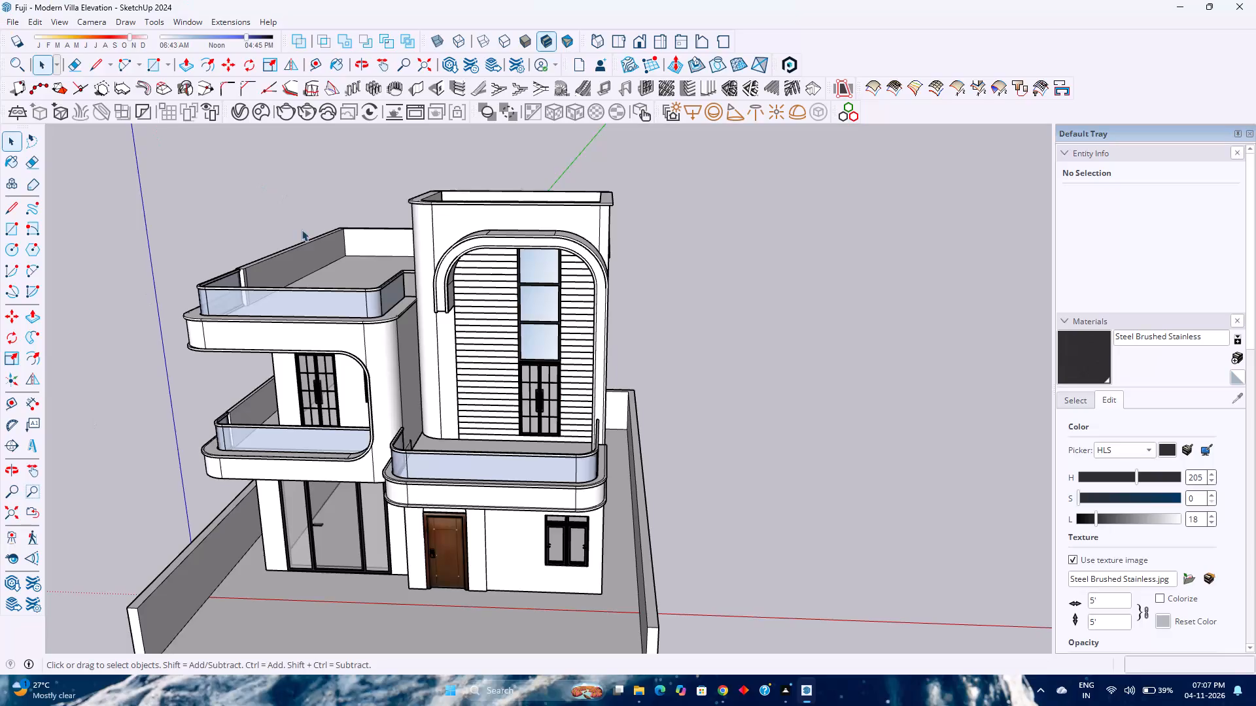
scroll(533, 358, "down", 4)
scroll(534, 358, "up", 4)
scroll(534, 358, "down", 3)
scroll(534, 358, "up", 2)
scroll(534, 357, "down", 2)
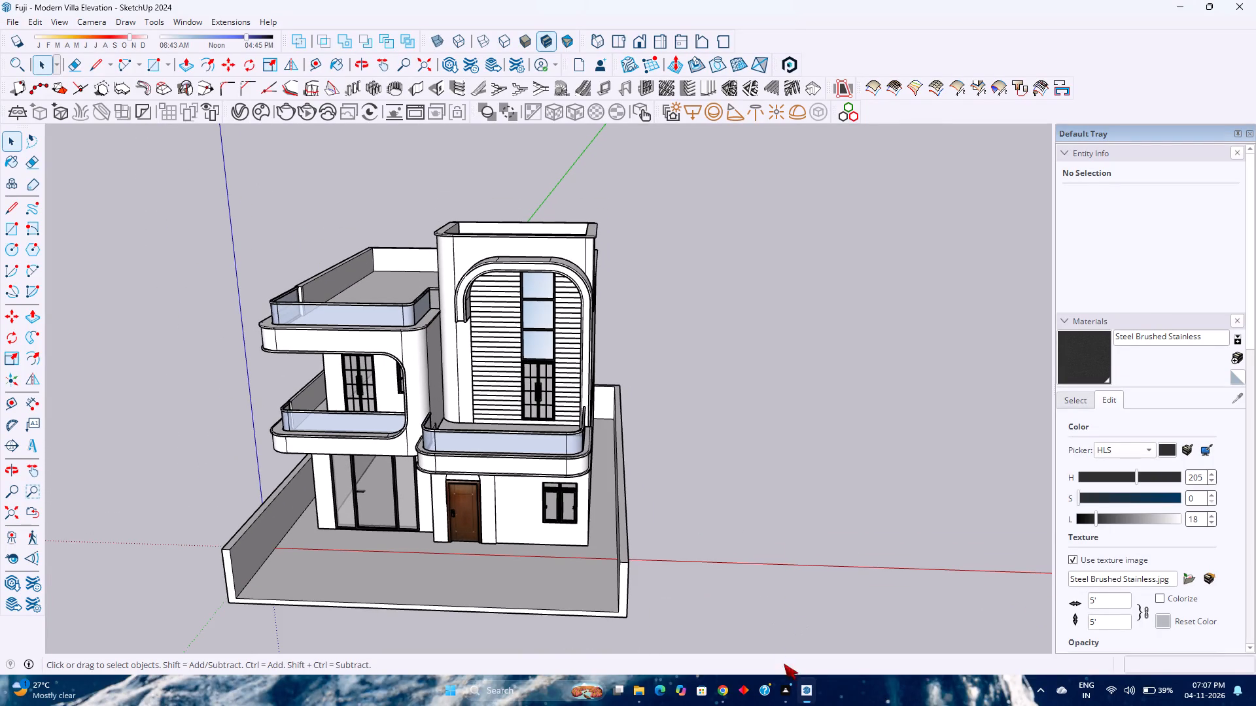
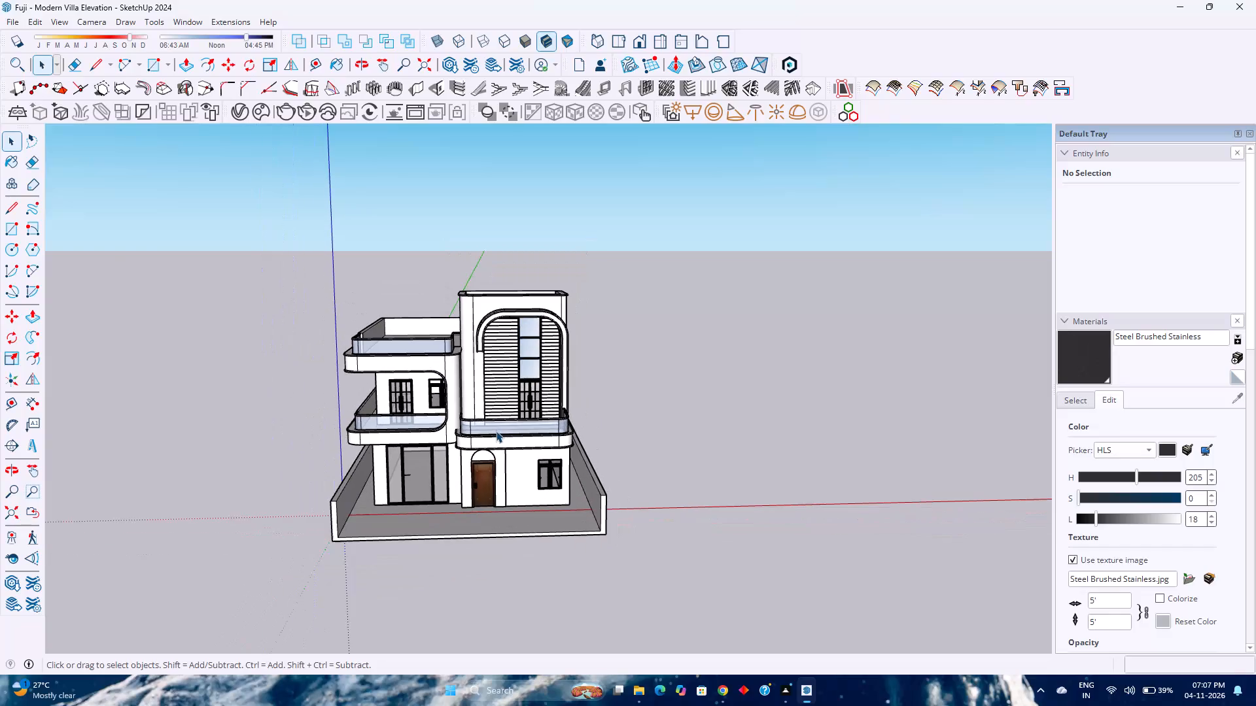
Inspect the villa's front and side elevations, from the boundary wall and ground floor up to the roof.
scroll(495, 429, "down", 2)
scroll(498, 437, "up", 1)
scroll(498, 437, "down", 3)
scroll(498, 438, "up", 3)
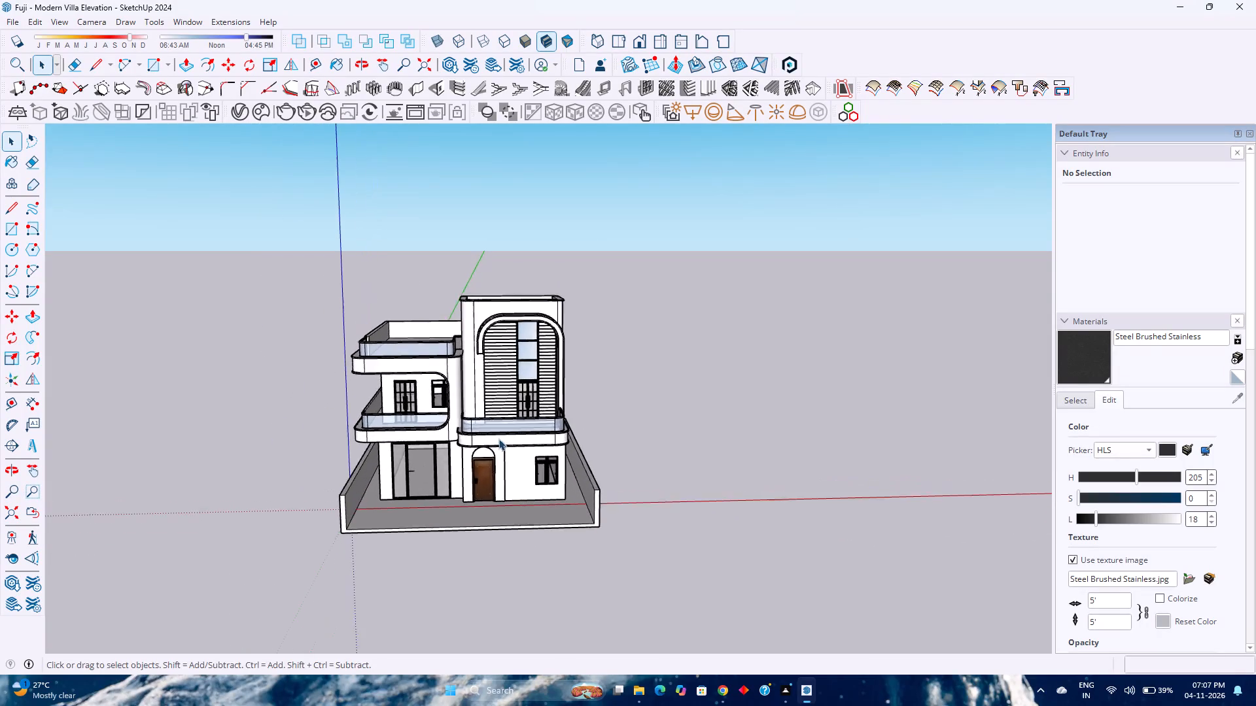
scroll(498, 439, "down", 1)
middle_click_drag(458, 473, 594, 460)
middle_click(594, 460)
scroll(535, 447, "up", 7)
middle_click_drag(364, 451, 528, 457)
middle_click(528, 457)
scroll(537, 457, "down", 3)
scroll(537, 457, "up", 2)
scroll(537, 457, "down", 2)
scroll(537, 457, "up", 2)
scroll(537, 457, "down", 2)
scroll(537, 457, "up", 2)
scroll(537, 457, "down", 3)
scroll(537, 457, "up", 3)
scroll(537, 457, "down", 1)
scroll(506, 471, "up", 3)
scroll(502, 470, "down", 2)
scroll(502, 469, "up", 3)
scroll(502, 469, "down", 2)
scroll(502, 469, "up", 1)
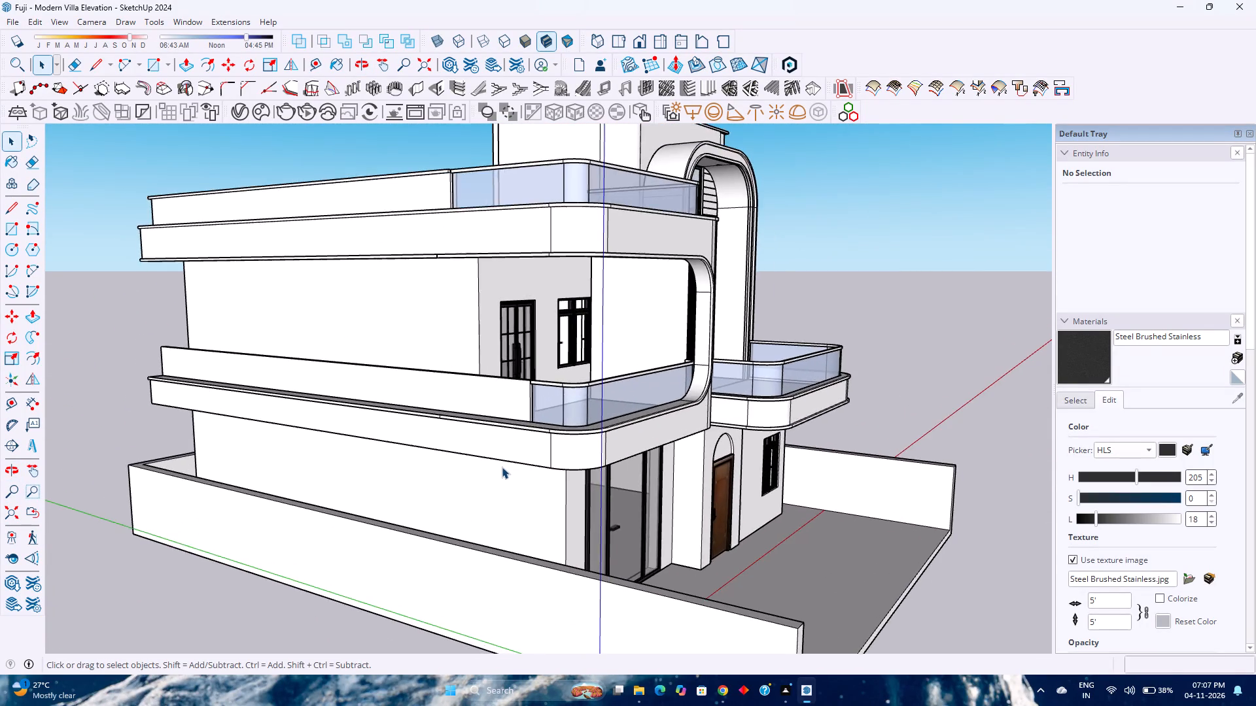
scroll(502, 467, "down", 3)
scroll(502, 467, "up", 2)
scroll(502, 466, "down", 2)
scroll(502, 466, "up", 2)
scroll(501, 463, "down", 3)
scroll(501, 463, "up", 2)
scroll(501, 463, "down", 3)
middle_click_drag(529, 475, 302, 471)
middle_click(302, 469)
middle_click(301, 468)
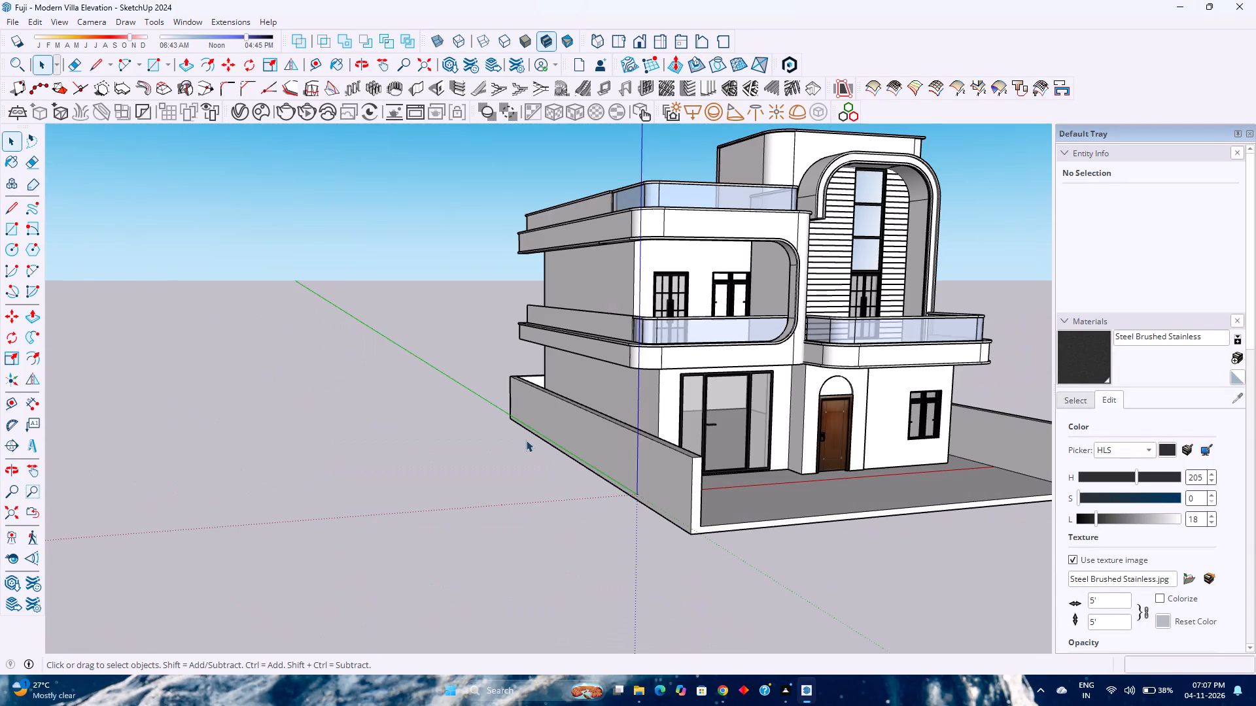
middle_click_drag(639, 443, 428, 447)
middle_click(425, 447)
middle_click(425, 447)
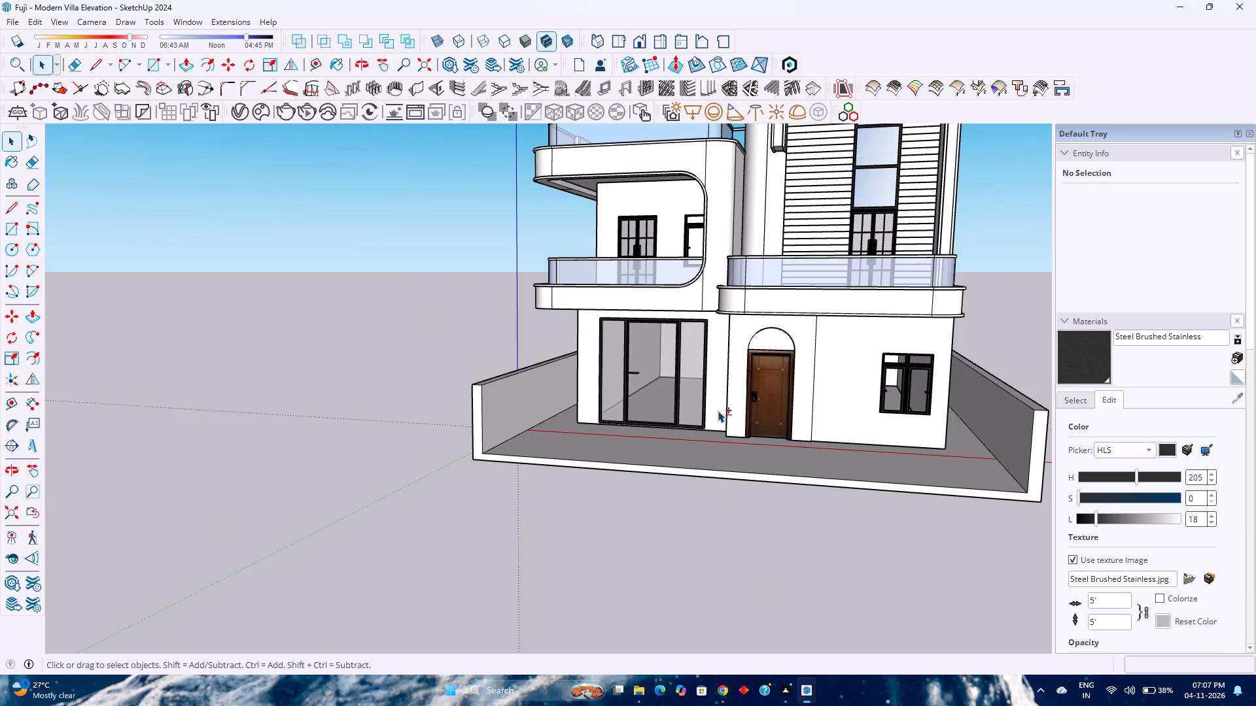
middle_click_drag(718, 411, 421, 496, "shift")
middle_click(421, 496)
scroll(615, 439, "up", 11)
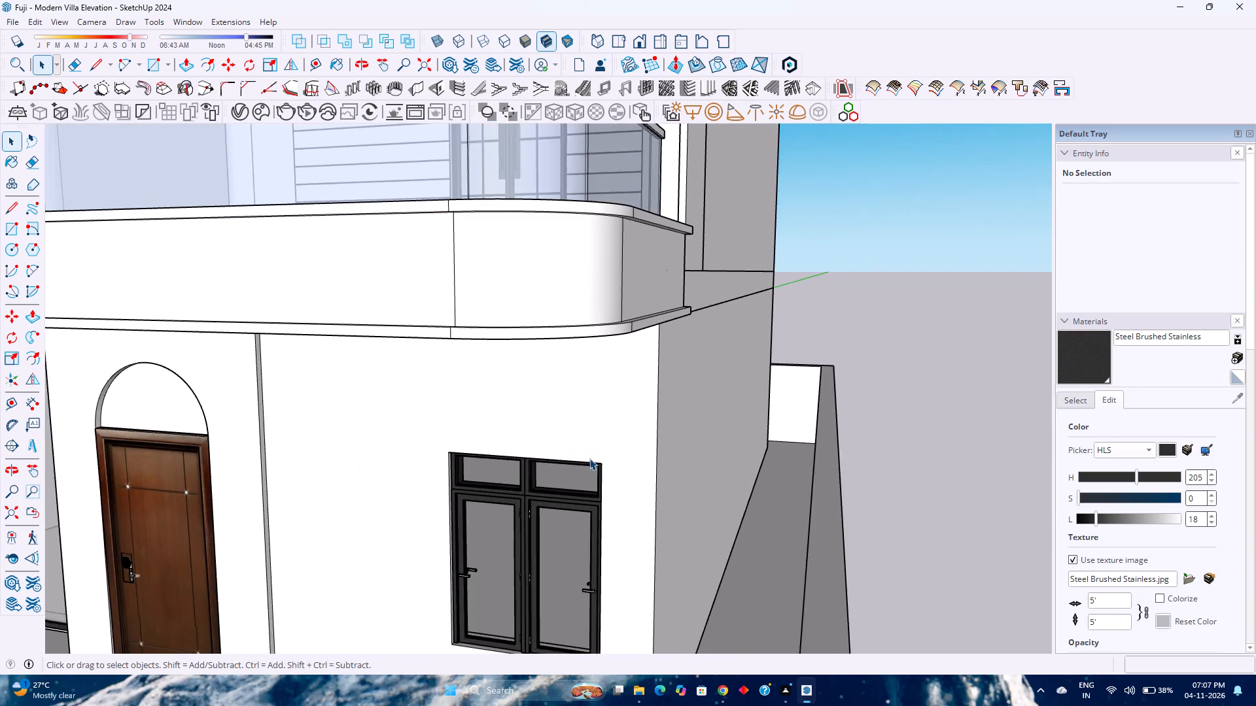
scroll(589, 458, "up", 2)
middle_click_drag(589, 458, 574, 437)
middle_click(574, 437)
scroll(574, 437, "down", 9)
middle_click_drag(451, 456, 550, 474, "shift")
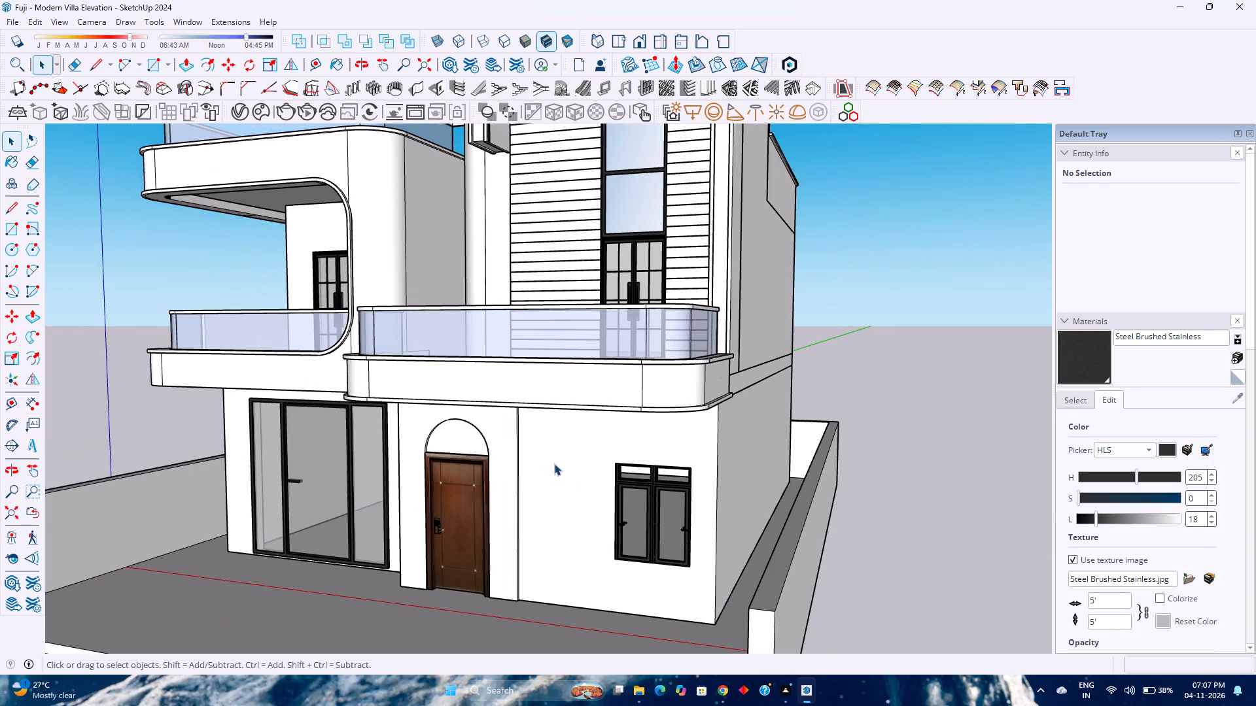
scroll(553, 462, "down", 4)
scroll(553, 462, "up", 1)
scroll(544, 451, "down", 3)
middle_click_drag(500, 417, 605, 546)
middle_click(605, 546)
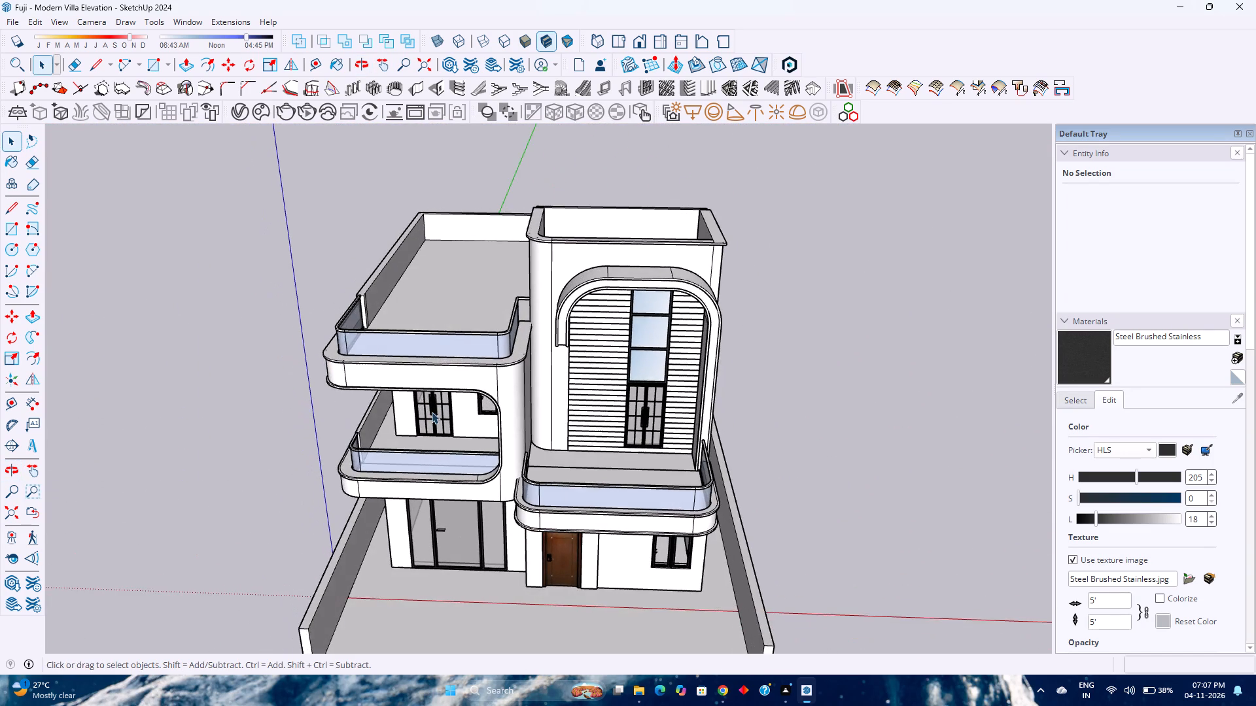
Examine the balcony in front of the slatted arch and where it meets the neighbouring curved frame wall.
scroll(428, 393, "up", 6)
middle_click_drag(543, 462, 437, 480)
scroll(254, 563, "up", 2)
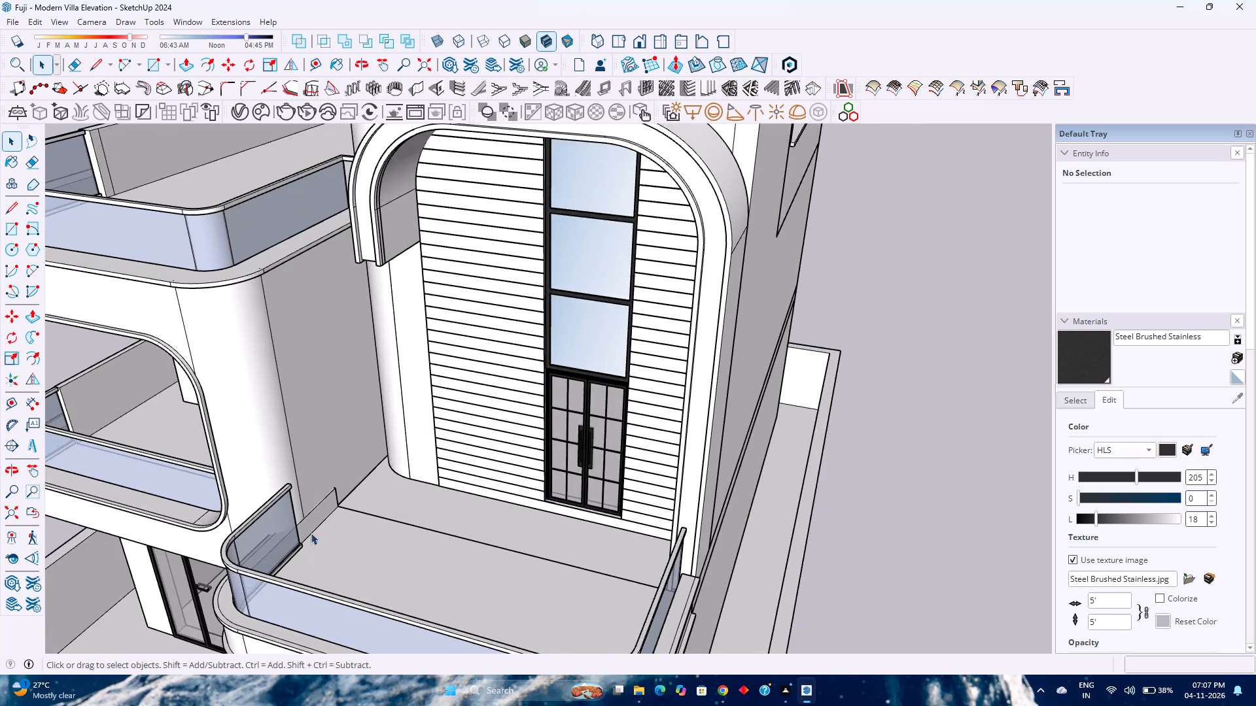
scroll(318, 522, "up", 6)
middle_click_drag(326, 482, 317, 523)
middle_click(317, 523)
scroll(319, 520, "up", 2)
middle_click_drag(319, 519, 590, 481)
middle_click_drag(595, 479, 663, 457)
middle_click(663, 457)
scroll(656, 457, "down", 11)
middle_click_drag(561, 562, 595, 477)
middle_click(595, 477)
scroll(627, 412, "up", 5)
middle_click(624, 414)
middle_click_drag(623, 415, 486, 485)
middle_click(486, 485)
scroll(495, 449, "down", 4)
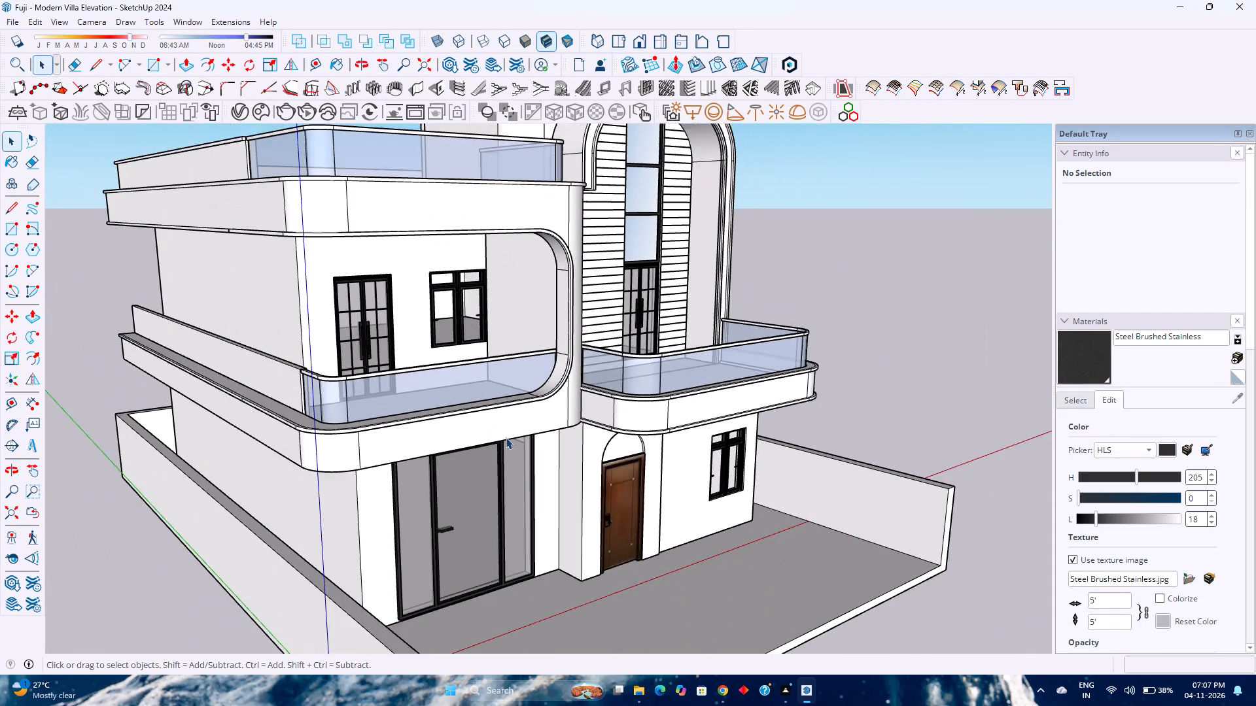
middle_click_drag(506, 437, 185, 554)
middle_click(186, 554)
Check the nested balcony grouping by selecting the curved two-storey frame, then inverting the selection to the slab above the entrance.
left_click(322, 437)
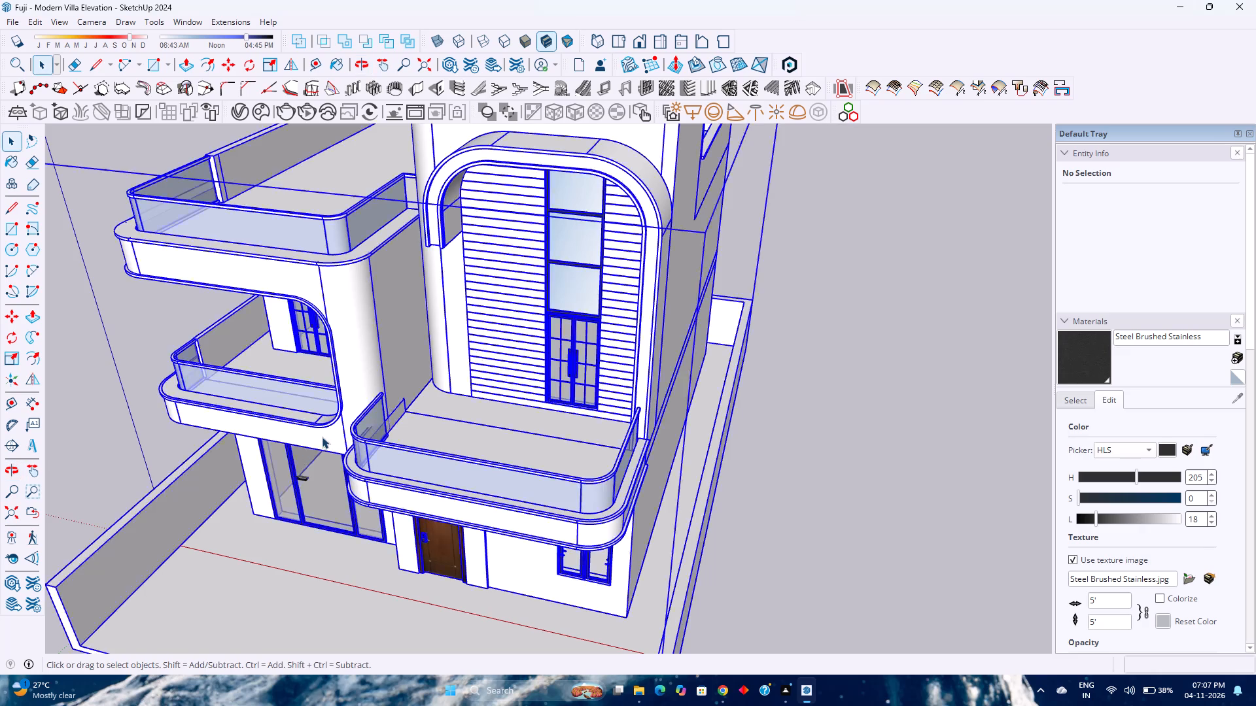
left_click(322, 437)
left_click(322, 437)
left_click(322, 437)
left_click(322, 437)
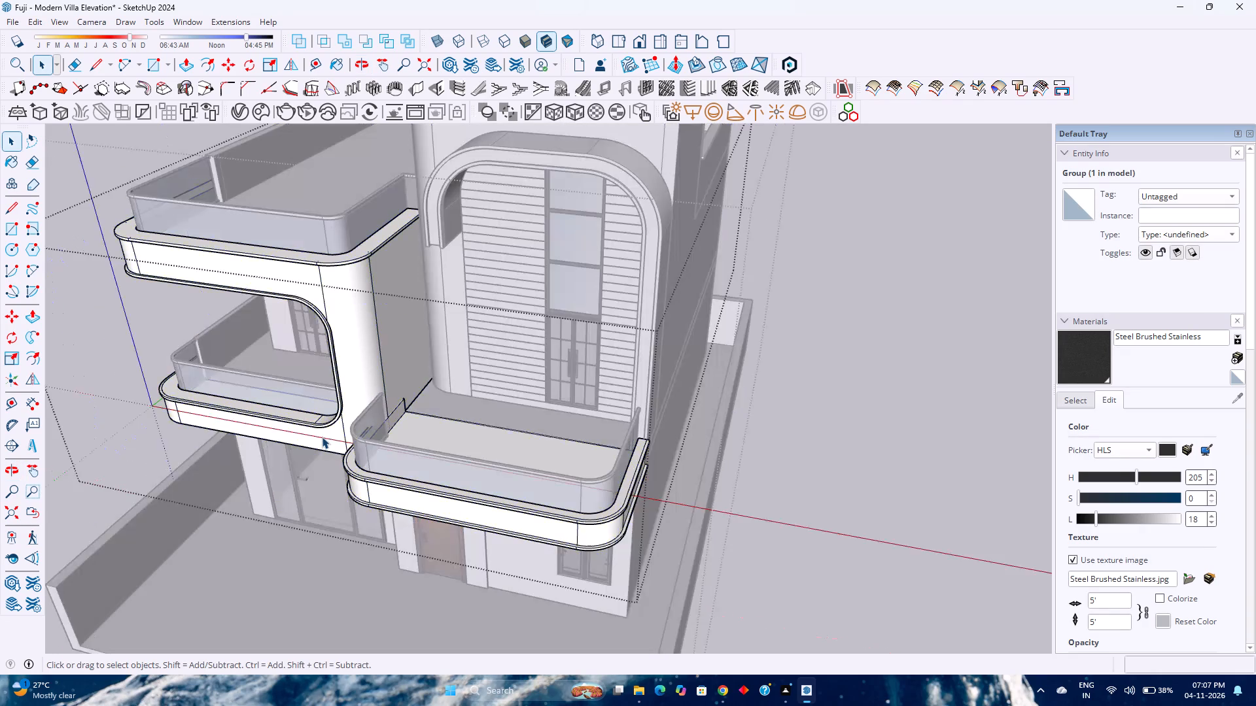
left_click(322, 436)
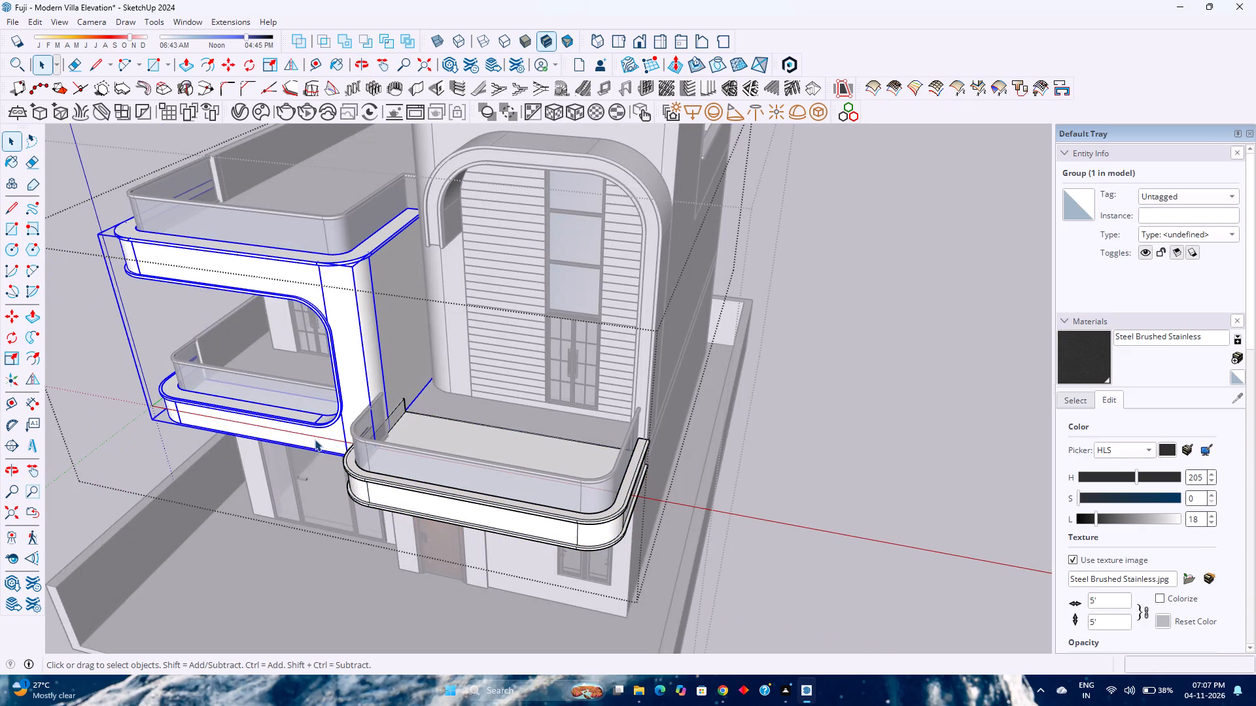
scroll(306, 426, "down", 3)
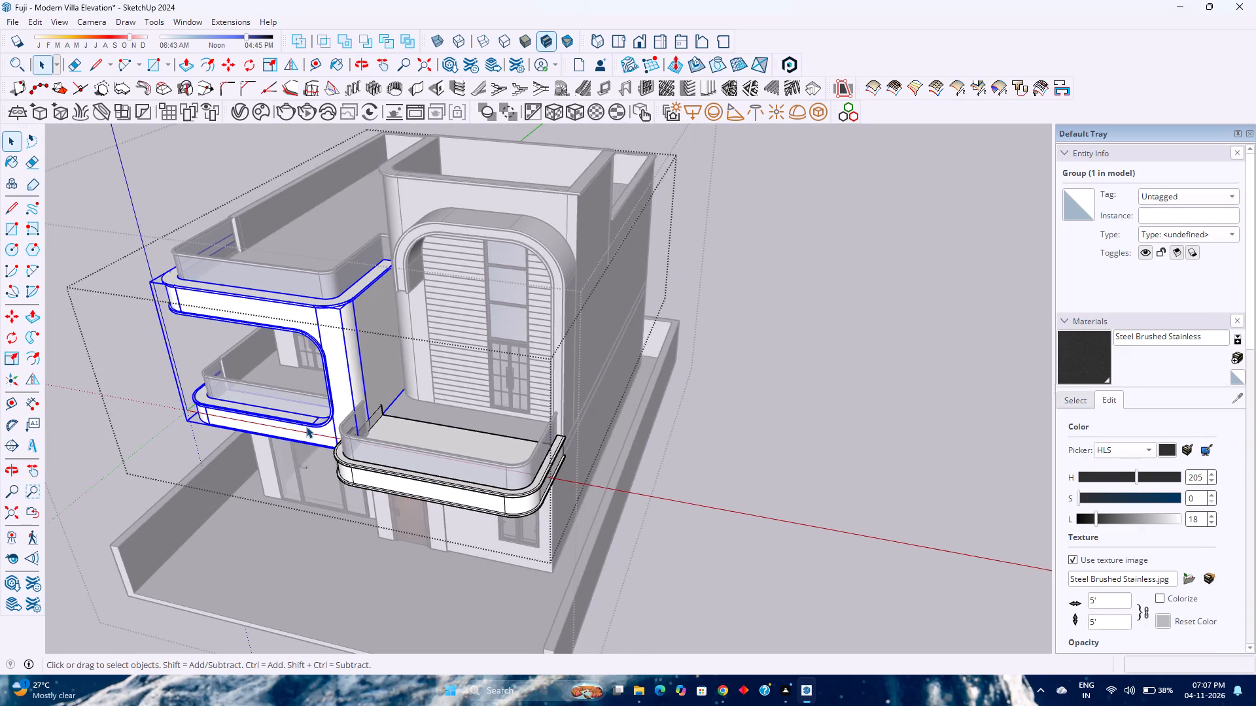
key("Escape")
left_click(343, 388)
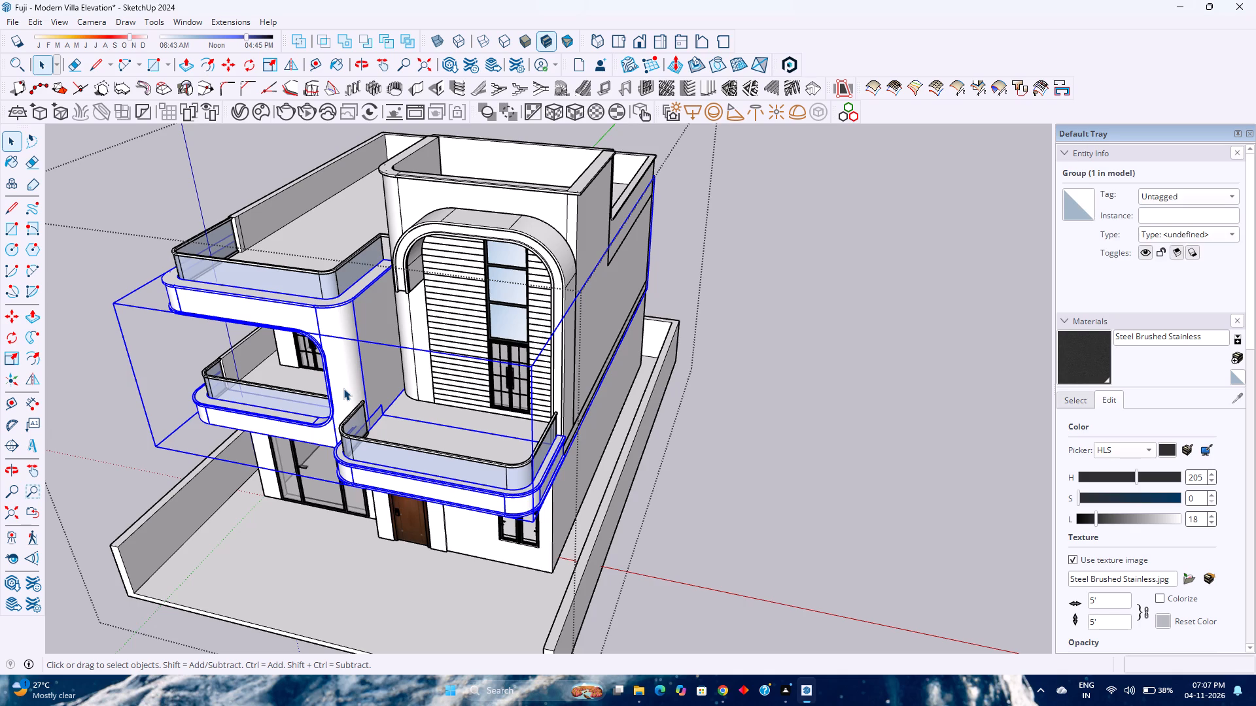
left_click(341, 388)
double_click(340, 388)
left_click(340, 386)
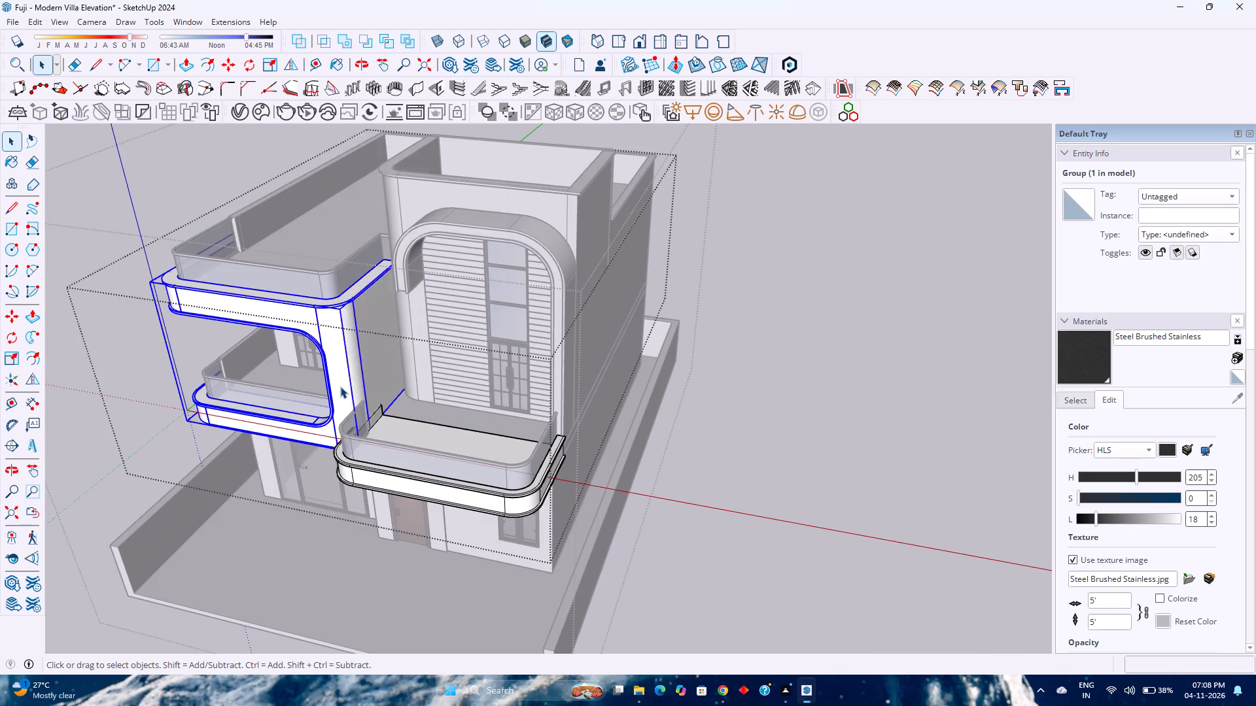
right_click(340, 386)
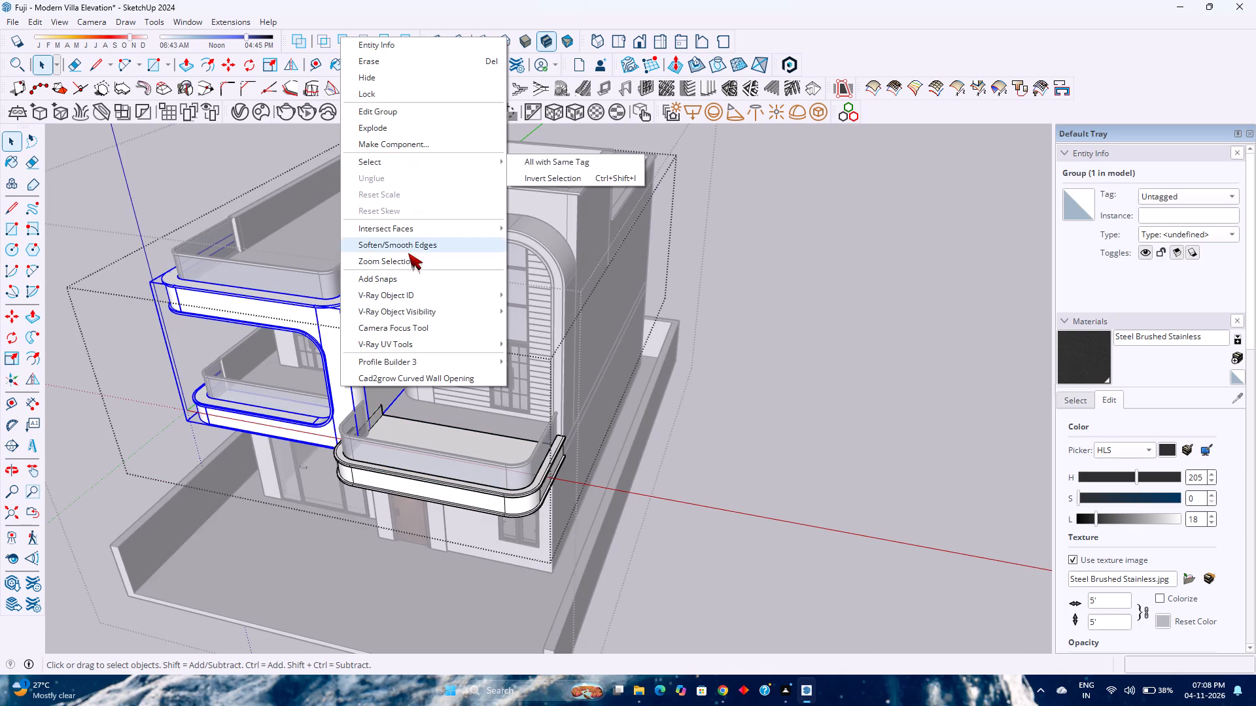
left_click(555, 176)
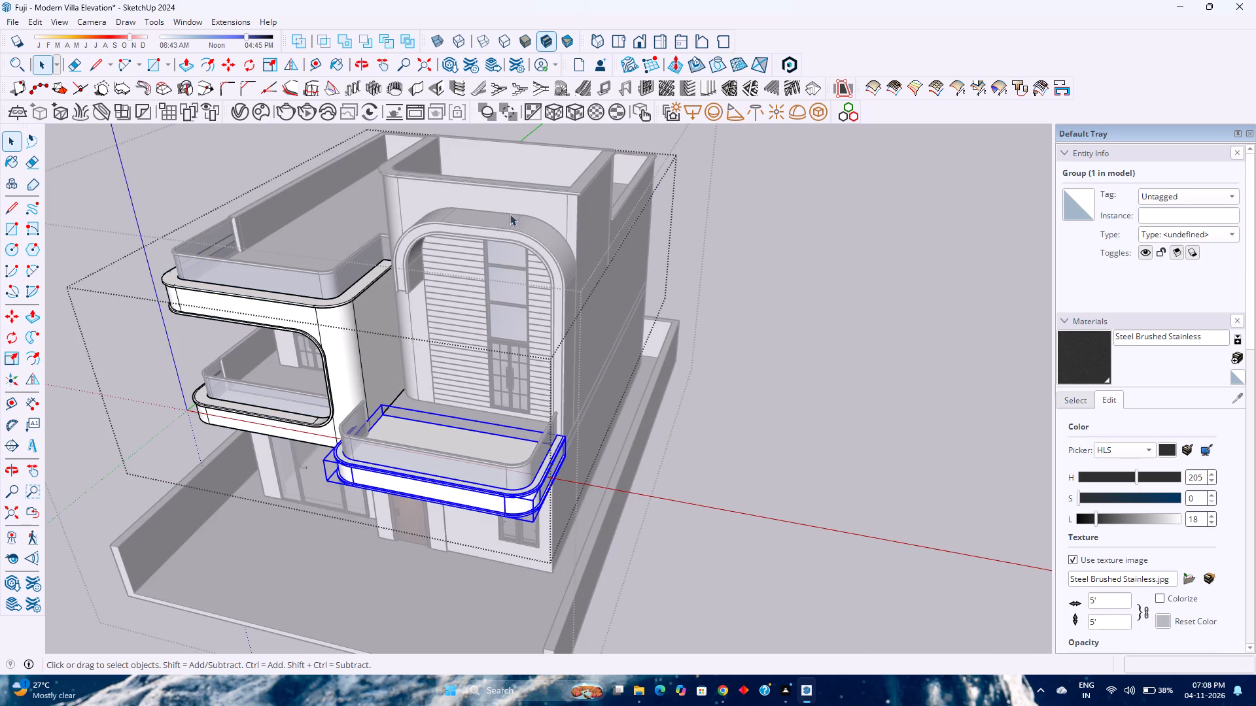
key("Escape")
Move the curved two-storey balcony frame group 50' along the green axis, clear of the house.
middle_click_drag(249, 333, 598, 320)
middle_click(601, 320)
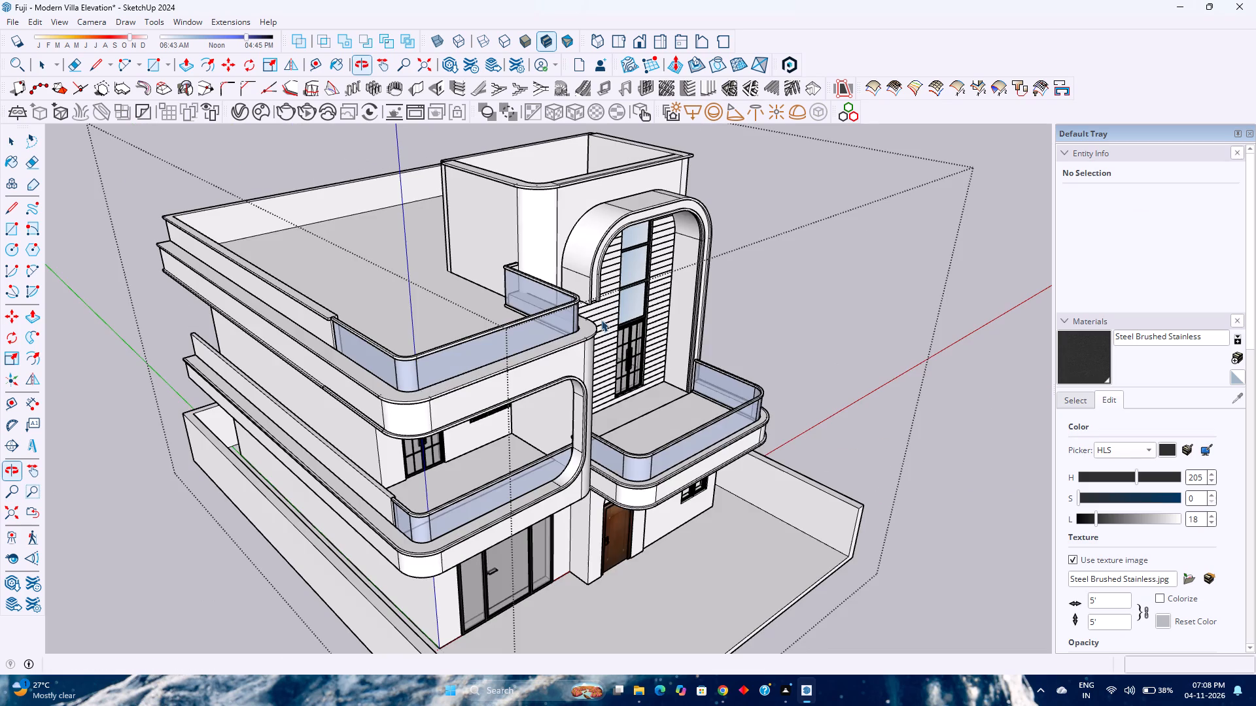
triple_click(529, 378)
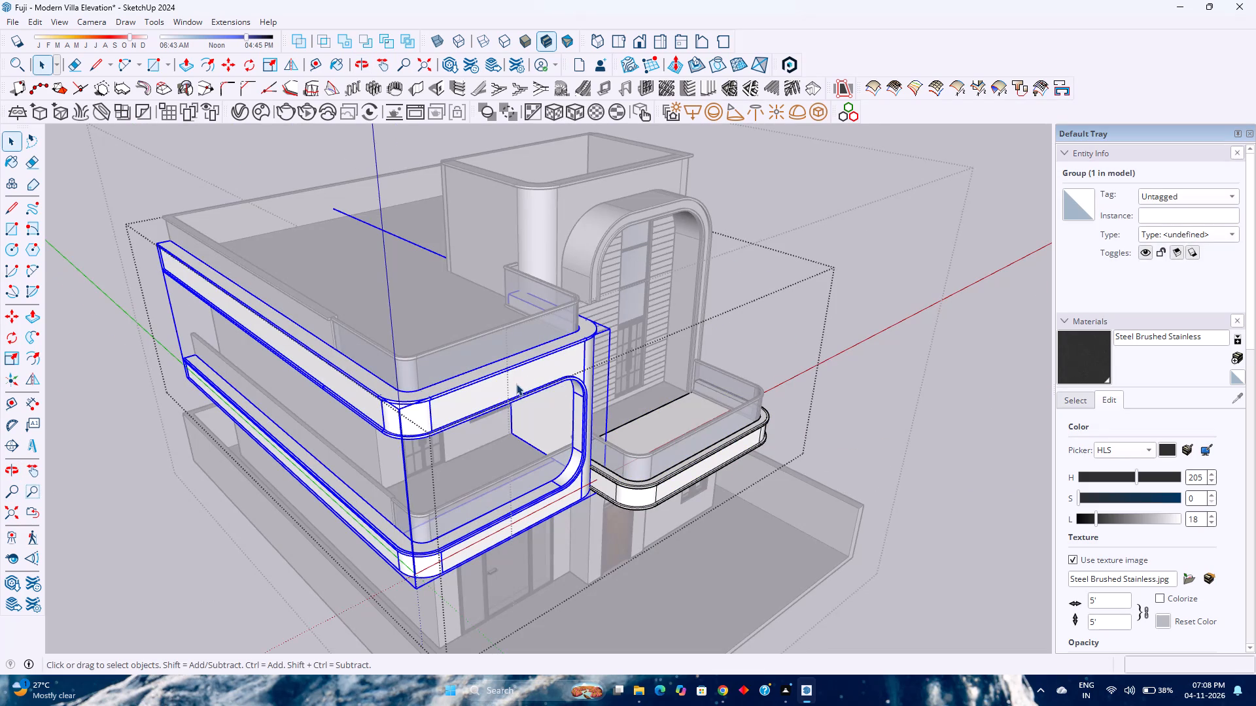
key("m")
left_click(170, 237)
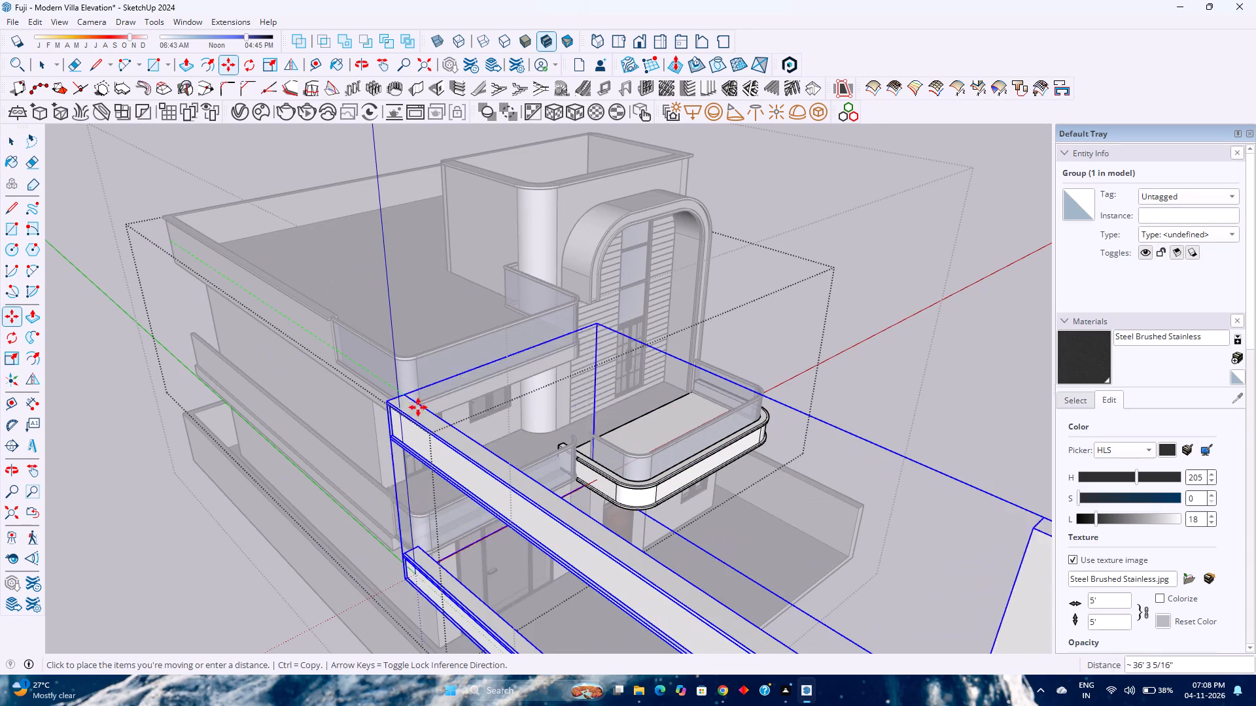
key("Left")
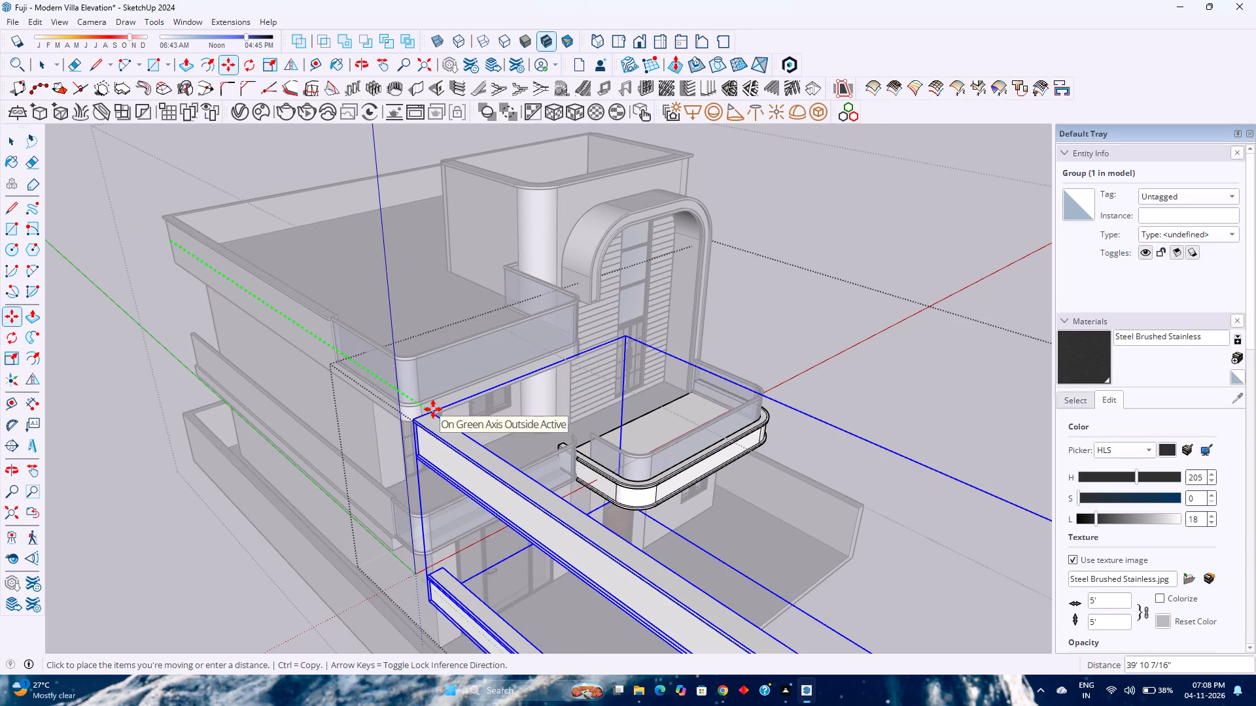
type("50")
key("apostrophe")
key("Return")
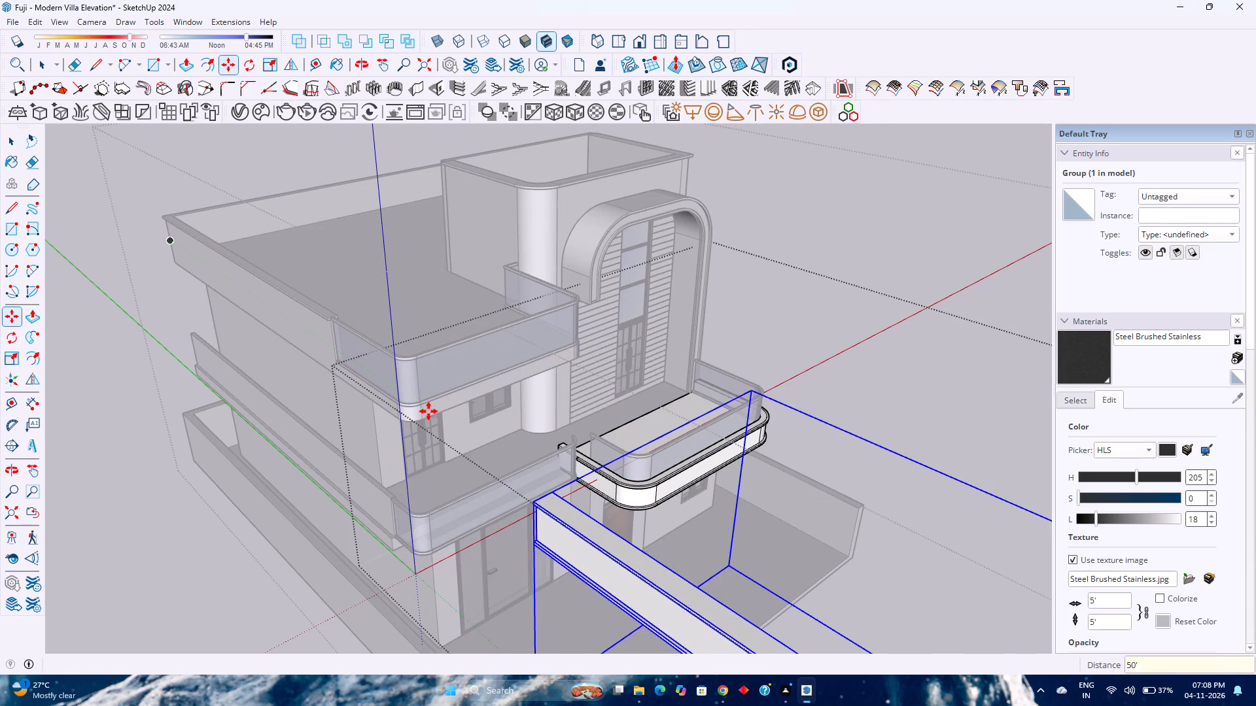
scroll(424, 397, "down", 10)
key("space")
Examine the notch and underside at the lower corner of the moved balcony frame, opening its group.
middle_click_drag(517, 459, 236, 405)
scroll(226, 400, "down", 3)
middle_click_drag(423, 469, 173, 511)
middle_click(170, 511)
scroll(266, 458, "up", 8)
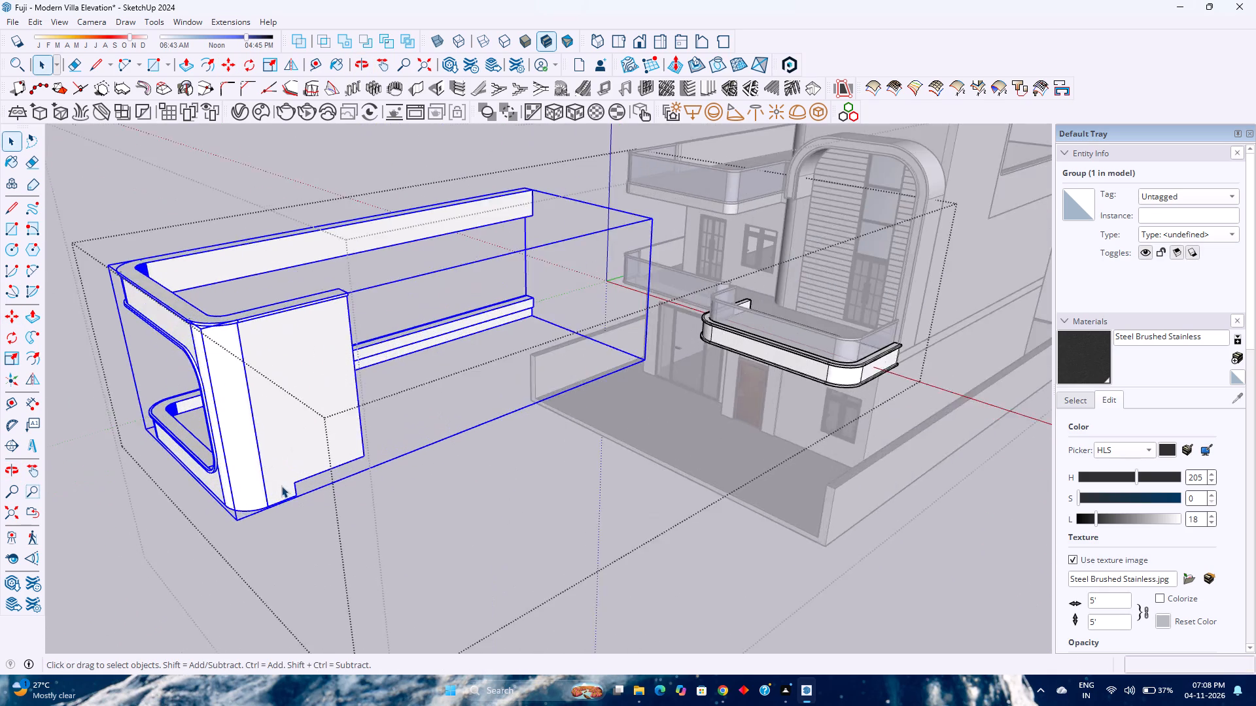
scroll(281, 486, "up", 4)
middle_click_drag(281, 486, 191, 484)
scroll(205, 475, "down", 4)
middle_click_drag(200, 413, 253, 463, "shift")
middle_click(253, 463, "shift")
scroll(280, 499, "up", 5)
middle_click_drag(274, 514, 142, 476)
scroll(198, 433, "up", 7)
middle_click_drag(208, 416, 163, 405)
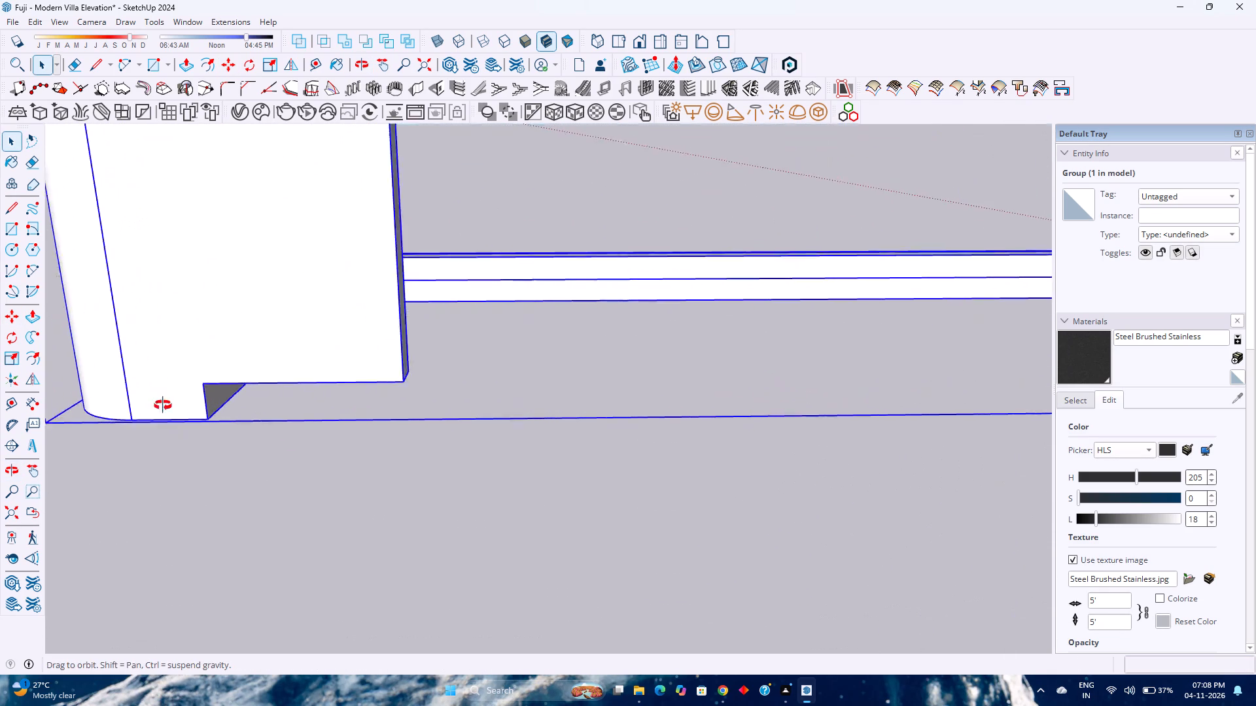
middle_click_drag(163, 405, 50, 333)
middle_click(50, 333)
scroll(133, 292, "up", 2)
middle_click_drag(143, 294, 259, 392, "shift")
middle_click_drag(268, 394, 90, 343)
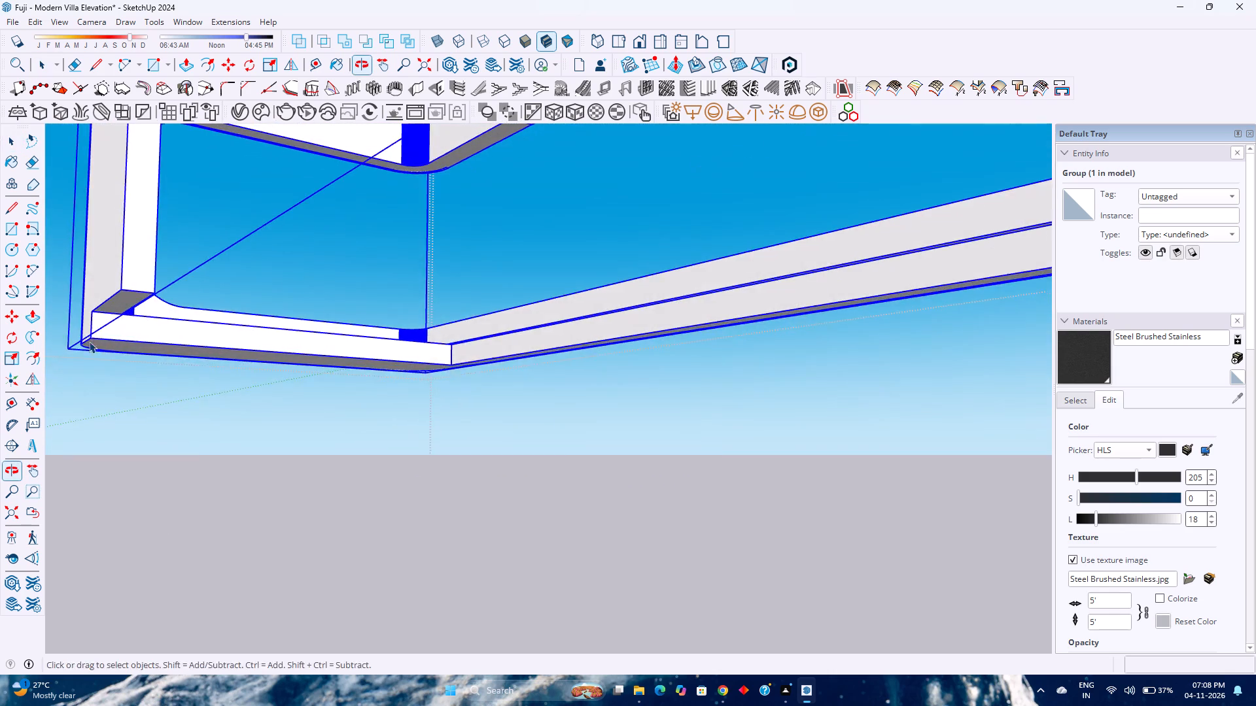
scroll(94, 326, "up", 1)
middle_click_drag(94, 326, 218, 370, "shift")
middle_click_drag(228, 376, 203, 361)
middle_click(203, 361)
double_click(222, 351)
scroll(215, 354, "up", 3)
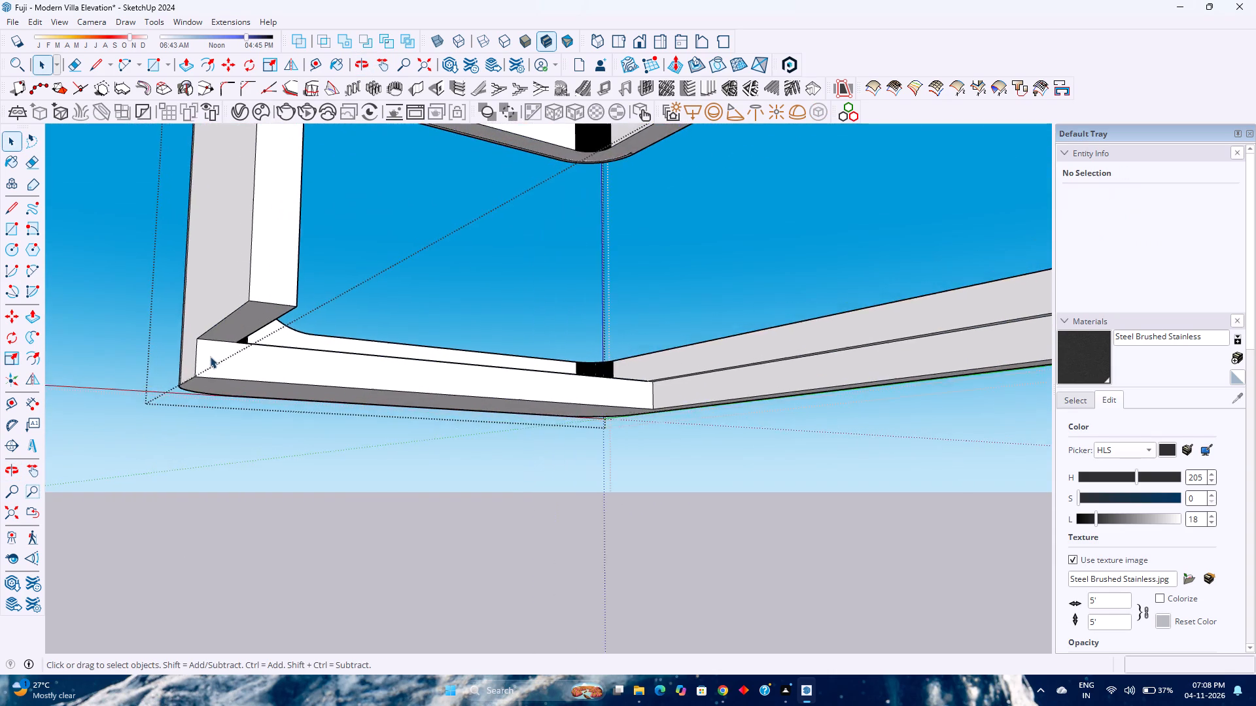
middle_click_drag(209, 356, 440, 429)
middle_click_drag(460, 435, 578, 467)
middle_click(578, 467)
scroll(580, 463, "down", 4)
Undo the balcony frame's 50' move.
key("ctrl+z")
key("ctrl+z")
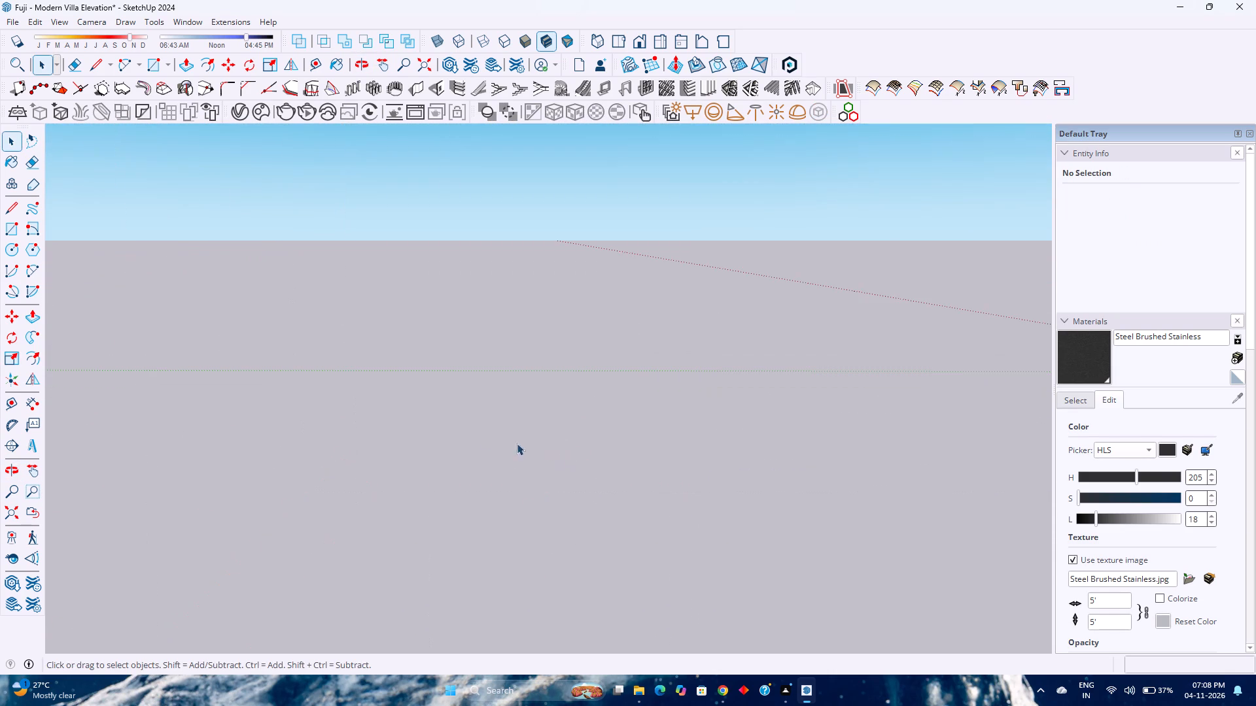
Open the entrance balcony's slab group for editing at the low upstand beside the curved frame wall.
scroll(476, 431, "down", 11)
middle_click_drag(622, 452, 537, 466, "shift")
middle_click_drag(583, 469, 732, 531)
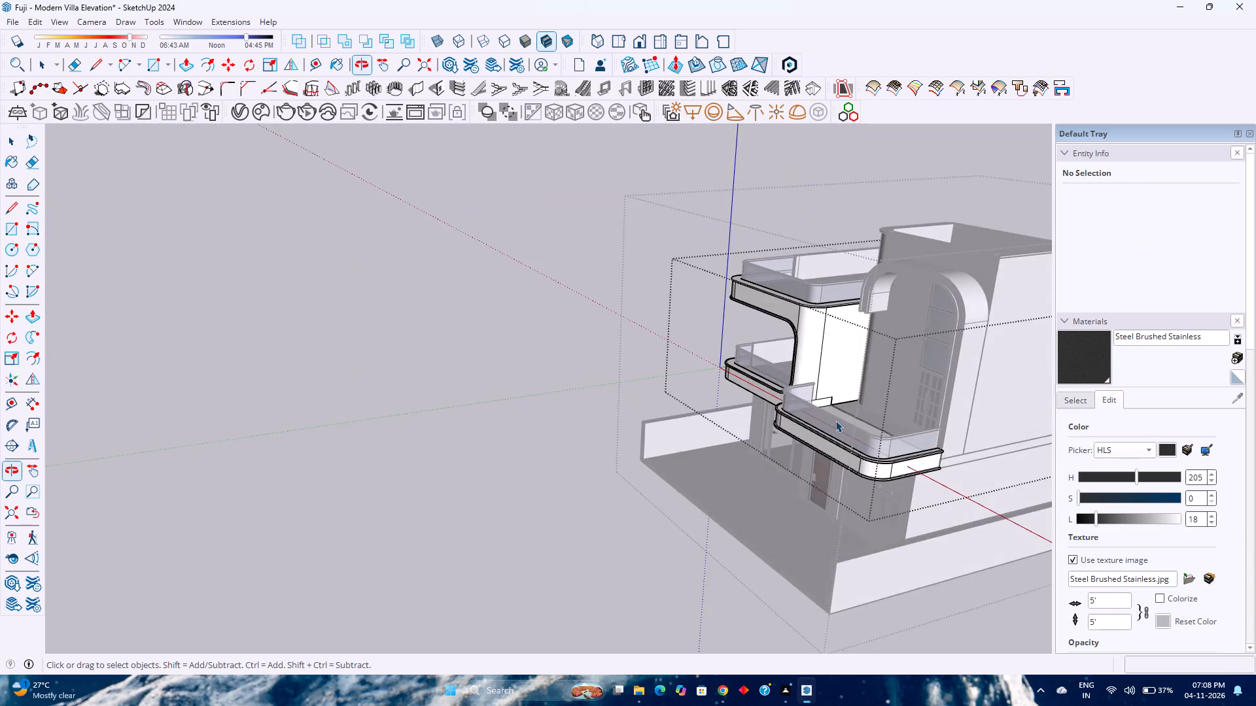
scroll(835, 420, "up", 15)
middle_click_drag(821, 397, 782, 410)
middle_click_drag(775, 414, 693, 462)
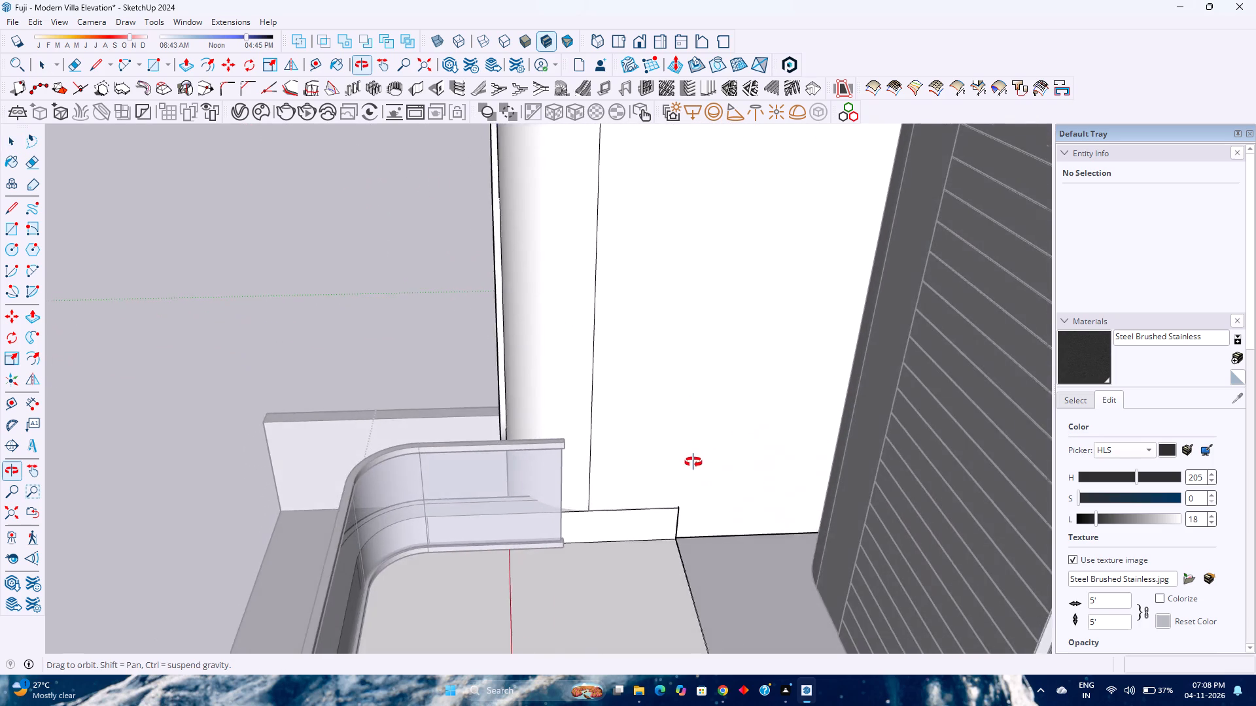
middle_click_drag(693, 462, 710, 450)
middle_click(712, 449)
middle_click(712, 448)
middle_click_drag(511, 477, 635, 477, "shift")
left_click(640, 442)
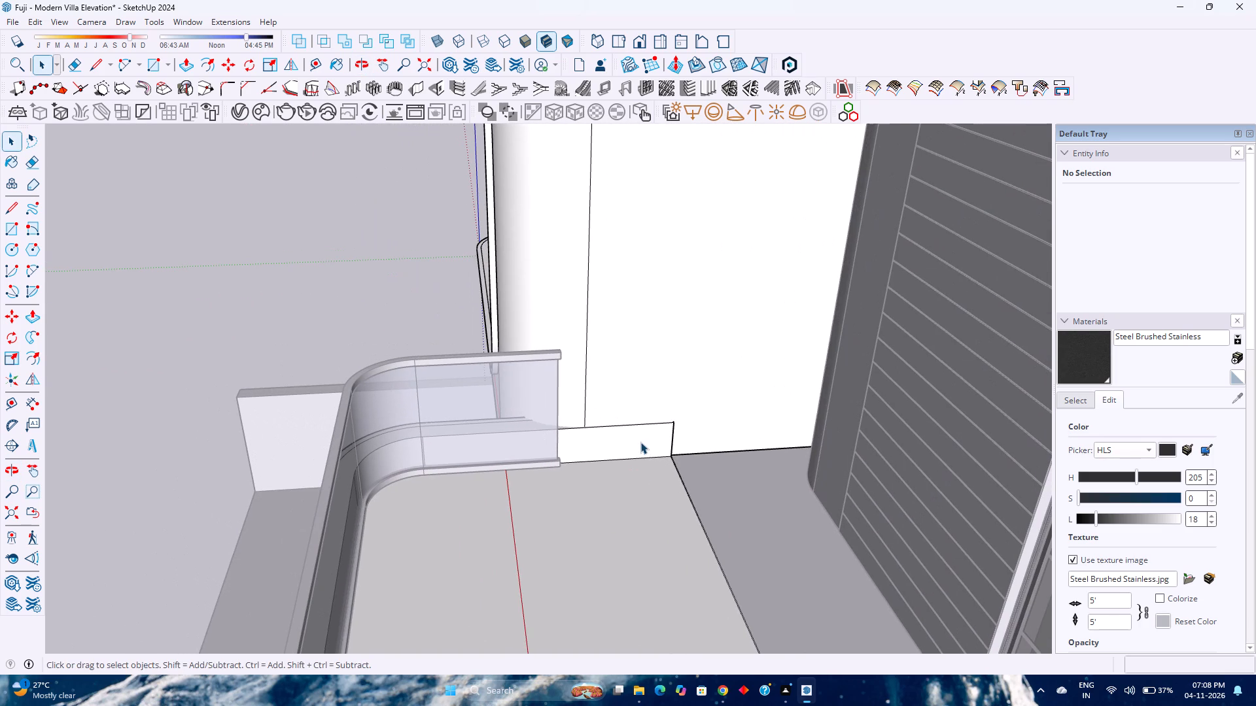
left_click(640, 442)
scroll(586, 443, "down", 3)
scroll(642, 435, "up", 6)
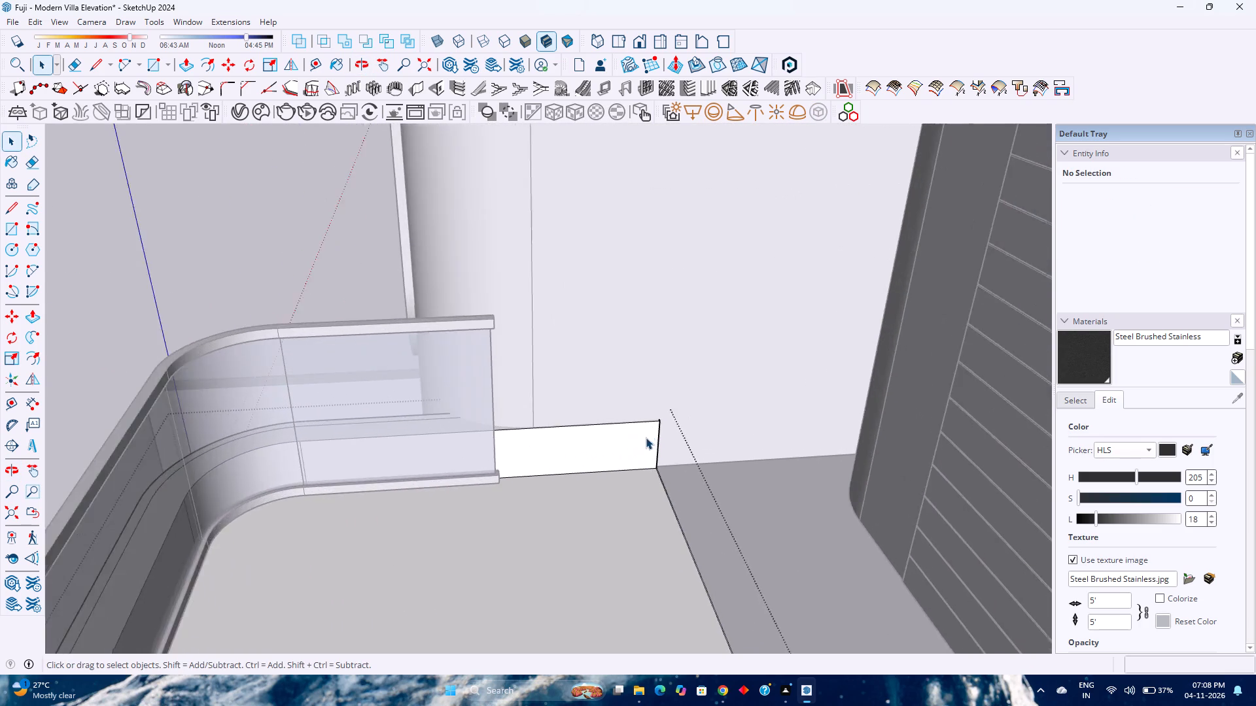
scroll(646, 437, "up", 7)
middle_click_drag(657, 451, 535, 445)
scroll(681, 465, "up", 4)
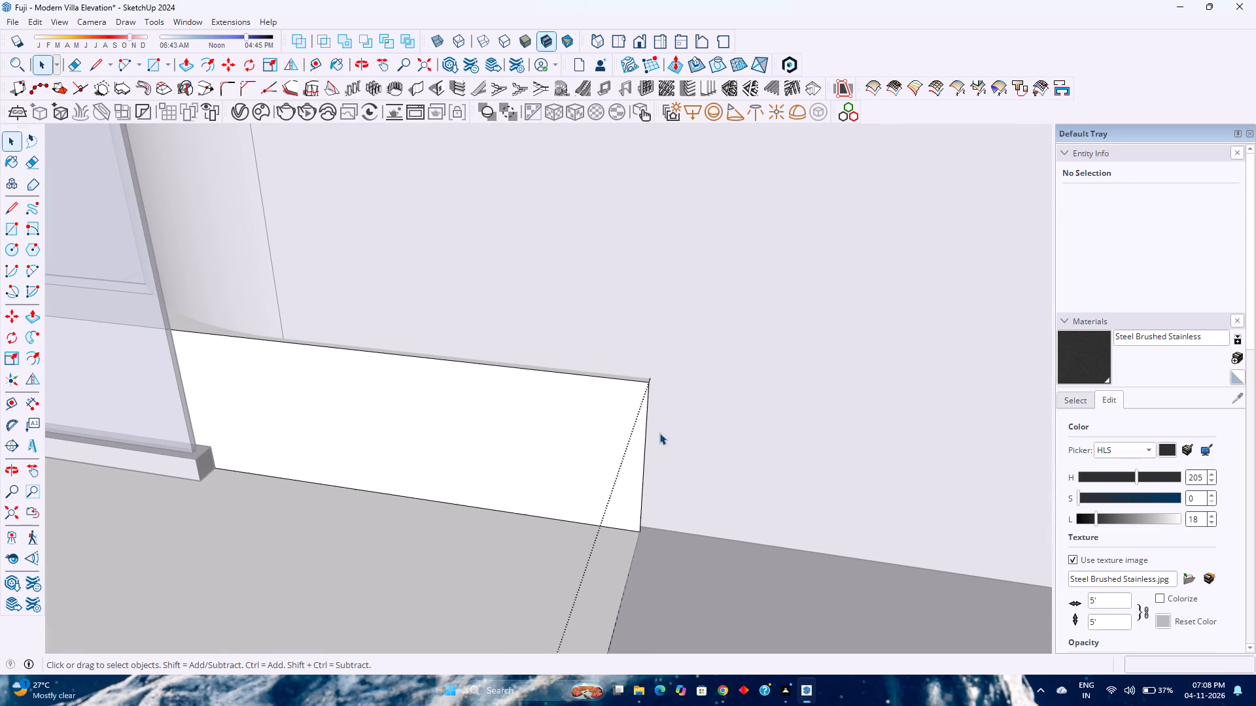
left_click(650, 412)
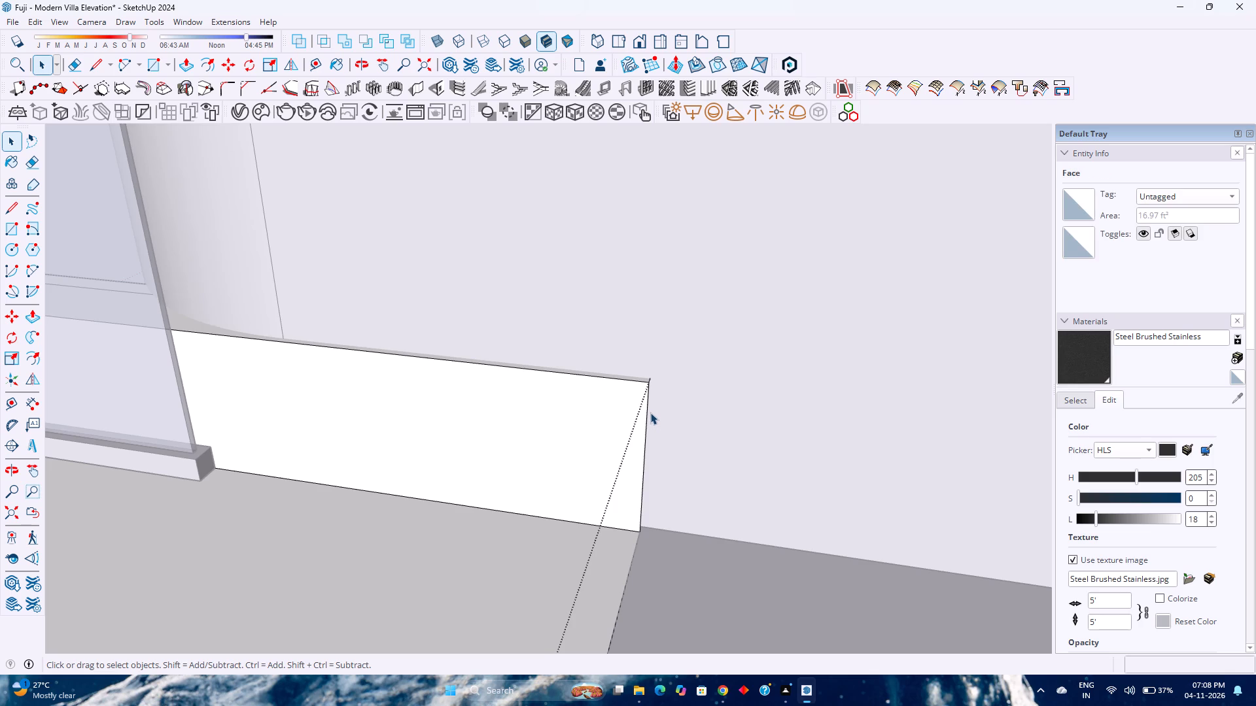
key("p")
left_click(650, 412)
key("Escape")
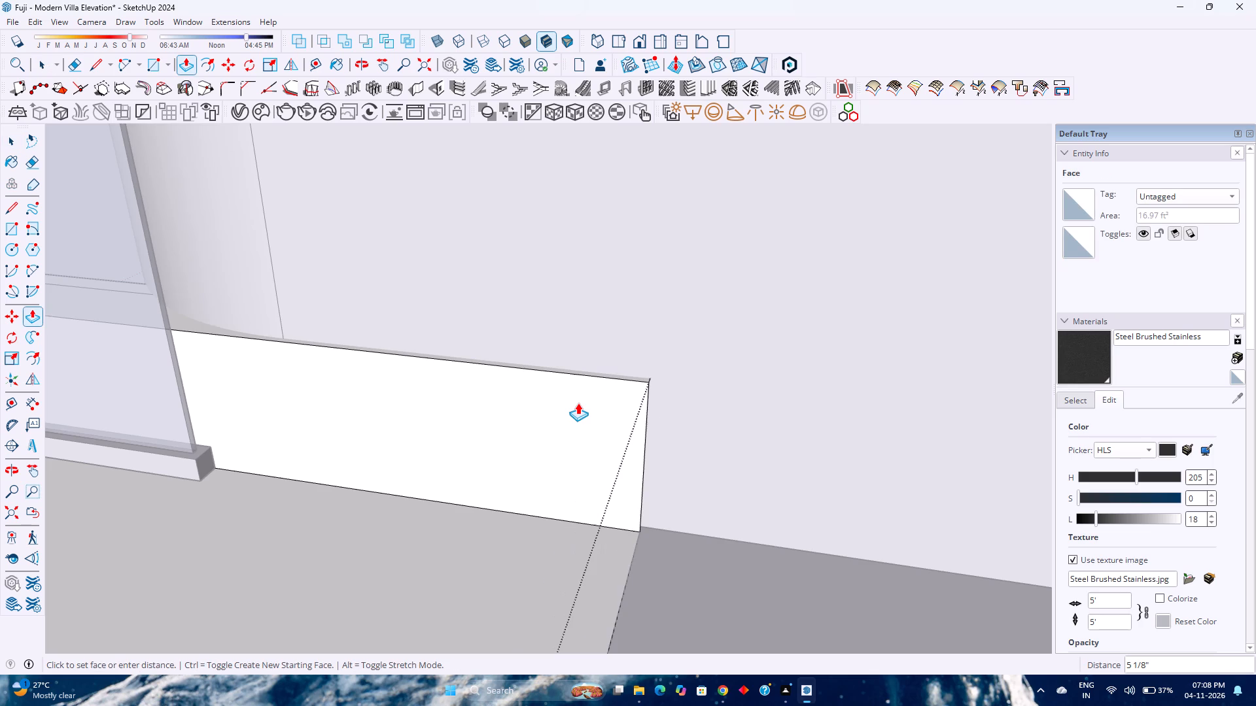
Draw a line about 6 3/16" long along the red axis from the lower end corner of the balcony upstand.
key("l")
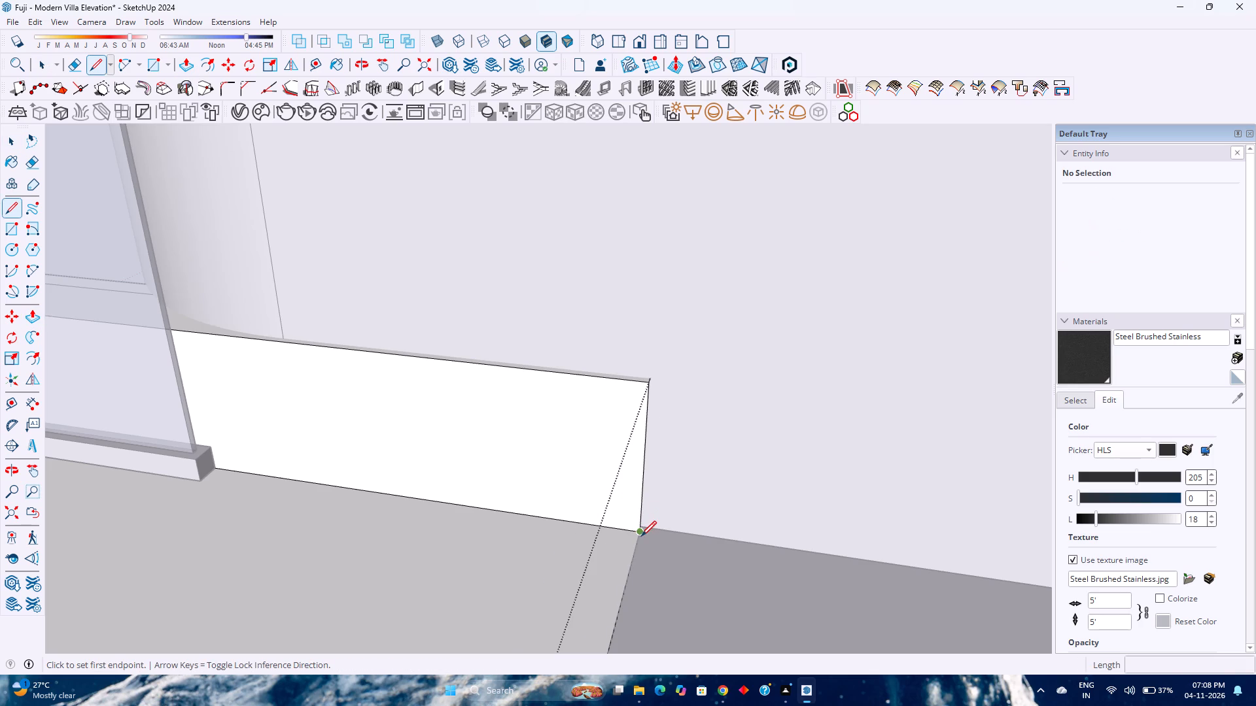
left_click(641, 536)
key("Left")
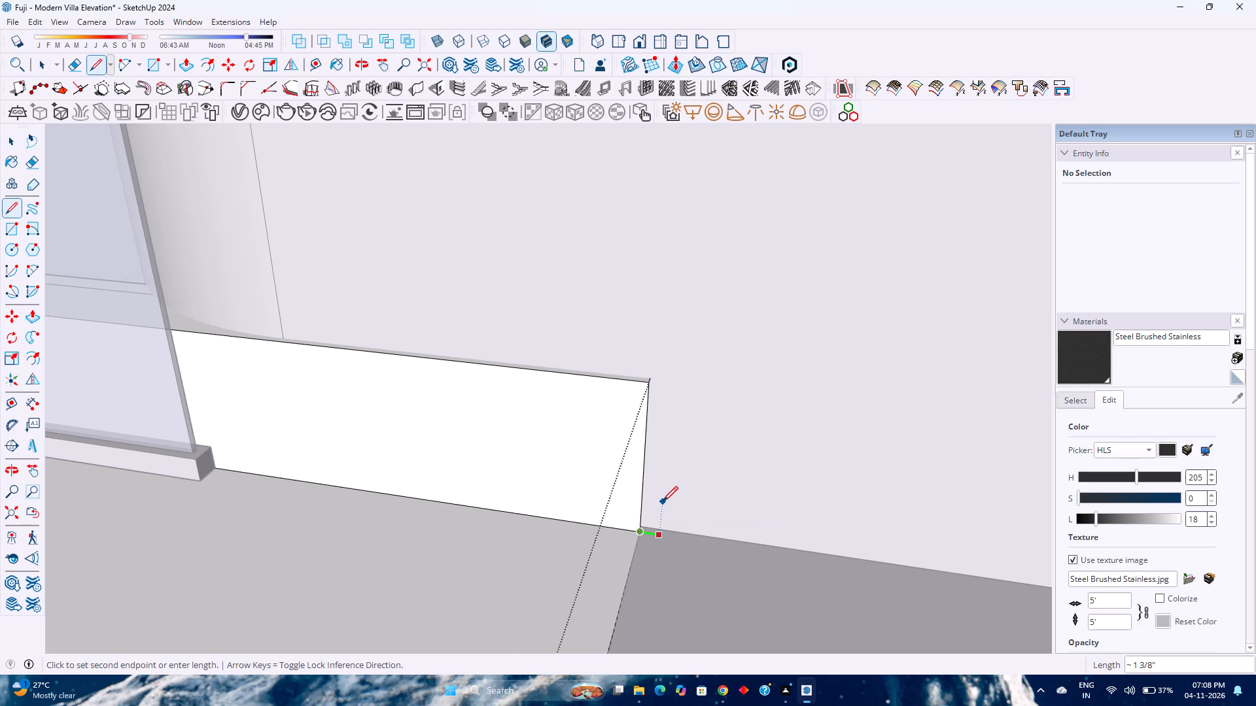
key("Right")
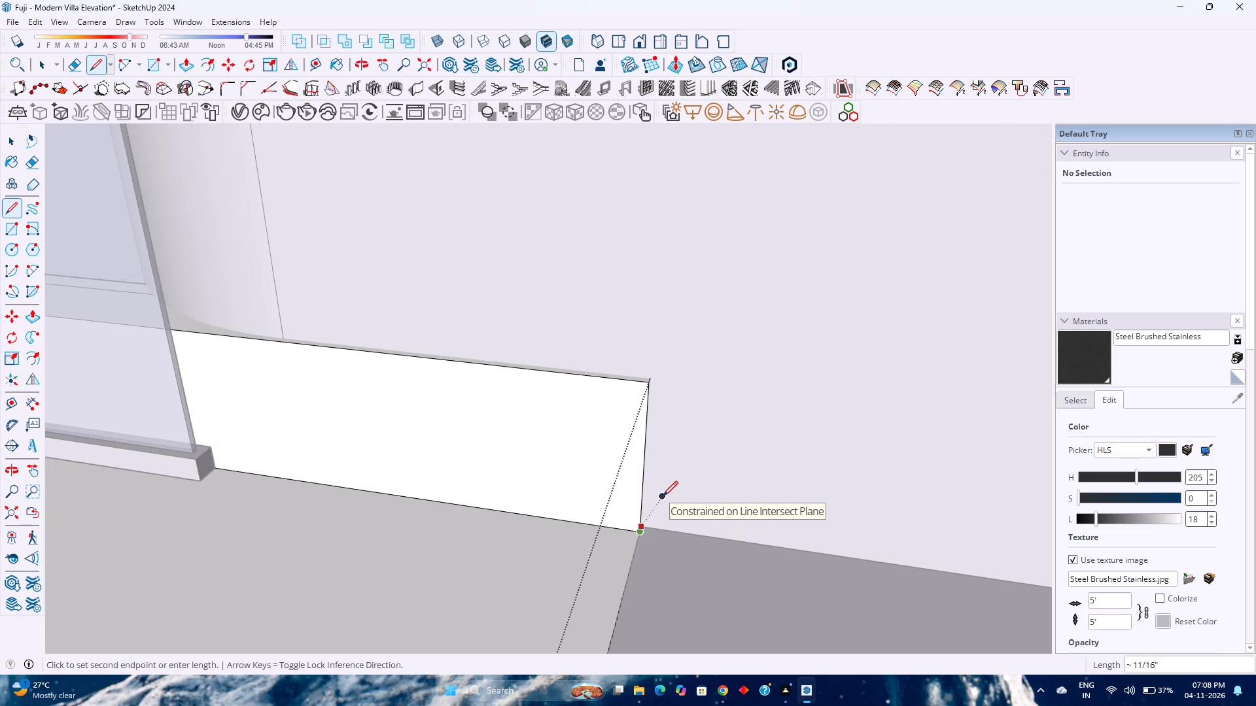
key("k")
scroll(663, 496, "up", 6)
middle_click_drag(663, 494, 513, 498)
middle_click(513, 498)
key("Right")
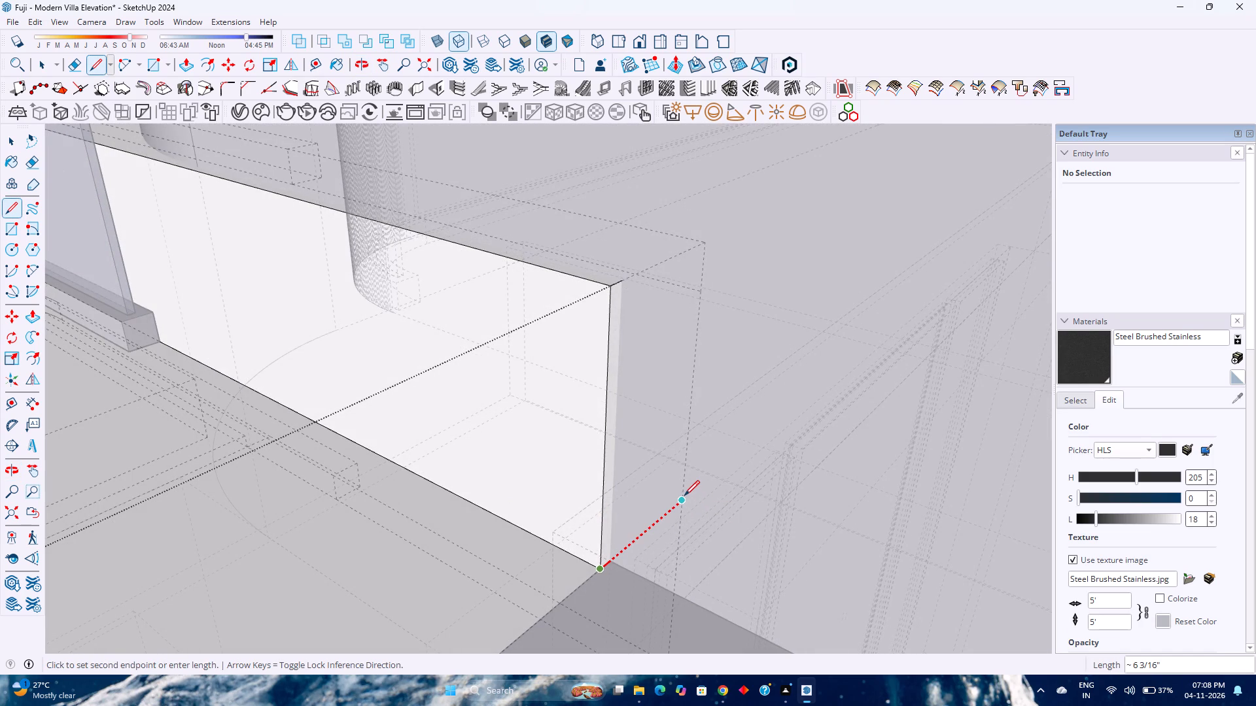
left_click(684, 495)
Push the end face of the low upstand back 2'3" toward the glass railing and close the slab group.
key("p")
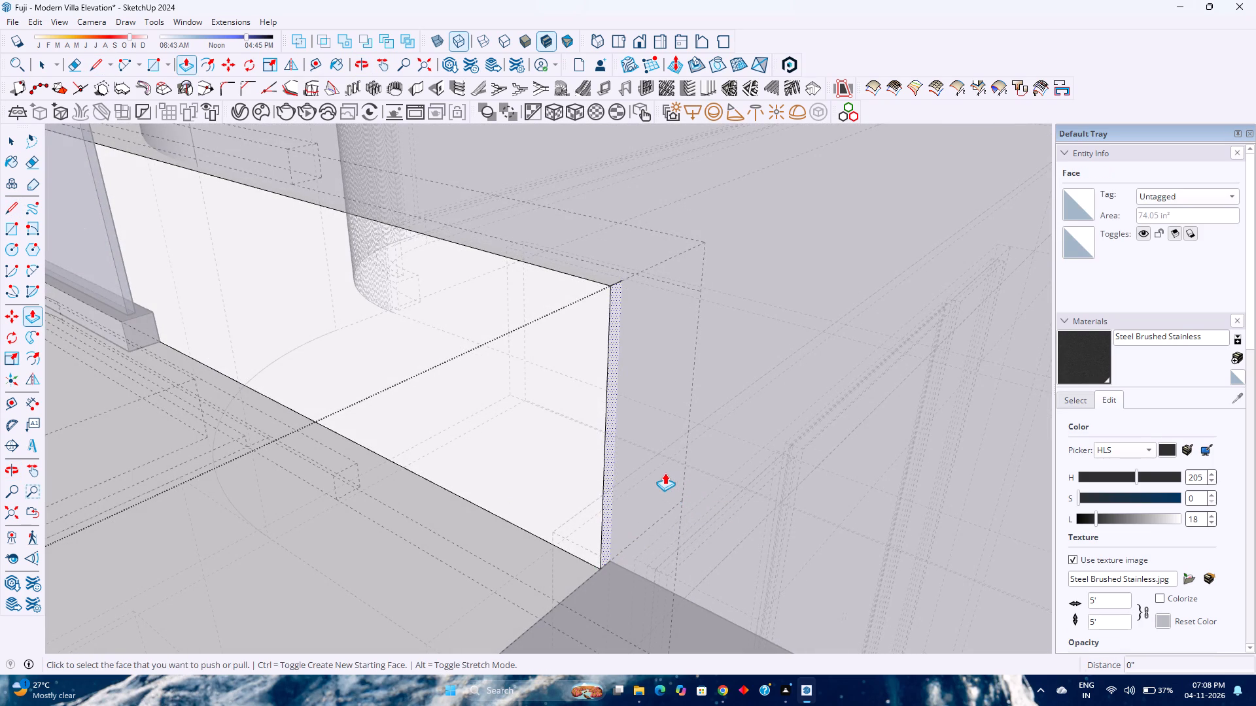
left_click(665, 473)
scroll(573, 445, "down", 3)
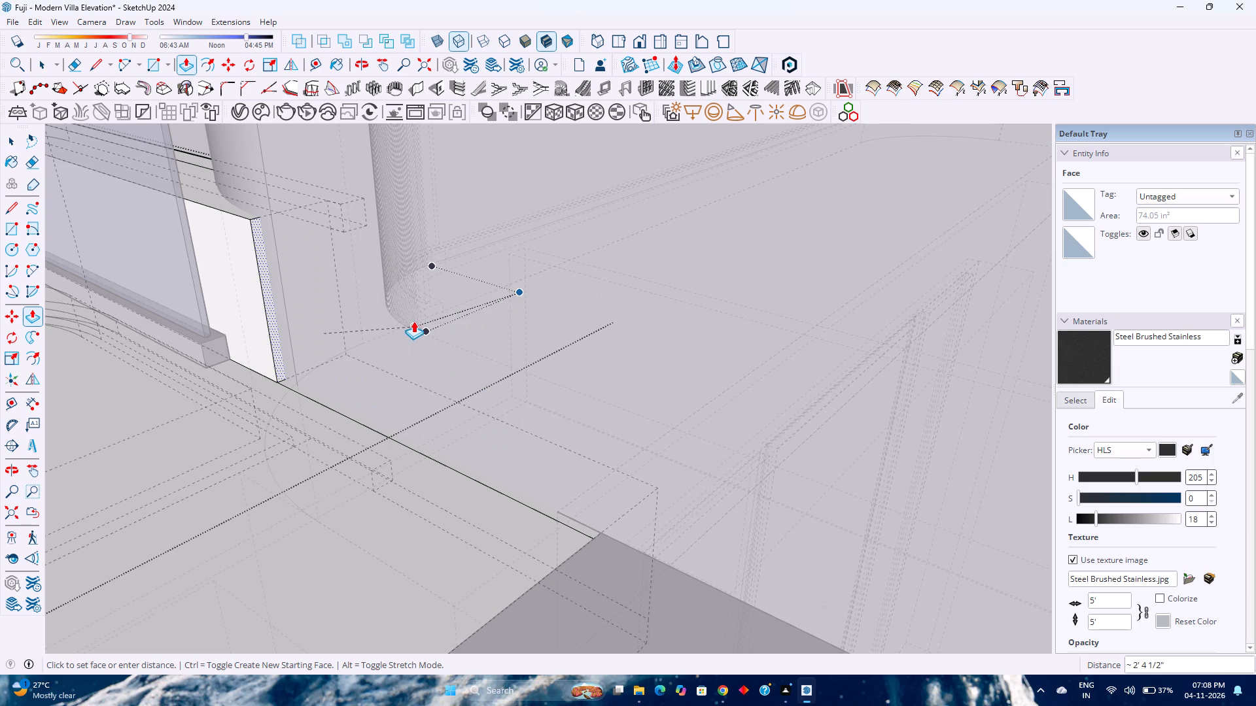
key("k")
middle_click_drag(338, 358, 489, 383)
middle_click(489, 383)
middle_click(489, 383)
scroll(490, 383, "down", 4)
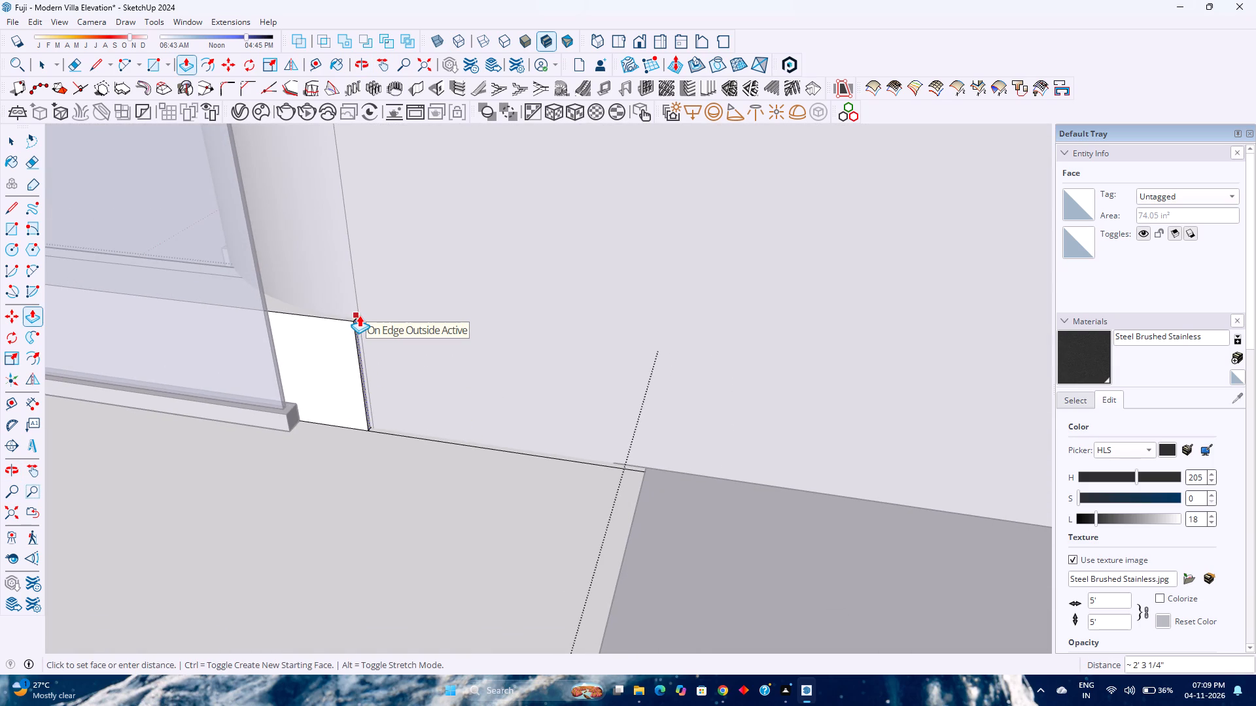
key("2")
type("'3")
key("Return")
key("space")
scroll(330, 422, "down", 4)
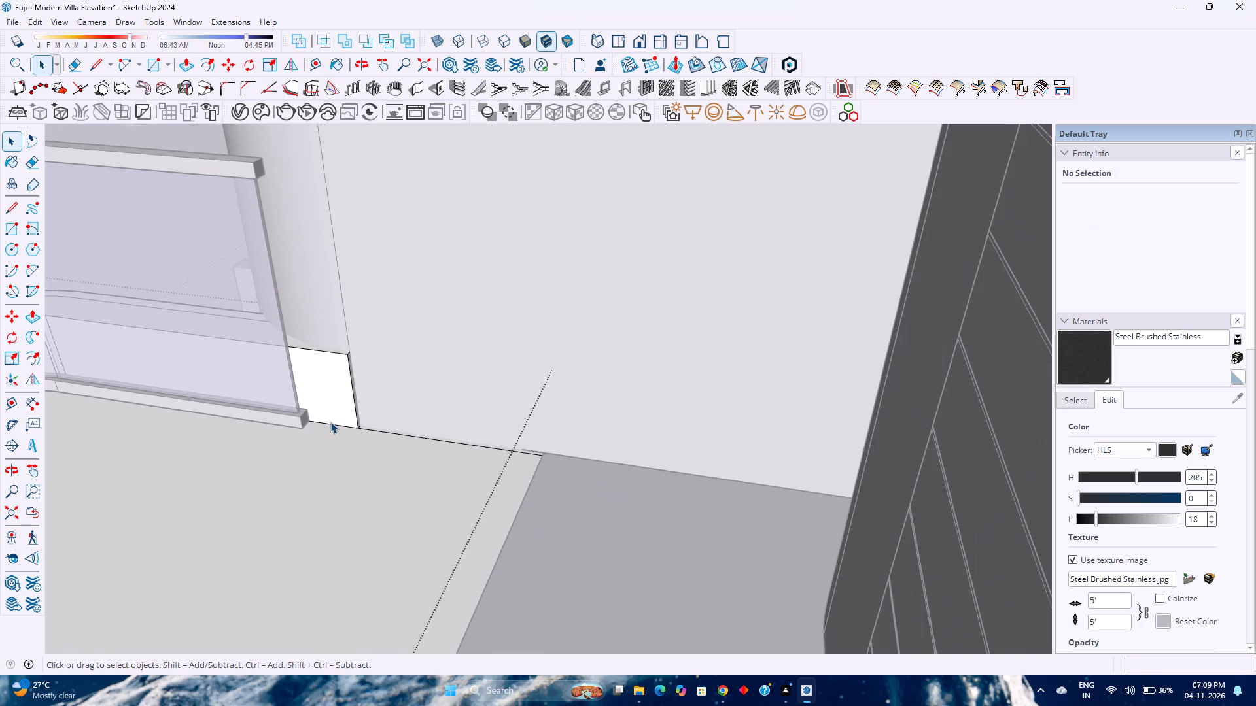
key("Escape")
Examine the junction of the shortened upstand, the balcony floor and the curved frame wall from several angles.
scroll(330, 420, "down", 3)
middle_click_drag(322, 426, 443, 442)
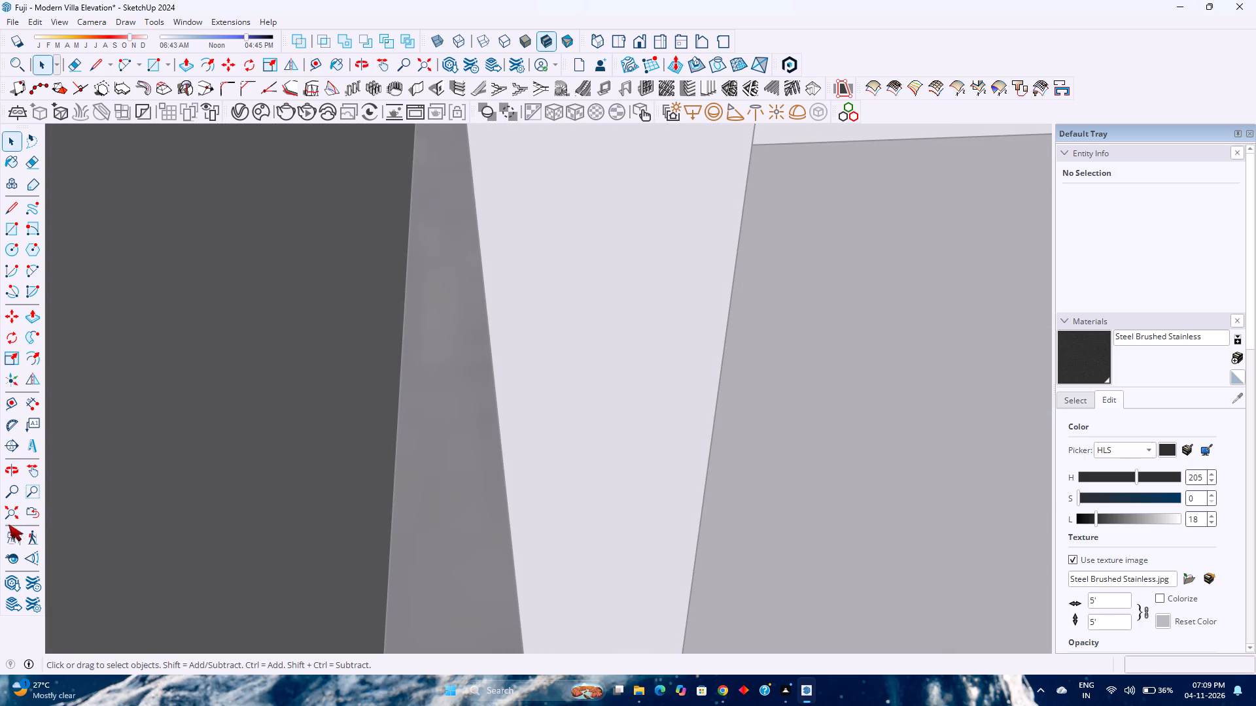
left_click(14, 516)
middle_click_drag(158, 513, 433, 488)
scroll(413, 450, "up", 7)
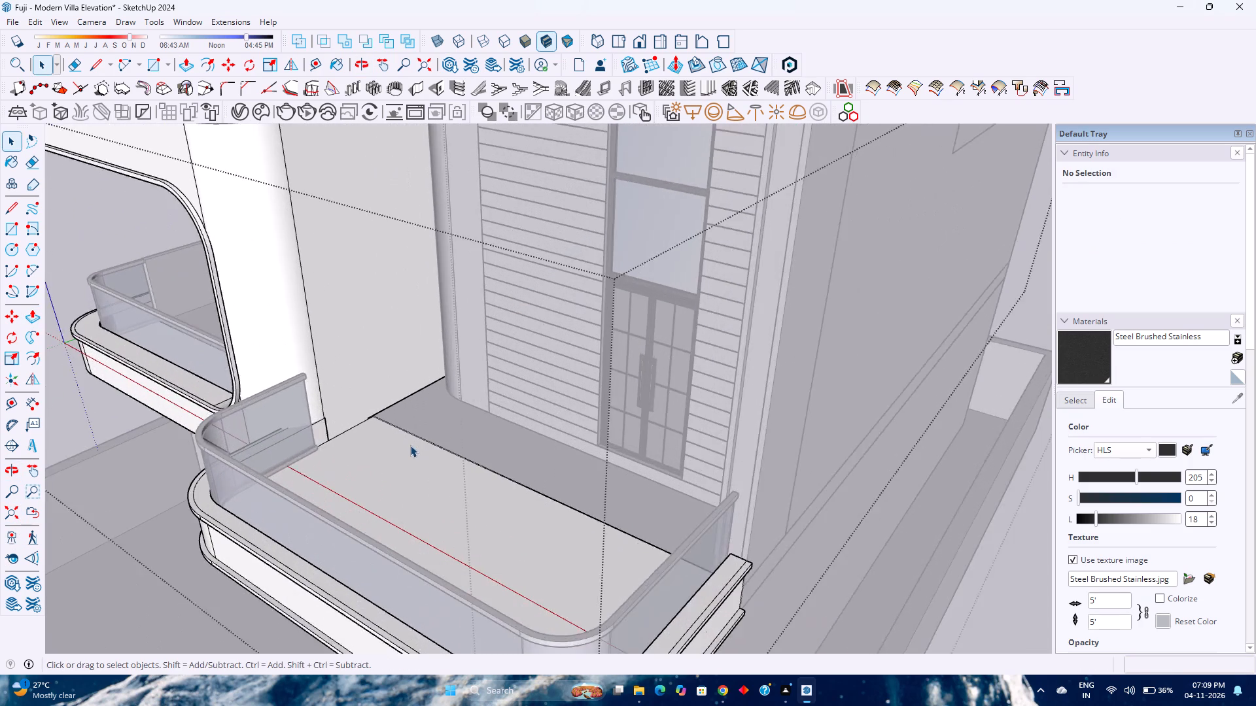
scroll(410, 445, "up", 2)
middle_click_drag(393, 427, 447, 529, "shift")
scroll(442, 503, "down", 2)
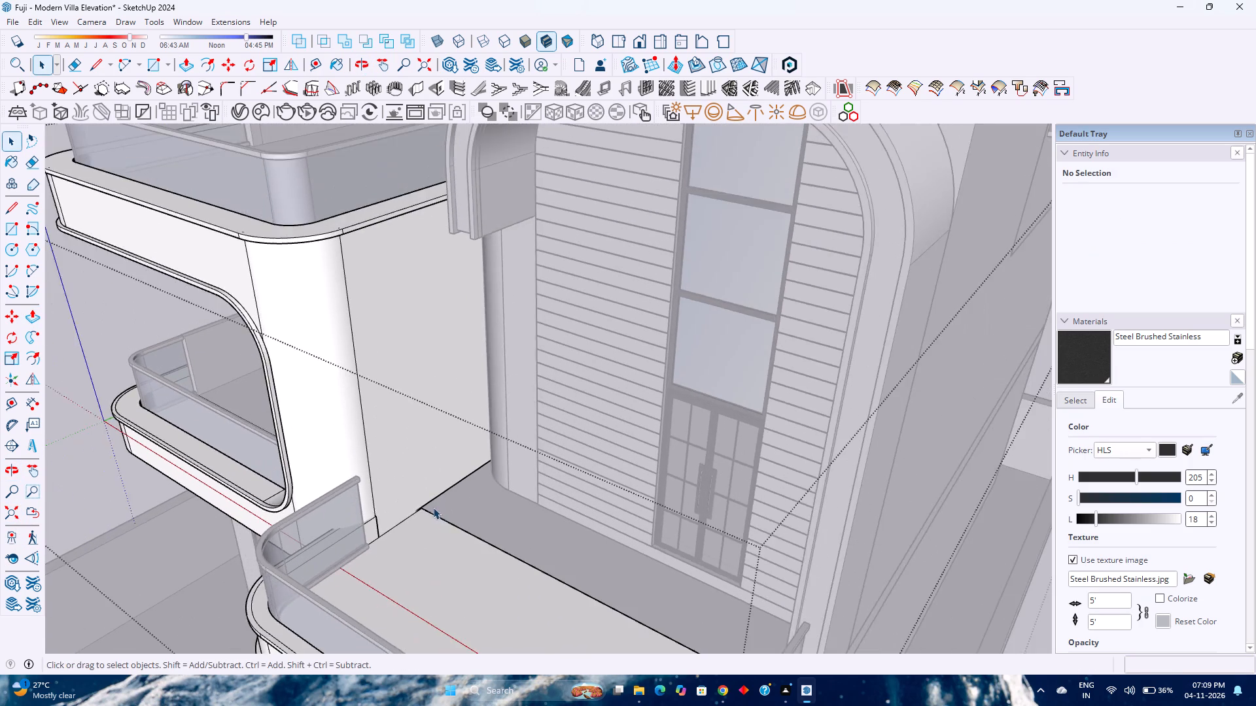
scroll(432, 508, "up", 19)
middle_click_drag(459, 477, 462, 479)
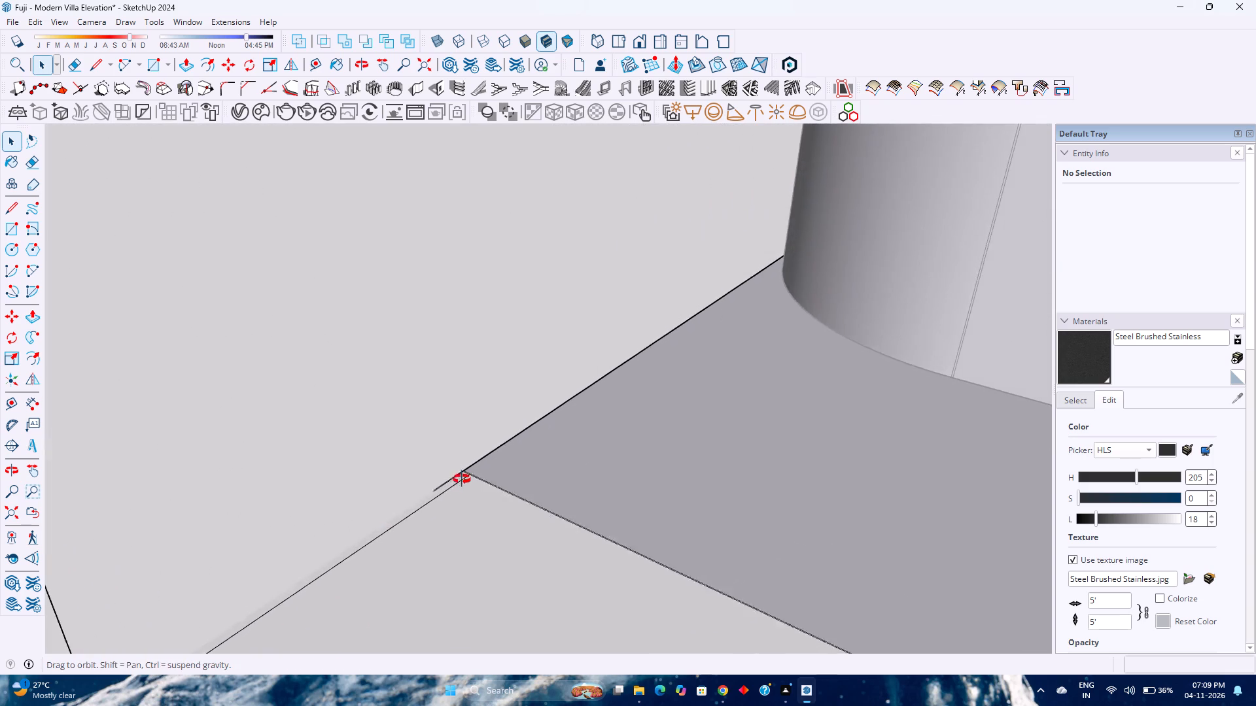
middle_click_drag(462, 479, 565, 451)
middle_click(564, 450)
scroll(559, 448, "down", 14)
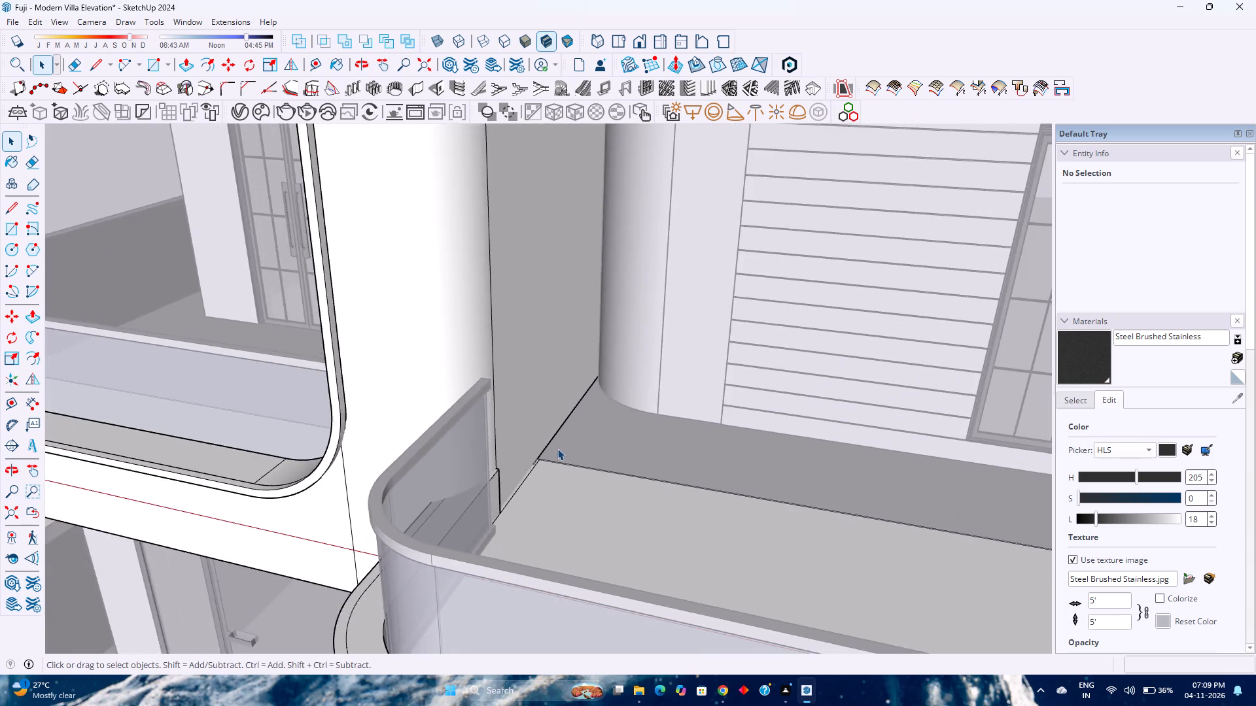
scroll(557, 448, "down", 4)
Save the model.
key("ctrl+s")
Examine the curved balcony frame's side wall inside its group, leave all open groups and view the whole villa.
scroll(466, 452, "down", 4)
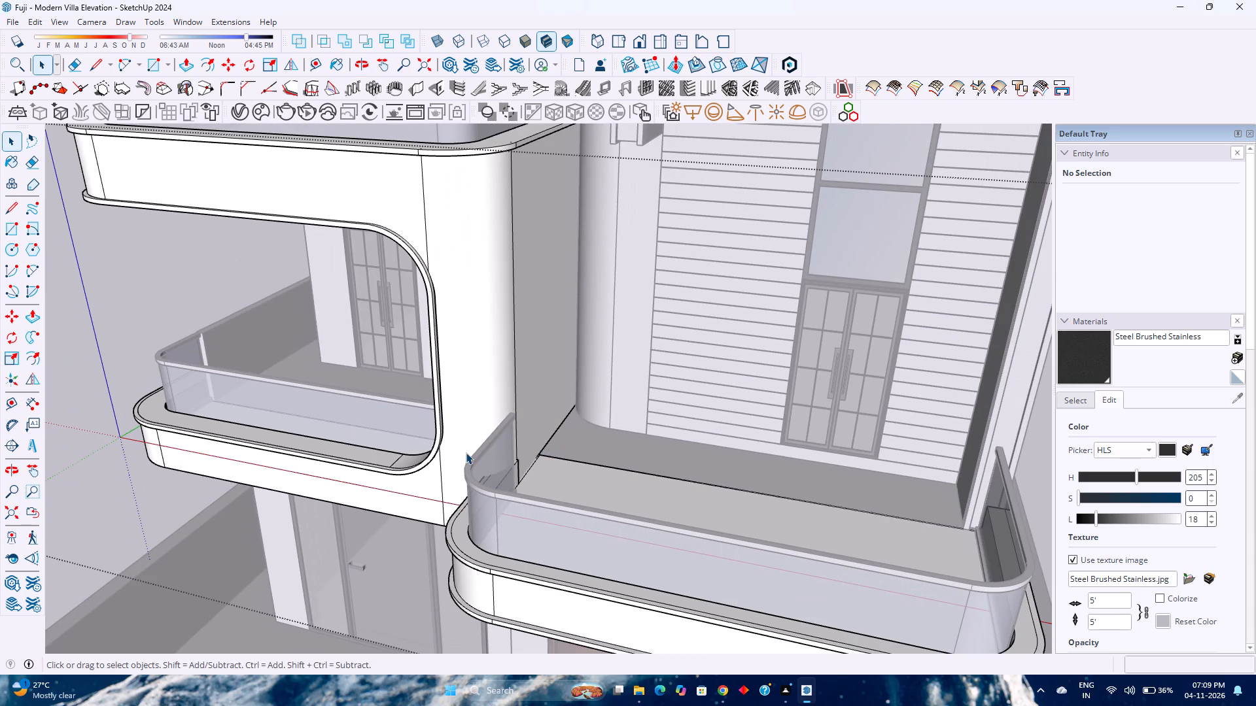
scroll(466, 454, "down", 2)
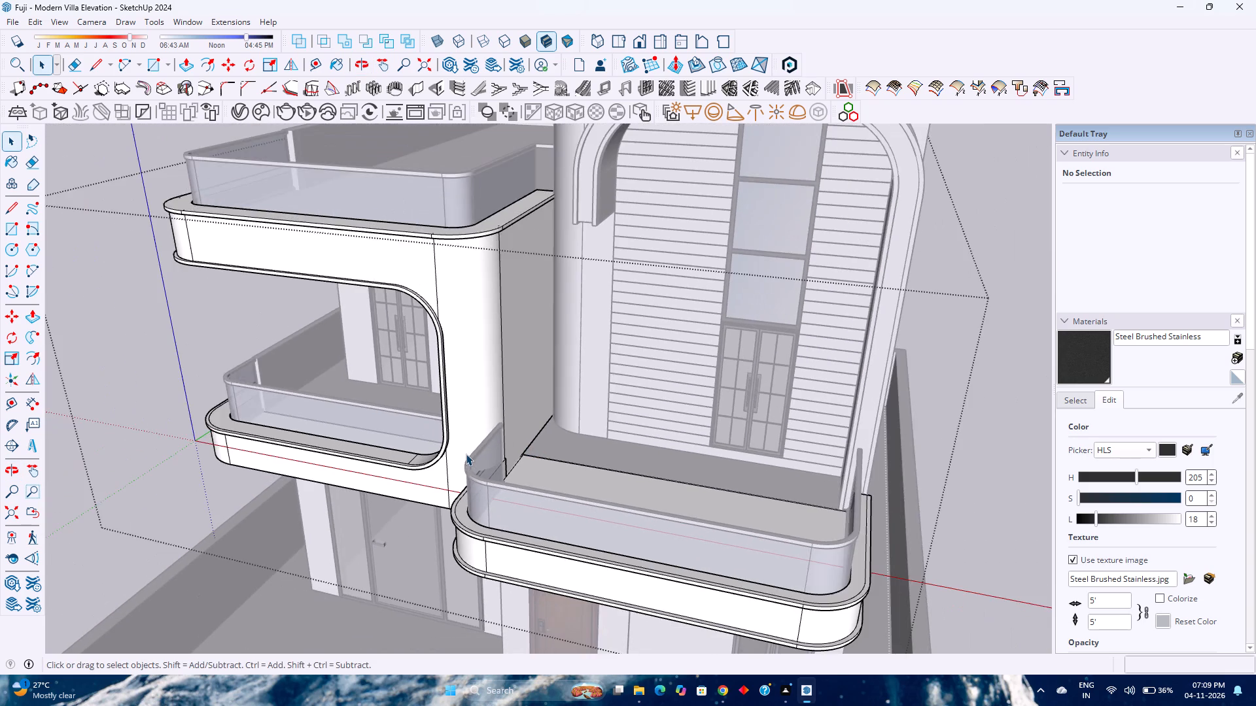
scroll(466, 454, "down", 3)
middle_click_drag(488, 429, 504, 516, "shift")
middle_click(504, 516)
scroll(529, 437, "up", 7)
middle_click_drag(531, 452, 510, 448)
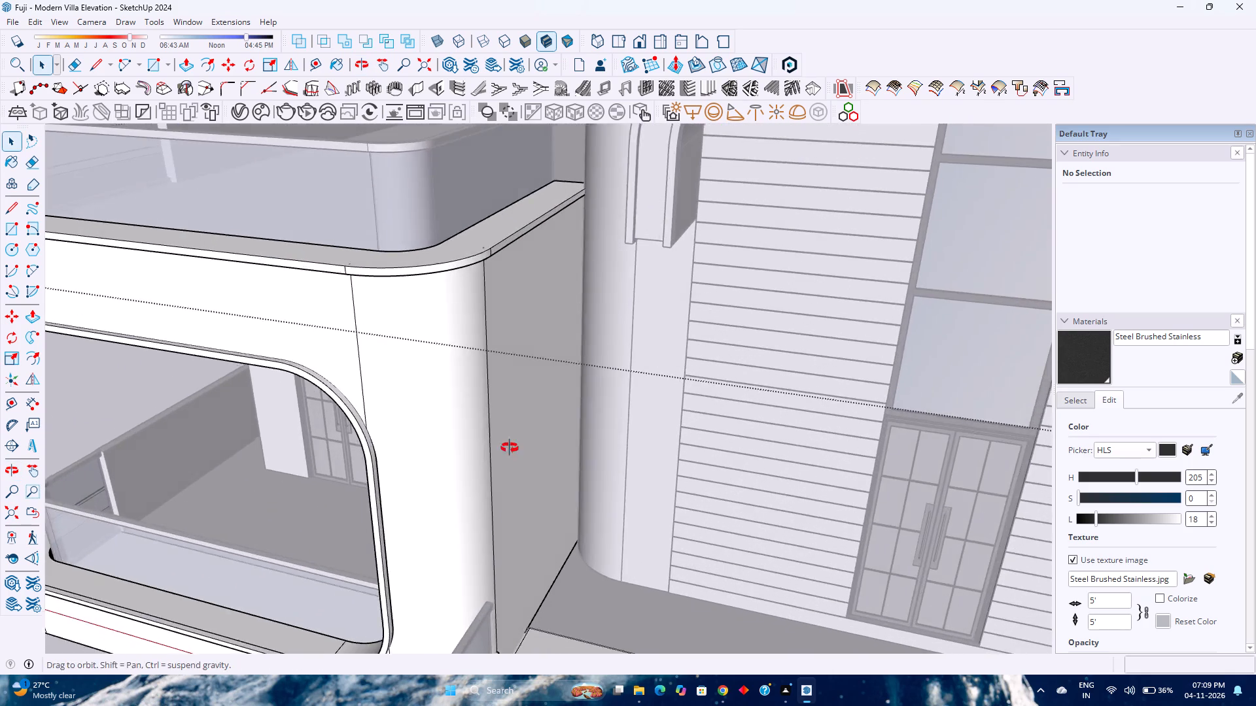
middle_click_drag(510, 448, 419, 424)
middle_click(418, 424)
left_click(491, 418)
scroll(489, 419, "down", 3)
double_click(501, 452)
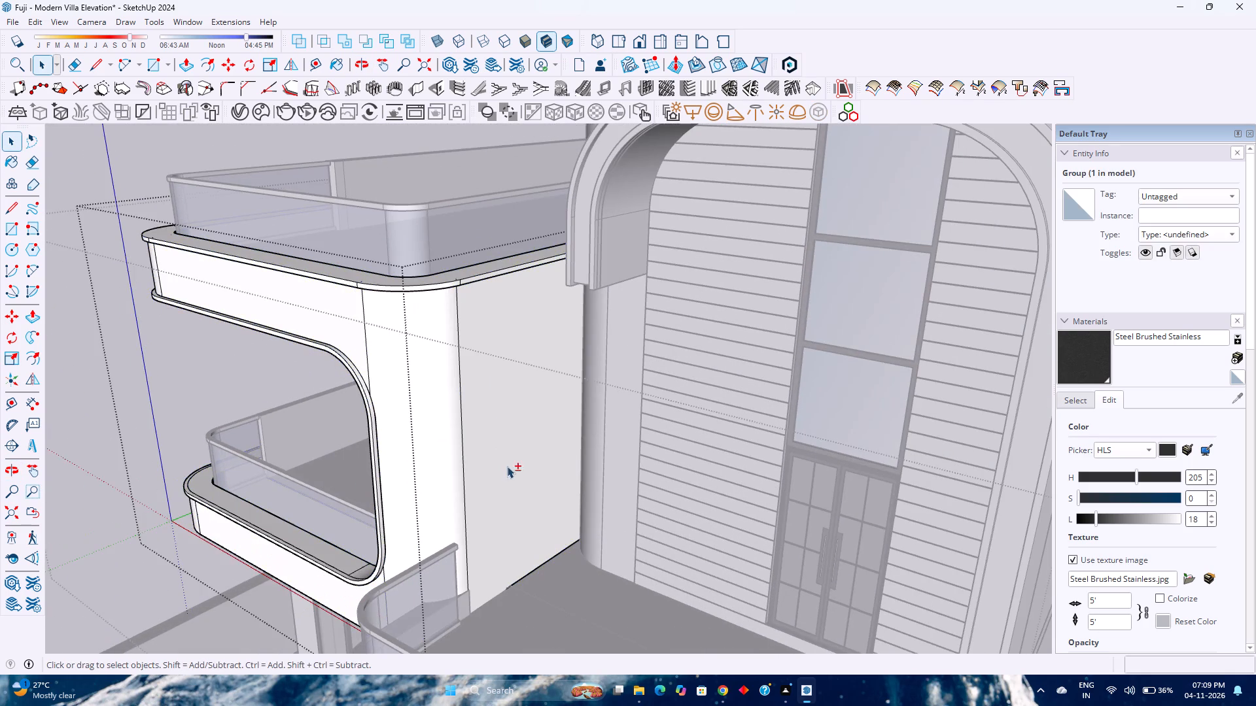
middle_click_drag(507, 466, 425, 412, "shift")
middle_click_drag(421, 414, 589, 437)
middle_click(583, 435)
scroll(570, 432, "down", 6)
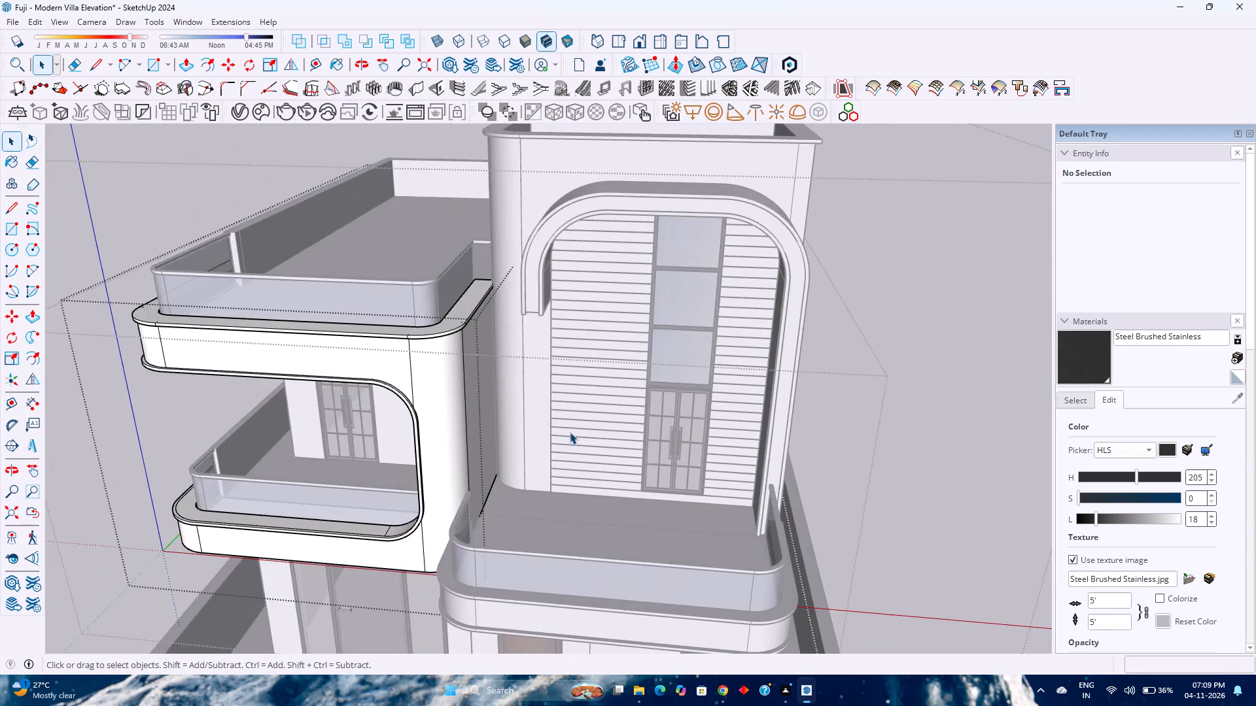
scroll(570, 432, "down", 2)
scroll(570, 432, "up", 1)
key("Escape")
scroll(570, 432, "down", 6)
key("Escape")
key("Escape")
scroll(595, 531, "down", 1)
middle_click_drag(594, 533, 610, 447)
middle_click(612, 443)
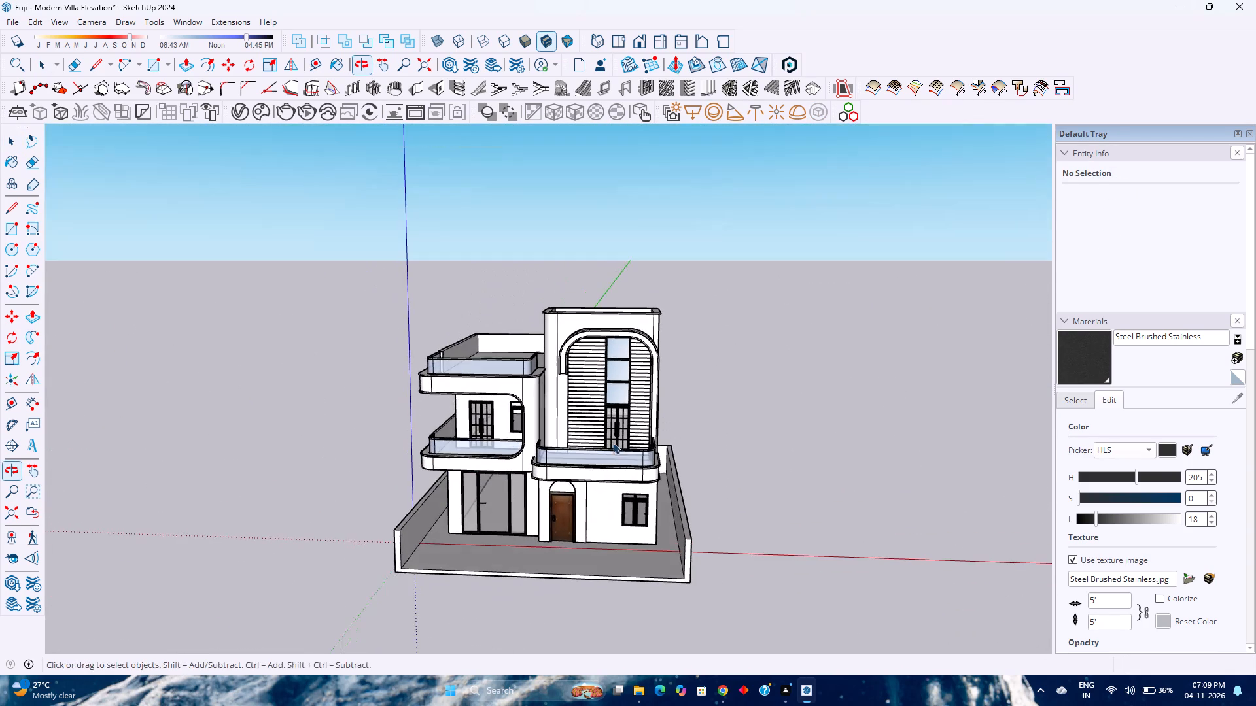
Save the villa model again with all groups closed.
key("ctrl+s")
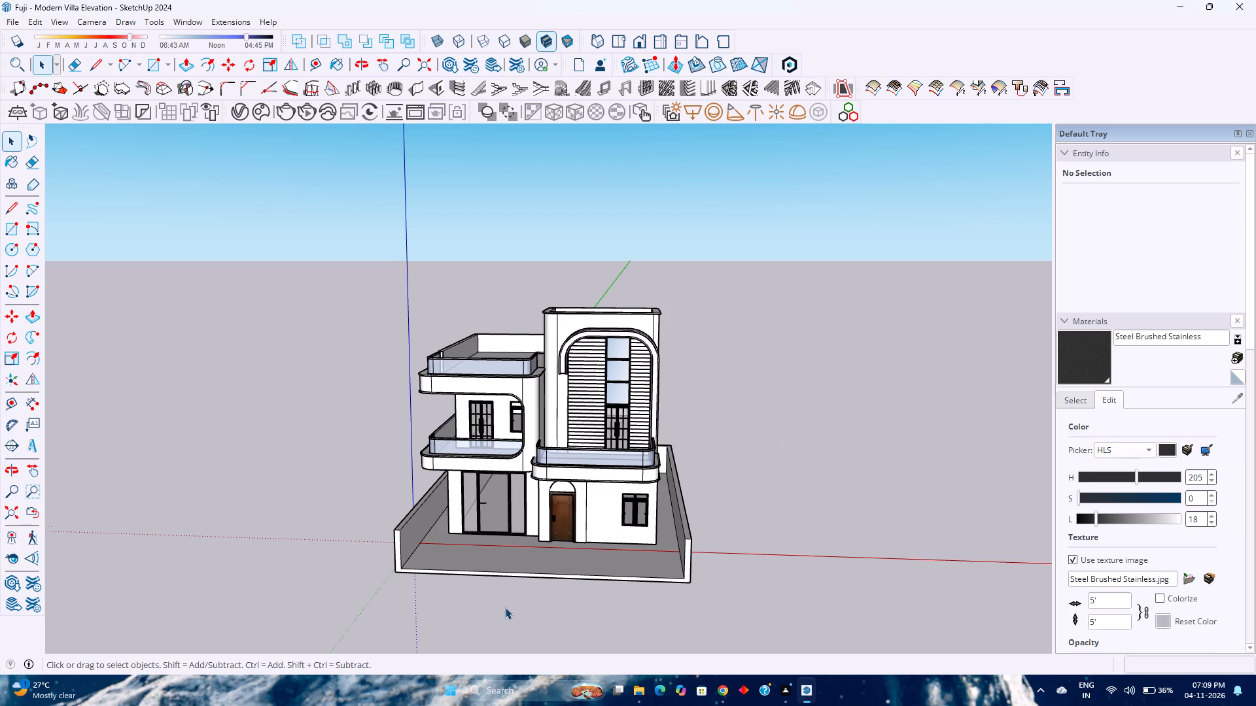
Examine the ground-floor front around the arched entrance door and the underside of the balcony slab above it.
scroll(505, 607, "up", 16)
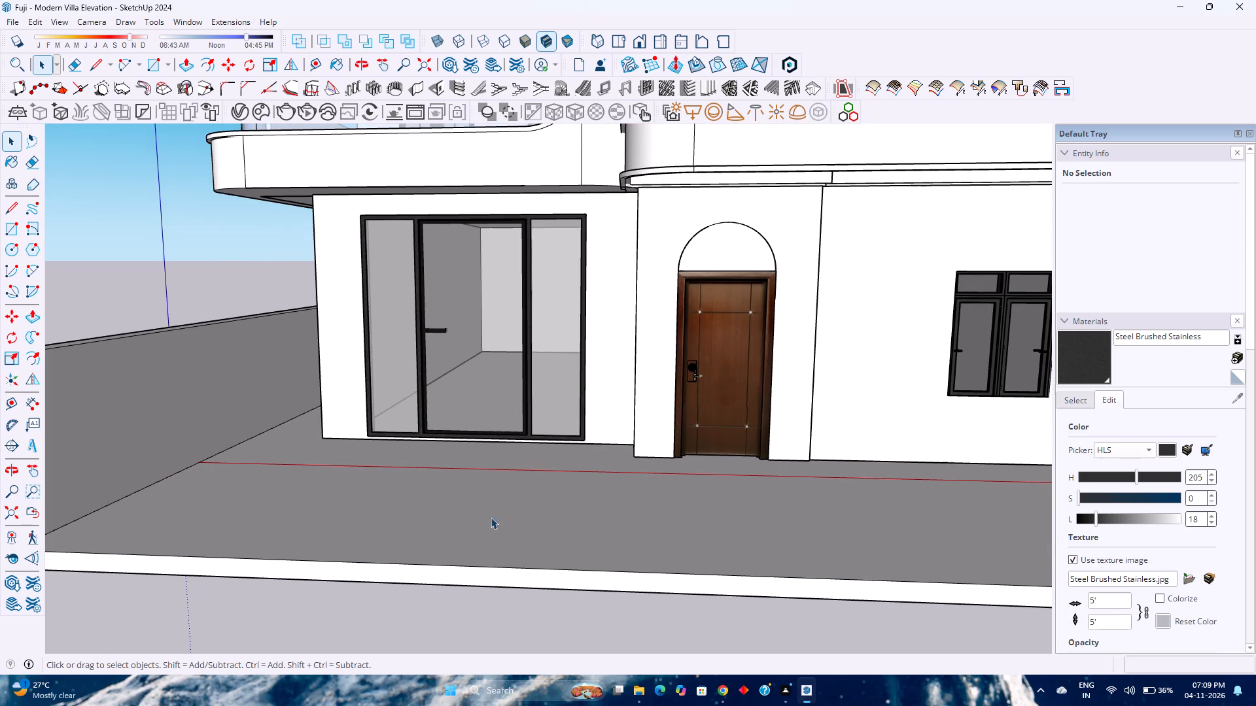
scroll(475, 366, "down", 7)
scroll(651, 287, "up", 1)
scroll(603, 320, "up", 3)
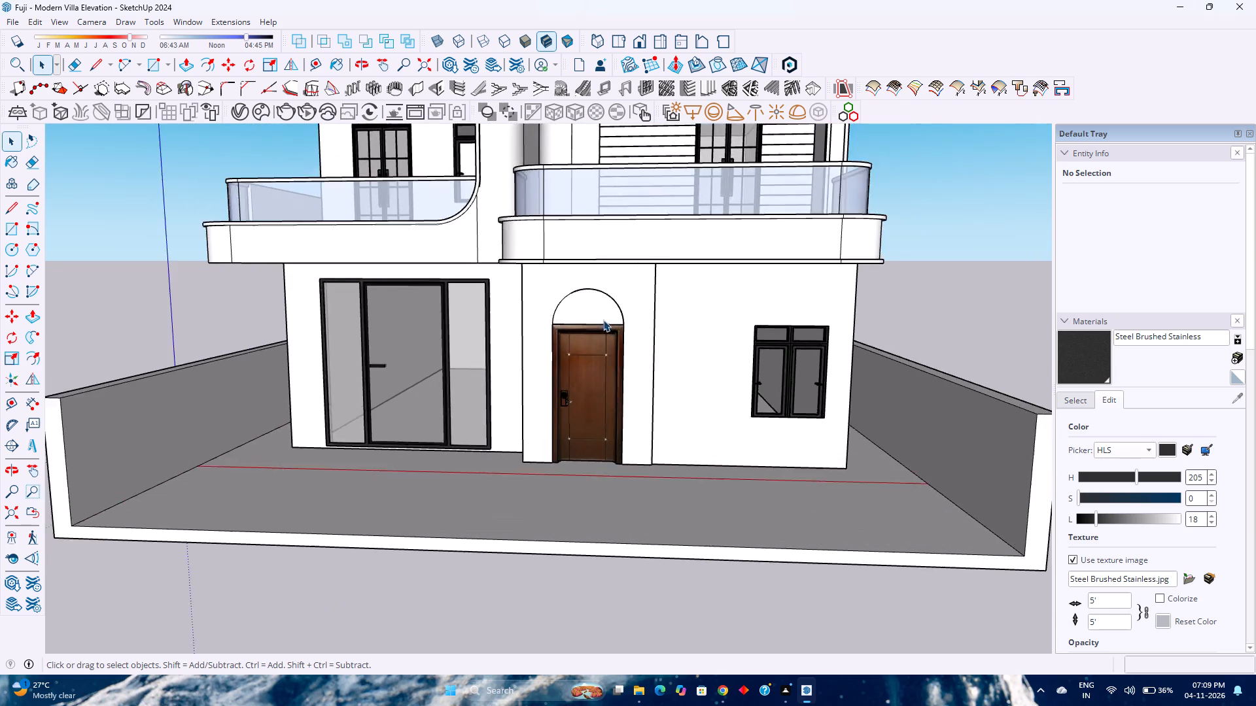
scroll(603, 320, "up", 10)
middle_click_drag(597, 308, 627, 281)
middle_click(630, 280)
middle_click(635, 277)
middle_click(642, 273)
middle_click(644, 272)
middle_click(644, 272)
scroll(621, 293, "up", 2)
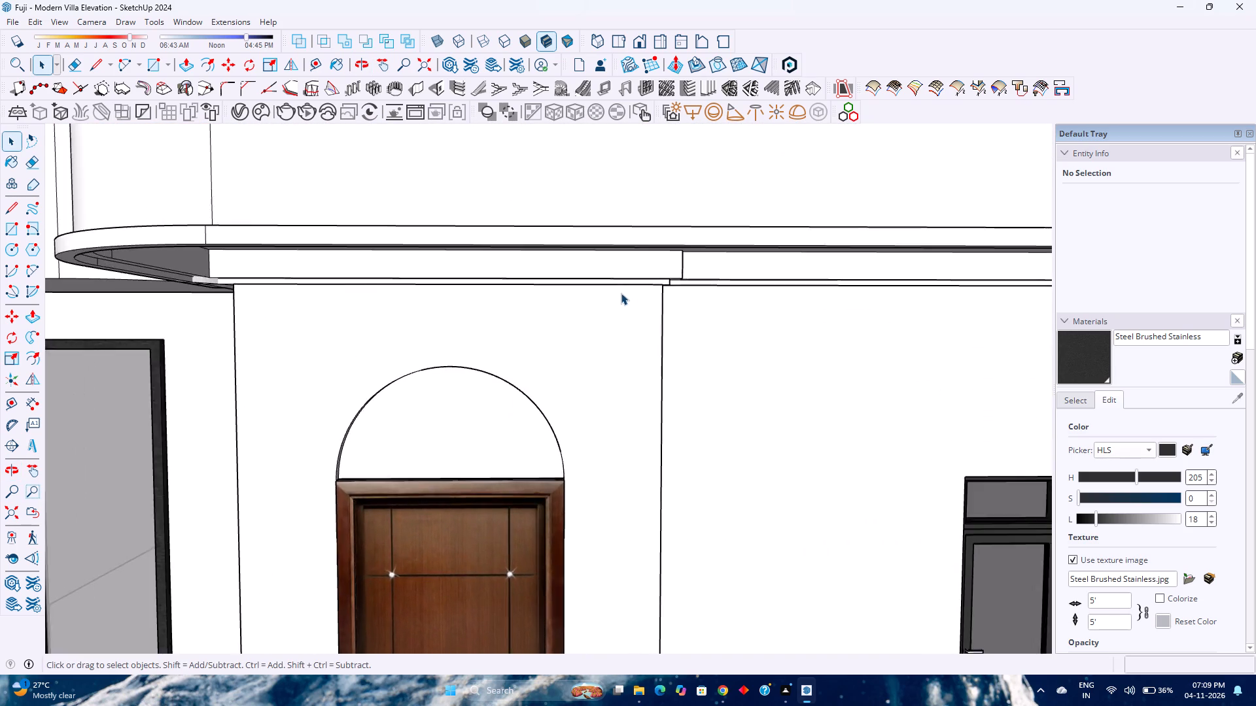
scroll(610, 301, "down", 4)
middle_click_drag(513, 385, 450, 346)
middle_click(450, 346)
scroll(445, 348, "down", 7)
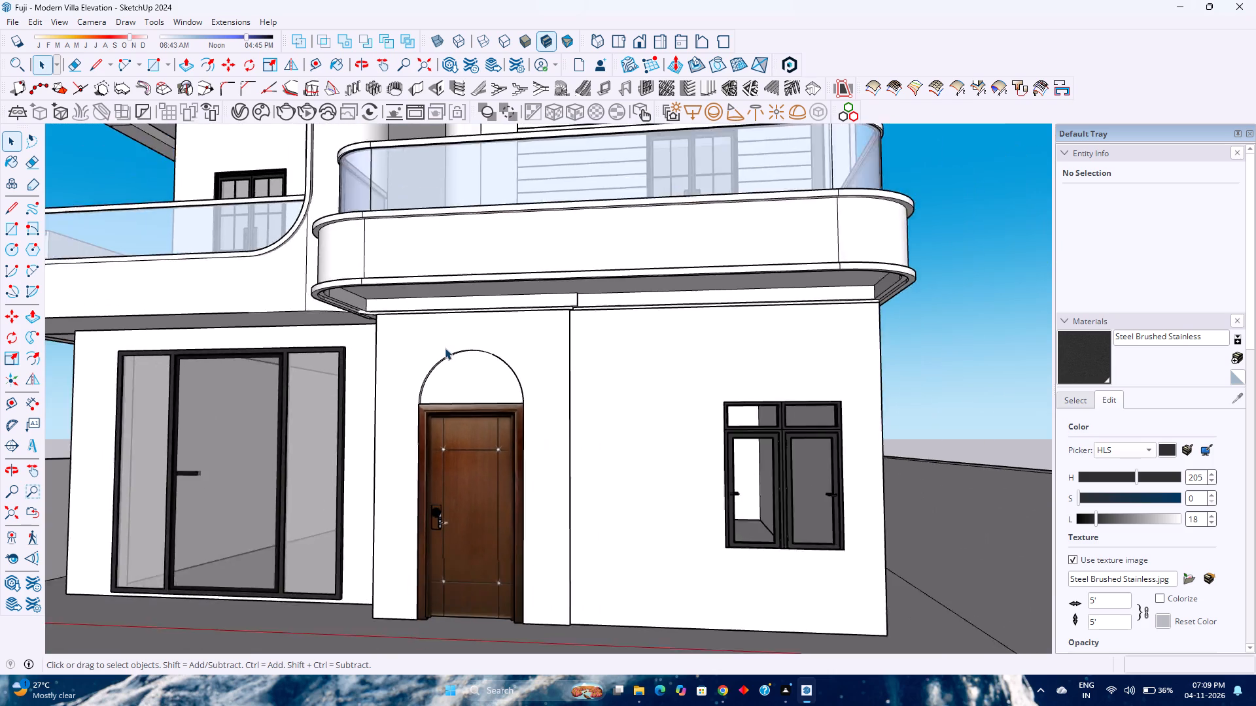
scroll(342, 431, "down", 3)
Switch the material library to the Asian Paints Chromatics collection.
left_click(1087, 403)
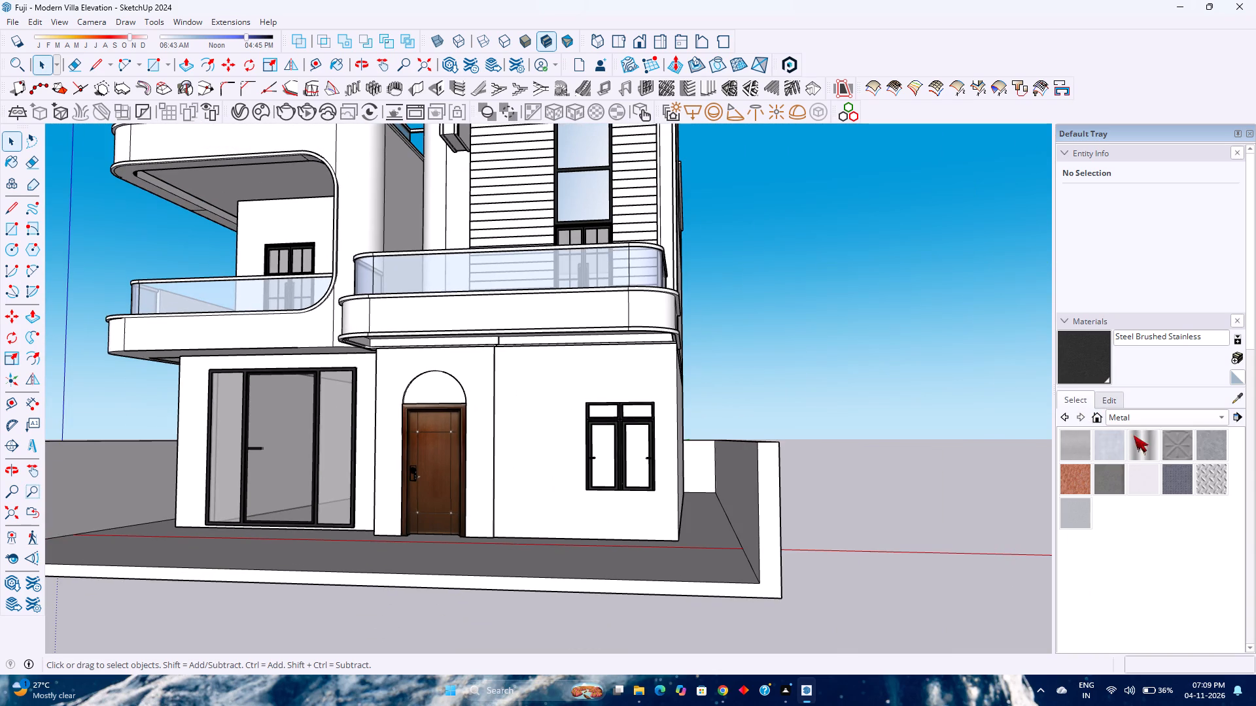
left_click(1145, 418)
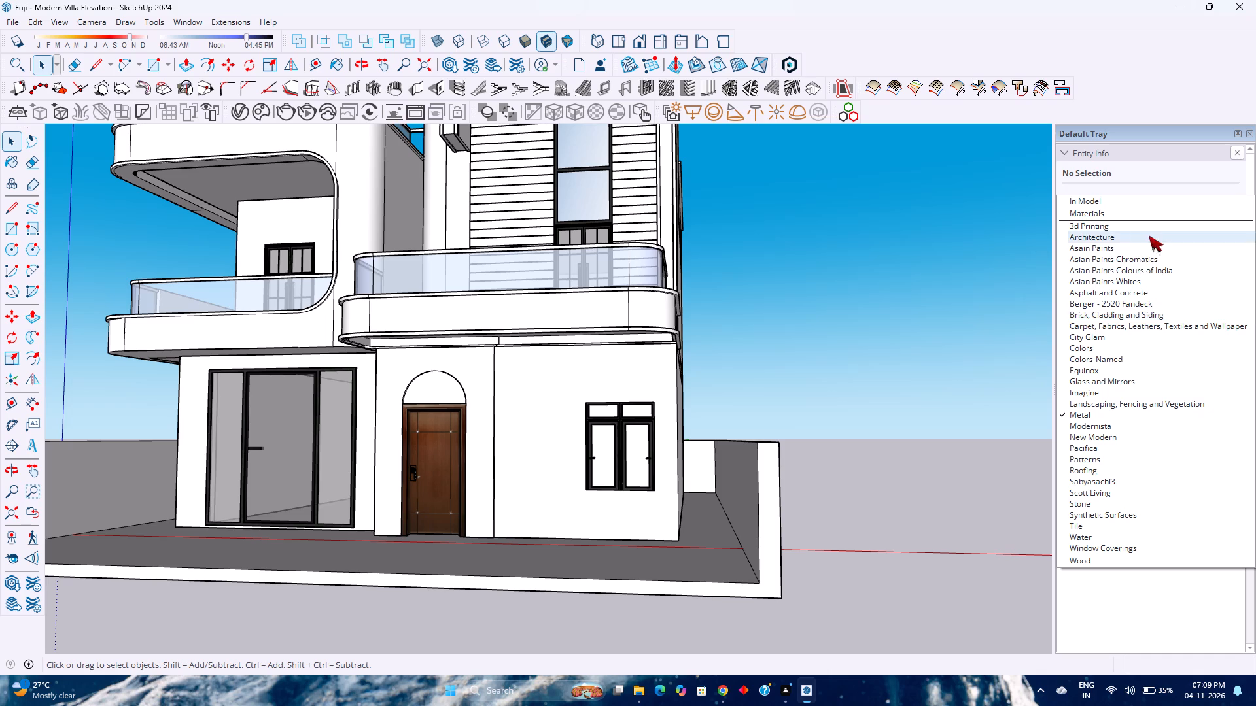
left_click(1140, 260)
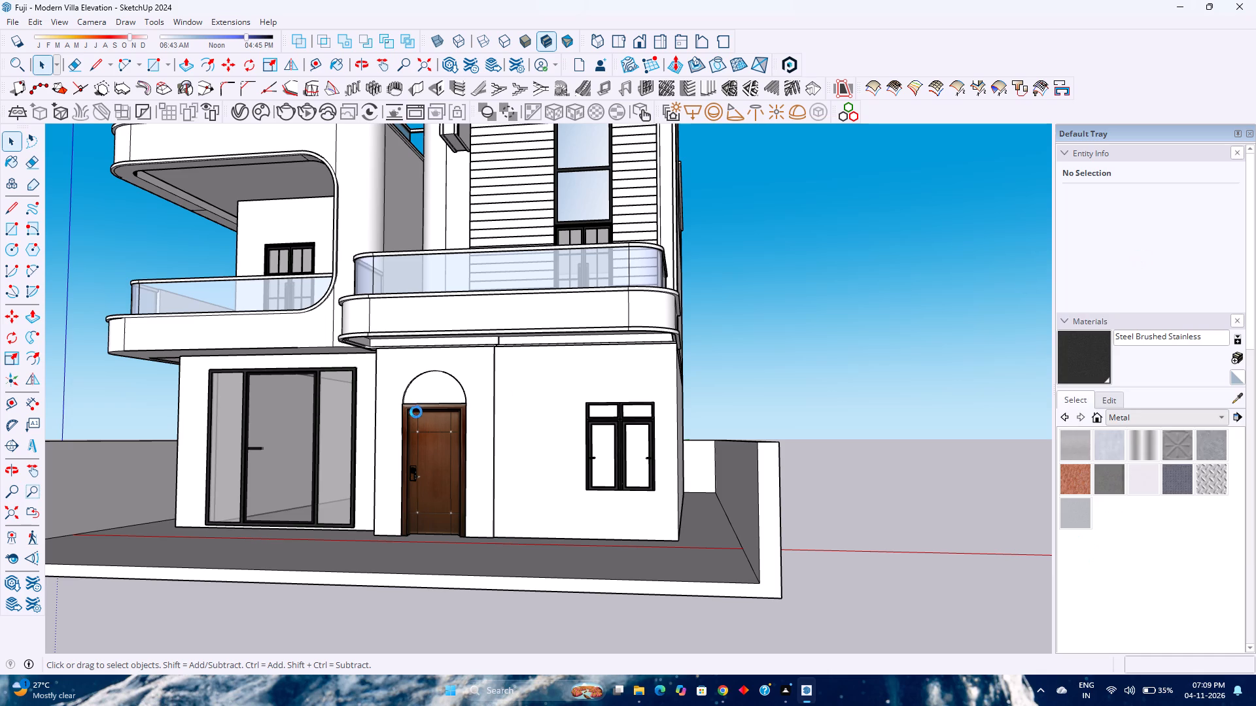
left_click(463, 348)
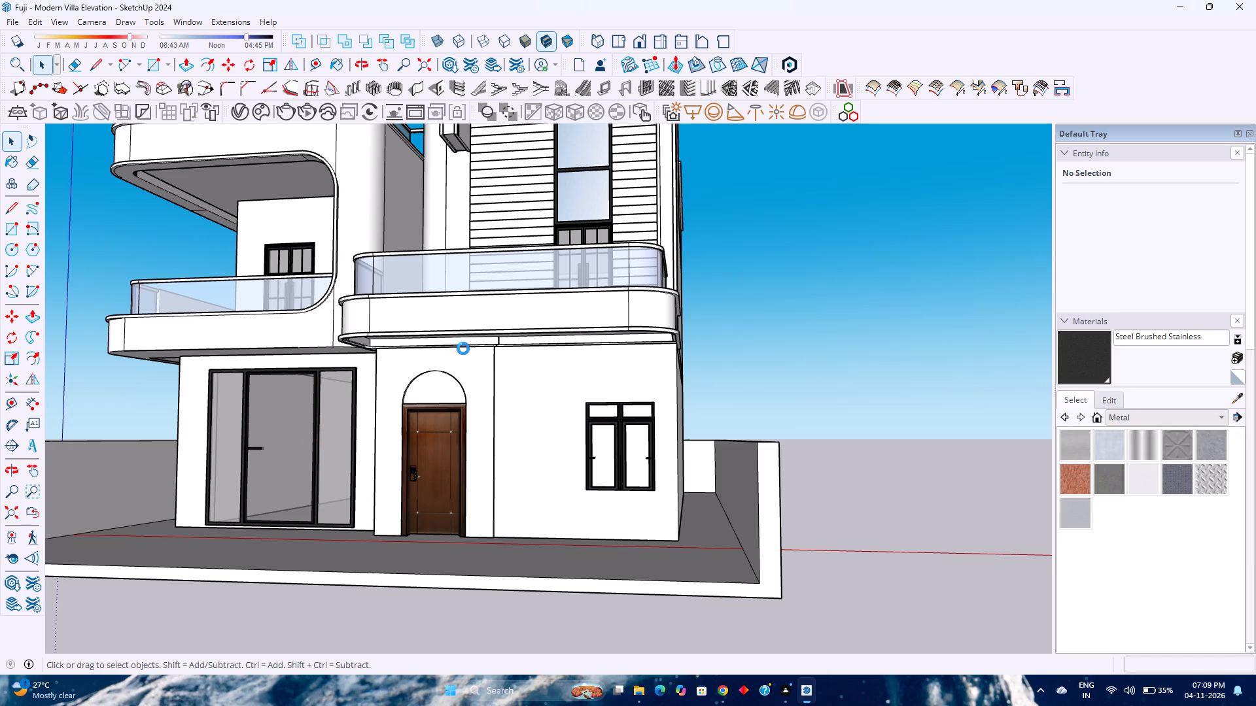
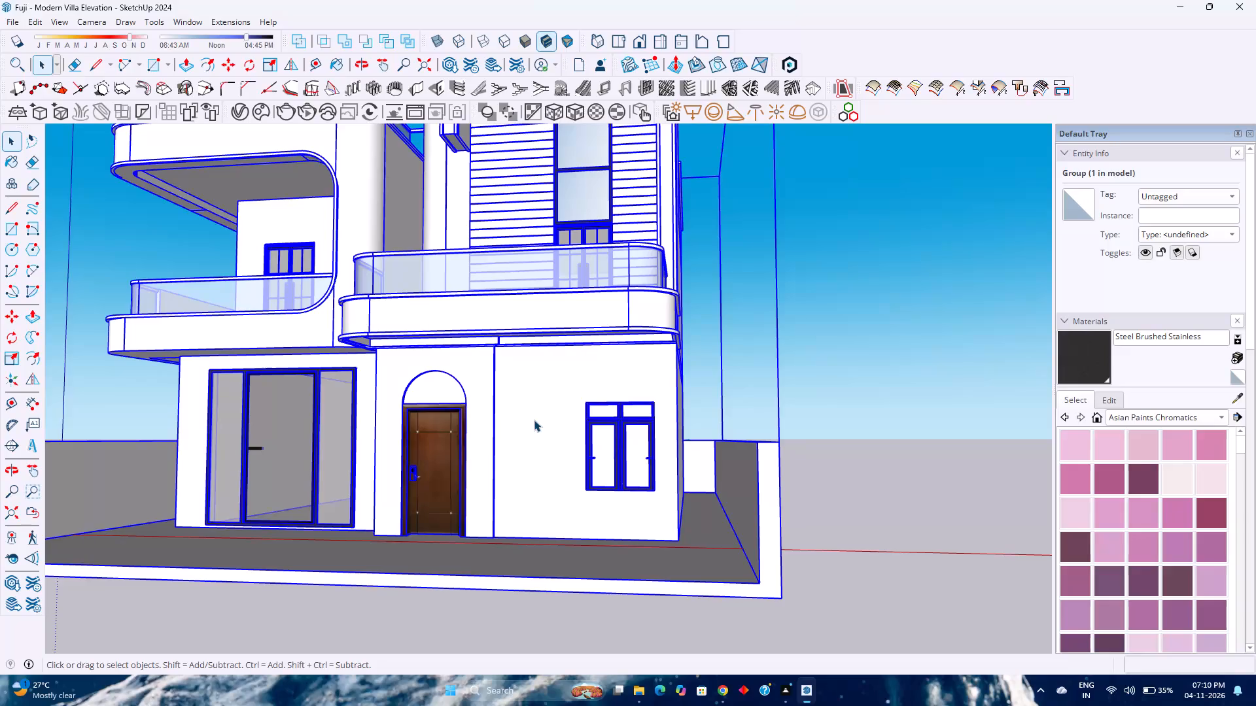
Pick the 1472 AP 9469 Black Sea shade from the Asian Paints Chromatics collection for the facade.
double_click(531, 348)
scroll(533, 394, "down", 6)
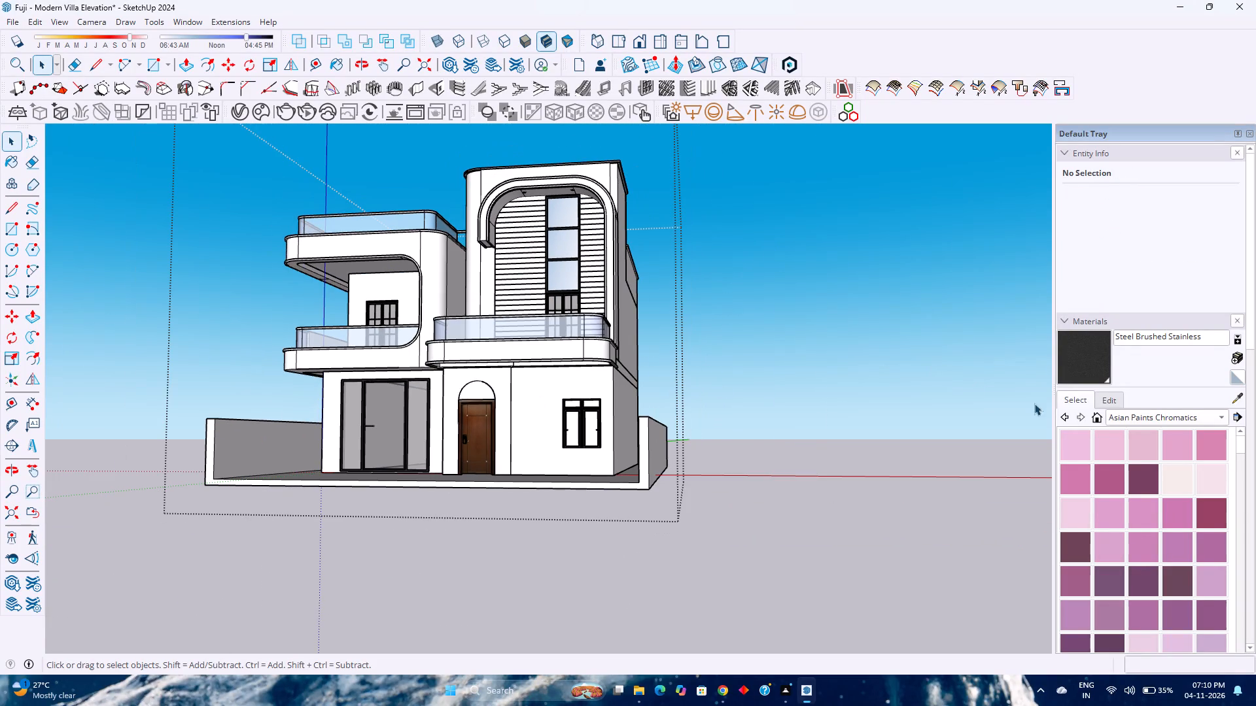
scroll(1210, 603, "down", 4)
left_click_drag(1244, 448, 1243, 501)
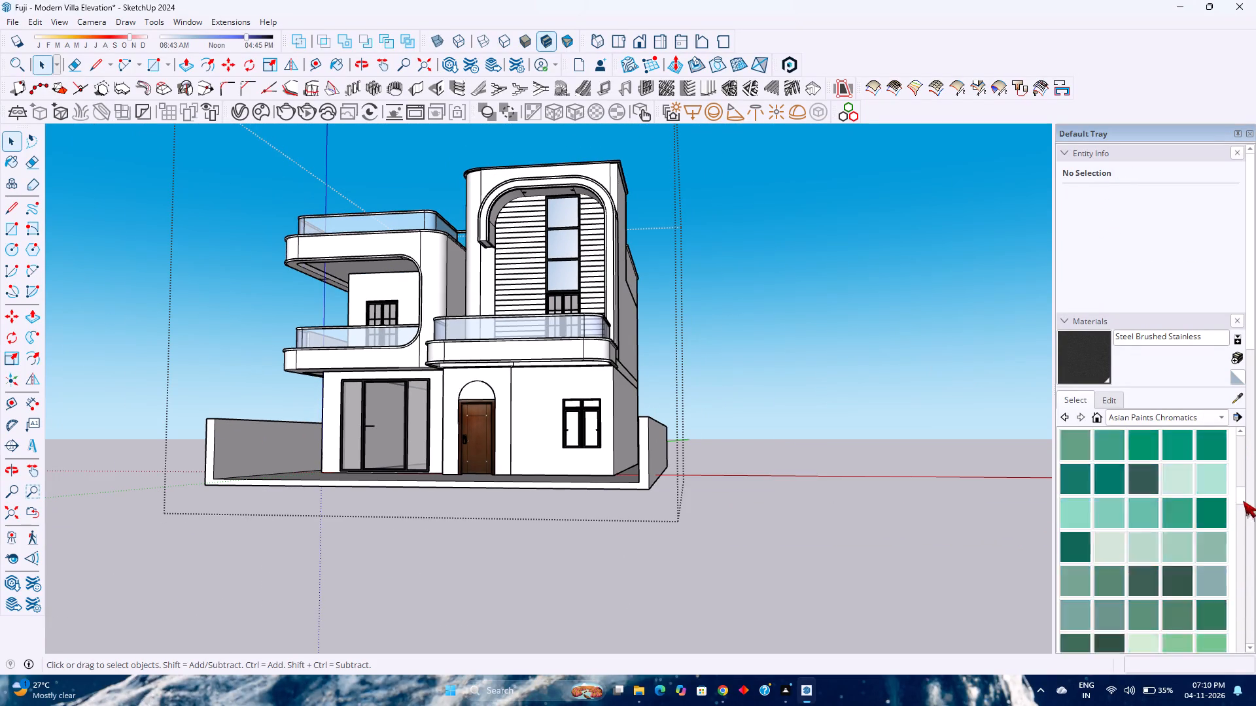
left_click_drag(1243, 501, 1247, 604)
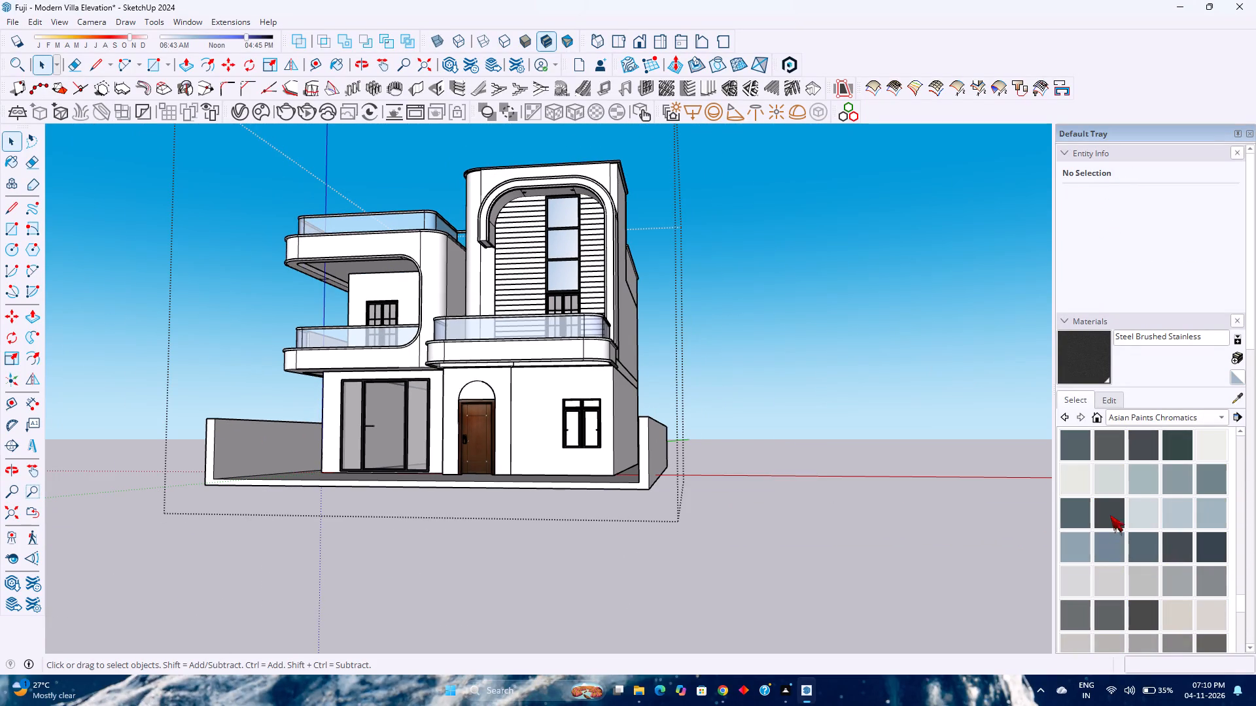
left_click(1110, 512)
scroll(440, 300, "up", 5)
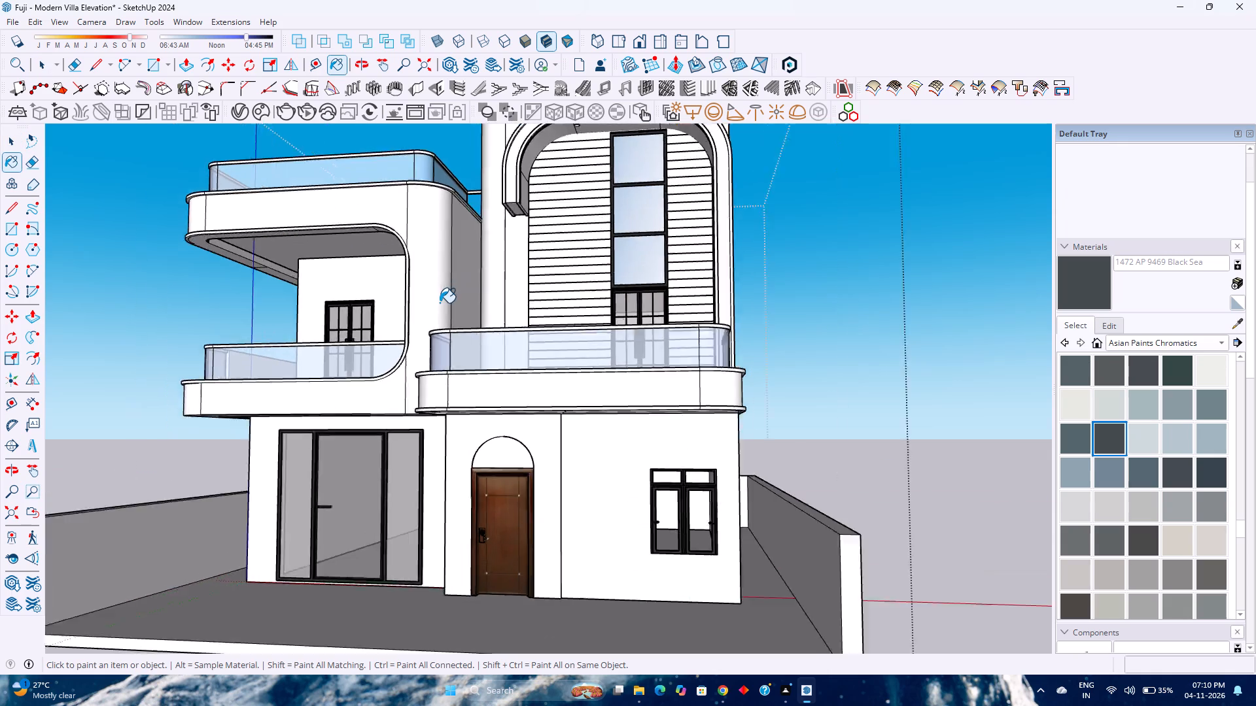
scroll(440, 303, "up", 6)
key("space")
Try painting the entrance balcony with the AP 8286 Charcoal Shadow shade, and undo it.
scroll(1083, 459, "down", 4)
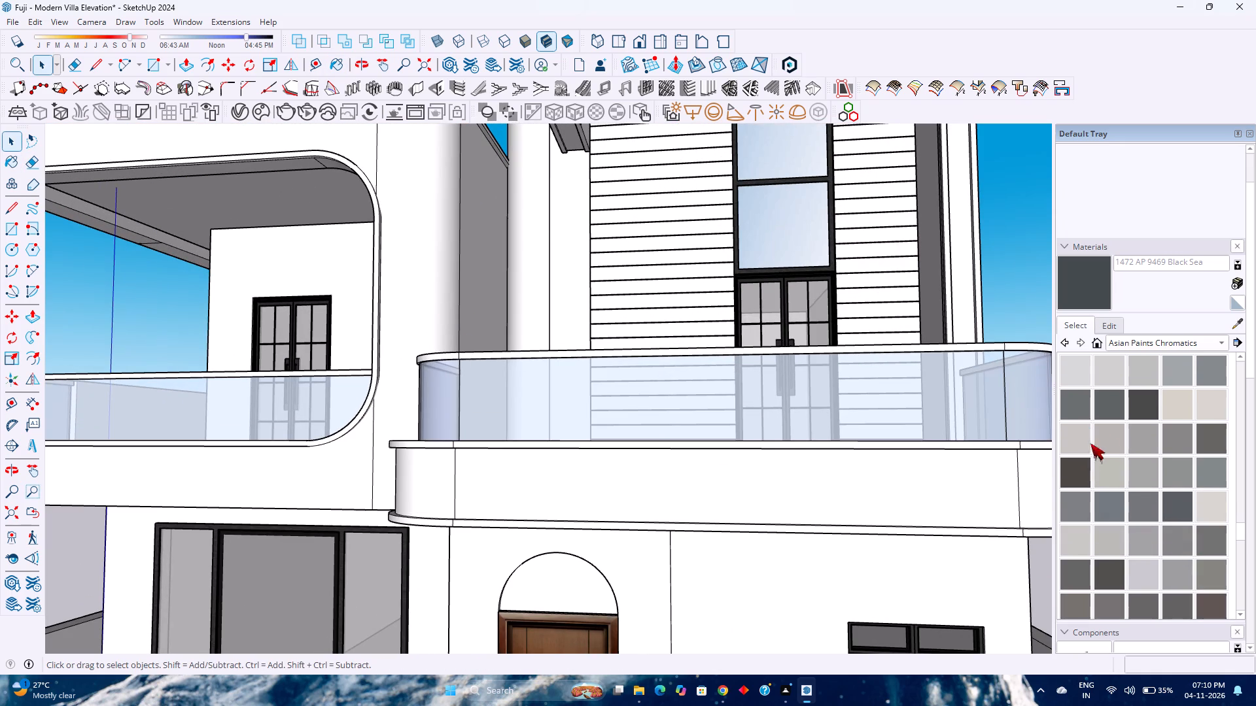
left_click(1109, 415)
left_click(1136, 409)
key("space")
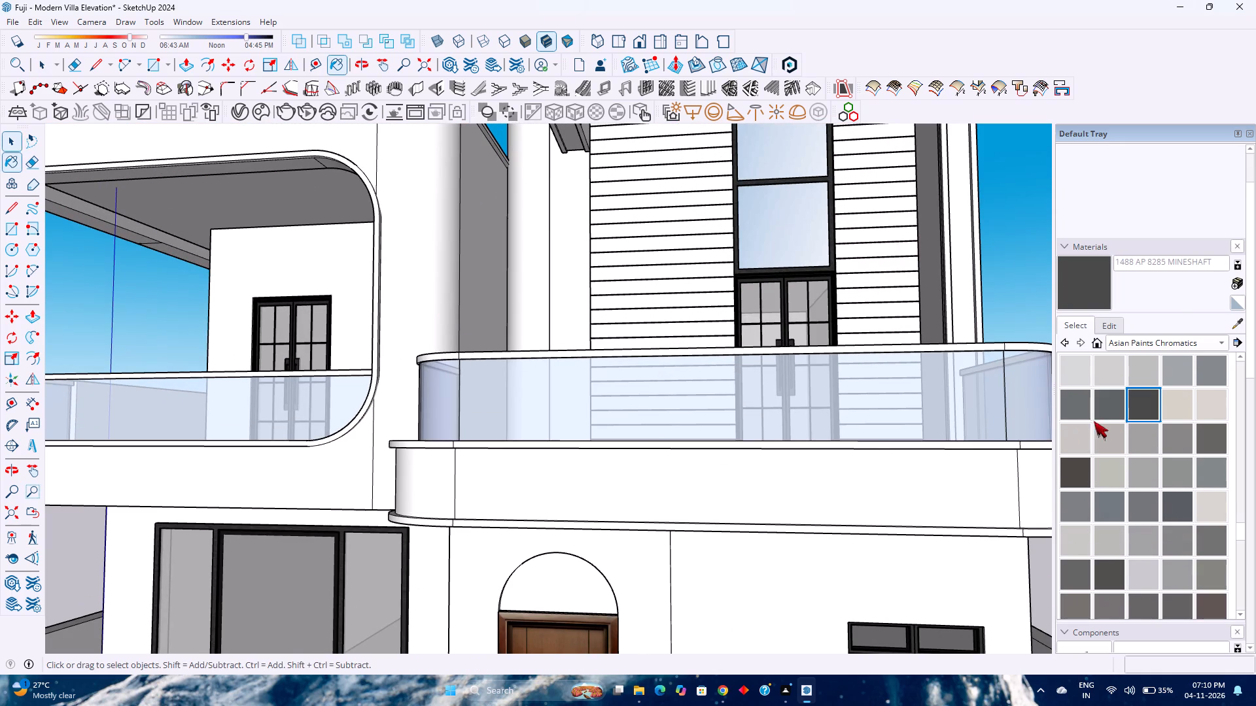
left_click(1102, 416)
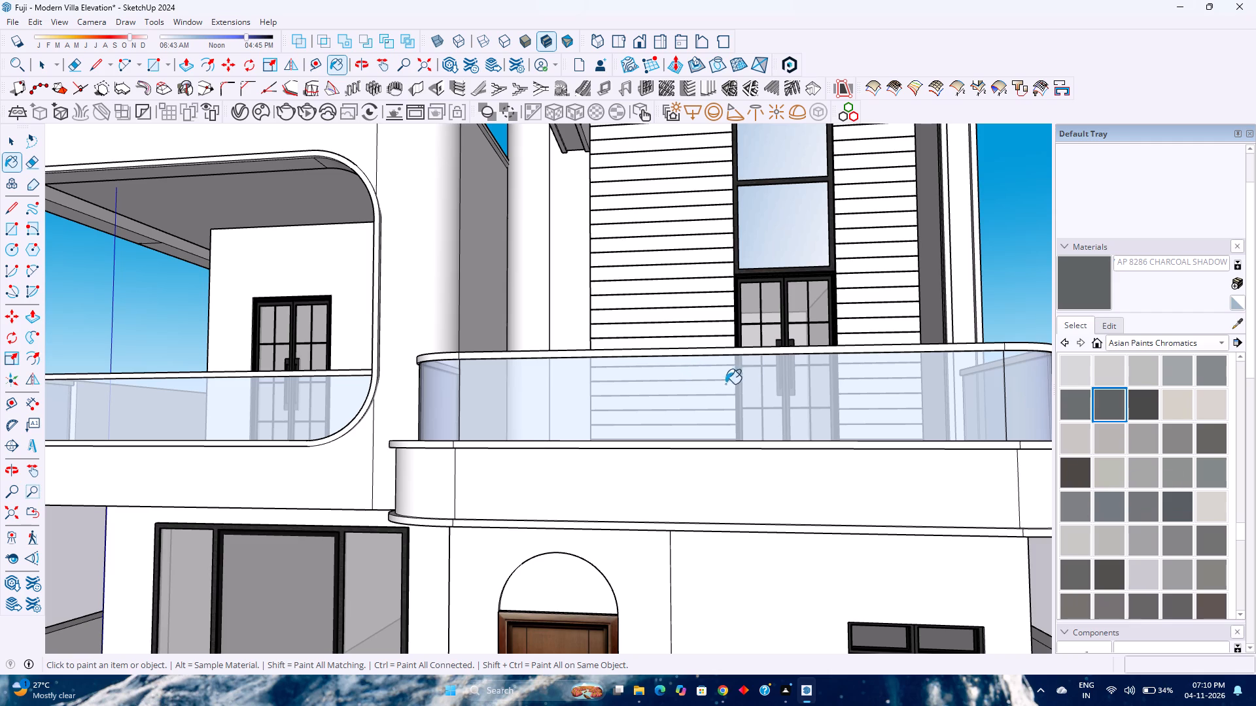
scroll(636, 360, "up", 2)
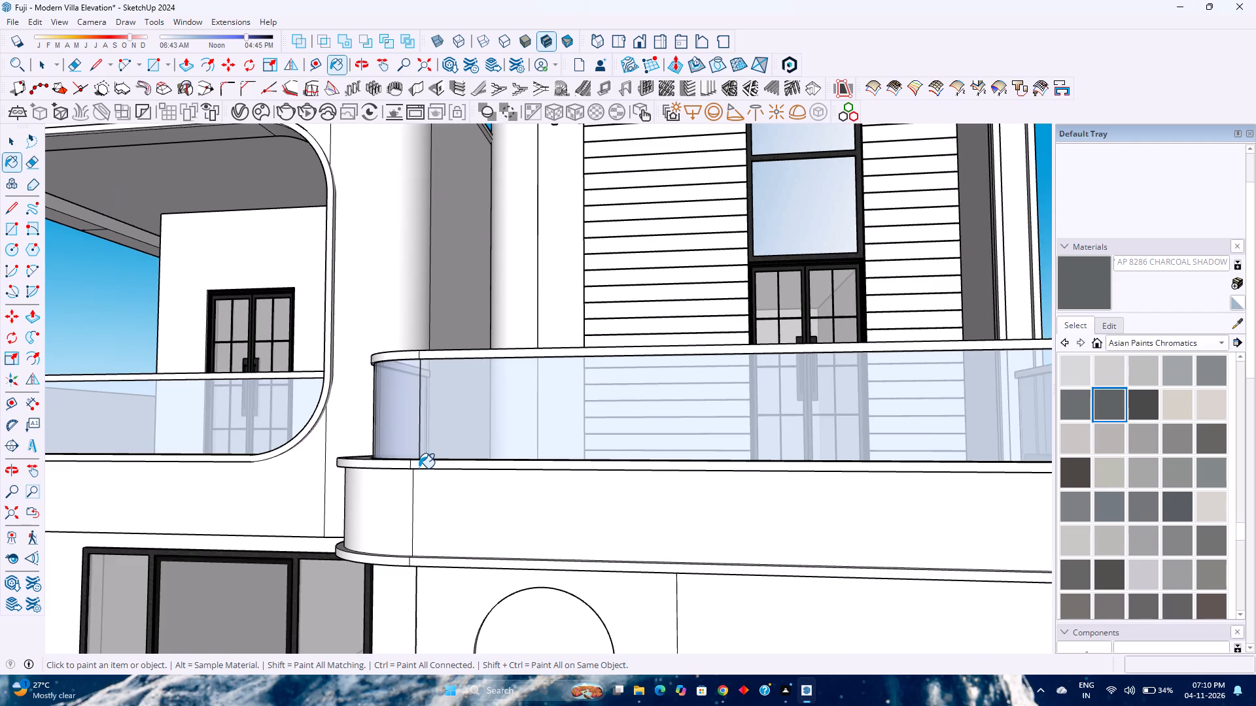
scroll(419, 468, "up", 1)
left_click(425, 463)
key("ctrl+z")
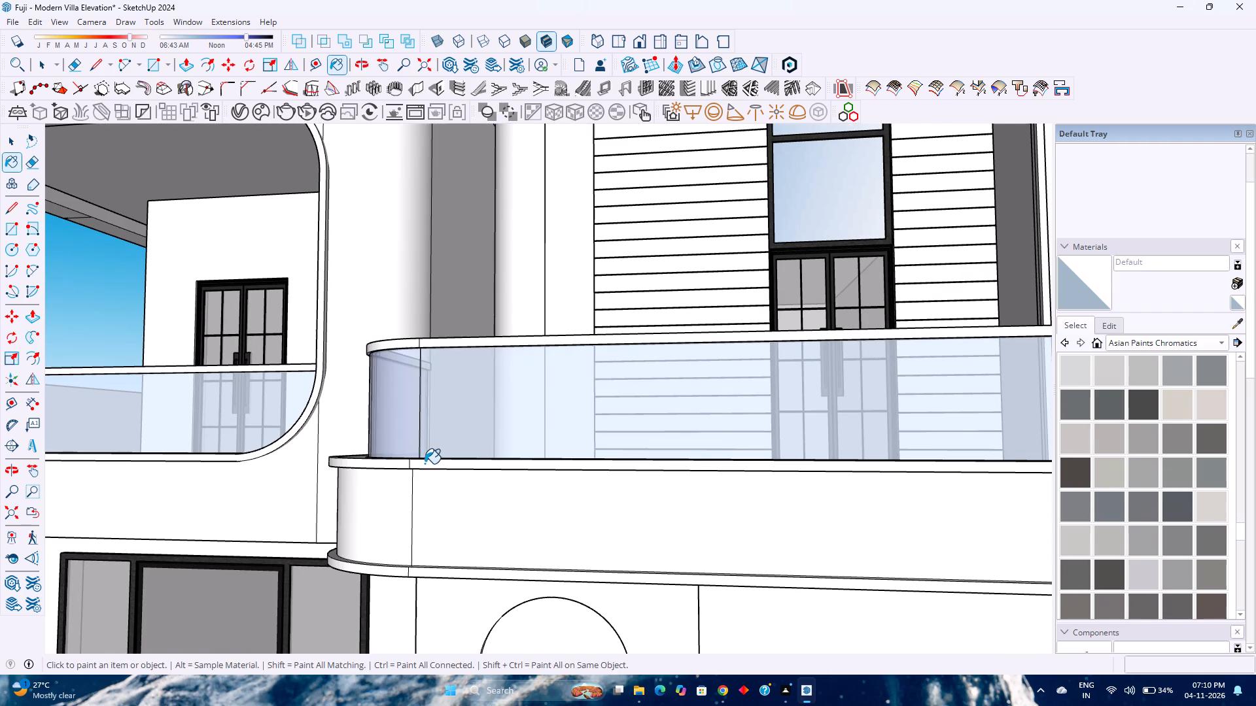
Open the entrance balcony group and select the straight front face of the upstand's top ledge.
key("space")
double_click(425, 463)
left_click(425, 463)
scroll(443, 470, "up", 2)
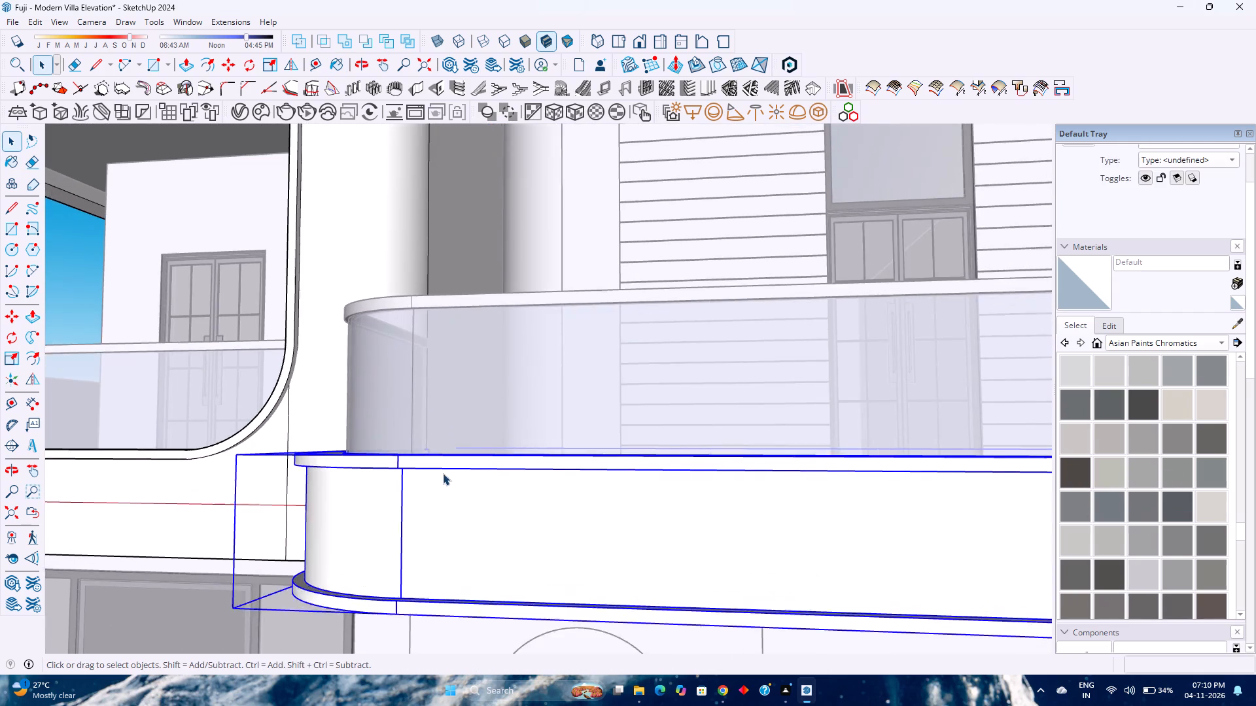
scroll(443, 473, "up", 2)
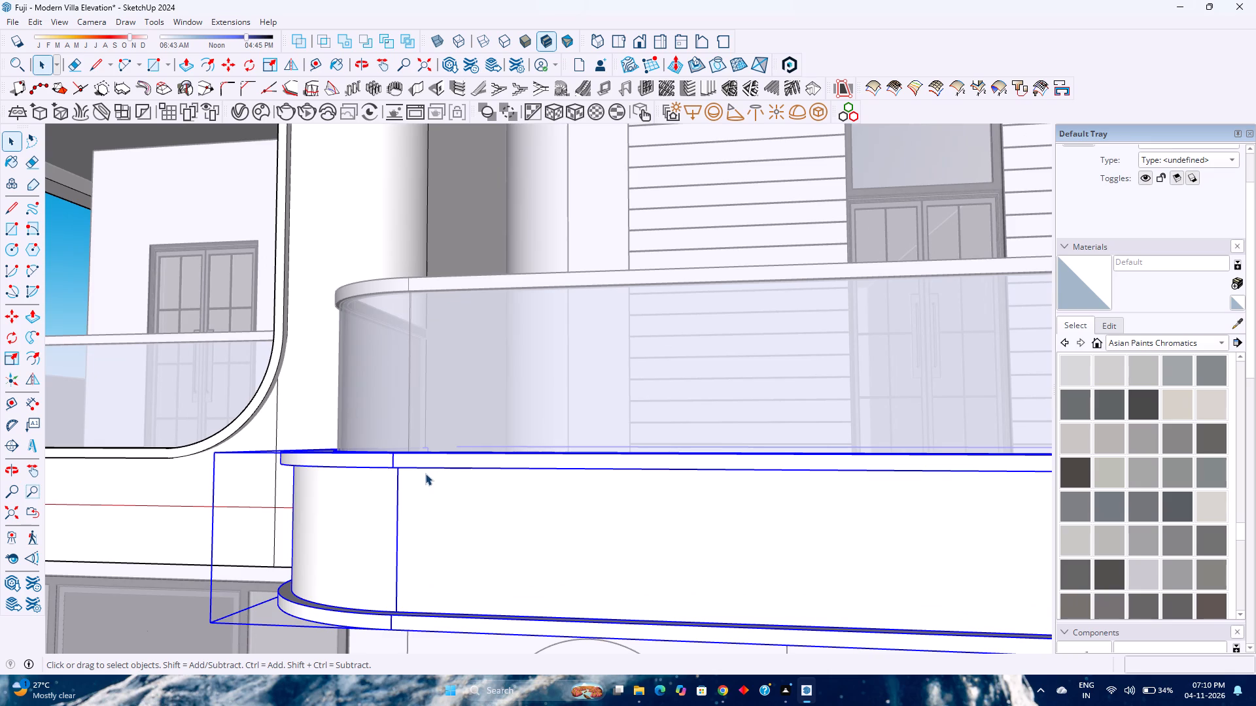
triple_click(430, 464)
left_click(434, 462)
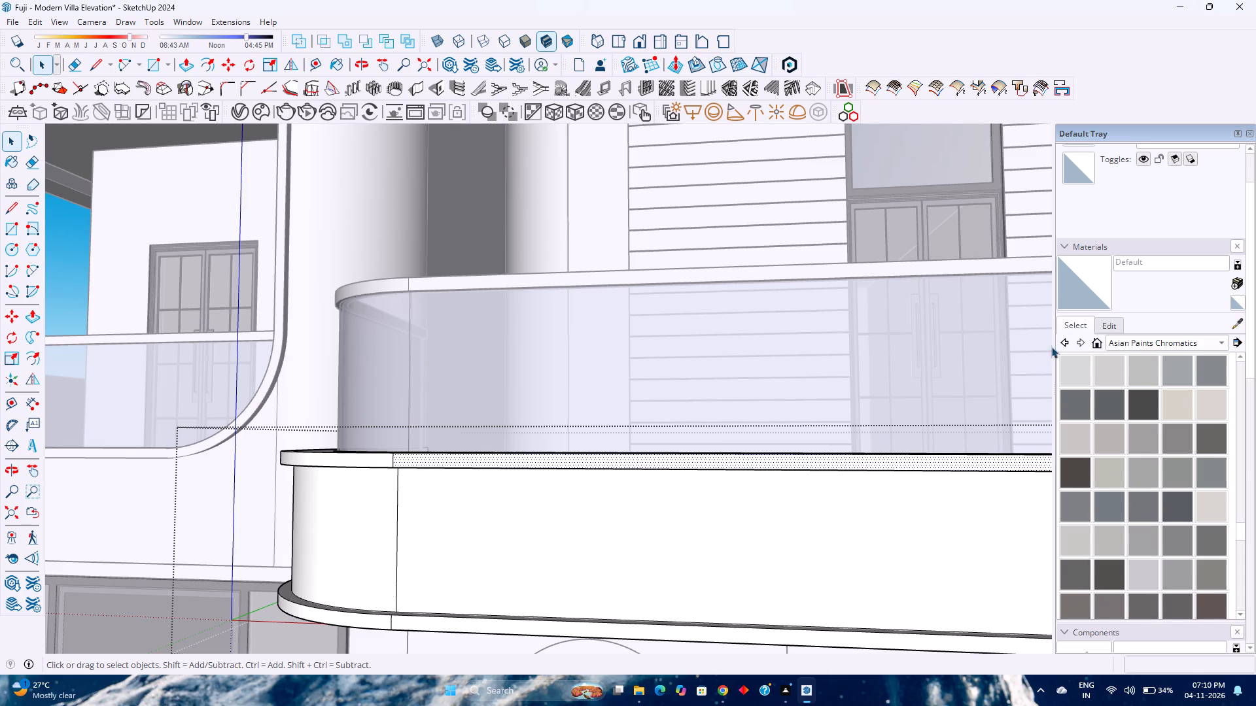
Switch the material library to the Wood collection.
left_click(1135, 344)
left_click(1079, 641)
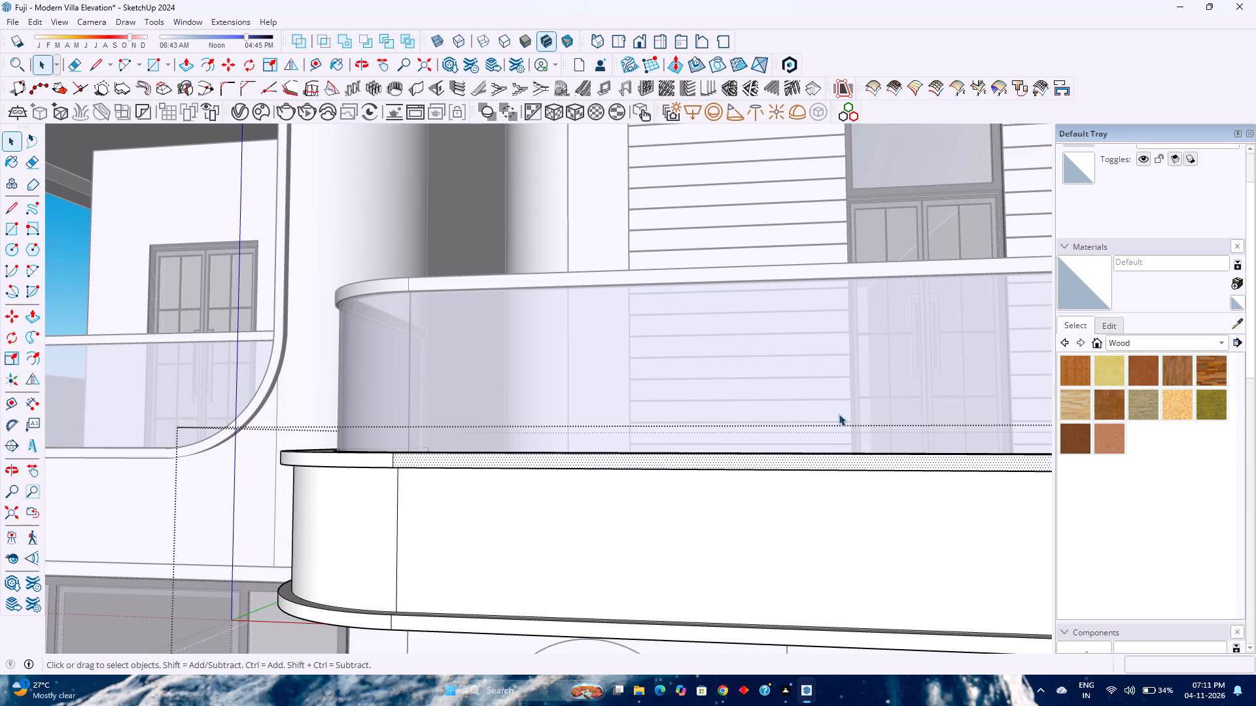
Examine the whole villa front and the first-floor side balcony, leaving the open entrance balcony group.
scroll(839, 414, "down", 4)
scroll(606, 387, "down", 11)
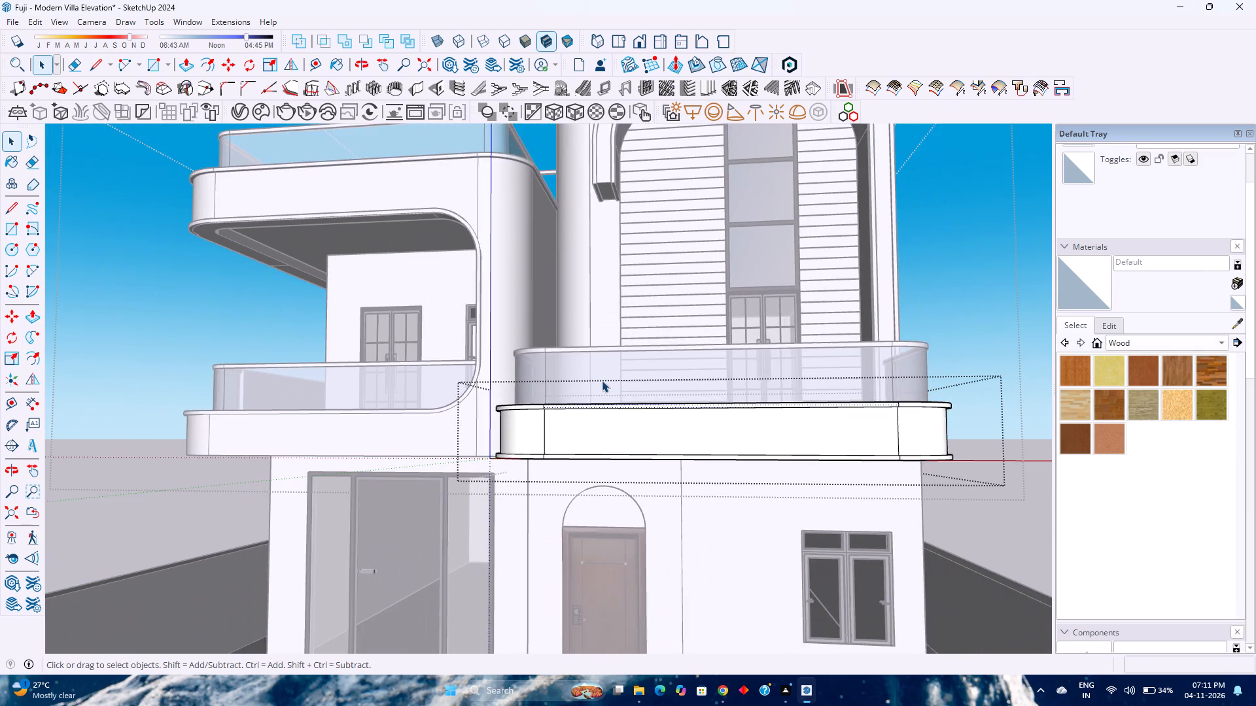
scroll(602, 380, "down", 6)
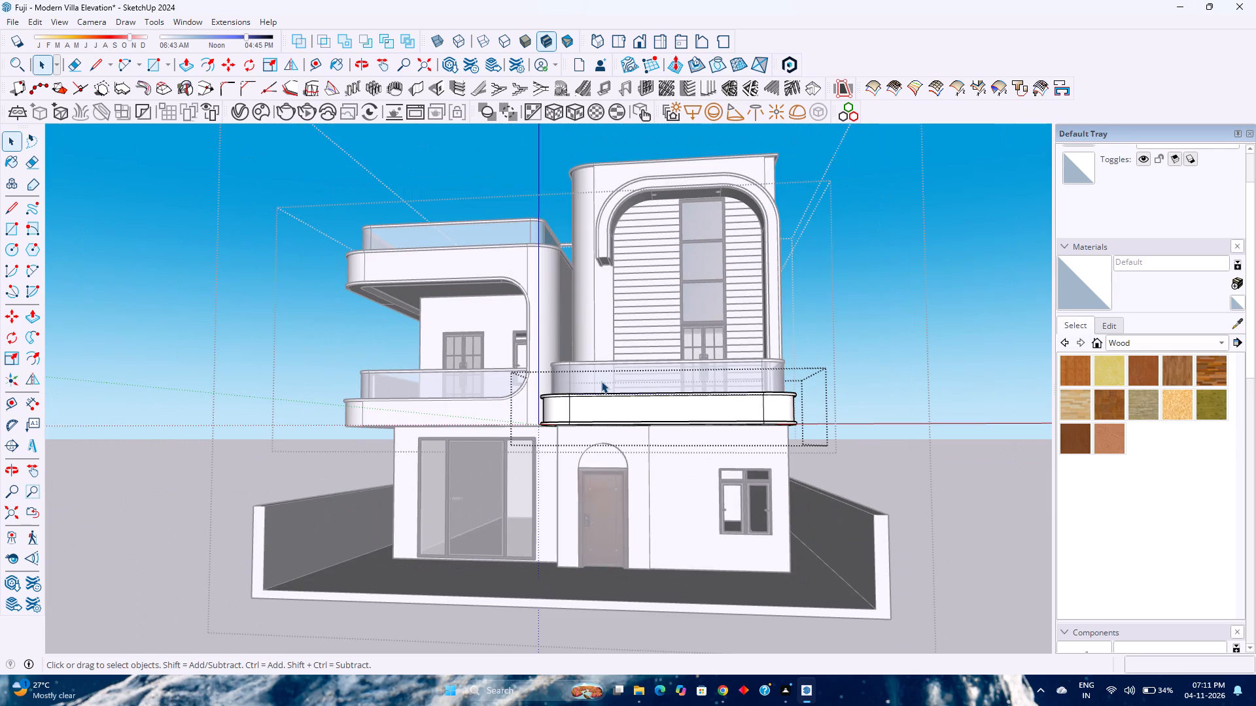
scroll(602, 384, "down", 4)
scroll(631, 422, "up", 2)
scroll(631, 422, "down", 2)
scroll(631, 422, "up", 1)
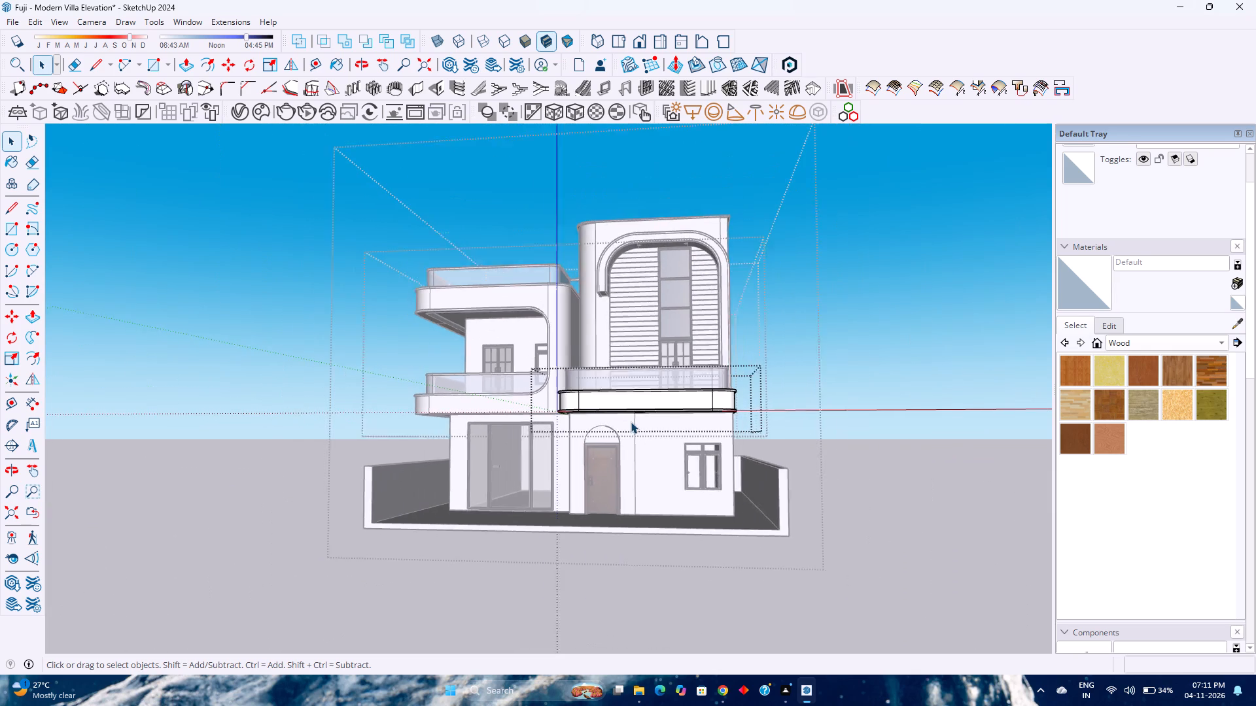
middle_click_drag(631, 422, 663, 419)
middle_click(663, 419)
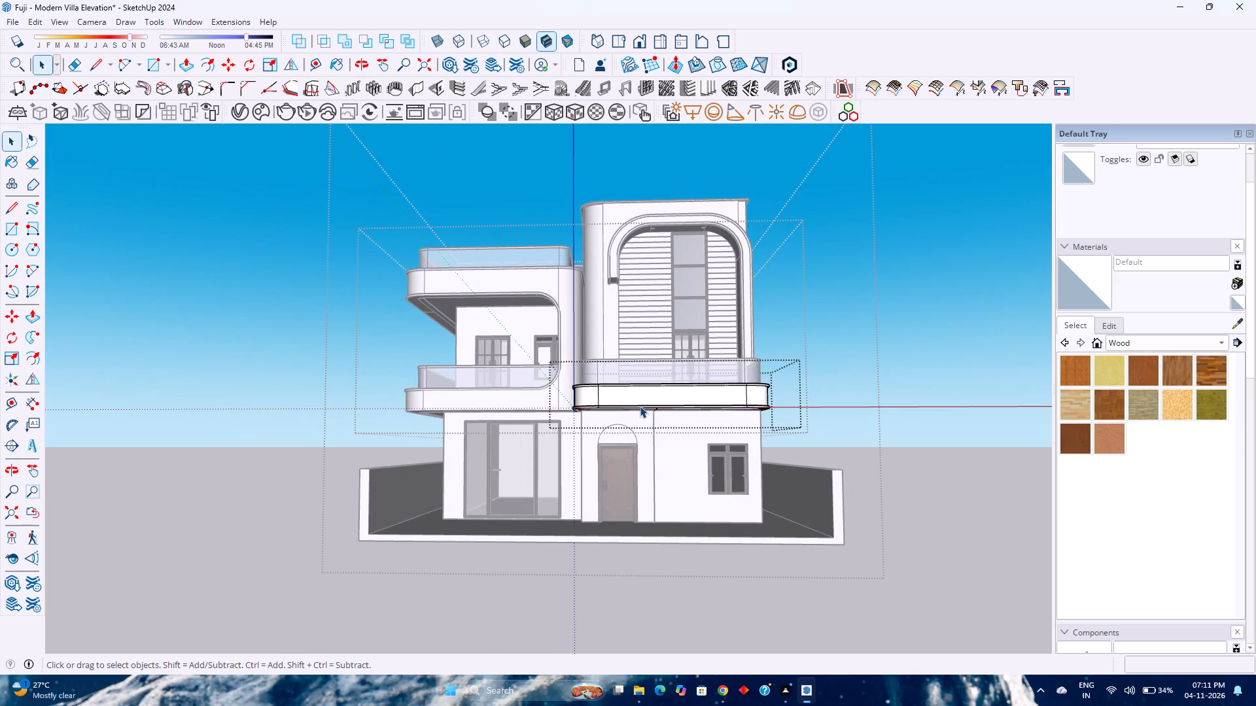
scroll(641, 380, "down", 1)
middle_click_drag(639, 384, 644, 414)
middle_click(644, 414)
scroll(469, 336, "up", 6)
scroll(485, 356, "down", 2)
scroll(485, 356, "up", 4)
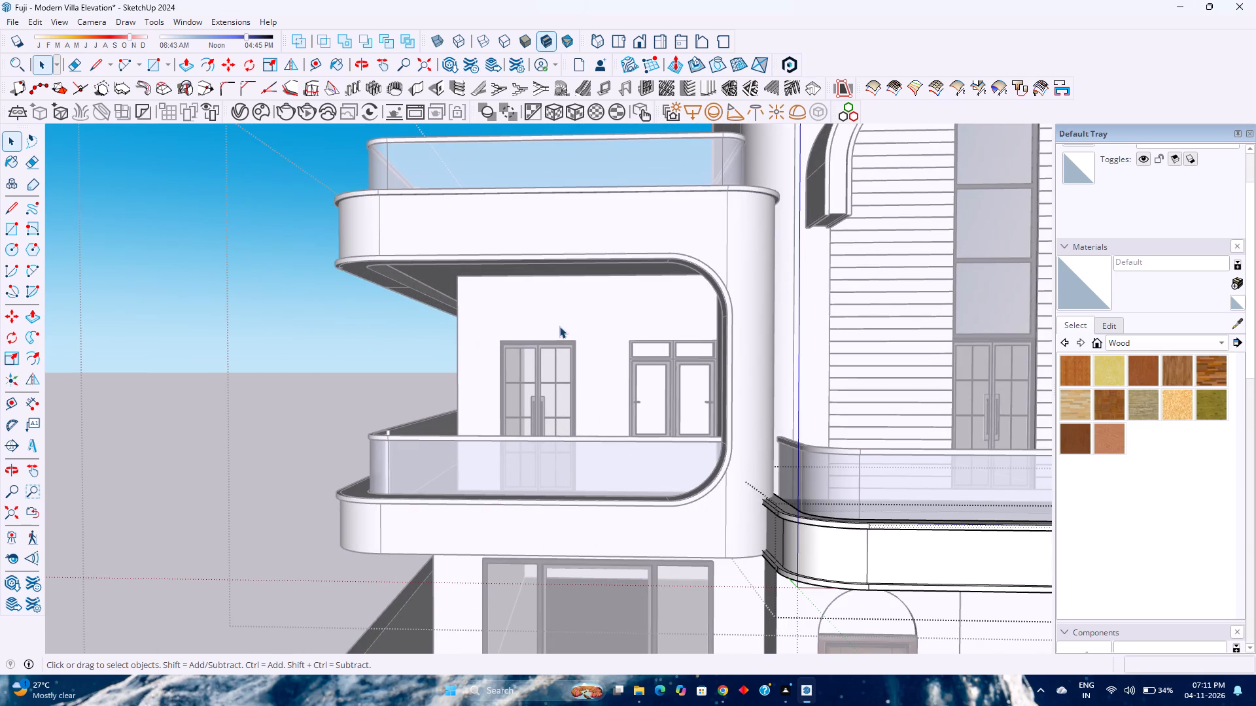
scroll(562, 327, "down", 5)
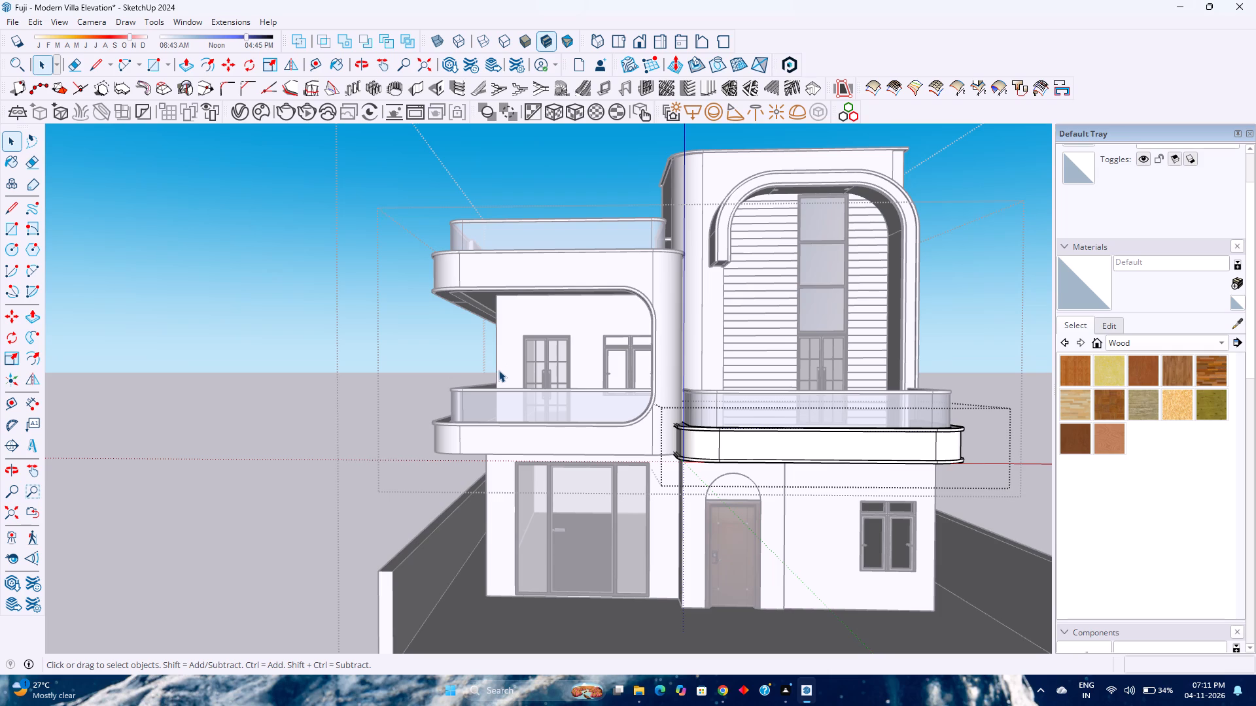
key("Escape")
scroll(534, 335, "up", 3)
key("Escape")
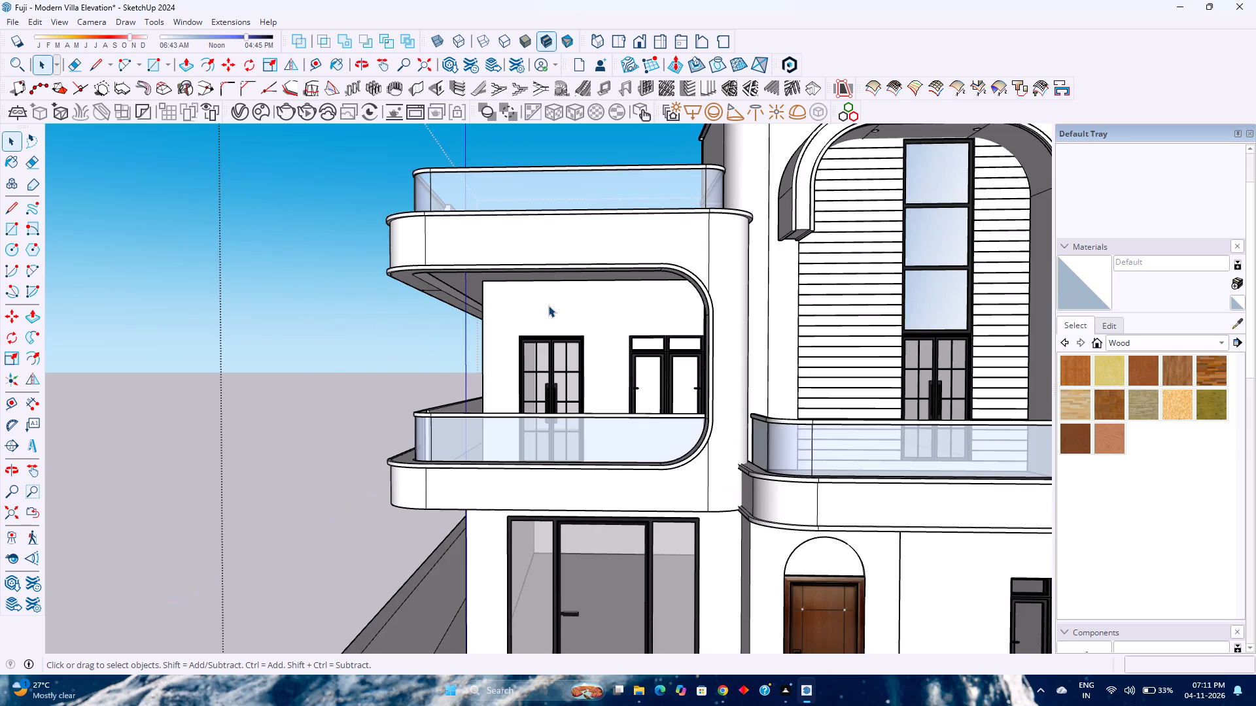
Copy the front wall face behind the first-floor side balcony about 24' 11" along the red axis, clear of the building.
left_click(548, 305)
left_click(548, 305)
left_click(548, 305)
scroll(544, 307, "up", 2)
left_click(544, 308)
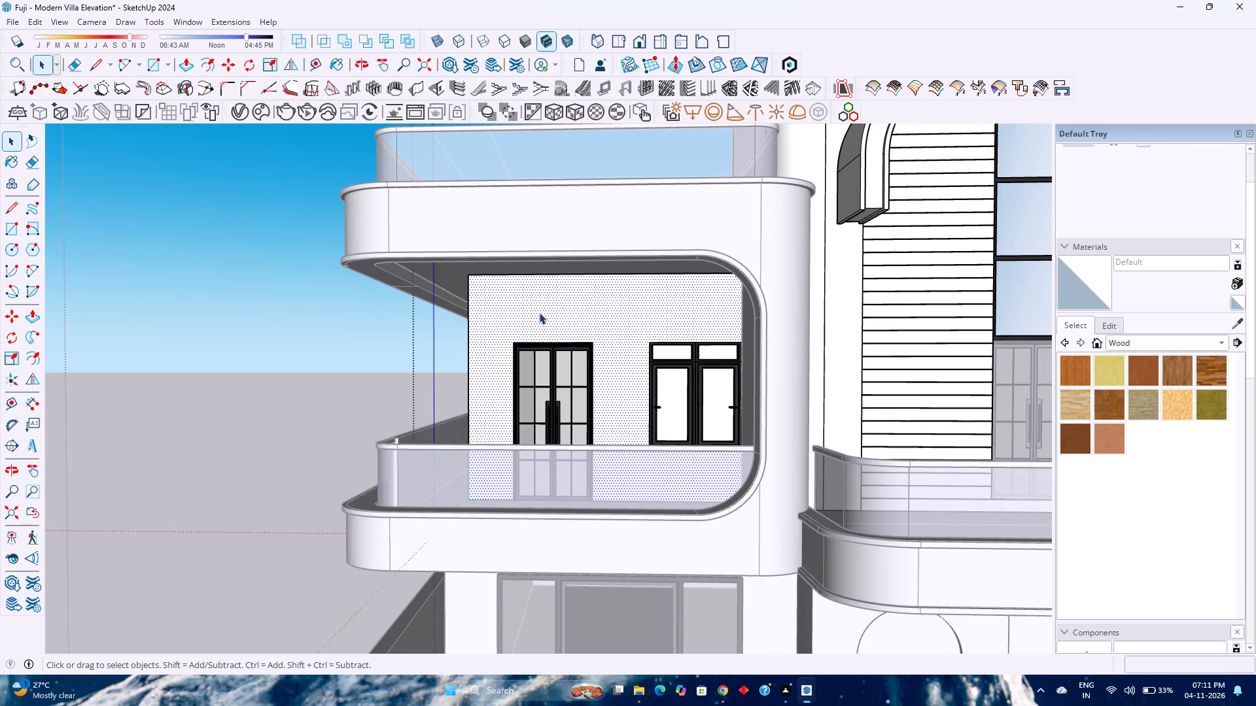
middle_click_drag(528, 322, 628, 333)
middle_click_drag(633, 333, 640, 333)
middle_click(644, 333)
scroll(638, 337, "down", 2)
key("m")
middle_click_drag(641, 353, 623, 320)
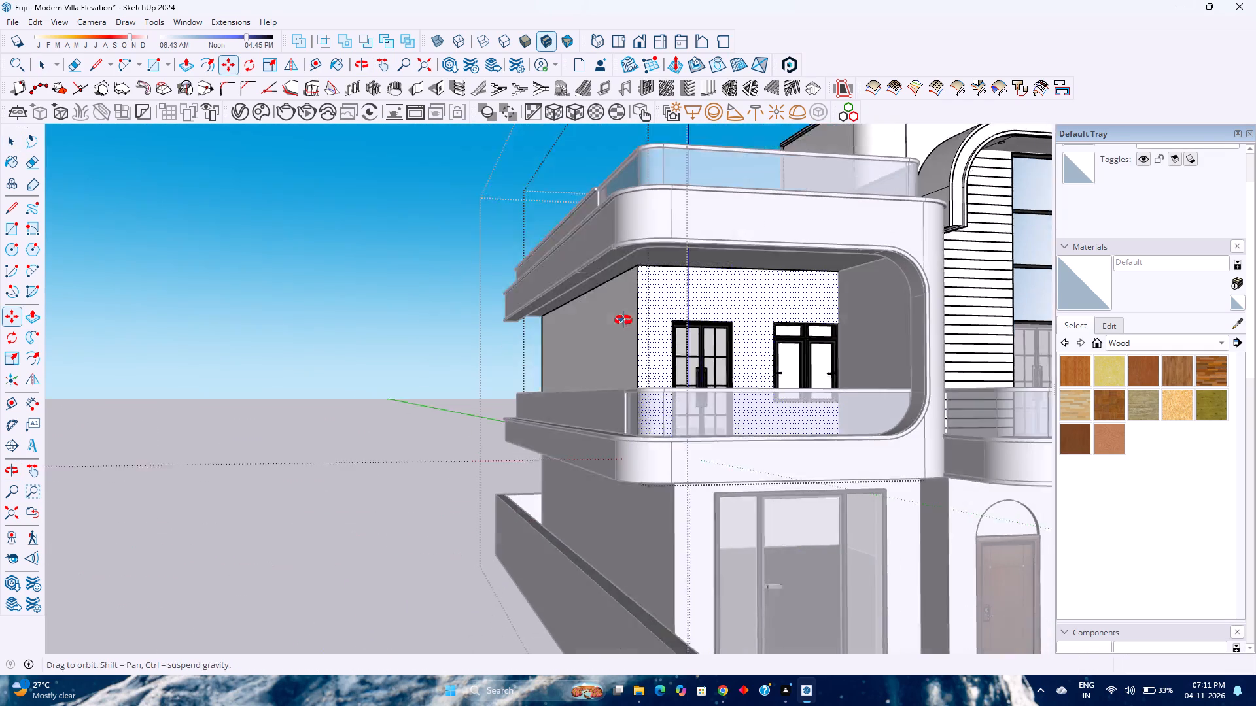
middle_click_drag(623, 320, 622, 316)
middle_click(622, 316)
left_click(627, 237)
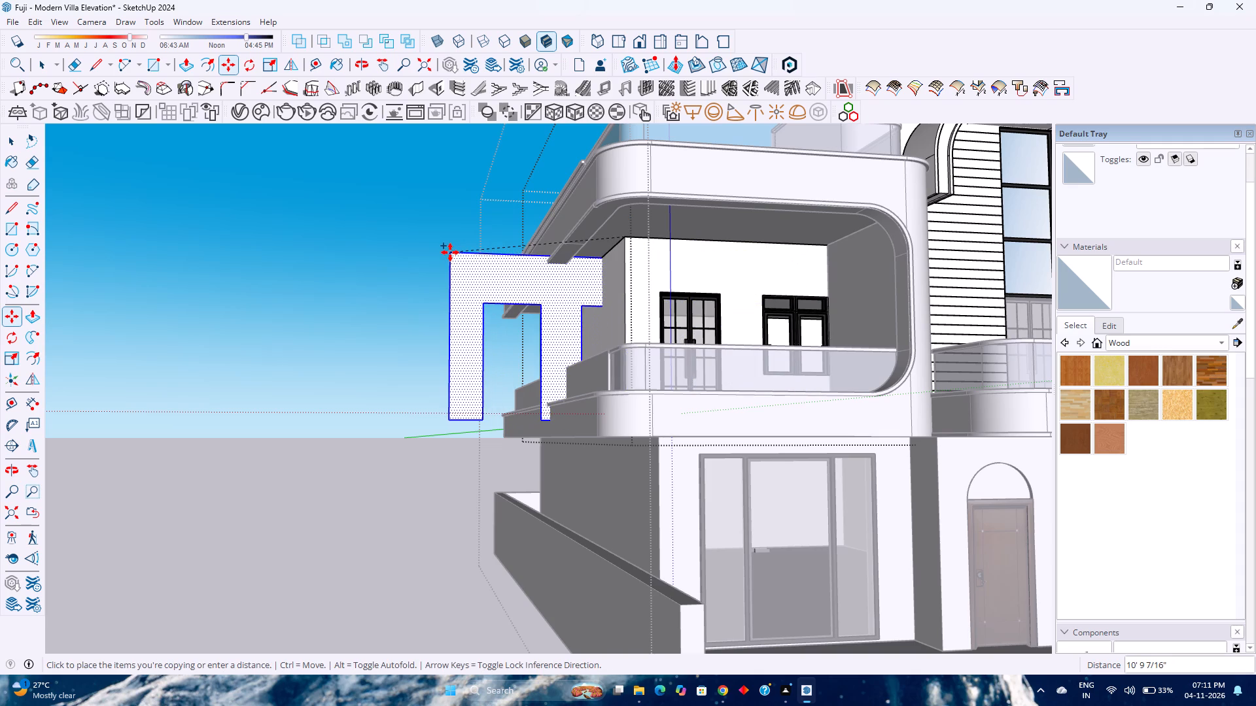
key("Right")
left_click(228, 290)
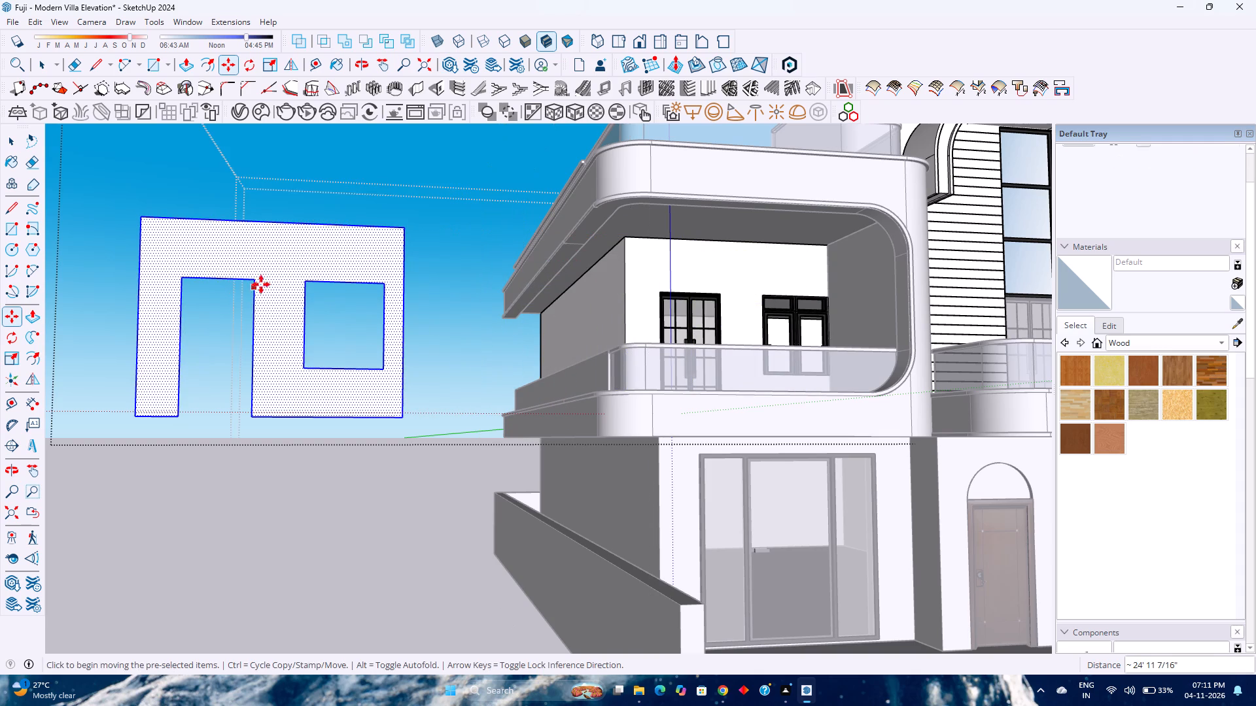
Make the copied wall face a group and open it for editing.
key("space")
right_click(273, 277)
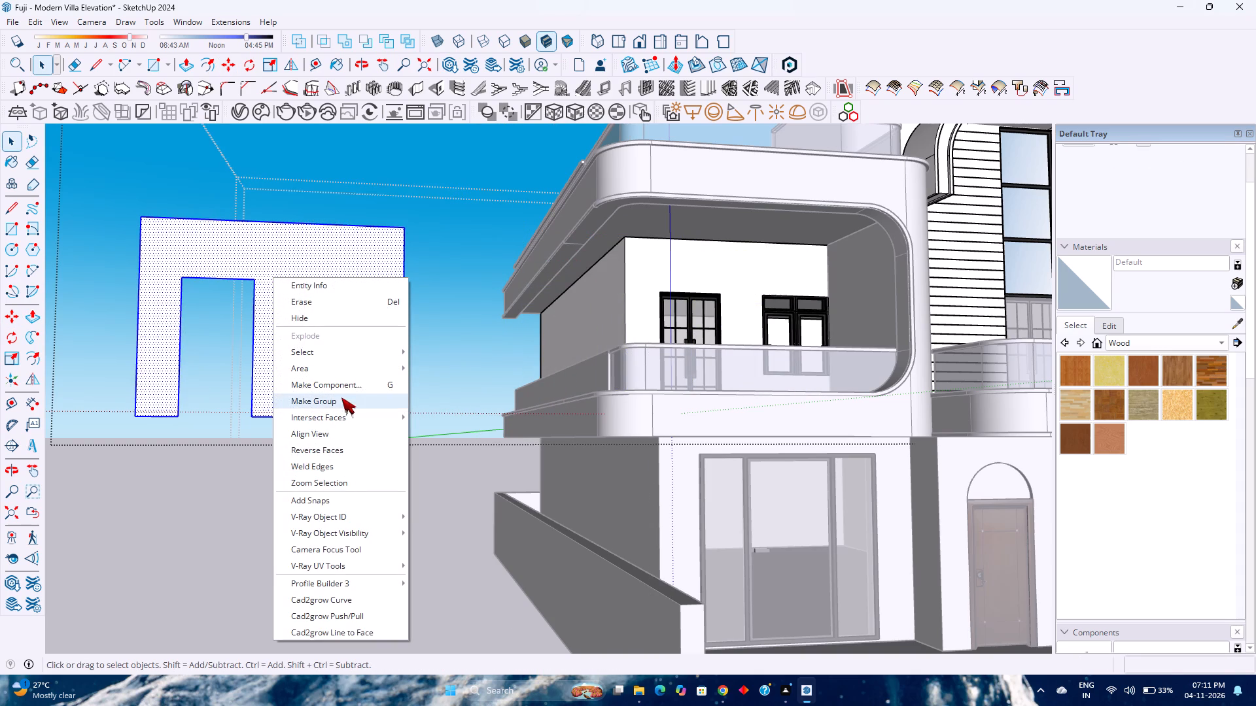
left_click(341, 397)
double_click(284, 259)
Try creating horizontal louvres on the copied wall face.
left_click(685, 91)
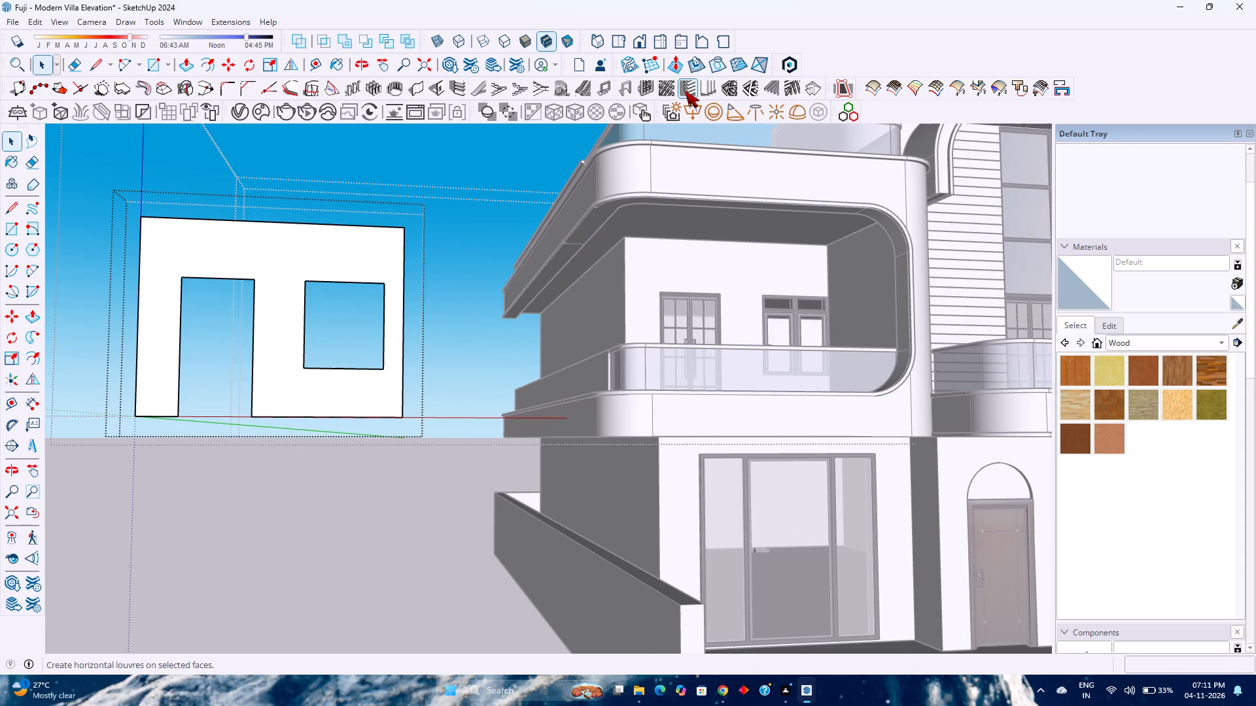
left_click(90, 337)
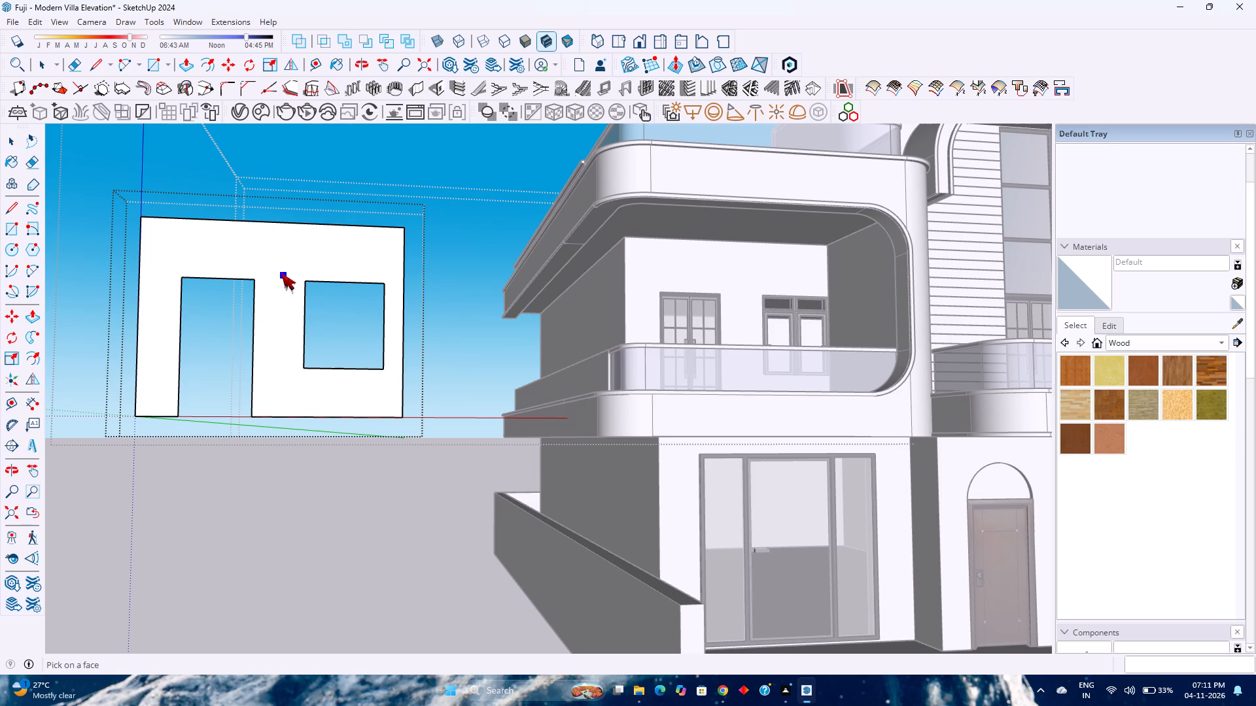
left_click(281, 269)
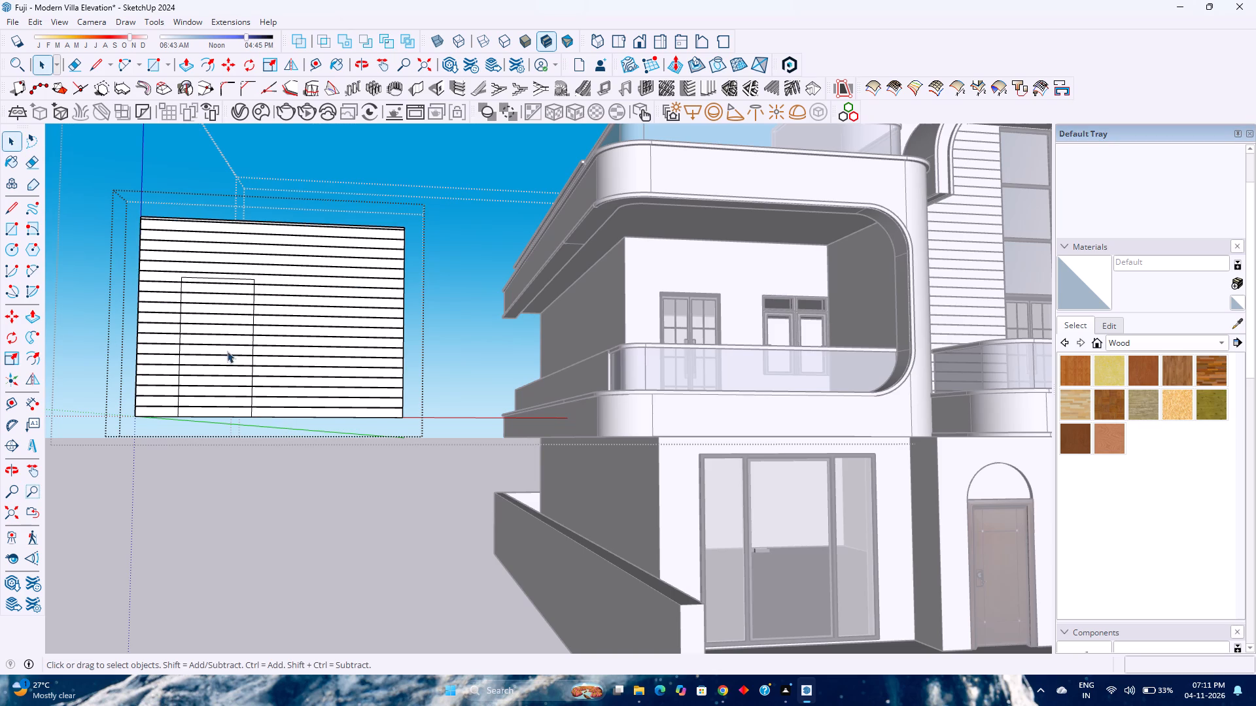
Examine the louvred wall panel from several sides, checking how the slats run across the door and window openings.
key("space")
scroll(224, 353, "up", 2)
middle_click_drag(224, 352, 272, 375)
middle_click_drag(272, 375, 421, 414)
middle_click_drag(425, 415, 440, 419)
middle_click(440, 419)
middle_click(440, 419)
scroll(445, 412, "down", 2)
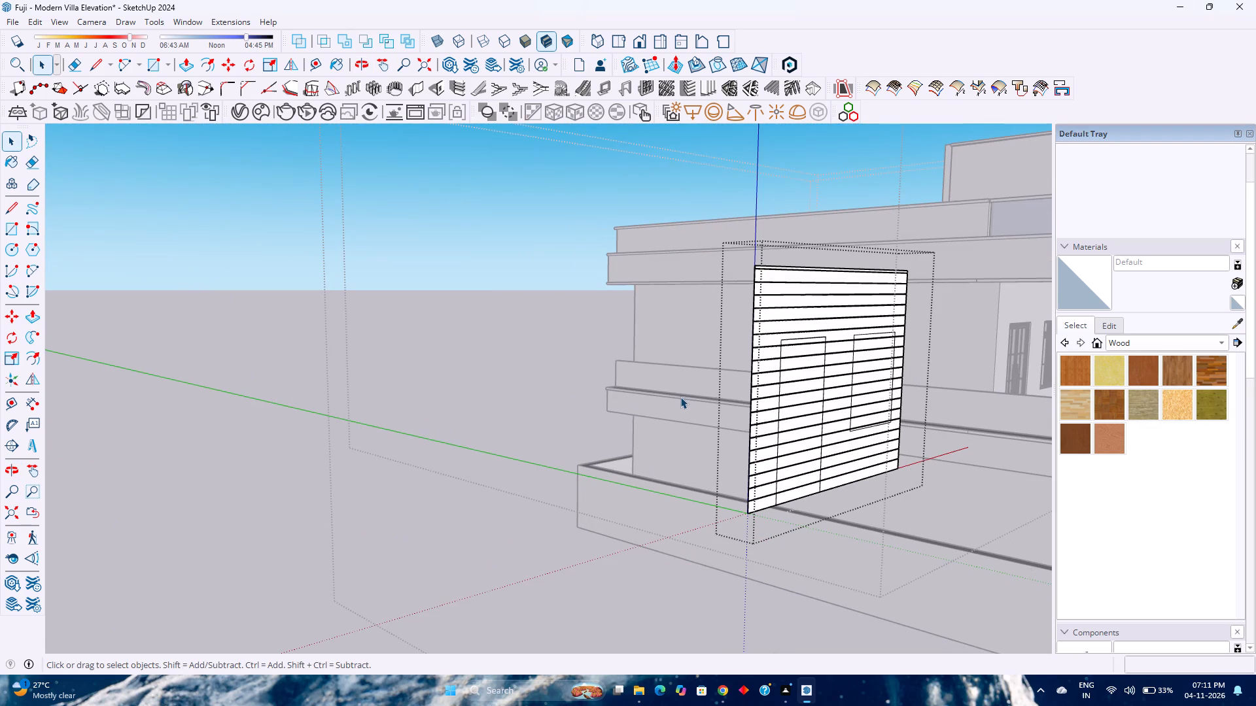
middle_click_drag(680, 397, 562, 403, "shift")
middle_click_drag(554, 405, 526, 407, "shift")
middle_click(526, 407, "shift")
scroll(560, 409, "up", 6)
middle_click_drag(580, 418, 511, 418)
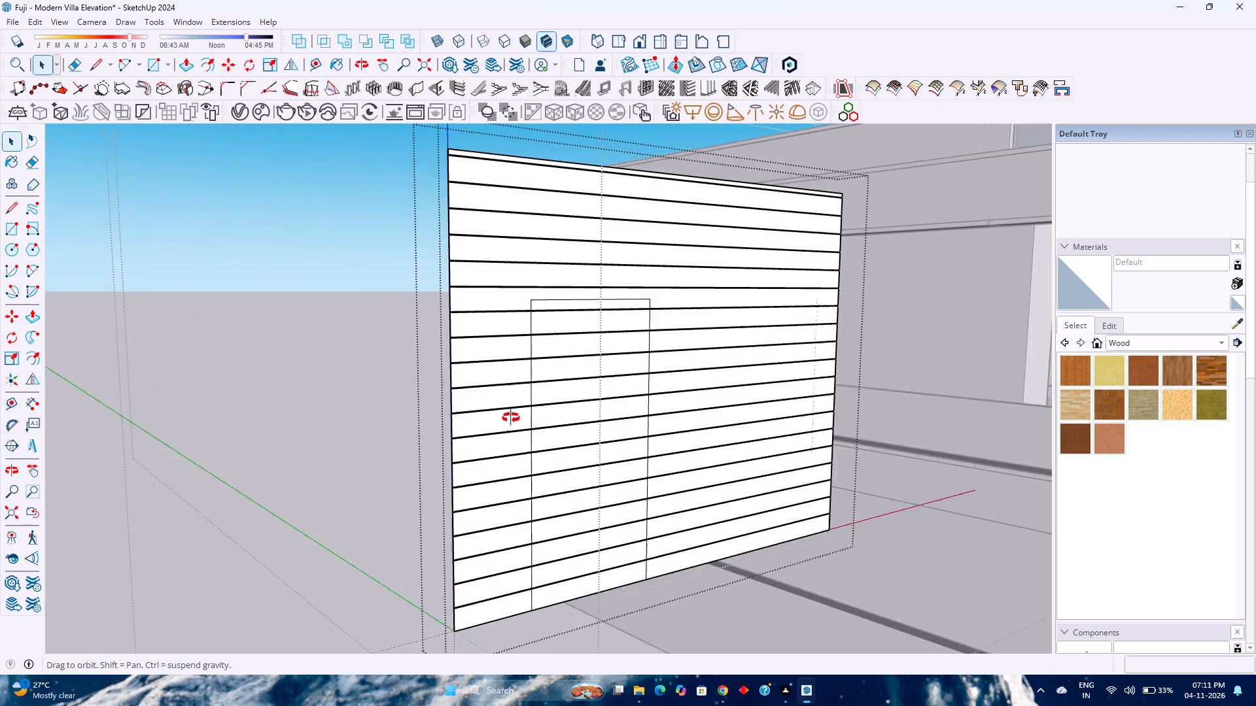
middle_click_drag(511, 418, 449, 420)
middle_click(449, 420)
middle_click(447, 420)
middle_click(447, 420)
middle_click_drag(678, 357, 489, 377, "shift")
middle_click(488, 377, "shift")
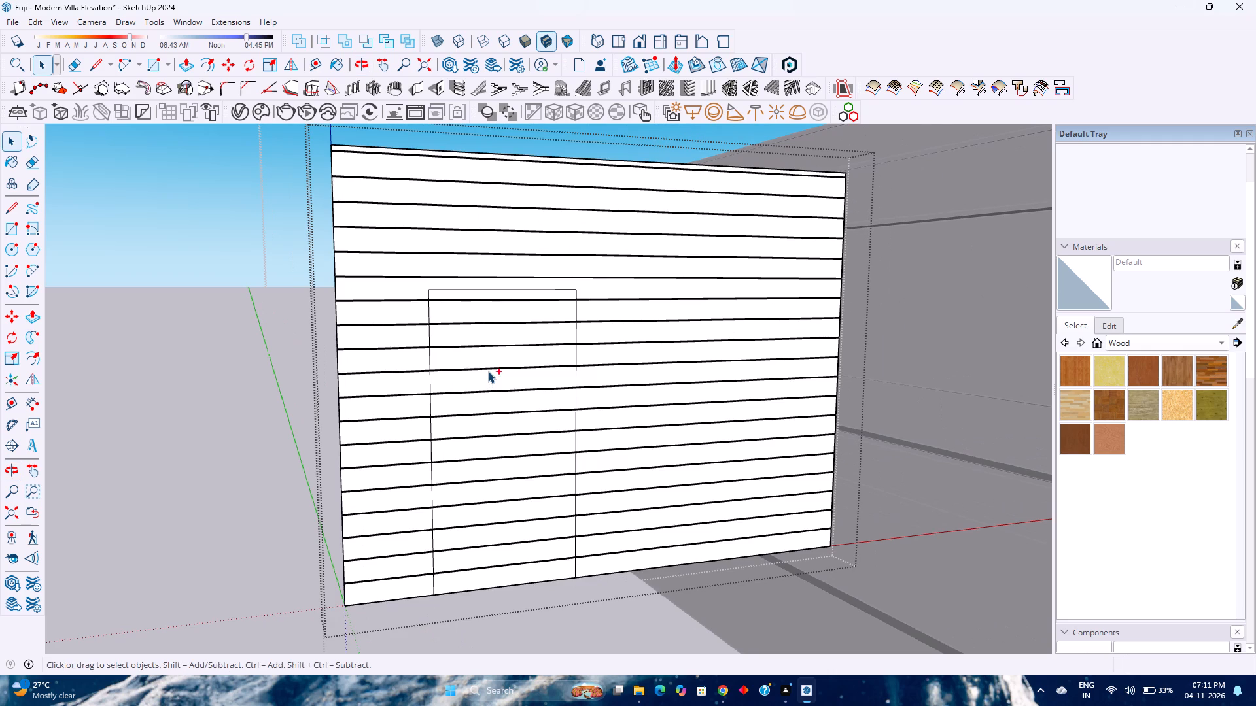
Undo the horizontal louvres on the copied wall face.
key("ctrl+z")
Copy the top edge of the wall face 6 inches straight down to mark the first cladding board.
scroll(489, 364, "down", 3)
left_click(604, 530)
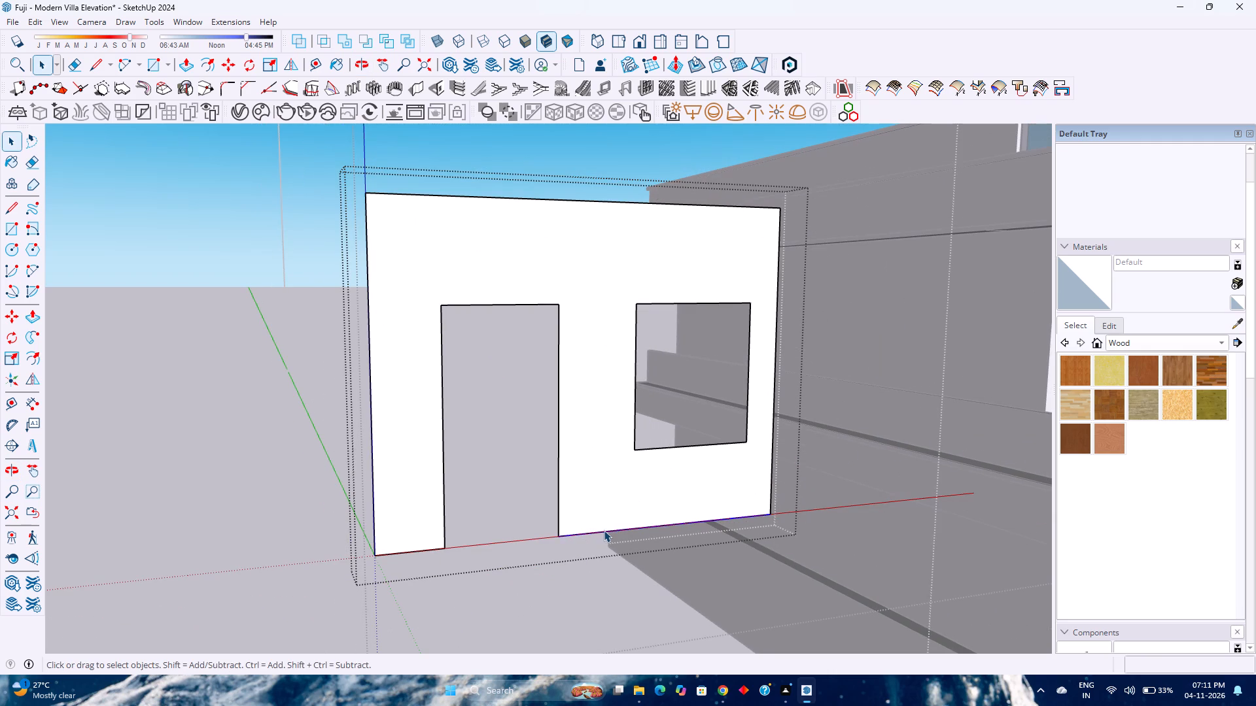
left_click(430, 550, "ctrl")
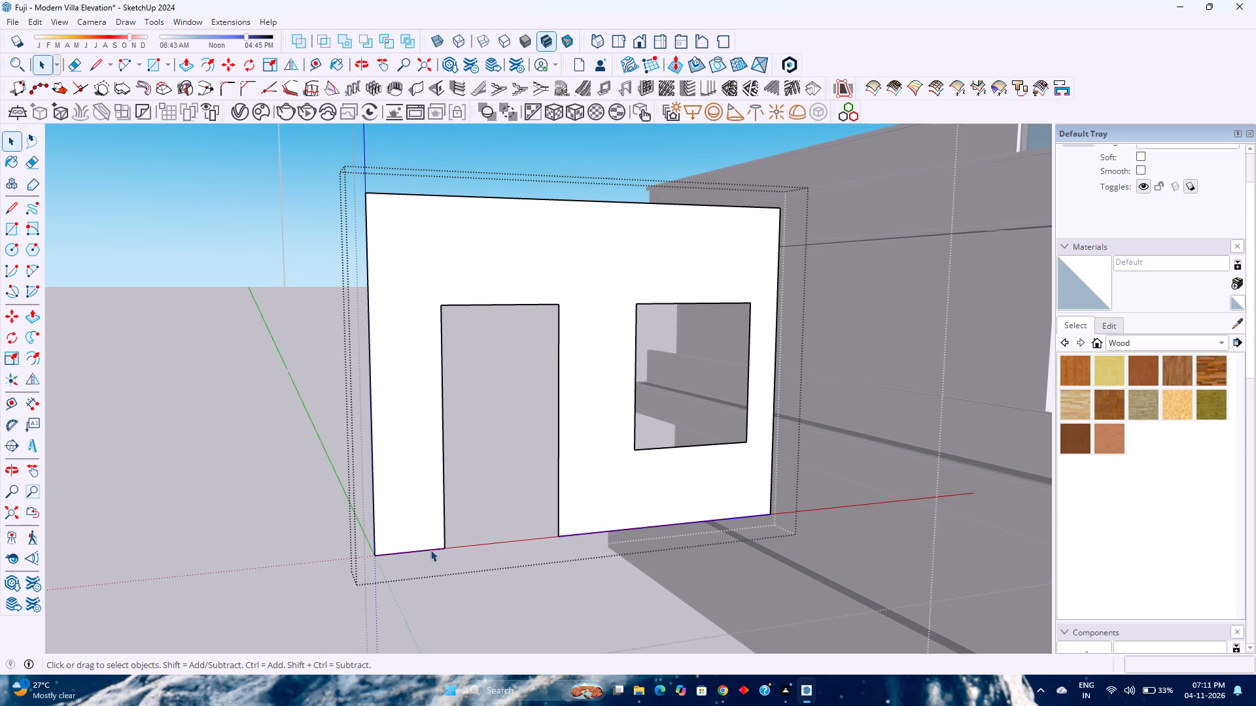
left_click(559, 201)
key("m")
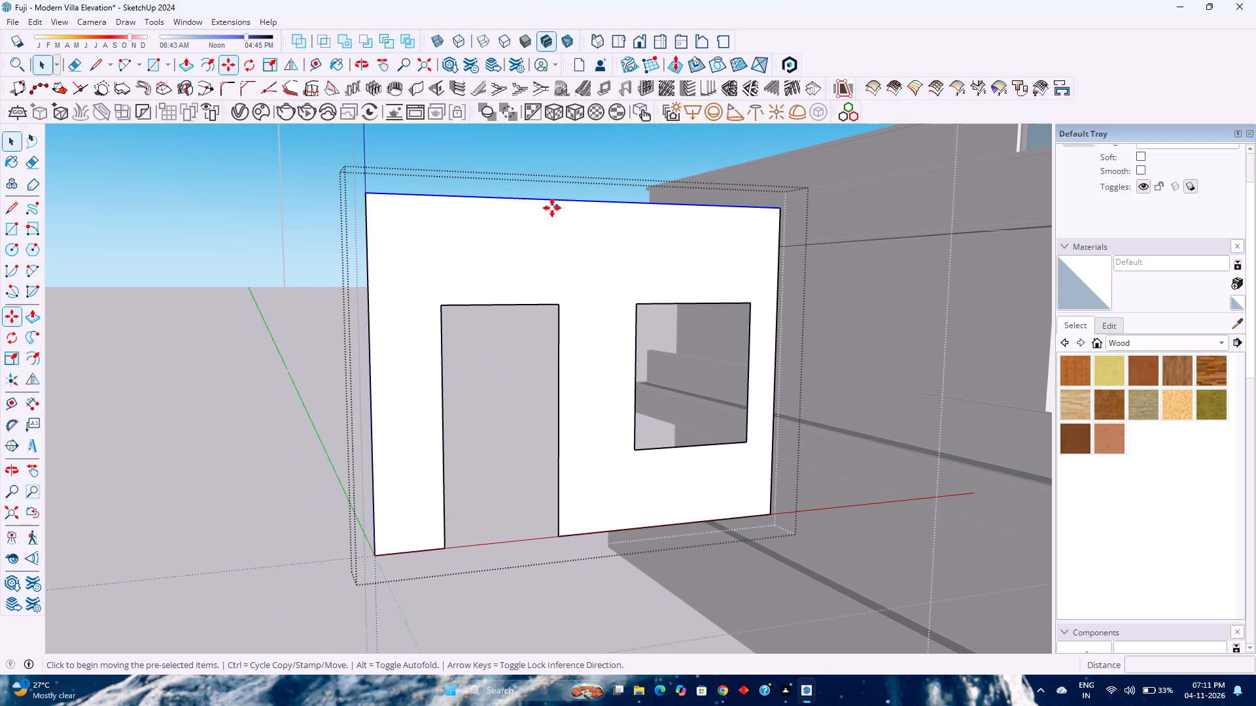
left_click(372, 193)
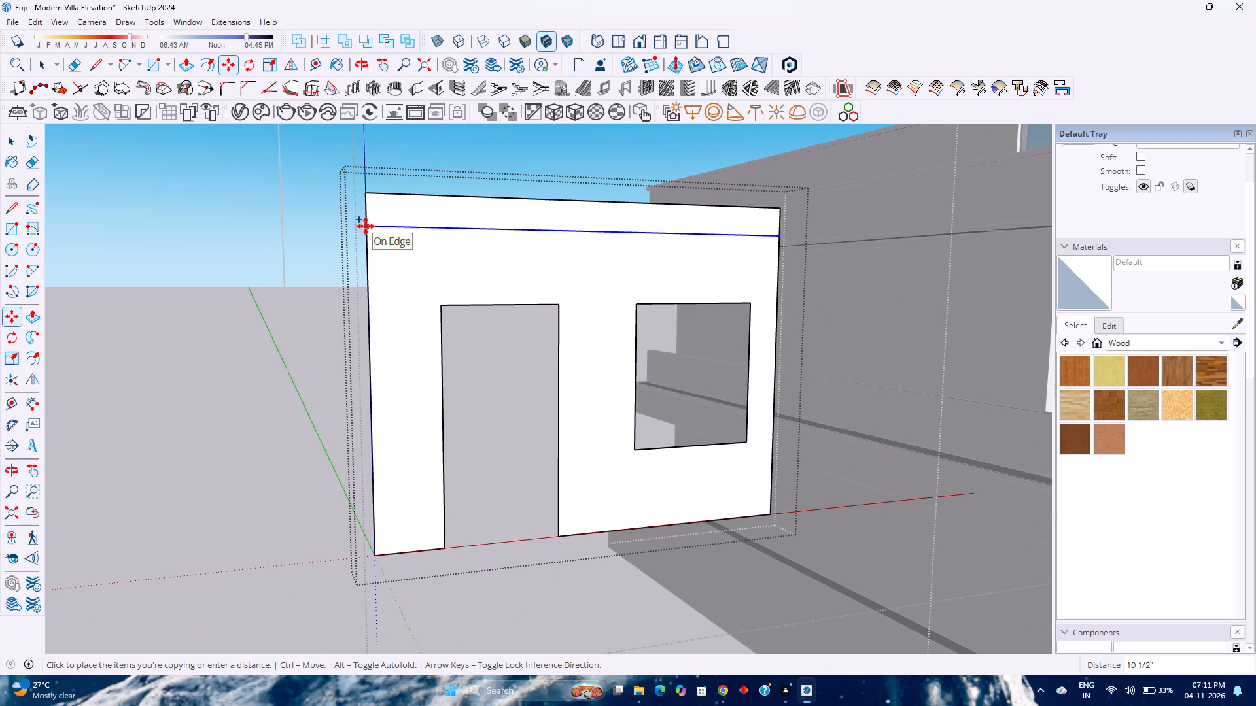
key("Up")
key("6")
key("Return")
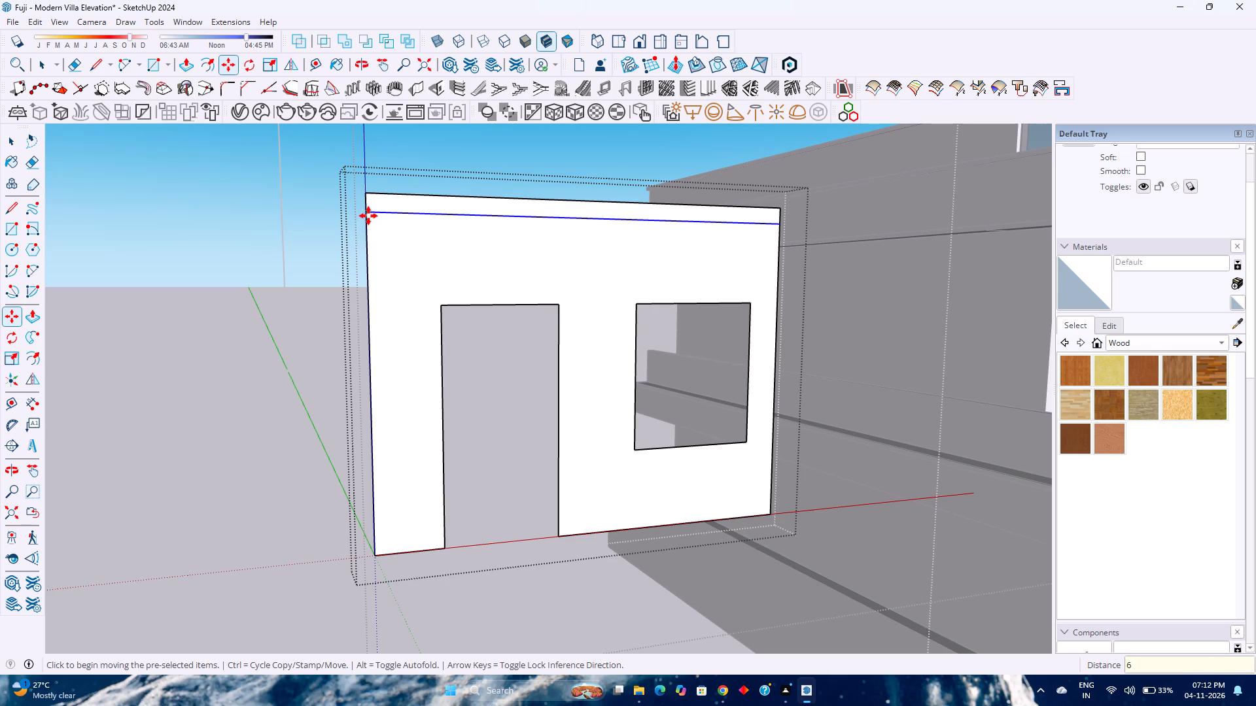
Copy the new horizontal line another 0.25 inch straight down to mark the thin groove below the first board.
left_click(368, 216)
key("Up")
type("0.25")
key("Return")
key("space")
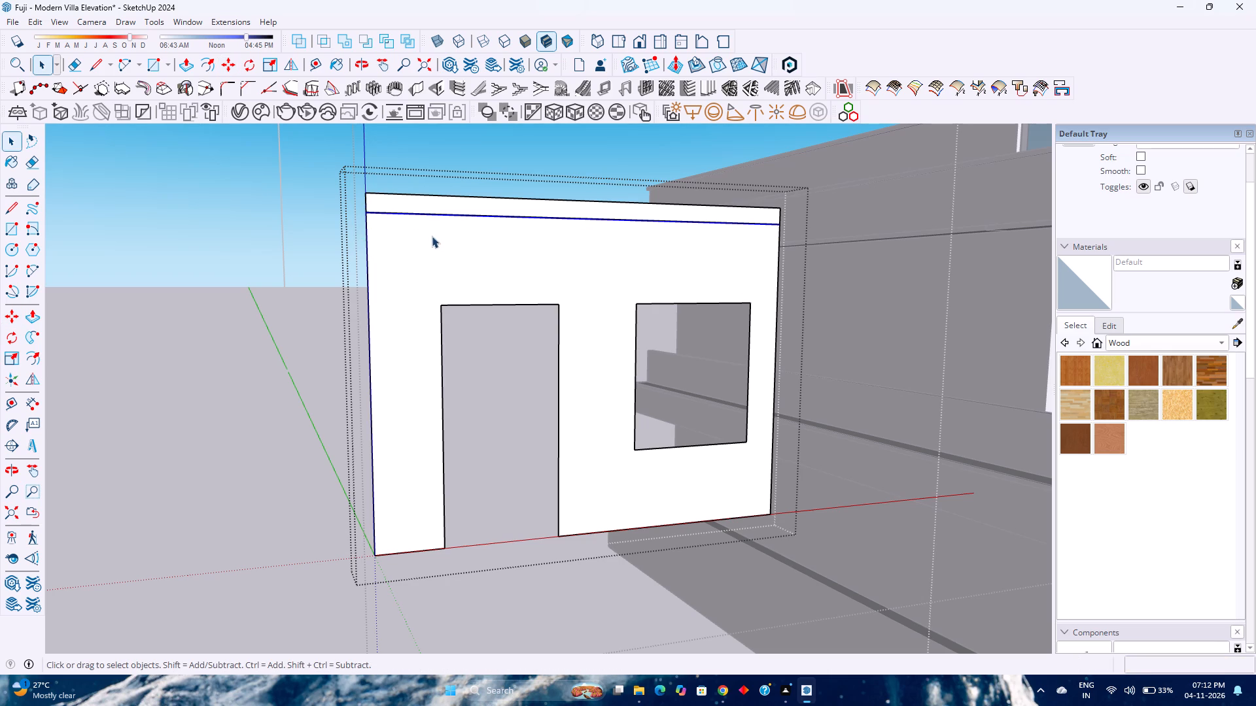
scroll(431, 235, "up", 1)
scroll(463, 410, "up", 3)
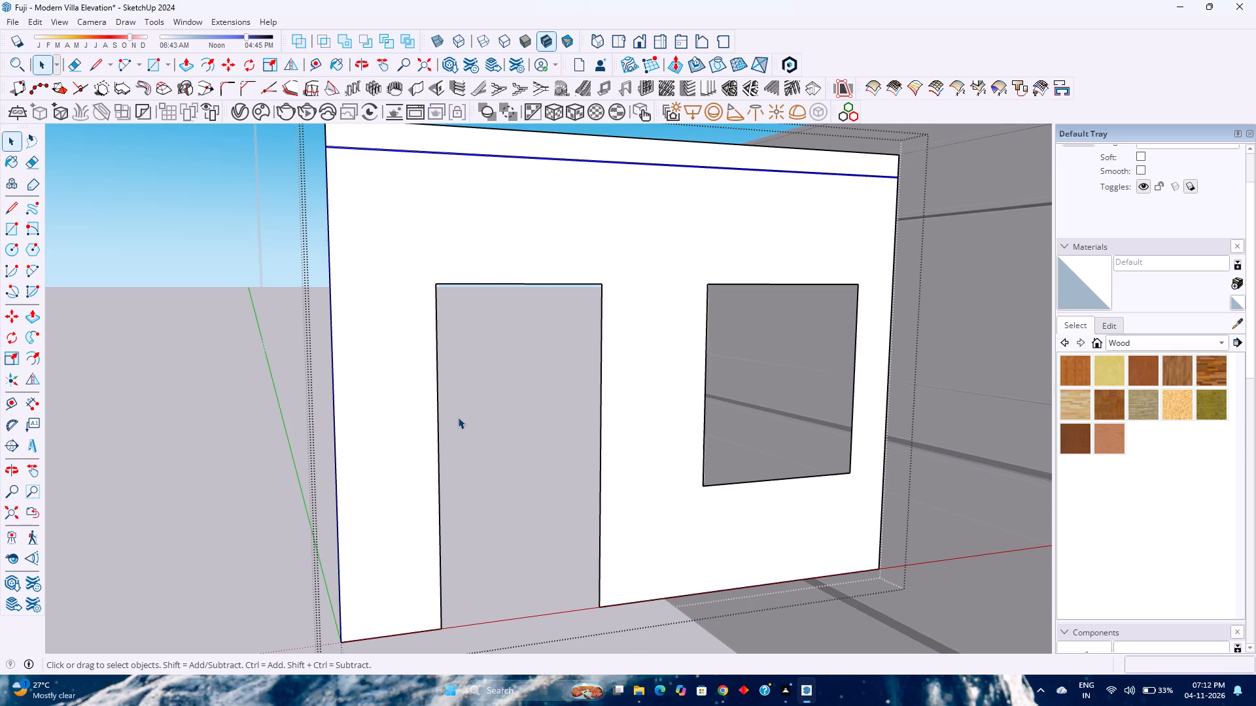
Switch to Chrome and open the "AI render prompt writing" conversation in ChatGPT.
left_click(720, 699)
scroll(656, 378, "up", 9)
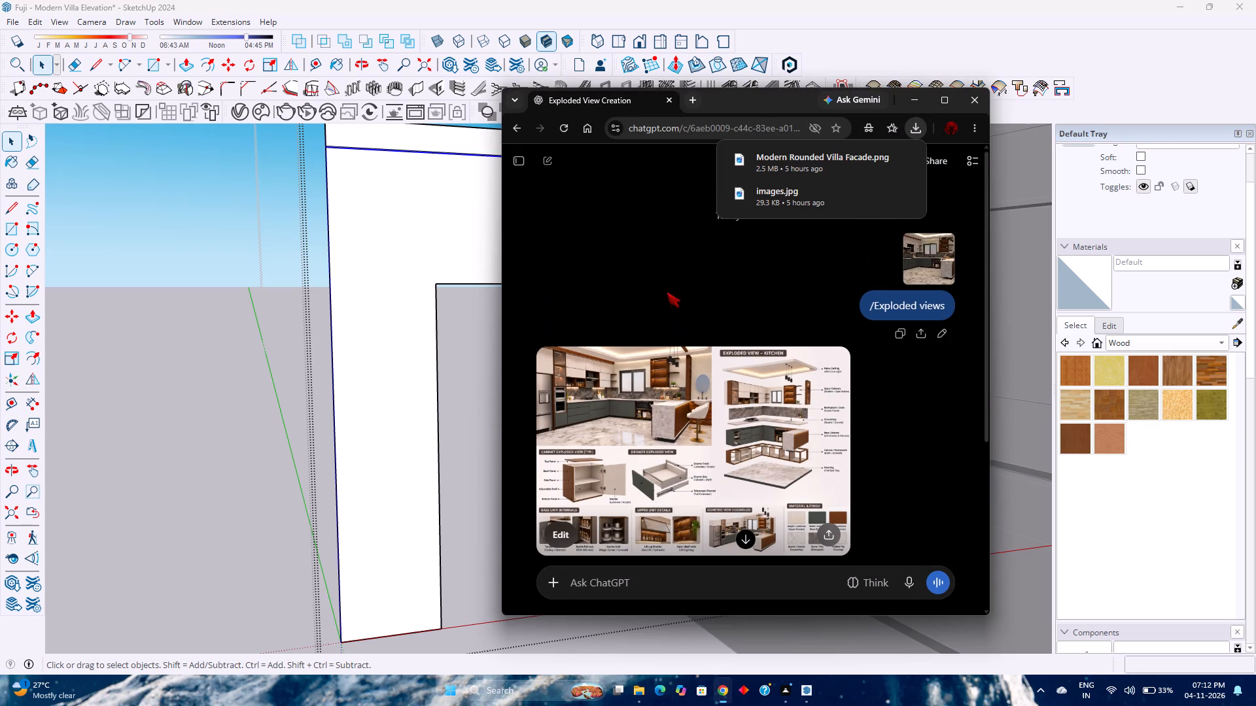
left_click(814, 273)
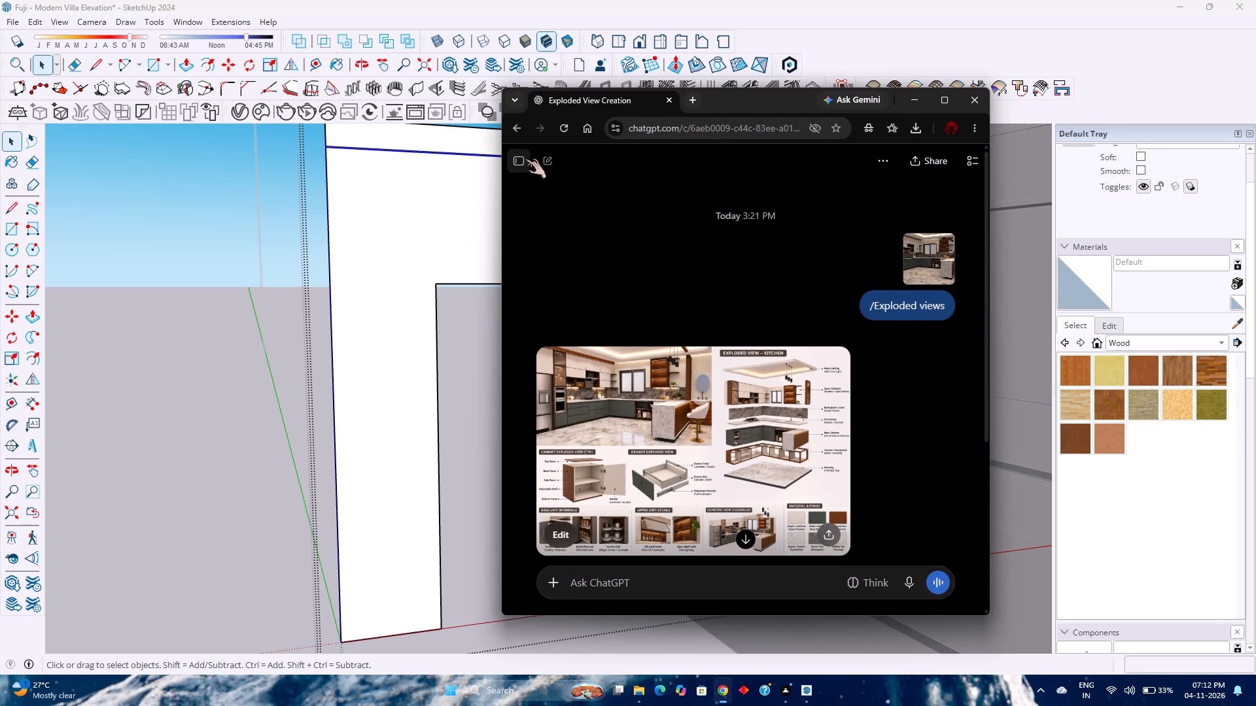
left_click(513, 165)
left_click(559, 429)
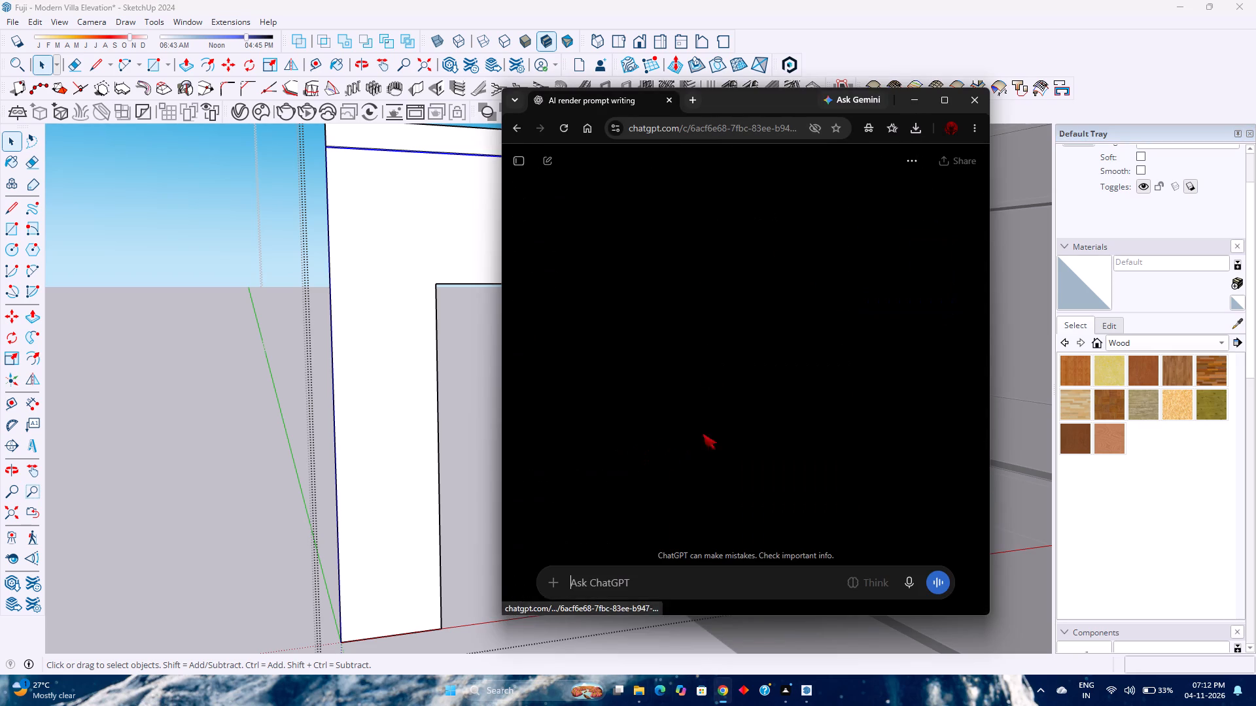
Look through the conversation's villa concepts and renders, enlarging the uploaded image of the curved charcoal-balcony villa.
scroll(712, 403, "up", 8)
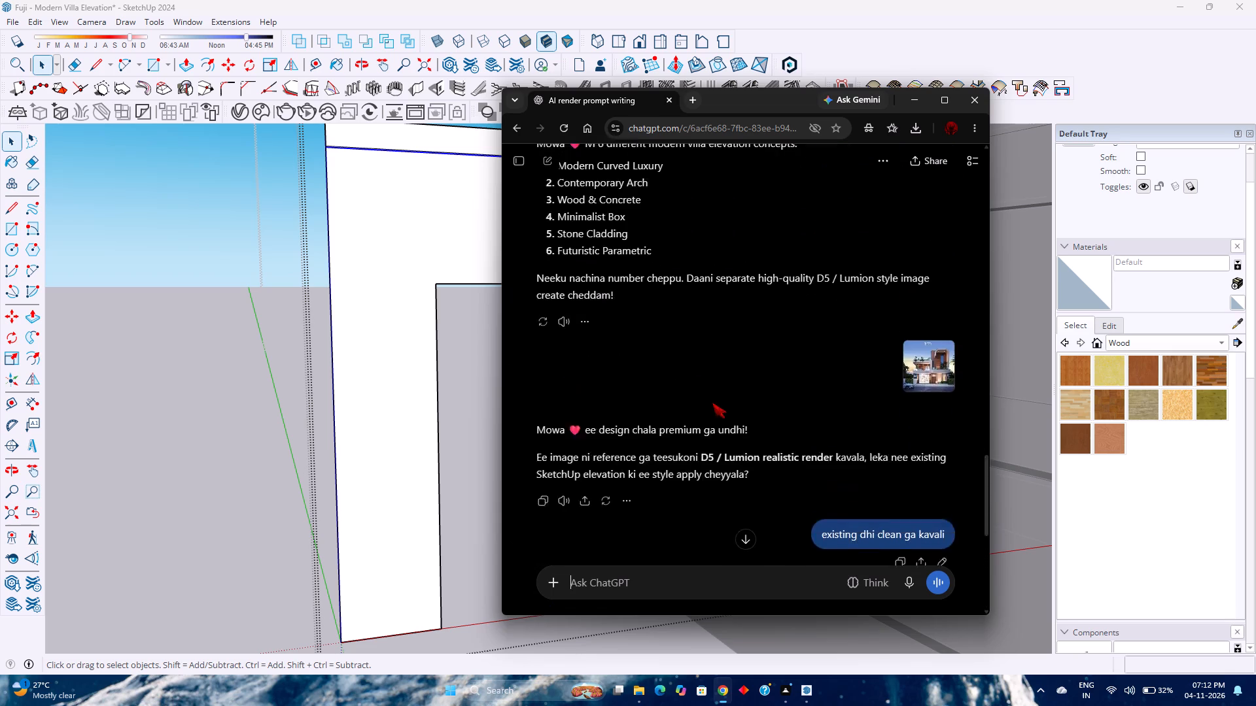
scroll(712, 403, "up", 12)
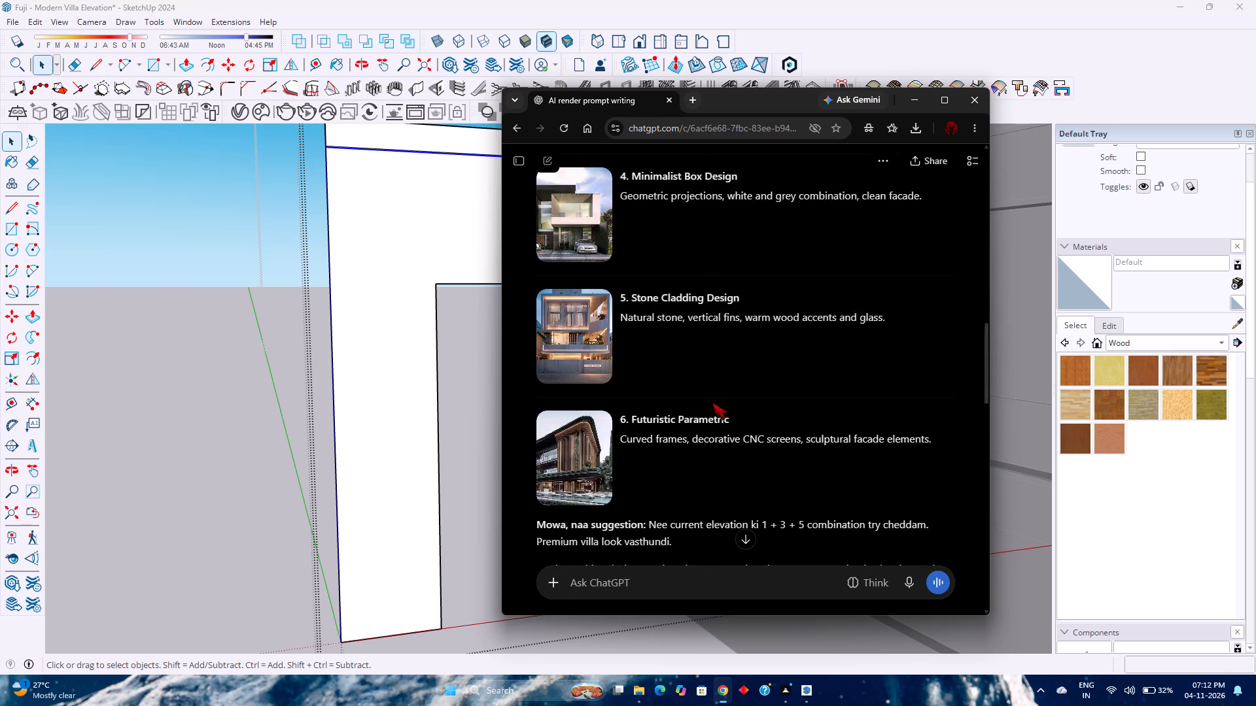
scroll(712, 403, "up", 17)
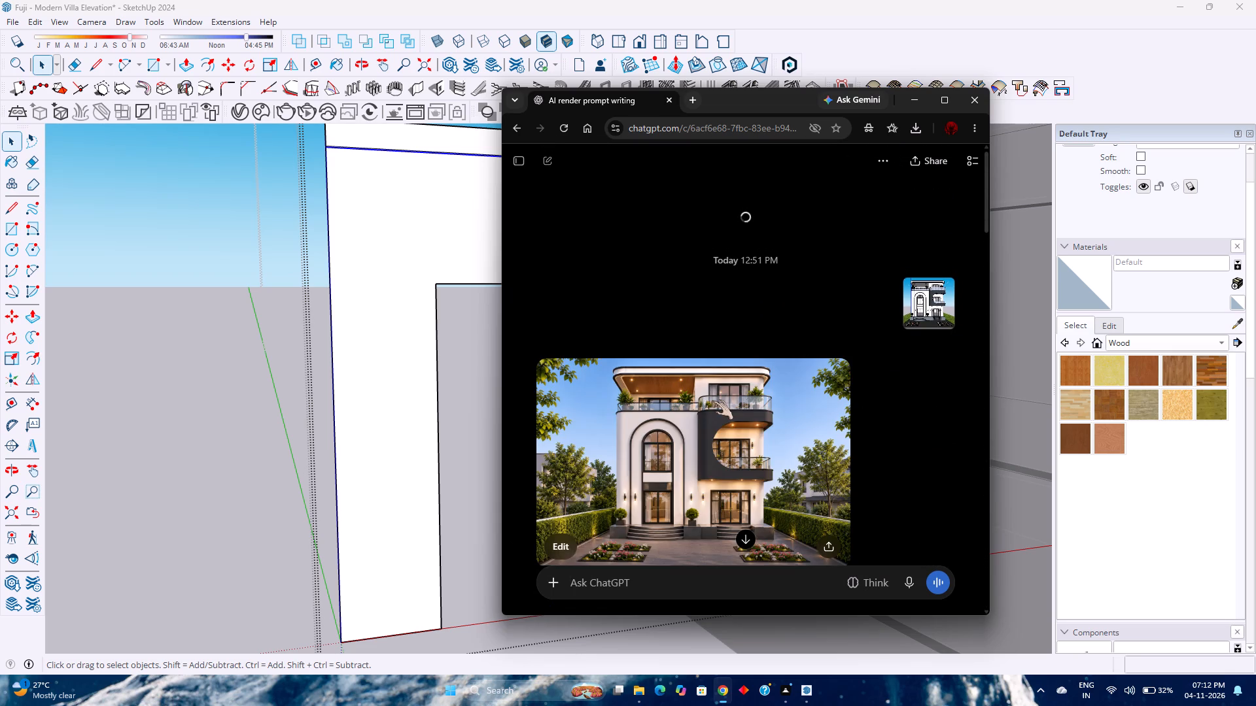
scroll(716, 439, "down", 3)
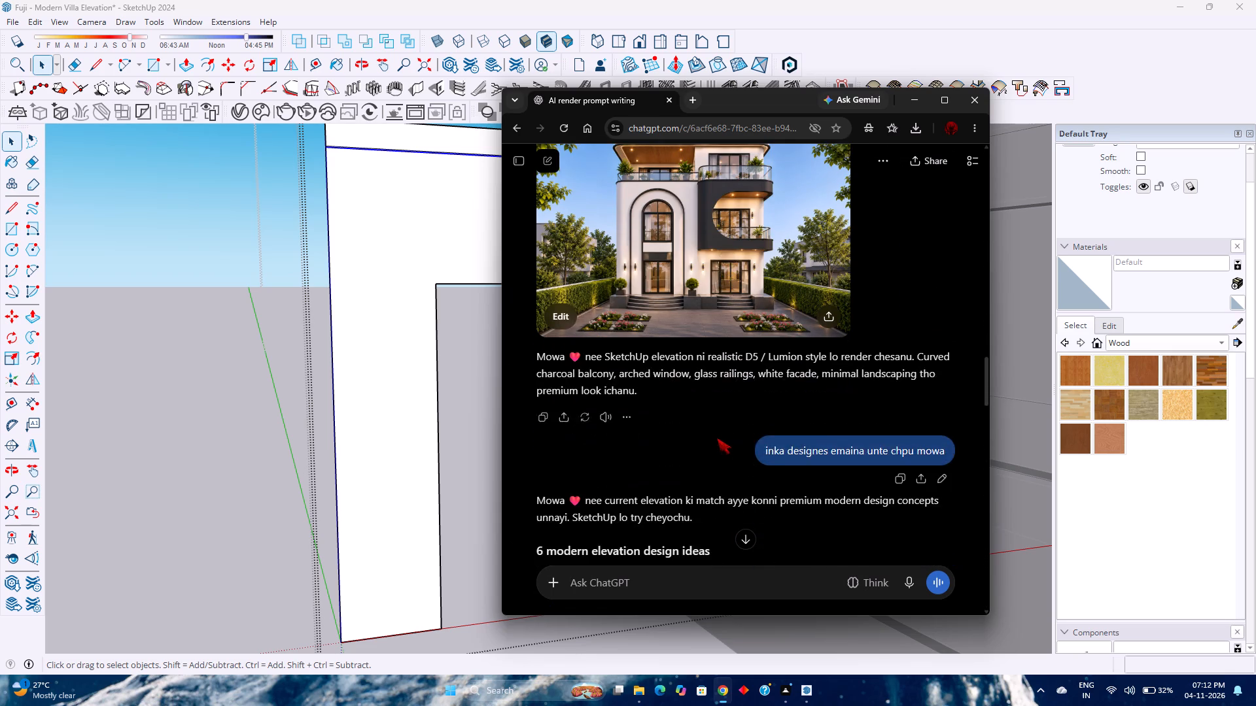
scroll(717, 438, "up", 5)
scroll(719, 431, "down", 3)
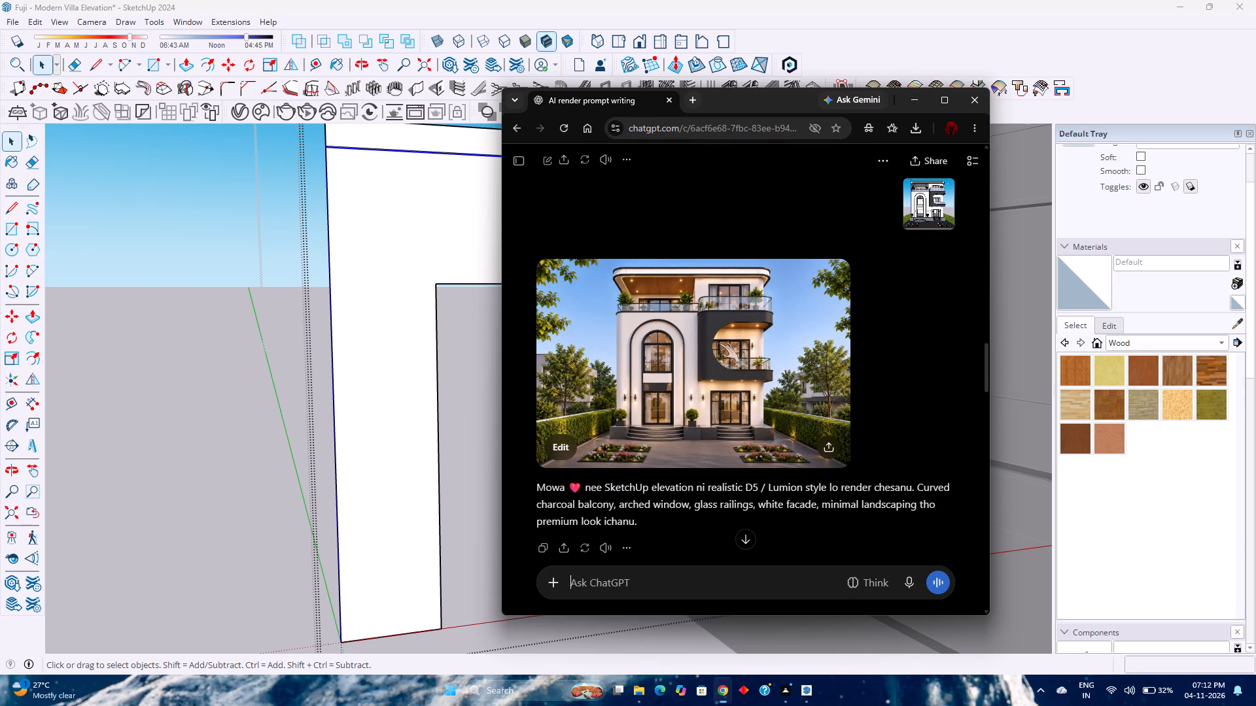
scroll(714, 346, "up", 8)
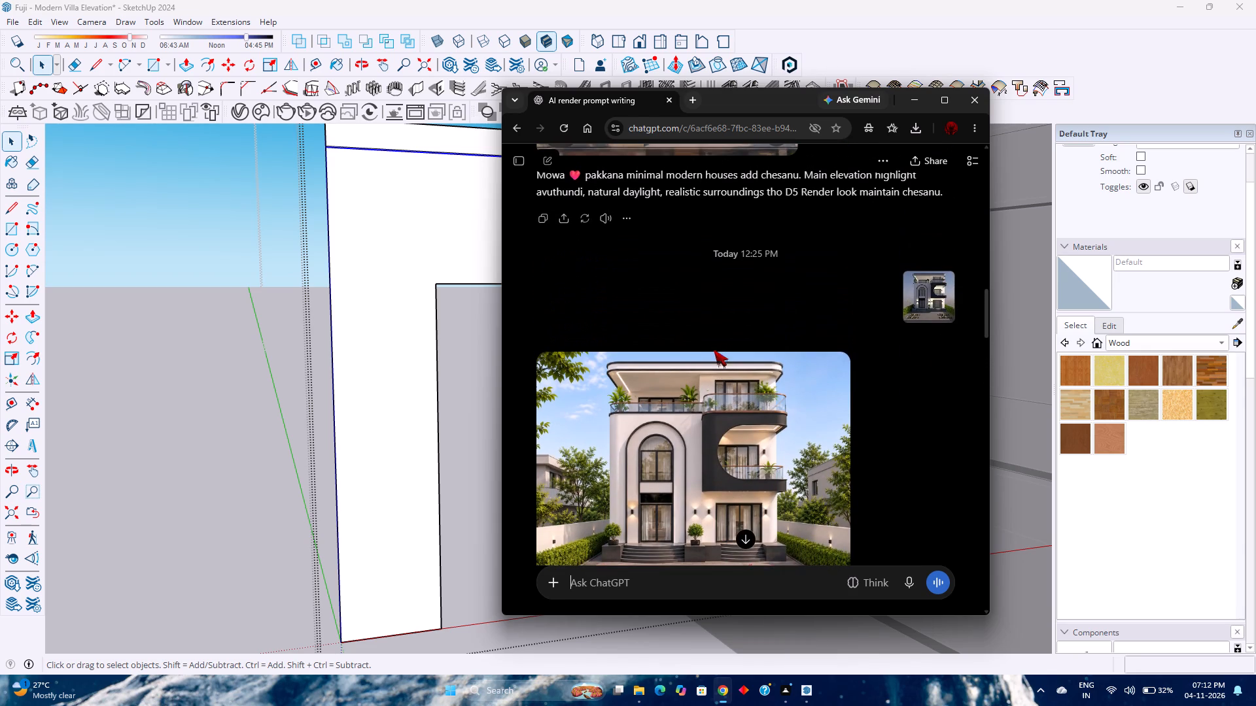
left_click(918, 300)
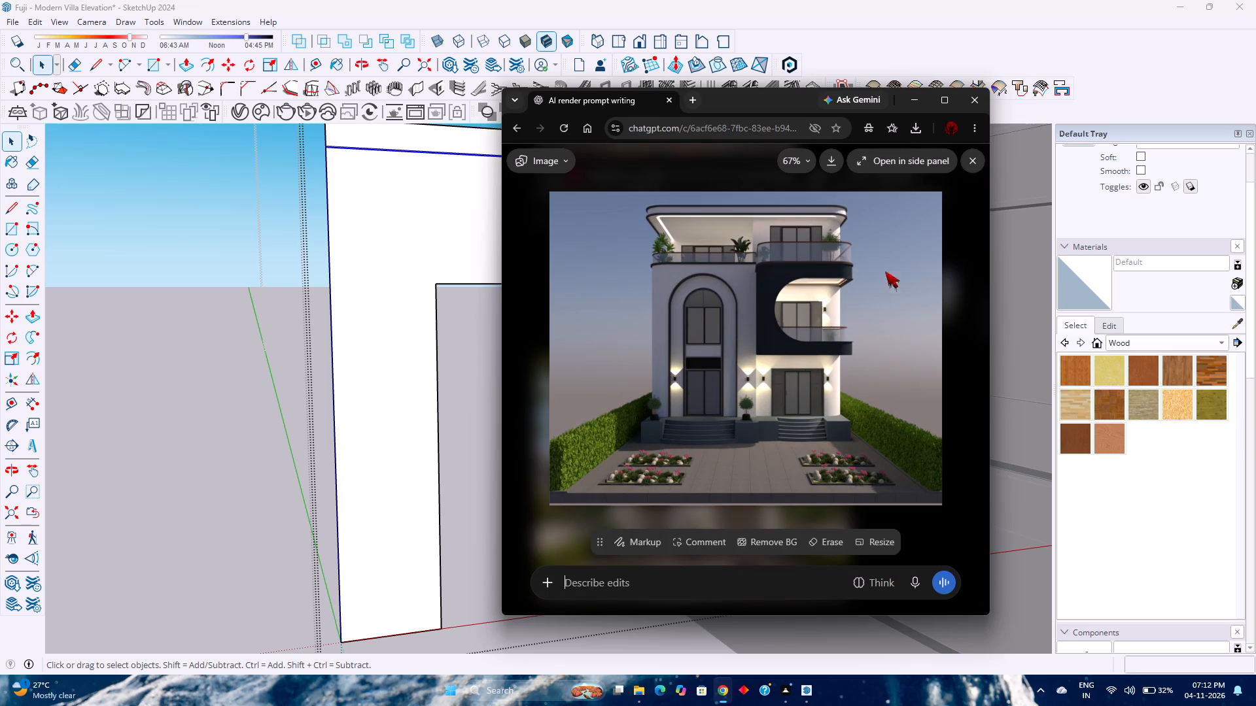
left_click(977, 157)
Examine the brick facade with vertical fins and wood-clad balcony, enlarging its uploaded reference image and comparing the daylight renders.
scroll(677, 411, "up", 1)
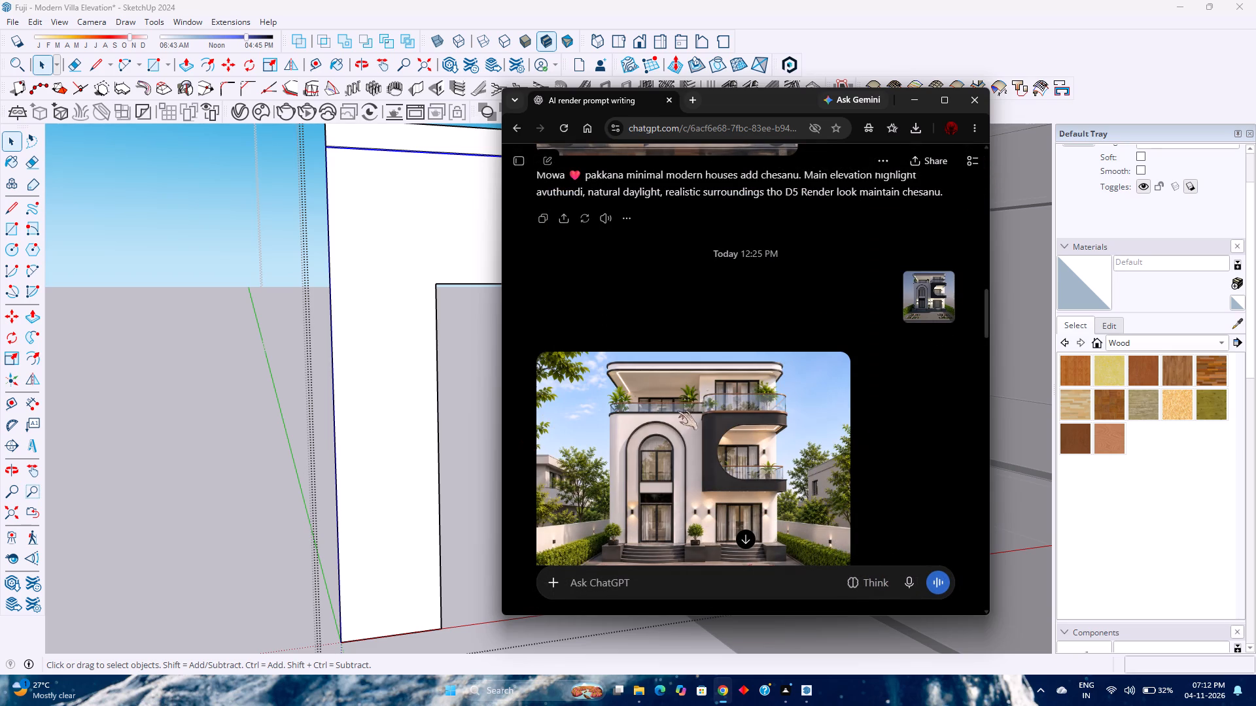
scroll(677, 411, "up", 2)
scroll(677, 411, "down", 5)
scroll(718, 434, "up", 10)
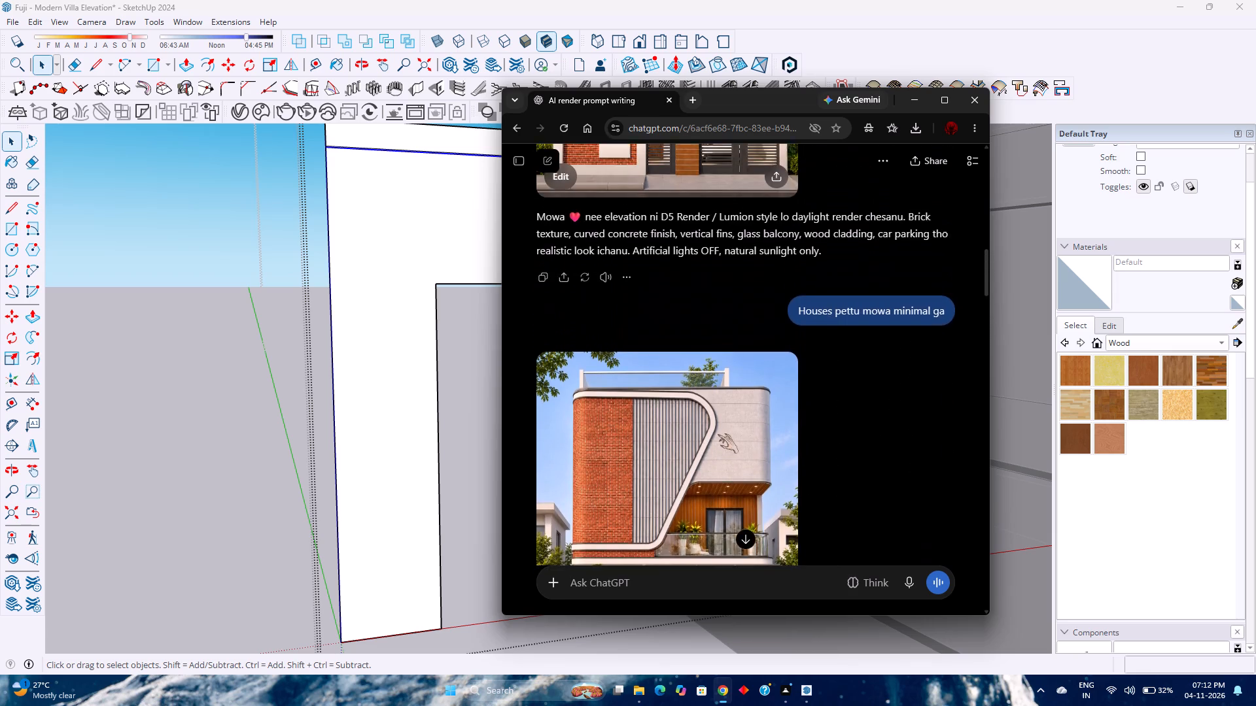
scroll(718, 434, "up", 7)
scroll(886, 323, "up", 1)
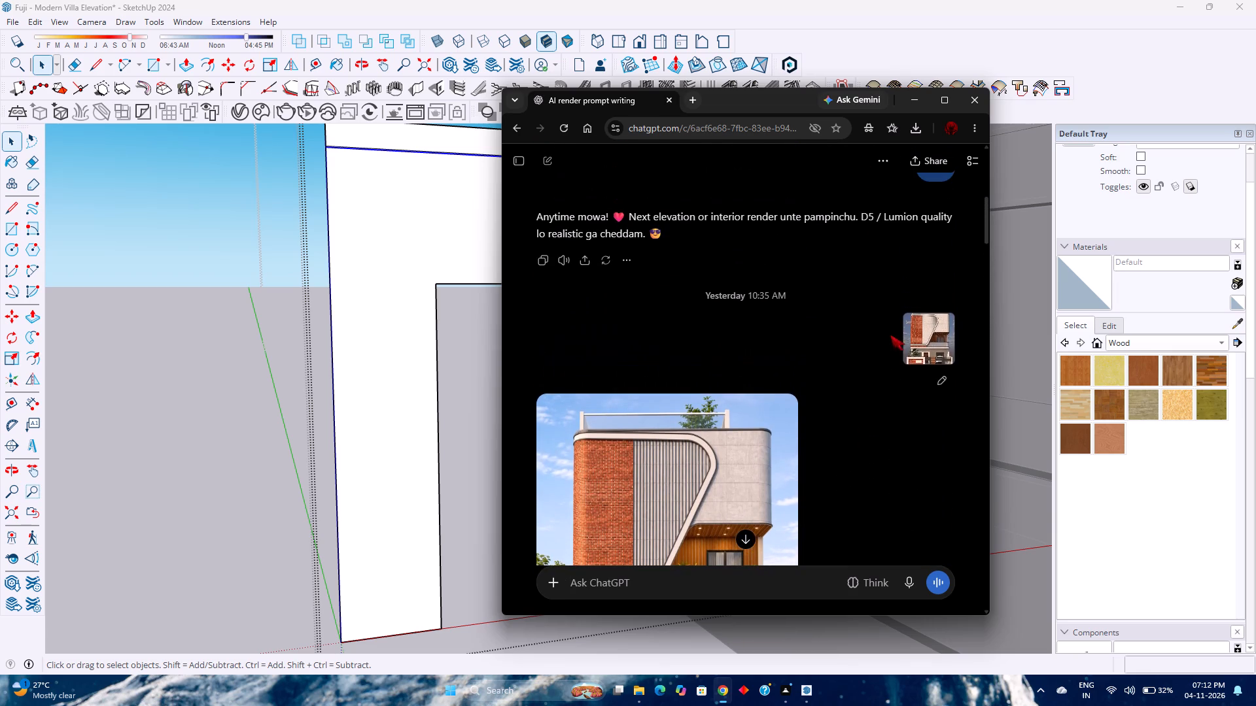
left_click(928, 348)
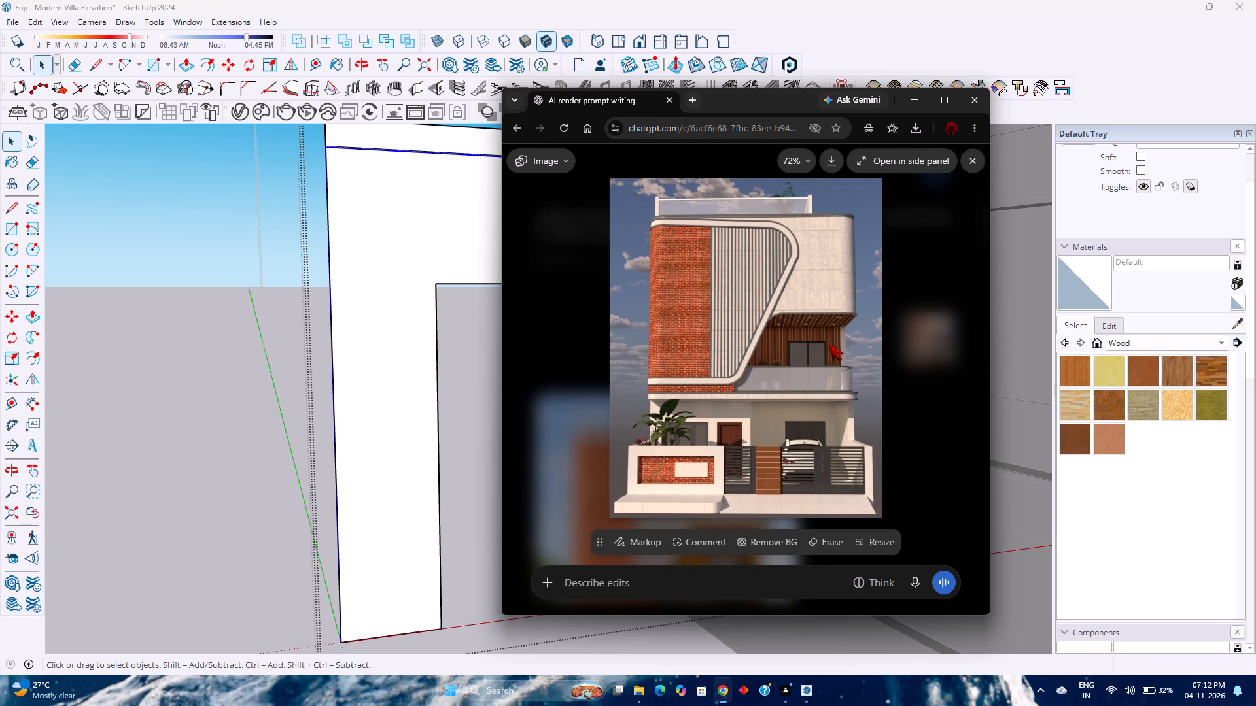
left_click(971, 157)
scroll(677, 433, "down", 4)
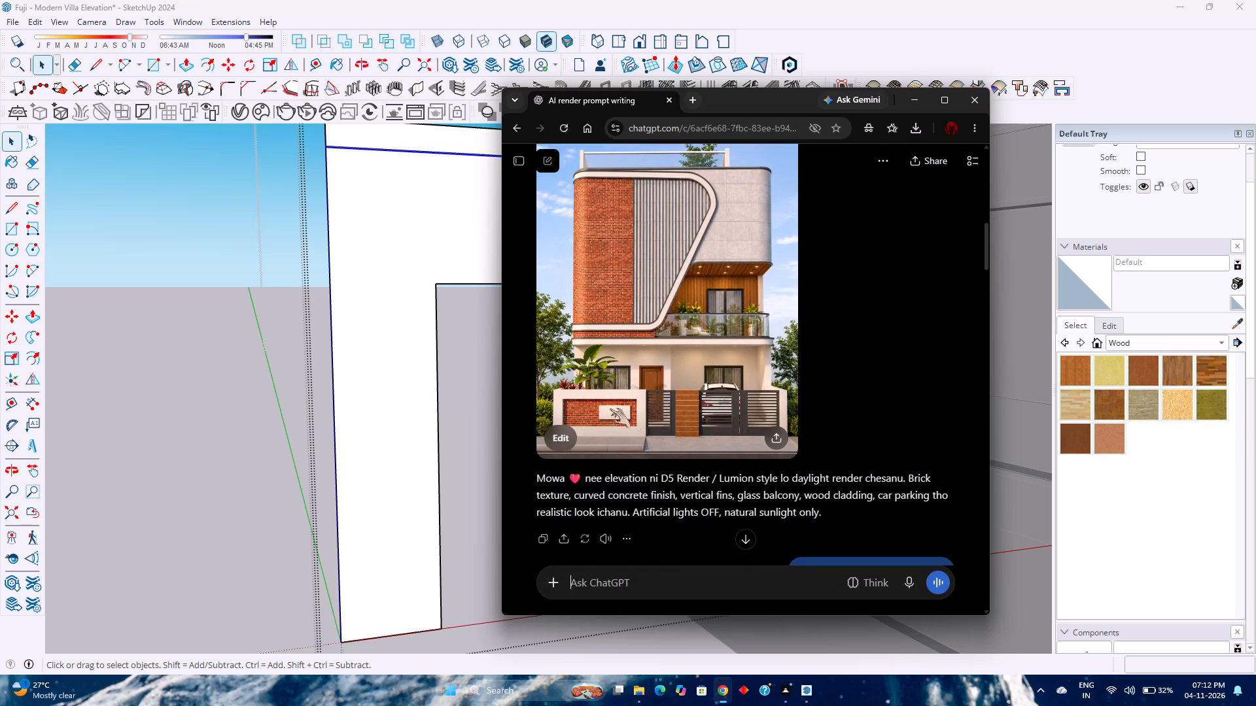
scroll(720, 425, "down", 6)
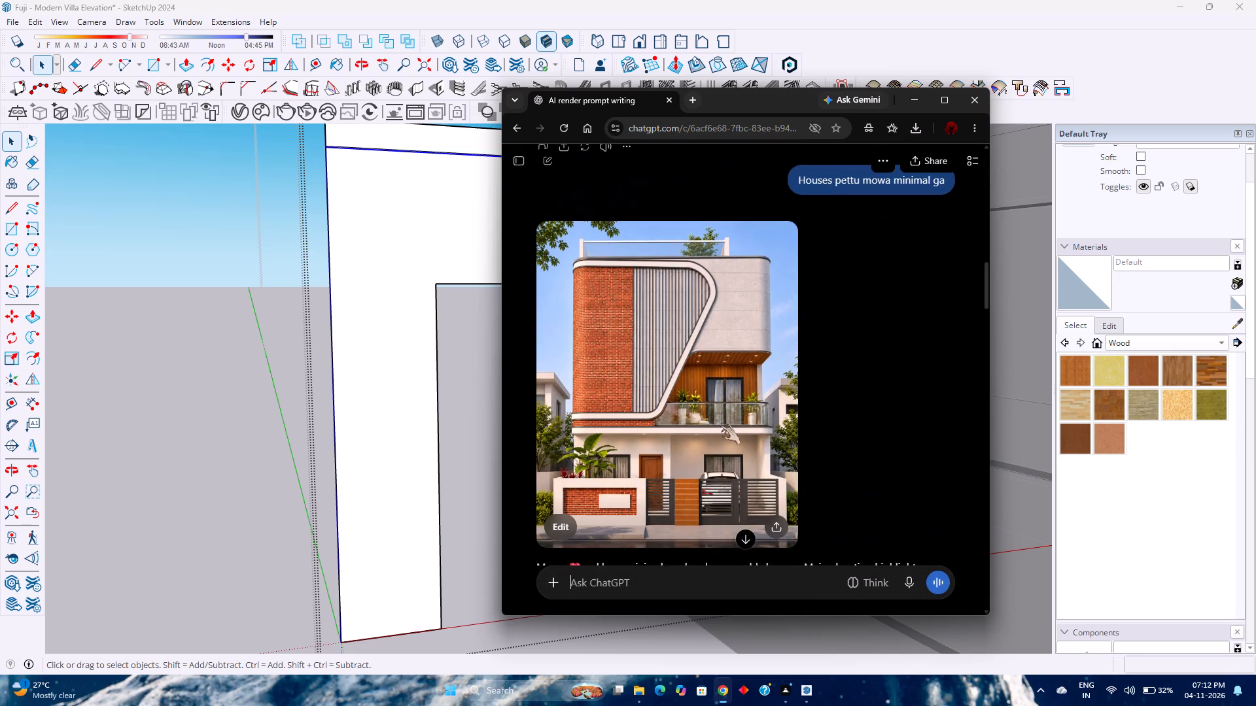
scroll(720, 425, "down", 3)
scroll(704, 374, "up", 9)
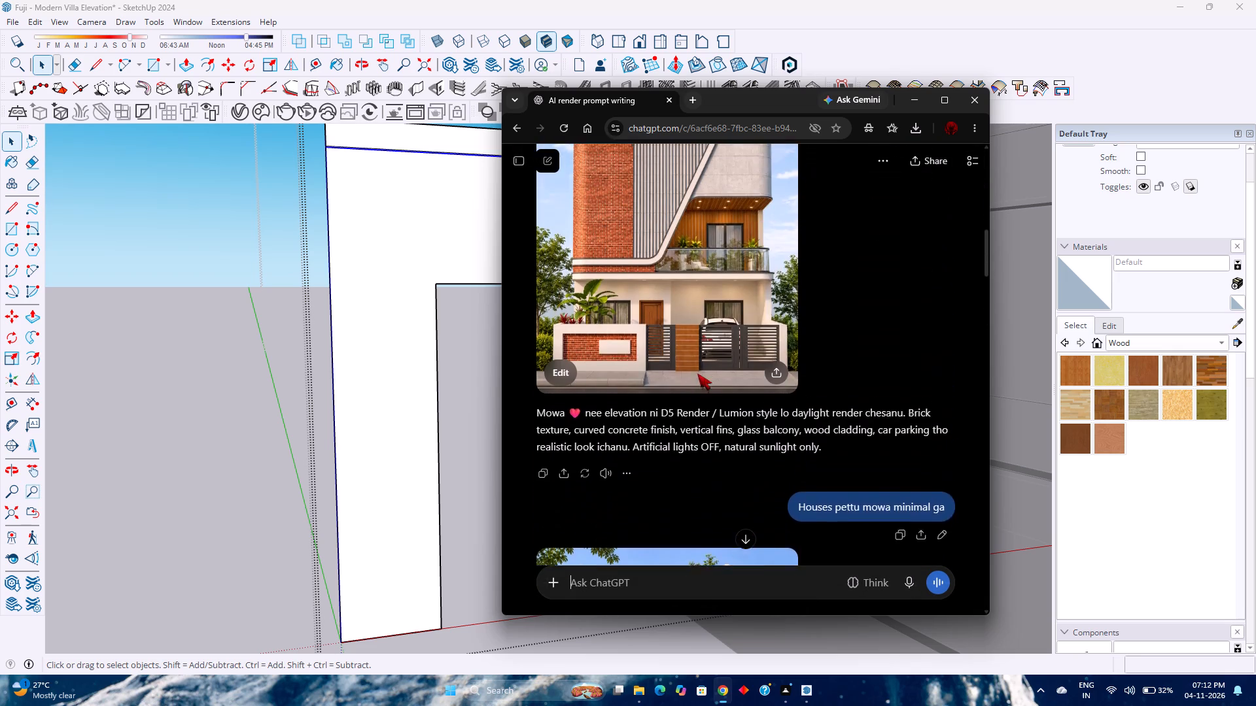
Find the 3D corner night view of the wood-pergola villa and examine it enlarged.
scroll(697, 373, "up", 10)
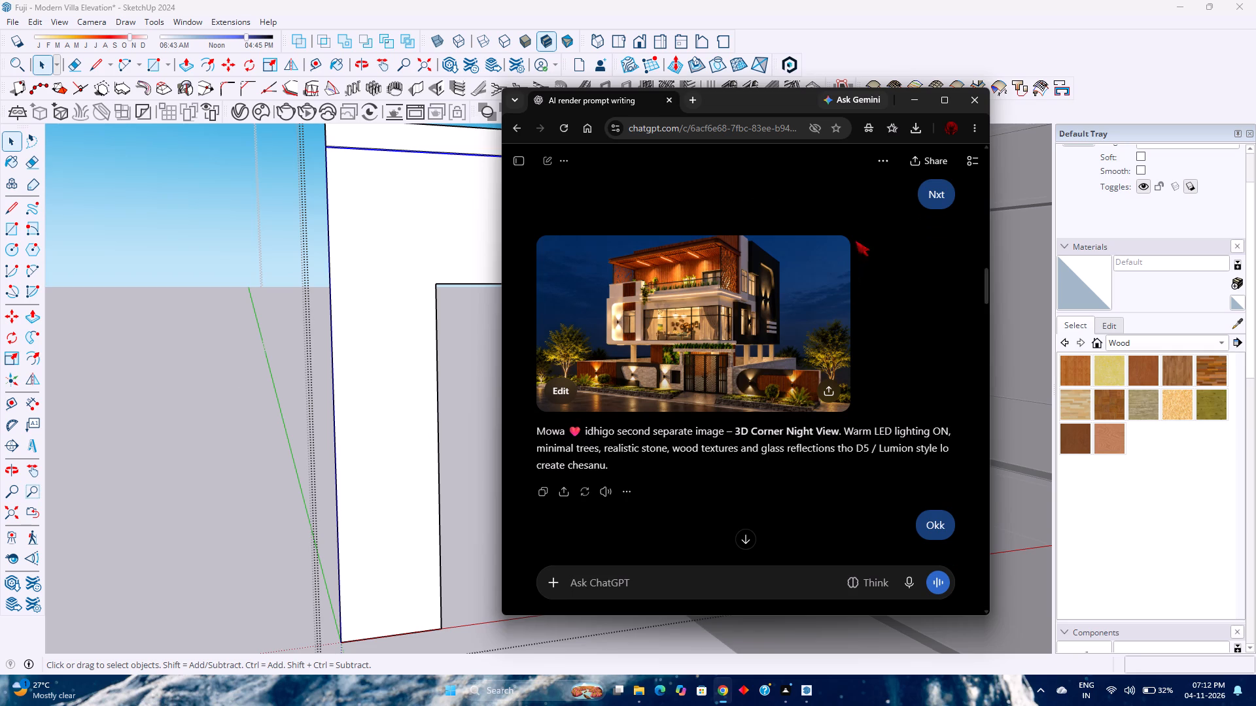
scroll(679, 373, "up", 3)
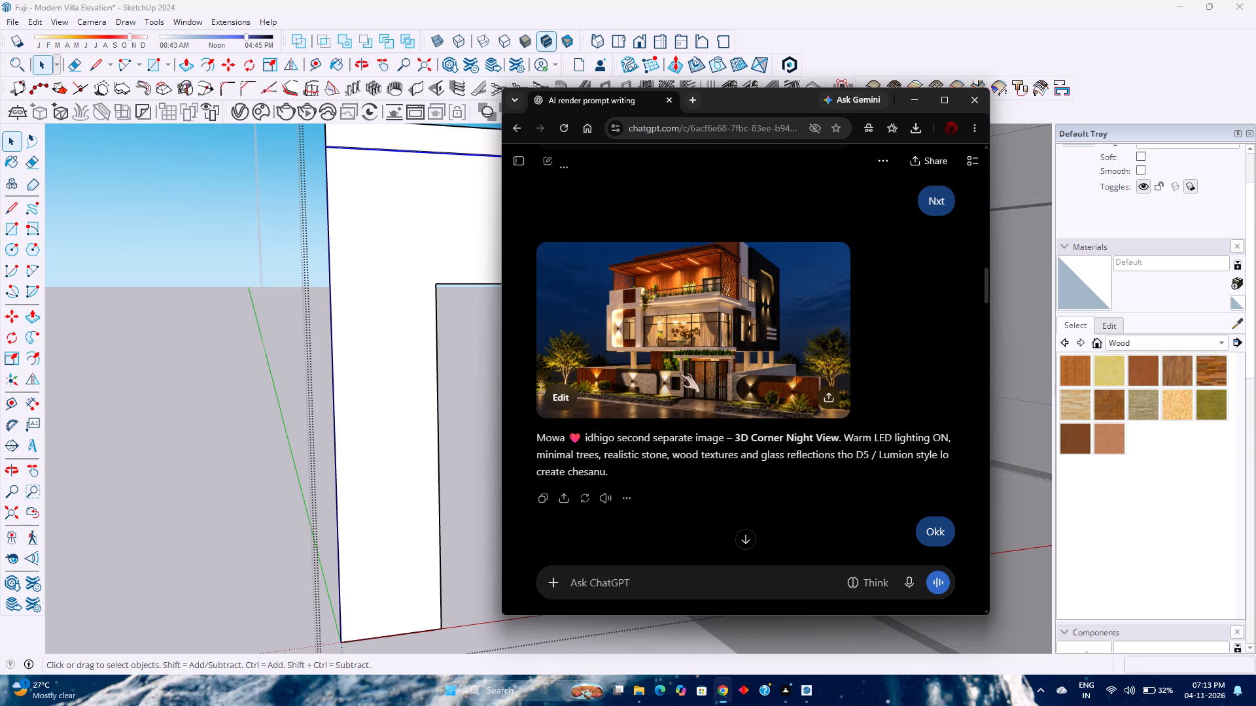
scroll(679, 373, "down", 3)
scroll(679, 376, "up", 3)
scroll(680, 378, "down", 2)
left_click(681, 380)
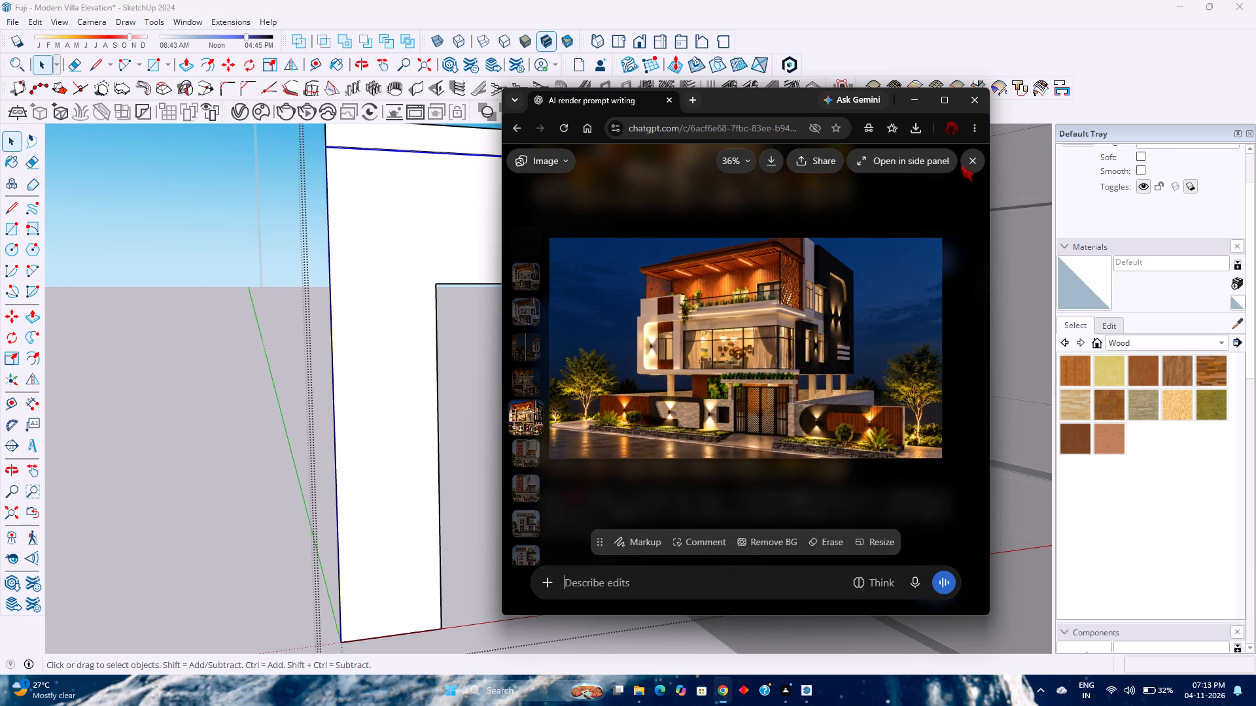
left_click(966, 161)
Browse back through the conversation's day and night renders to the original front-elevation upload of the wood-pergola villa.
scroll(827, 307, "up", 6)
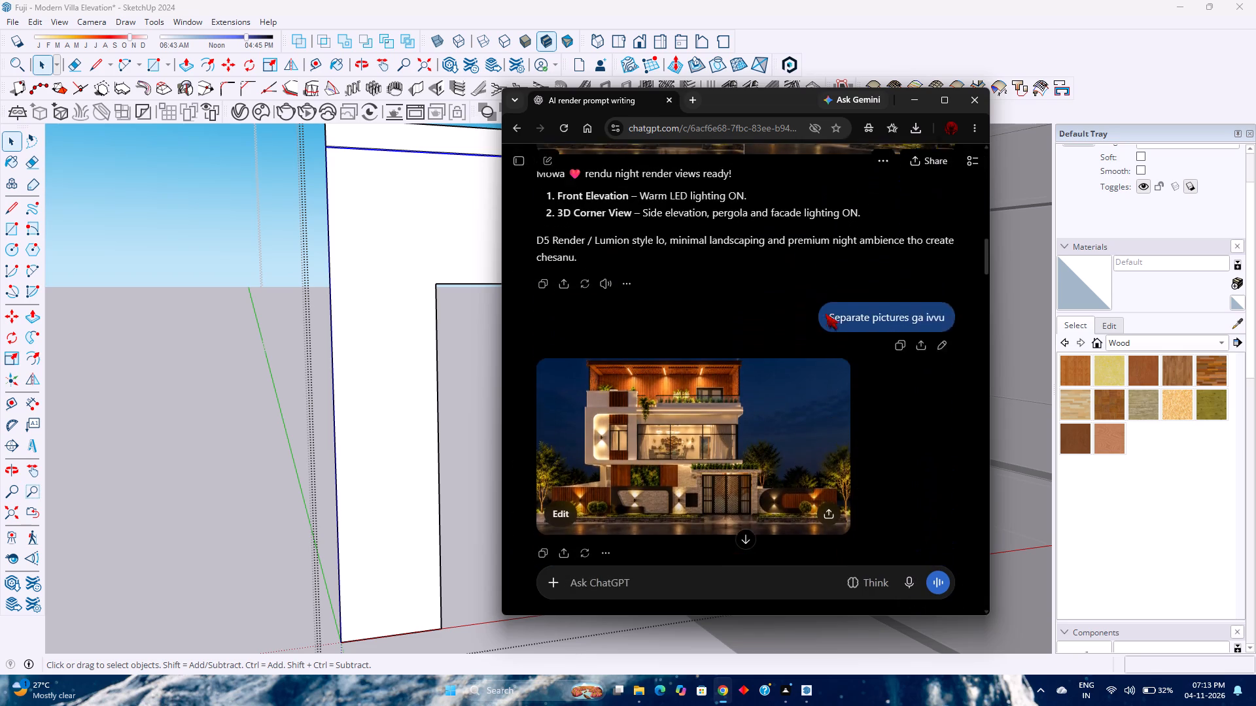
scroll(825, 313, "up", 13)
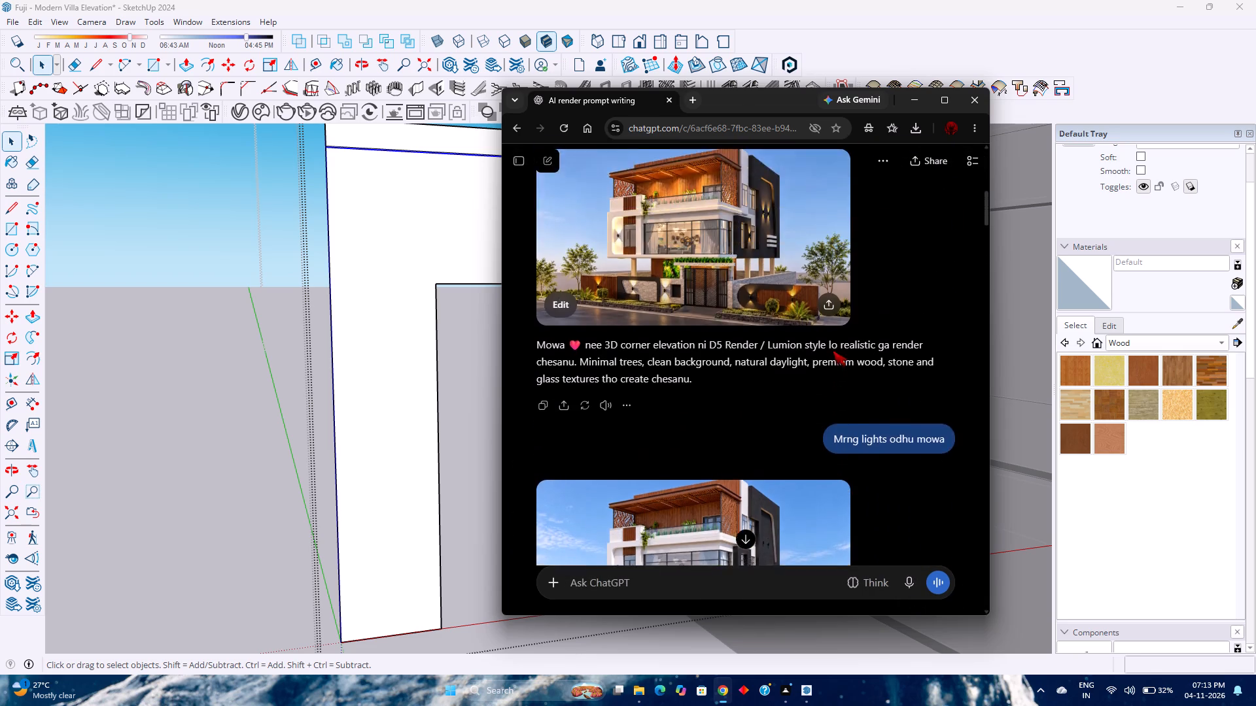
scroll(833, 350, "up", 8)
scroll(716, 435, "up", 2)
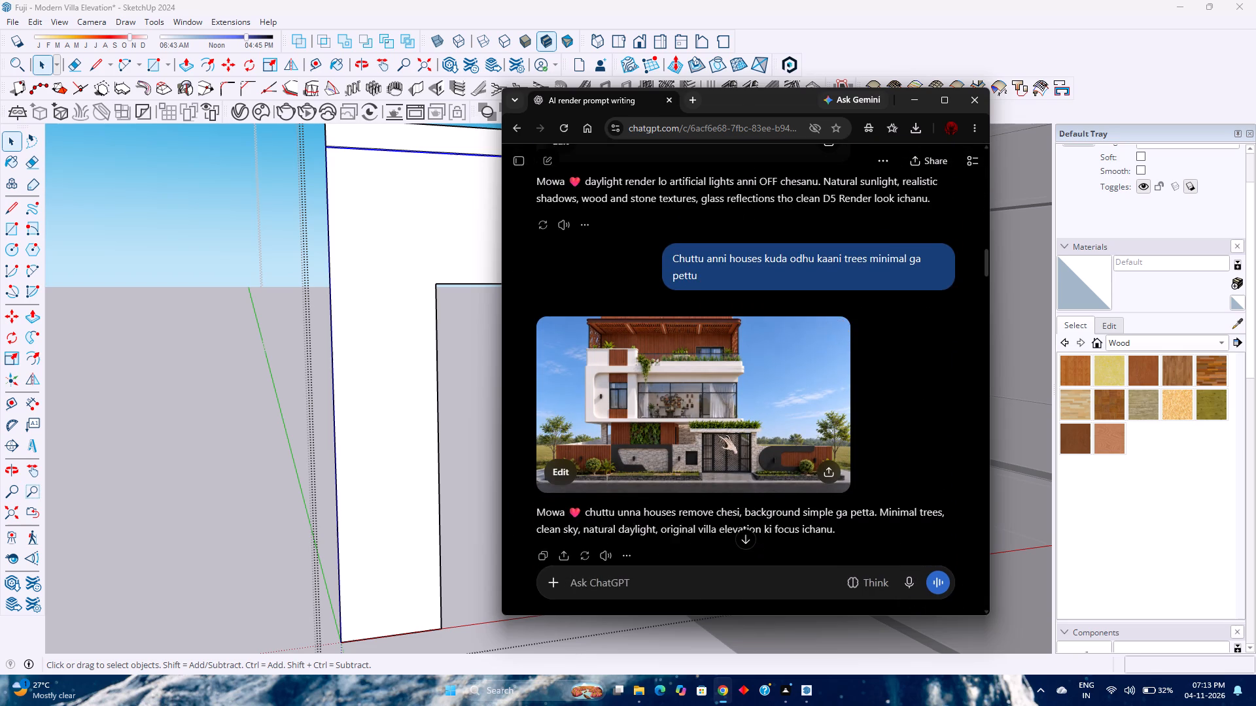
scroll(717, 434, "up", 3)
scroll(654, 420, "down", 3)
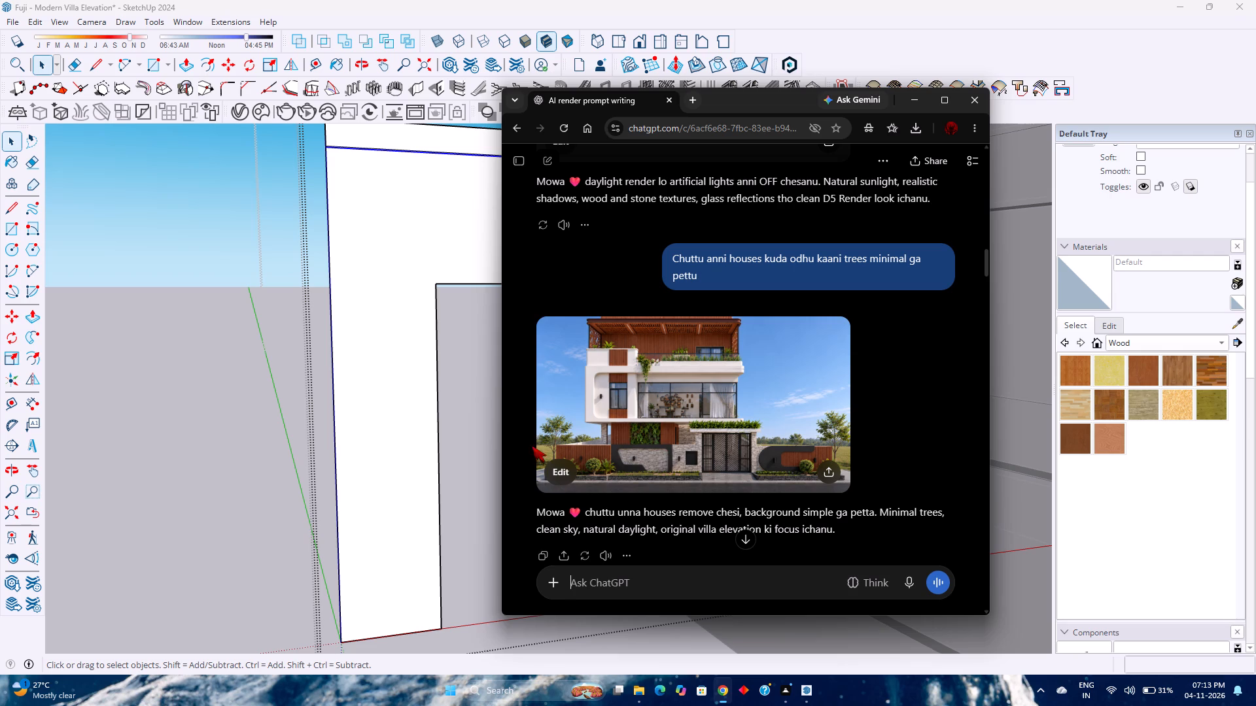
scroll(766, 380, "up", 9)
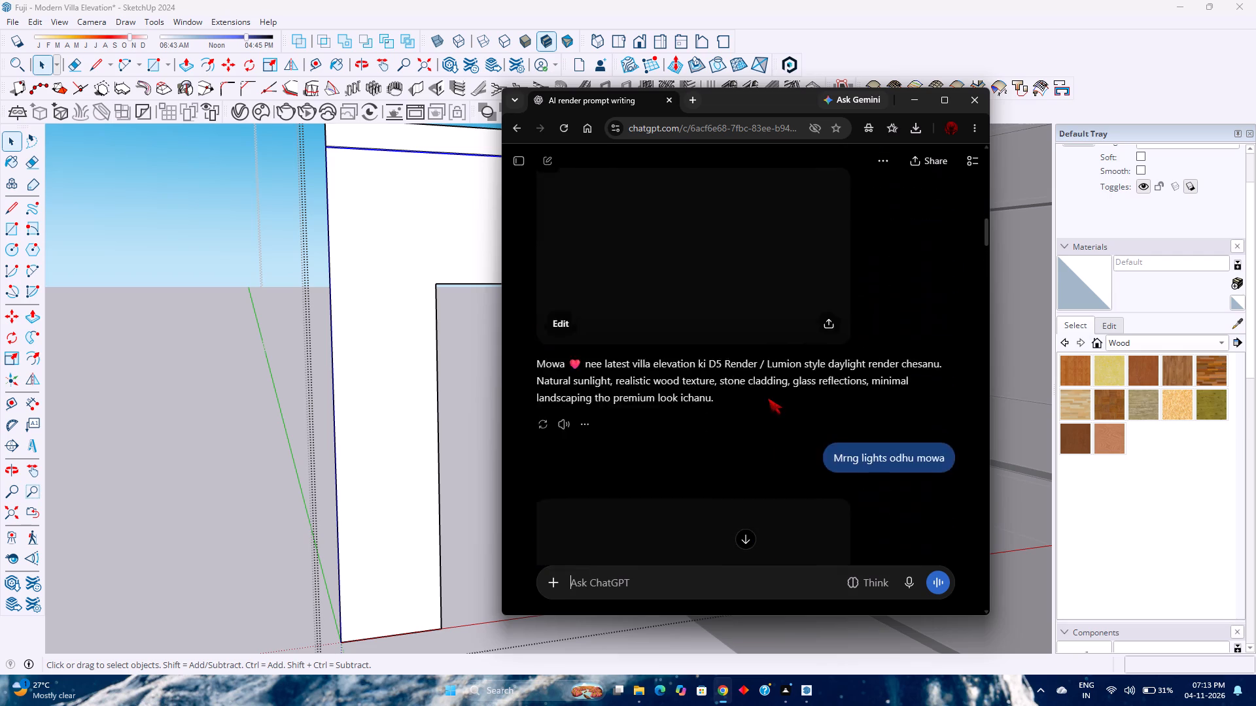
scroll(768, 398, "up", 2)
scroll(768, 399, "down", 3)
scroll(767, 399, "up", 8)
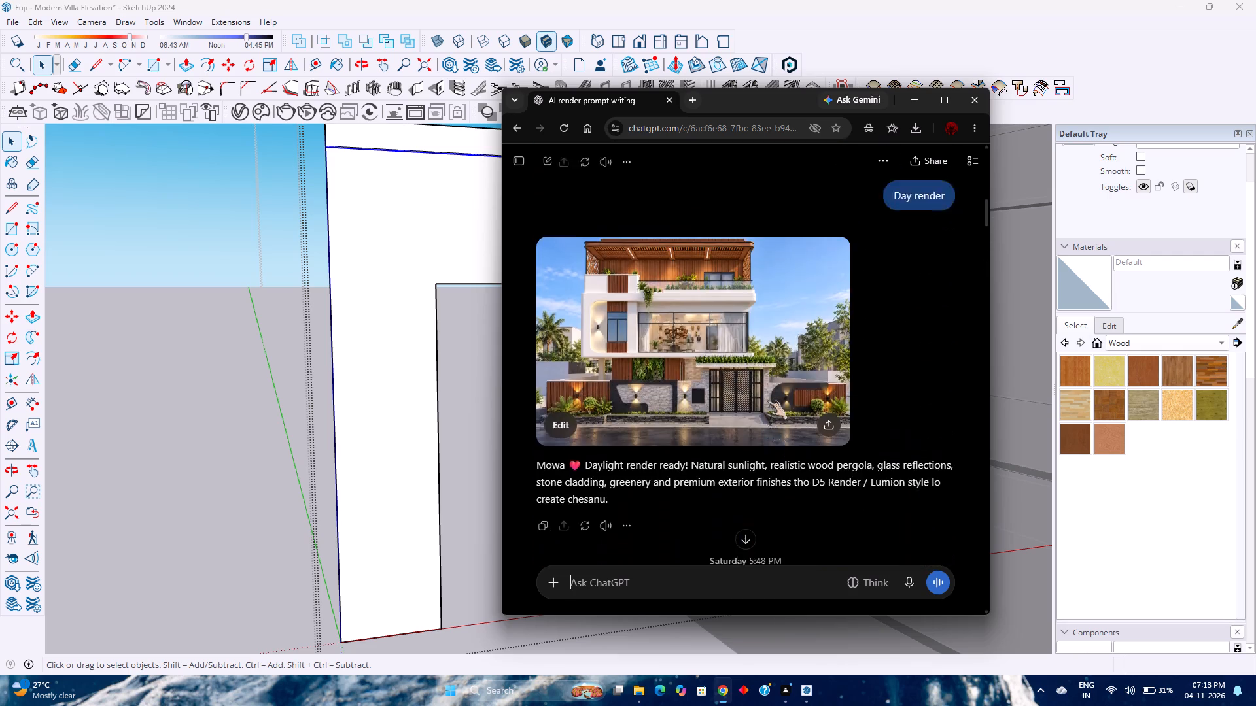
scroll(767, 400, "up", 12)
scroll(765, 402, "down", 3)
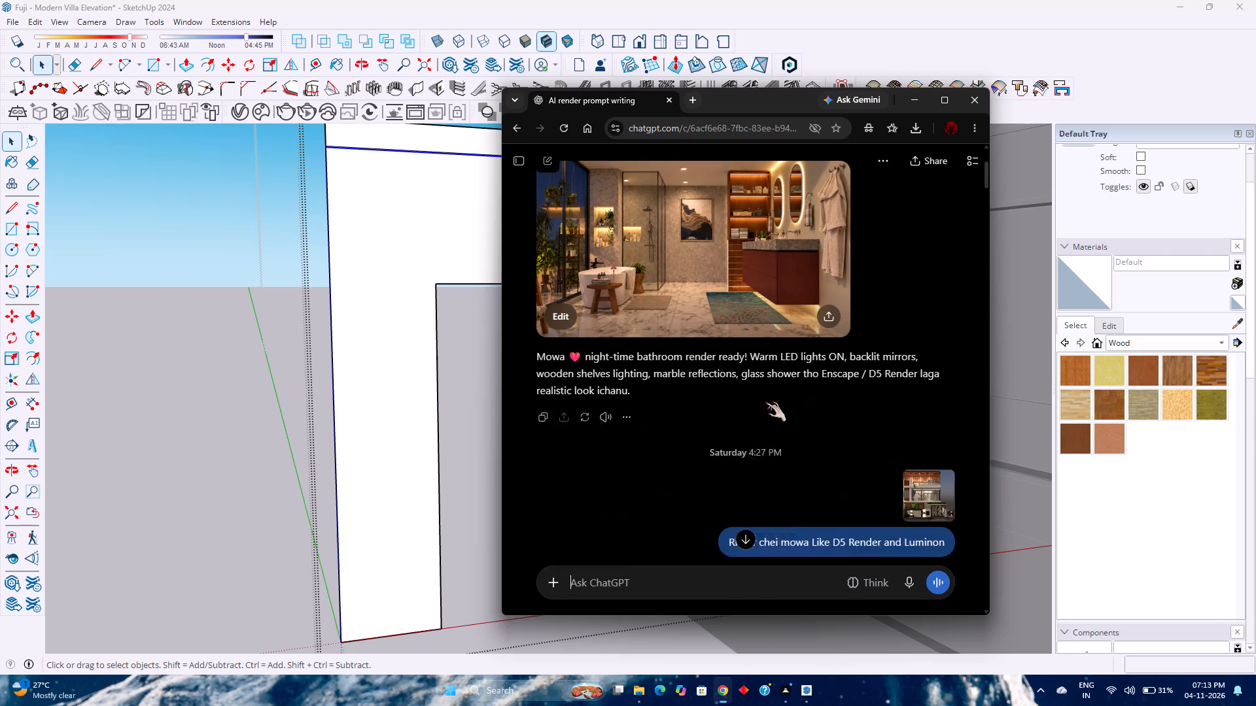
scroll(704, 294, "up", 1)
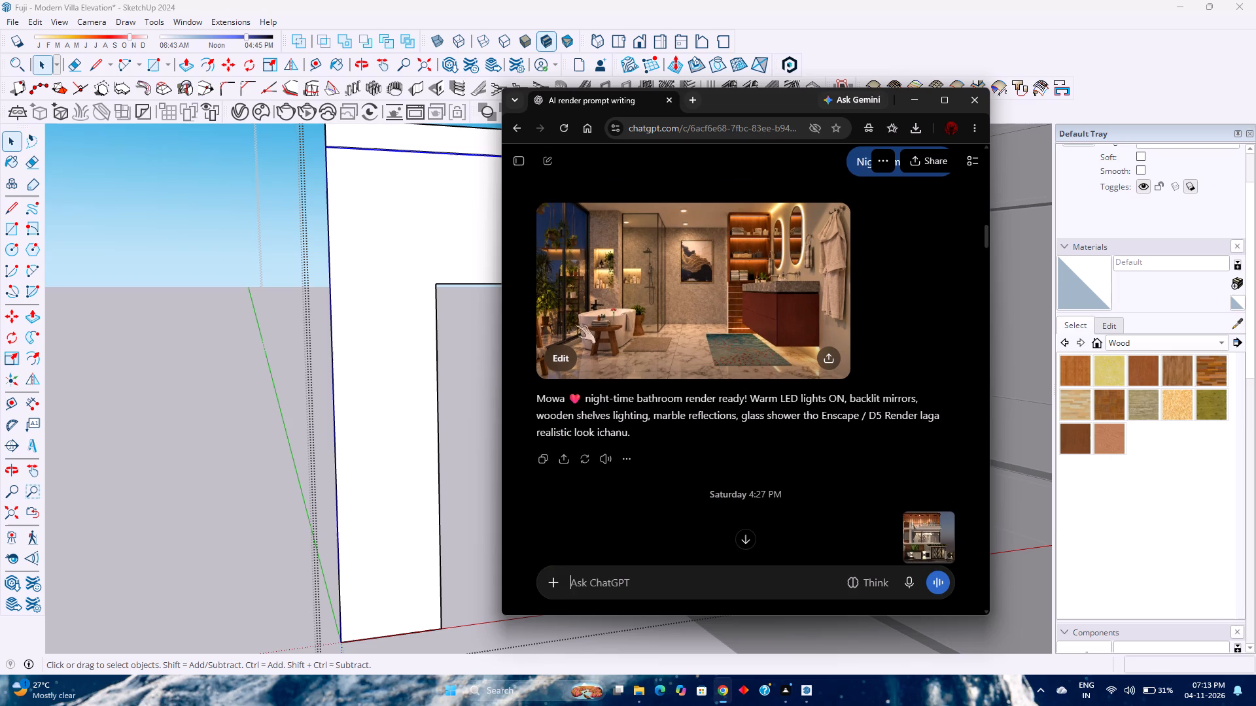
scroll(754, 318, "up", 4)
scroll(754, 321, "down", 3)
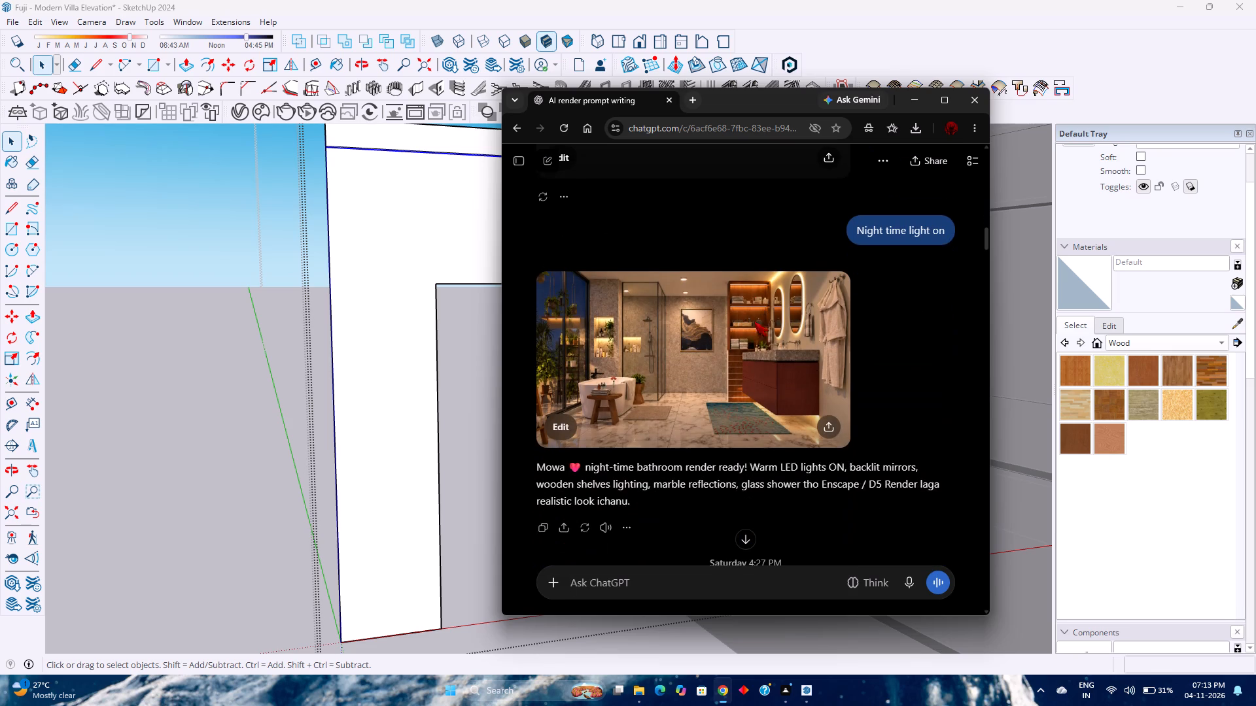
scroll(745, 399, "down", 5)
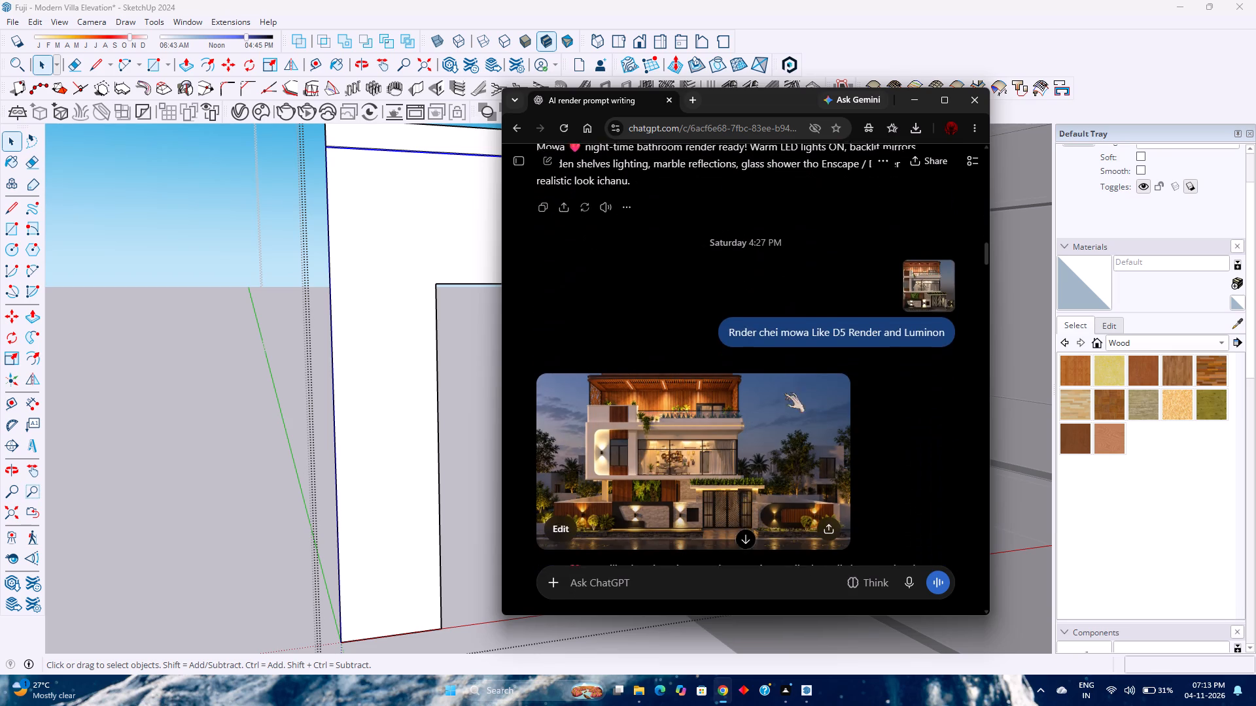
Enlarge the uploaded wood-pergola villa image and its generated front night render to compare the facade details.
left_click(922, 280)
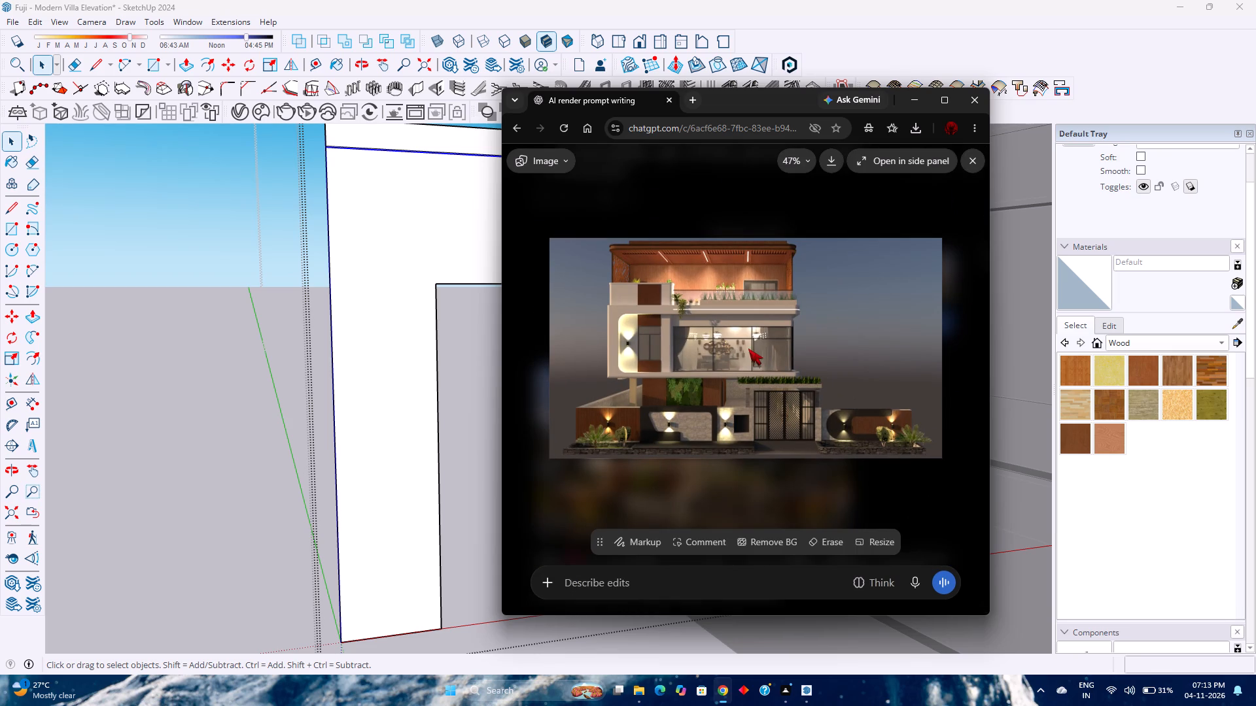
scroll(750, 344, "down", 1)
left_click(973, 161)
scroll(703, 399, "down", 1)
left_click(701, 386)
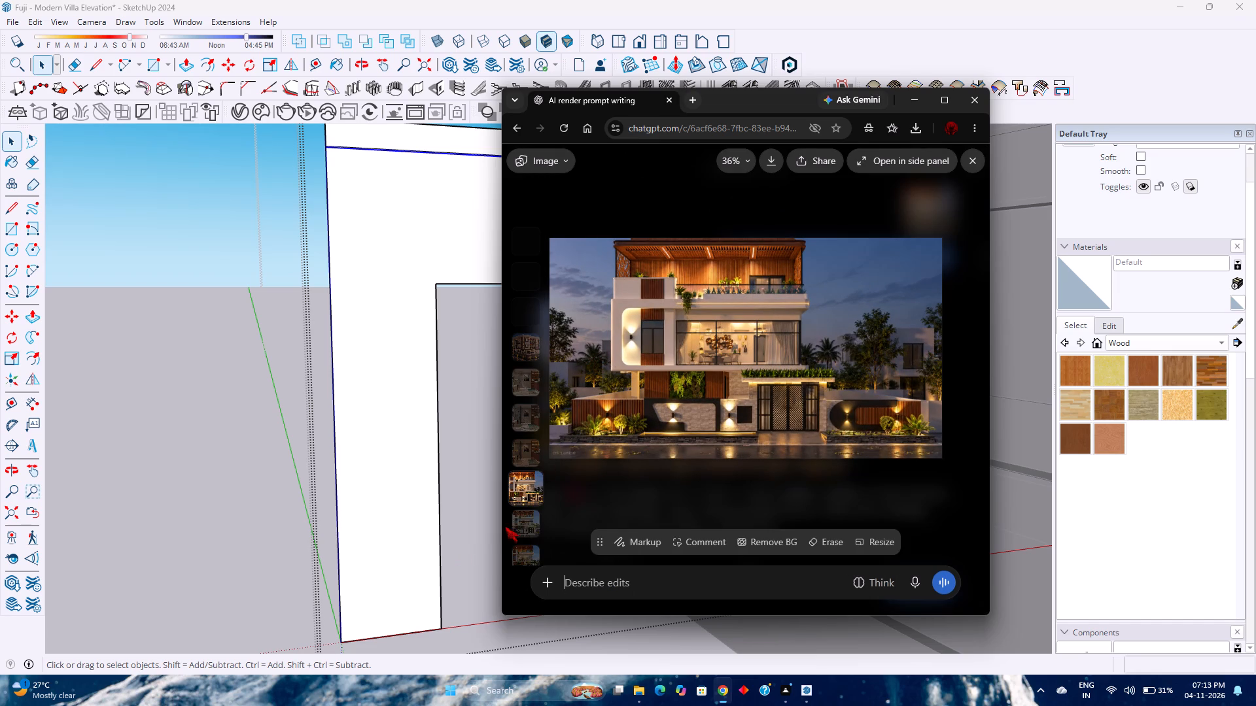
left_click(975, 160)
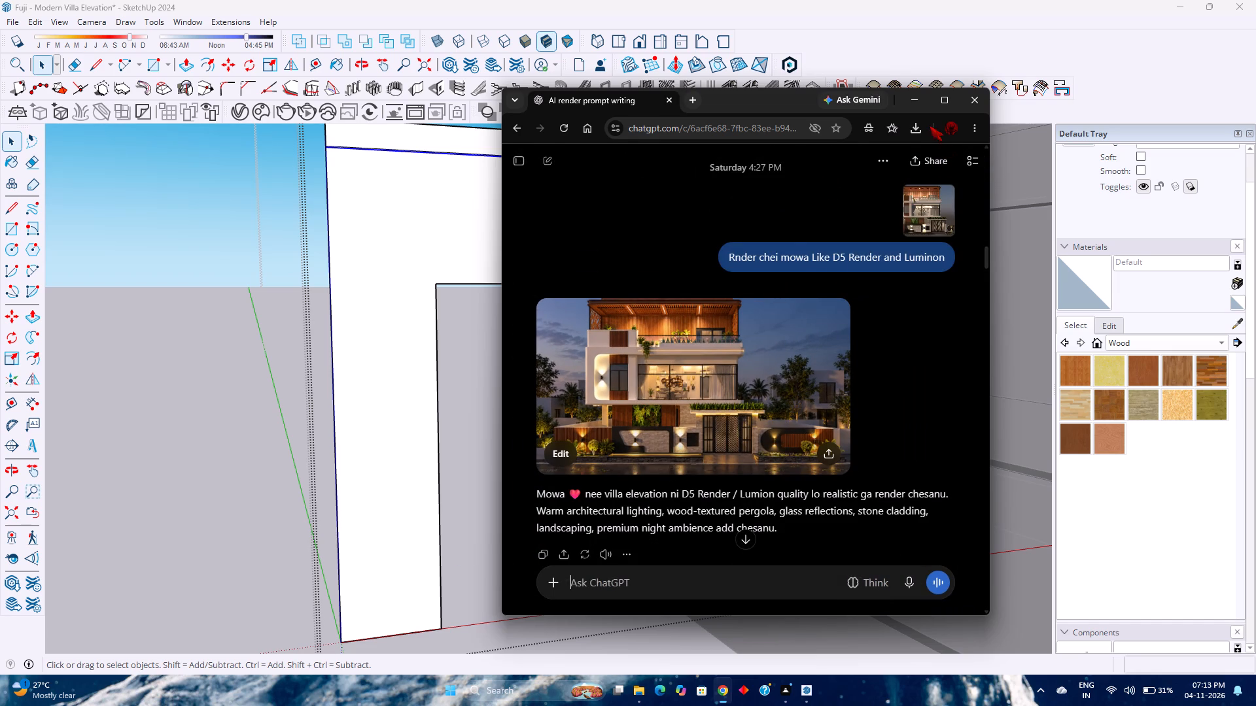
Switch back to SketchUp and place a horizontal guide 6" above the base of the balcony wall.
left_click(910, 99)
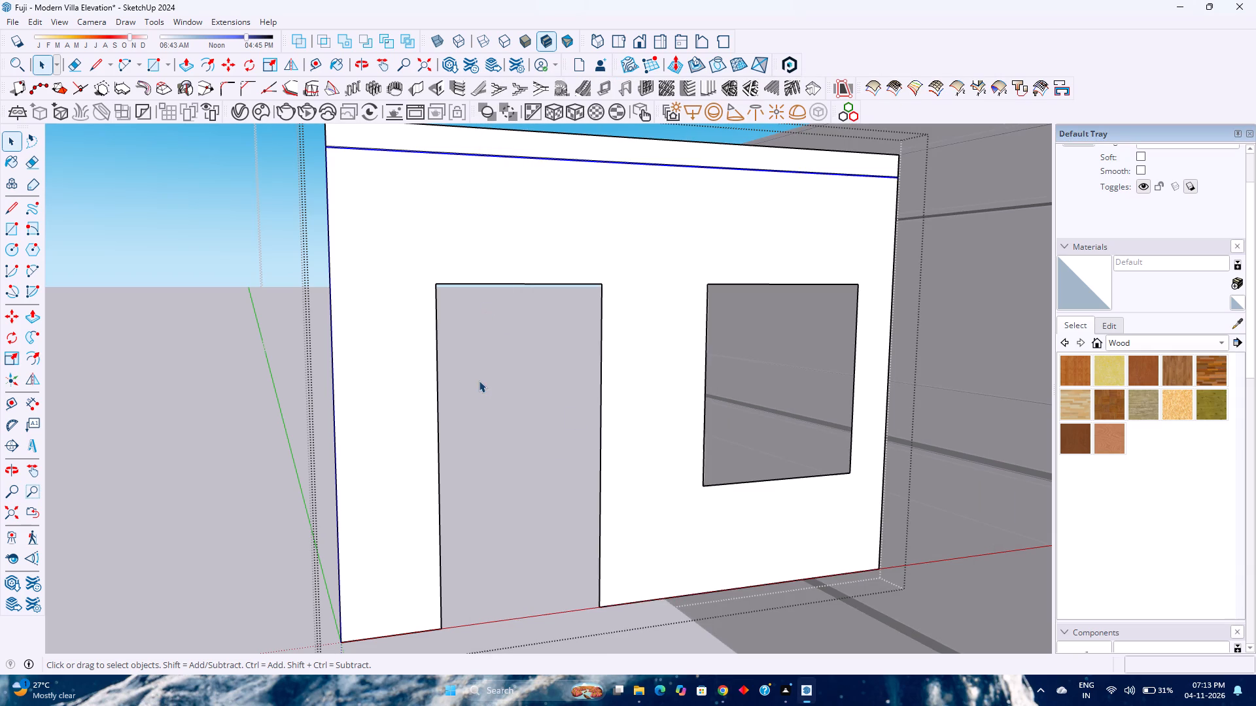
left_click(322, 65)
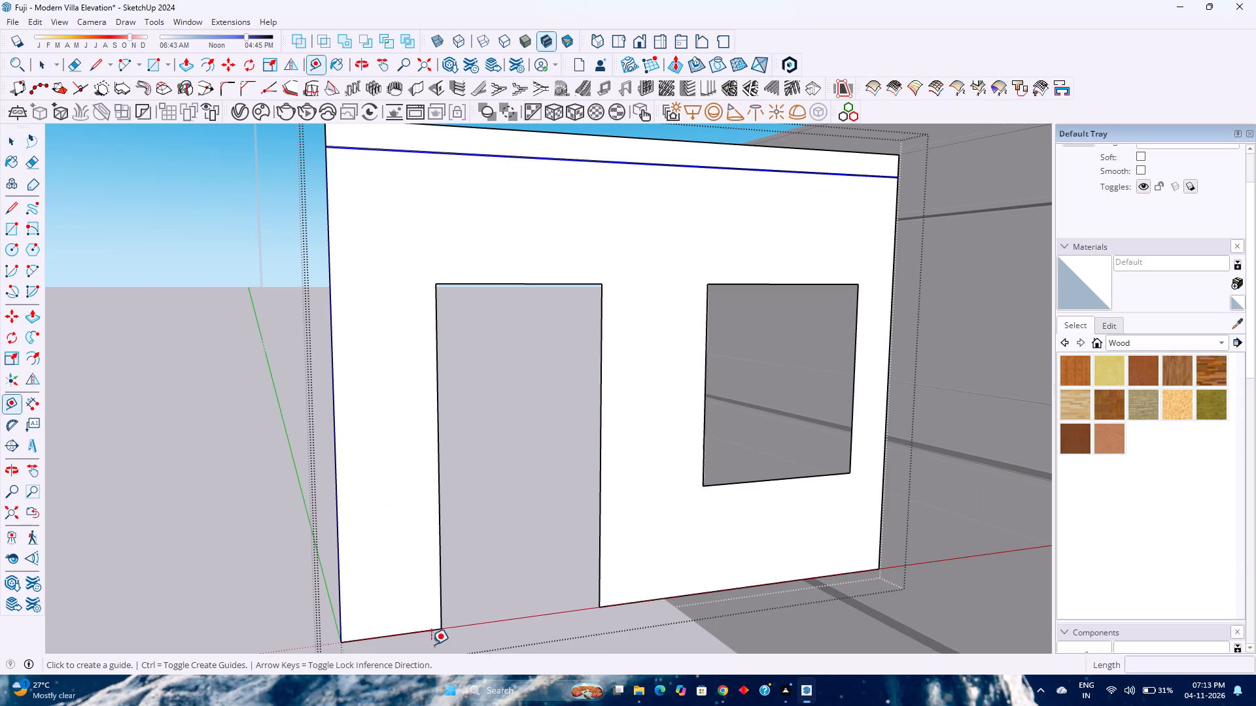
left_click(415, 635)
key("Up")
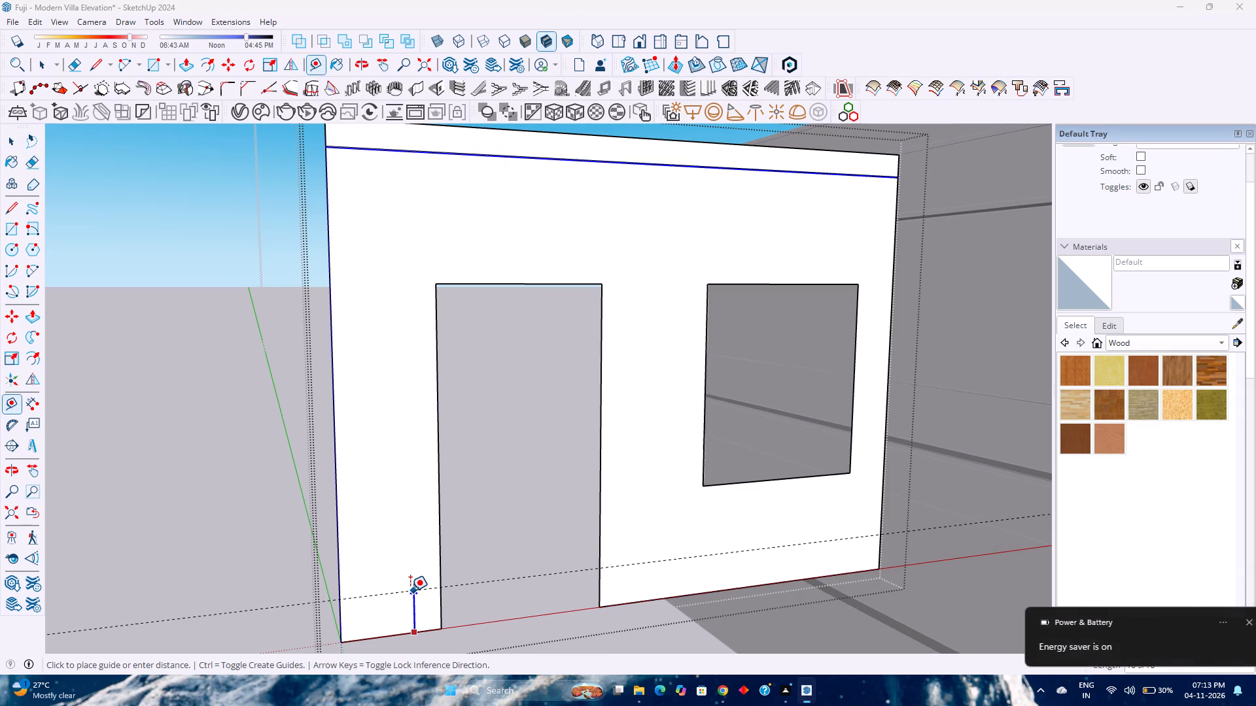
key("6")
key("Return")
key("space")
Copy the pair of horizontal groove lines from near the wall's top down to the guide at its base.
scroll(343, 209, "up", 5)
middle_click_drag(331, 190, 347, 322, "shift")
middle_click(347, 322, "shift")
middle_click(347, 322, "shift")
middle_click(347, 322)
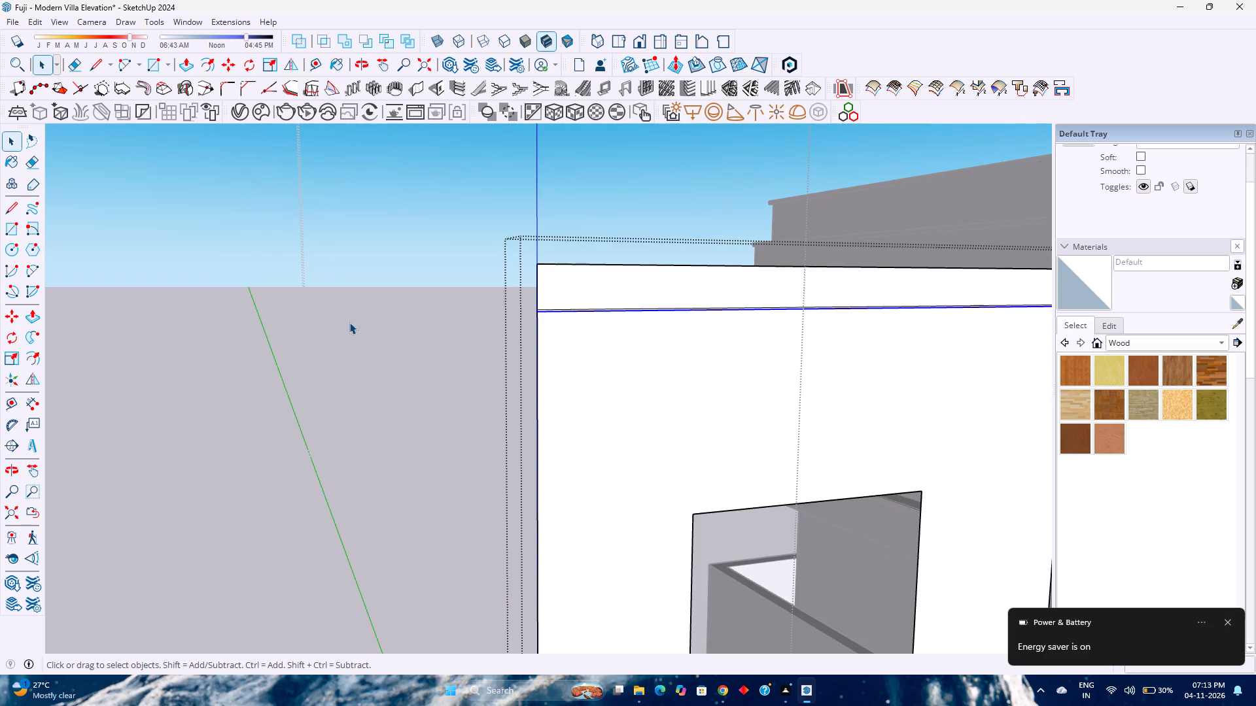
scroll(478, 312, "up", 3)
scroll(569, 327, "up", 8)
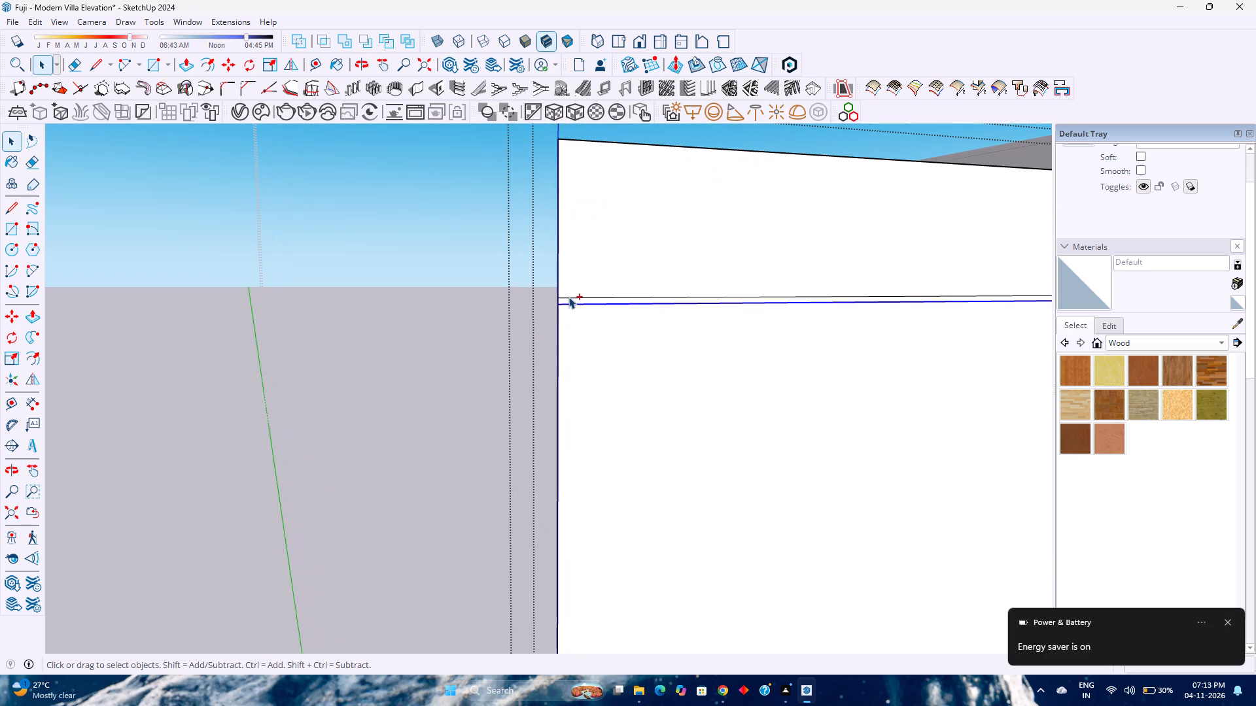
left_click(568, 297, "ctrl")
key("m")
left_click(561, 309)
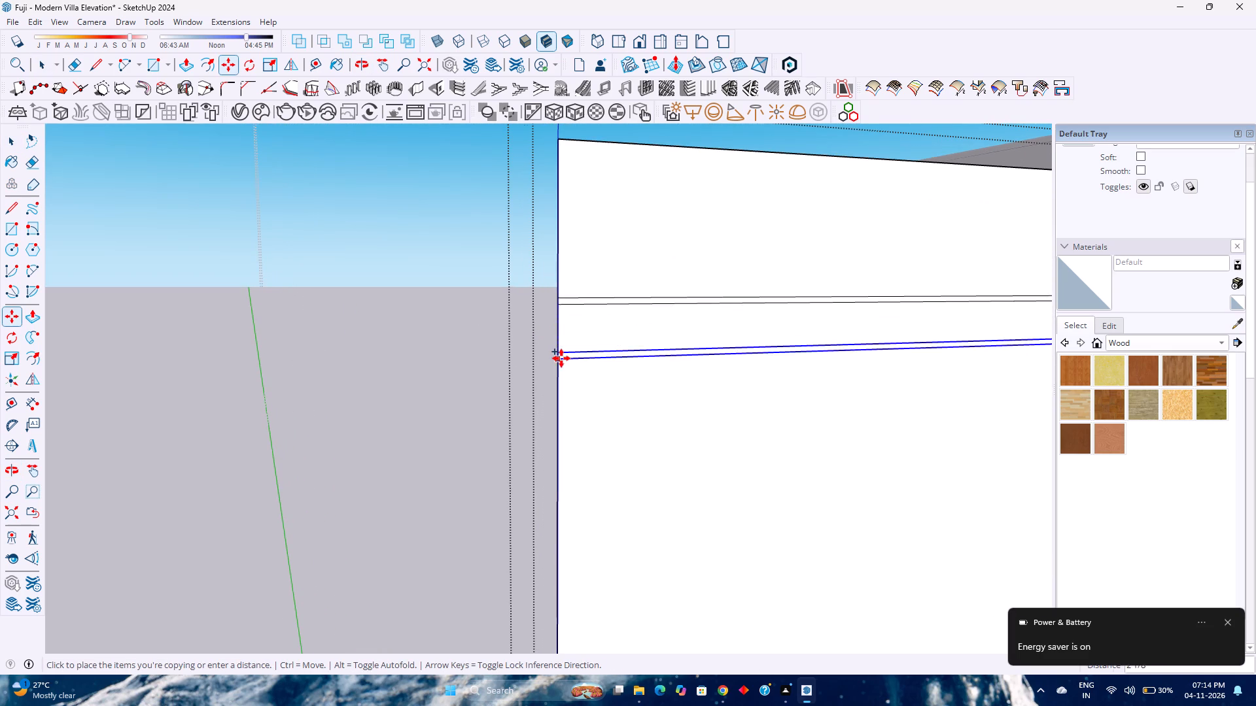
scroll(561, 358, "down", 14)
middle_click_drag(592, 449, 502, 315, "shift")
middle_click(500, 312, "shift")
scroll(500, 311, "down", 5)
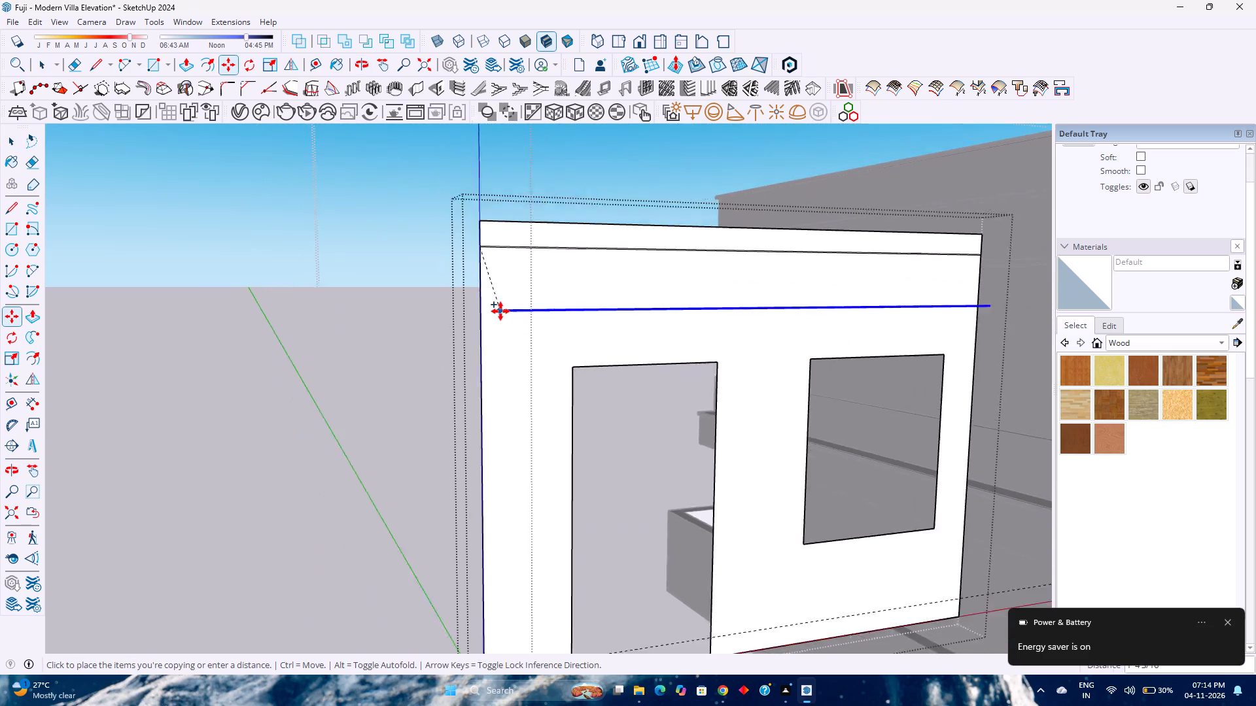
scroll(500, 311, "down", 5)
left_click(493, 541)
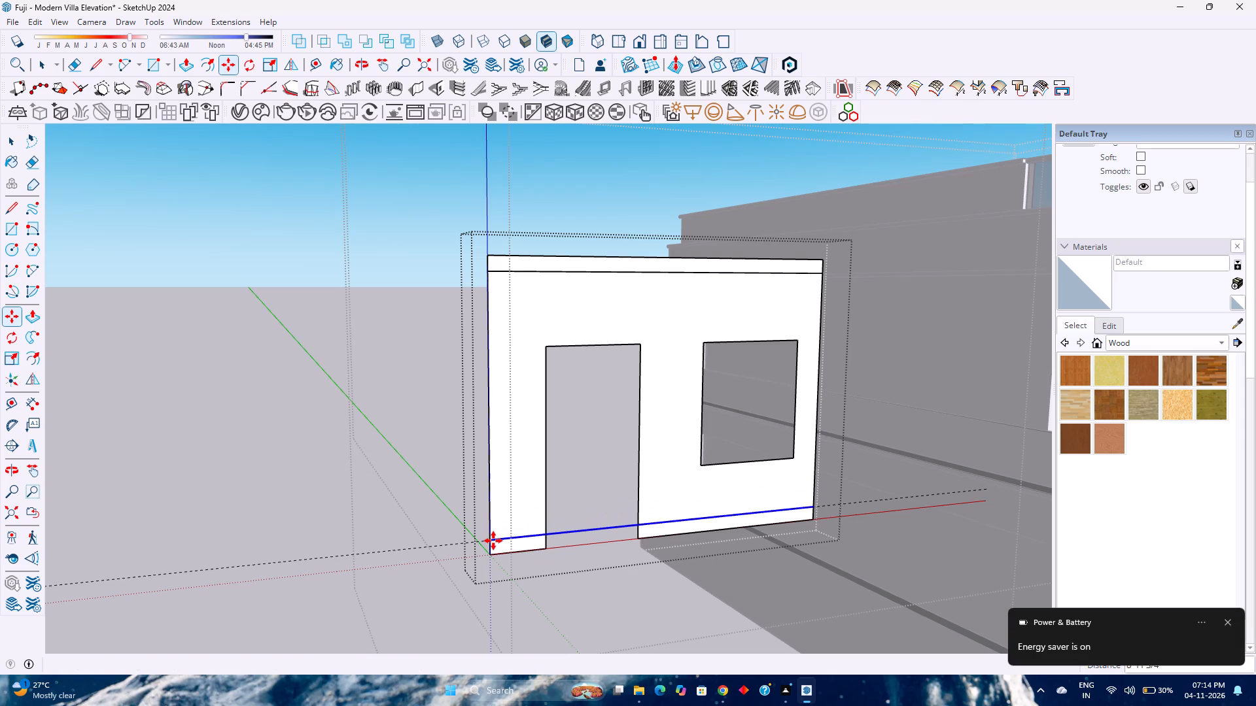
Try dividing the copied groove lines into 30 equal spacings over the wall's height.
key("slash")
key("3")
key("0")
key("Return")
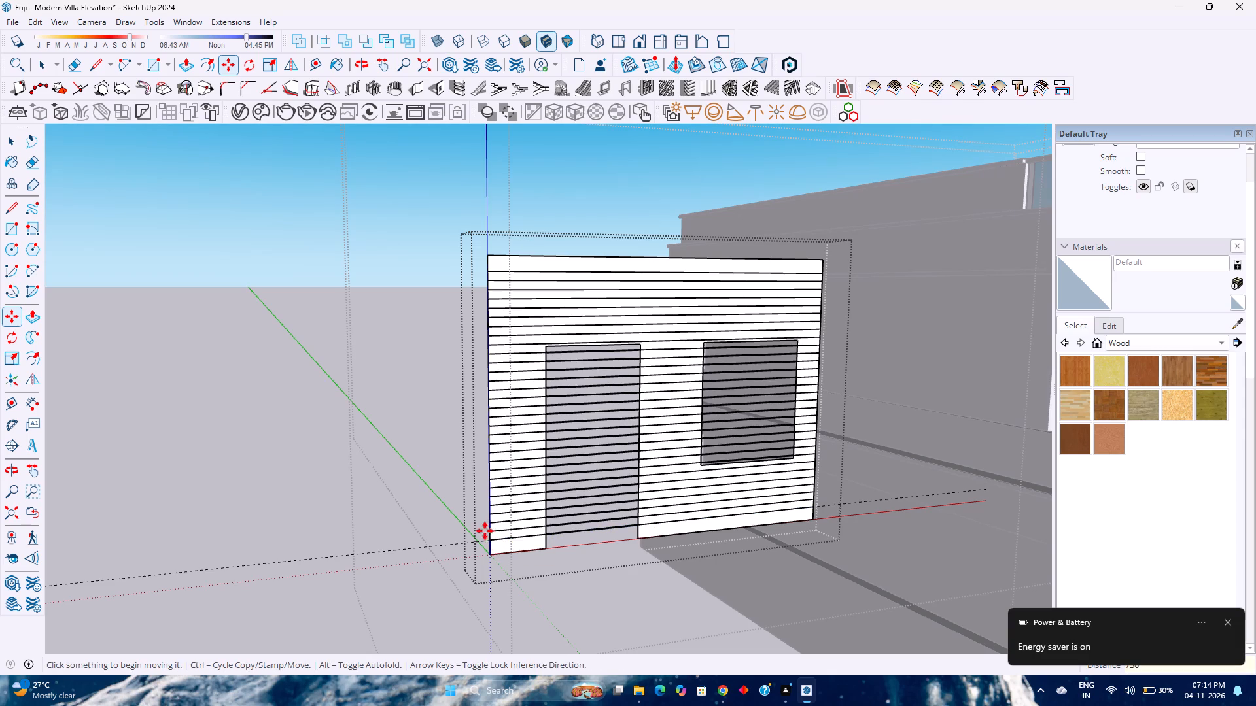
Divide the copied groove lines into 20 equal spacings between the top pair and the base pair.
key("slash")
key("2")
key("0")
key("Return")
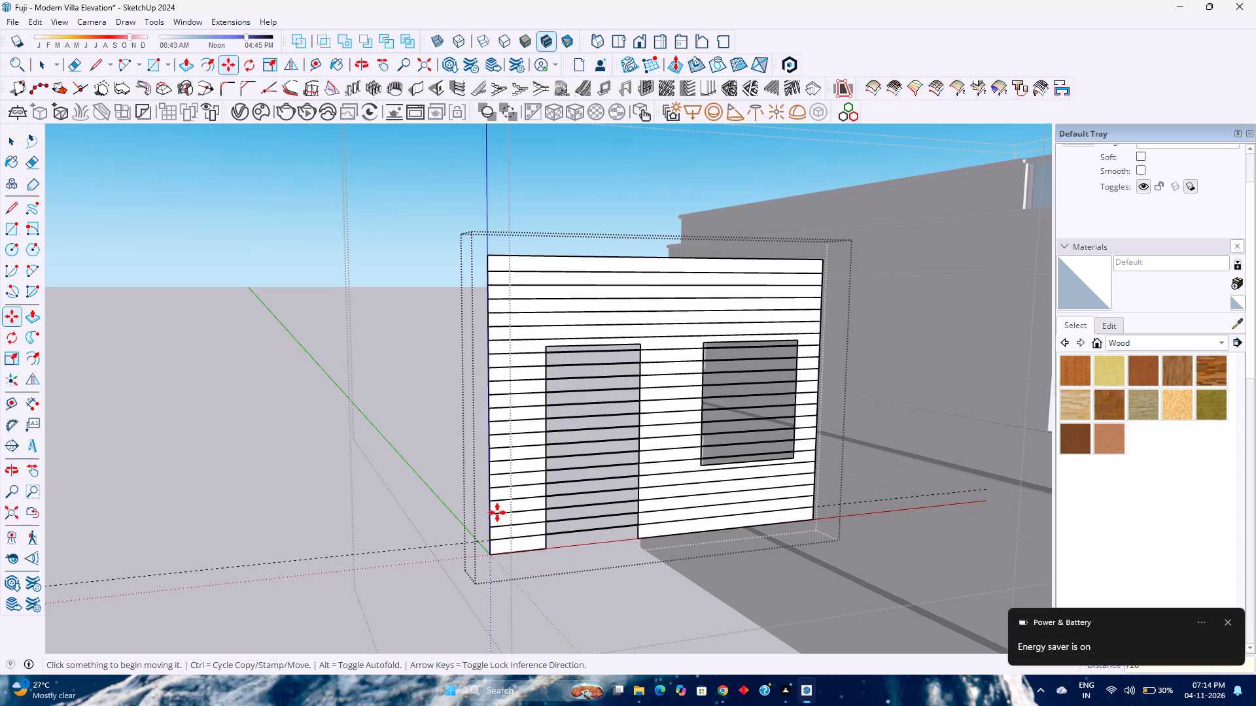
Erase the groove line segments that cross the wall's door and window openings.
scroll(478, 295, "up", 6)
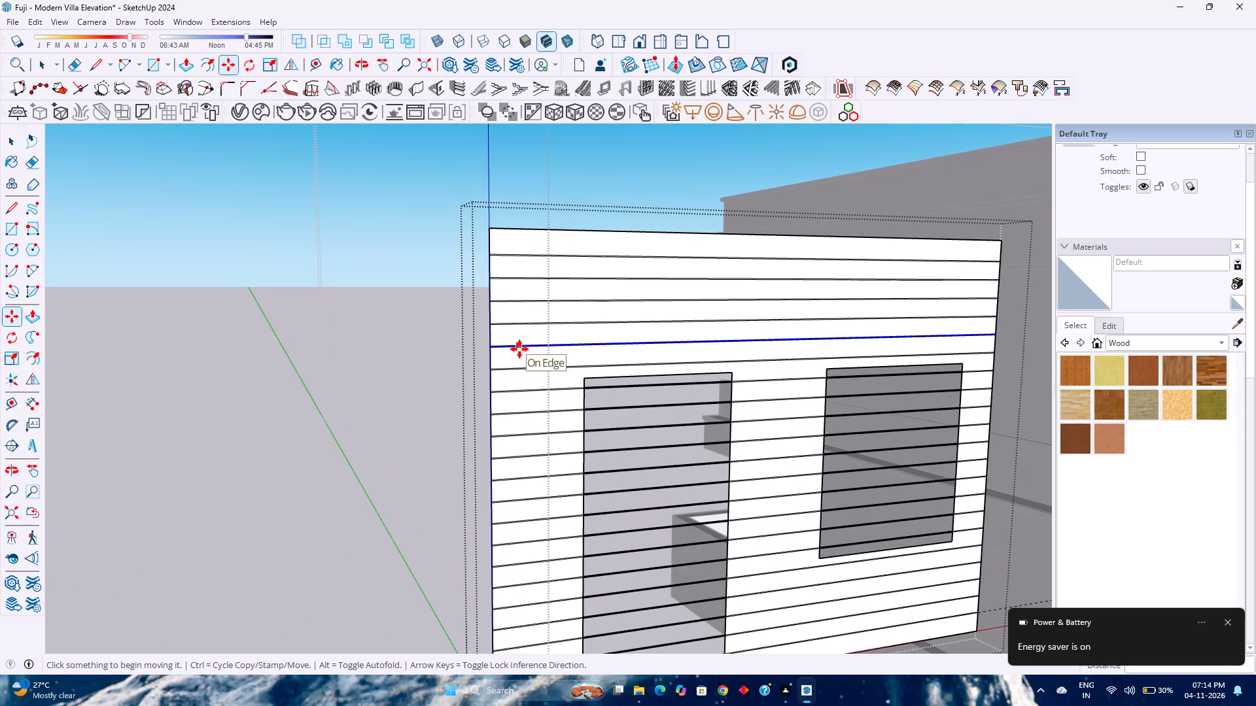
scroll(514, 373, "up", 4)
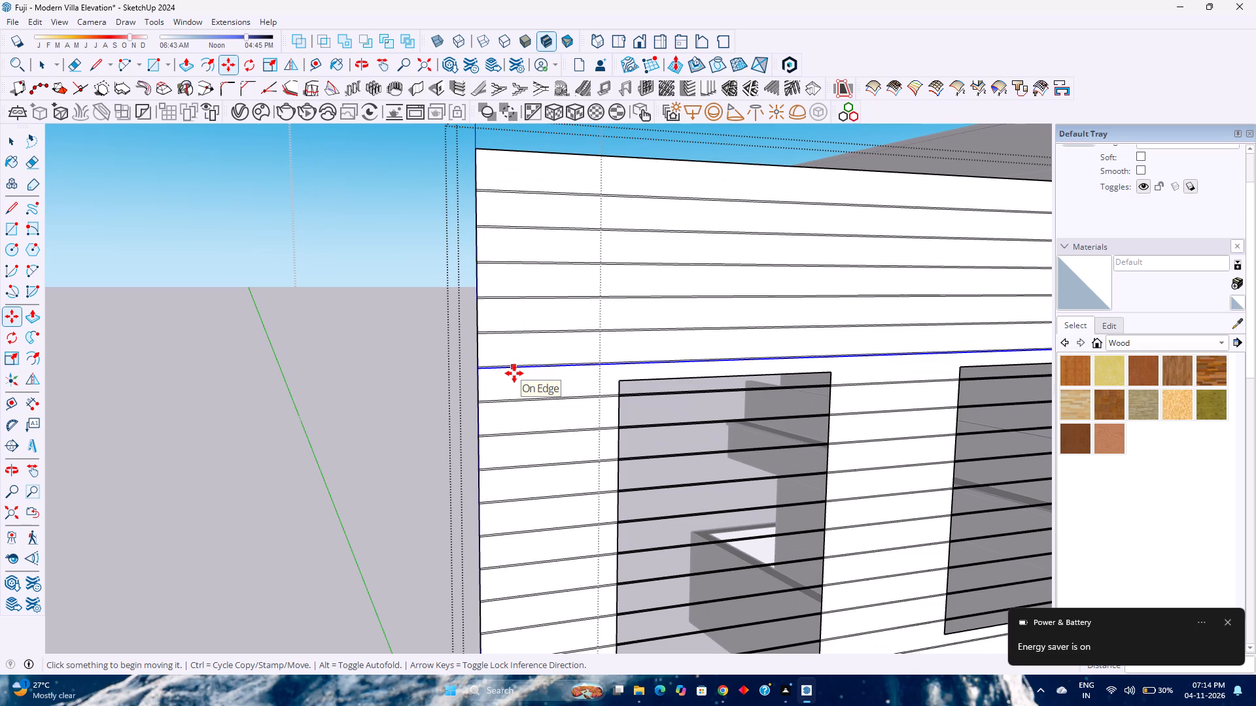
key("space")
key("e")
left_click_drag(667, 392, 664, 408)
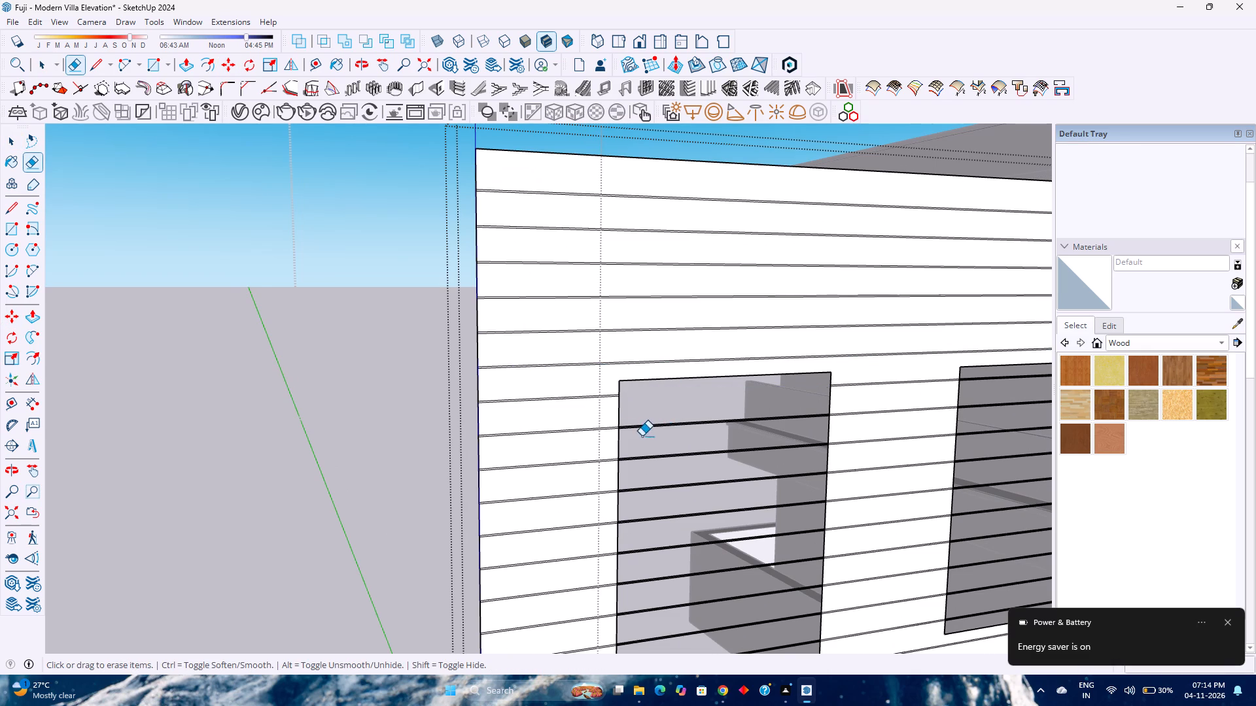
scroll(642, 436, "down", 3)
middle_click_drag(660, 464, 571, 374, "shift")
middle_click(571, 374, "shift")
left_click_drag(576, 328, 616, 633)
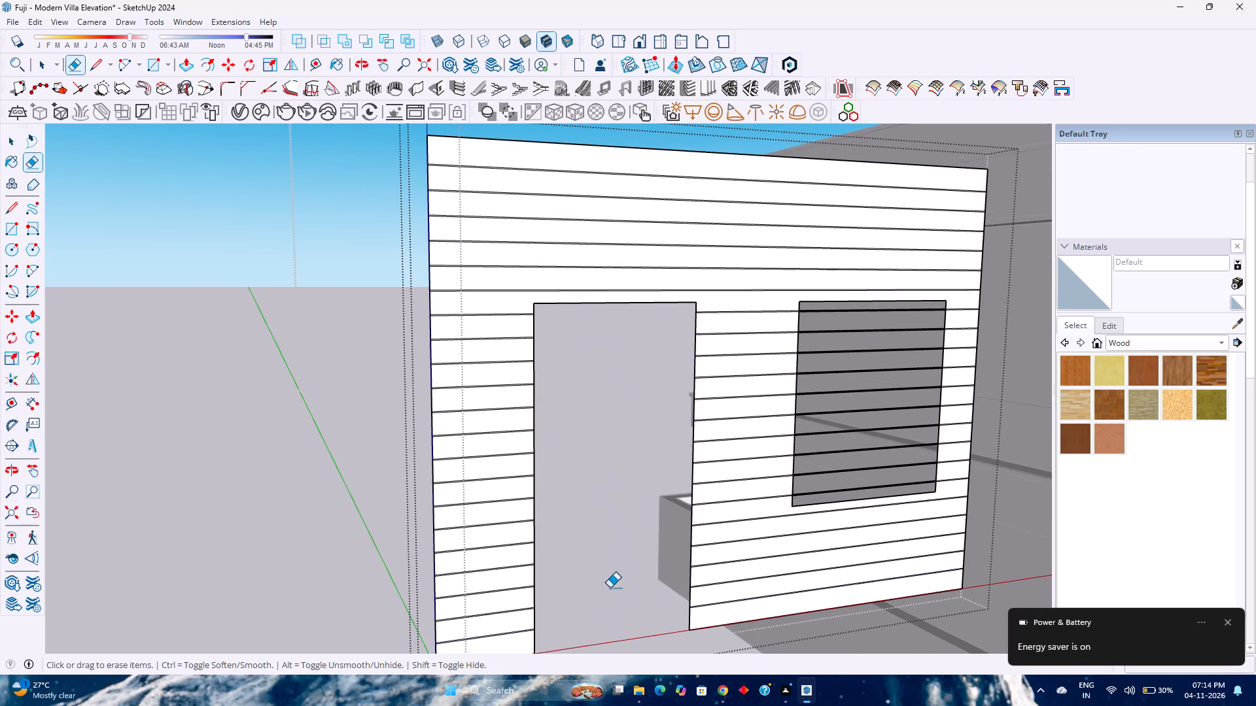
middle_click_drag(586, 553, 488, 459, "shift")
middle_click(488, 459, "shift")
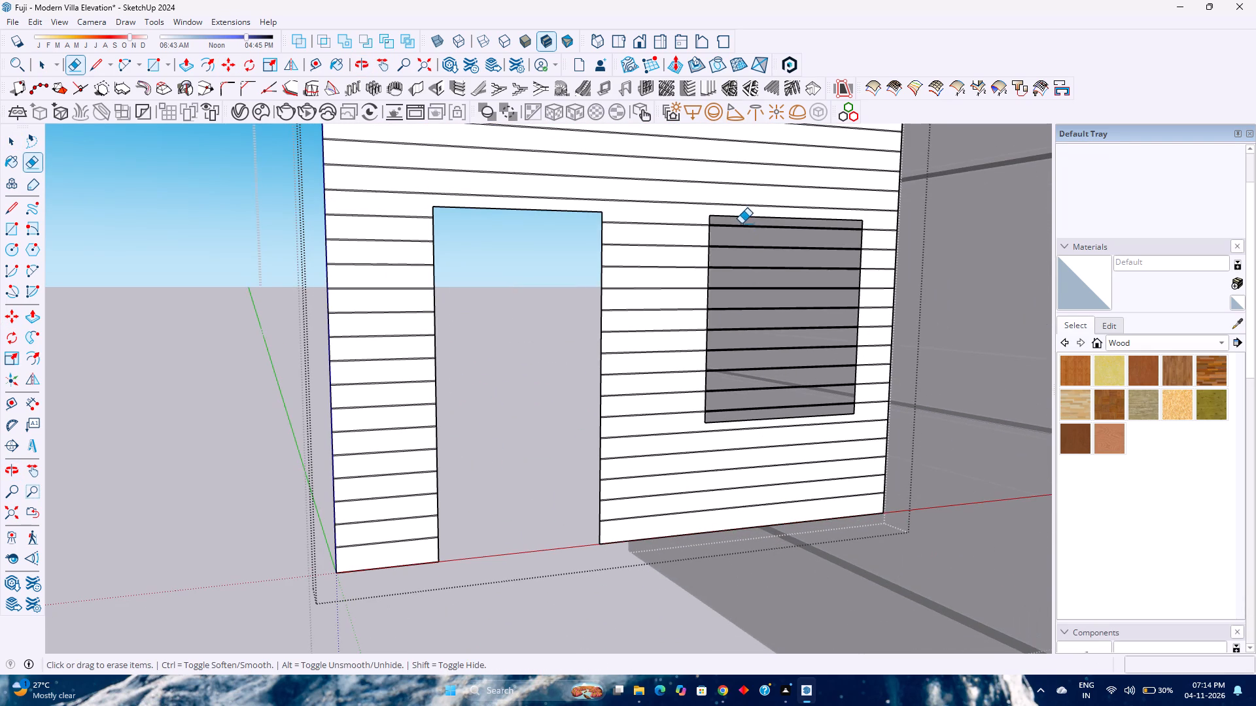
left_click_drag(741, 224, 756, 412)
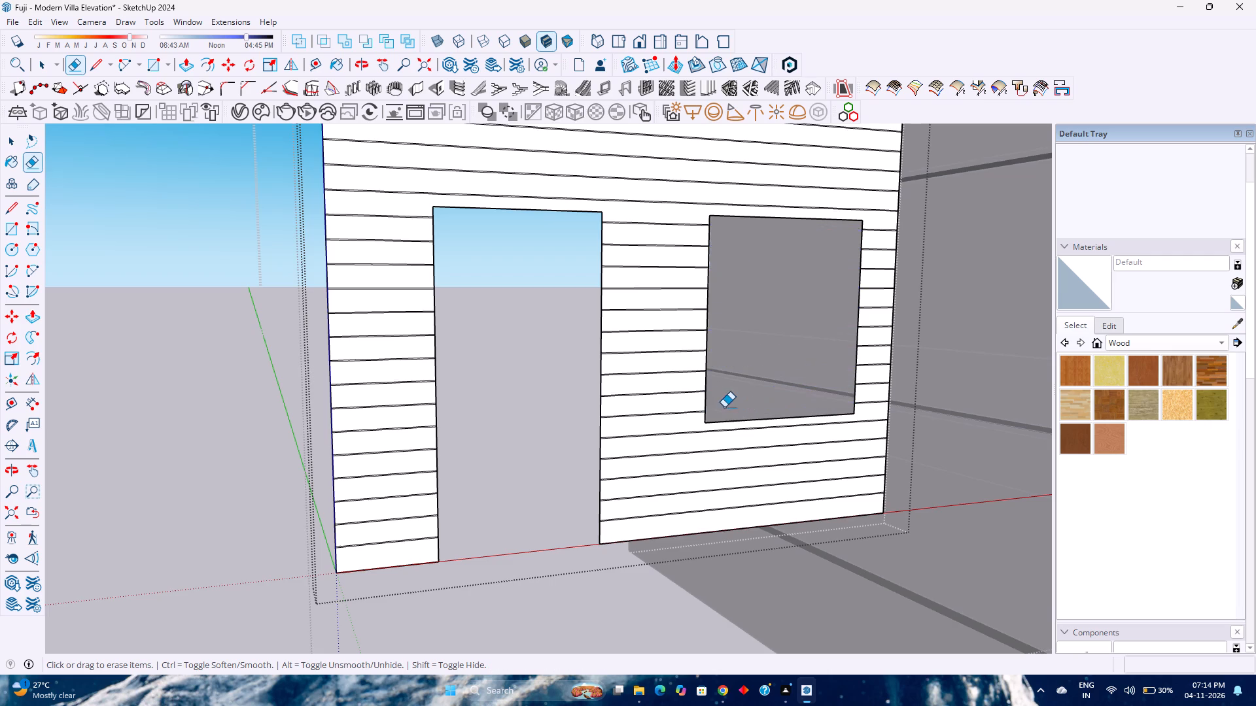
Push/Pull the topmost cladding strip of the wall outward by 0.25".
scroll(658, 389, "down", 2)
key("p")
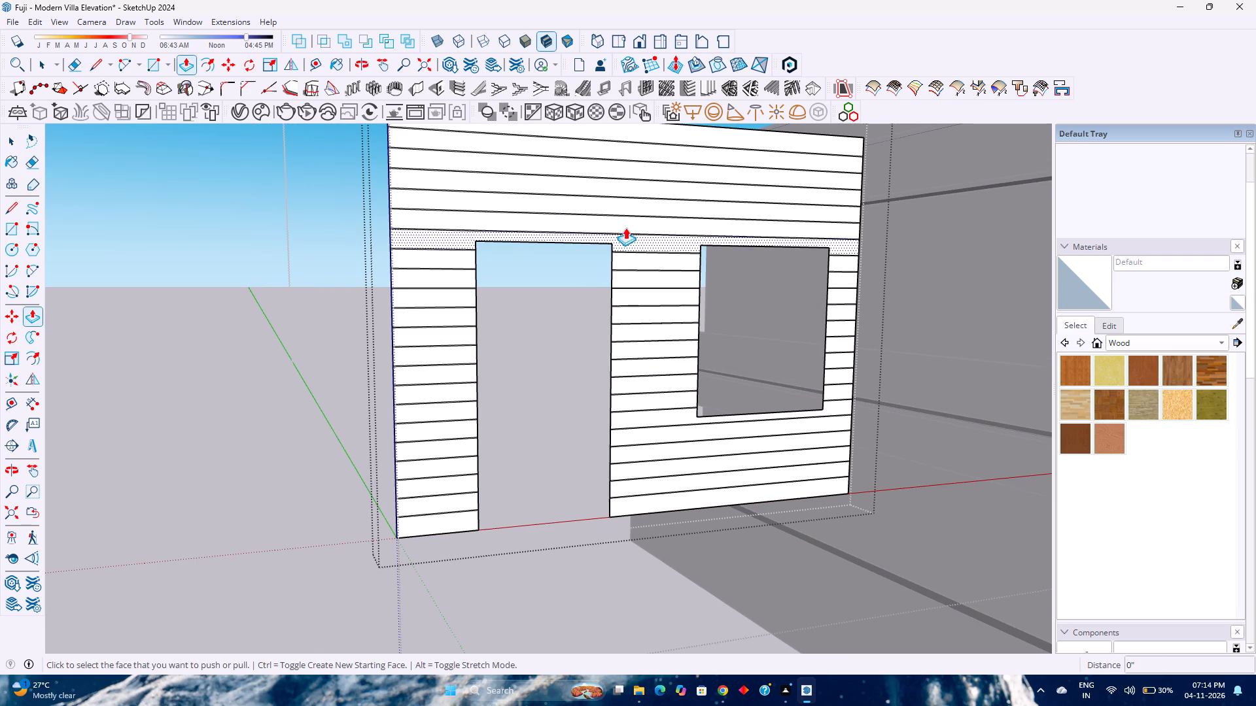
scroll(622, 217, "up", 3)
middle_click_drag(622, 216, 653, 356)
scroll(620, 298, "down", 7)
middle_click_drag(489, 265, 539, 390, "shift")
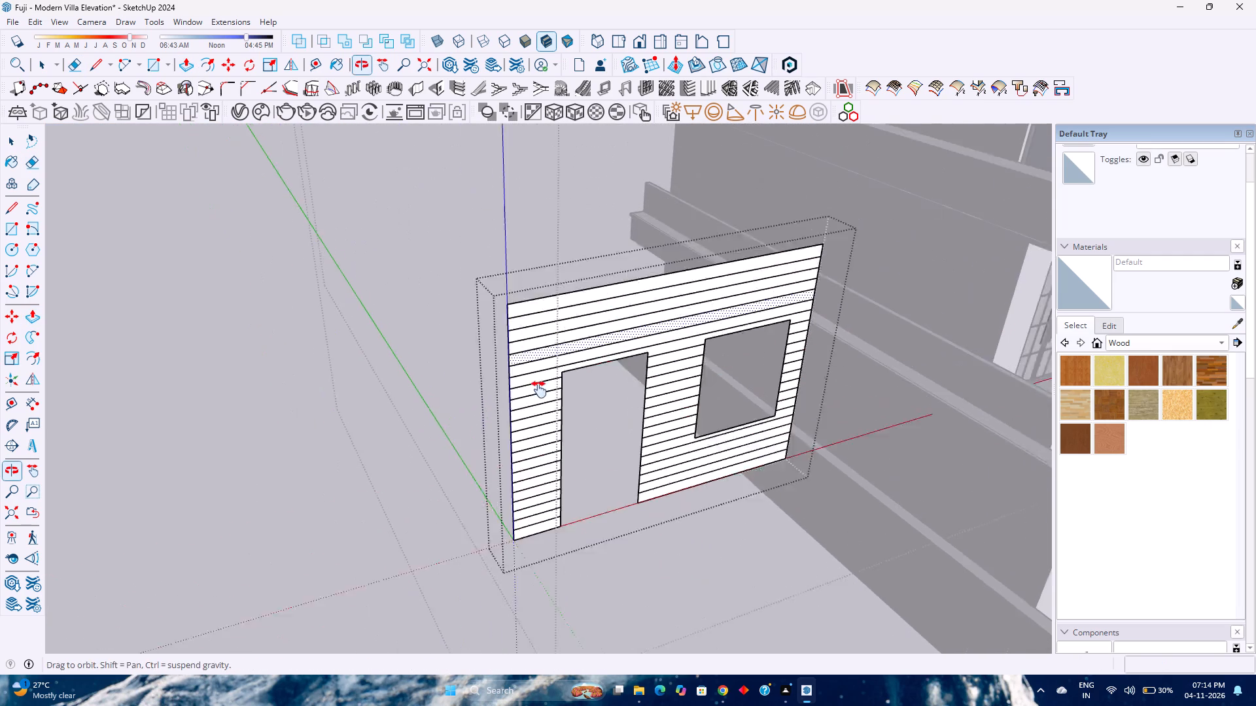
middle_click_drag(539, 390, 540, 395, "shift")
scroll(555, 376, "up", 9)
left_click(519, 341)
key("0")
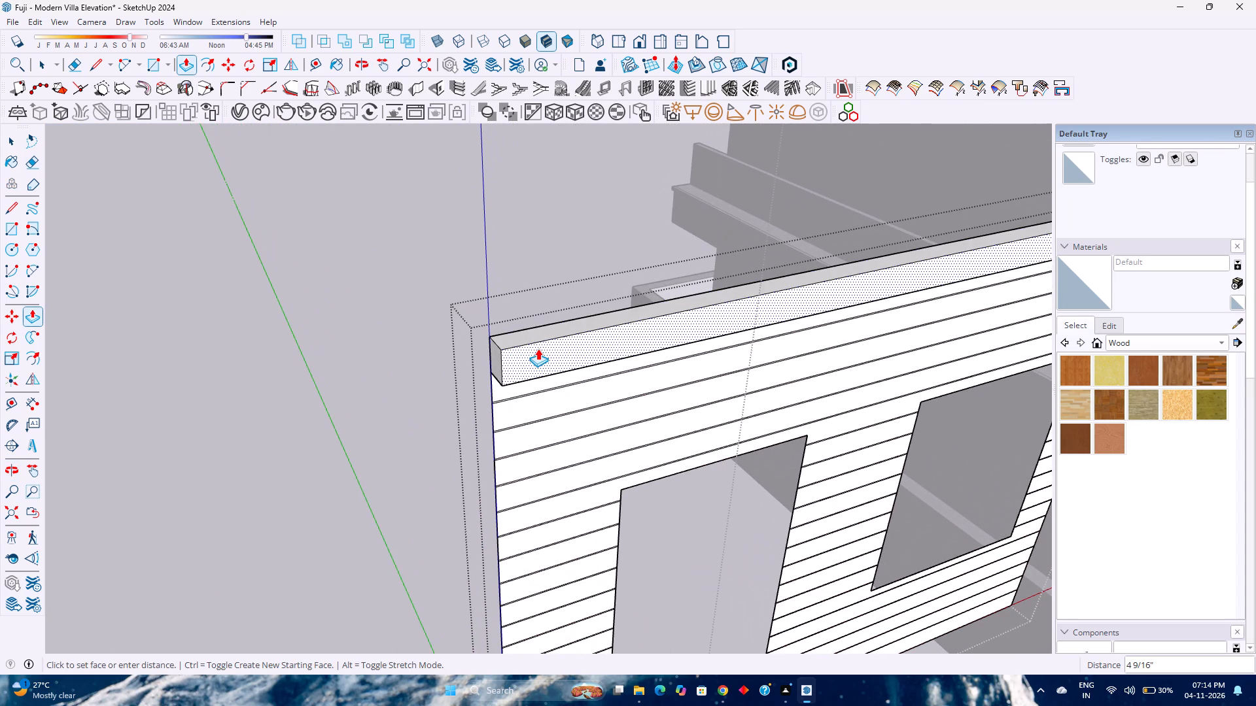
key("period")
key("2")
key("5")
key("Return")
Repeat the 1/4" outward Push/Pull on the cladding strips above the door, down to the first strip beside the door head.
double_click(546, 372)
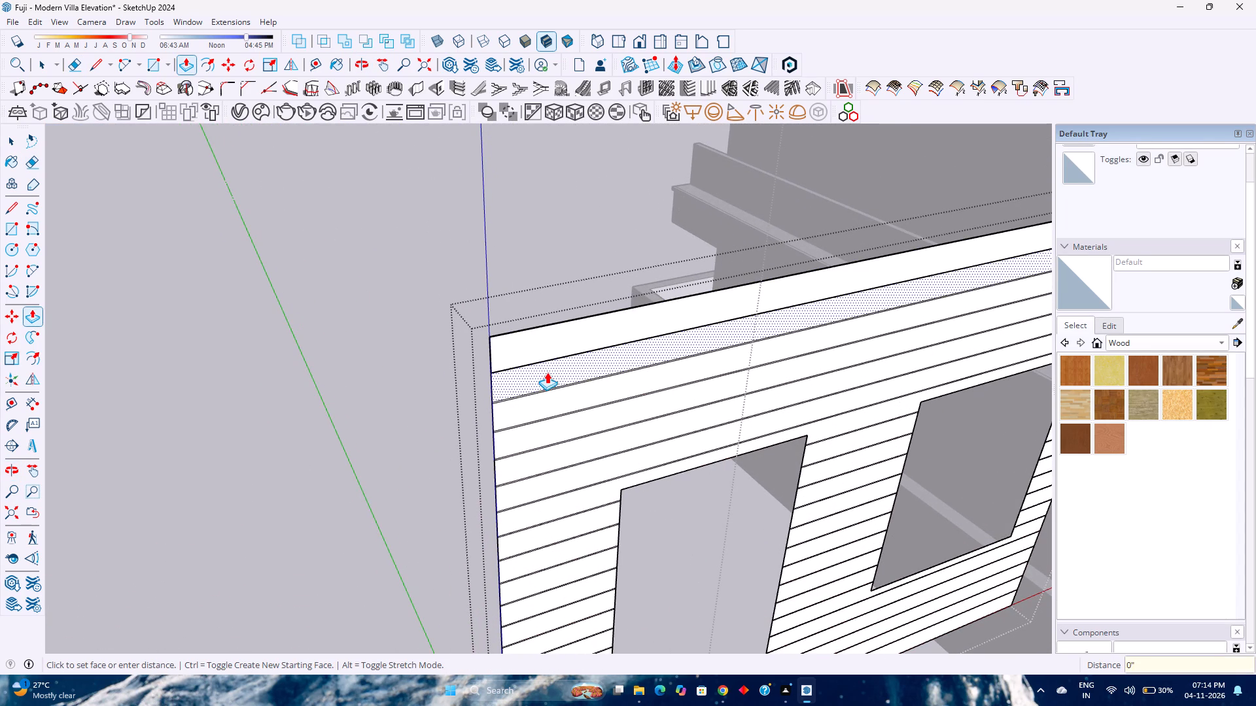
left_click(539, 350)
double_click(527, 404)
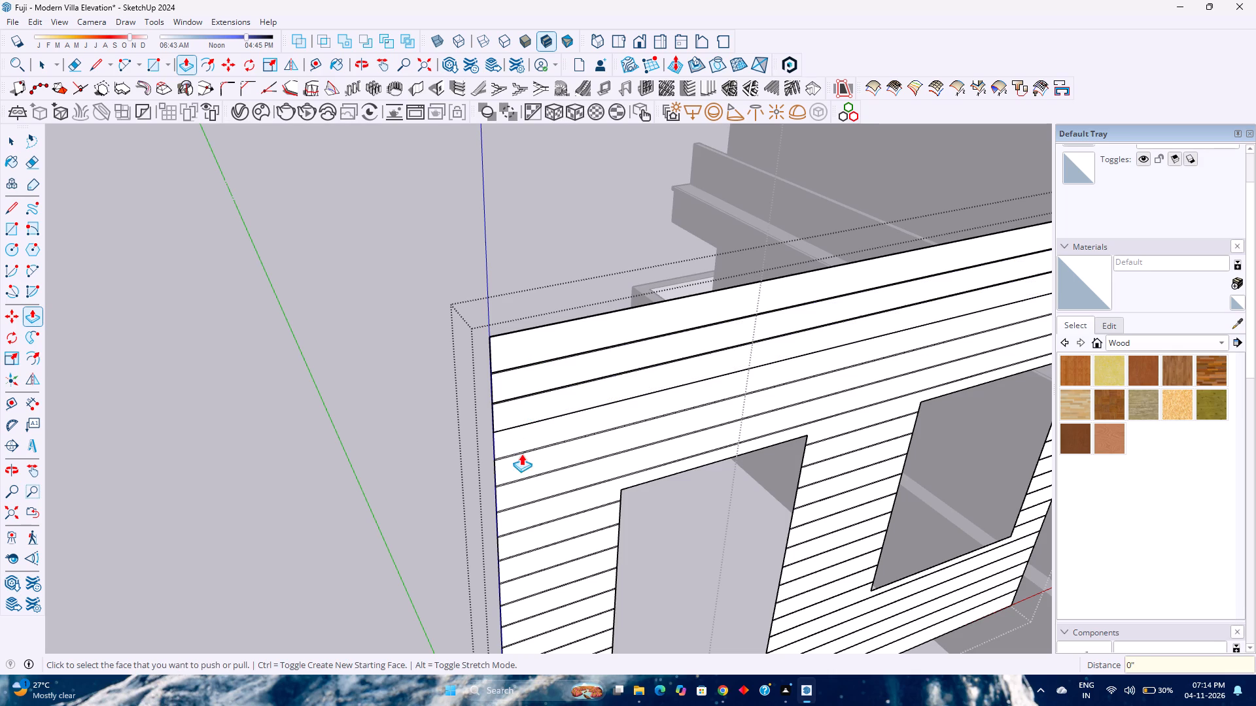
double_click(523, 436)
double_click(523, 462)
double_click(528, 486)
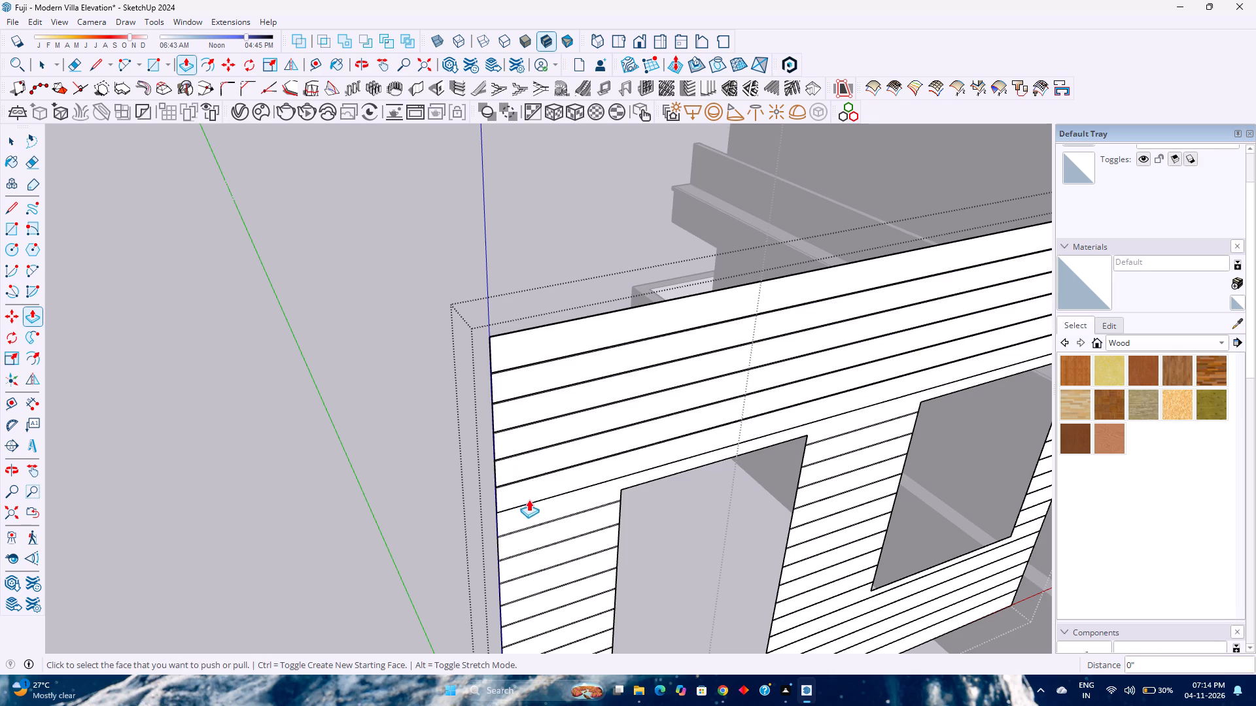
double_click(530, 507)
double_click(543, 531)
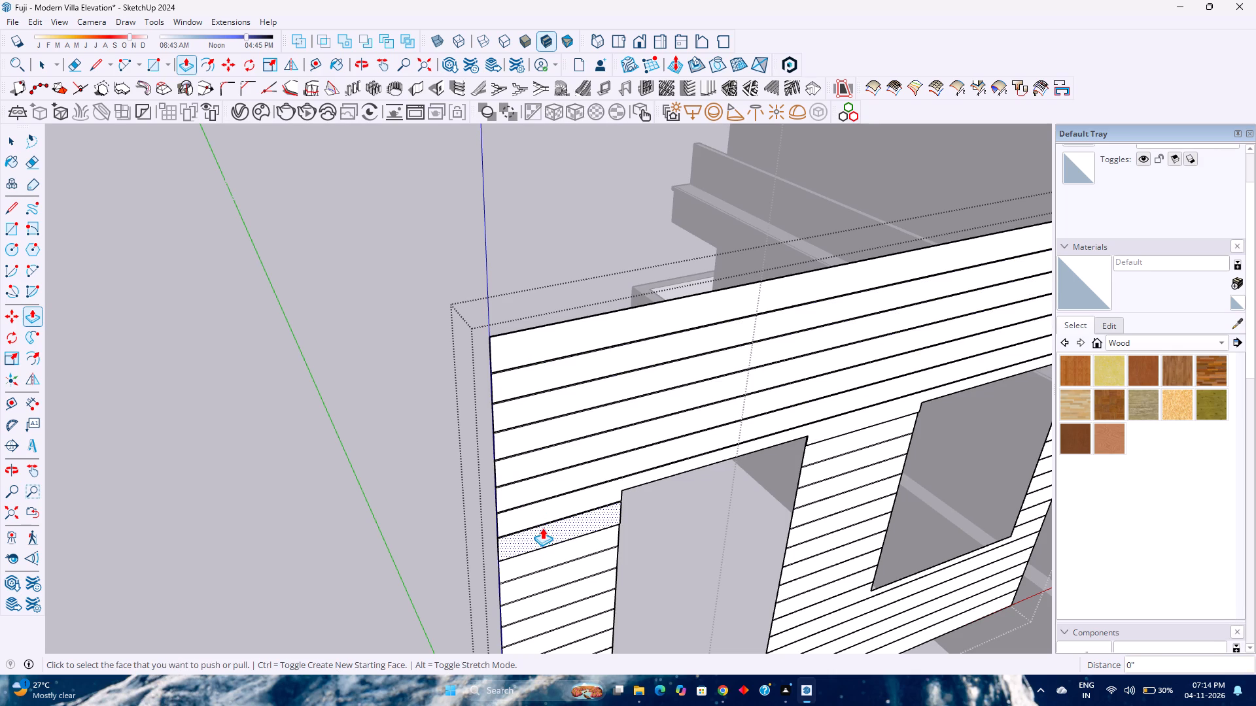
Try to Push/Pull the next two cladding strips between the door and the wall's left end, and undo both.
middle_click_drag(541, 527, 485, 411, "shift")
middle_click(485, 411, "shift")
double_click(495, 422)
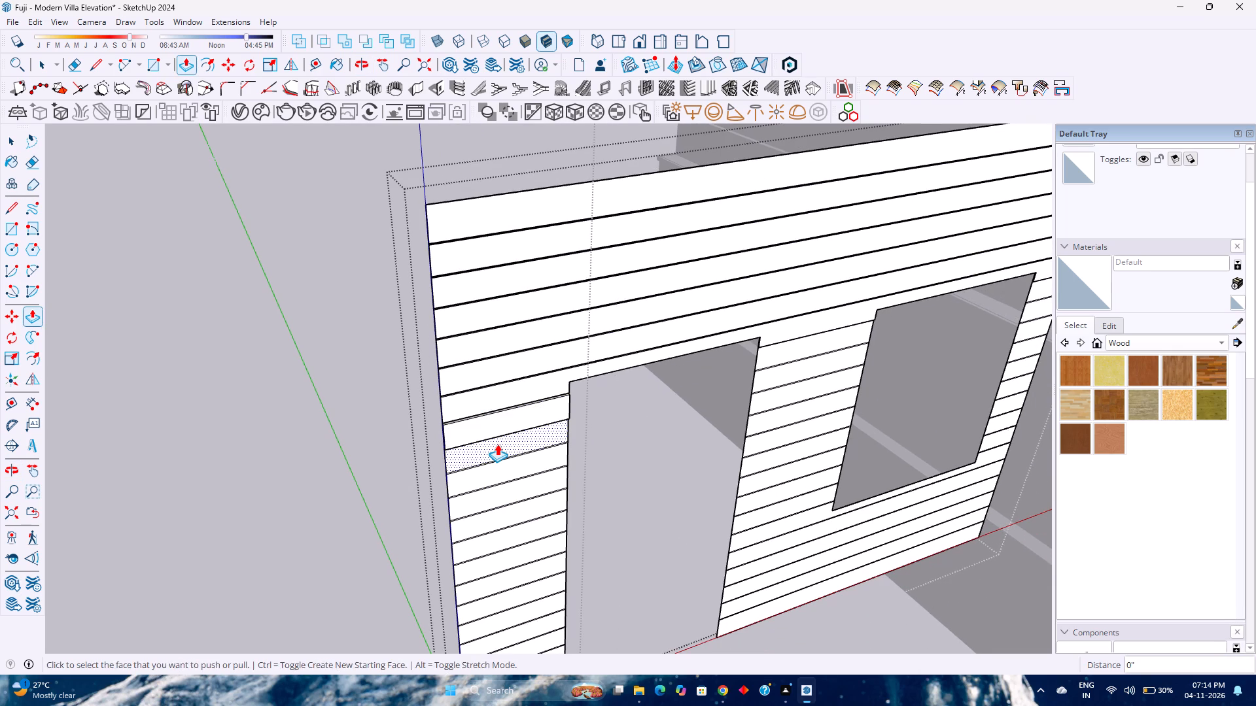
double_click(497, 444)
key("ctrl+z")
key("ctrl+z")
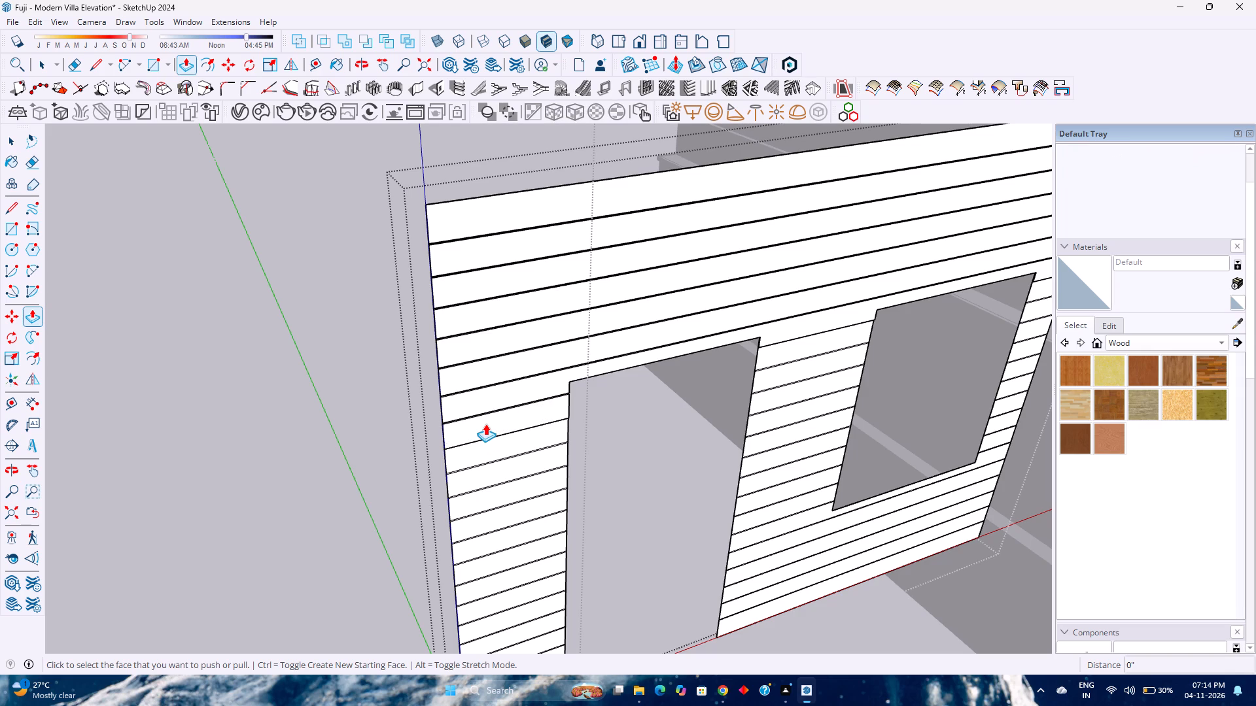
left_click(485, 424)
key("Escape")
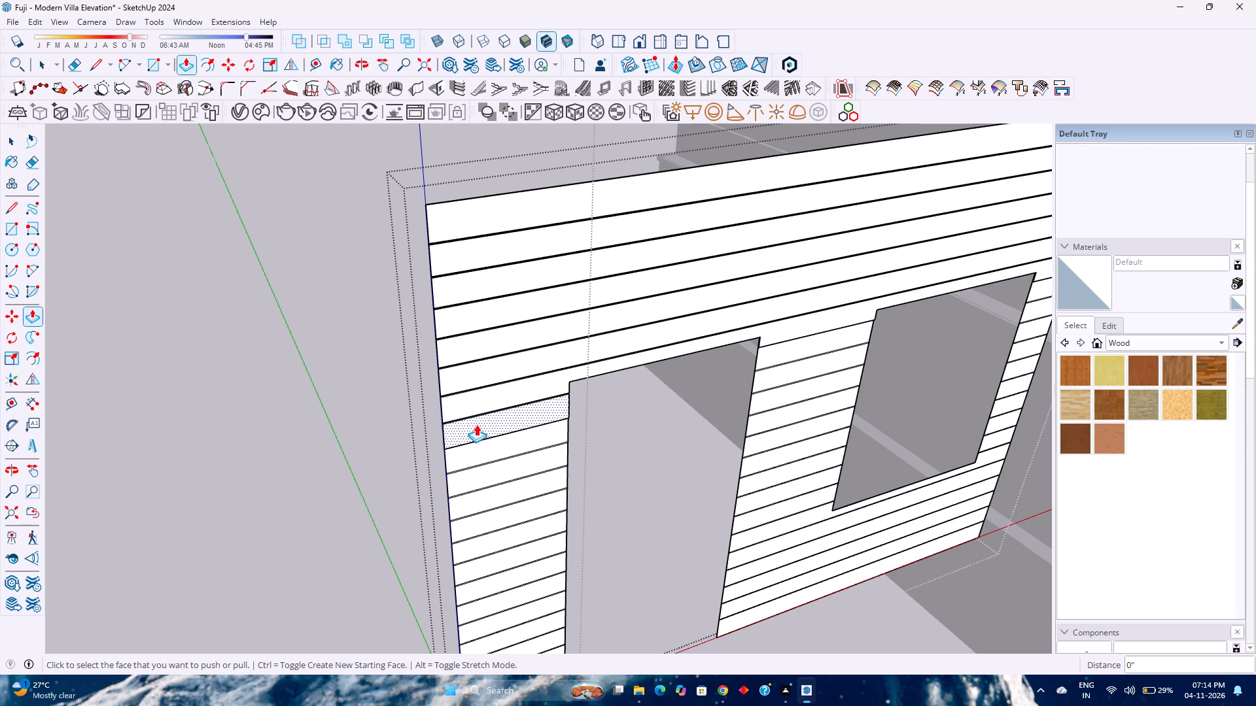
Push/Pull the upper cladding strips between the wall's left end and the door outward by 1/4", matching the finished strips.
left_click(467, 456)
left_click(470, 432)
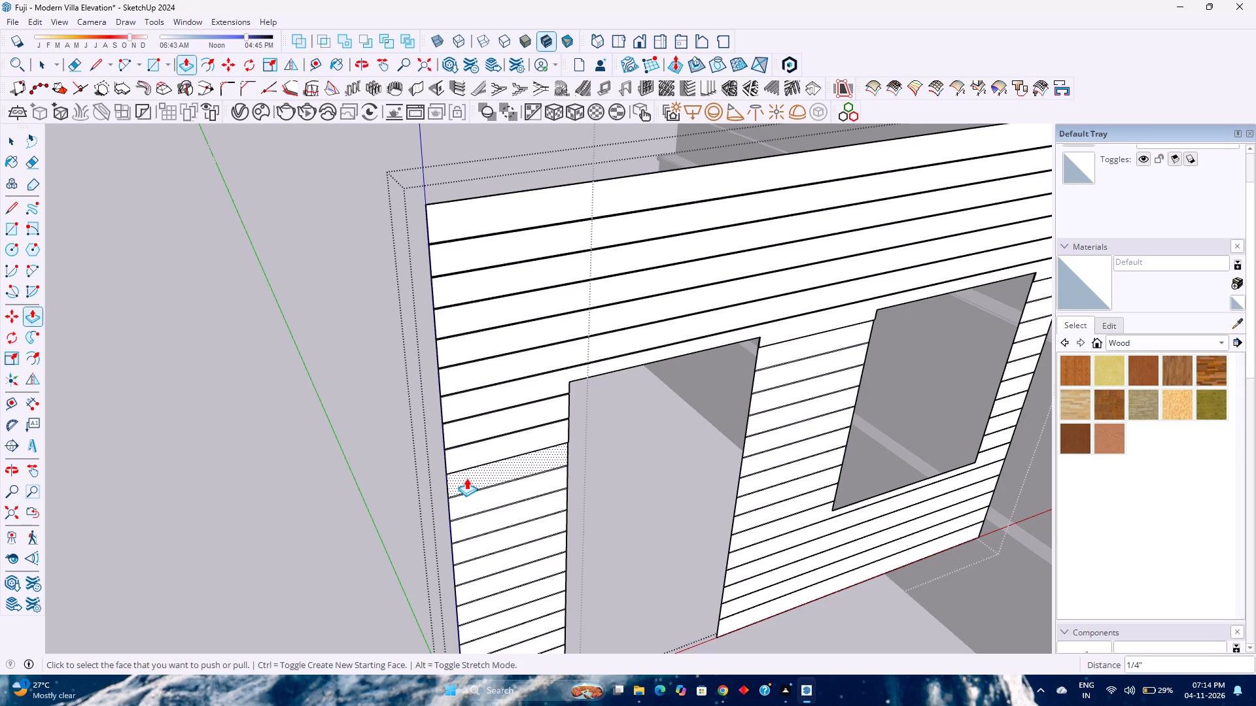
double_click(466, 478)
double_click(483, 508)
scroll(483, 503, "down", 2)
middle_click_drag(480, 504, 468, 432, "shift")
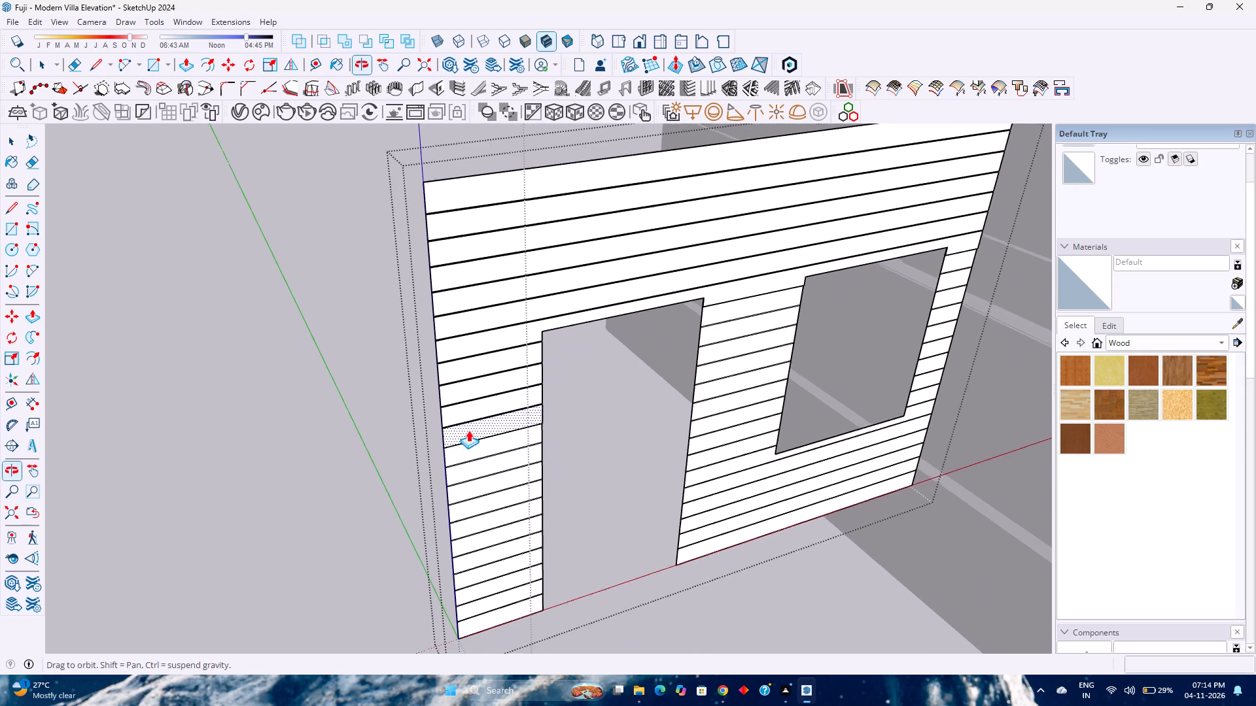
middle_click(468, 432, "shift")
scroll(475, 452, "up", 1)
double_click(475, 446)
Repeat the 1/4" Push/Pull on the middle cladding strips between the wall's left end and the door.
scroll(468, 441, "up", 4)
middle_click_drag(438, 439, 449, 435)
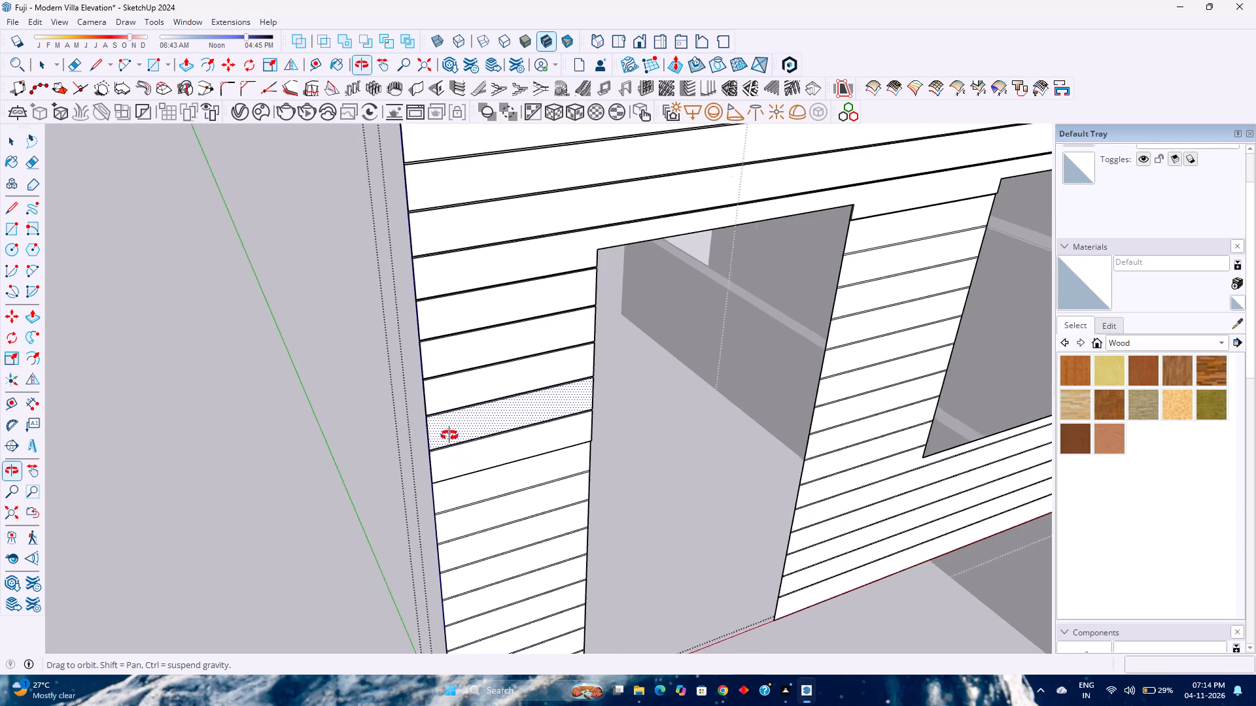
middle_click_drag(458, 432, 553, 394)
middle_click_drag(449, 435, 458, 432)
middle_click(553, 394)
scroll(513, 448, "up", 1)
middle_click_drag(476, 507, 510, 397, "shift")
middle_click(510, 397, "shift")
scroll(495, 405, "up", 3)
double_click(495, 405)
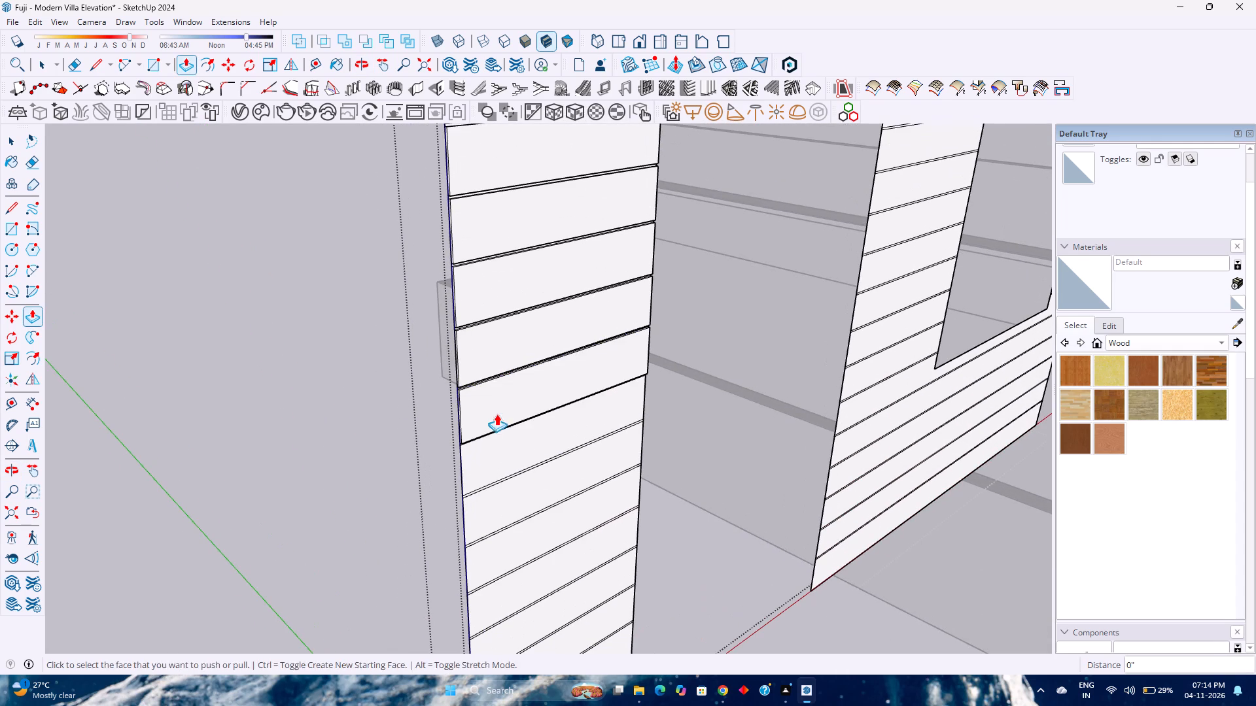
double_click(505, 447)
double_click(514, 488)
Repeat the 1/4" Push/Pull on the remaining lower strips left of the door, down to the wall's base.
middle_click_drag(514, 489, 480, 386, "shift")
middle_click(479, 378, "shift")
middle_click(479, 364, "shift")
middle_click(479, 359, "shift")
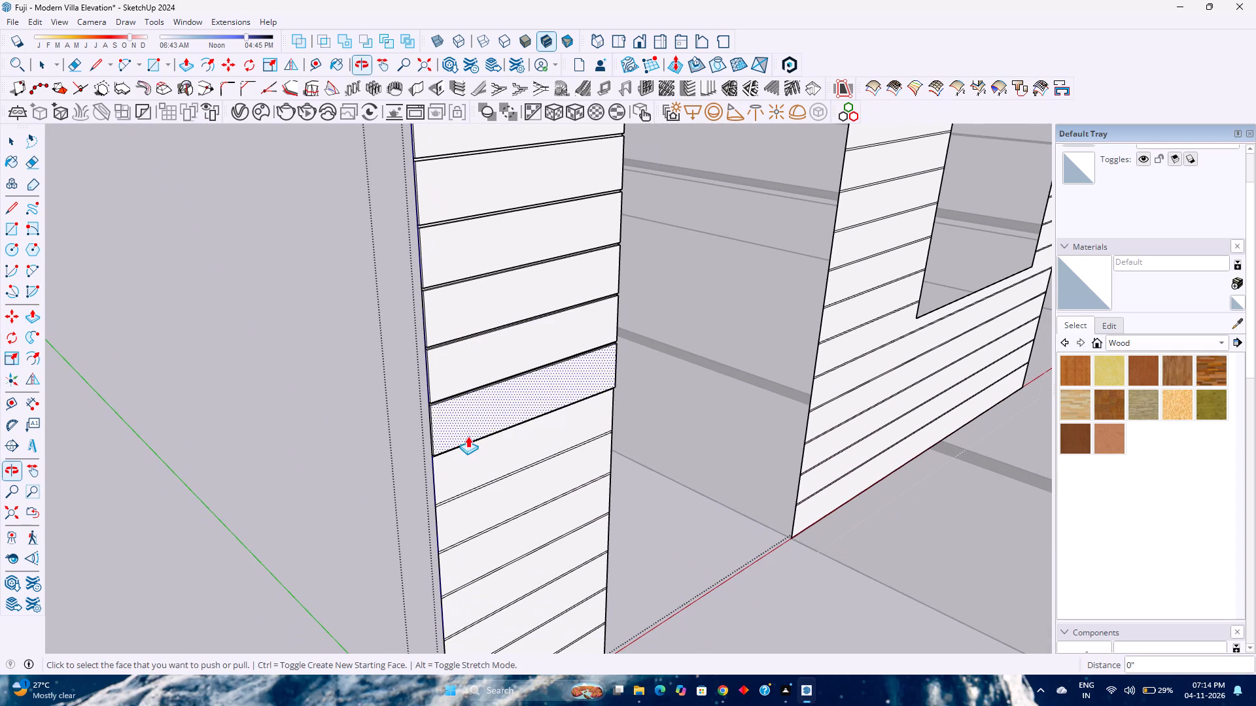
double_click(478, 460)
middle_click_drag(478, 461, 454, 372, "shift")
middle_click(454, 372, "shift")
double_click(465, 435)
middle_click_drag(466, 445, 460, 431, "shift")
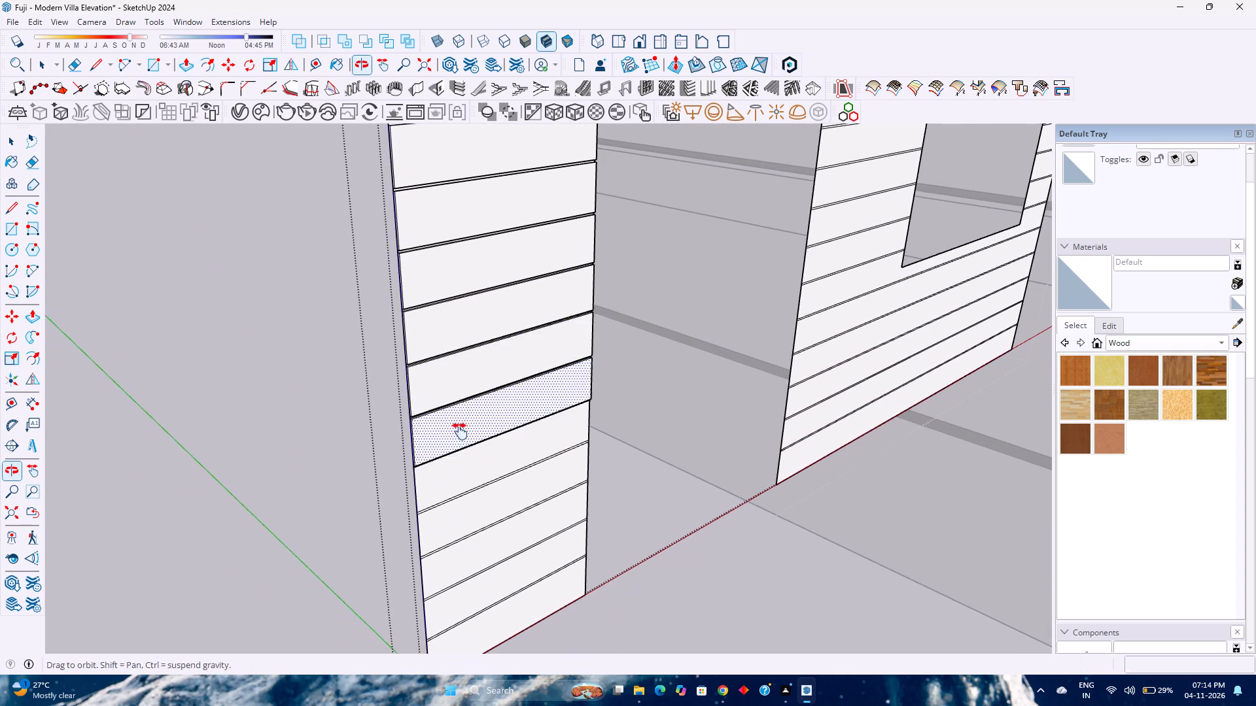
middle_click_drag(460, 431, 453, 349, "shift")
double_click(445, 377)
double_click(455, 423)
double_click(463, 465)
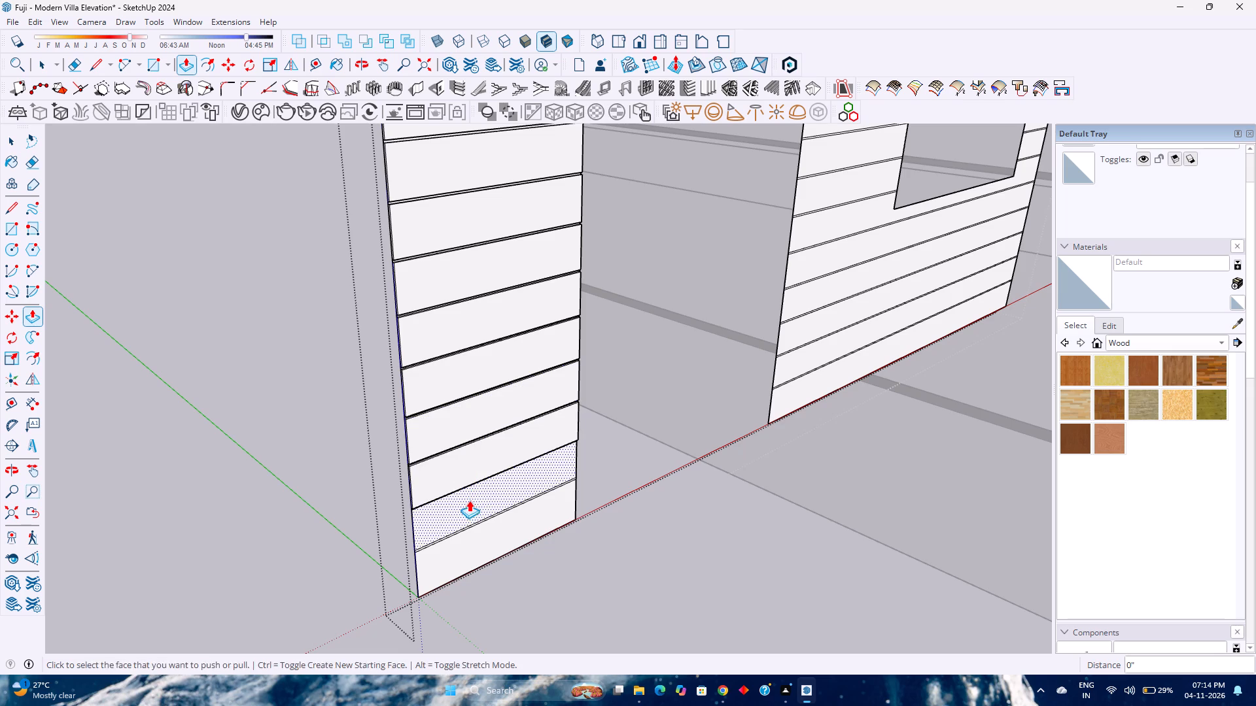
double_click(469, 501)
double_click(468, 531)
Repeat the 1/4" Push/Pull on the strips below the window, from the base up to the strip around the sill.
middle_click_drag(532, 514, 394, 503, "shift")
middle_click_drag(379, 507, 367, 514, "shift")
middle_click(364, 515, "shift")
middle_click(360, 519, "shift")
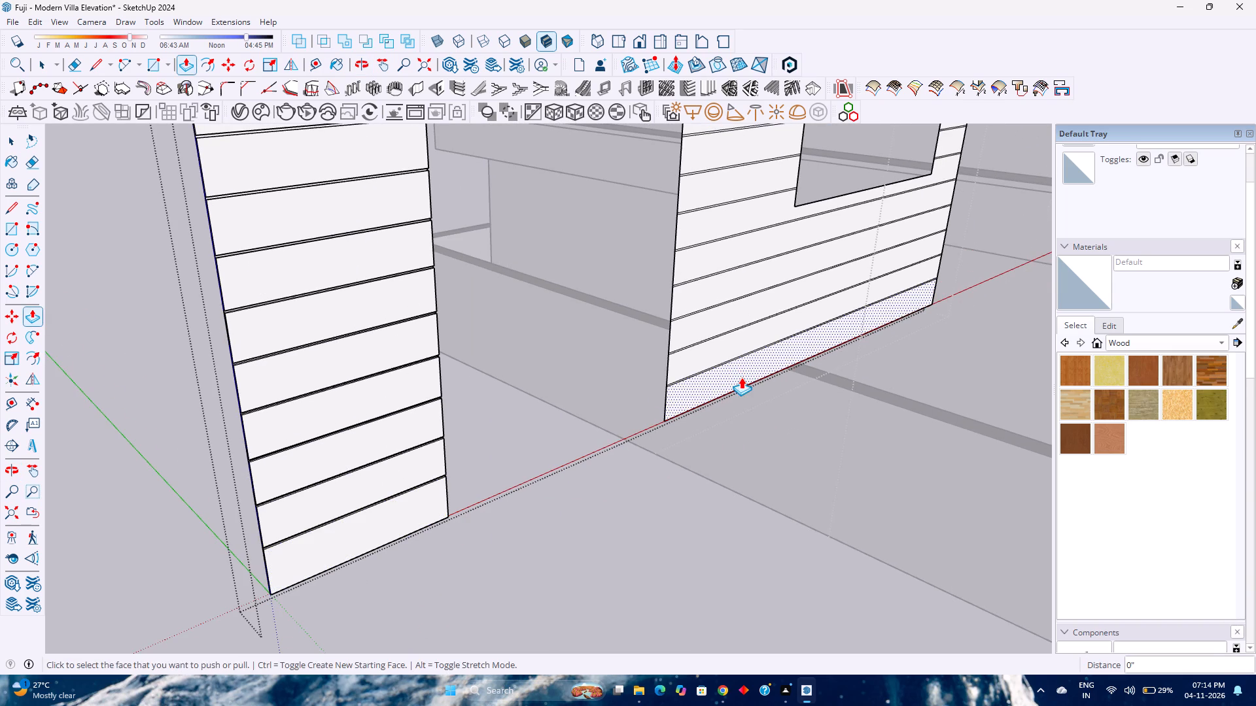
double_click(741, 377)
double_click(736, 351)
double_click(724, 310)
middle_click_drag(723, 312, 713, 384, "shift")
middle_click(712, 386, "shift")
middle_click(712, 388, "shift")
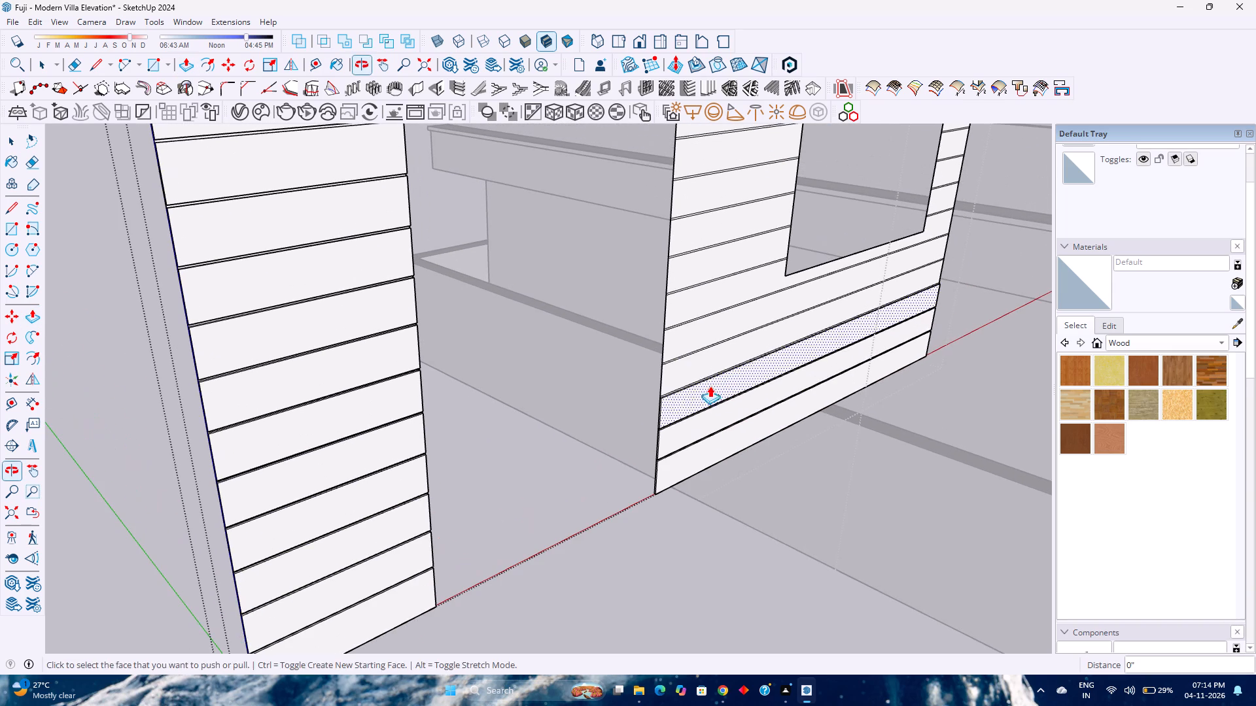
double_click(709, 363)
double_click(710, 328)
middle_click_drag(710, 328, 682, 403, "shift")
middle_click(682, 403, "shift")
double_click(684, 371)
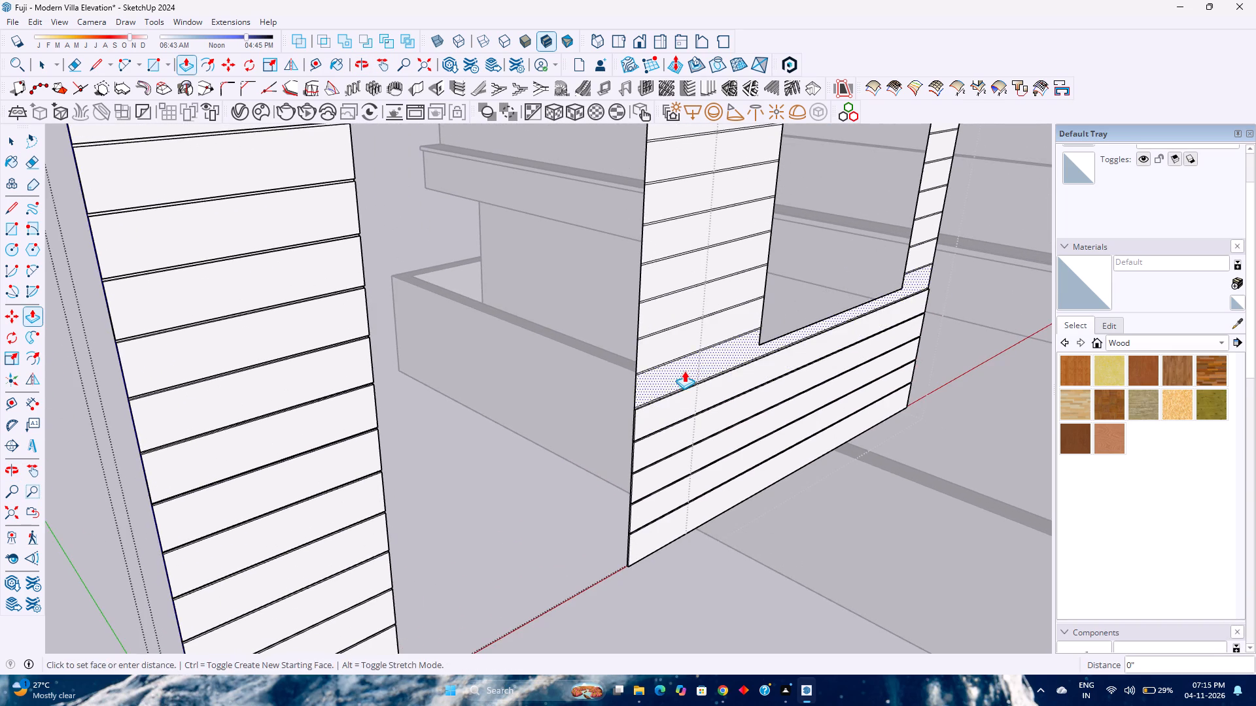
Push/Pull the lower cladding strips between the door and the window outward, matching the finished strips beneath them.
middle_click_drag(684, 370, 653, 457, "shift")
left_click(653, 405)
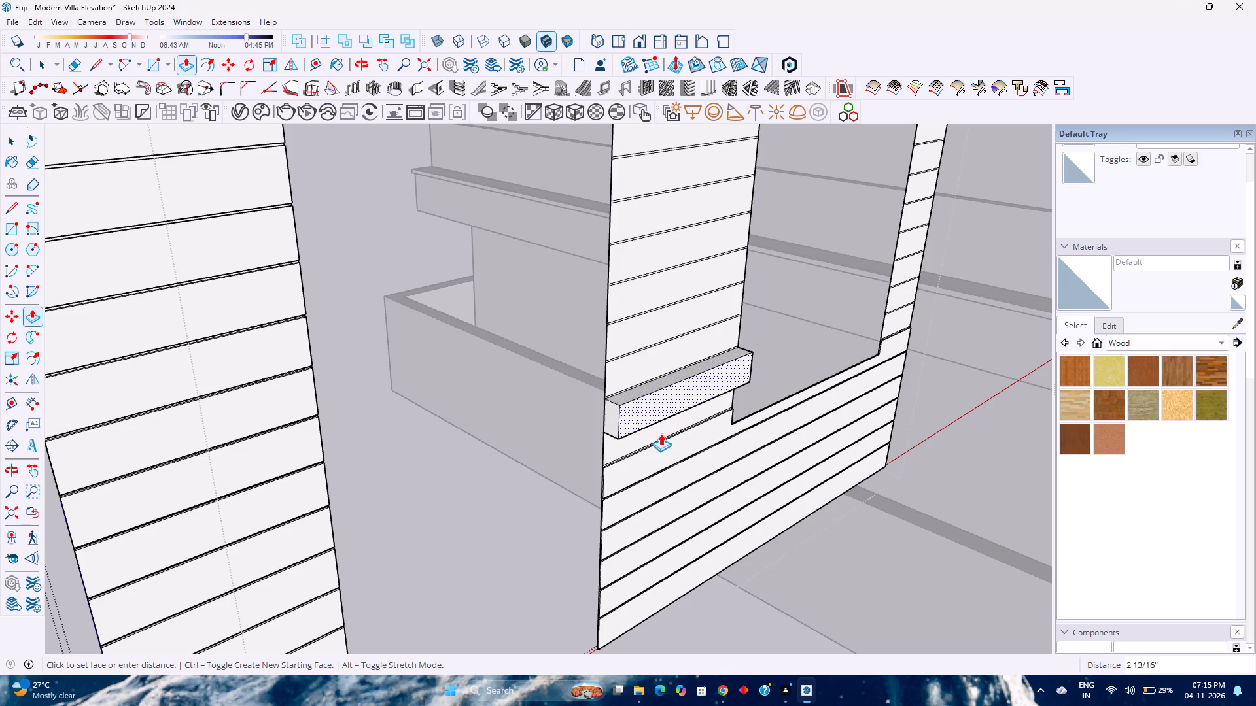
left_click(665, 450)
double_click(659, 422)
double_click(656, 359)
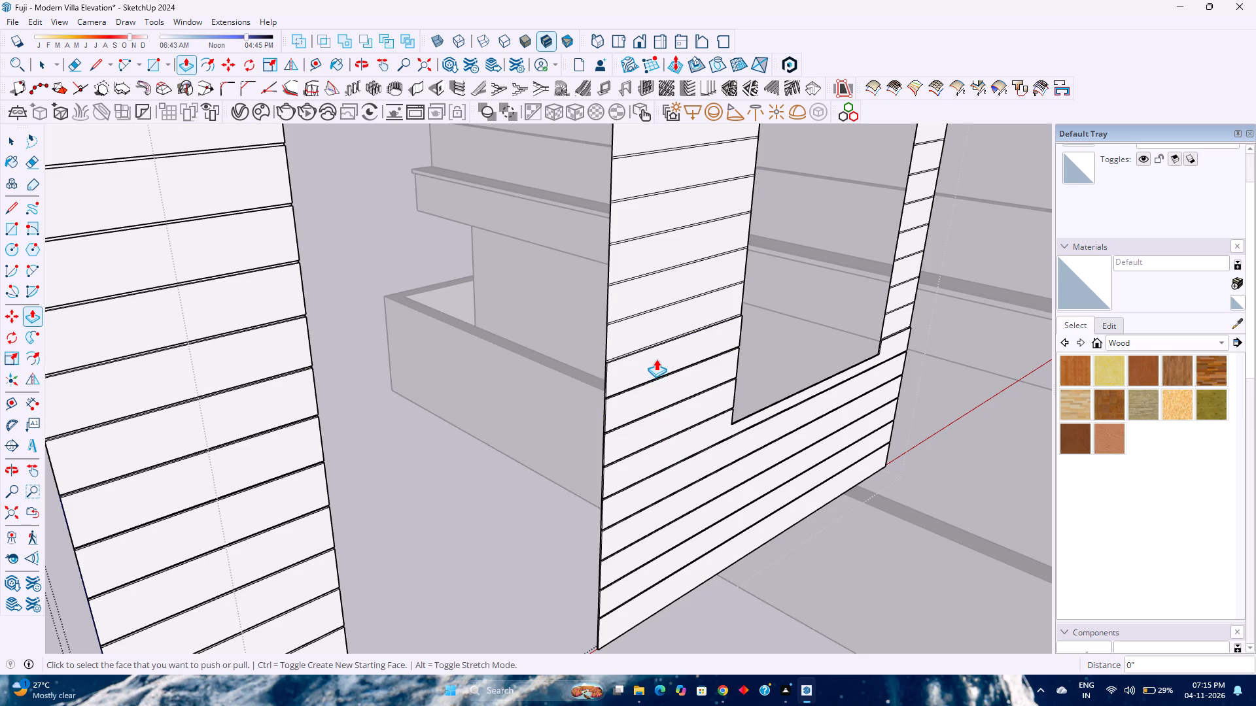
middle_click_drag(656, 359, 652, 368, "shift")
middle_click_drag(652, 368, 651, 375, "shift")
middle_click_drag(651, 375, 631, 475, "shift")
double_click(636, 428)
double_click(637, 397)
Repeat the 1/4" Push/Pull on the upper cladding strips between the door and the window, up to the window head.
middle_click_drag(637, 395, 635, 454, "shift")
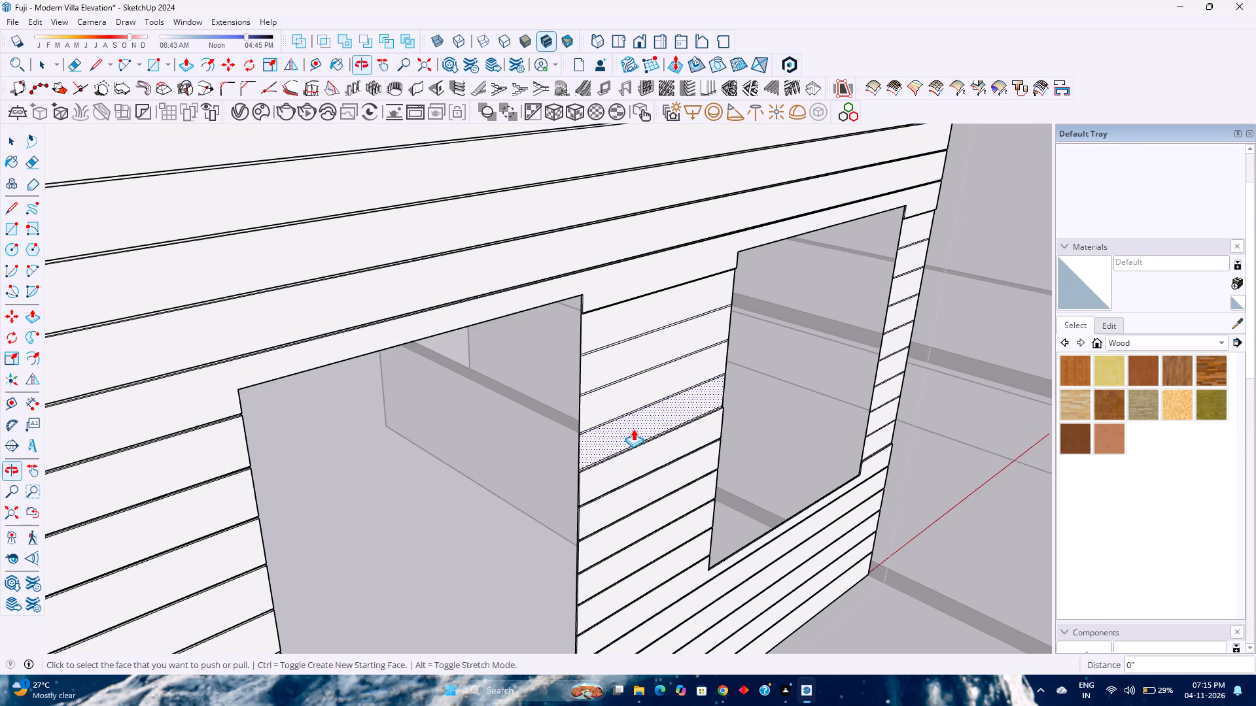
double_click(633, 428)
double_click(634, 388)
middle_click_drag(634, 388, 625, 456, "shift")
middle_click(625, 456, "shift")
double_click(622, 418)
double_click(625, 390)
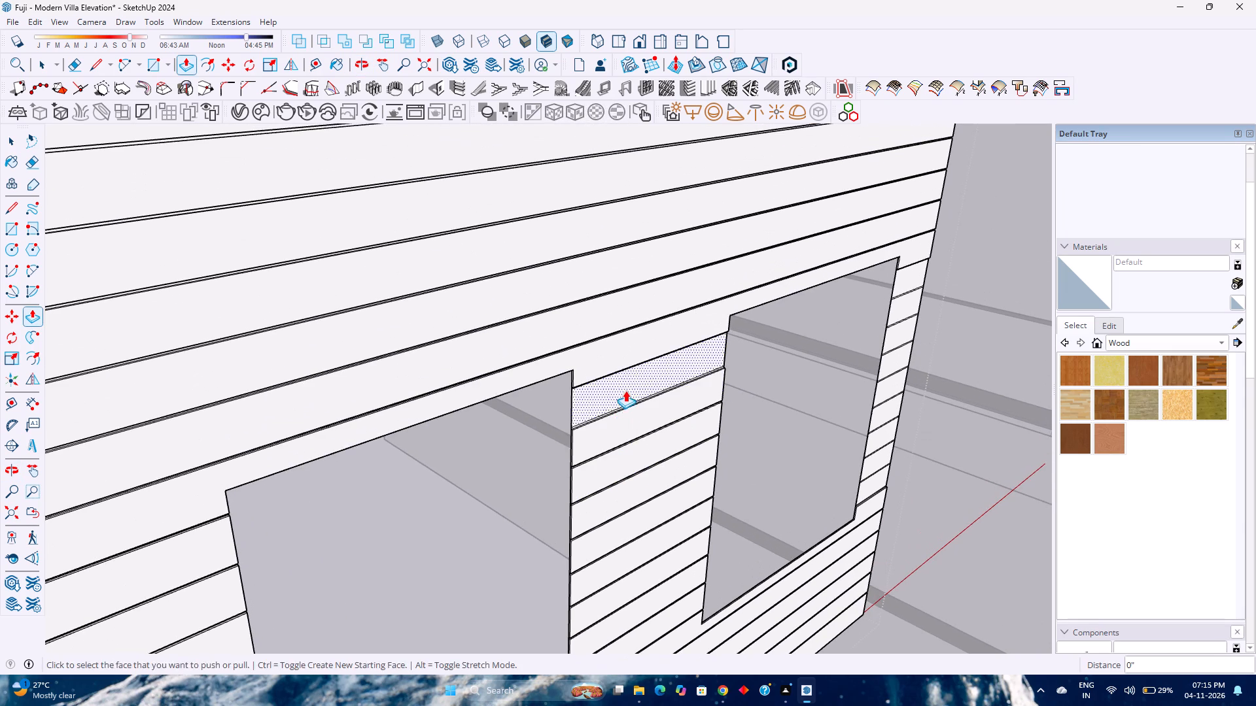
Repeat the 1/4" Push/Pull on the upper short strips between the window and the wall's right end.
middle_click_drag(628, 392, 493, 482, "shift")
middle_click(488, 484, "shift")
double_click(816, 334)
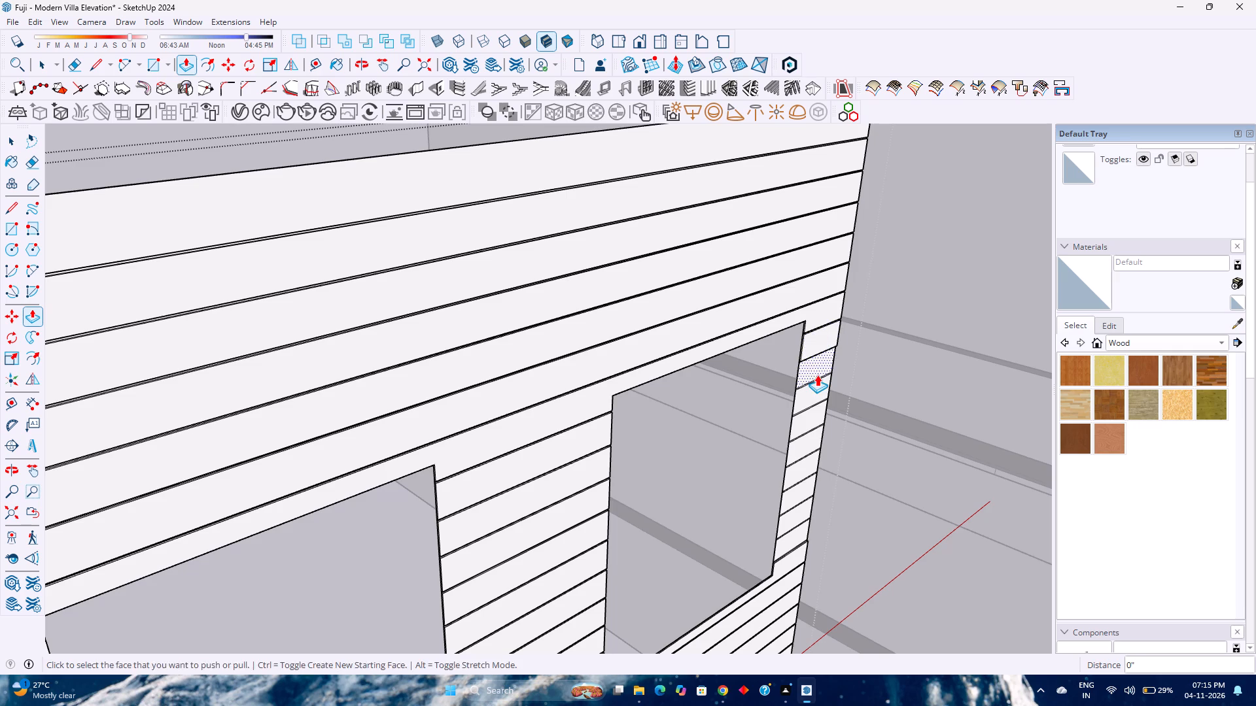
double_click(817, 375)
double_click(814, 392)
double_click(812, 419)
Push/Pull the remaining short strips right of the window outward by 1/4", then leave the cladding group.
middle_click_drag(809, 425, 712, 301, "shift")
middle_click(712, 301, "shift")
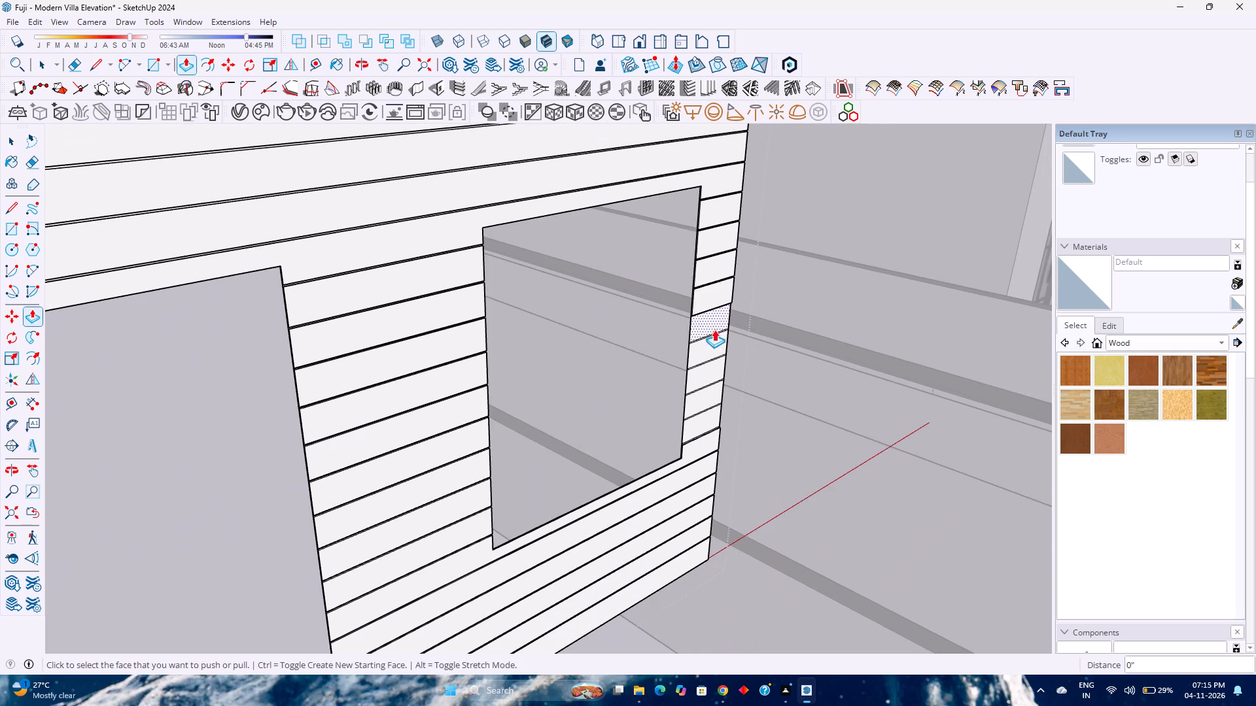
scroll(720, 337, "up", 2)
double_click(720, 312)
double_click(722, 344)
left_click(718, 373)
left_click(717, 377)
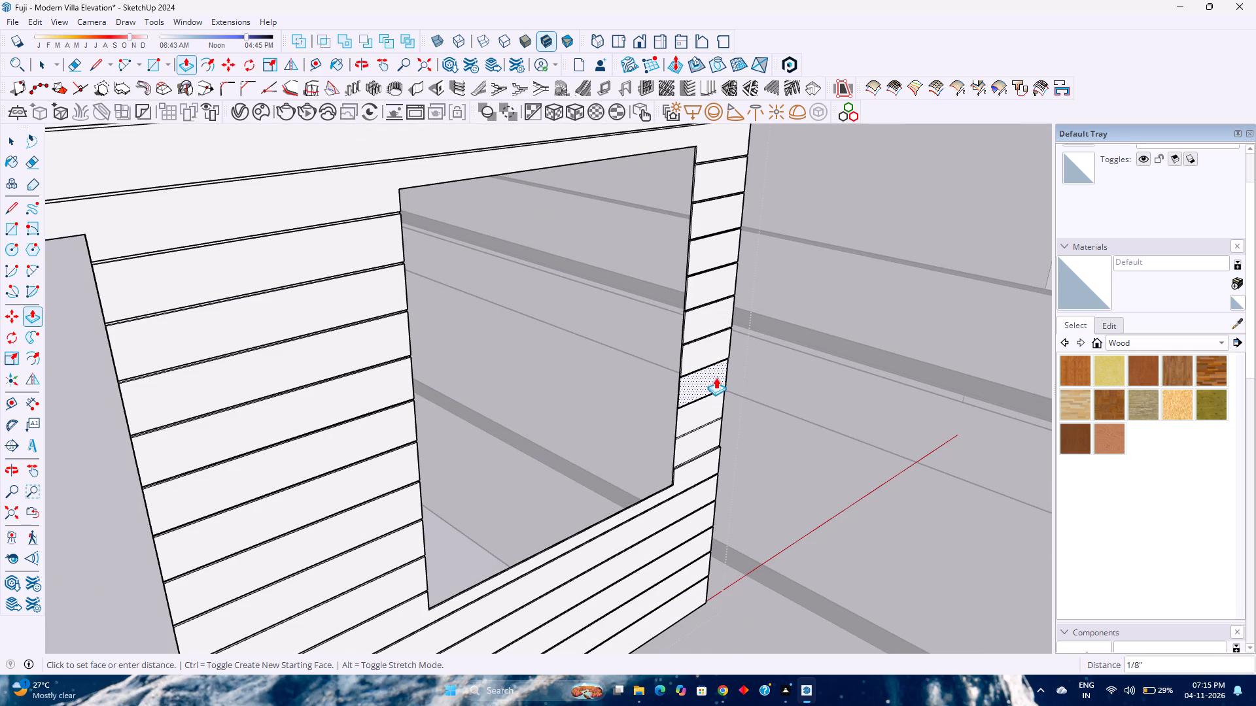
key("ctrl+z")
left_click(712, 370)
left_click(712, 339)
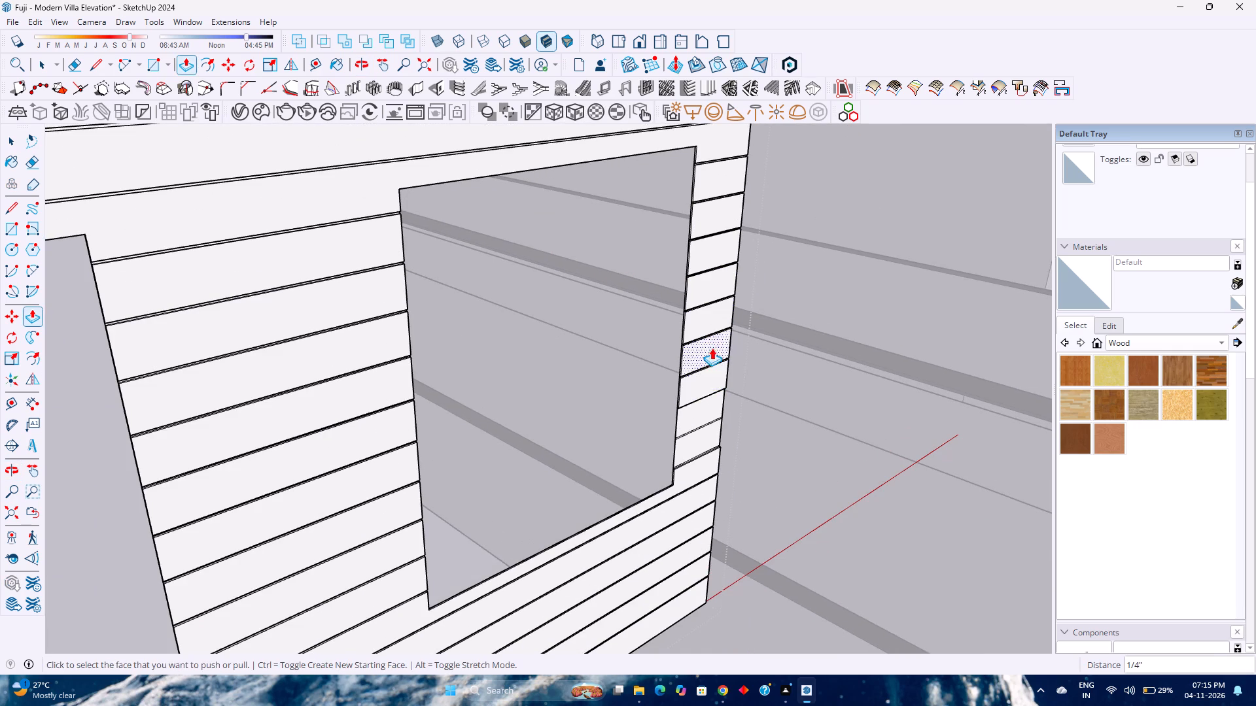
double_click(701, 413)
double_click(703, 433)
scroll(687, 390, "down", 3)
key("space")
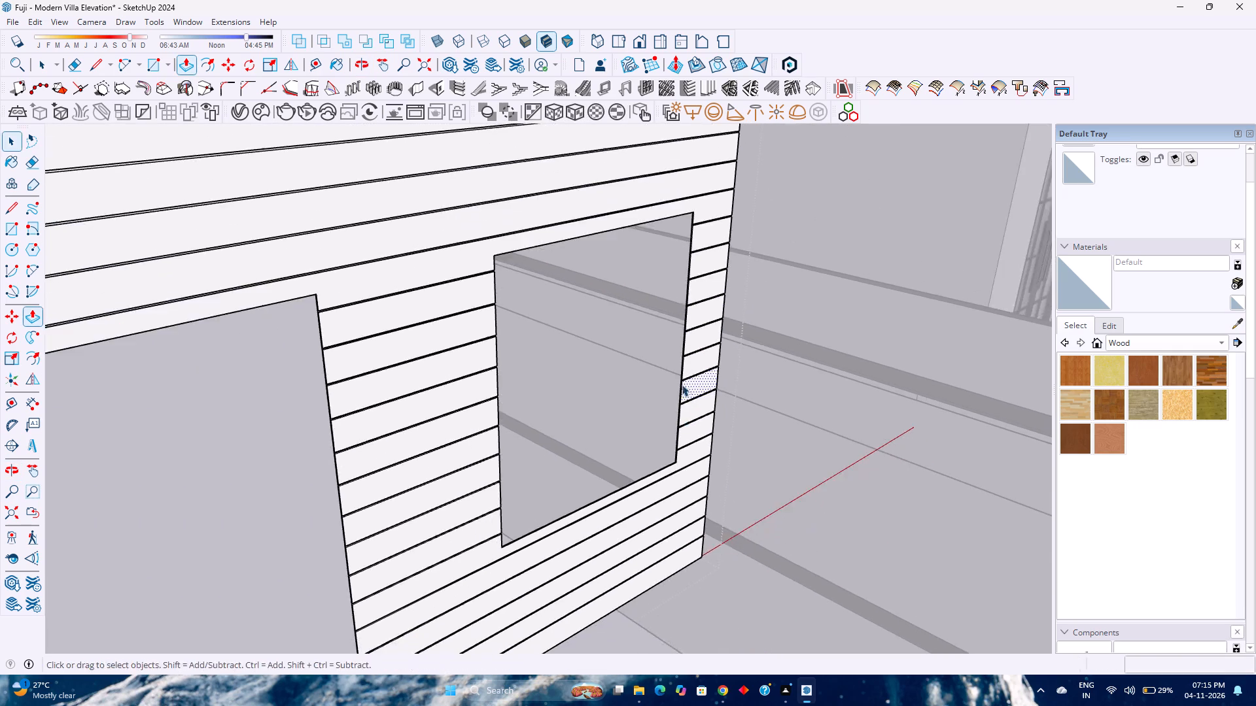
scroll(678, 376, "down", 8)
key("Escape")
Move the finished cladding panel by its lower left corner to the base corner of the first-floor balcony wall.
left_click(638, 335)
scroll(633, 382, "up", 3)
middle_click_drag(632, 382, 558, 322)
middle_click(557, 322)
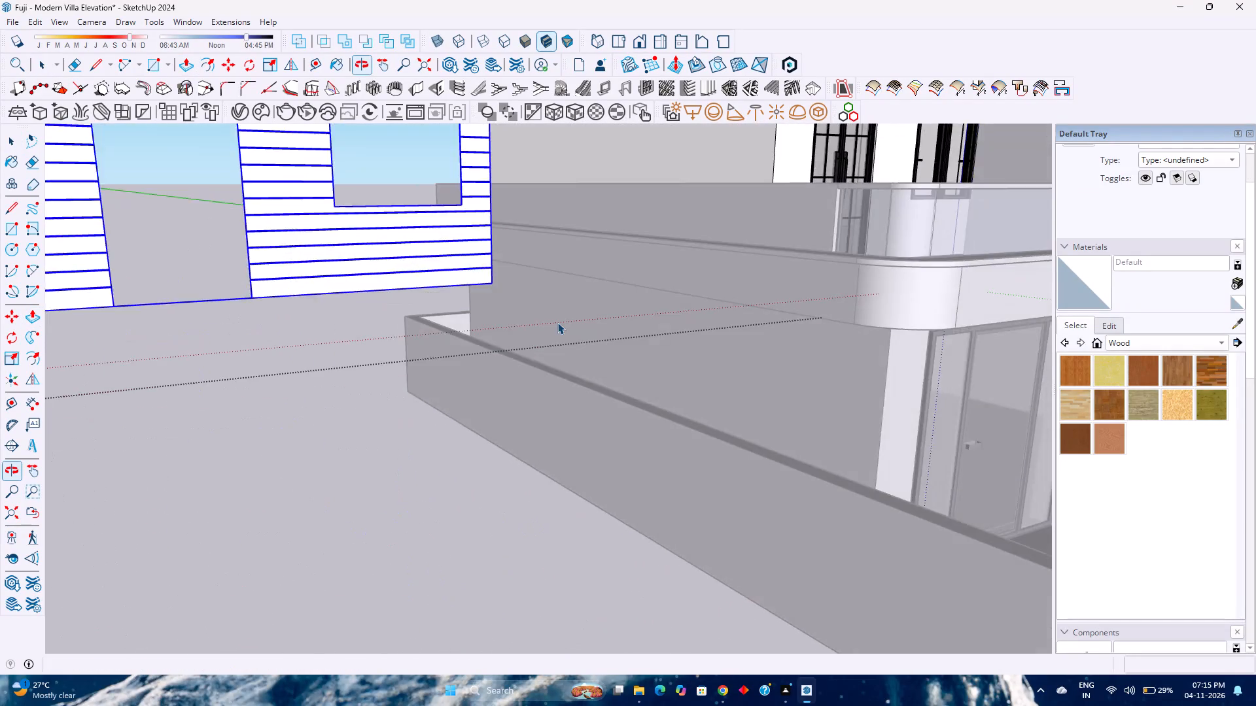
scroll(557, 322, "down", 3)
key("m")
scroll(261, 340, "up", 3)
left_click(254, 319)
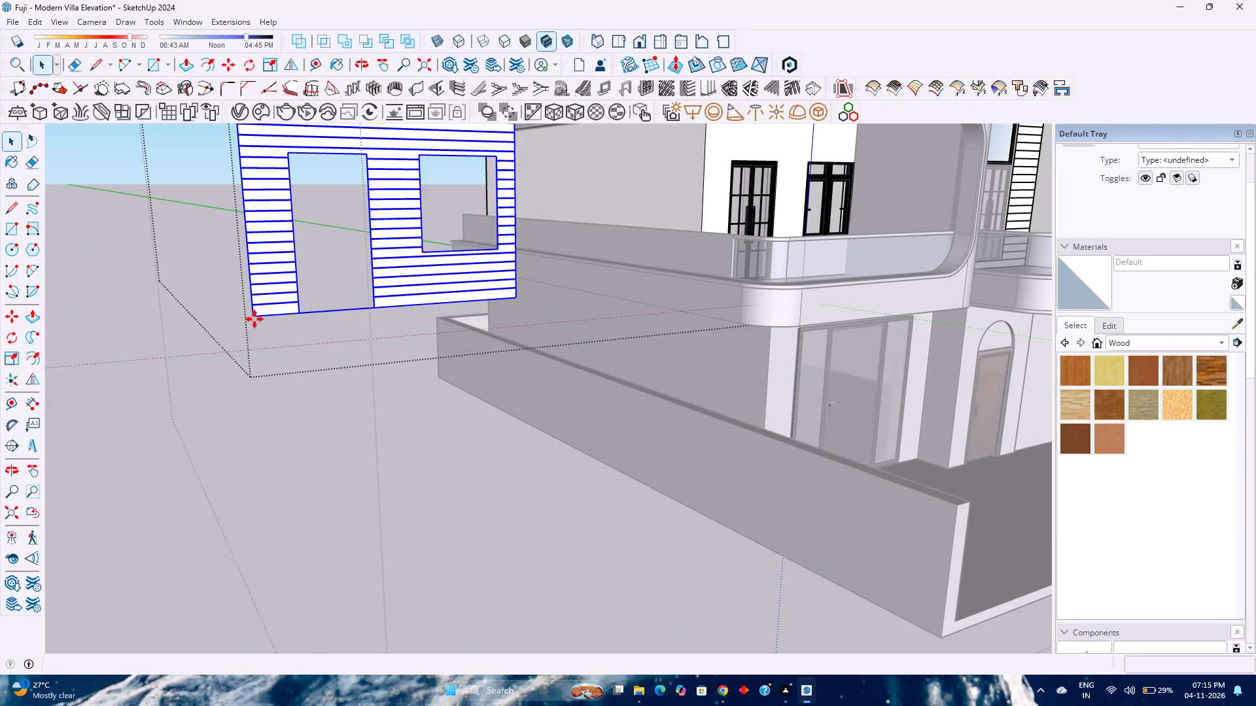
scroll(532, 270, "down", 1)
middle_click_drag(535, 269, 419, 401)
middle_click(419, 401)
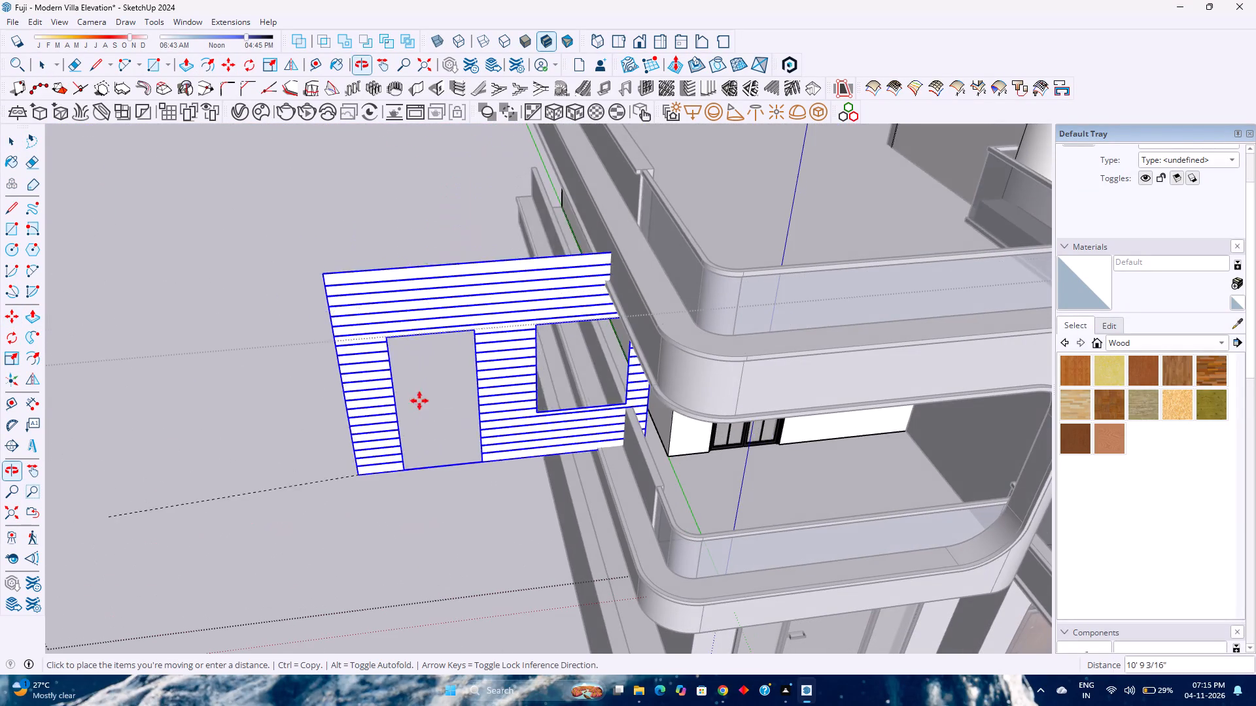
scroll(674, 460, "up", 11)
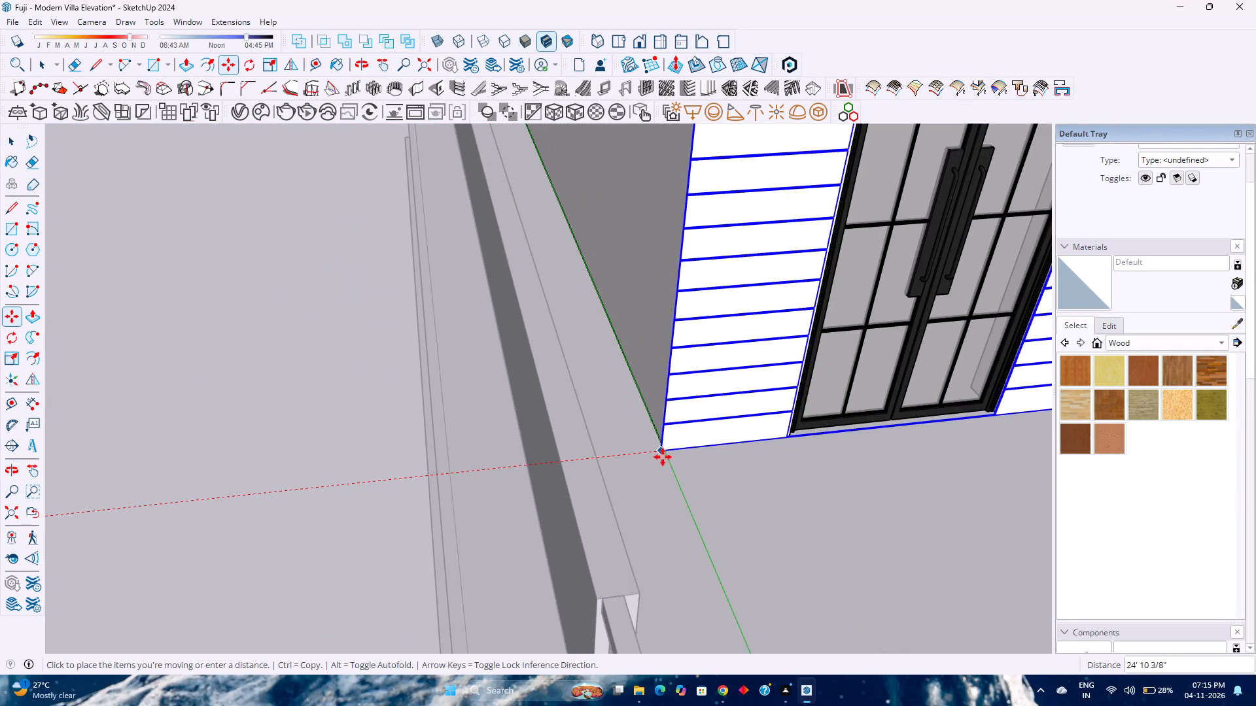
scroll(669, 450, "up", 13)
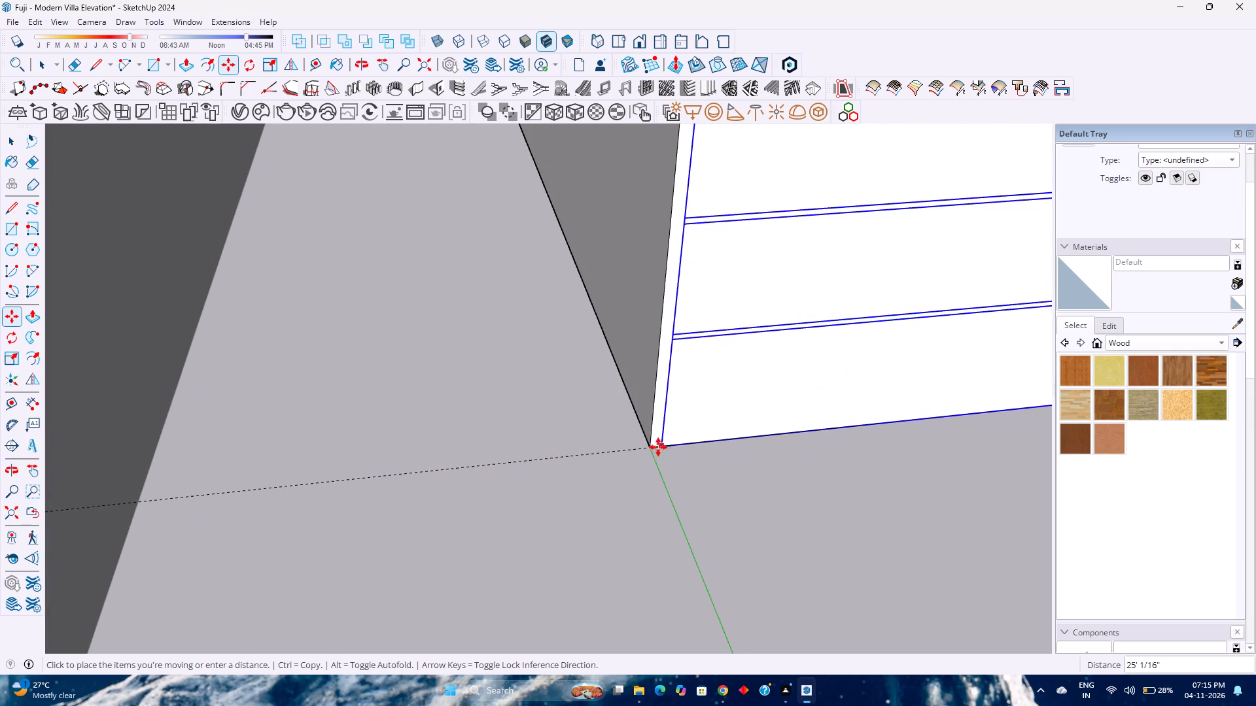
left_click(651, 446)
Move the cladding panel the tiny remaining distance so its bottom corner snaps exactly onto the balcony wall's corner.
scroll(655, 453, "up", 12)
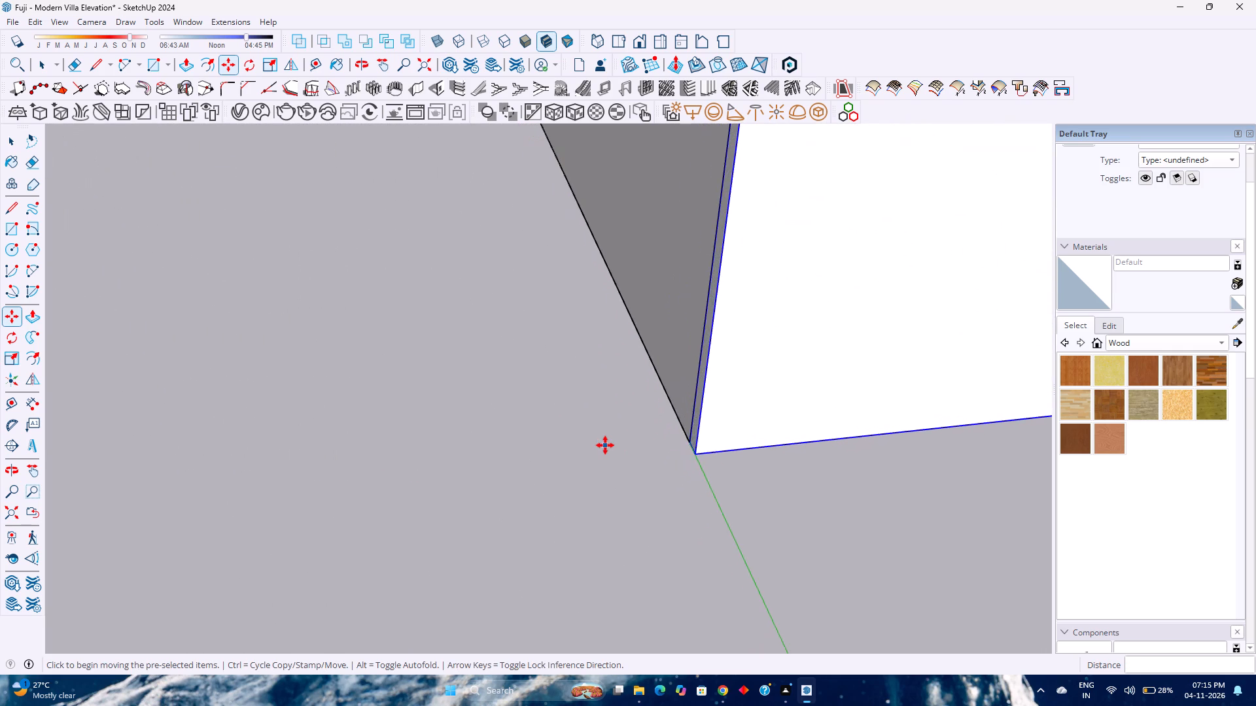
scroll(608, 445, "up", 3)
middle_click_drag(608, 445, 804, 532)
scroll(722, 371, "up", 7)
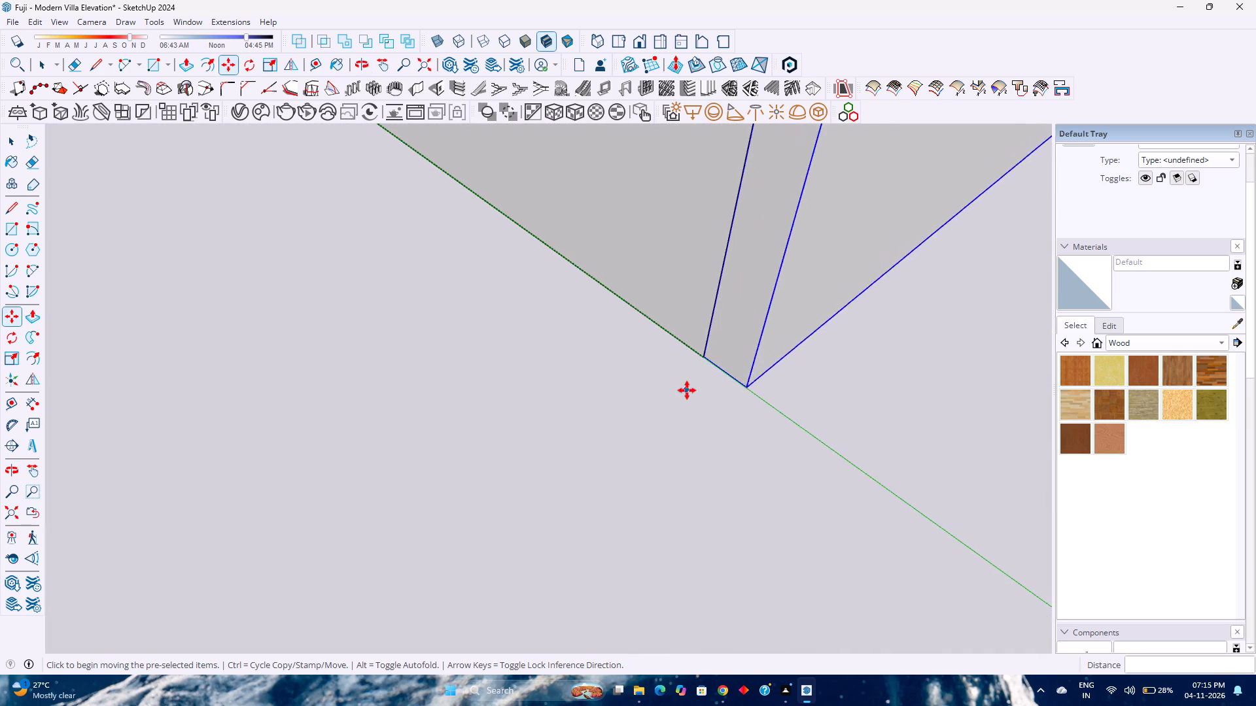
scroll(687, 390, "up", 20)
scroll(687, 390, "up", 2)
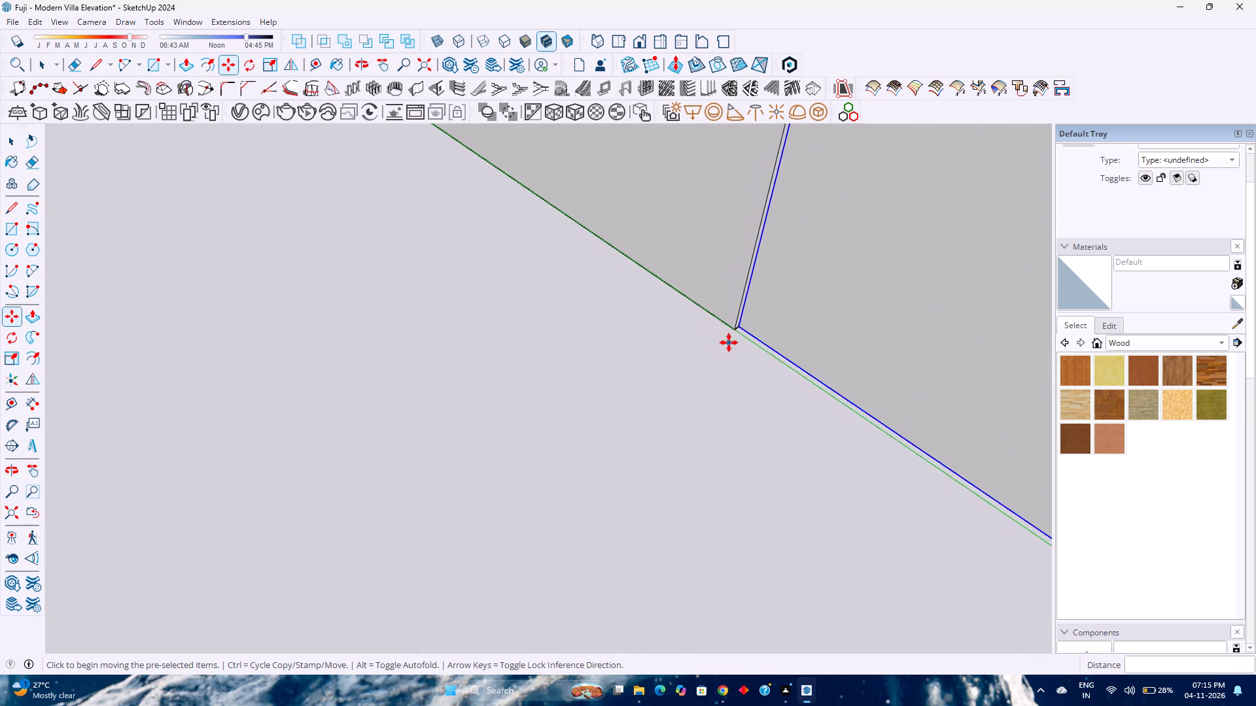
scroll(729, 343, "up", 9)
left_click(735, 328)
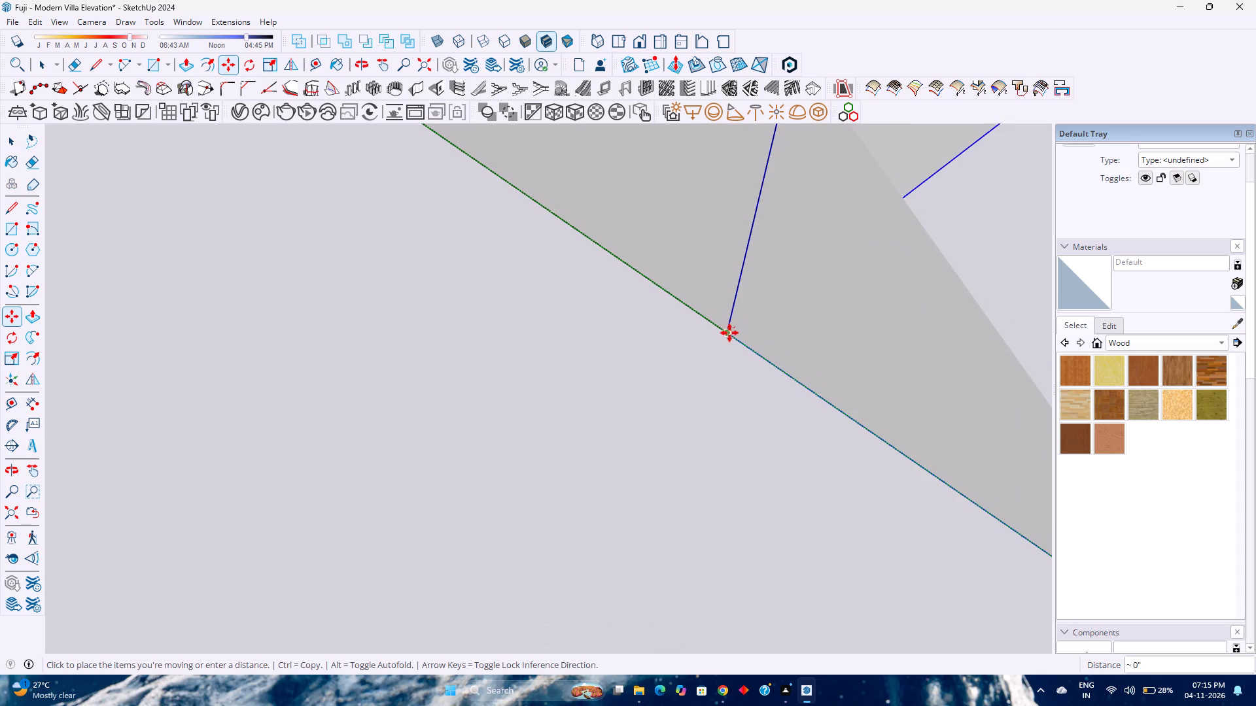
left_click(729, 333)
scroll(660, 343, "down", 2)
key("space")
scroll(569, 327, "down", 5)
key("Escape")
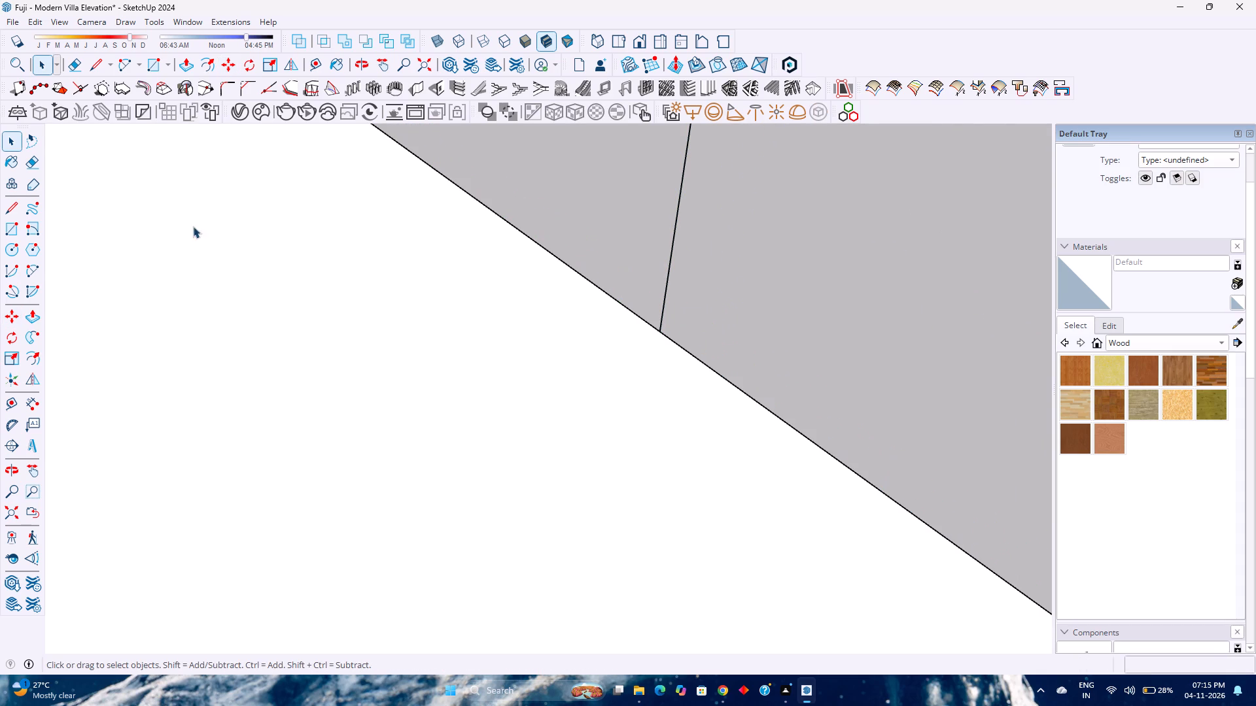
Switch to the front view and examine the whole villa elevation with the cladding in place.
left_click(644, 44)
scroll(510, 185, "down", 7)
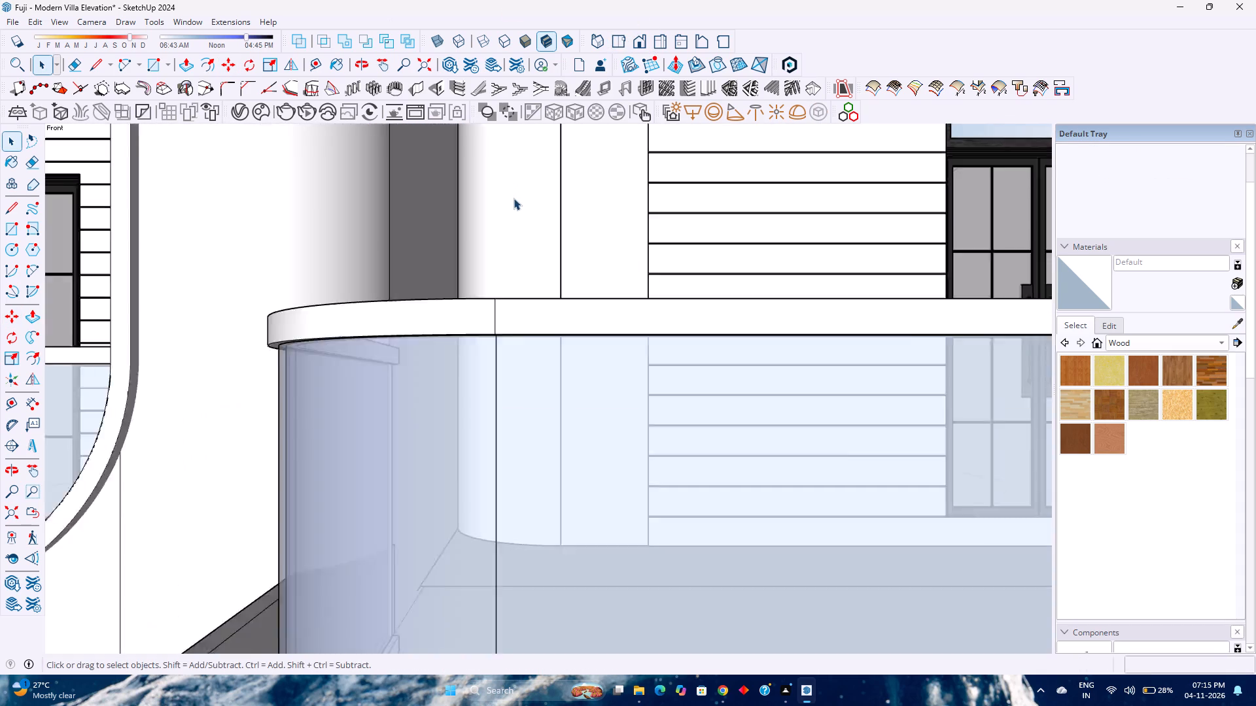
scroll(514, 198, "down", 19)
middle_click_drag(504, 204, 519, 291, "shift")
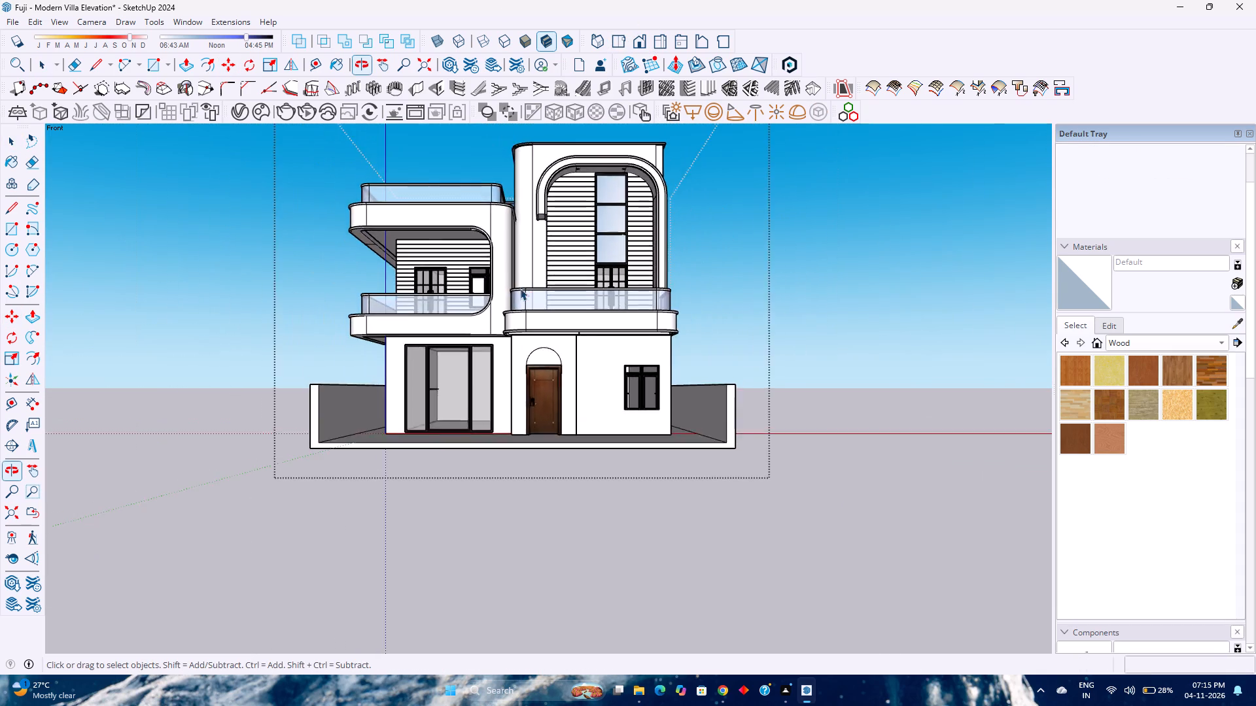
scroll(517, 277, "down", 3)
Save the model.
key("ctrl+s")
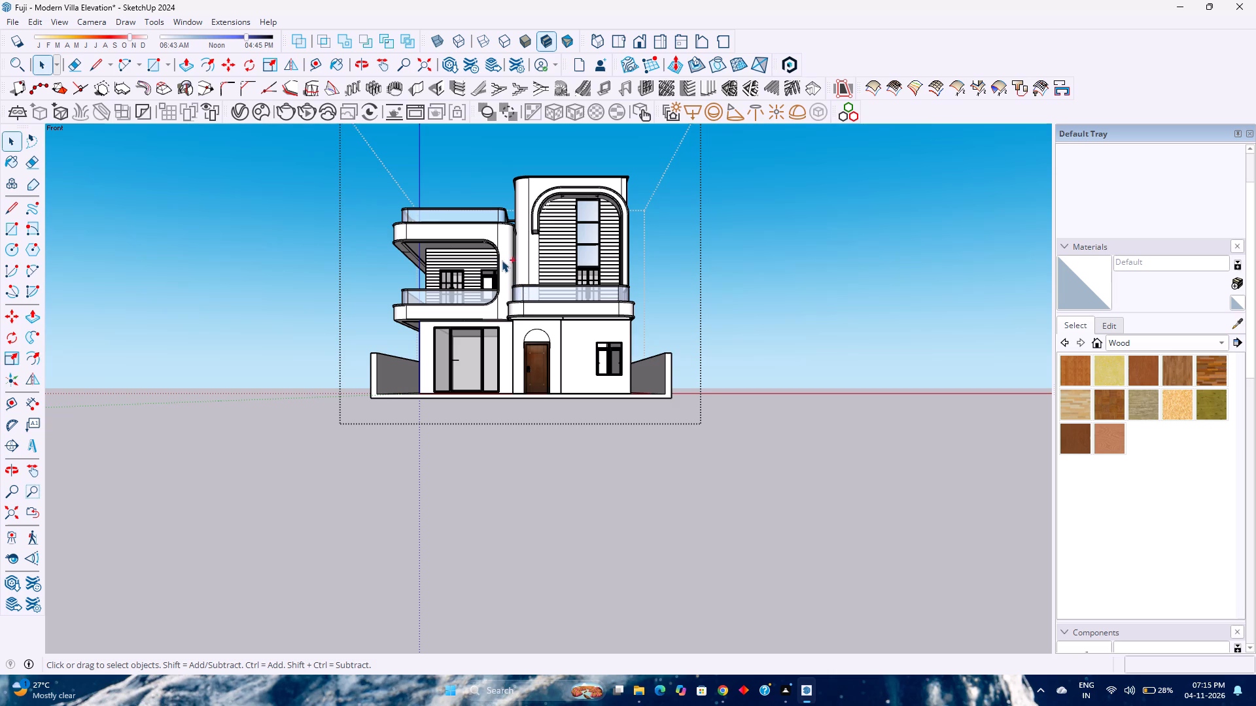
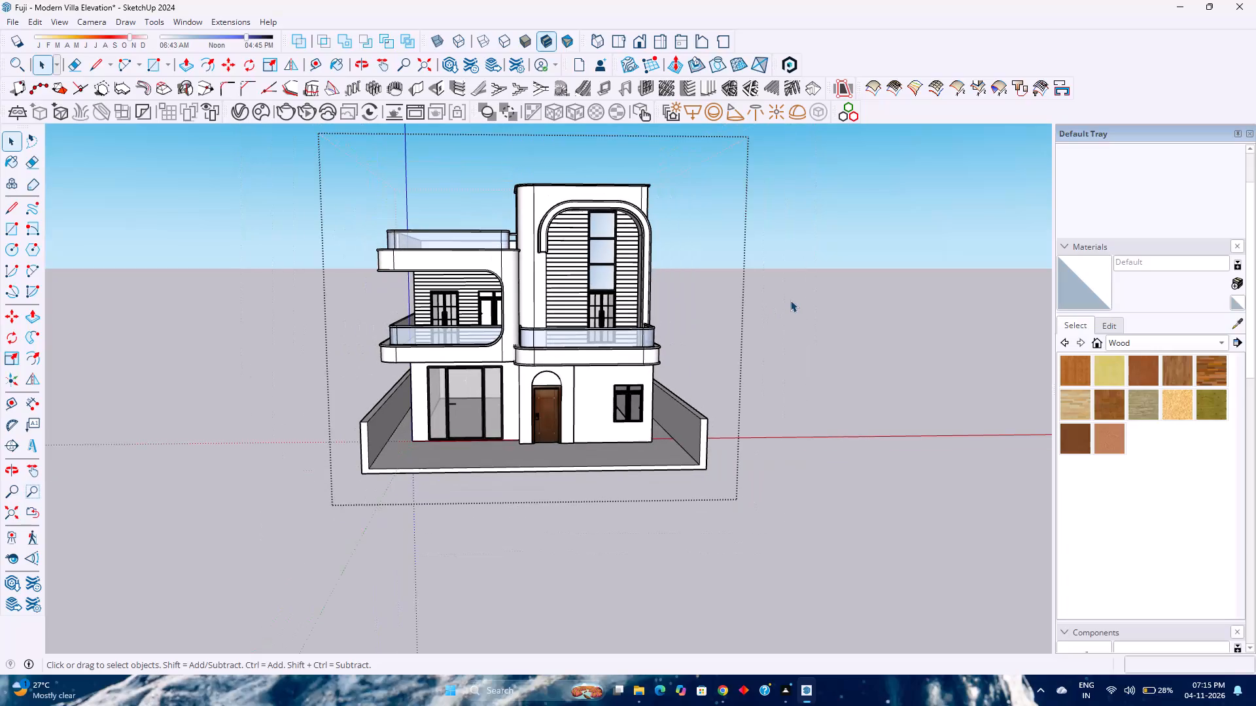
Exit the villa group's editing context and save the model.
left_click(790, 300)
key("ctrl+s")
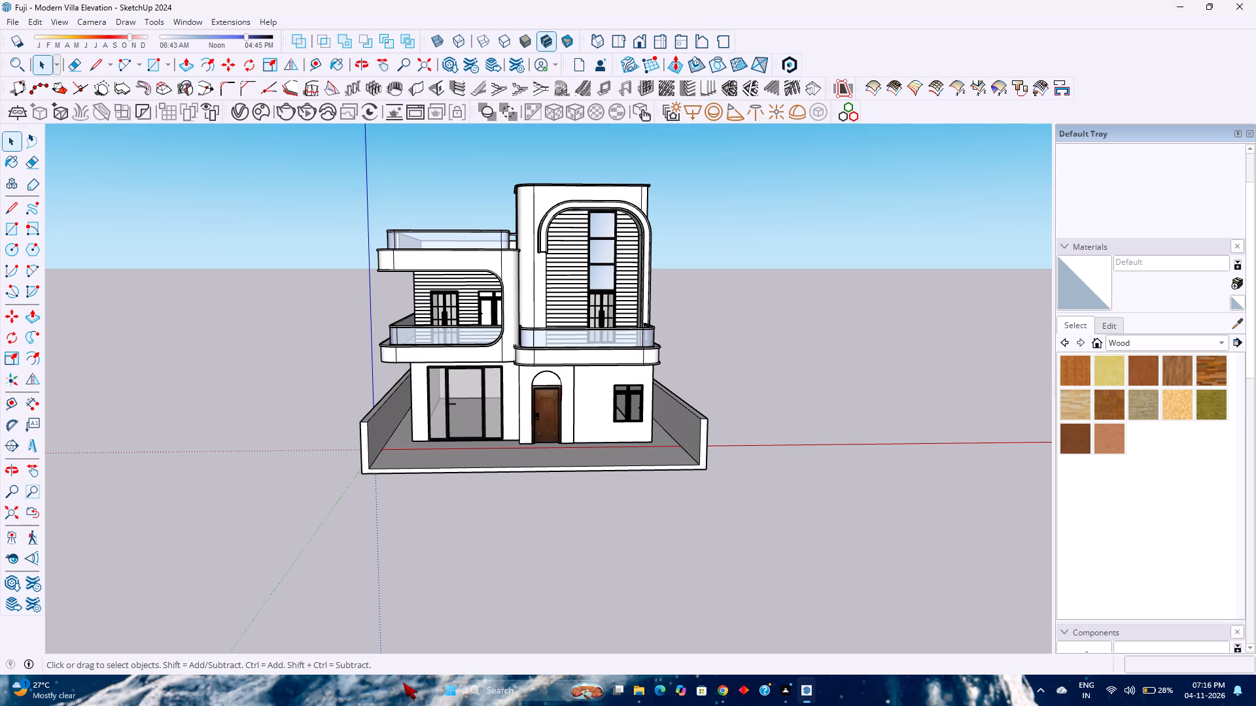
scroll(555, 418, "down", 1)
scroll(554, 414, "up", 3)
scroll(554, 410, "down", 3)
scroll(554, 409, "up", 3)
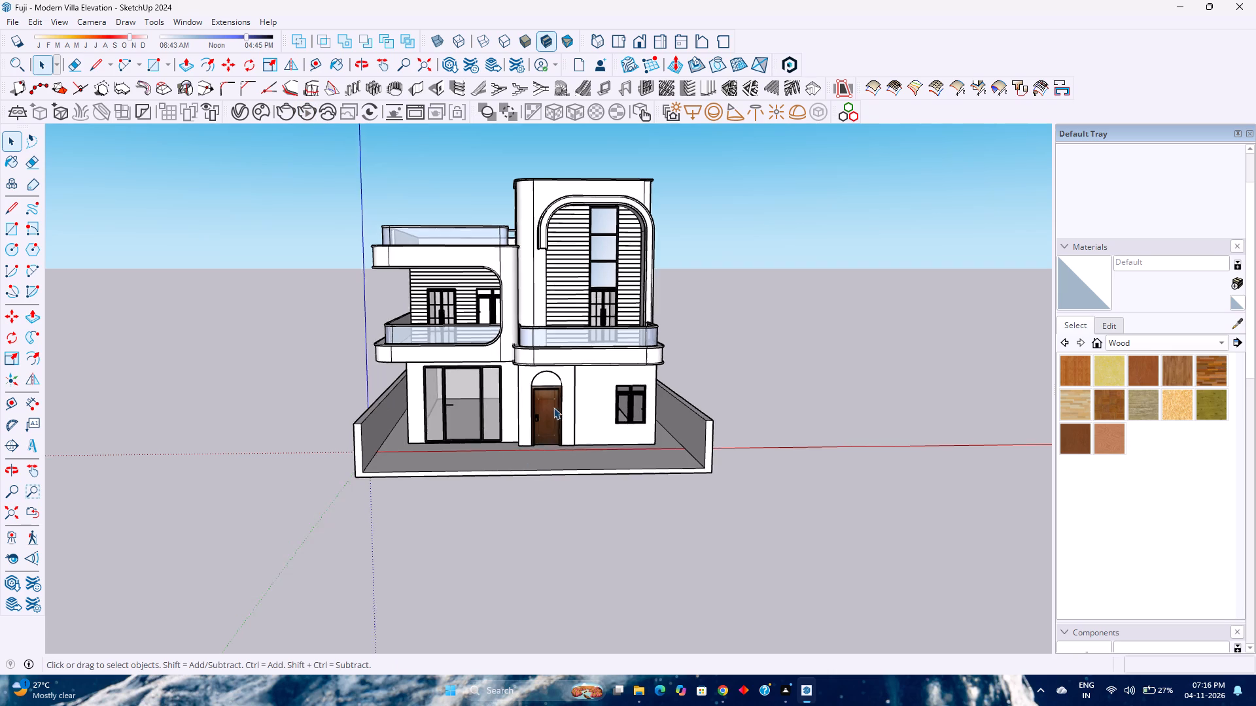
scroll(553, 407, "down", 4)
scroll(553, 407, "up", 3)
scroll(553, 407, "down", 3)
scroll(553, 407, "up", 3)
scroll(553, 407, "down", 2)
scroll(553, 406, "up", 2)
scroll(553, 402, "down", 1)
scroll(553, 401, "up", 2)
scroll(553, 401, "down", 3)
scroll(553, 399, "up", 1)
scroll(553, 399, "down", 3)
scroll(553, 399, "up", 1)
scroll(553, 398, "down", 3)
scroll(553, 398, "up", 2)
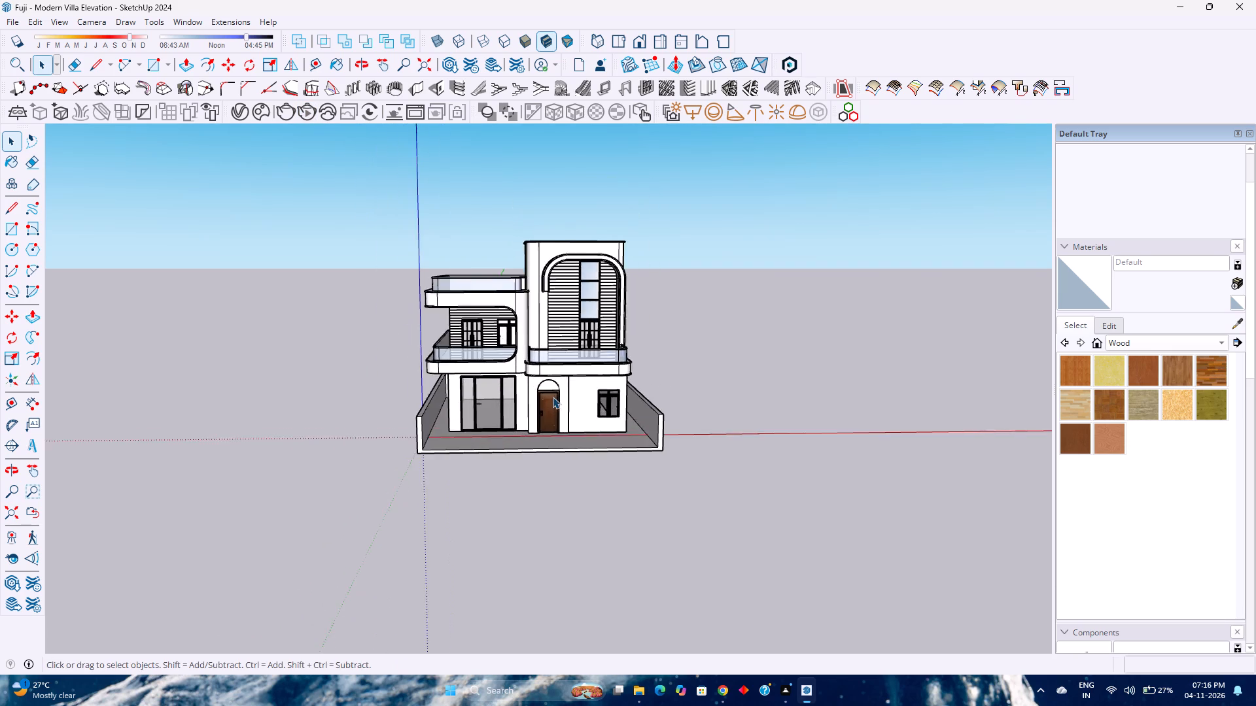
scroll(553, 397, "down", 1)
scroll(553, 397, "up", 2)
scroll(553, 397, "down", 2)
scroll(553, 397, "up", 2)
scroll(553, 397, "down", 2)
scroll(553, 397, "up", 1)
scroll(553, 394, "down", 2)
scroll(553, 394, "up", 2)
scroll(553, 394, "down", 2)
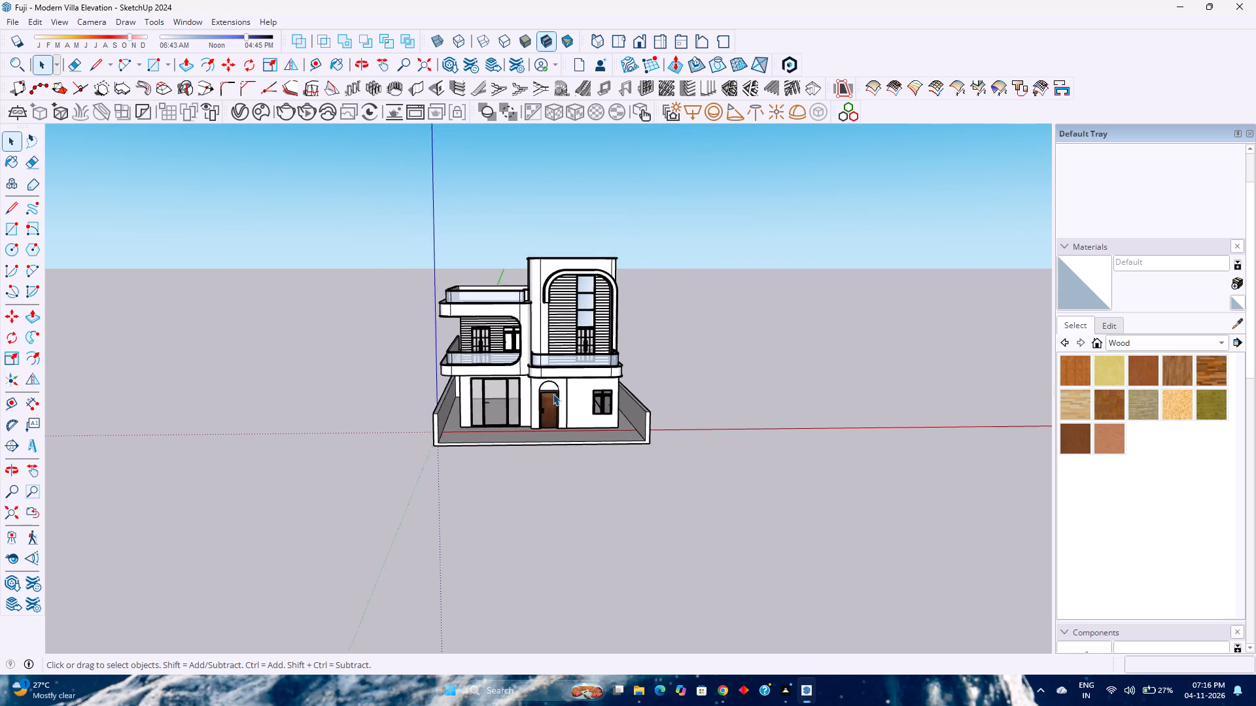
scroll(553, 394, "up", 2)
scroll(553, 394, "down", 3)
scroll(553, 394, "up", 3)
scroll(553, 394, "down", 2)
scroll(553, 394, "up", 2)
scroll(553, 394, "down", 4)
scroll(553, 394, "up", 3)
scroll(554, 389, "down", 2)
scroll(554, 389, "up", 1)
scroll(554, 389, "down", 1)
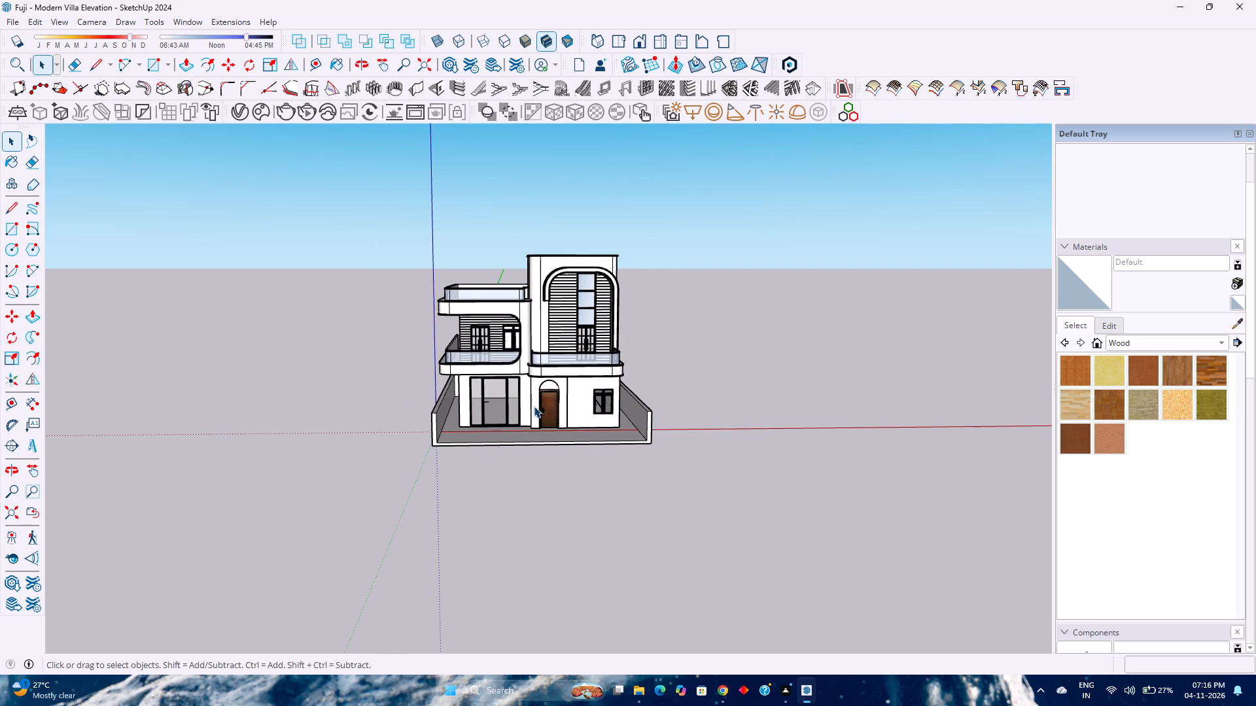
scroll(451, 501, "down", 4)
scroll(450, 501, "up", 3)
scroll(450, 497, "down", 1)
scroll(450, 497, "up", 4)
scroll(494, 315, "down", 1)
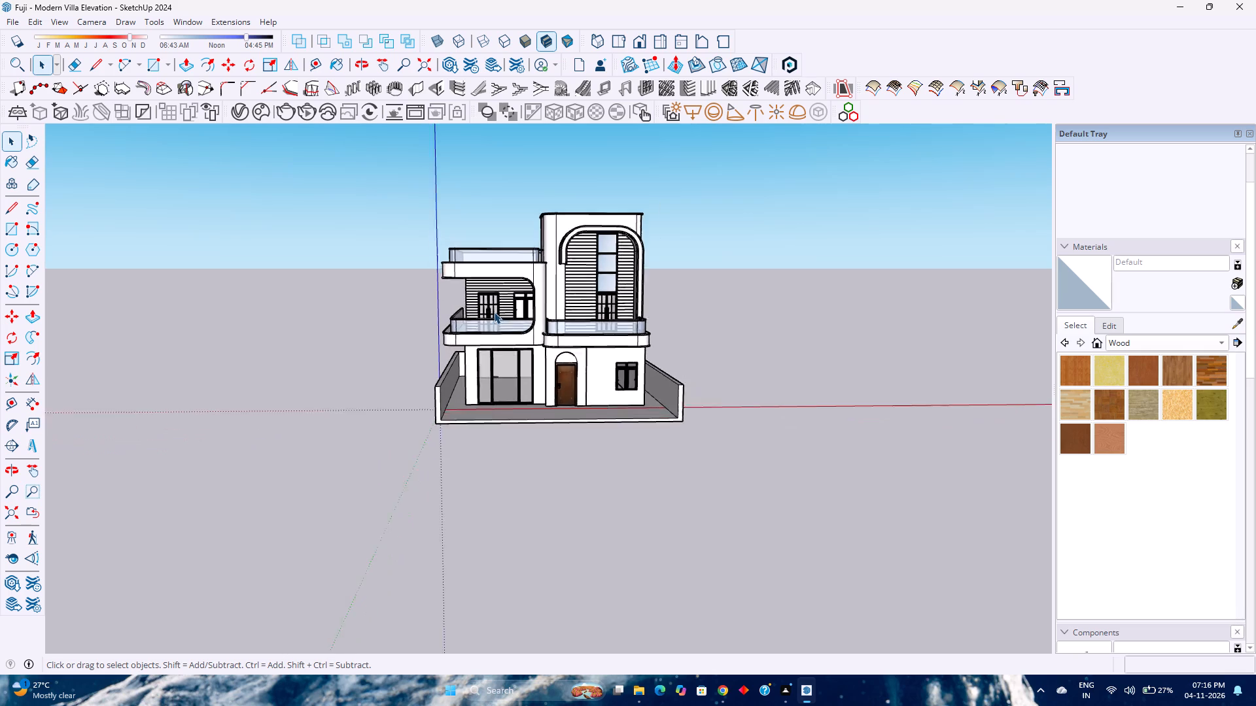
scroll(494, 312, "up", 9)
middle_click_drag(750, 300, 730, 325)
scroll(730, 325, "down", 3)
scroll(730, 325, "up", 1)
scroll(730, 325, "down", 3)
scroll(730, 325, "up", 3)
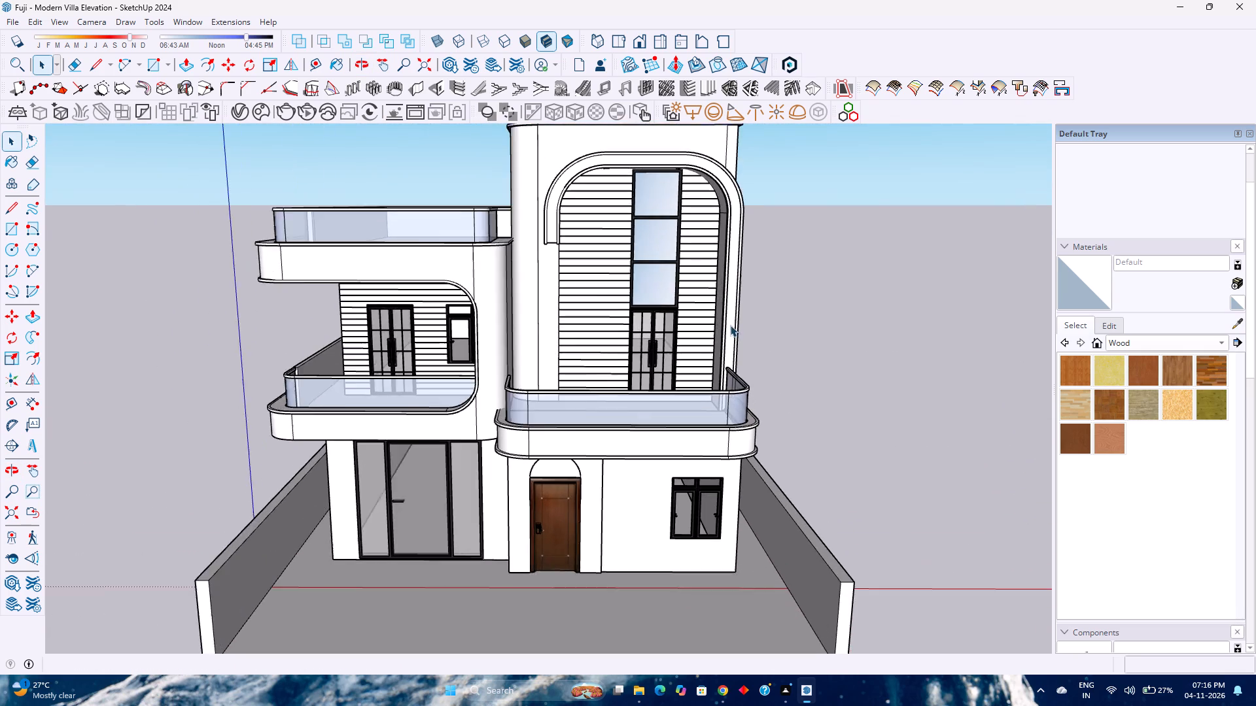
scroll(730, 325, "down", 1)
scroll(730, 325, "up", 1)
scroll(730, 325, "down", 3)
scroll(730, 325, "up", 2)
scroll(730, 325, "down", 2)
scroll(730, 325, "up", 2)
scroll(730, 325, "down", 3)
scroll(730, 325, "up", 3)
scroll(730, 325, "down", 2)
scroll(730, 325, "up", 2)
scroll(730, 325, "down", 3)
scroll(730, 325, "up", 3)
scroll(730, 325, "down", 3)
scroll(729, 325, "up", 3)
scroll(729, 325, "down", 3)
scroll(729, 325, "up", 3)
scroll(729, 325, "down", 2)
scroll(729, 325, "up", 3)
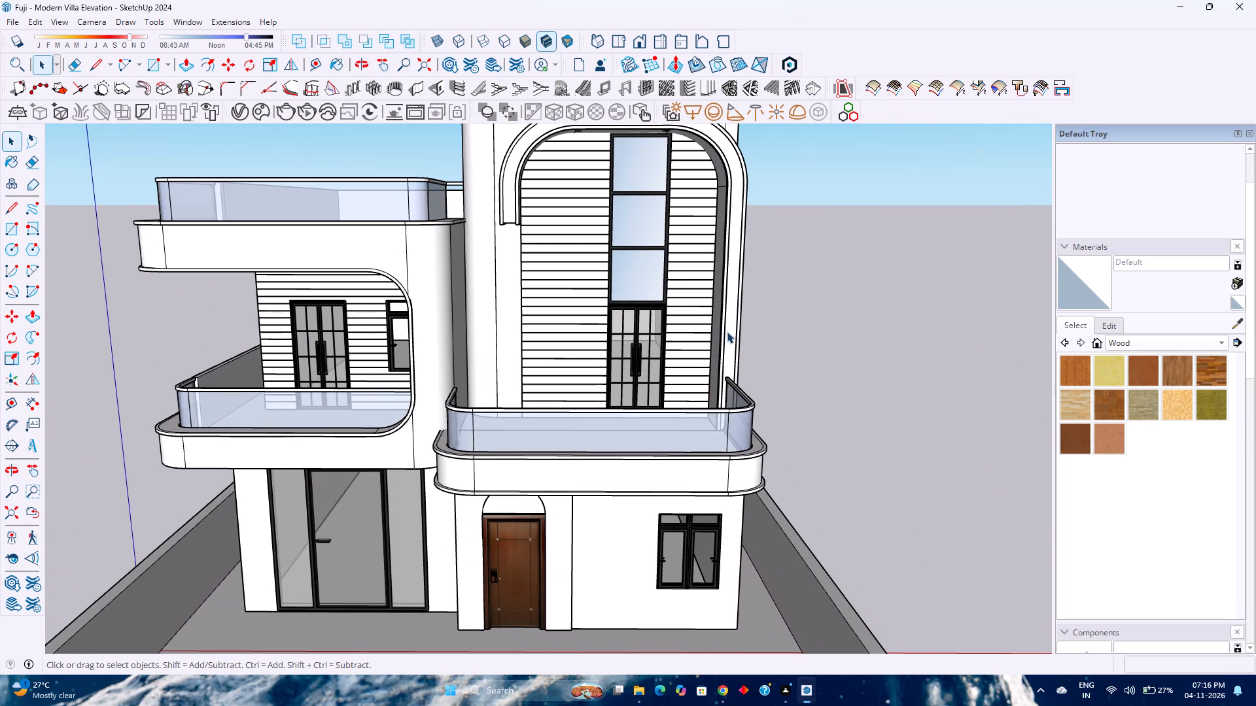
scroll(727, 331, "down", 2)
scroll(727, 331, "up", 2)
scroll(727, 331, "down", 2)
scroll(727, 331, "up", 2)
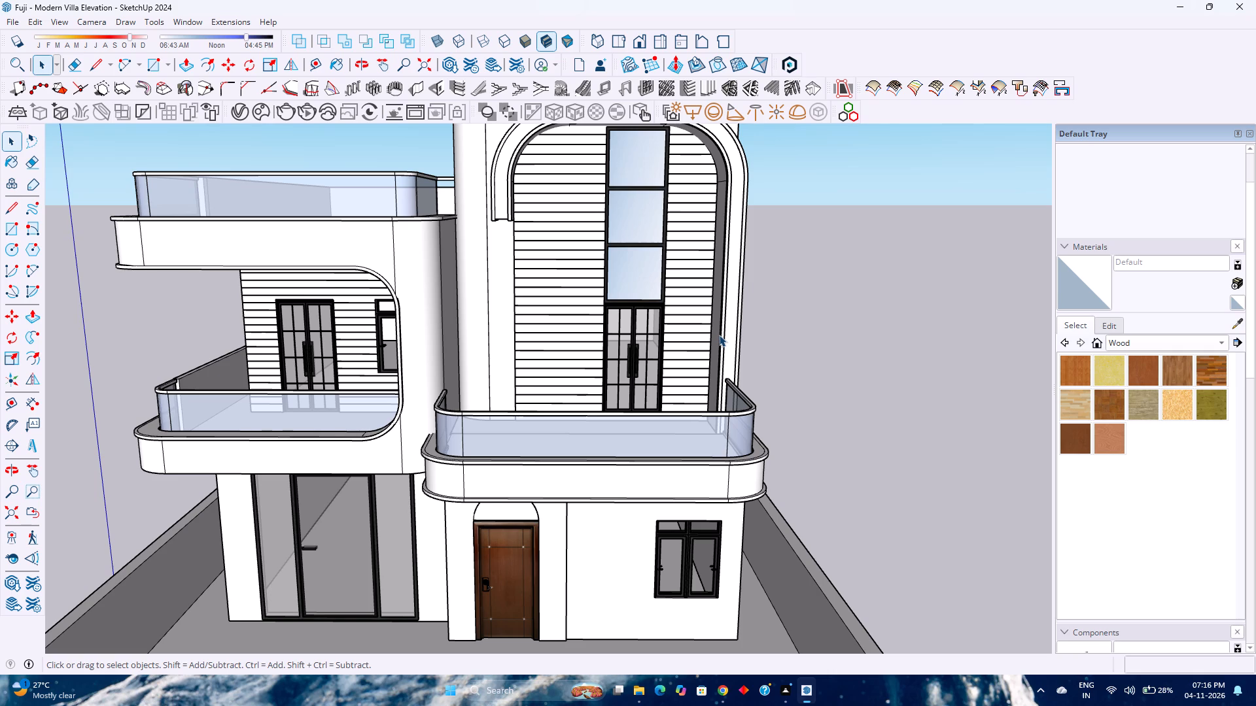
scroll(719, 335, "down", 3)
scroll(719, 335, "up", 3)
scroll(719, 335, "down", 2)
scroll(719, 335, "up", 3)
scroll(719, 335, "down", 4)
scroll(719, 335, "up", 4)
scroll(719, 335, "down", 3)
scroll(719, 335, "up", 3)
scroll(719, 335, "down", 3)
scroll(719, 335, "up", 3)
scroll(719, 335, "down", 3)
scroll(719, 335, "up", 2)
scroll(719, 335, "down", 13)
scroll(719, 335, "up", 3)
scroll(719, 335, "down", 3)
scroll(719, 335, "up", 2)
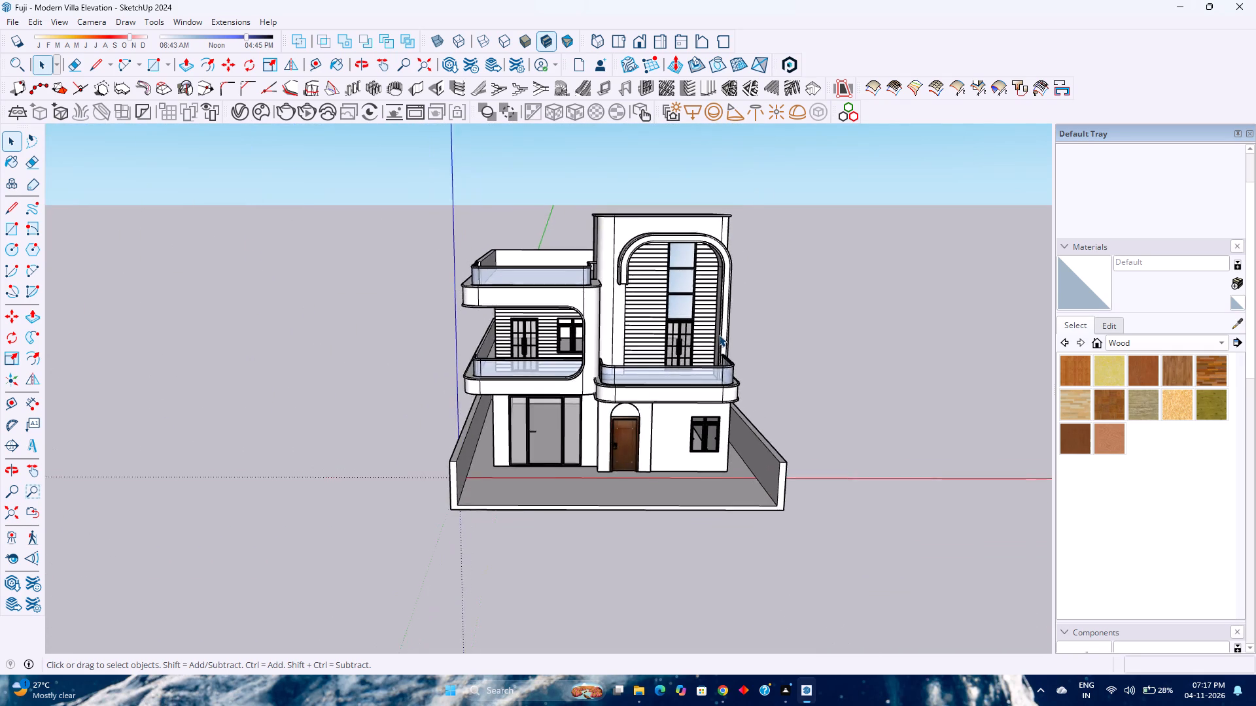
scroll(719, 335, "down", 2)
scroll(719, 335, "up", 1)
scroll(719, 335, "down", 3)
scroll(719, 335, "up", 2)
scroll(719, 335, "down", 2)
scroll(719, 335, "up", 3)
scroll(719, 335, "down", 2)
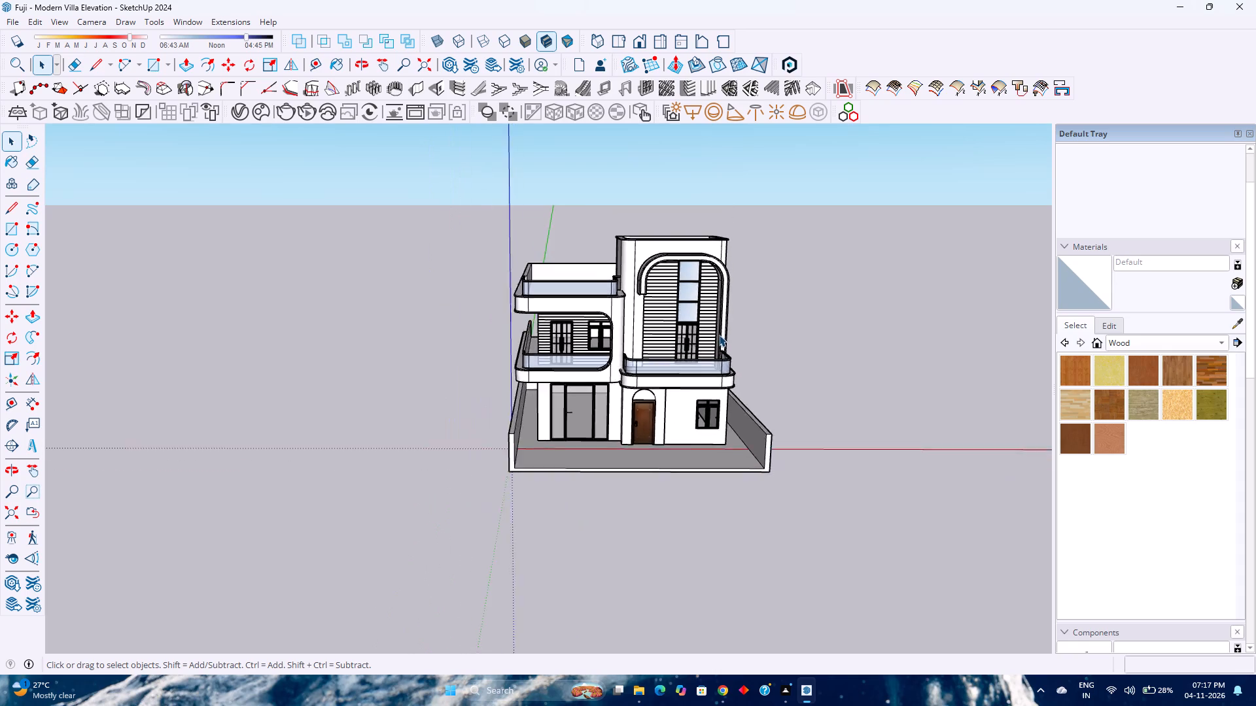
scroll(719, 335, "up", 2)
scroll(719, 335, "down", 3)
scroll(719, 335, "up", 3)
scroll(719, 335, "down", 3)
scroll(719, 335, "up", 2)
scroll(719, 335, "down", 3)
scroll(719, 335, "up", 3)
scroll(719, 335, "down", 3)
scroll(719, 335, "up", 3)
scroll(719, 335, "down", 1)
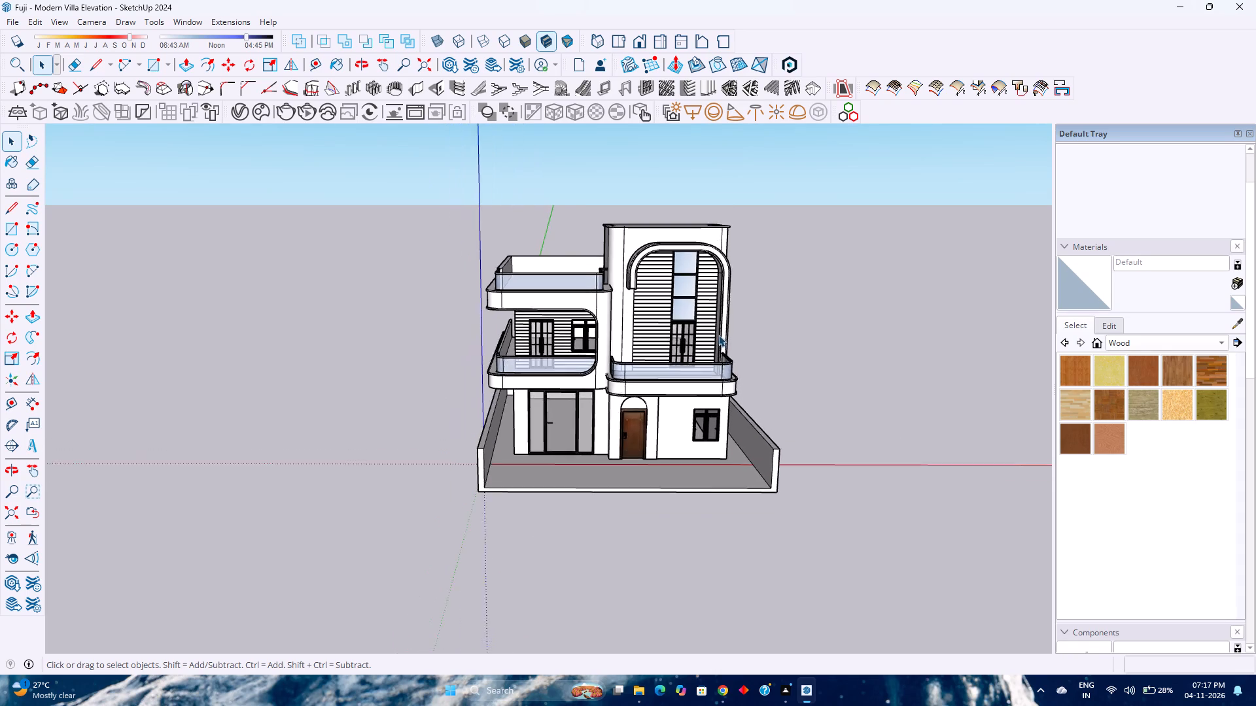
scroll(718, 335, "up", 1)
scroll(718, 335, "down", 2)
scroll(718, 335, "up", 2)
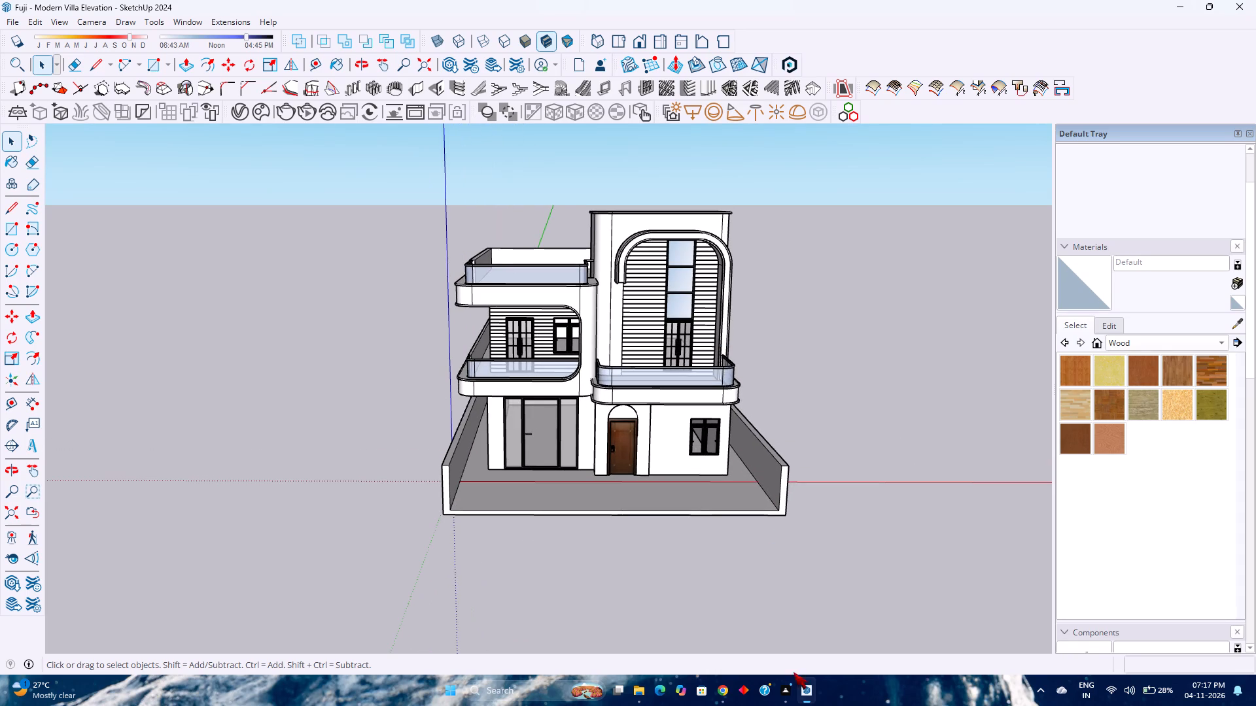
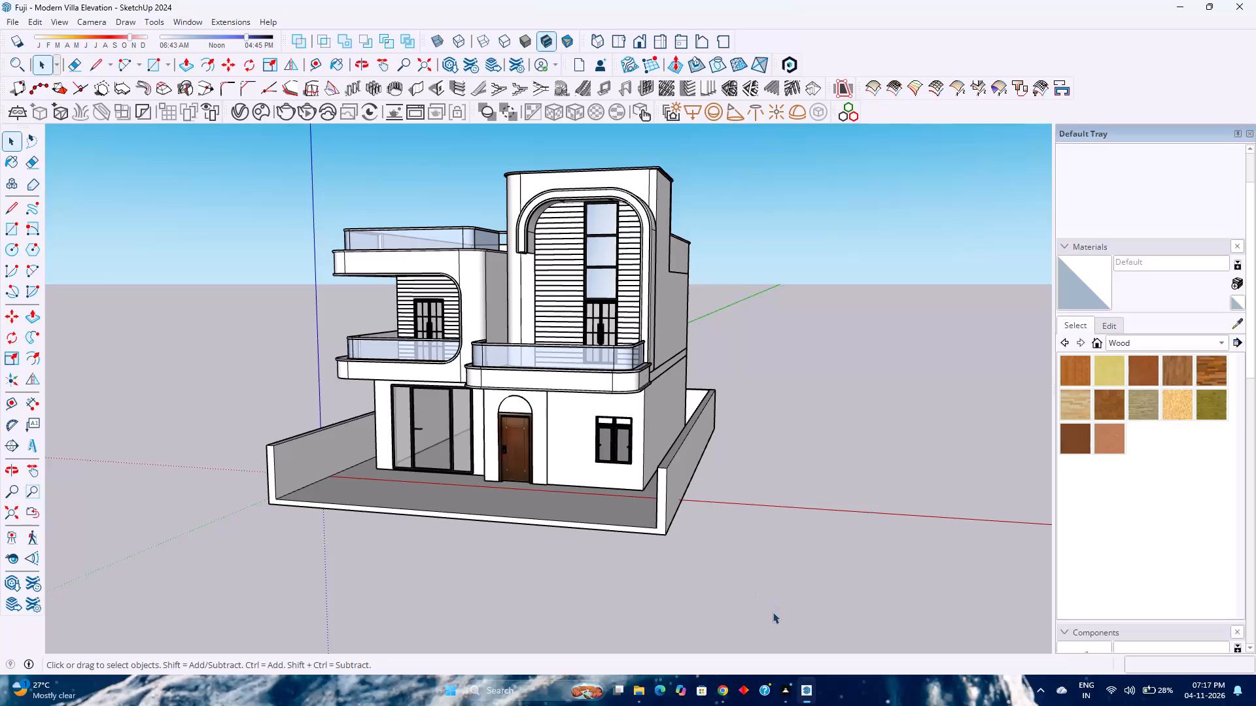
Examine the villa's front facade from straight-on, raised and slightly angled views.
scroll(302, 365, "up", 4)
middle_click_drag(302, 365, 340, 357)
middle_click(340, 357)
scroll(340, 357, "up", 1)
scroll(340, 357, "down", 7)
middle_click_drag(340, 357, 416, 375)
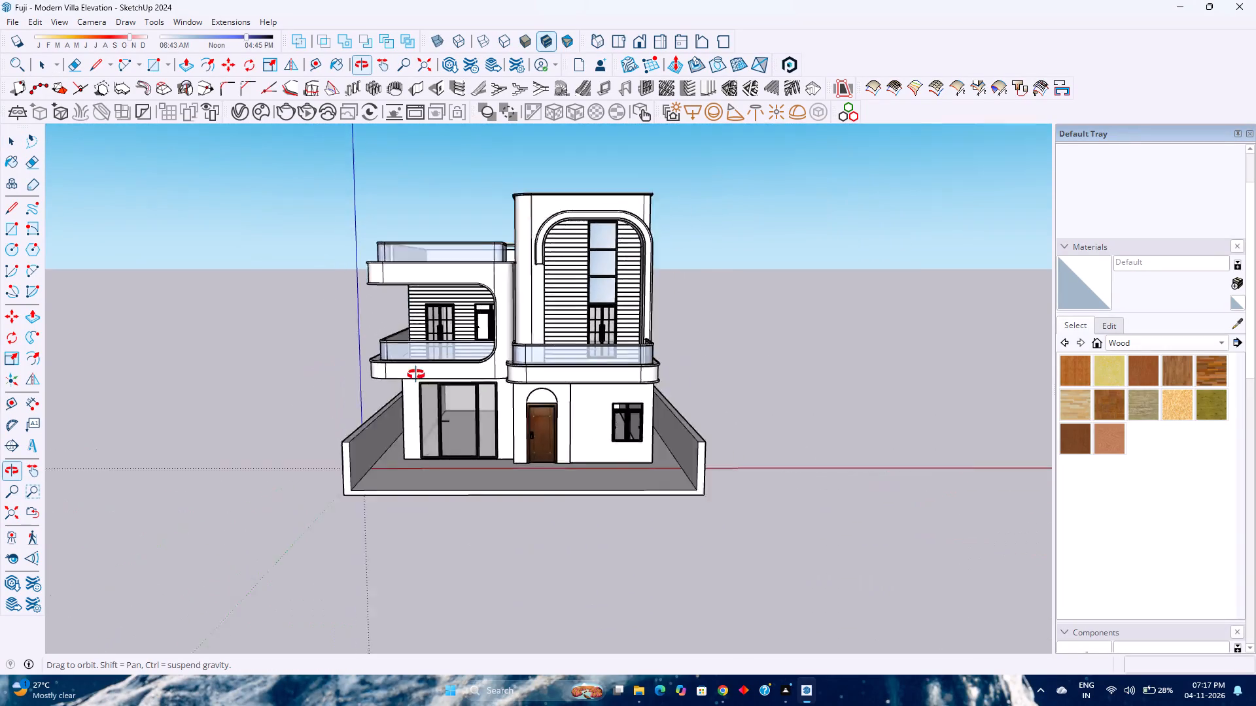
middle_click_drag(416, 375, 313, 349)
scroll(336, 320, "up", 5)
middle_click_drag(334, 320, 339, 363)
middle_click(339, 363)
scroll(339, 358, "down", 6)
scroll(338, 355, "up", 7)
scroll(338, 355, "down", 1)
scroll(338, 355, "up", 3)
scroll(338, 355, "down", 3)
scroll(338, 355, "up", 1)
scroll(338, 355, "down", 5)
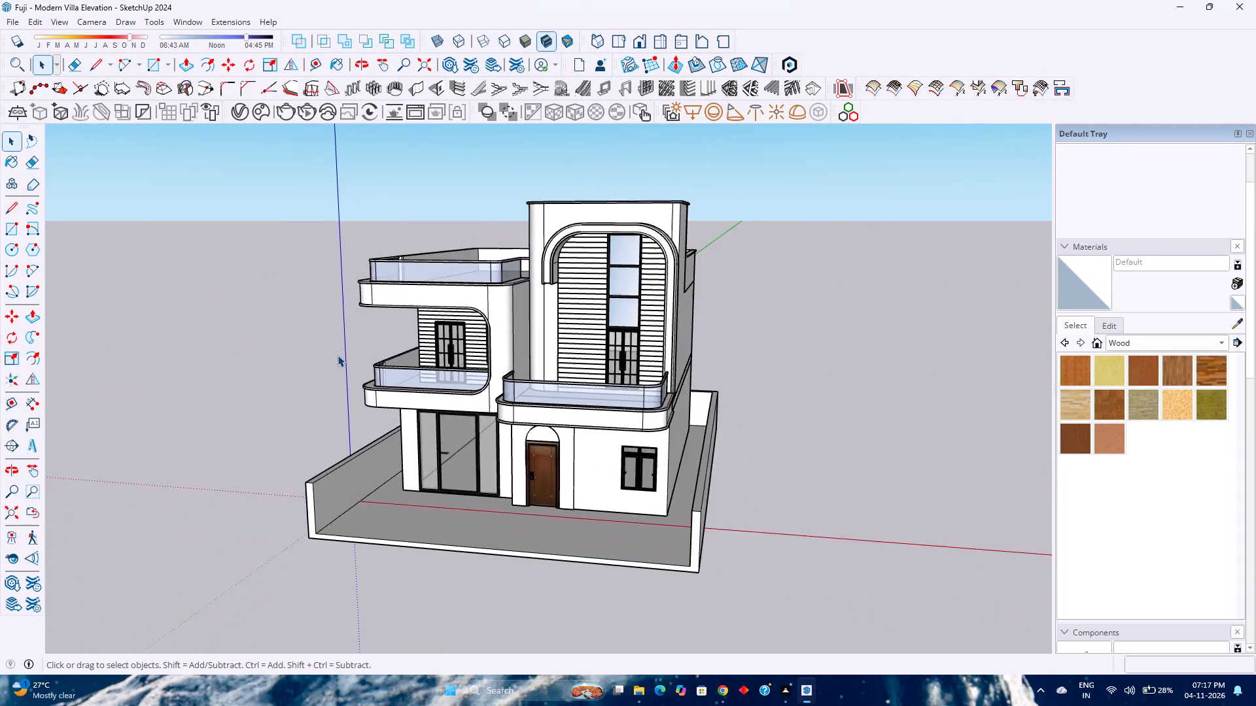
scroll(338, 355, "down", 5)
scroll(337, 356, "up", 3)
scroll(337, 355, "down", 3)
scroll(337, 355, "up", 3)
scroll(337, 355, "down", 2)
scroll(337, 355, "up", 3)
scroll(337, 354, "down", 2)
scroll(337, 354, "up", 2)
scroll(337, 354, "down", 3)
scroll(337, 354, "up", 3)
scroll(337, 354, "down", 3)
scroll(337, 354, "up", 3)
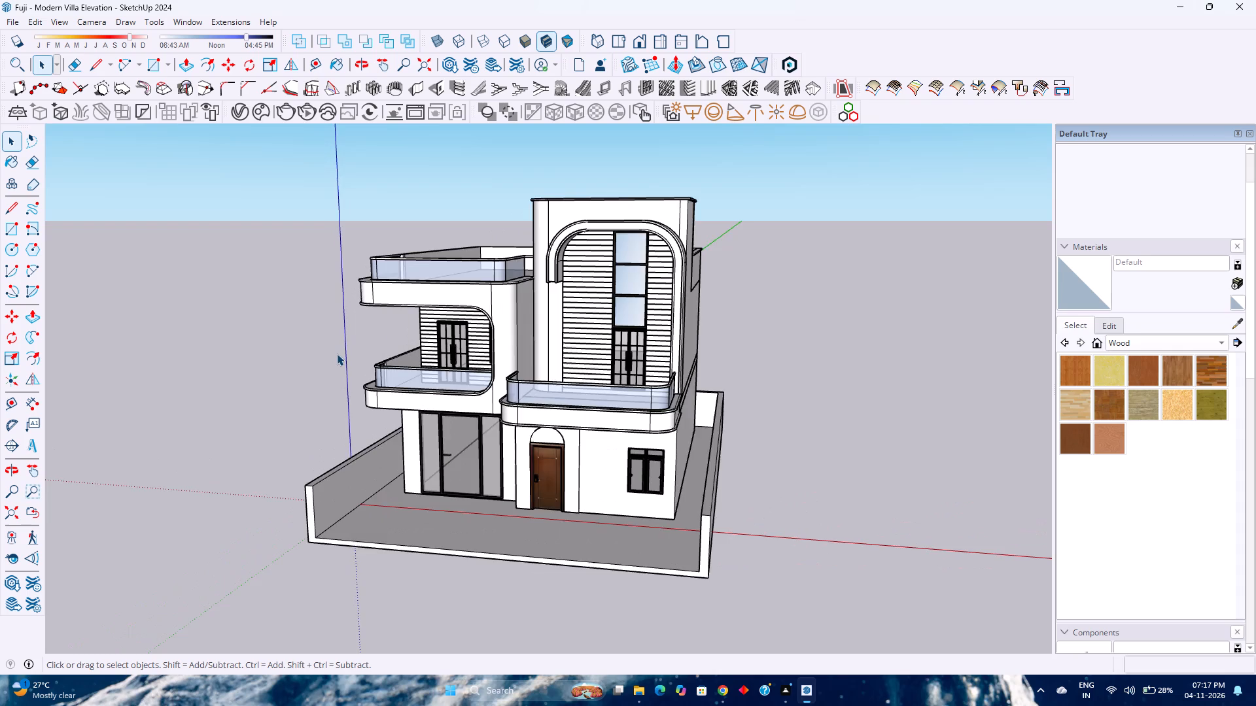
scroll(337, 354, "up", 6)
scroll(341, 358, "down", 2)
scroll(341, 357, "up", 2)
scroll(341, 357, "down", 11)
scroll(341, 356, "up", 2)
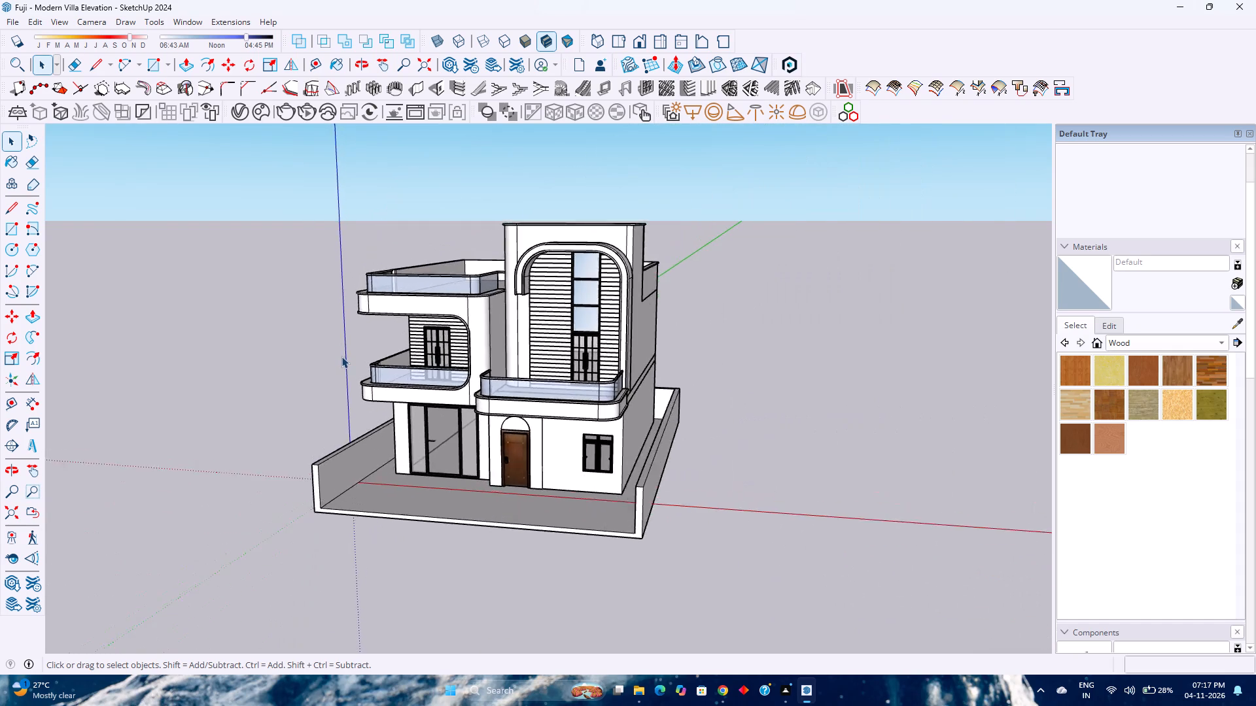
scroll(341, 356, "down", 4)
scroll(341, 356, "up", 1)
middle_click_drag(347, 361, 292, 329)
scroll(411, 358, "up", 3)
scroll(411, 358, "down", 3)
scroll(411, 358, "up", 1)
scroll(411, 358, "down", 1)
scroll(411, 358, "up", 2)
scroll(411, 358, "down", 2)
scroll(411, 358, "up", 3)
scroll(411, 358, "down", 3)
scroll(411, 358, "up", 3)
scroll(411, 358, "down", 2)
scroll(411, 358, "up", 2)
scroll(411, 358, "down", 3)
scroll(411, 358, "up", 1)
scroll(411, 358, "down", 6)
scroll(349, 364, "up", 6)
Examine the ground-floor entrance, front yard and curved balconies up close, including the villa's side wall.
middle_click_drag(502, 402, 369, 383)
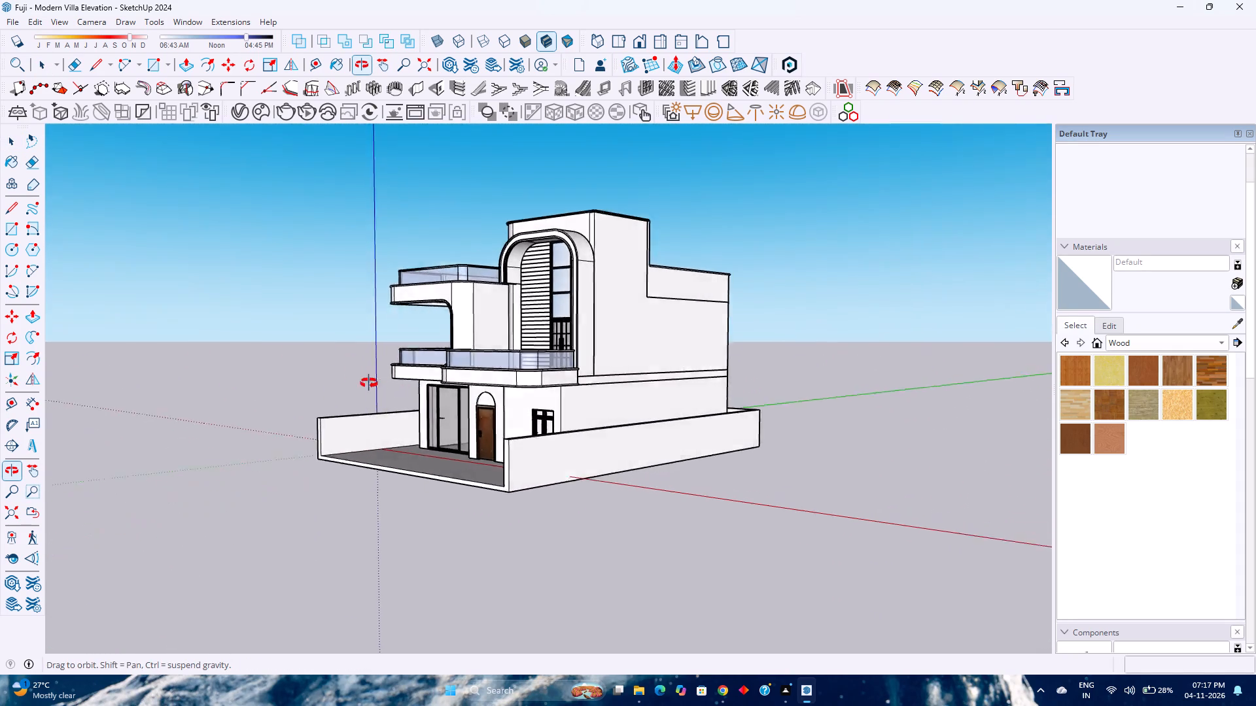
middle_click_drag(369, 383, 409, 450)
scroll(420, 425, "down", 3)
scroll(420, 425, "up", 8)
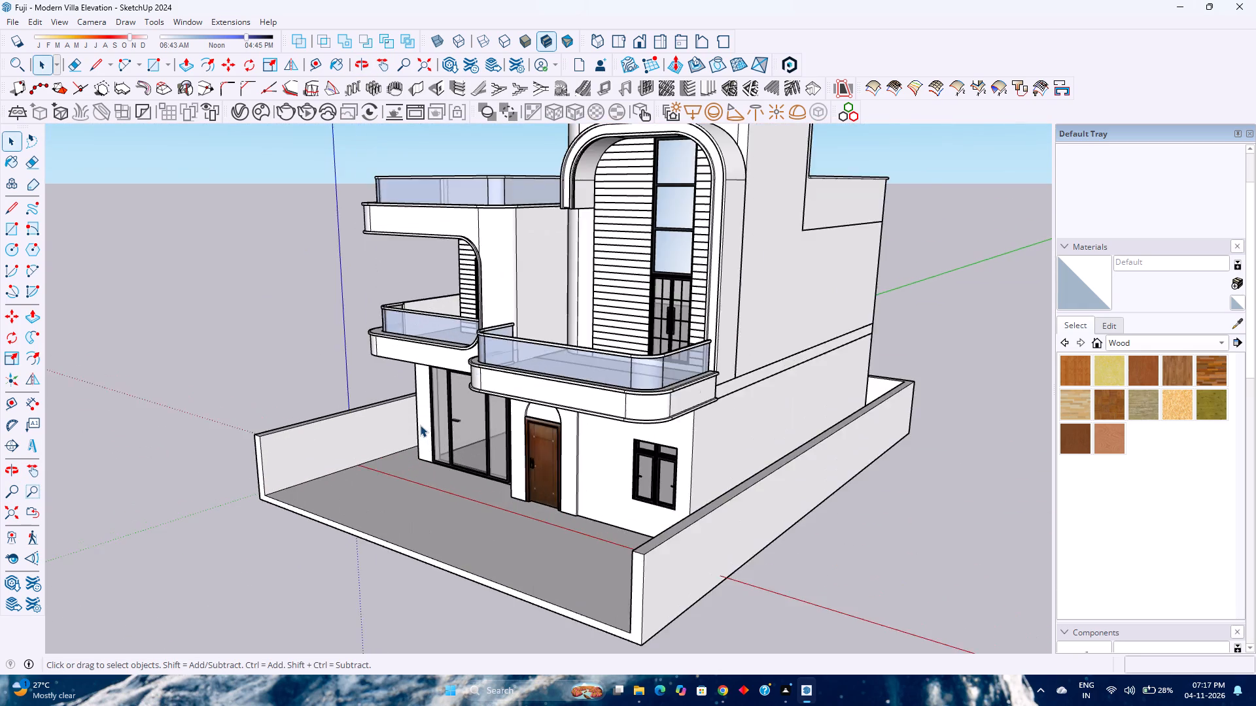
scroll(420, 425, "up", 2)
scroll(420, 425, "down", 2)
scroll(420, 425, "up", 2)
scroll(420, 425, "down", 2)
scroll(420, 425, "up", 2)
scroll(420, 425, "down", 3)
scroll(420, 425, "up", 1)
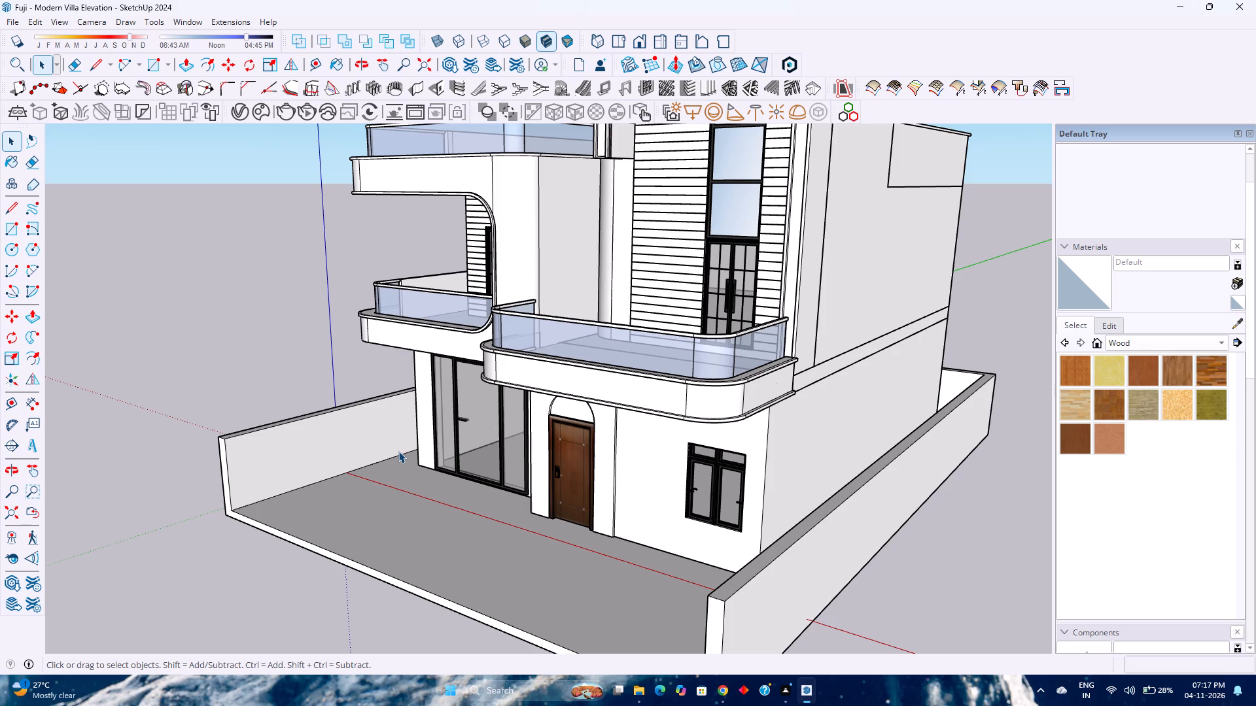
scroll(398, 451, "up", 1)
scroll(398, 451, "down", 3)
scroll(398, 451, "up", 3)
scroll(398, 451, "down", 3)
scroll(398, 451, "up", 3)
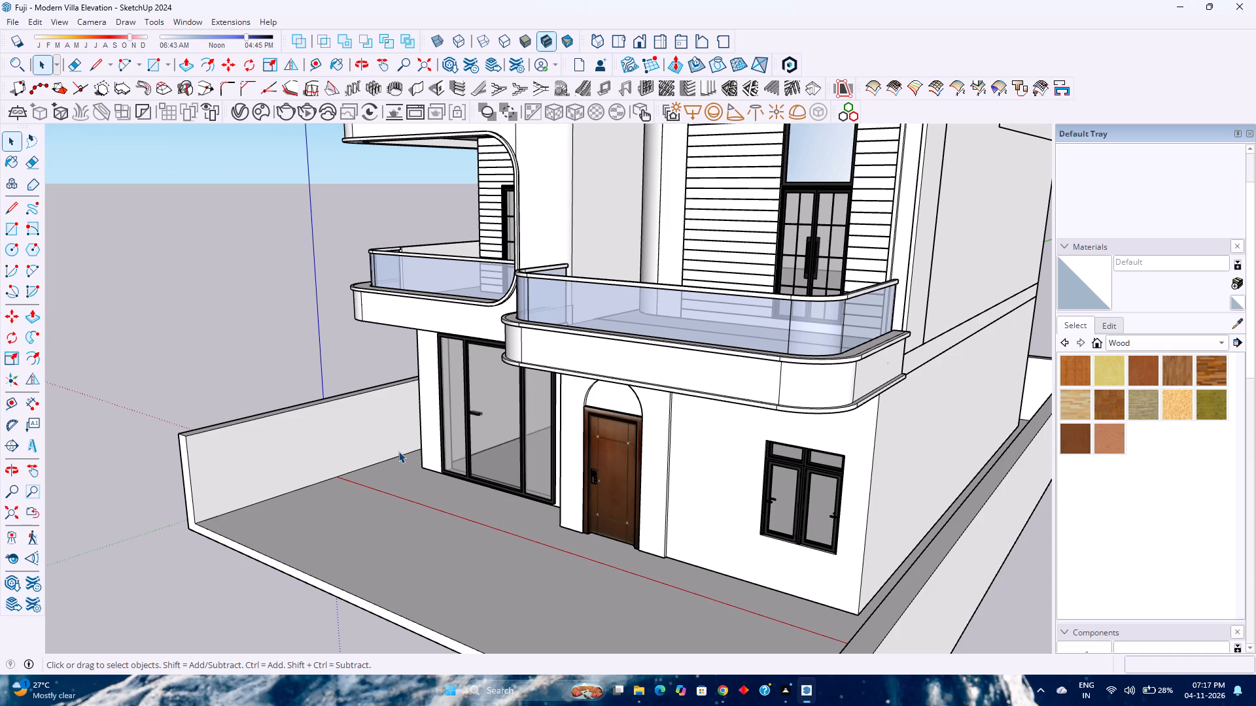
scroll(398, 451, "down", 4)
scroll(398, 451, "up", 3)
scroll(398, 451, "down", 2)
scroll(398, 451, "up", 3)
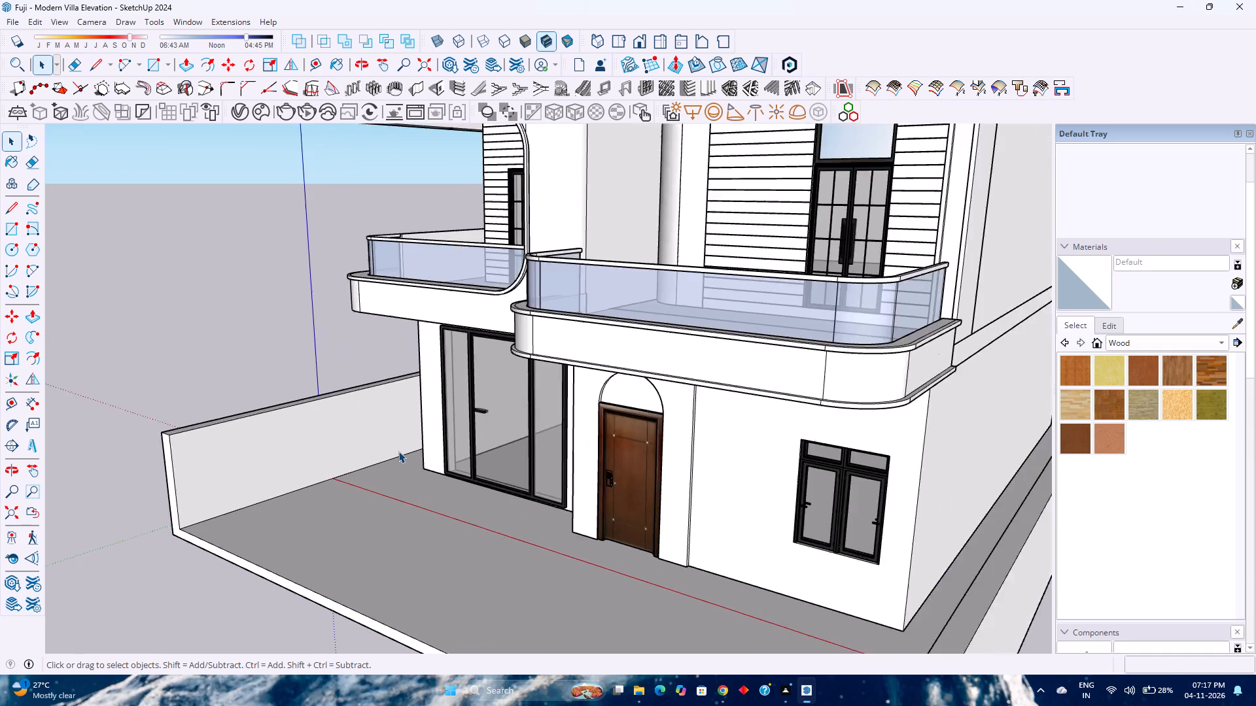
scroll(398, 451, "down", 3)
scroll(398, 451, "up", 3)
scroll(398, 451, "down", 3)
scroll(398, 451, "up", 2)
scroll(398, 451, "down", 2)
scroll(398, 451, "up", 3)
scroll(398, 451, "down", 4)
scroll(398, 451, "up", 3)
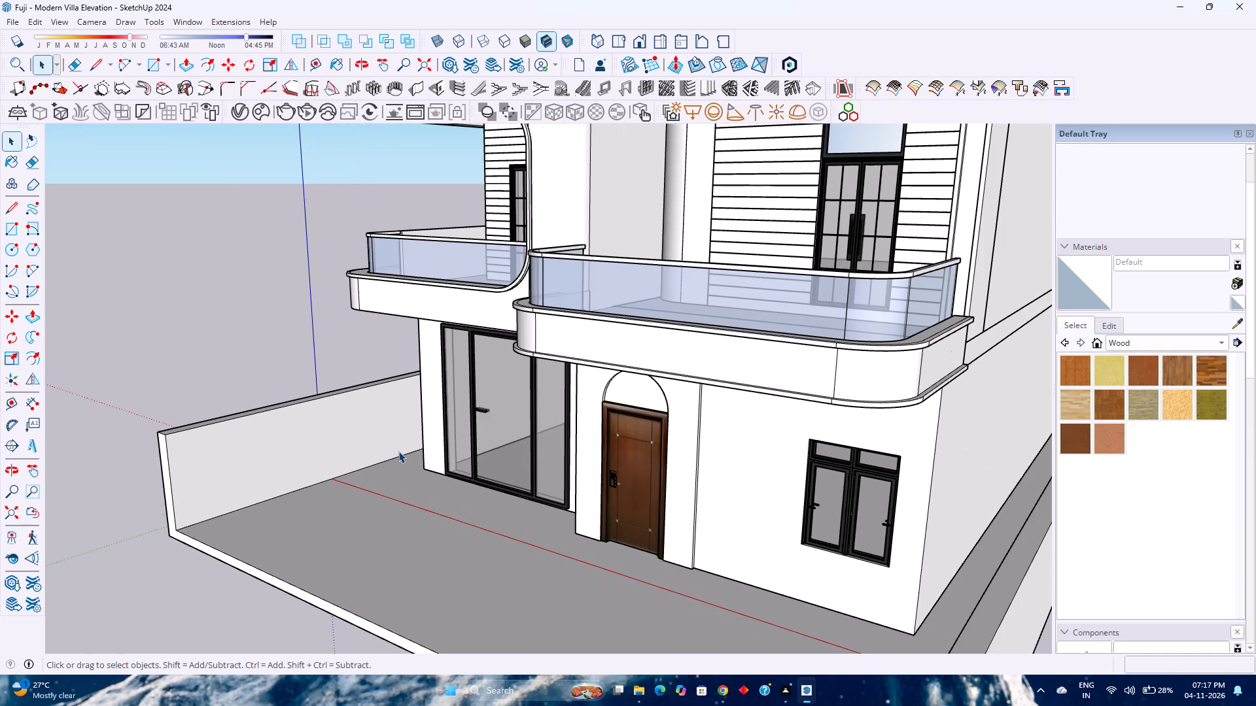
scroll(398, 451, "down", 3)
scroll(398, 451, "up", 3)
scroll(398, 451, "down", 2)
scroll(398, 451, "up", 2)
scroll(398, 451, "down", 2)
scroll(398, 451, "up", 2)
scroll(398, 451, "down", 3)
scroll(398, 451, "up", 3)
scroll(398, 451, "down", 3)
scroll(398, 451, "up", 3)
scroll(398, 450, "down", 3)
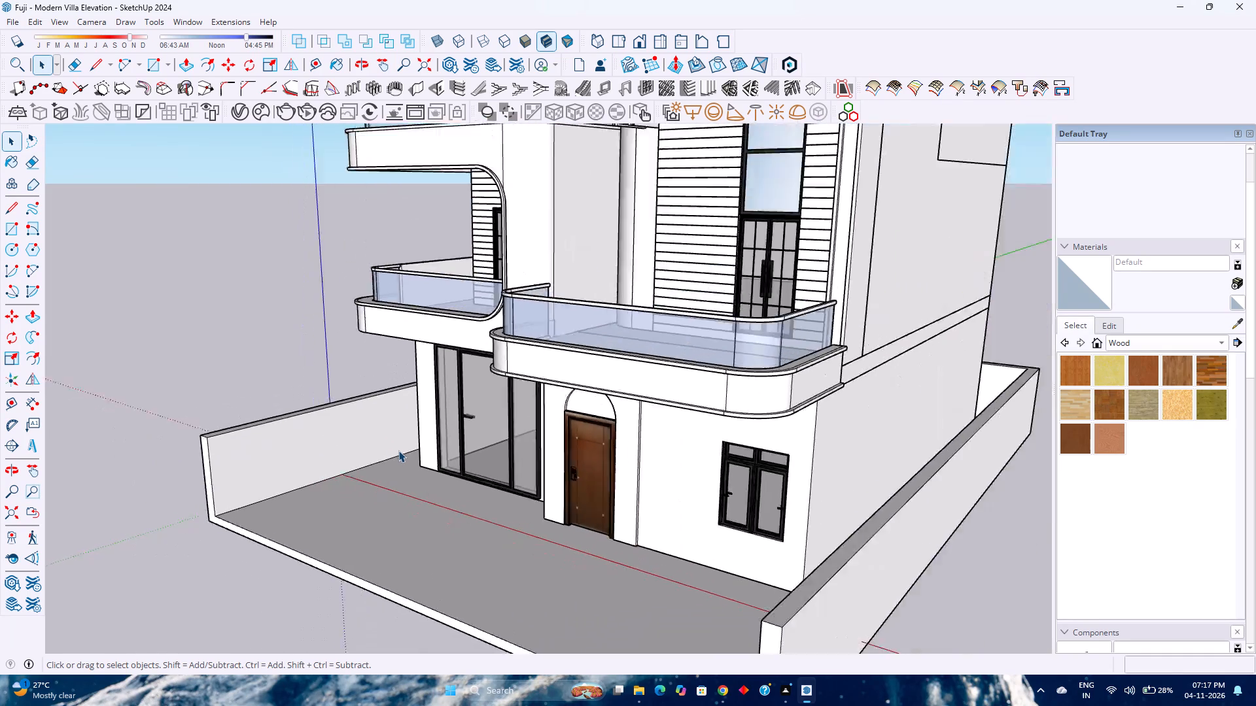
scroll(398, 450, "up", 3)
scroll(398, 450, "down", 2)
scroll(398, 450, "up", 2)
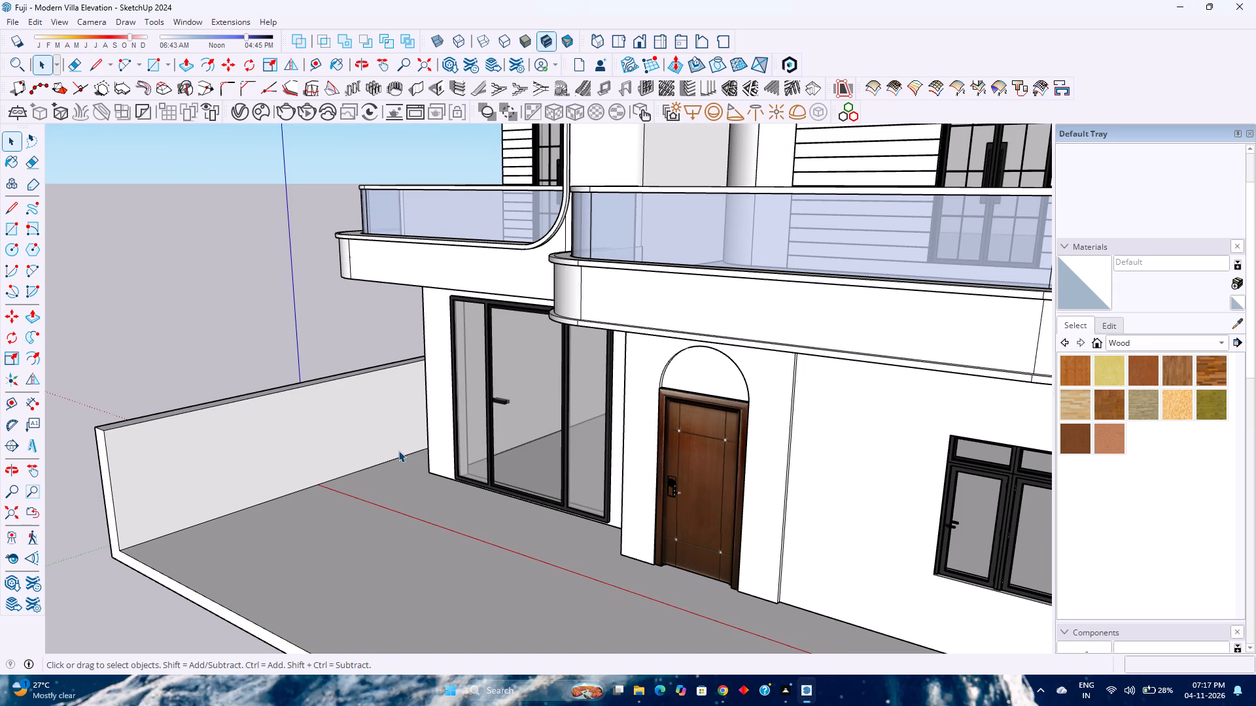
scroll(398, 450, "down", 7)
middle_click_drag(393, 462, 443, 448)
middle_click(444, 447)
middle_click(446, 446)
scroll(447, 446, "down", 2)
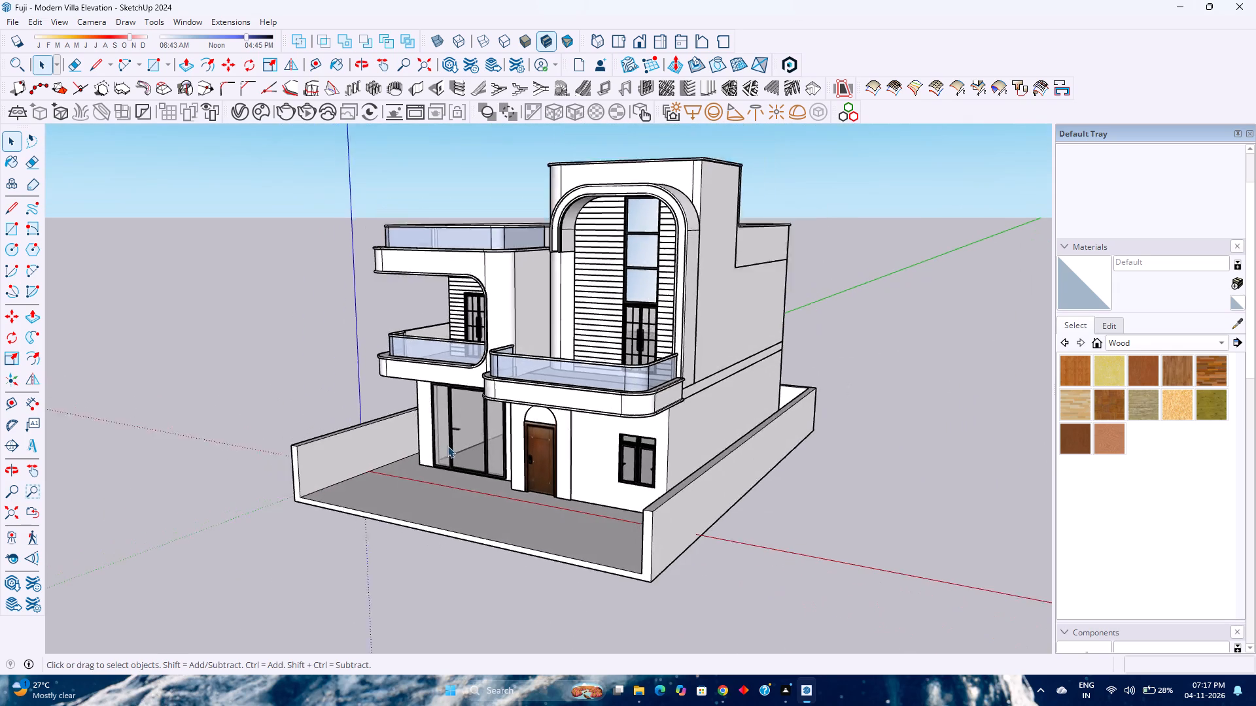
scroll(447, 446, "down", 4)
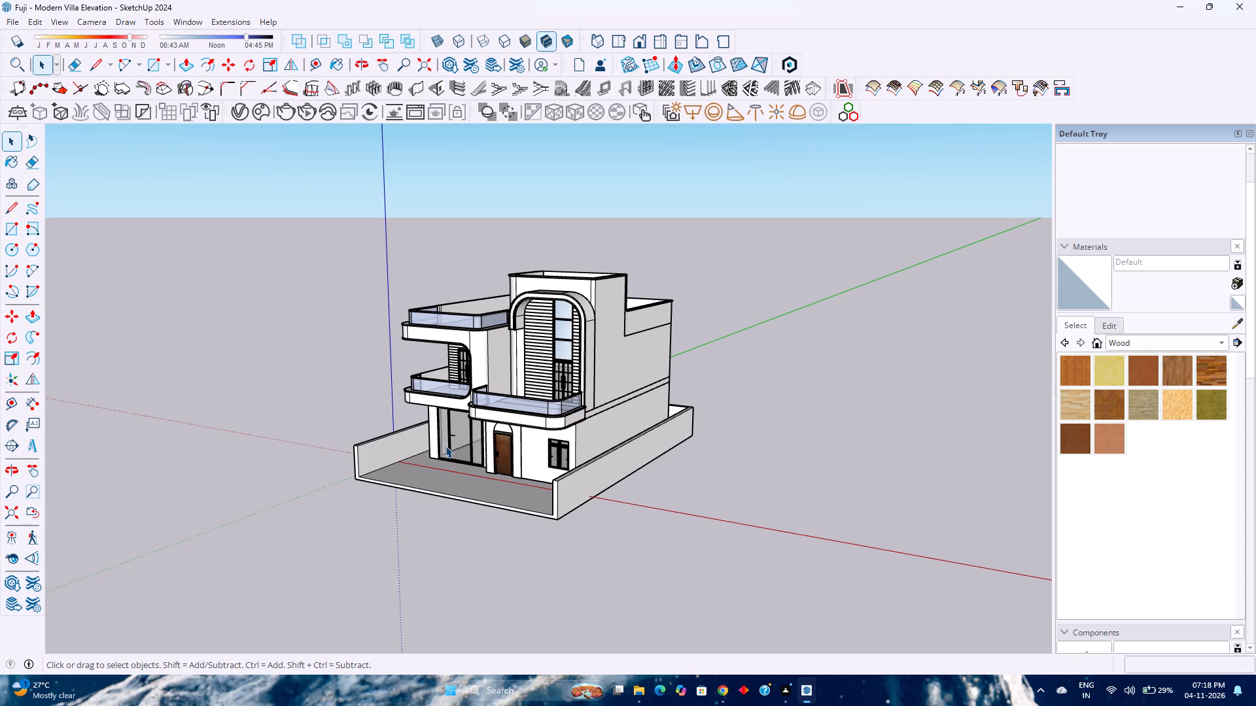
Paint the horizontal slat cladding inside the tower's arch with the Wood Cherry Original material.
left_click(1152, 377)
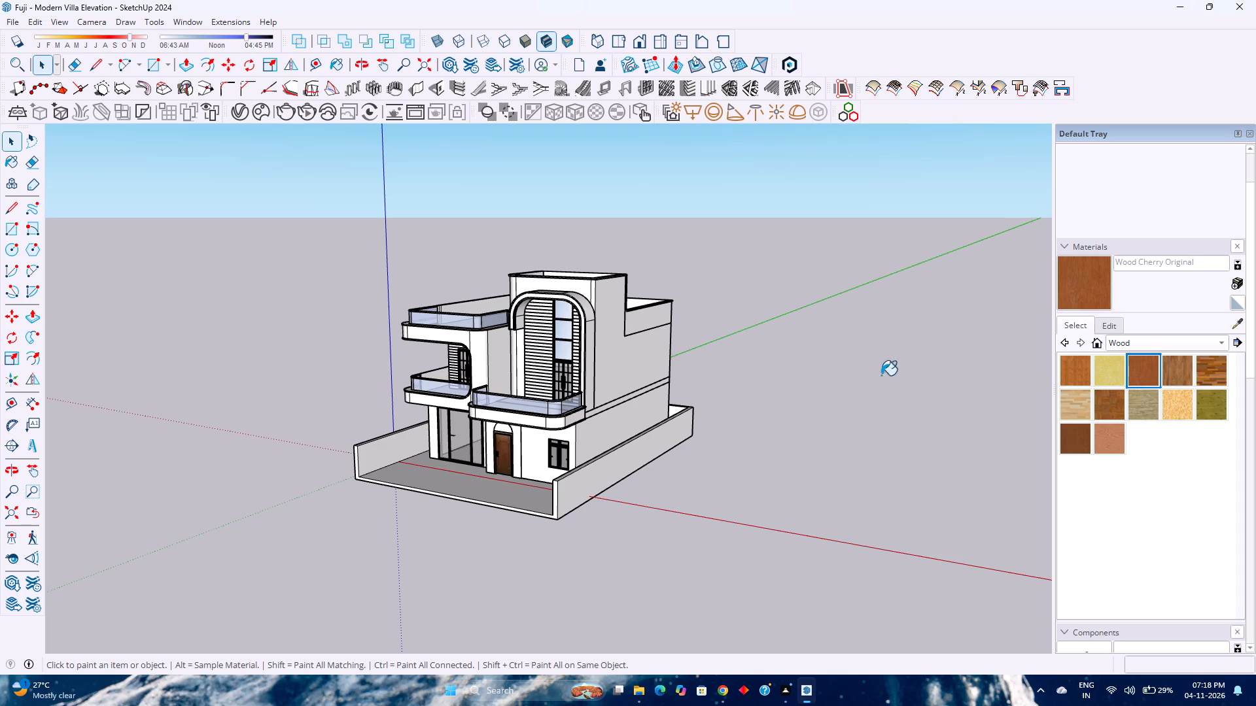
scroll(585, 386, "up", 2)
key("space")
double_click(526, 330)
left_click(526, 330)
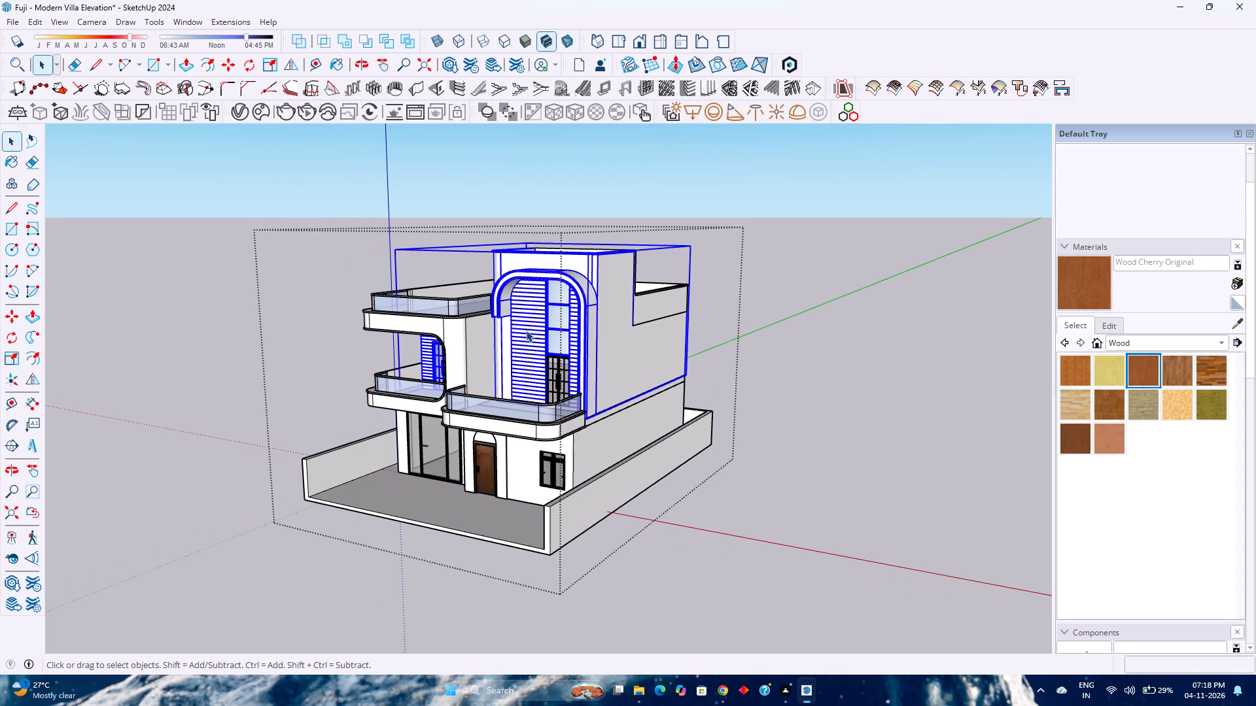
scroll(526, 330, "up", 1)
double_click(525, 330)
left_click(525, 331)
scroll(532, 348, "up", 3)
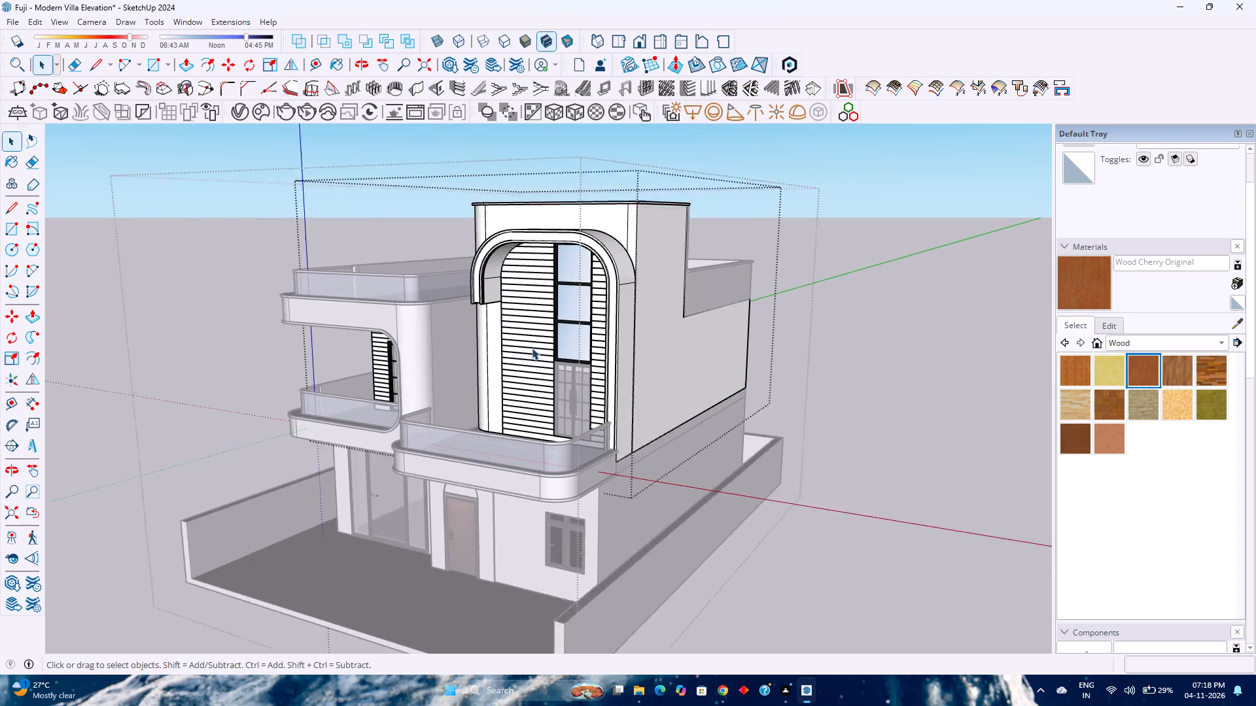
scroll(532, 348, "up", 1)
left_click(527, 364)
scroll(521, 381, "up", 3)
middle_click_drag(521, 381, 659, 382)
middle_click(661, 382)
left_click(734, 399)
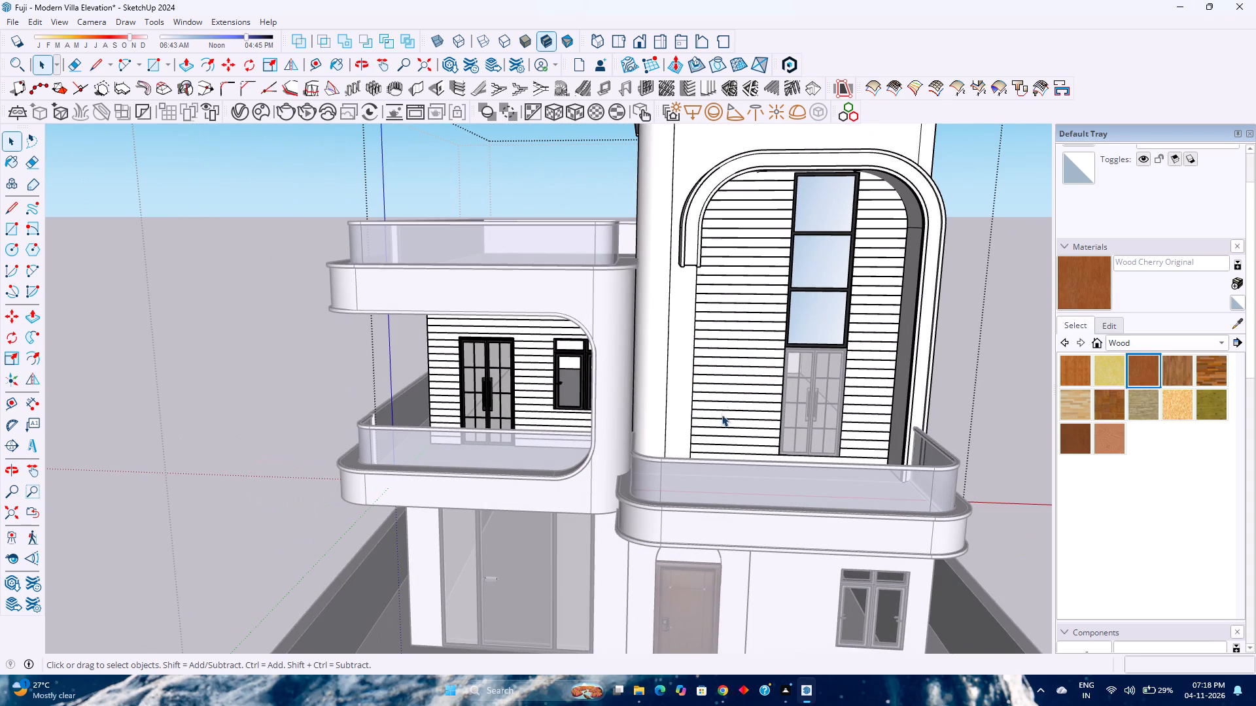
left_click(711, 432)
scroll(710, 432, "up", 10)
middle_click_drag(704, 428, 665, 378, "shift")
middle_click_drag(654, 392, 695, 448)
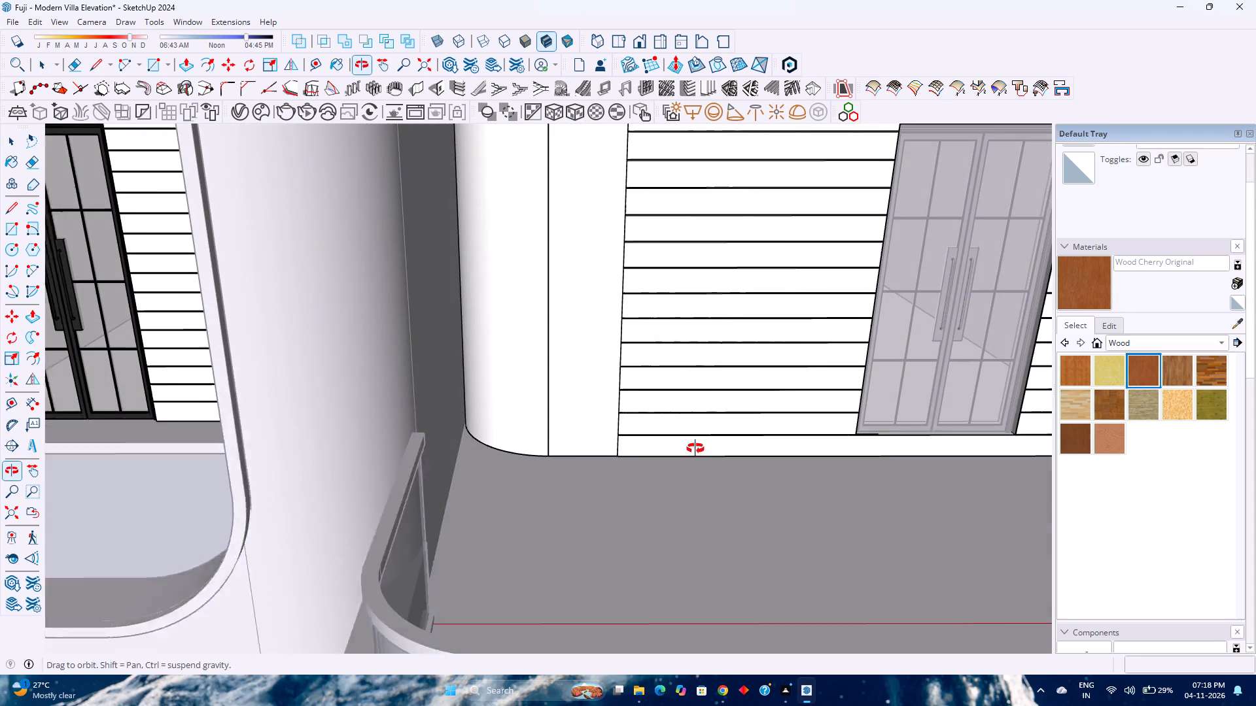
middle_click_drag(695, 448, 705, 457)
middle_click(706, 458)
left_click(678, 438)
double_click(575, 442)
left_click(636, 440)
scroll(635, 443, "up", 8)
middle_click_drag(657, 460, 485, 499)
left_click(595, 463)
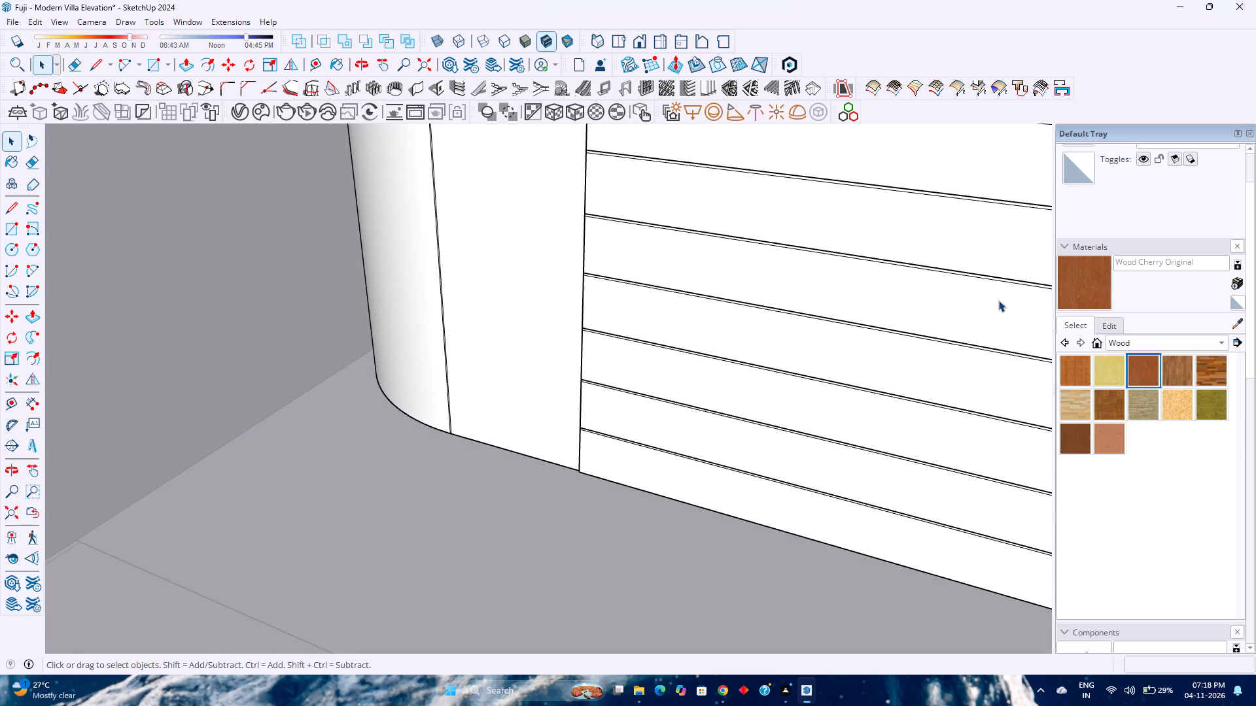
left_click(1072, 286)
left_click(784, 426)
Leave the editing context of the tower's painted slat cladding.
scroll(610, 445, "down", 7)
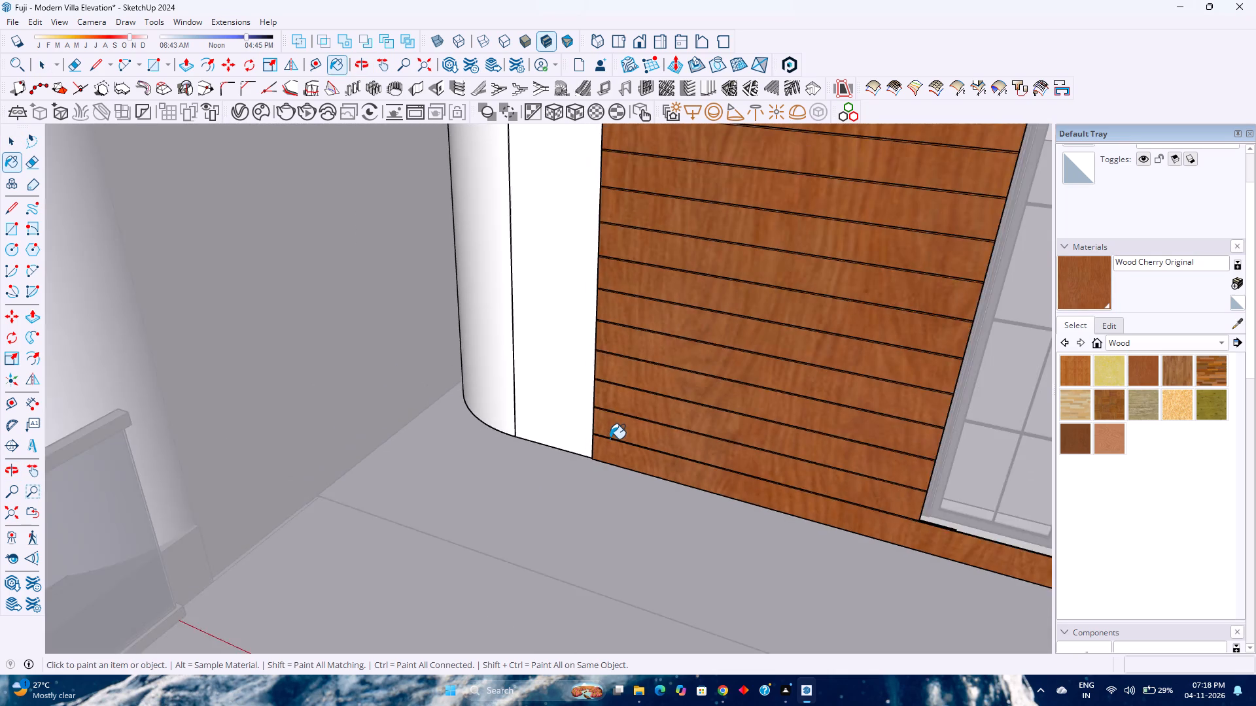
scroll(610, 439, "down", 16)
middle_click_drag(595, 416, 587, 501, "shift")
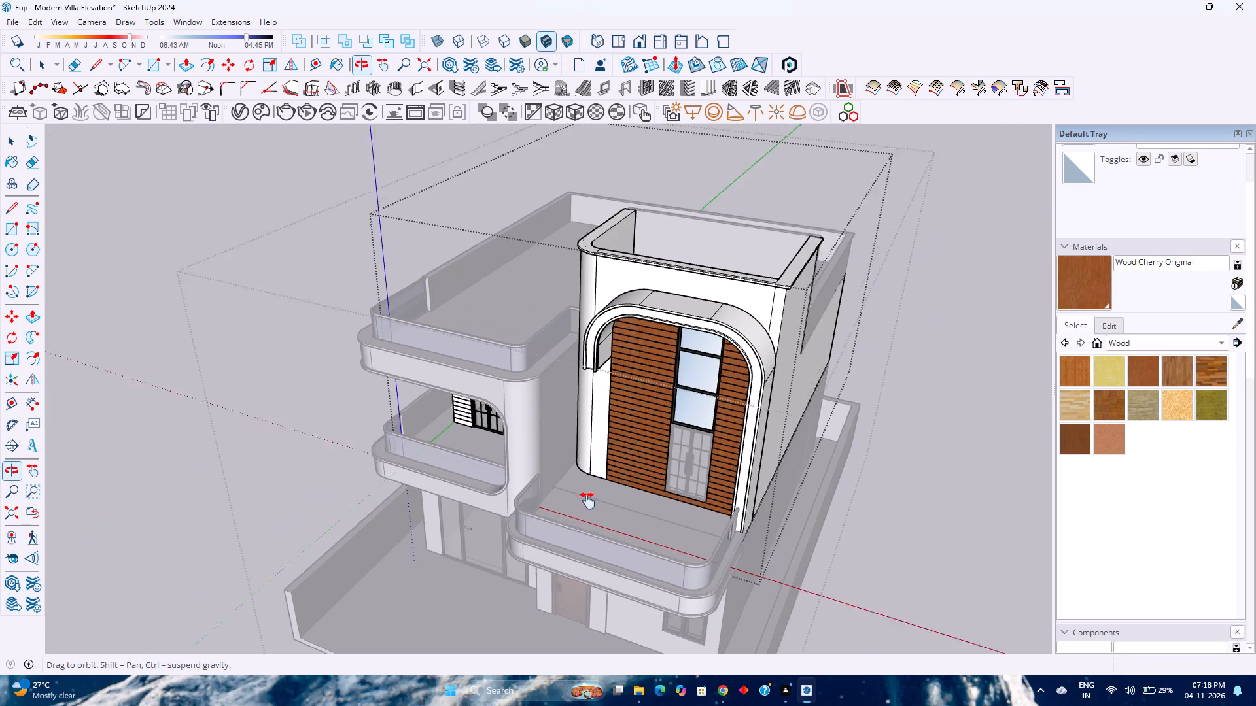
middle_click_drag(587, 501, 583, 517, "shift")
middle_click_drag(552, 522, 651, 418)
middle_click(651, 418)
scroll(607, 427, "up", 4)
left_click(506, 465)
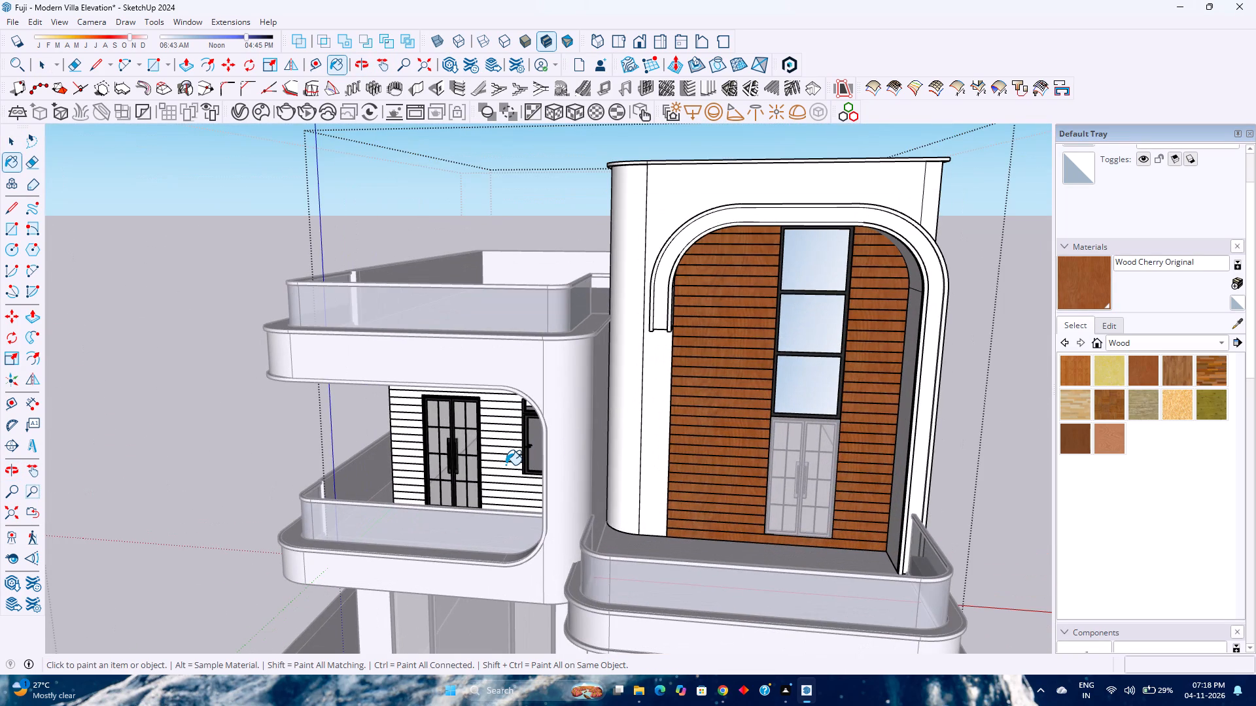
scroll(492, 494, "up", 3)
double_click(495, 492)
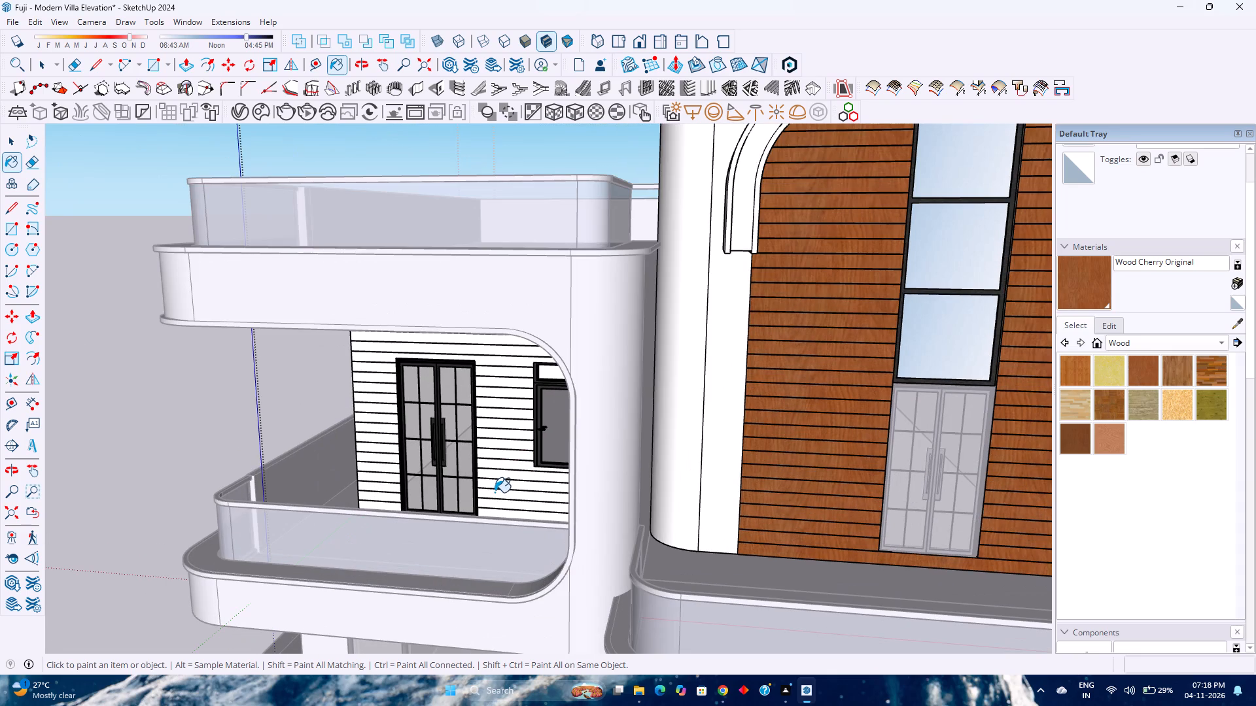
key("Escape")
key("space")
key("Escape")
Open the first-floor balcony's rear wall group and paint the wall surface behind the slats with Wood Cherry Original.
left_click(497, 484)
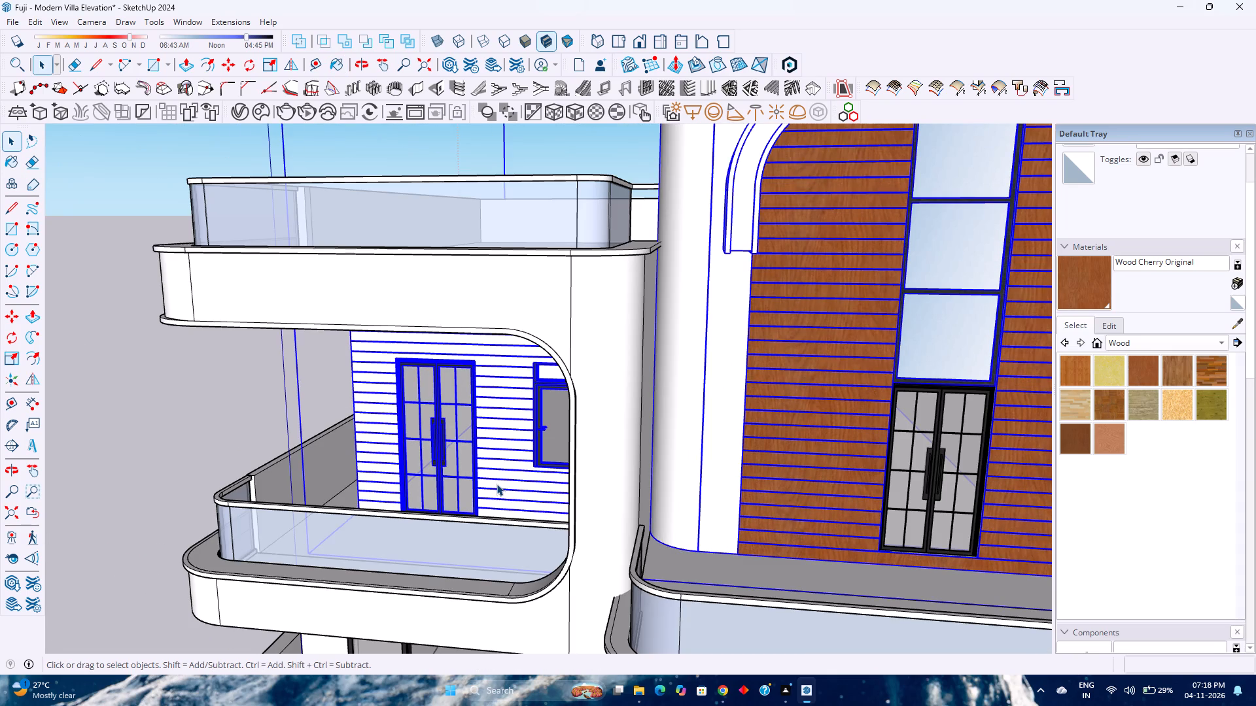
triple_click(497, 484)
scroll(497, 484, "up", 3)
middle_click_drag(491, 488, 654, 511)
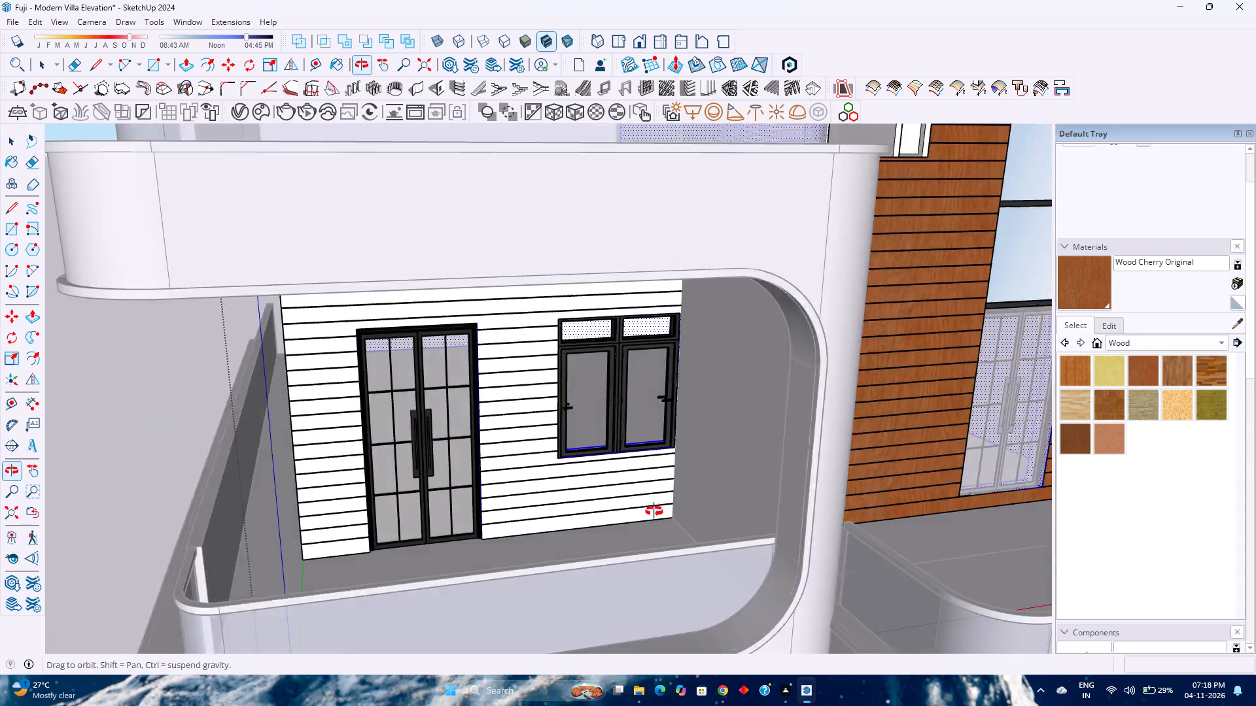
middle_click_drag(654, 511, 680, 511)
middle_click(682, 511)
scroll(538, 510, "up", 3)
scroll(332, 562, "up", 1)
key("Escape")
left_click(272, 582)
middle_click_drag(272, 582, 327, 579)
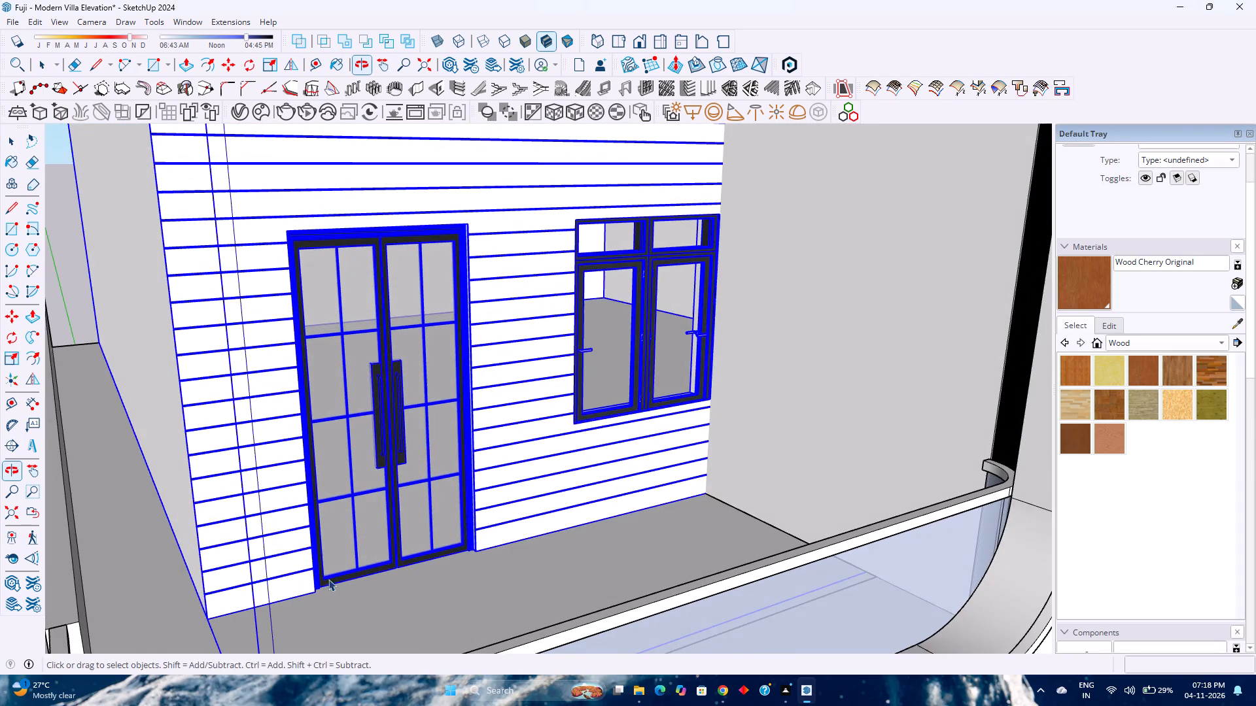
triple_click(280, 586)
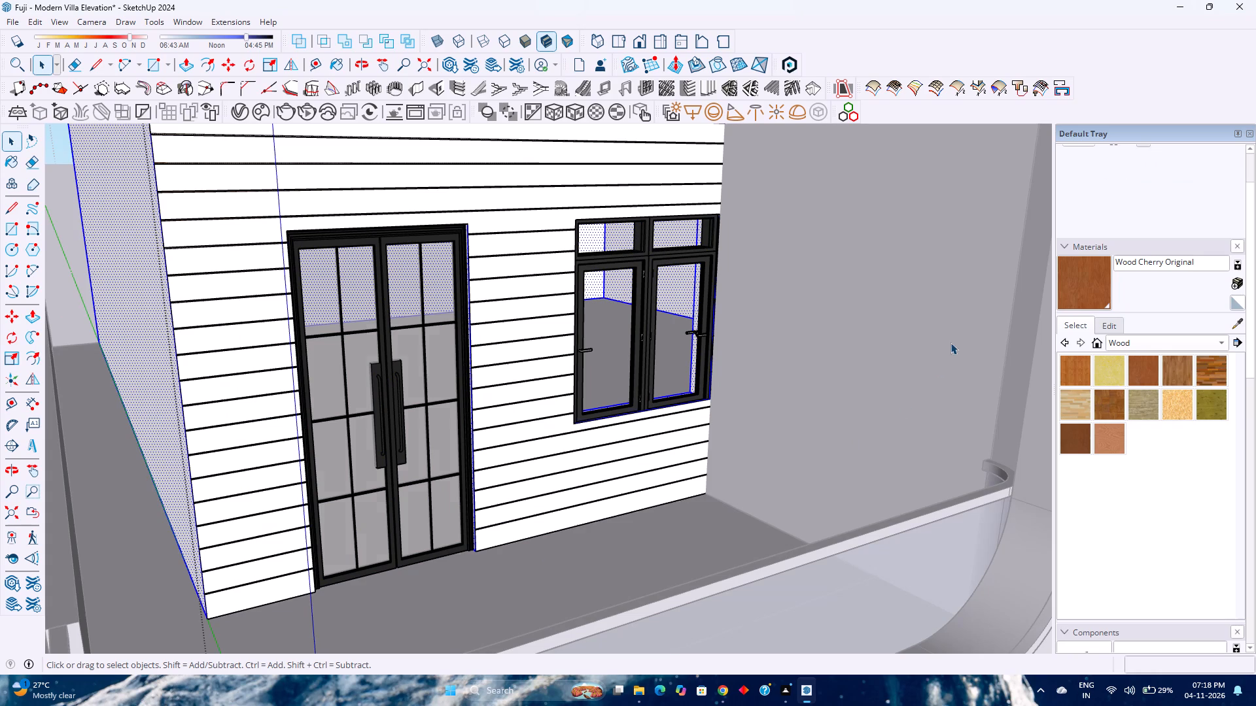
key("Escape")
left_click(224, 603)
double_click(260, 579)
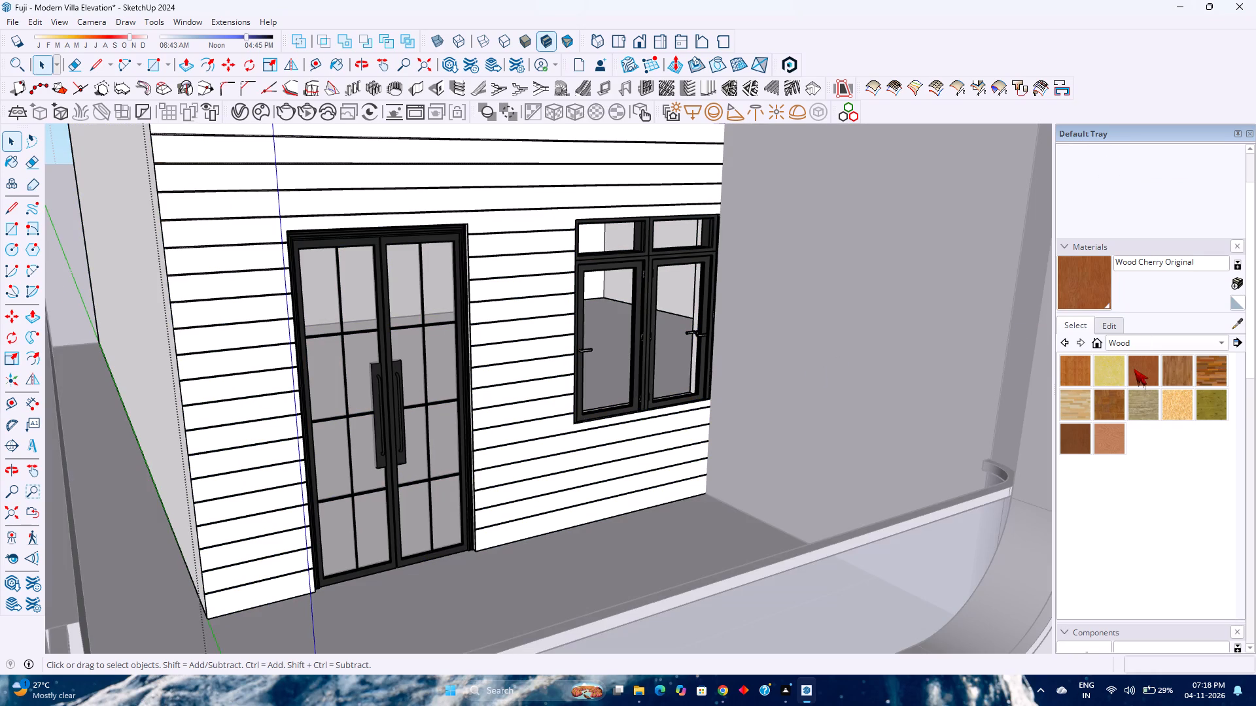
left_click(1134, 369)
left_click(264, 586)
left_click(264, 586)
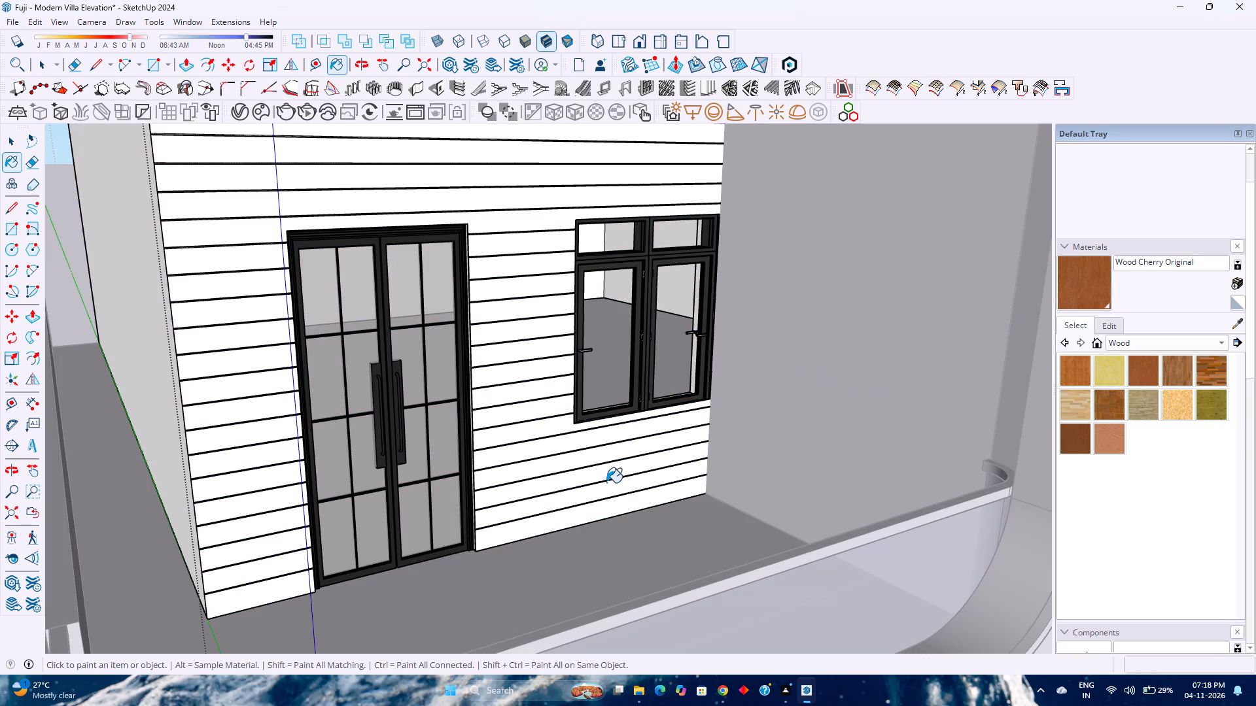
left_click(606, 482)
key("space")
Paint the horizontal slats around the first-floor balcony's door and window with Wood Cherry Original.
scroll(421, 581, "up", 14)
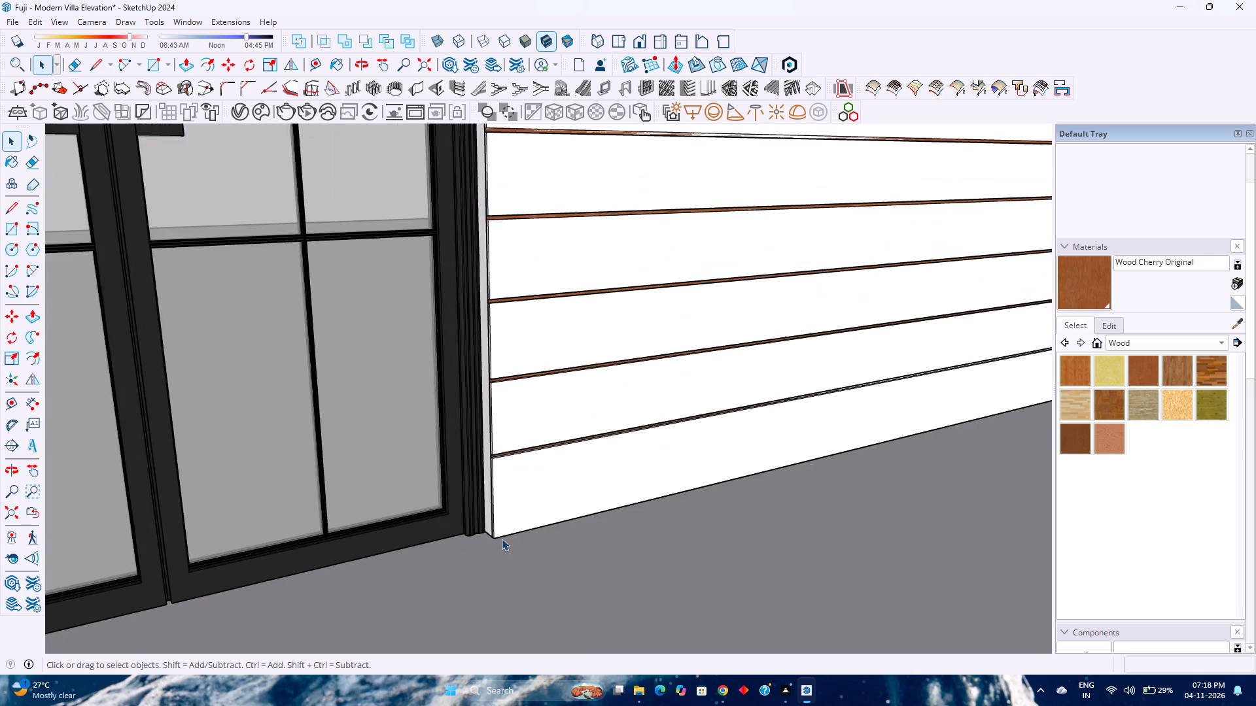
scroll(502, 539, "up", 3)
double_click(498, 534)
scroll(498, 534, "up", 1)
key("Escape")
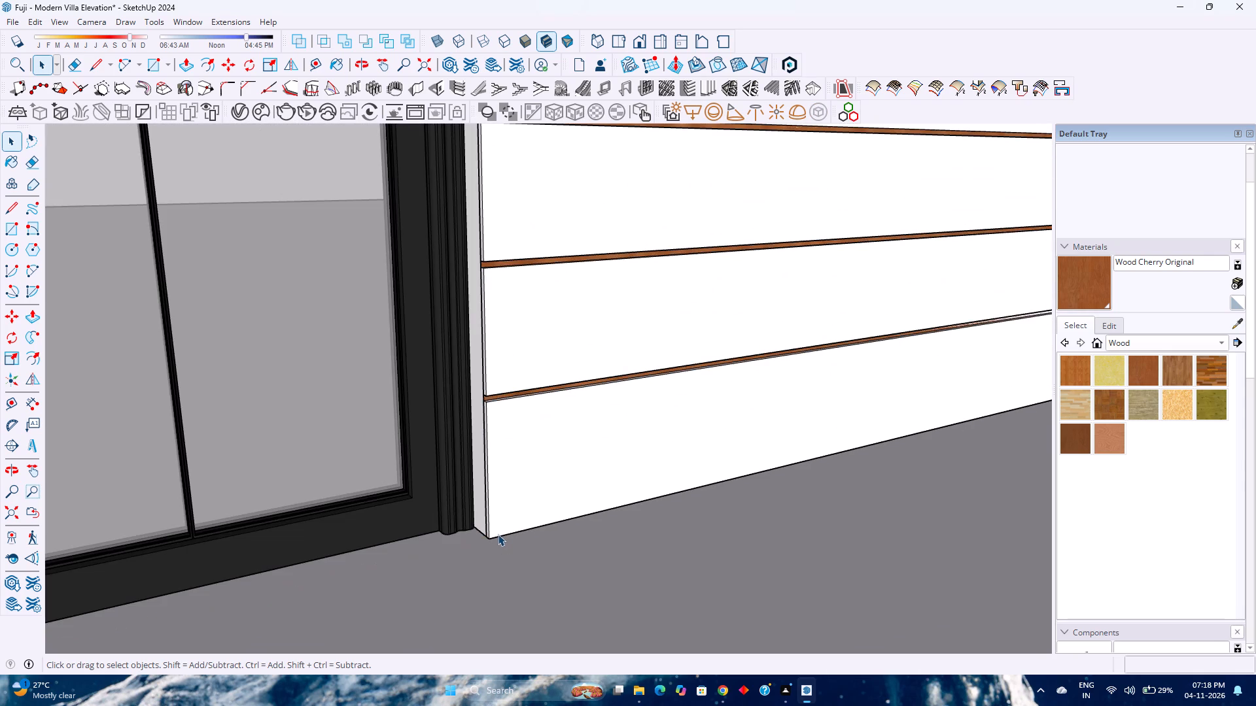
left_click(498, 534)
left_click(1100, 295)
left_click(761, 407)
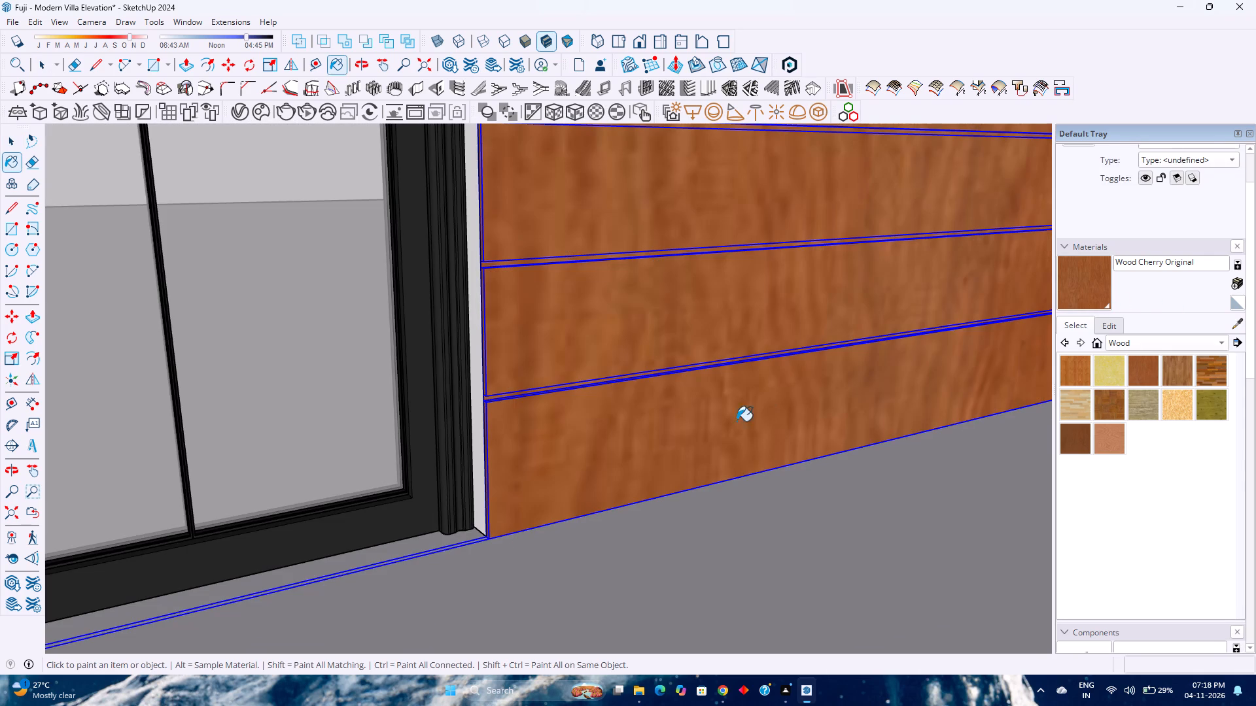
key("space")
key("Escape")
Exit the villa group's editing context and save the model.
scroll(589, 460, "down", 20)
scroll(589, 460, "down", 2)
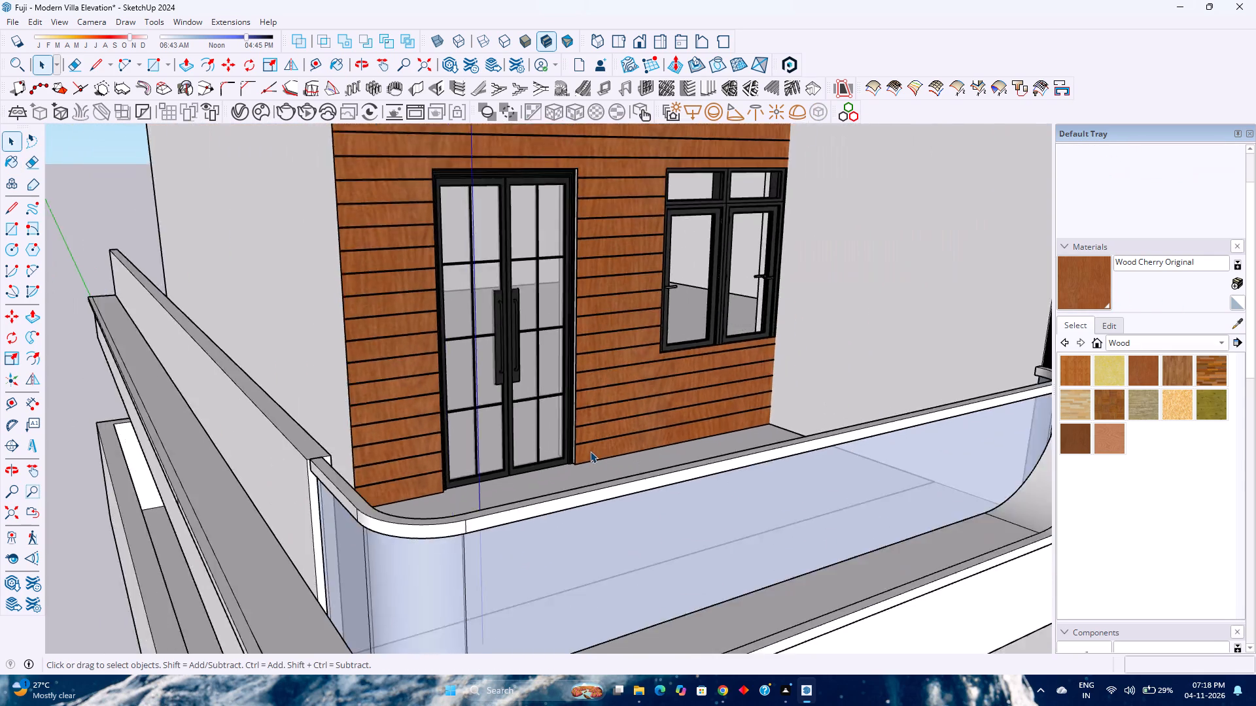
scroll(590, 451, "down", 3)
middle_click_drag(591, 449, 493, 424)
middle_click(493, 424)
scroll(477, 418, "up", 1)
scroll(477, 418, "down", 5)
scroll(477, 416, "up", 2)
scroll(477, 415, "down", 13)
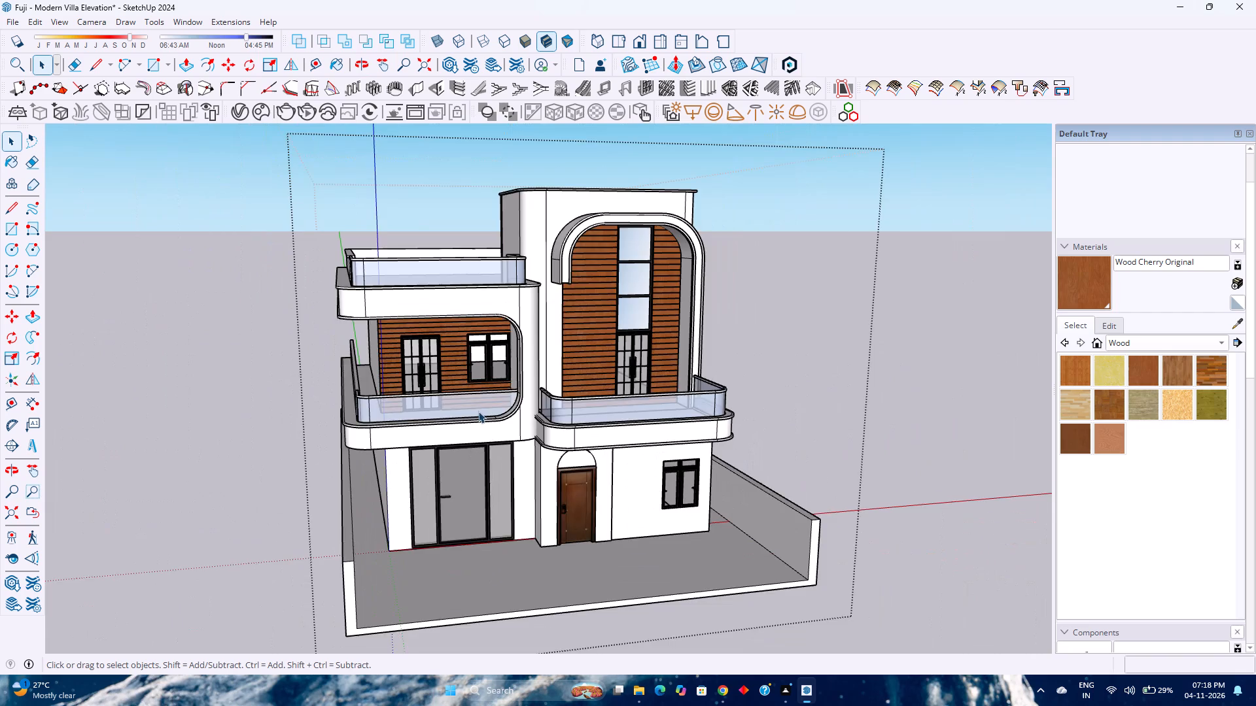
scroll(478, 411, "down", 2)
left_click(736, 354)
left_click(858, 362)
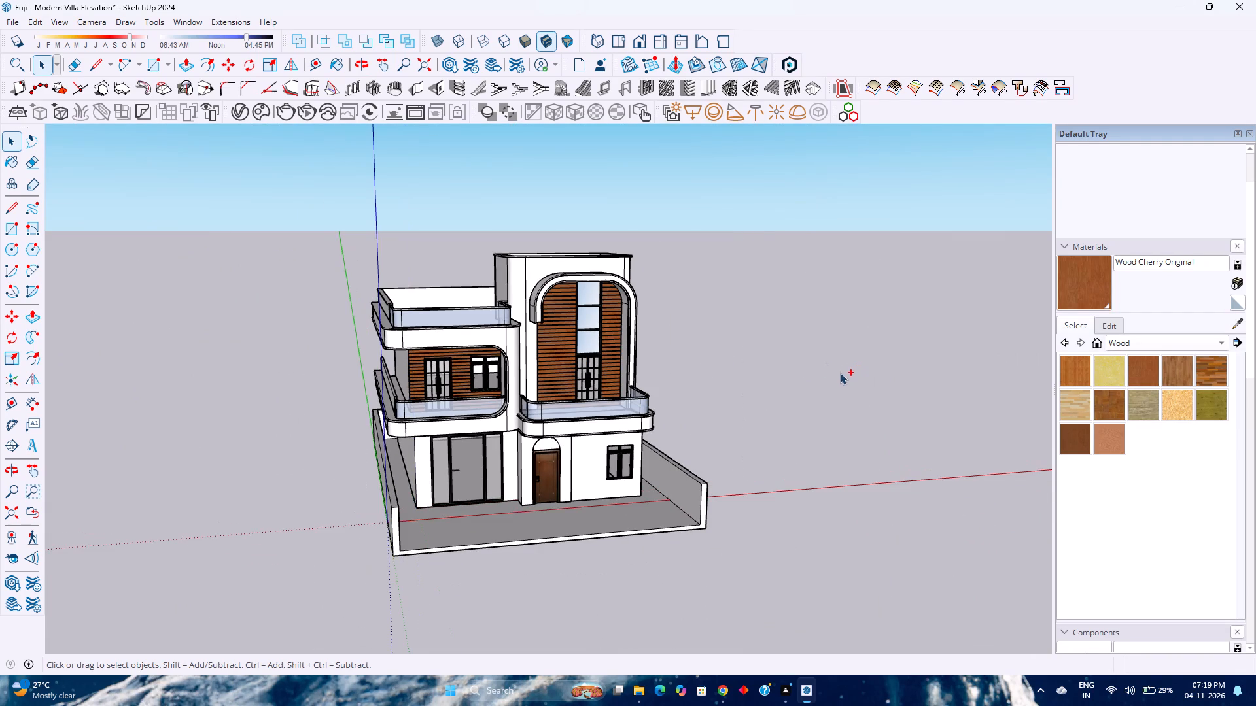
key("ctrl+s")
Switch the material library to the Asian Paints Chromatics collection and save the model.
scroll(588, 249, "up", 6)
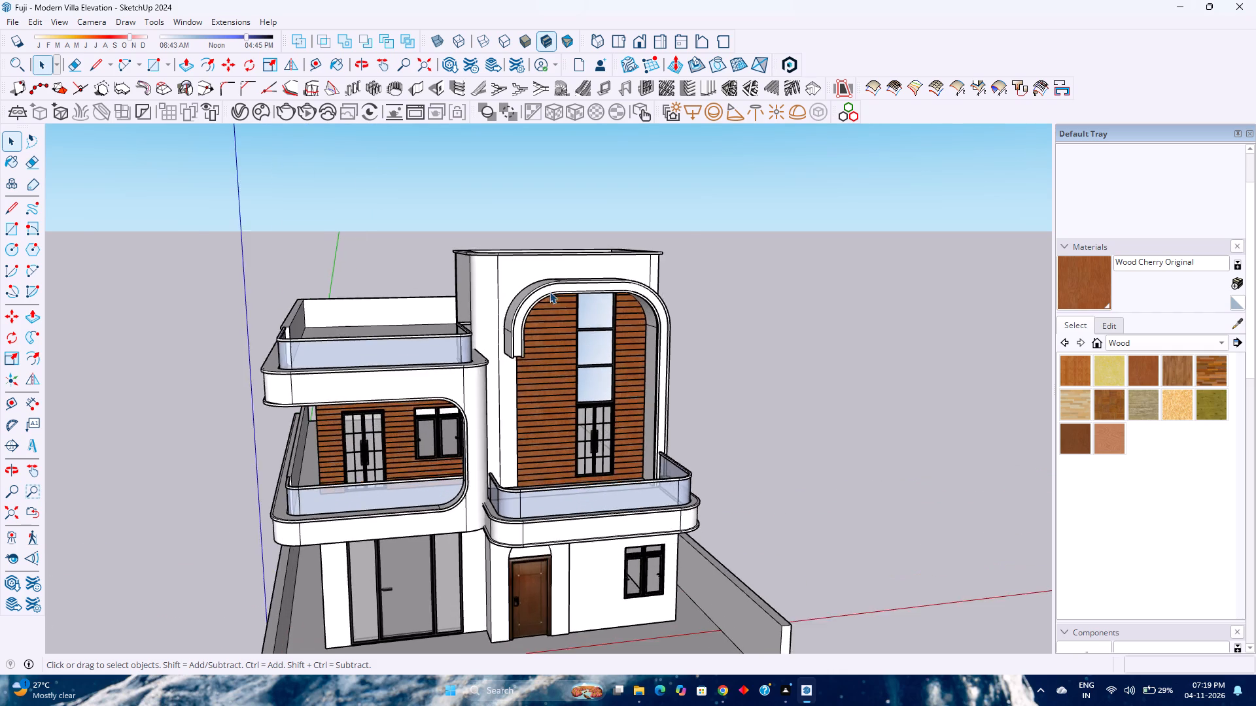
scroll(549, 292, "up", 6)
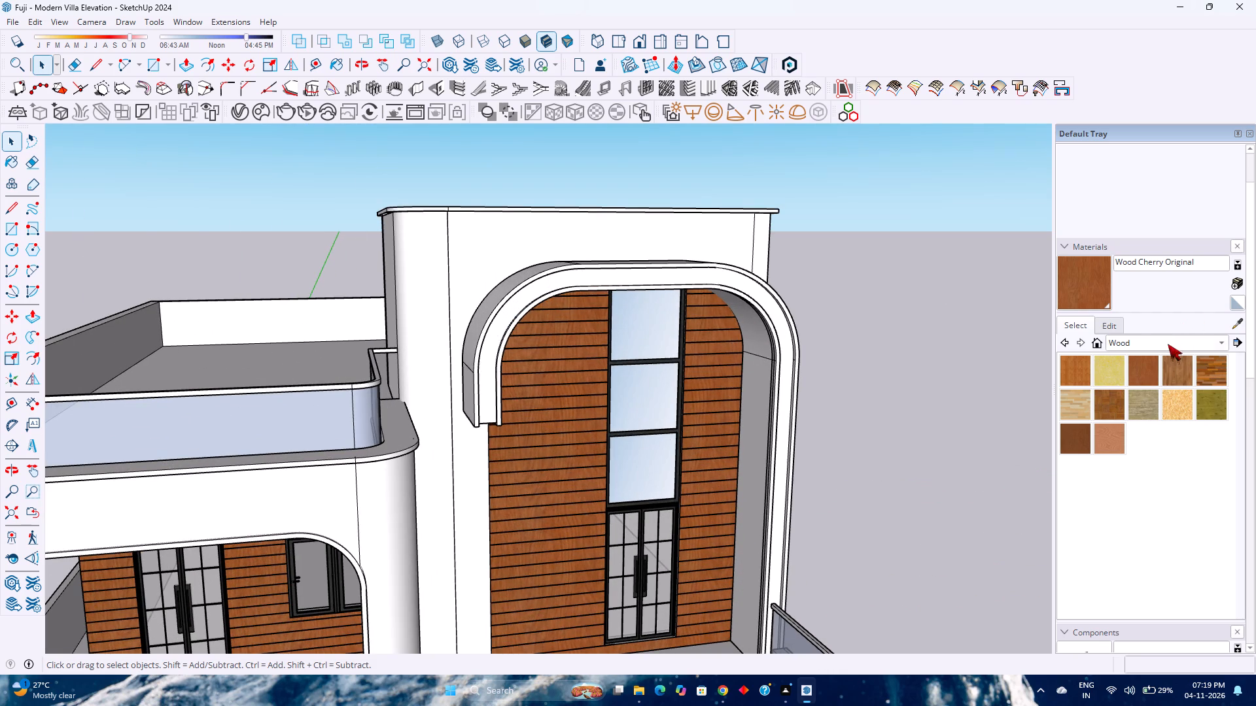
left_click(1167, 345)
left_click(1130, 67)
key("ctrl+s")
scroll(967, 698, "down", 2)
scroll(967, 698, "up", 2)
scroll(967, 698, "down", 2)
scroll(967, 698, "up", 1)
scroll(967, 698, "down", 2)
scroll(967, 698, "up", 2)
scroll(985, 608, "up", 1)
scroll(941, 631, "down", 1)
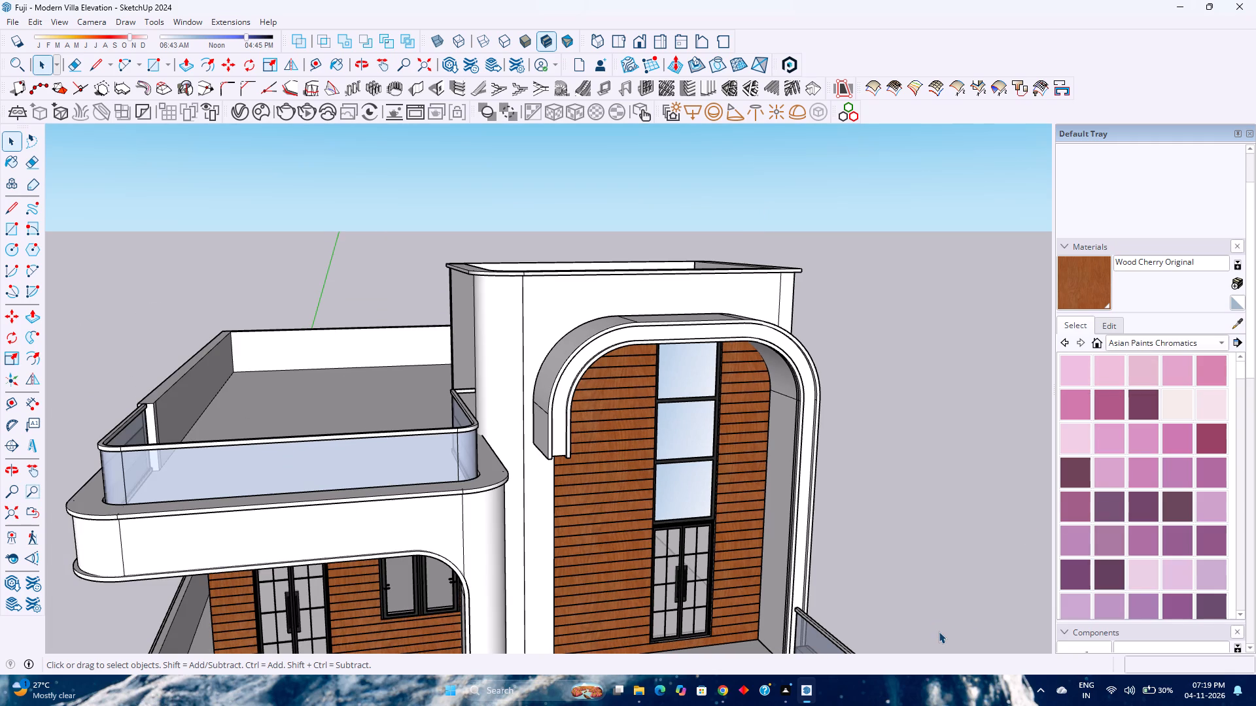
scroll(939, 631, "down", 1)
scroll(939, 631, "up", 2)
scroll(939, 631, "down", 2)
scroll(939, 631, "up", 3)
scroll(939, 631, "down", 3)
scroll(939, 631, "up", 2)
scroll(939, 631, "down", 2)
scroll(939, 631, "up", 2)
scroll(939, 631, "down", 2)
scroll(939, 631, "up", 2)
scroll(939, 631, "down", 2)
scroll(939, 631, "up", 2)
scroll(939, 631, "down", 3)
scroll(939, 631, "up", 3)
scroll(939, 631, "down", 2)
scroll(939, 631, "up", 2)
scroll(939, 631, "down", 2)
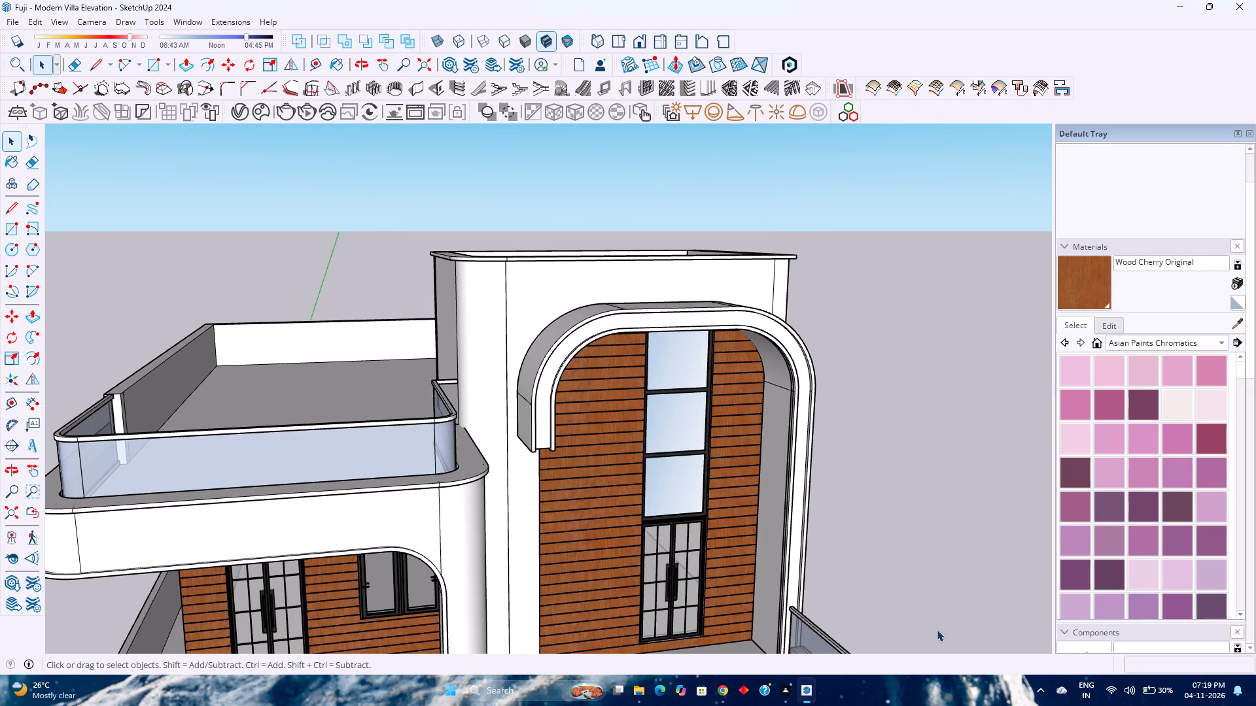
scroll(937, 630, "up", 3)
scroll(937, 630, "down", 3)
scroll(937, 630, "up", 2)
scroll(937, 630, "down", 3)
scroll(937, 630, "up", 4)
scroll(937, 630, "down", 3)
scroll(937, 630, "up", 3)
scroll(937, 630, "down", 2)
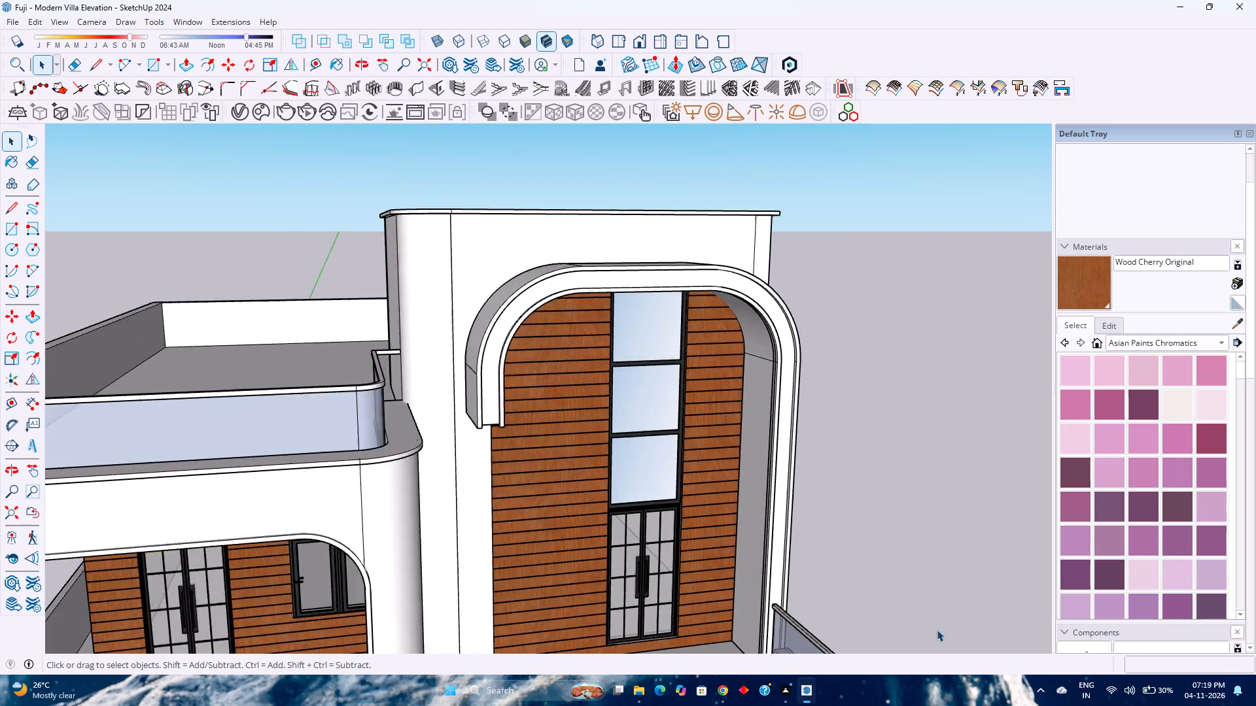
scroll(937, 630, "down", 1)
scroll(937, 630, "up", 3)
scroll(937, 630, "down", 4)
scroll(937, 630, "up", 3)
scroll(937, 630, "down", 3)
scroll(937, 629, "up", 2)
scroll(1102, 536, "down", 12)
Browse the Asian Paints Chromatics swatches down to the beige and golden-yellow shades.
left_click_drag(1240, 380, 1236, 400)
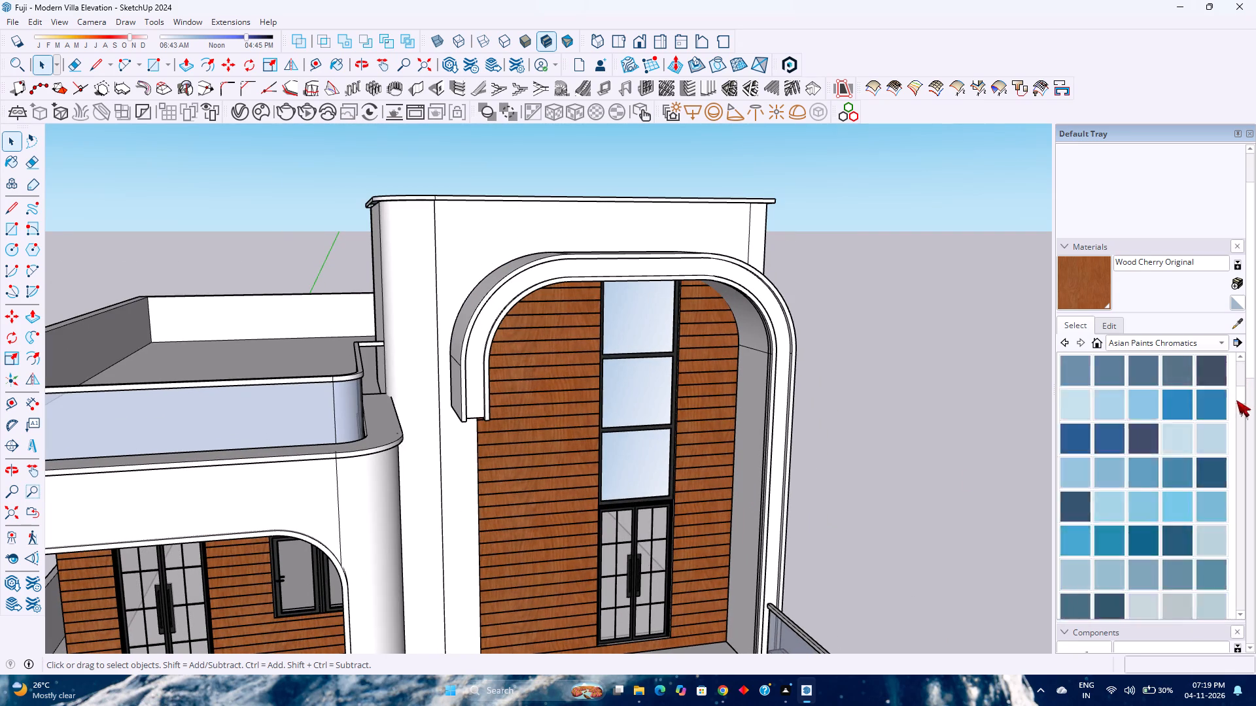
left_click_drag(1236, 400, 1239, 468)
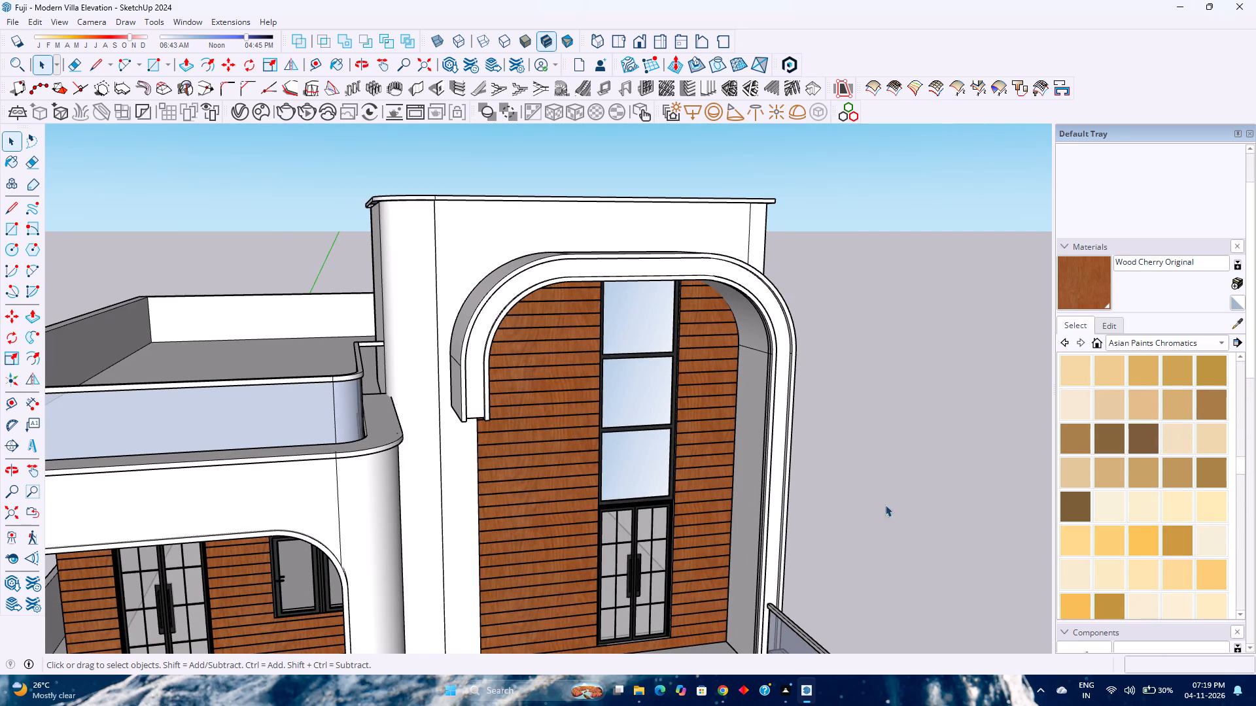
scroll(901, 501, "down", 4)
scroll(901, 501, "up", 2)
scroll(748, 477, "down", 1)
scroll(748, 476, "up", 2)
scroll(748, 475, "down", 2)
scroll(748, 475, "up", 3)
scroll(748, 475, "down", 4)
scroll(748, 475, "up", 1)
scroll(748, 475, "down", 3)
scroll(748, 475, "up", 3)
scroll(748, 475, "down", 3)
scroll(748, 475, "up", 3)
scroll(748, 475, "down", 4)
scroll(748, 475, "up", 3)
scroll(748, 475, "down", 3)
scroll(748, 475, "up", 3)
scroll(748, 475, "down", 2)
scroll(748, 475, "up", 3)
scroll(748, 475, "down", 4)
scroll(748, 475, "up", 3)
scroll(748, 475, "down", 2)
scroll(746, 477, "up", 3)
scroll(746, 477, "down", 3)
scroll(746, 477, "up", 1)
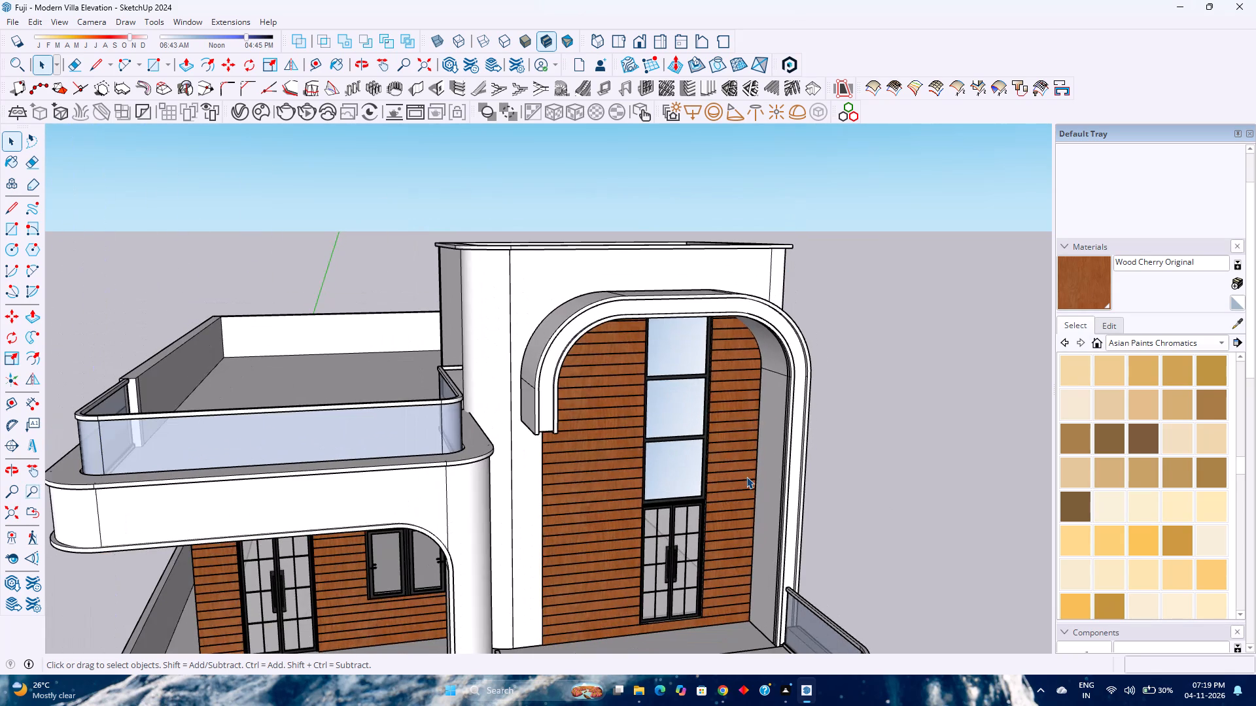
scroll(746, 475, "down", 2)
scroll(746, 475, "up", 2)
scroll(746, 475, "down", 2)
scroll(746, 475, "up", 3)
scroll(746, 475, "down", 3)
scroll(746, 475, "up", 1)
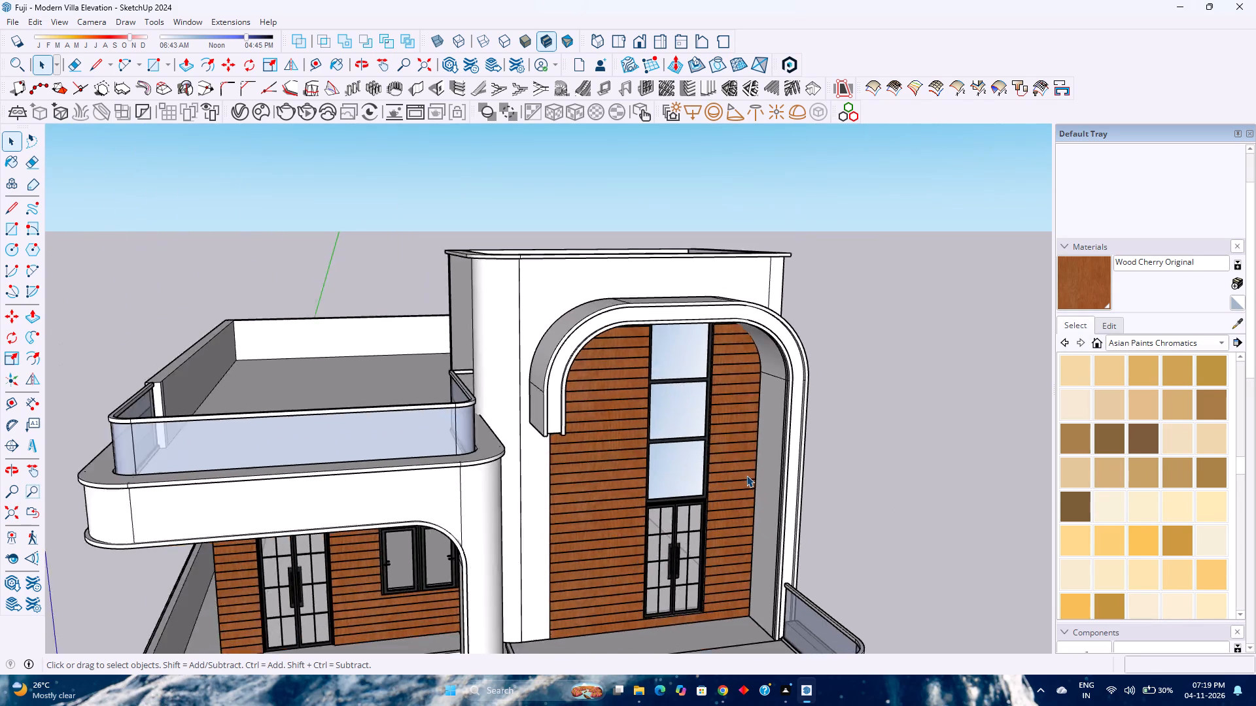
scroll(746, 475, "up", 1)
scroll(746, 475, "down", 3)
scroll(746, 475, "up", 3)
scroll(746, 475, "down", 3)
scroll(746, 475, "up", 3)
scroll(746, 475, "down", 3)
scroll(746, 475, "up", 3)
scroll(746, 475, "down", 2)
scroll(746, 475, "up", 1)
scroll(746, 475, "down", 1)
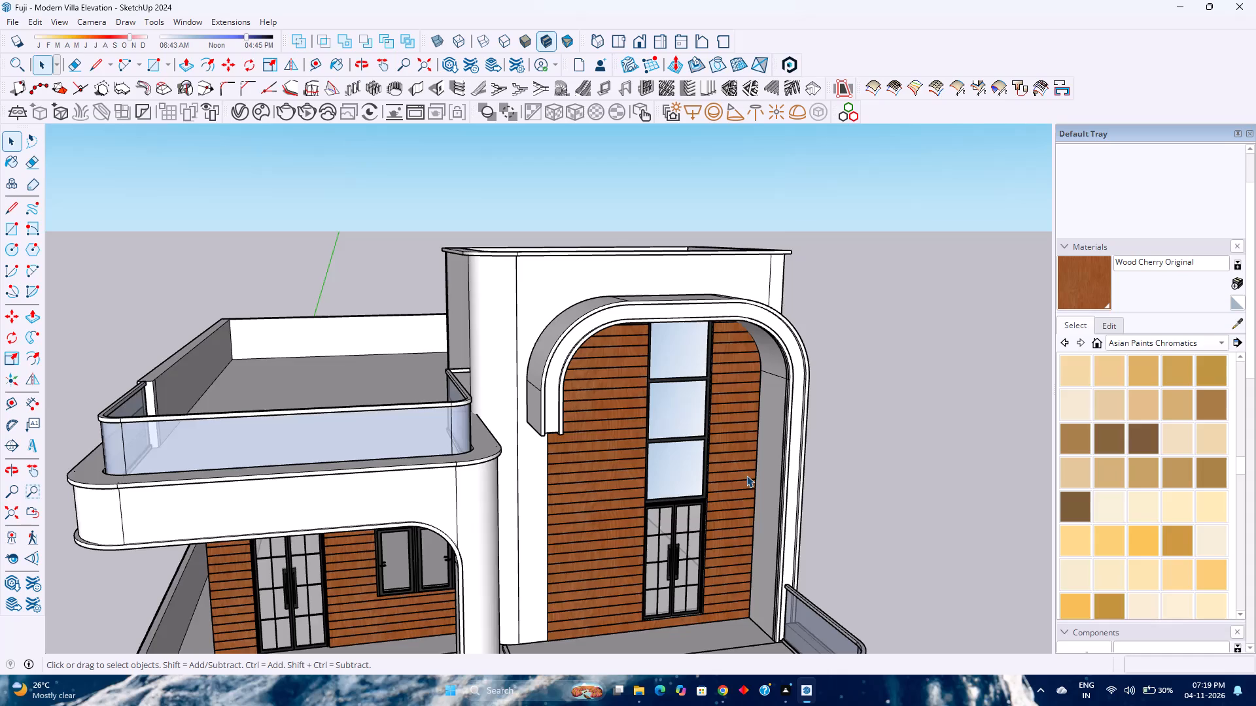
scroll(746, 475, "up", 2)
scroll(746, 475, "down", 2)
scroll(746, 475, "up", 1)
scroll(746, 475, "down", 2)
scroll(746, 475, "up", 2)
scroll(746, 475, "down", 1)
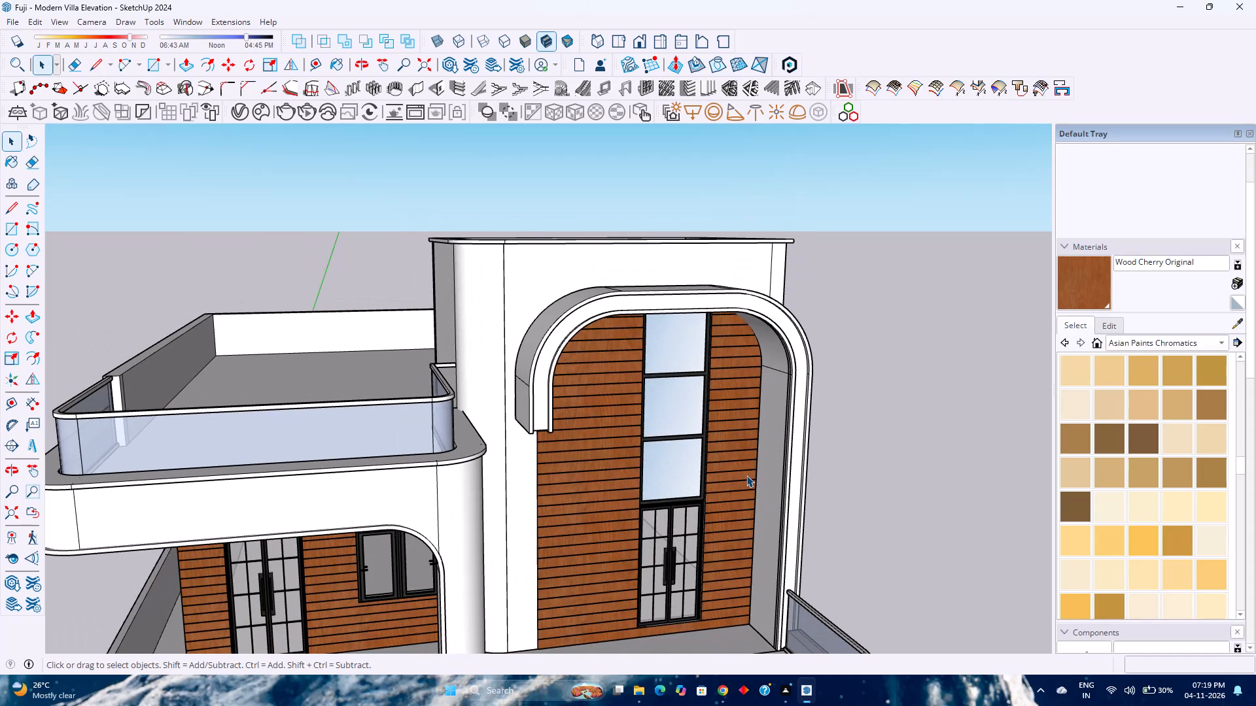
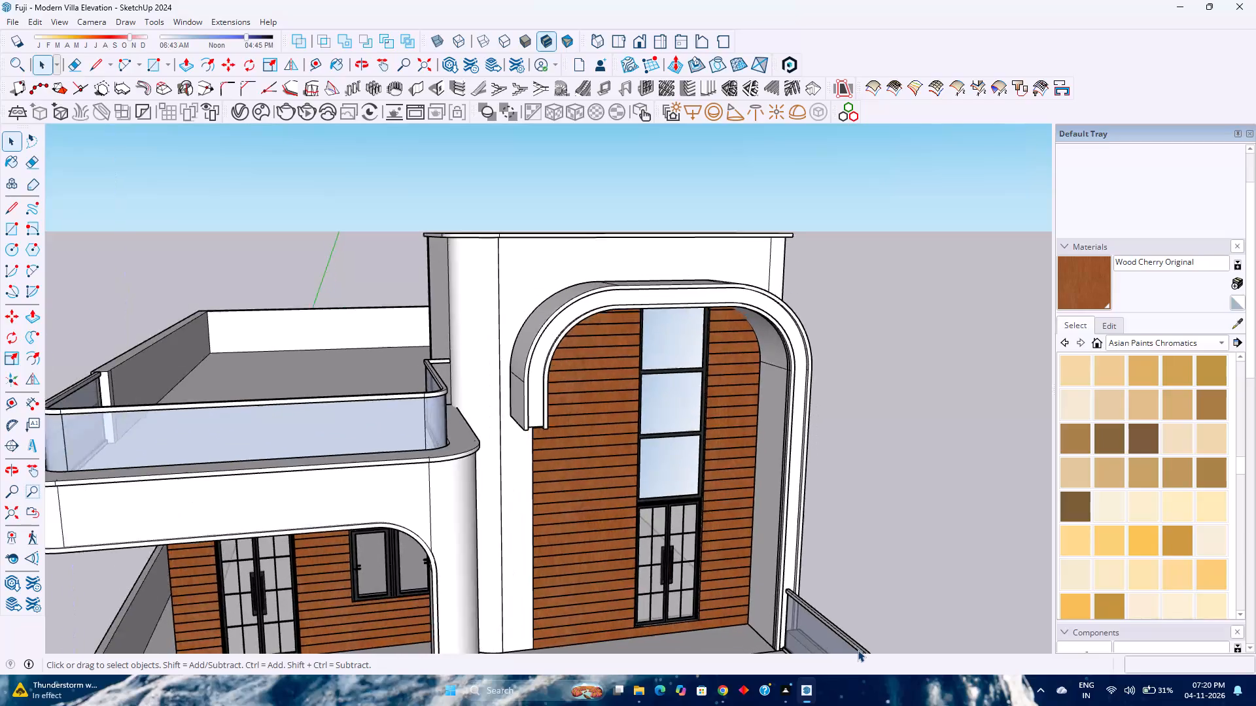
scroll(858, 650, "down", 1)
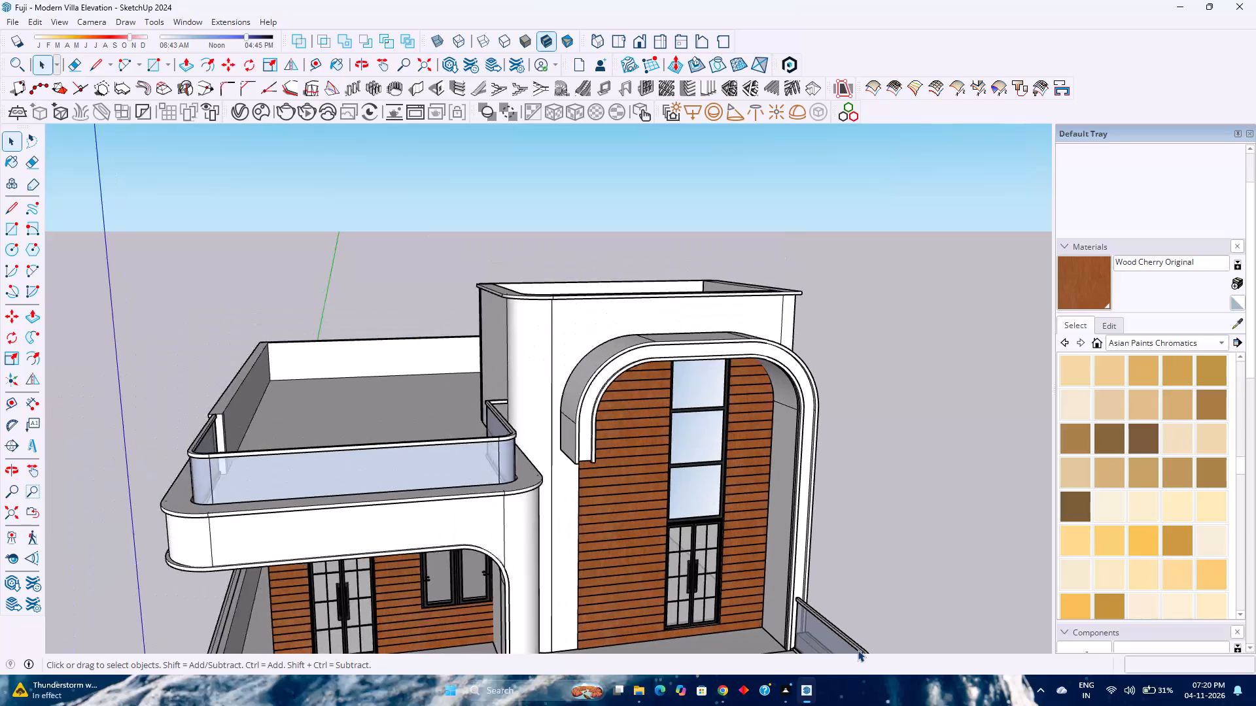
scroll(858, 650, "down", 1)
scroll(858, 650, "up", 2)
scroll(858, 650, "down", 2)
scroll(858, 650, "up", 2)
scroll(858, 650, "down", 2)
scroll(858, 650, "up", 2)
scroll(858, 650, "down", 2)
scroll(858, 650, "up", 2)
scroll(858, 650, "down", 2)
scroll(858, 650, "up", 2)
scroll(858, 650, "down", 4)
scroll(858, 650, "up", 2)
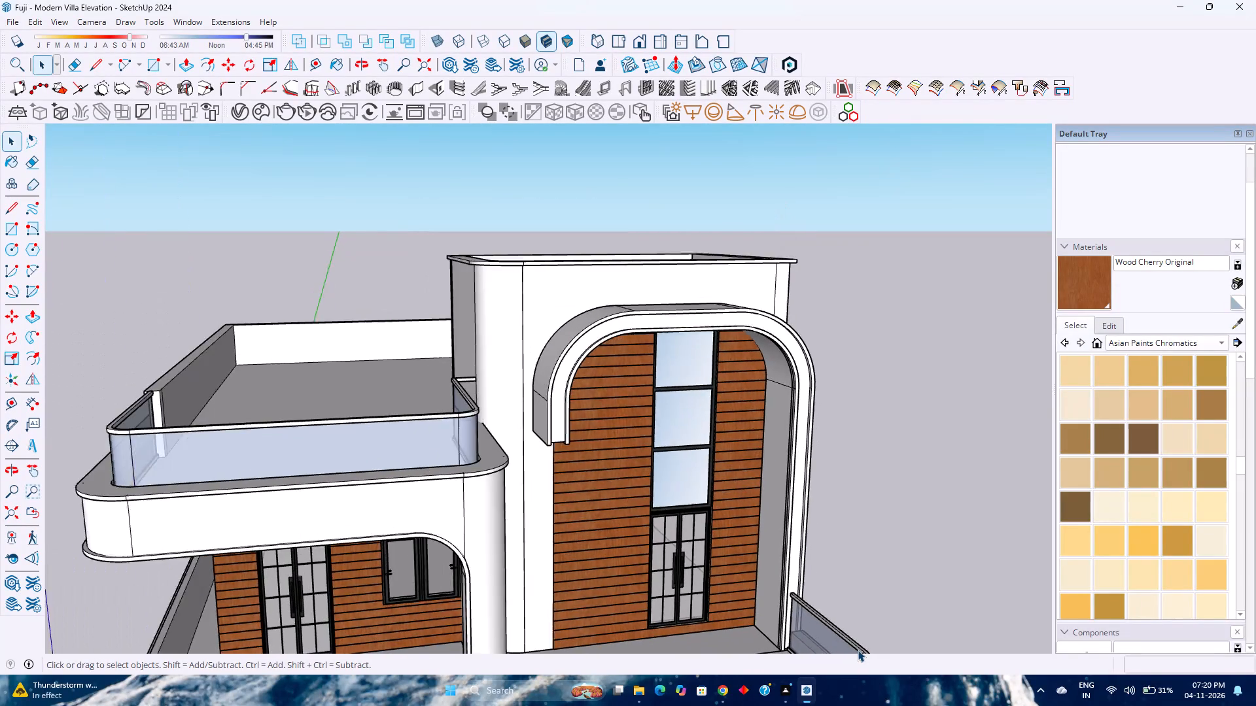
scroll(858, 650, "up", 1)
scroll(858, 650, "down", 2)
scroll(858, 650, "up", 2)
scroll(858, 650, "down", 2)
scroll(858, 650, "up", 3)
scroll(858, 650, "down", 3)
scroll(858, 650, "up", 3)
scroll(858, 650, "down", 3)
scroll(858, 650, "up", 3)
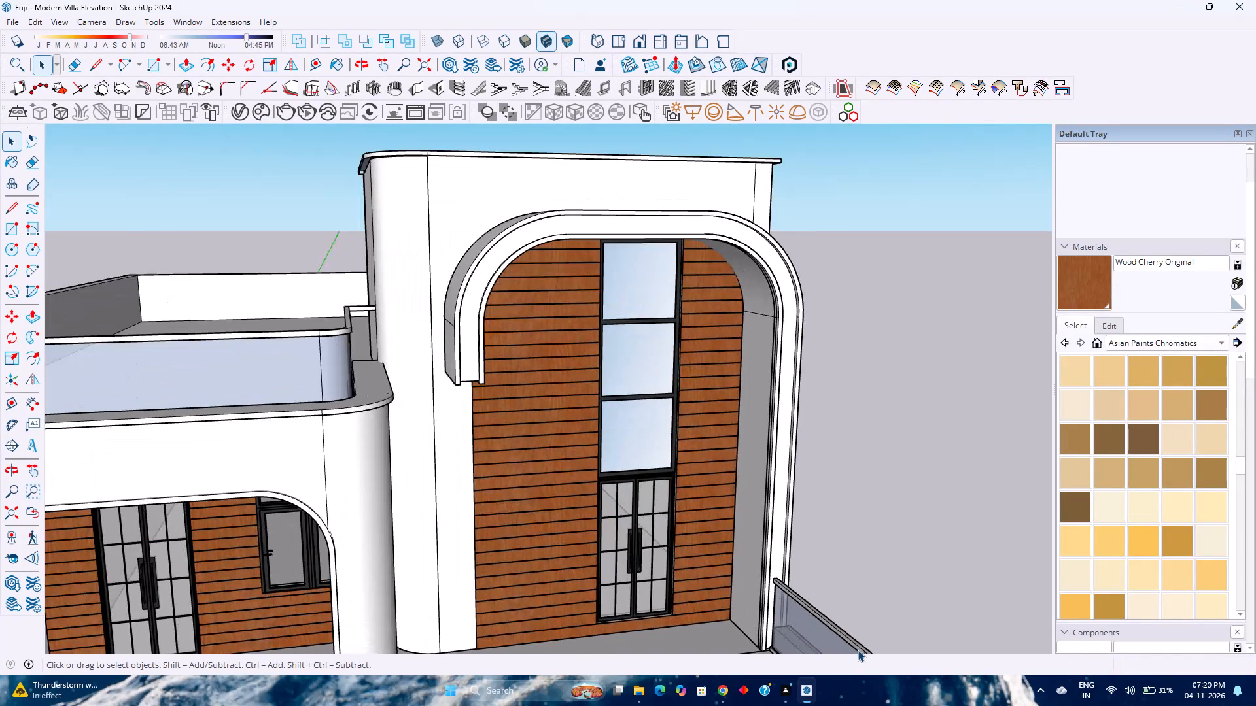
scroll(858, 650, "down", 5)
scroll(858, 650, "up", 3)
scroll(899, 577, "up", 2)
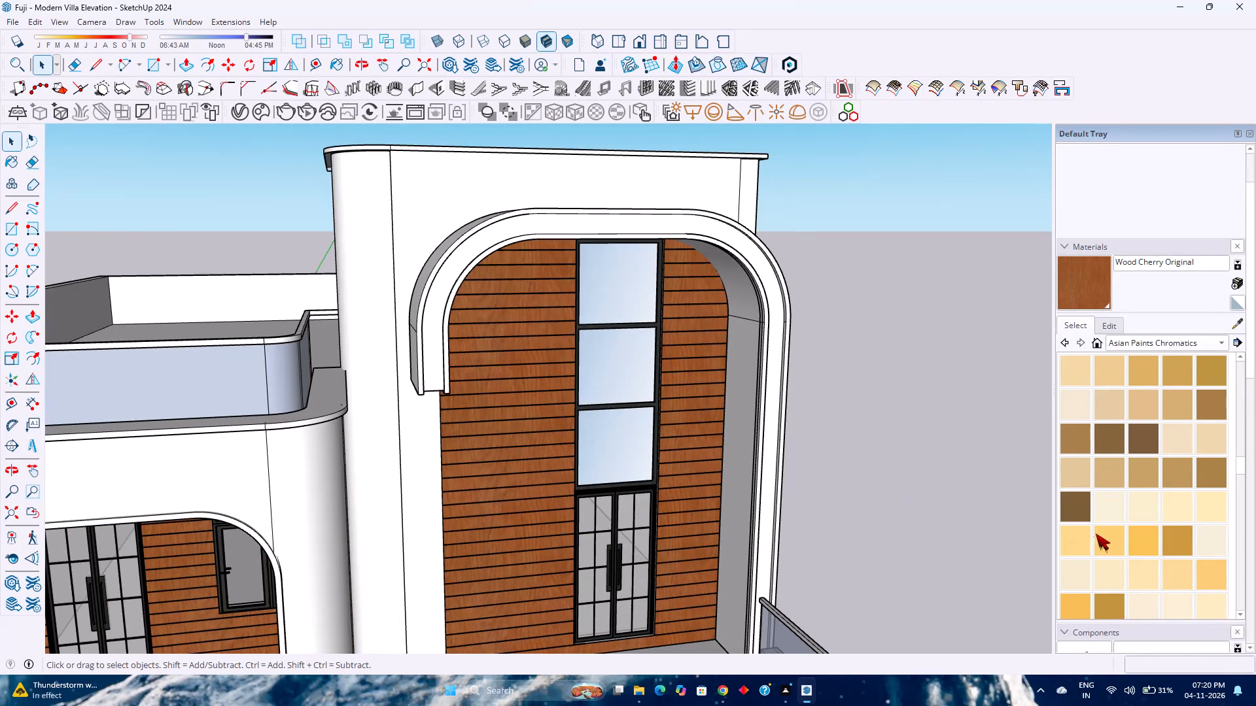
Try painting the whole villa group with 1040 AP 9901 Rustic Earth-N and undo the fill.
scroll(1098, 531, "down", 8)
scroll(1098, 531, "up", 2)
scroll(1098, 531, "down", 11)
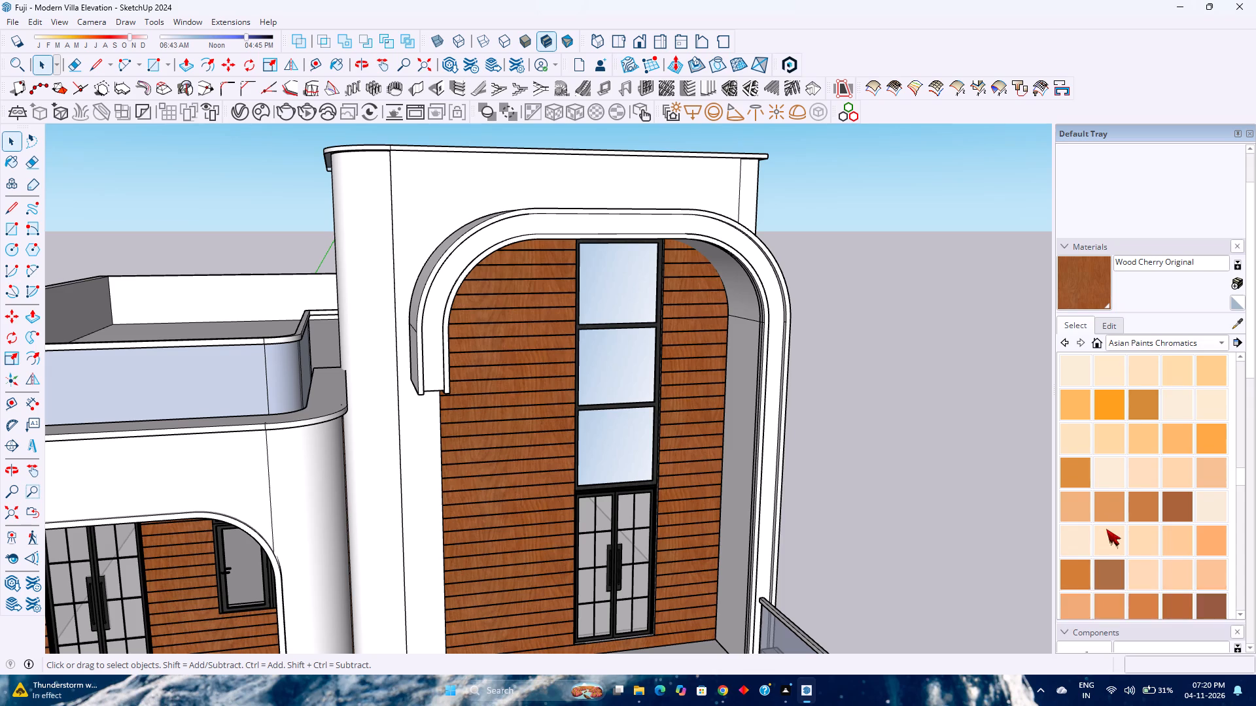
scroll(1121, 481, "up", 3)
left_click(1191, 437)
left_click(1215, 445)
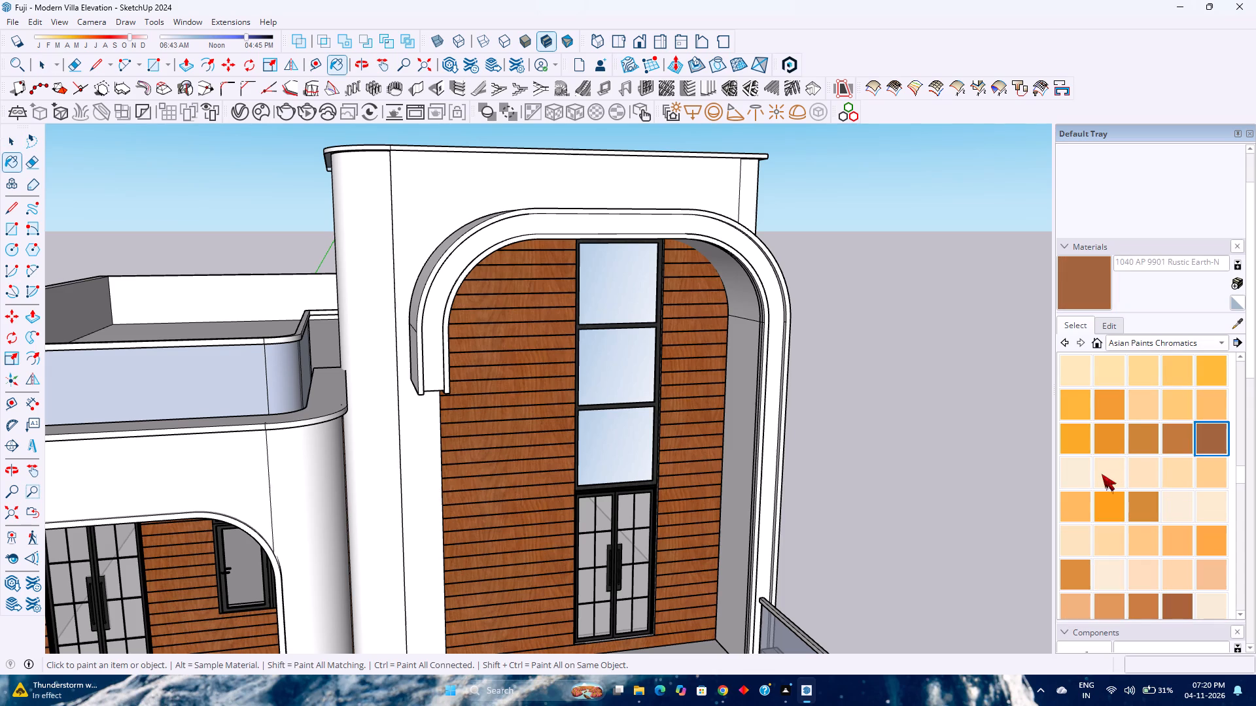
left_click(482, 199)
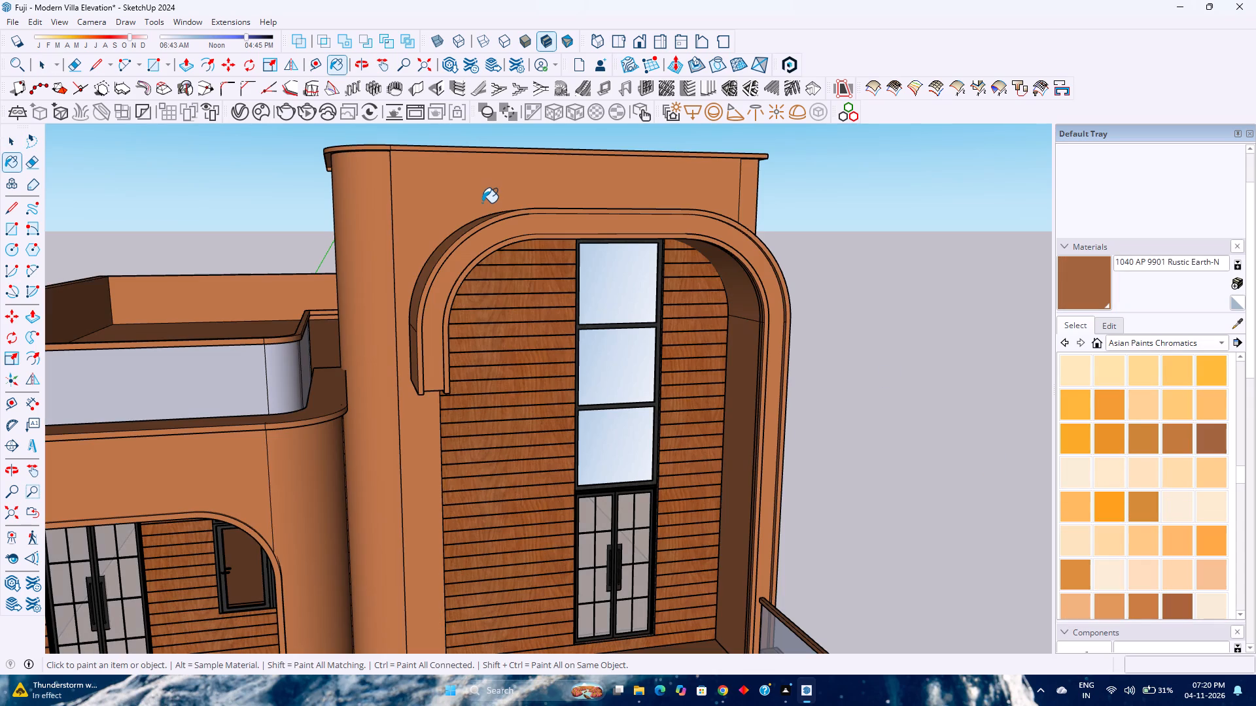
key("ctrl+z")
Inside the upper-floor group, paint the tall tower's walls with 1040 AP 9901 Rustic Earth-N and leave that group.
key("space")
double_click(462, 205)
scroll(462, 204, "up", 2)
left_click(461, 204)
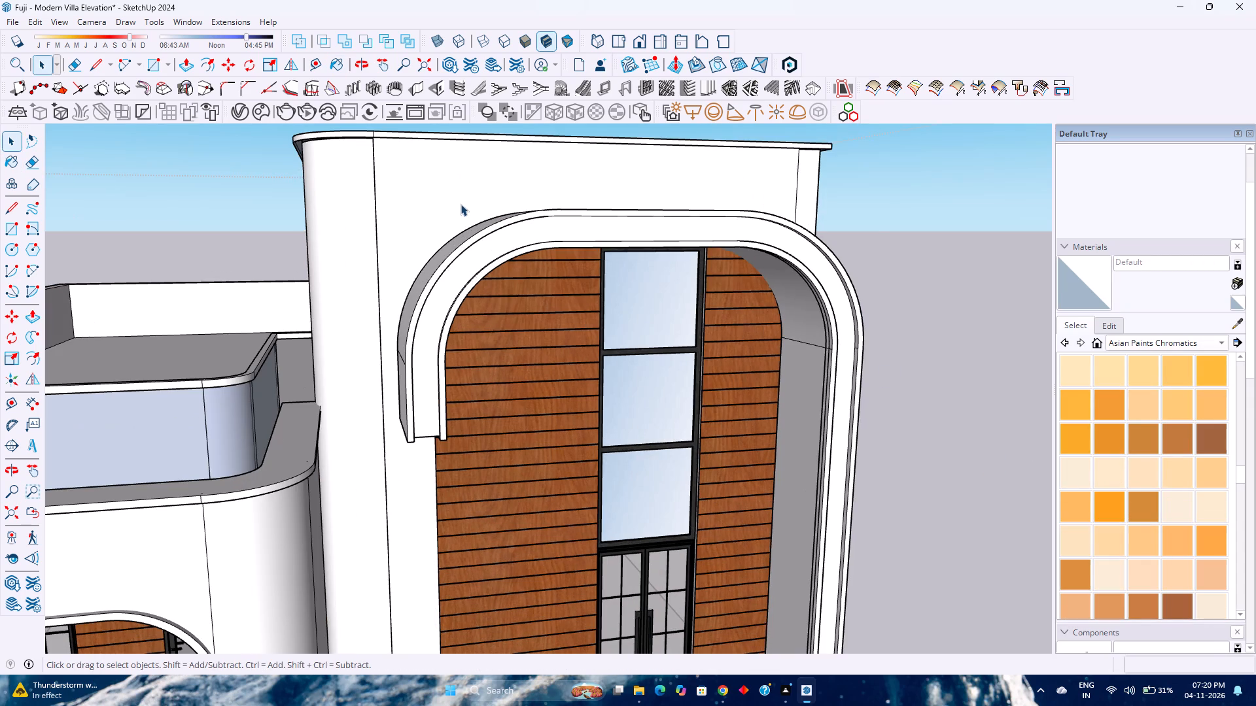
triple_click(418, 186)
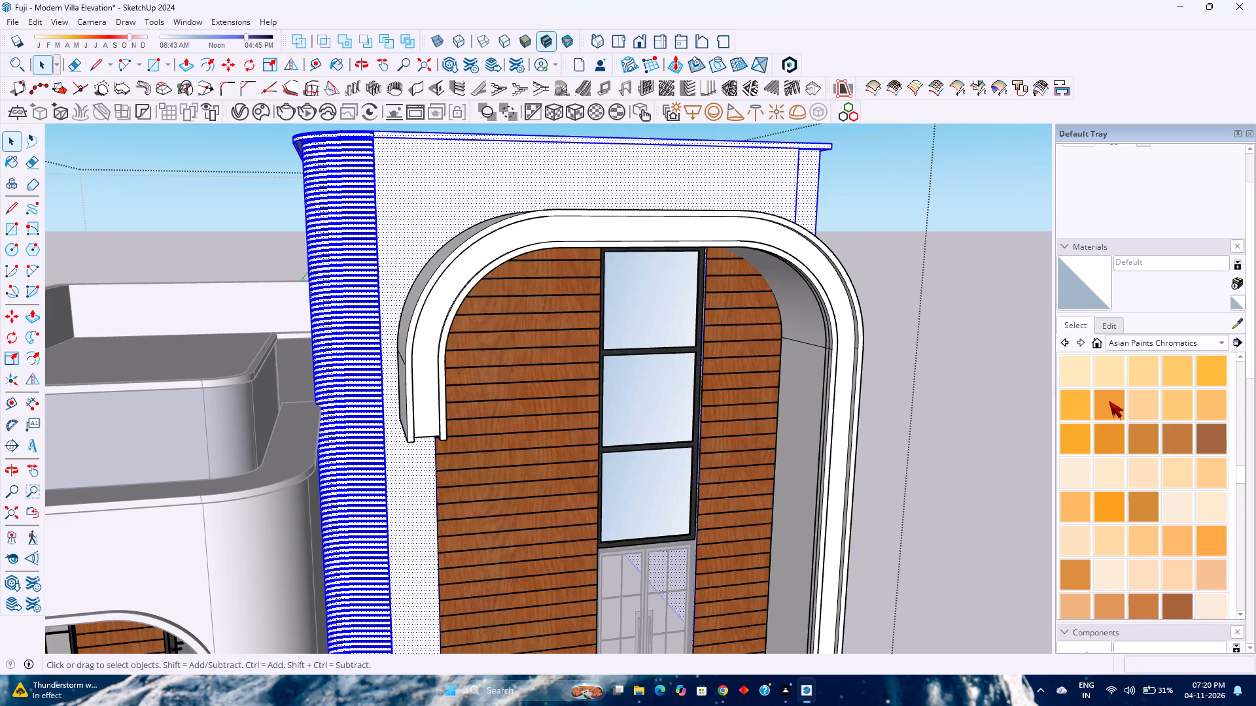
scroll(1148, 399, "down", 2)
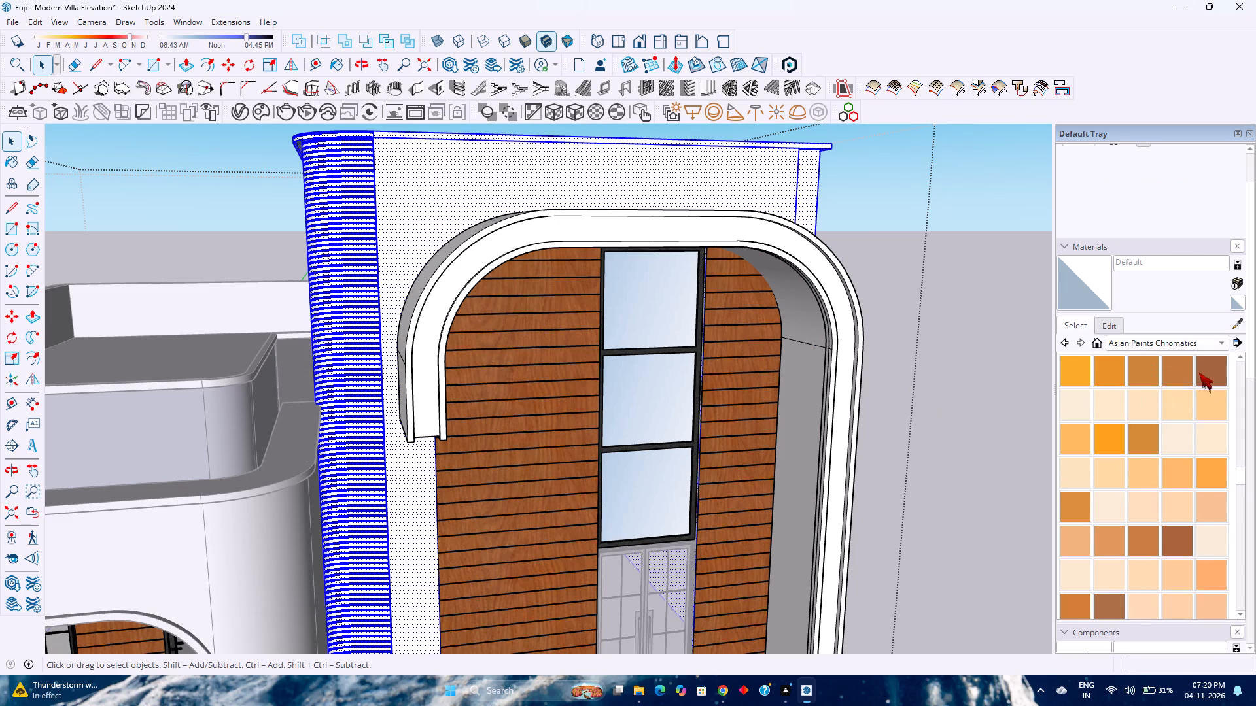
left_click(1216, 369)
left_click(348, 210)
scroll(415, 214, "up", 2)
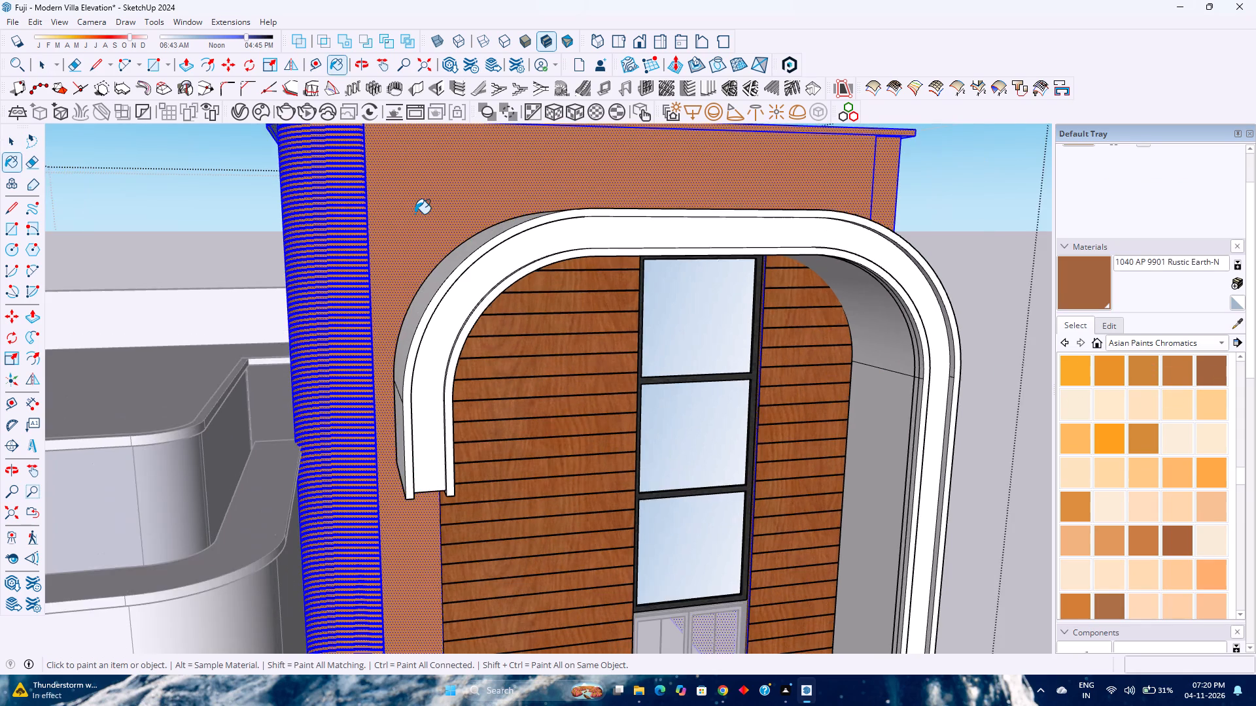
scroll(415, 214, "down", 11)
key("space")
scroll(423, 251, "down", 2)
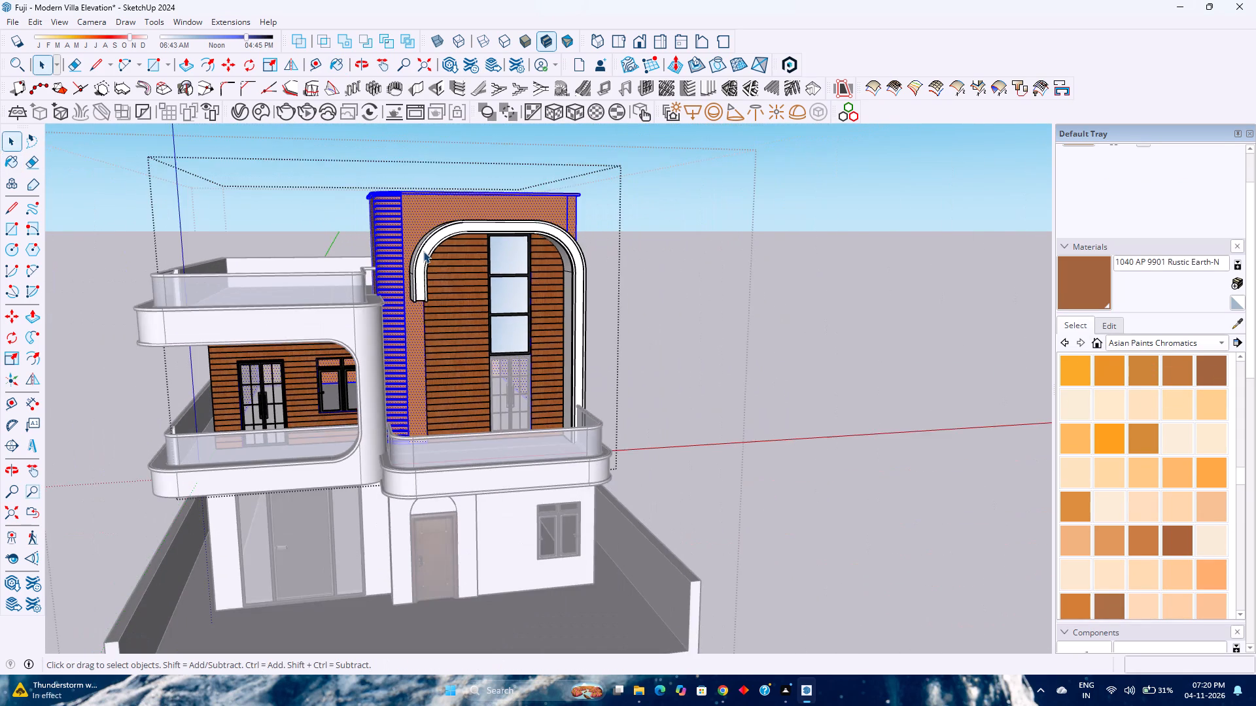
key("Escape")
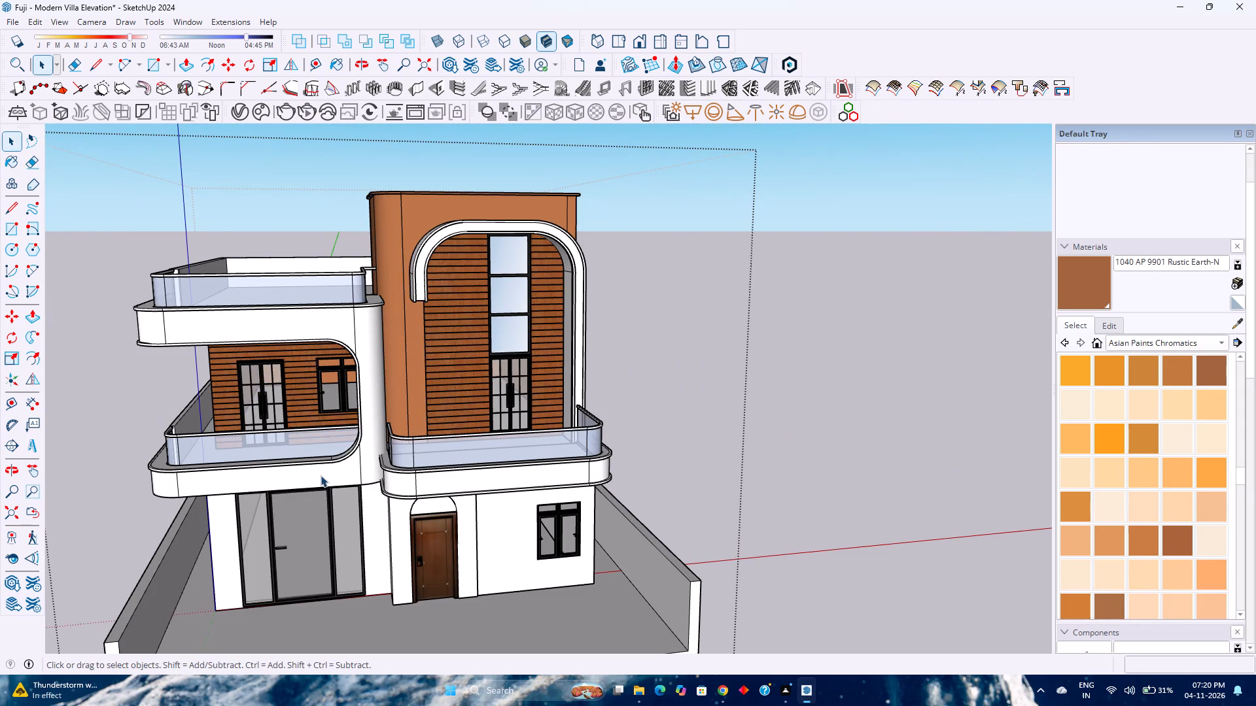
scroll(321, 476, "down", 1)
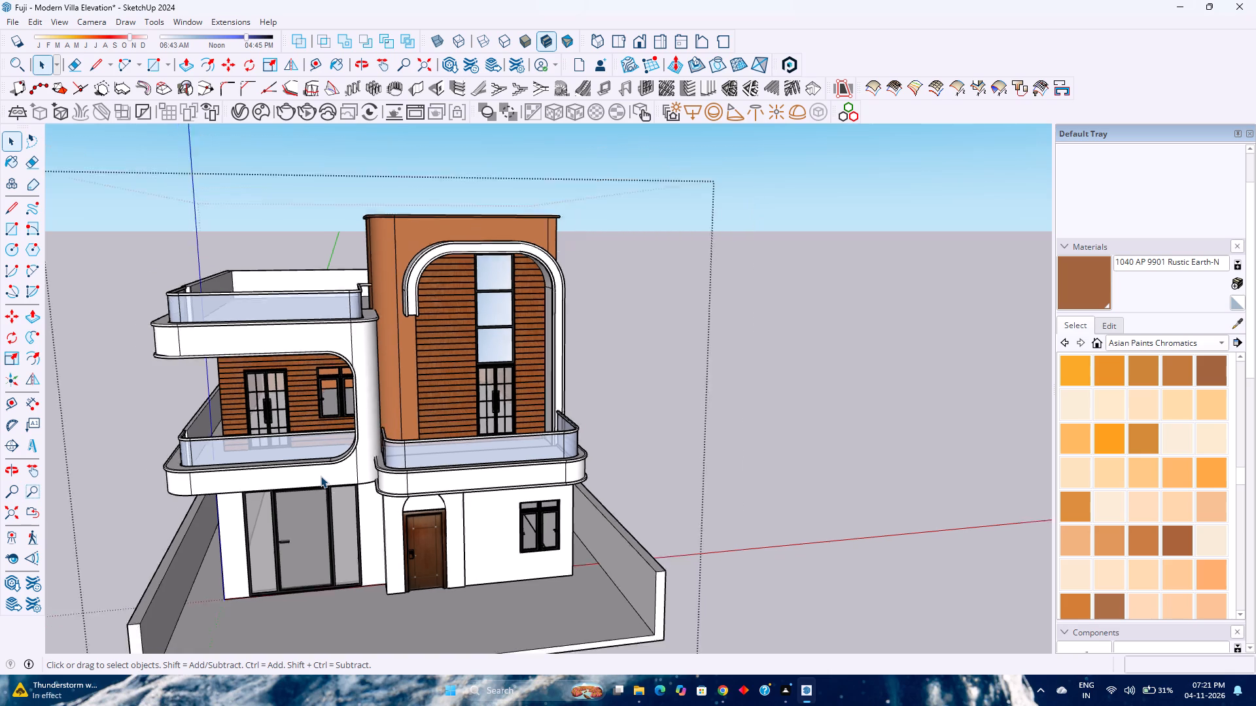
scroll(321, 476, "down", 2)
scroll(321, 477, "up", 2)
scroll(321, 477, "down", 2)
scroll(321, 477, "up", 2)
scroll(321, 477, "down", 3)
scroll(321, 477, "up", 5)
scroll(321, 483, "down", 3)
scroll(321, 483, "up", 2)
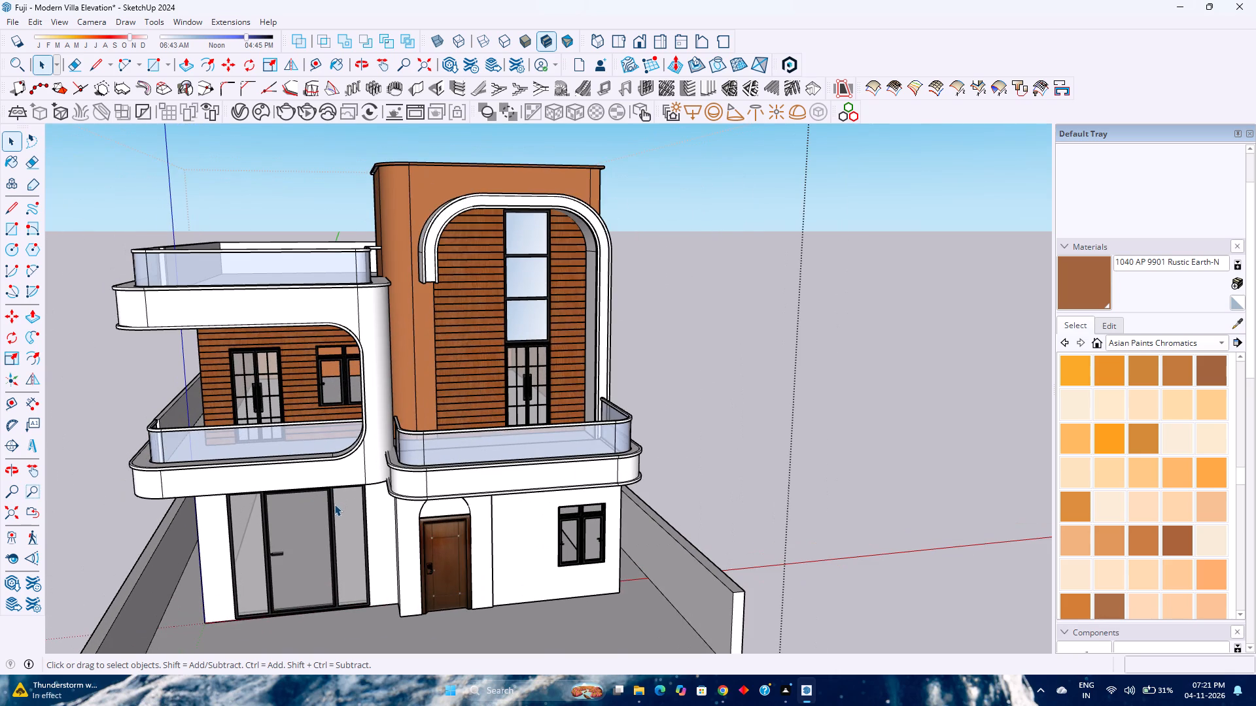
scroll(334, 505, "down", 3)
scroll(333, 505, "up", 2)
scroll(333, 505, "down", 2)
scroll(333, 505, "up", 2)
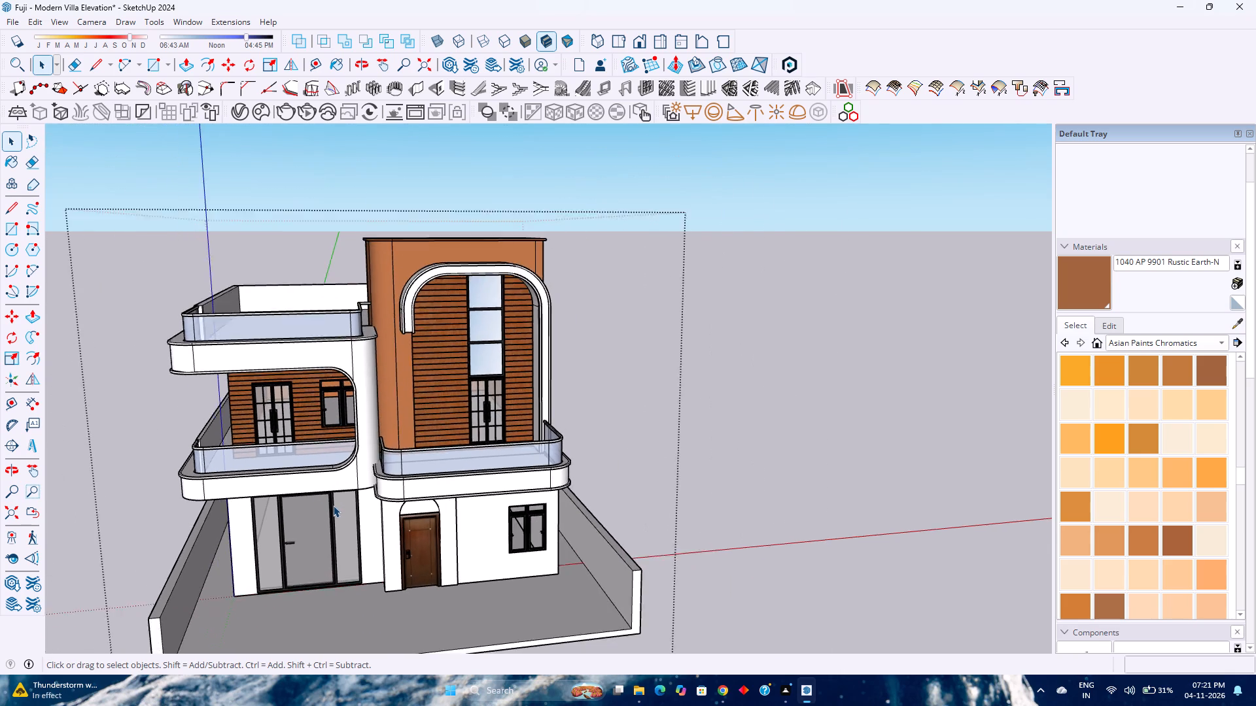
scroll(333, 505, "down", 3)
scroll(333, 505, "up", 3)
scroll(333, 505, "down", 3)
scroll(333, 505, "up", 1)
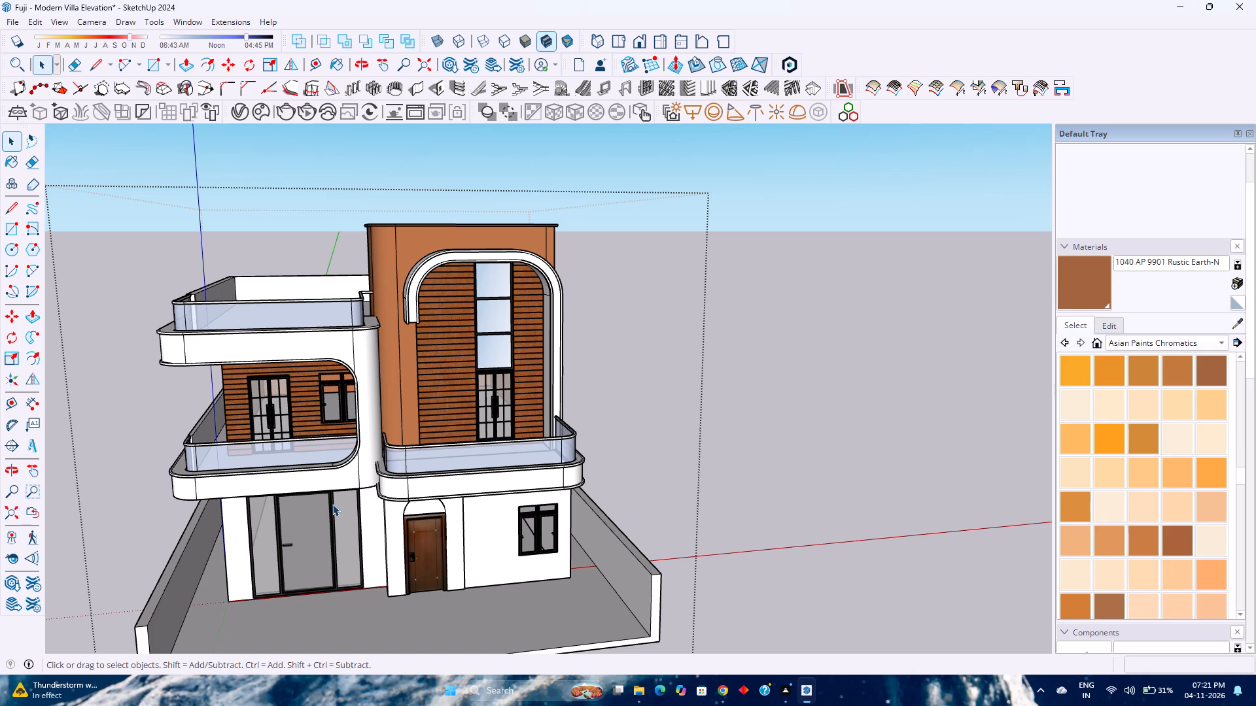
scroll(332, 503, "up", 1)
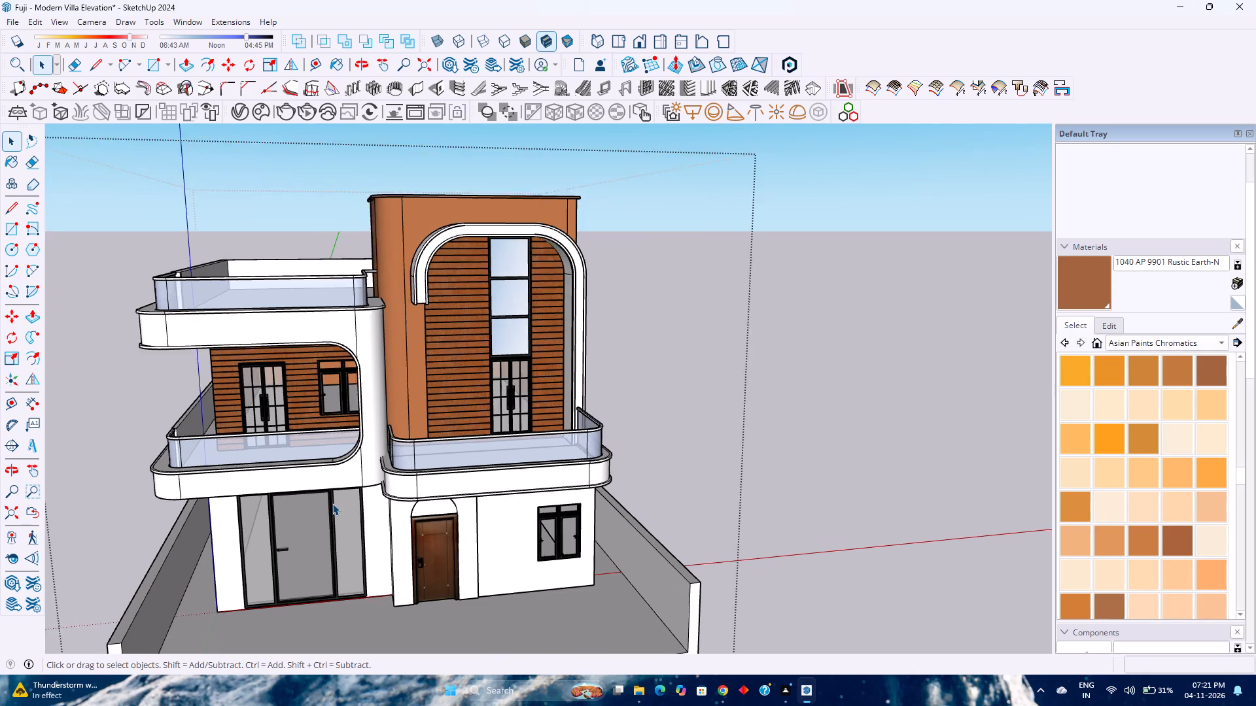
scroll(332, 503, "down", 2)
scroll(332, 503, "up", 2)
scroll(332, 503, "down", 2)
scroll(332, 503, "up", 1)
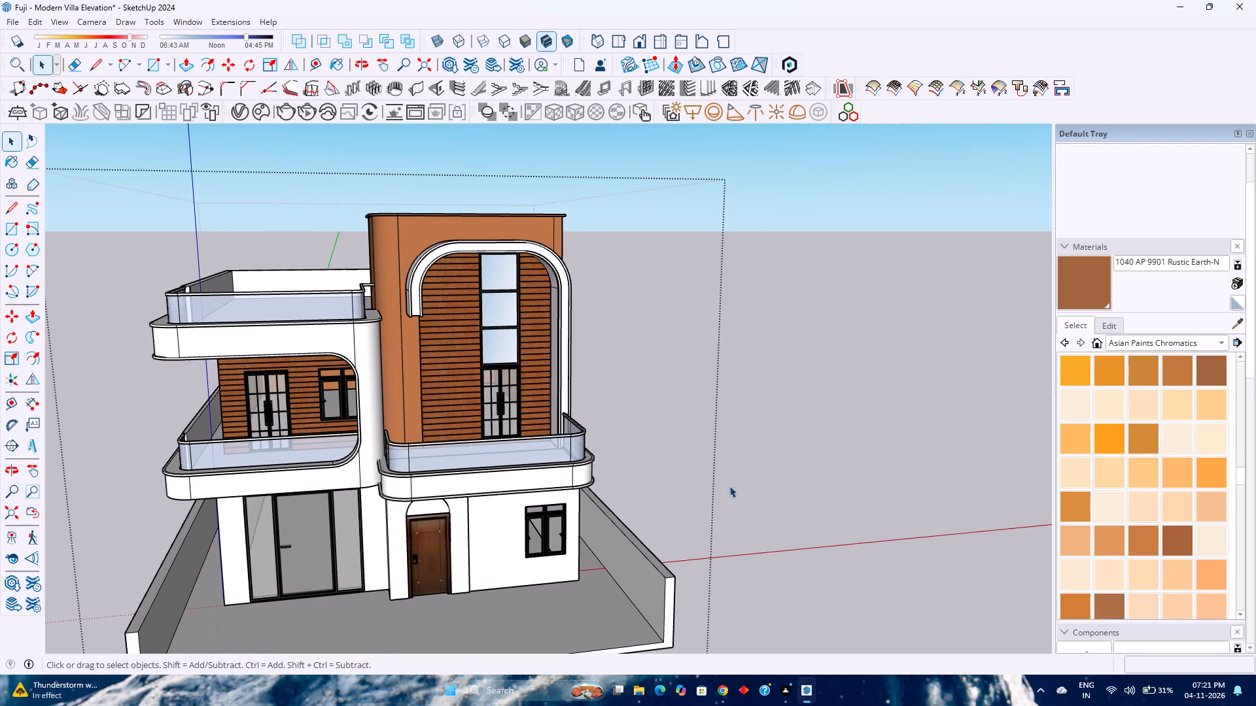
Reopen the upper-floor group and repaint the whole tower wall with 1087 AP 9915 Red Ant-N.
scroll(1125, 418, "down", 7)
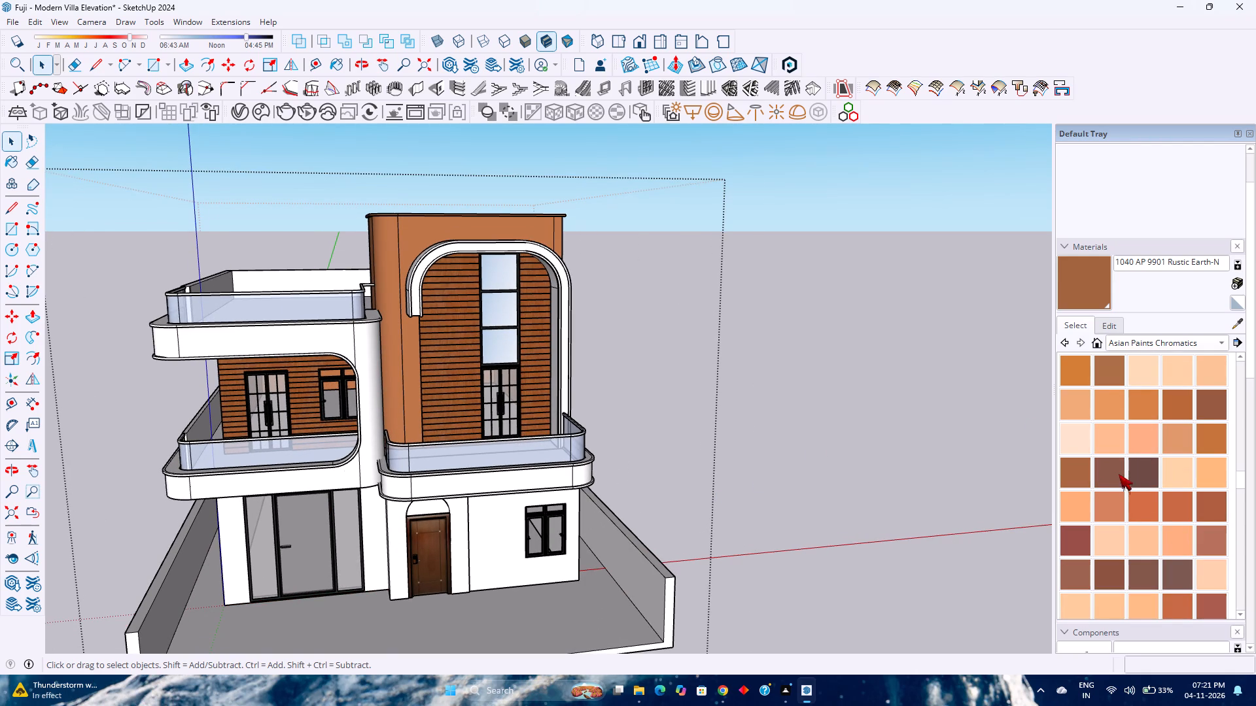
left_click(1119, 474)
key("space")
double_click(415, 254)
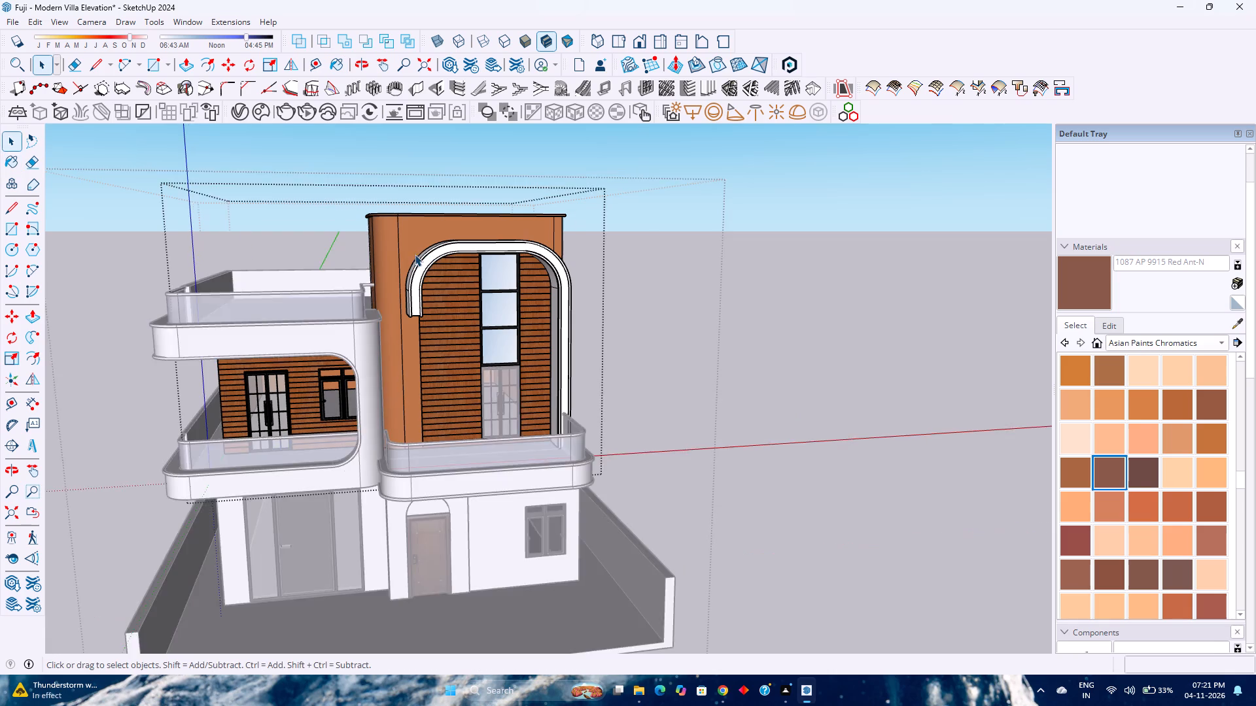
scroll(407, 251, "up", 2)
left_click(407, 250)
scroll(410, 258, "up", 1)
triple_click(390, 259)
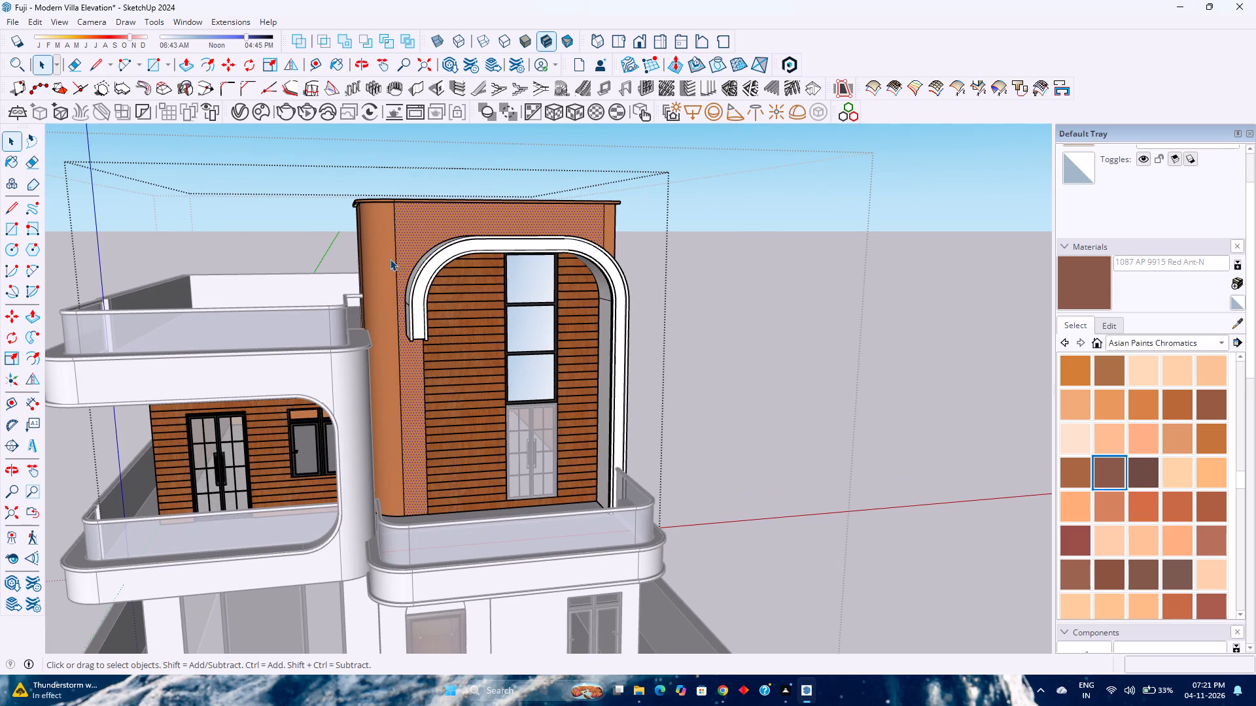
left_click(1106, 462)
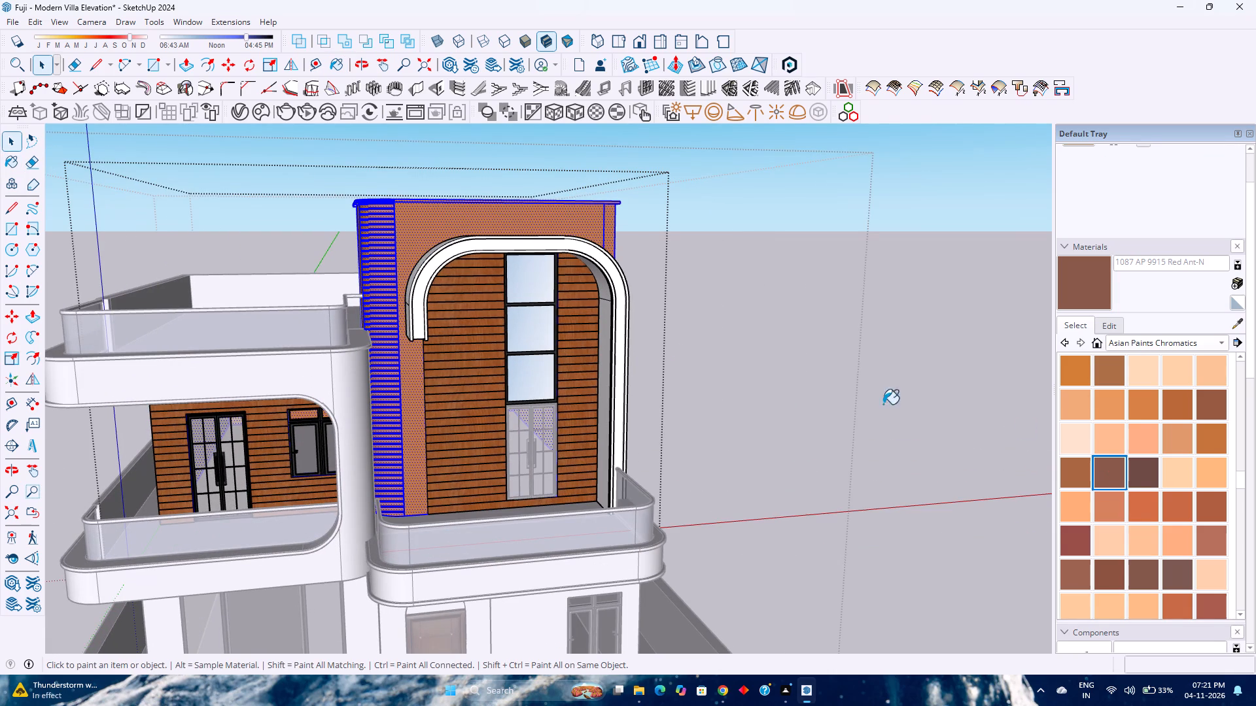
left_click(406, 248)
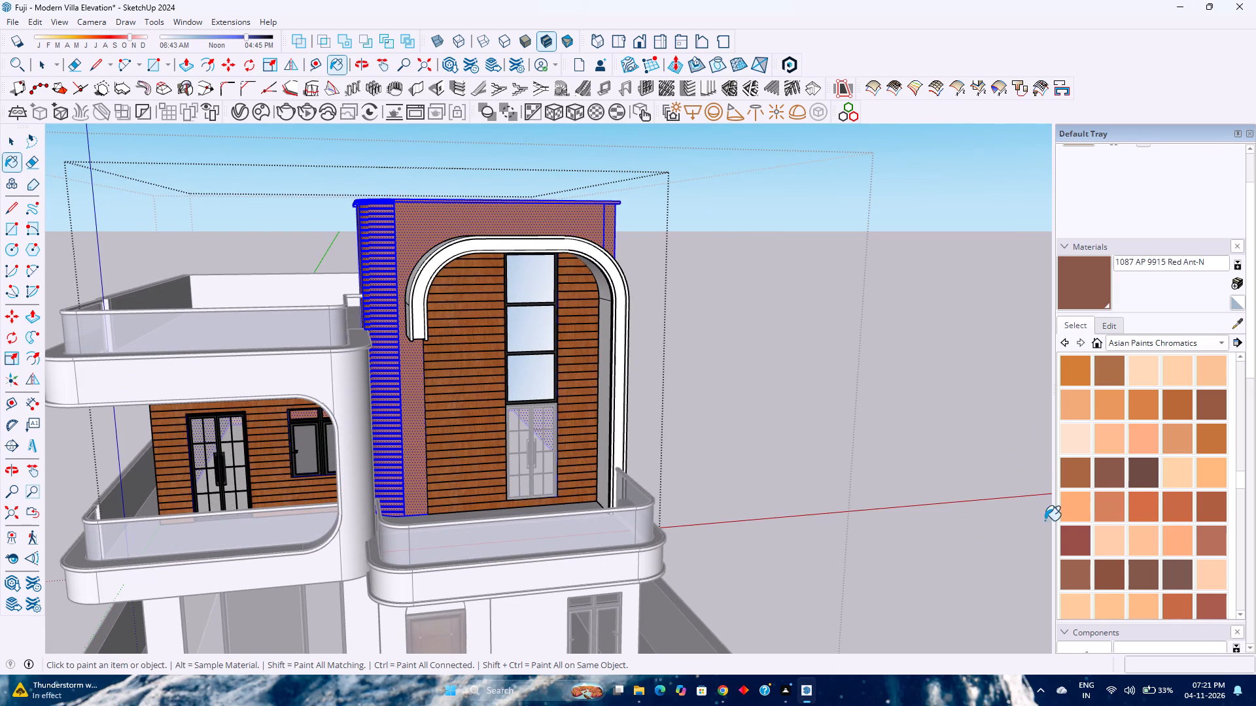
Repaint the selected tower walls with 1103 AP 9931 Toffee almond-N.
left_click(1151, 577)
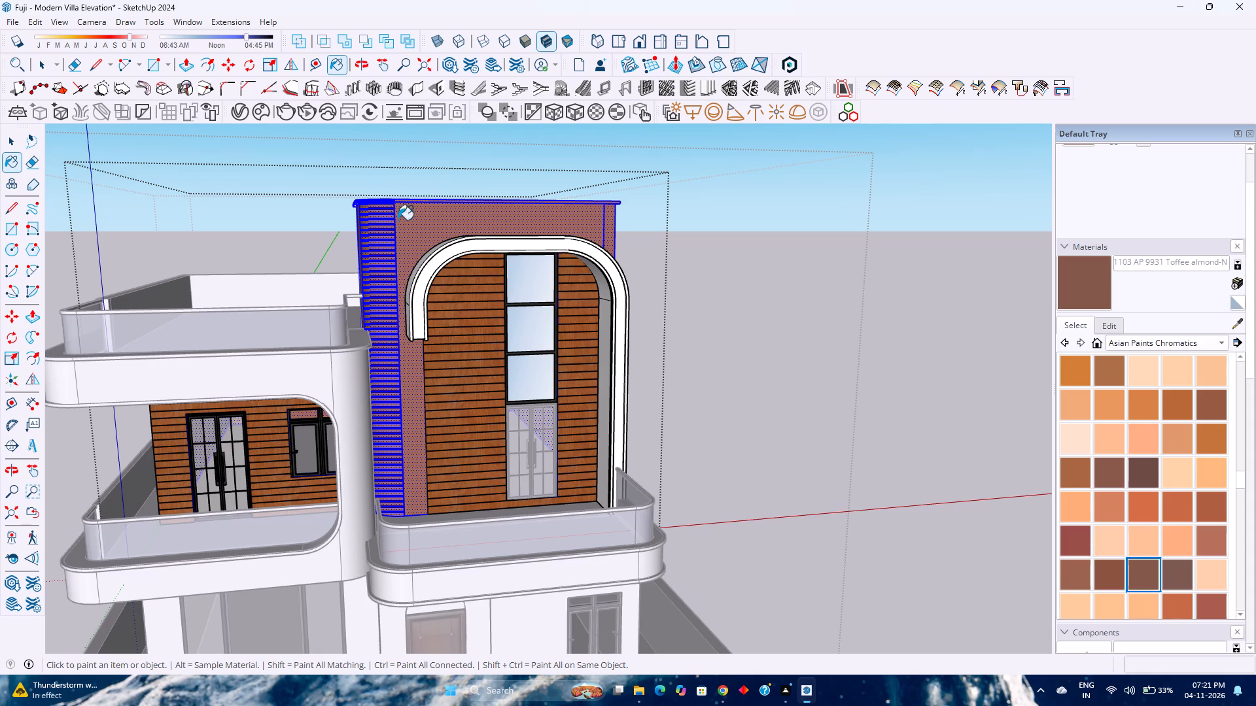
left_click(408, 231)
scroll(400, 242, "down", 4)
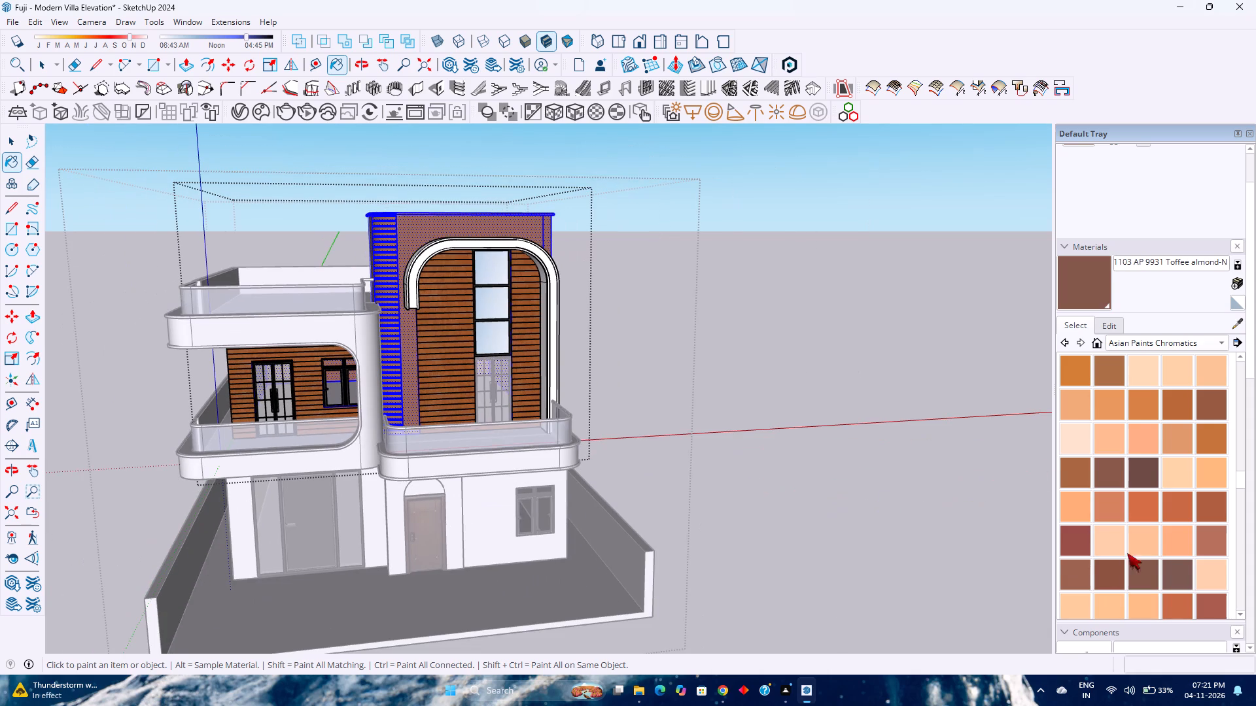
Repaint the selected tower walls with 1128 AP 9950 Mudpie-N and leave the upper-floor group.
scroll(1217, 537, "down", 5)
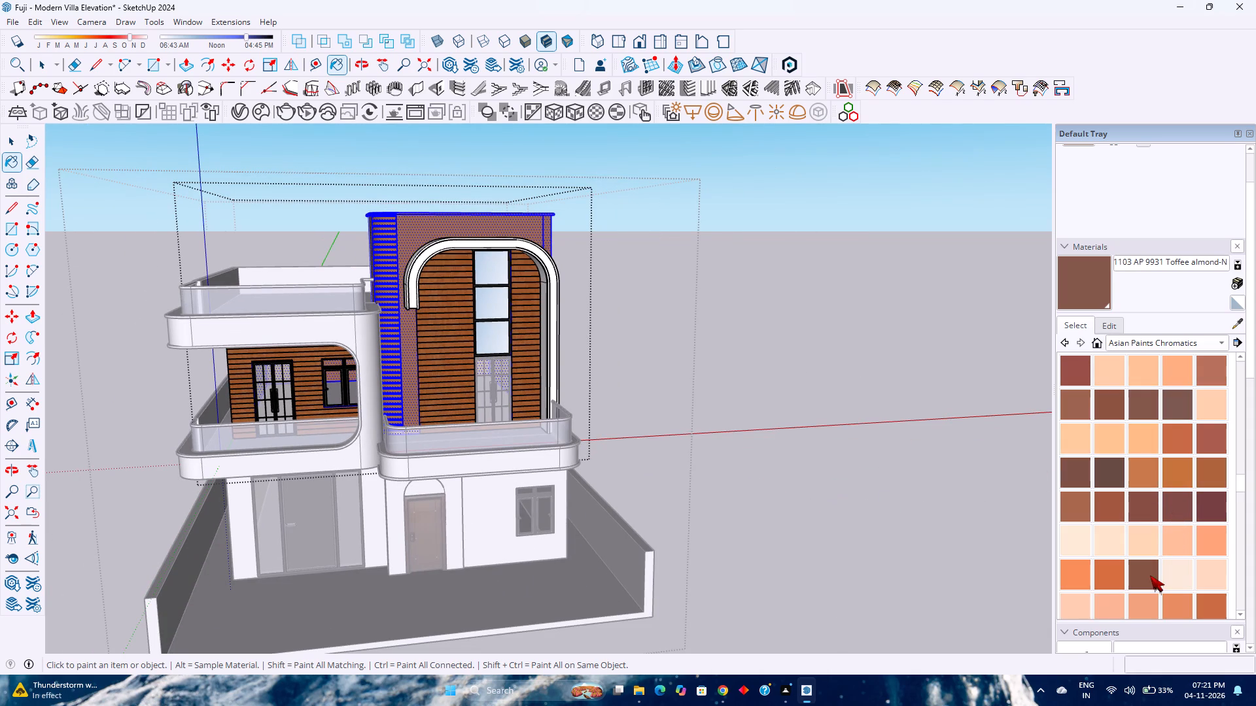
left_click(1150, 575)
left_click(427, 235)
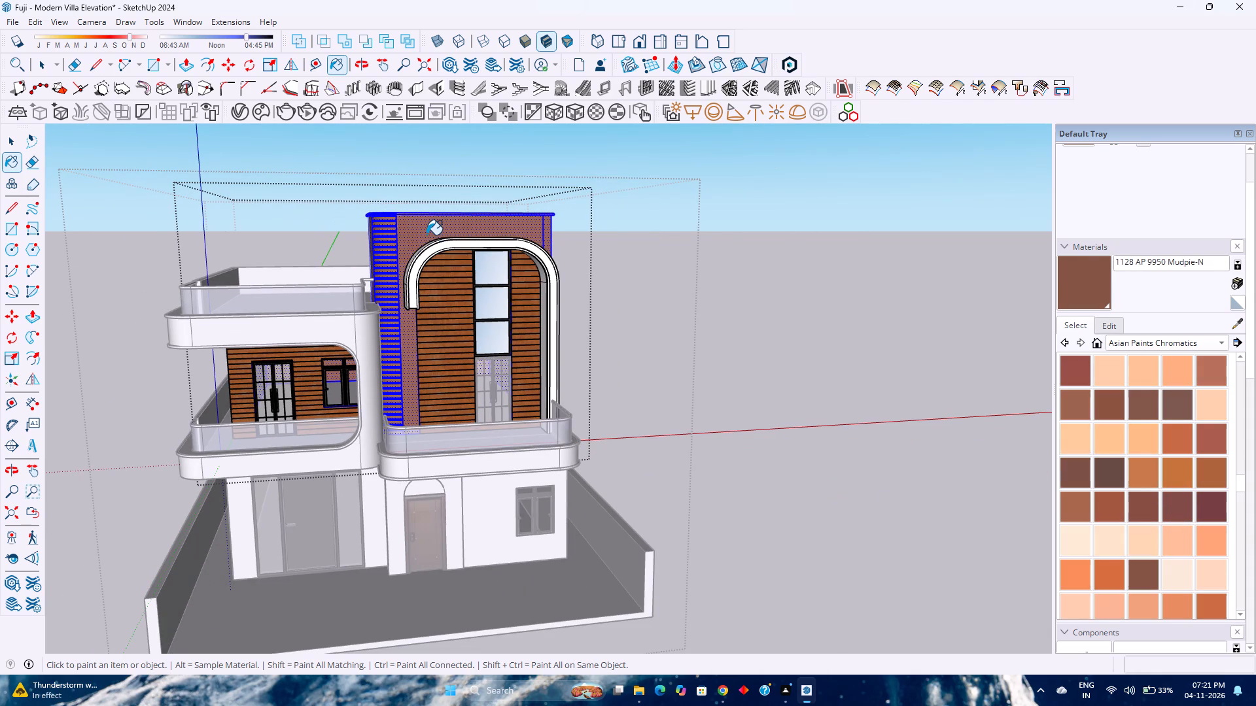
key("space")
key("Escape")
Reopen the upper-floor group and paint all the connected tower walls with 1159 AP 9960 Ripe Tamarind-N.
scroll(404, 277, "up", 3)
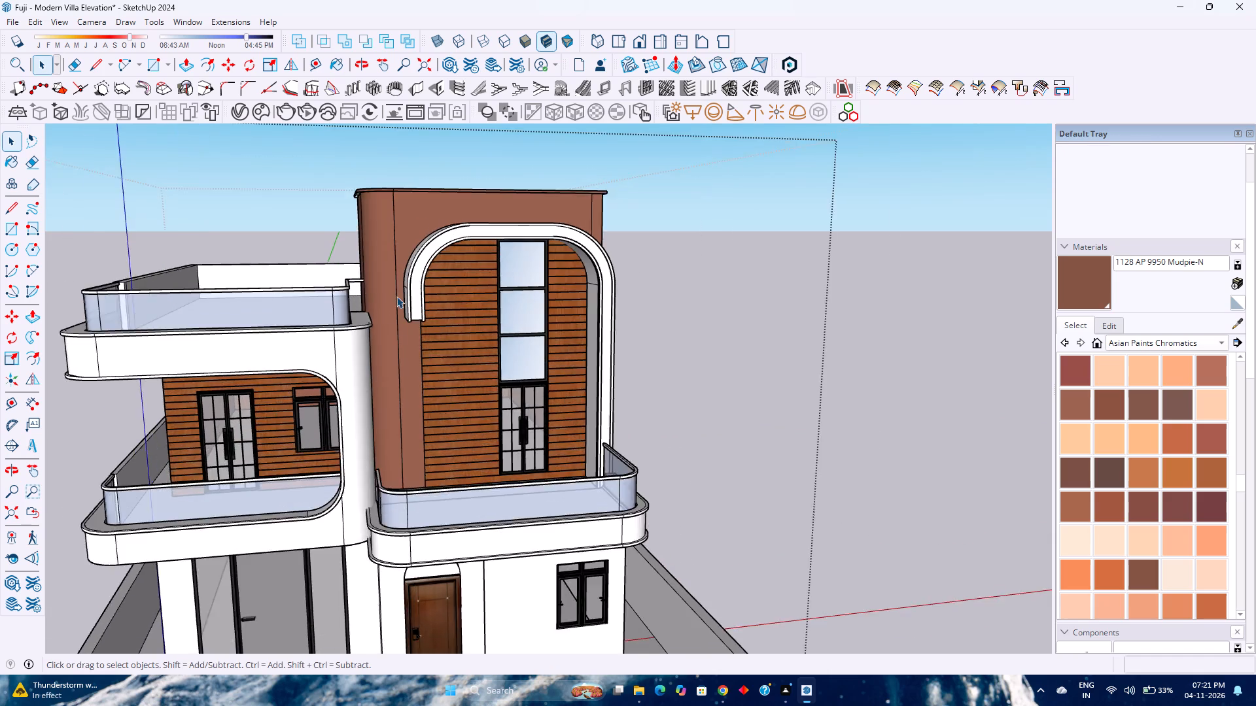
scroll(396, 296, "up", 1)
middle_click_drag(396, 296, 395, 261)
middle_click(395, 260)
scroll(393, 258, "down", 6)
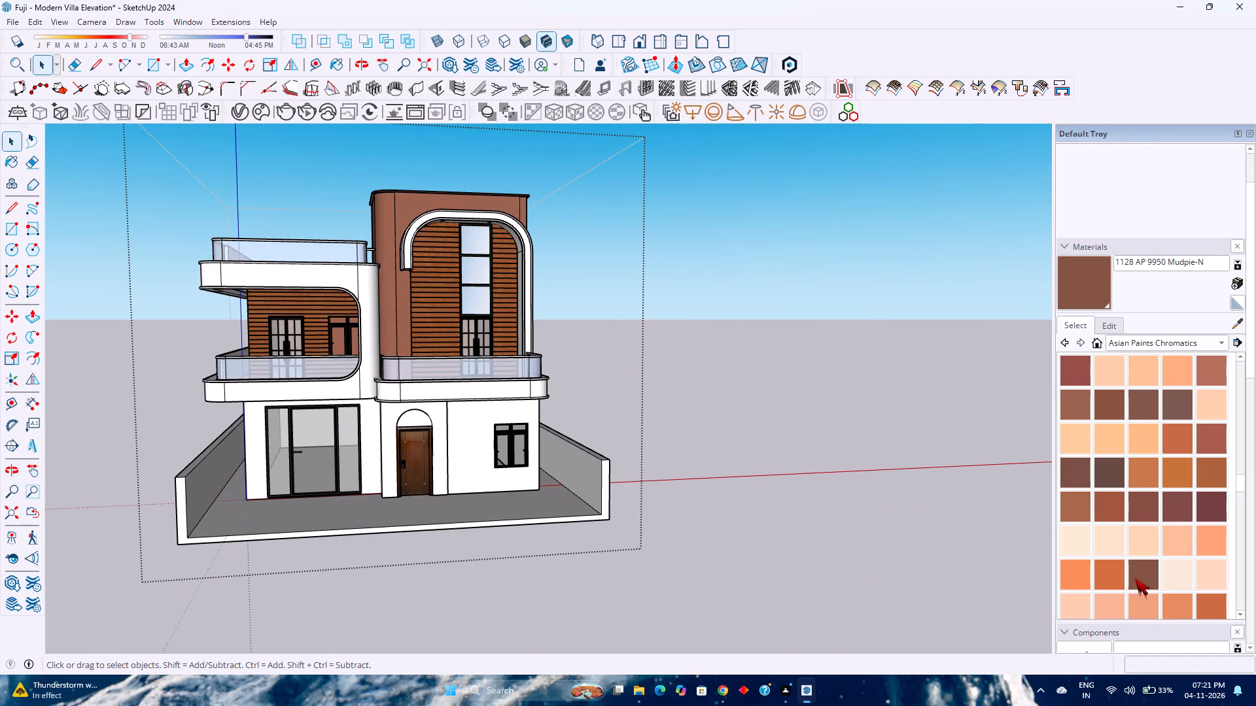
scroll(1074, 505, "down", 7)
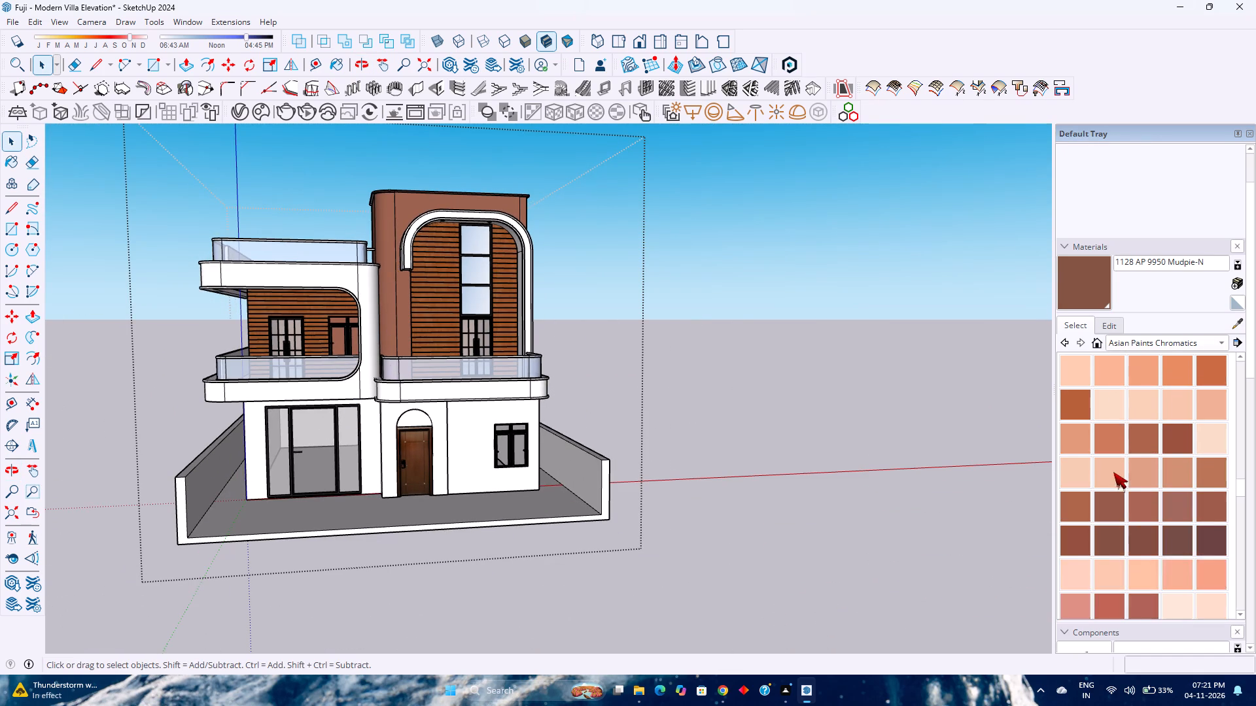
scroll(1119, 477, "down", 1)
left_click(1190, 509)
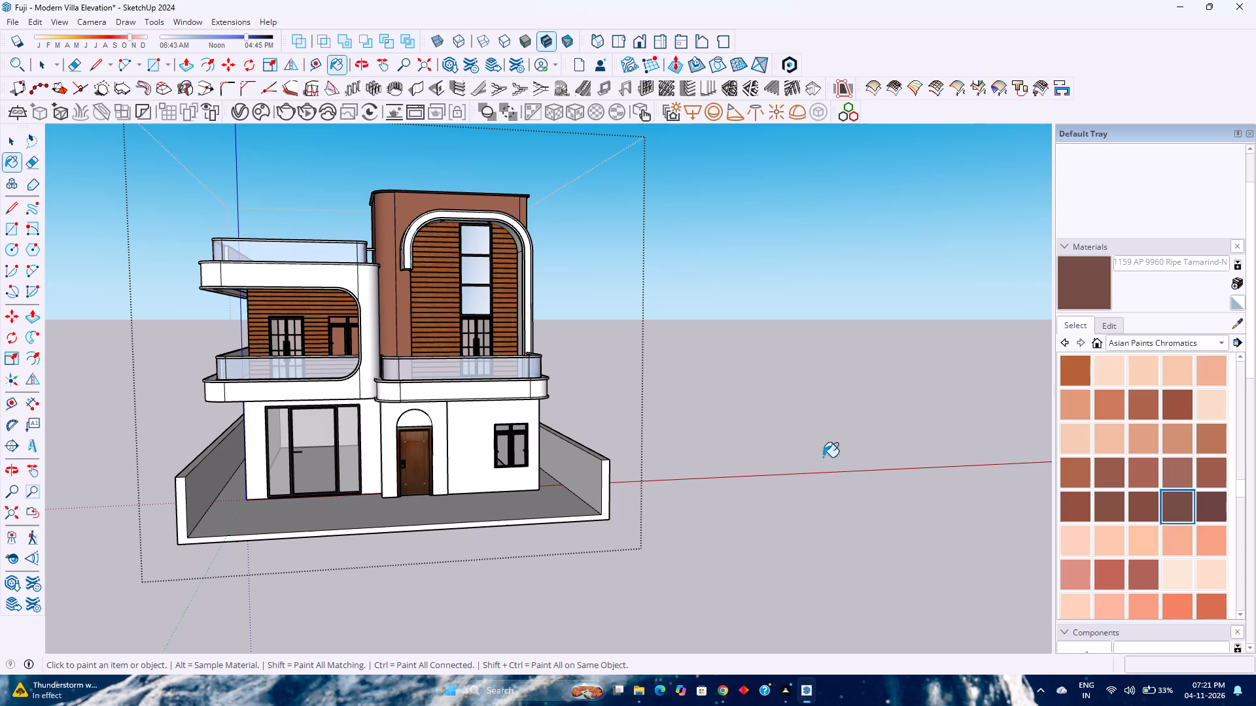
key("space")
double_click(389, 221)
triple_click(389, 221)
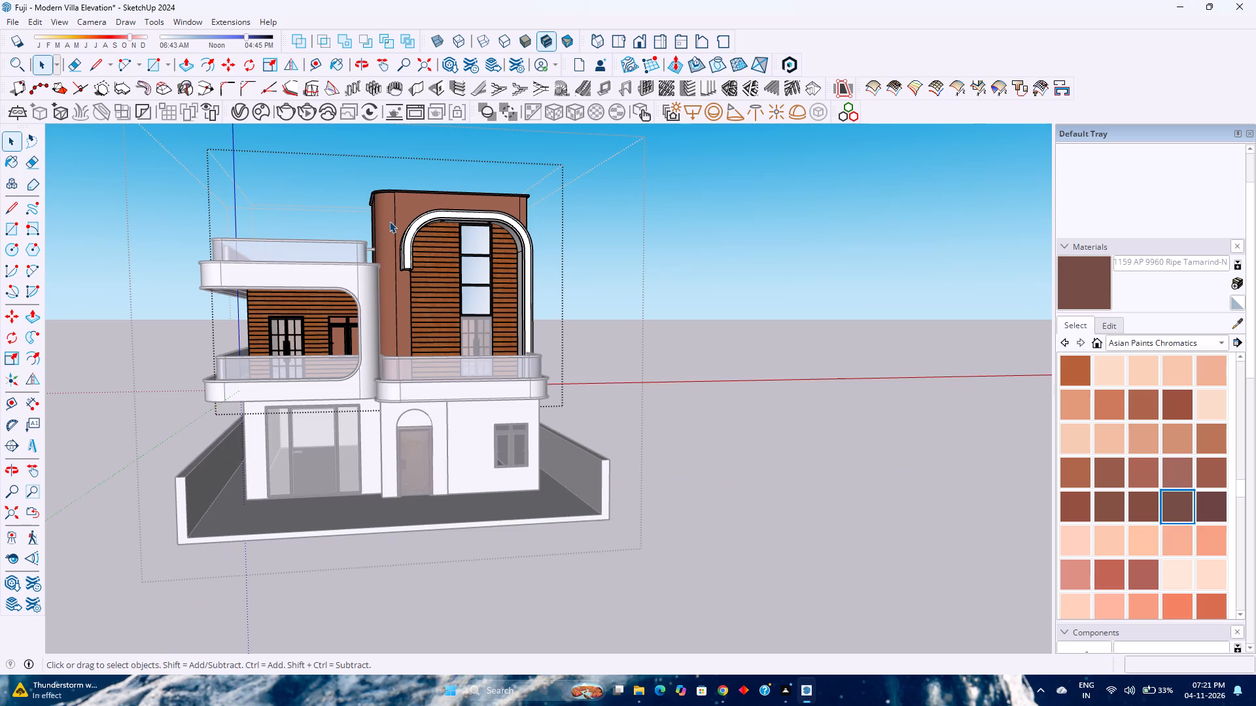
left_click(1077, 270)
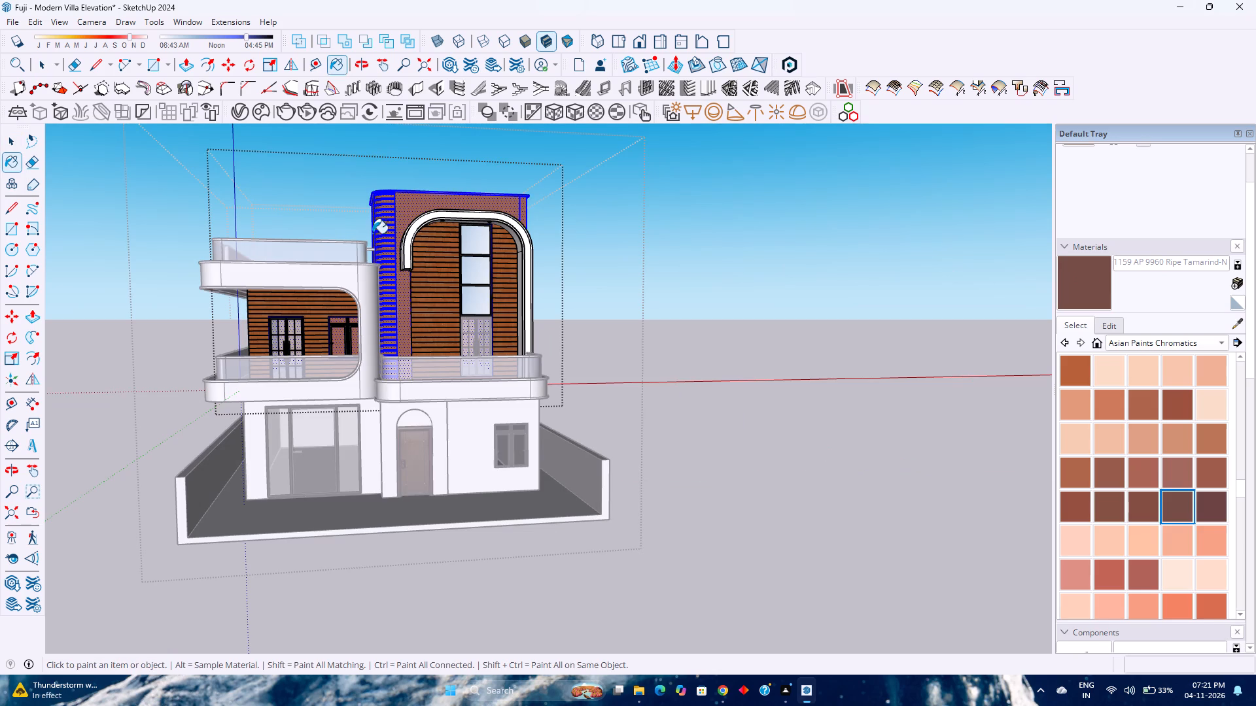
left_click(392, 221)
key("space")
scroll(392, 222, "up", 2)
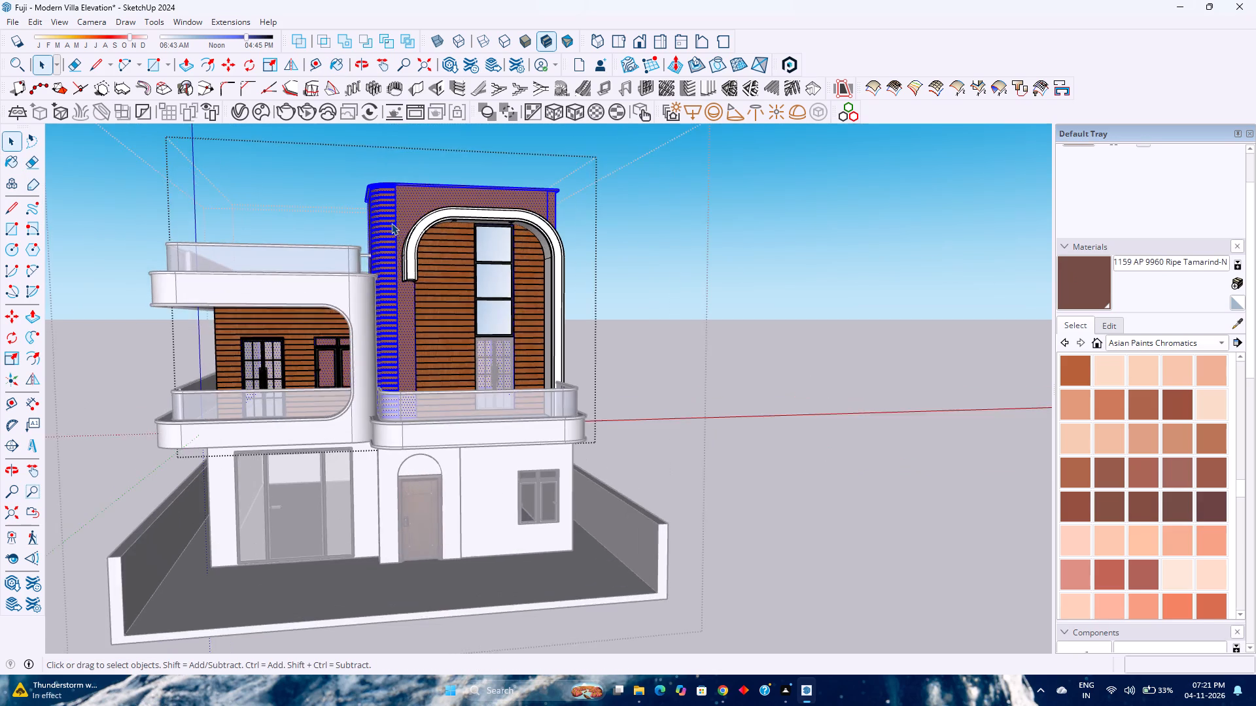
Reopen the upper-floor group and draw a 3" line across the underside of the tower's top band at its rear end.
scroll(391, 224, "up", 1)
key("Escape")
scroll(396, 216, "up", 6)
scroll(323, 178, "up", 5)
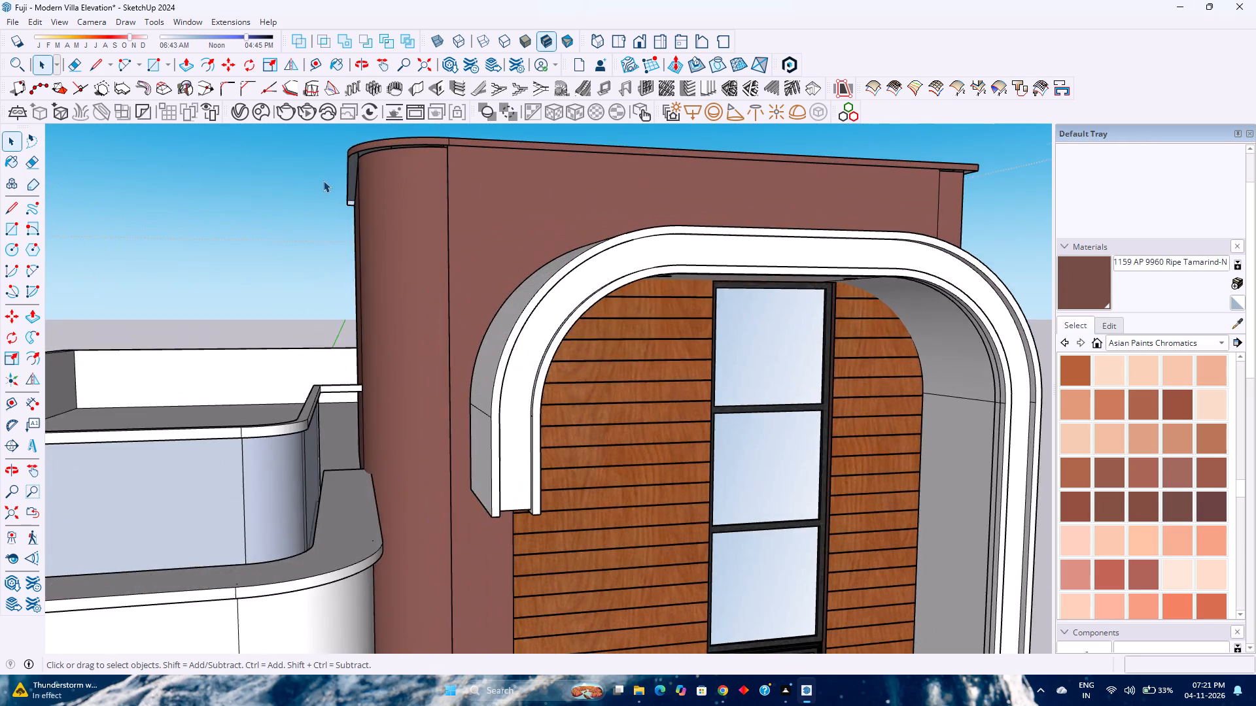
middle_click_drag(326, 182, 385, 182)
scroll(372, 181, "up", 3)
scroll(356, 182, "up", 3, "shift")
middle_click_drag(356, 182, 347, 369, "shift")
middle_click_drag(314, 372, 309, 329)
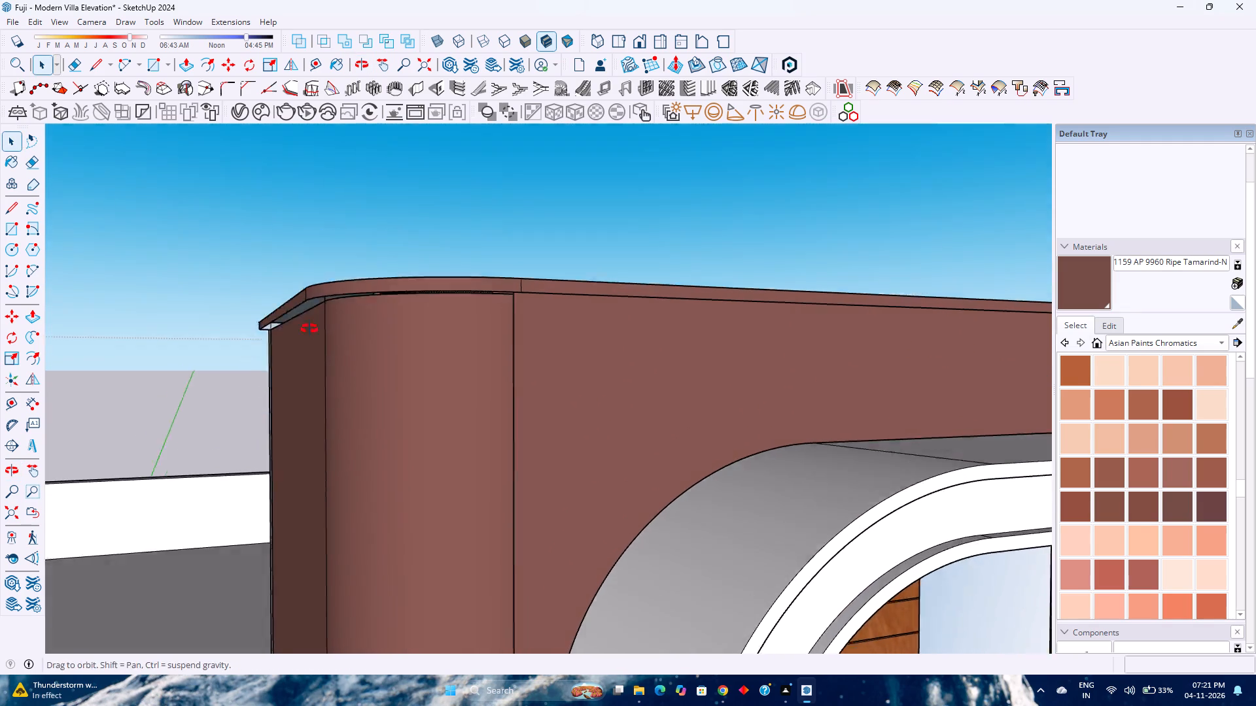
middle_click_drag(309, 329, 308, 316)
middle_click(308, 314)
scroll(300, 281, "up", 13)
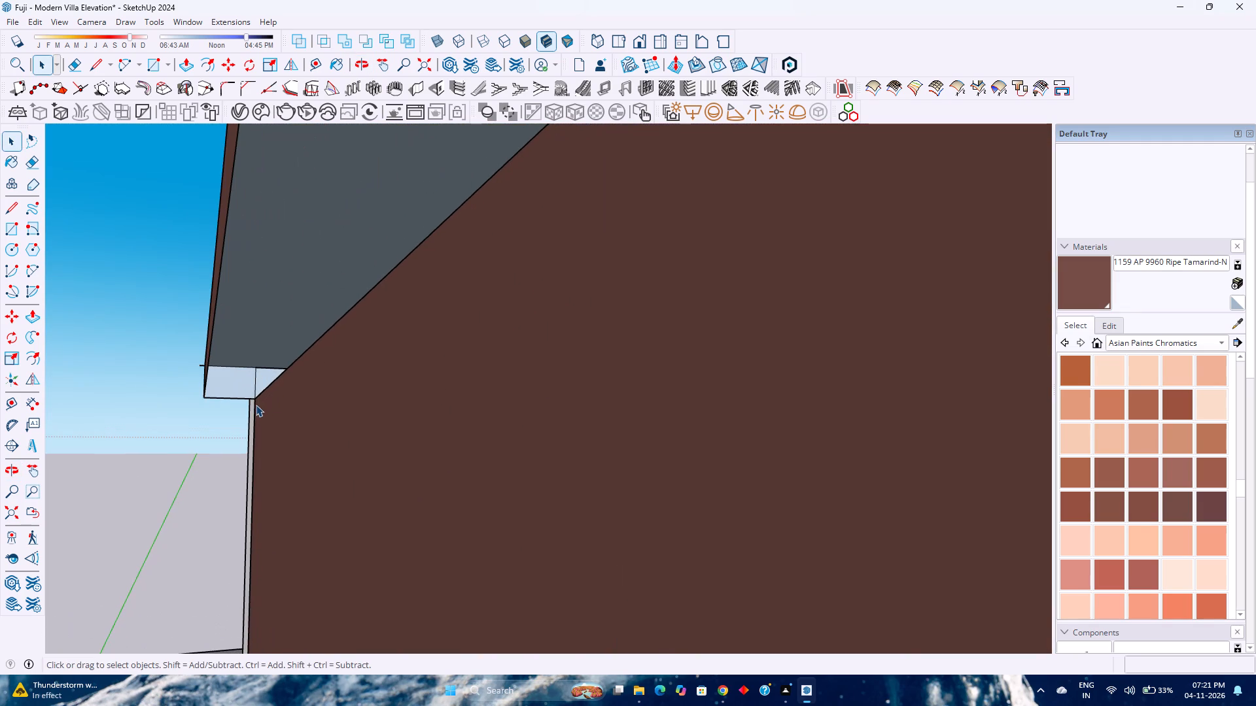
double_click(273, 426)
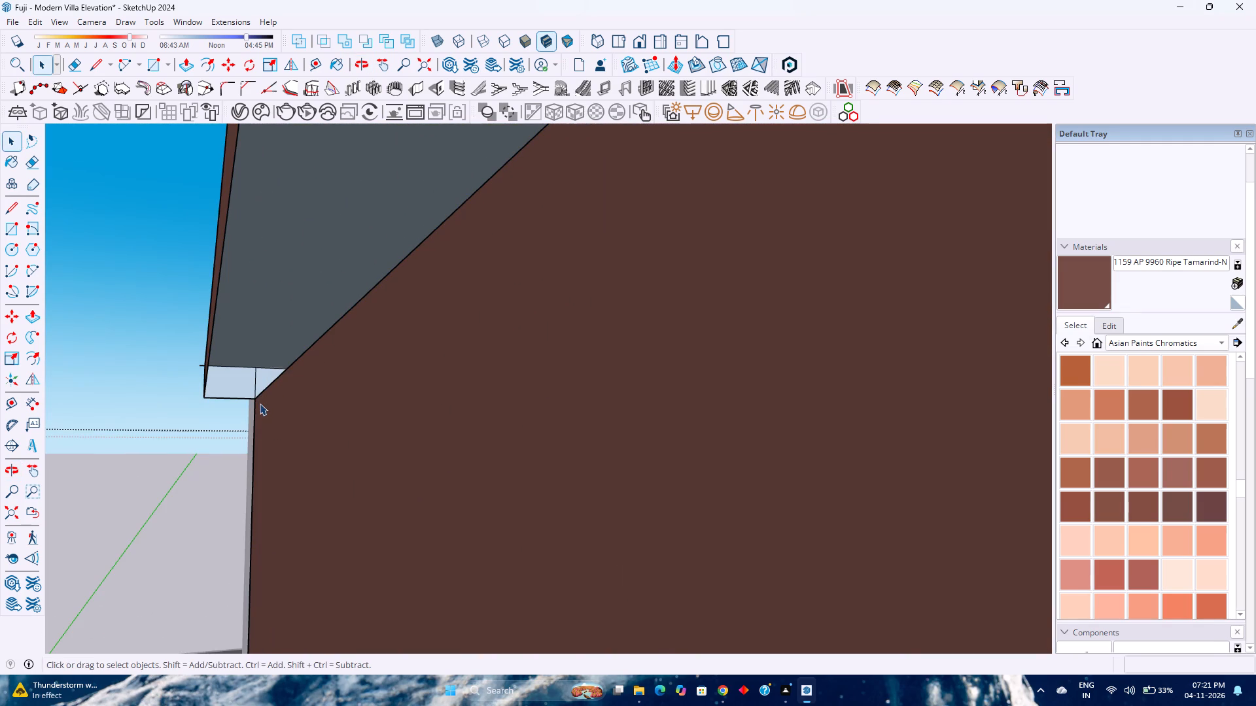
key("l")
left_click(258, 401)
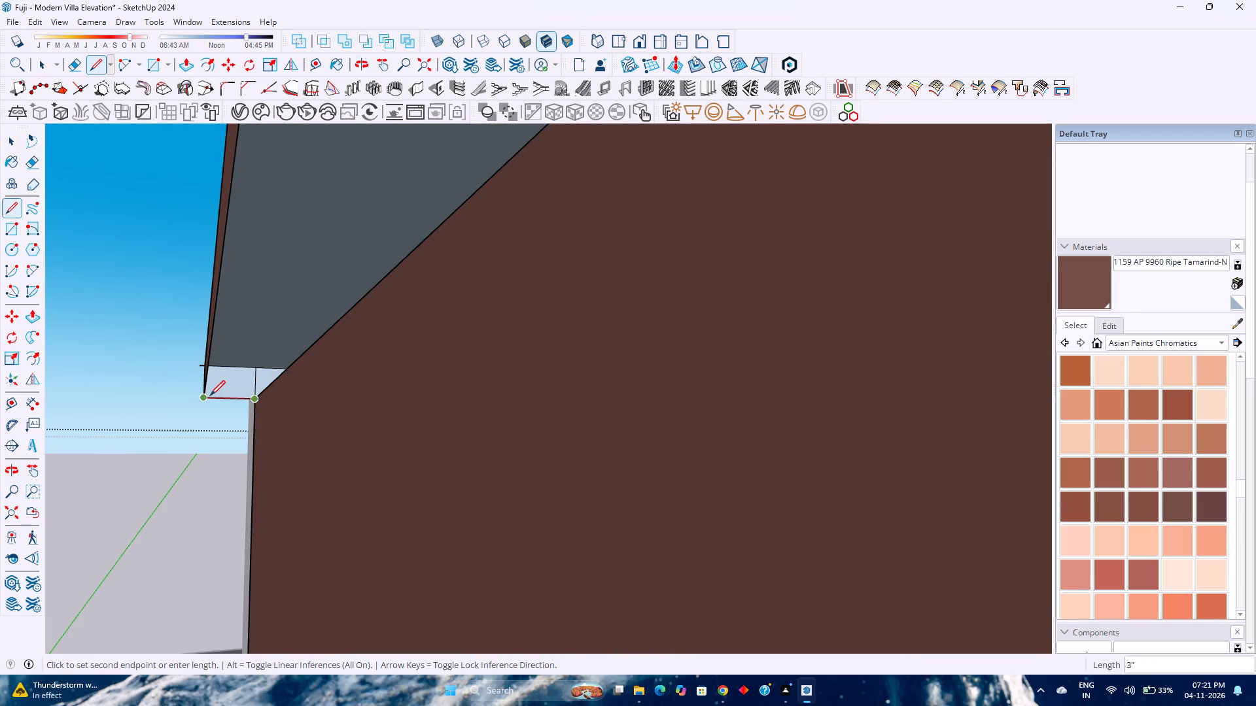
left_click(210, 395)
scroll(210, 395, "down", 7)
key("space")
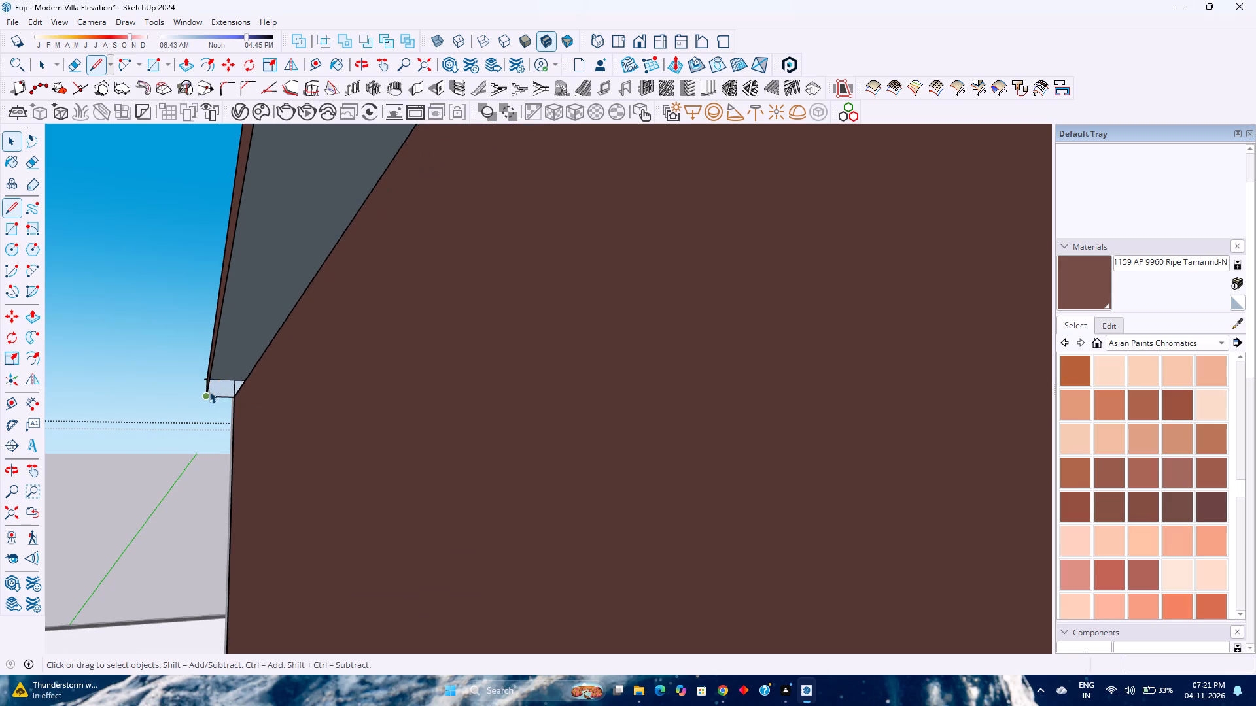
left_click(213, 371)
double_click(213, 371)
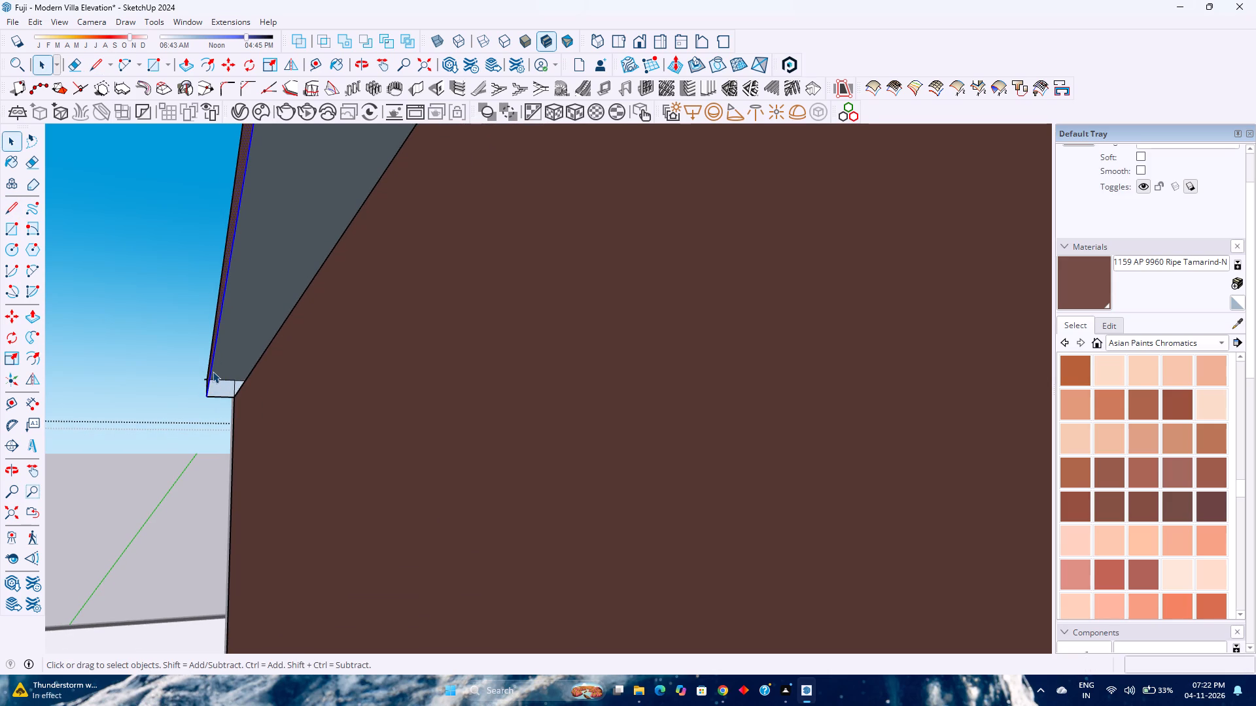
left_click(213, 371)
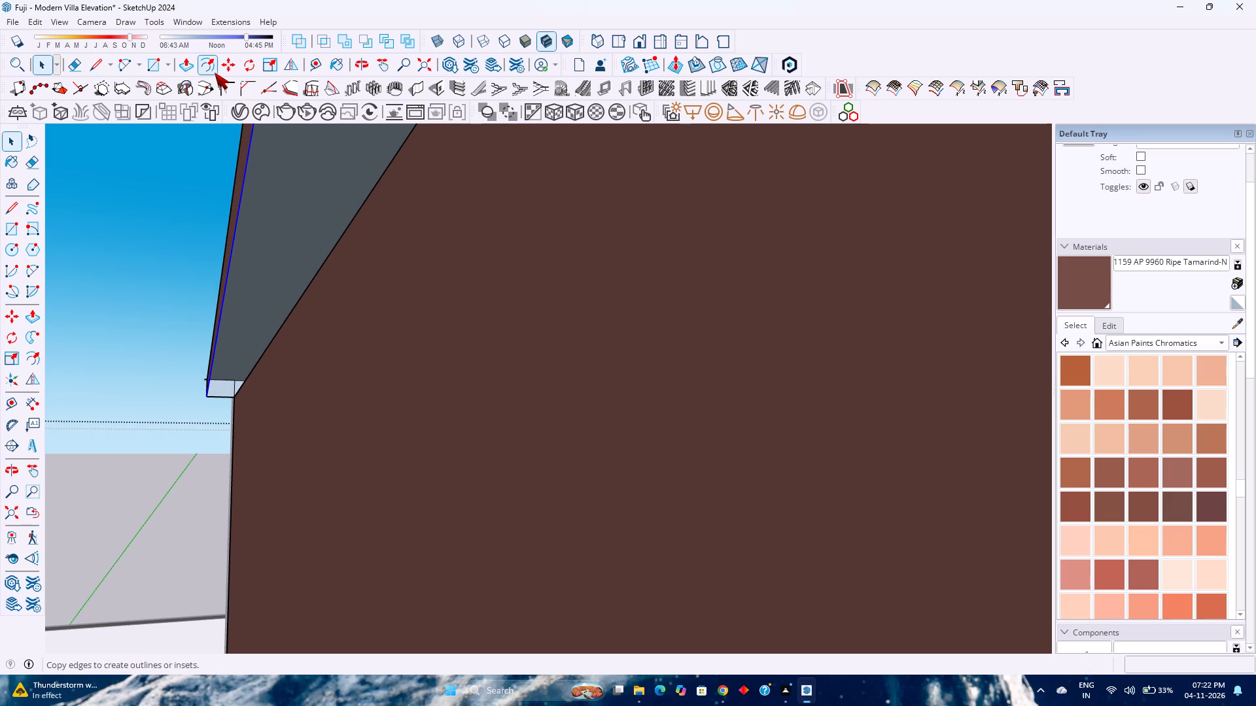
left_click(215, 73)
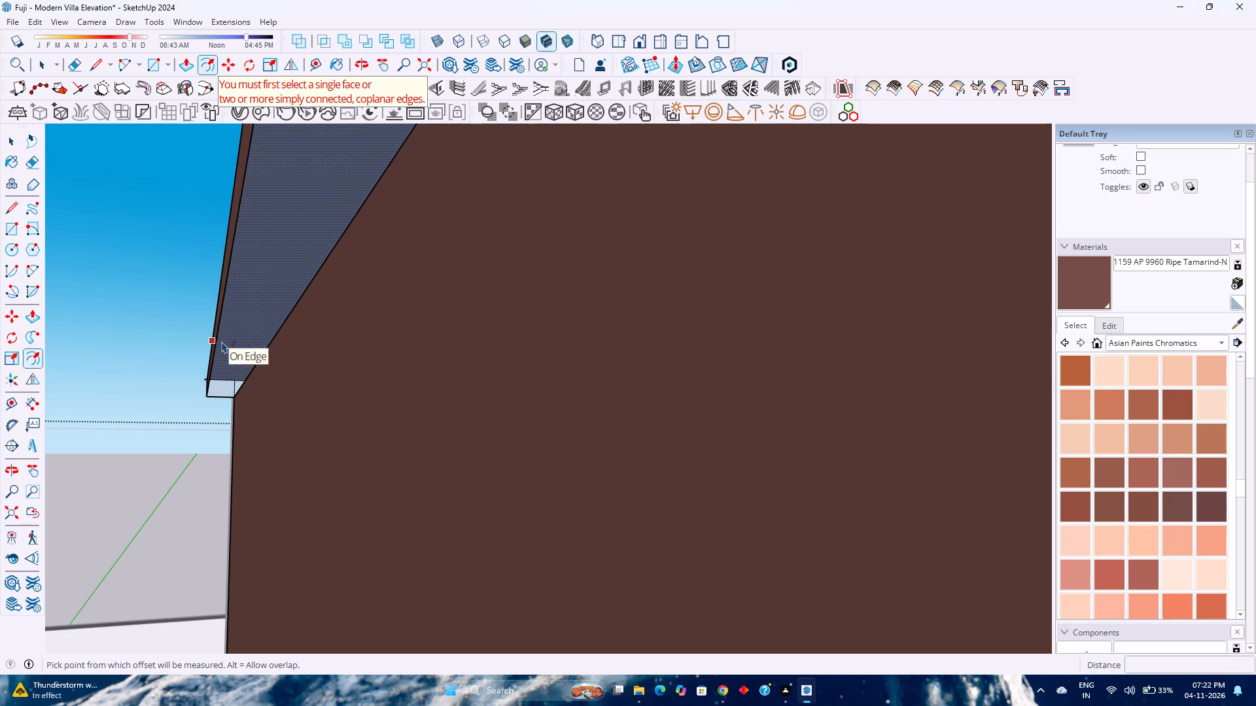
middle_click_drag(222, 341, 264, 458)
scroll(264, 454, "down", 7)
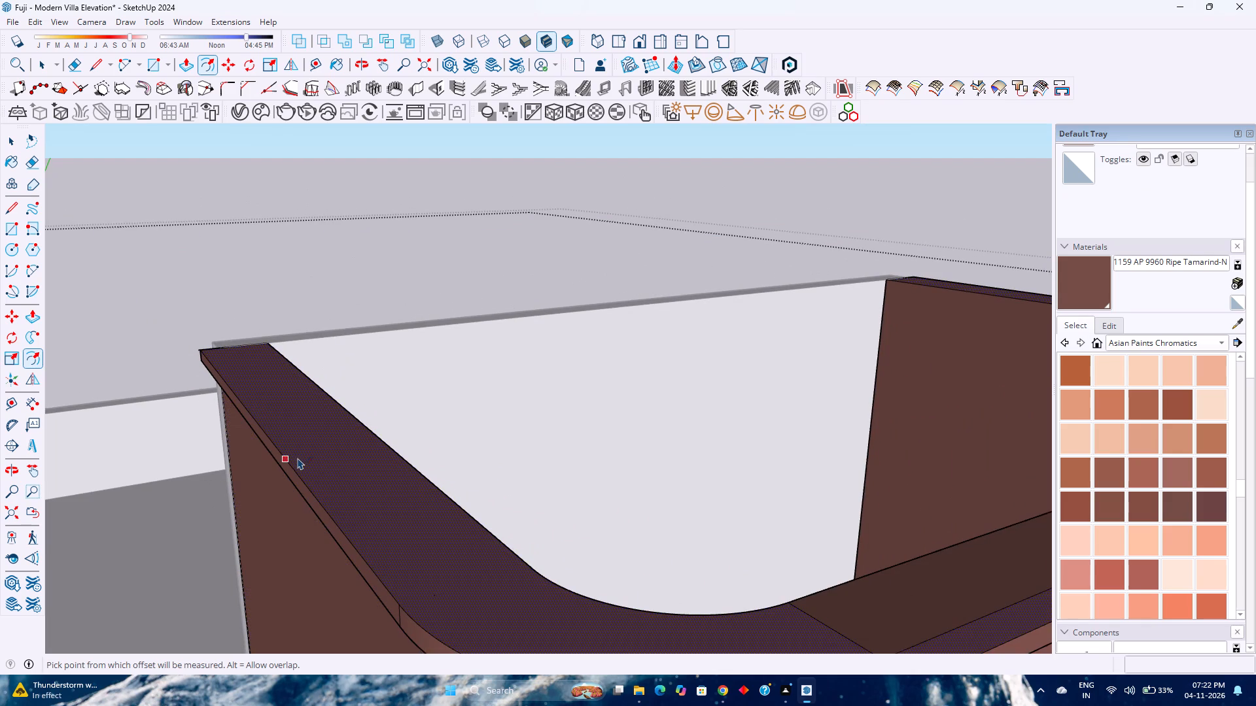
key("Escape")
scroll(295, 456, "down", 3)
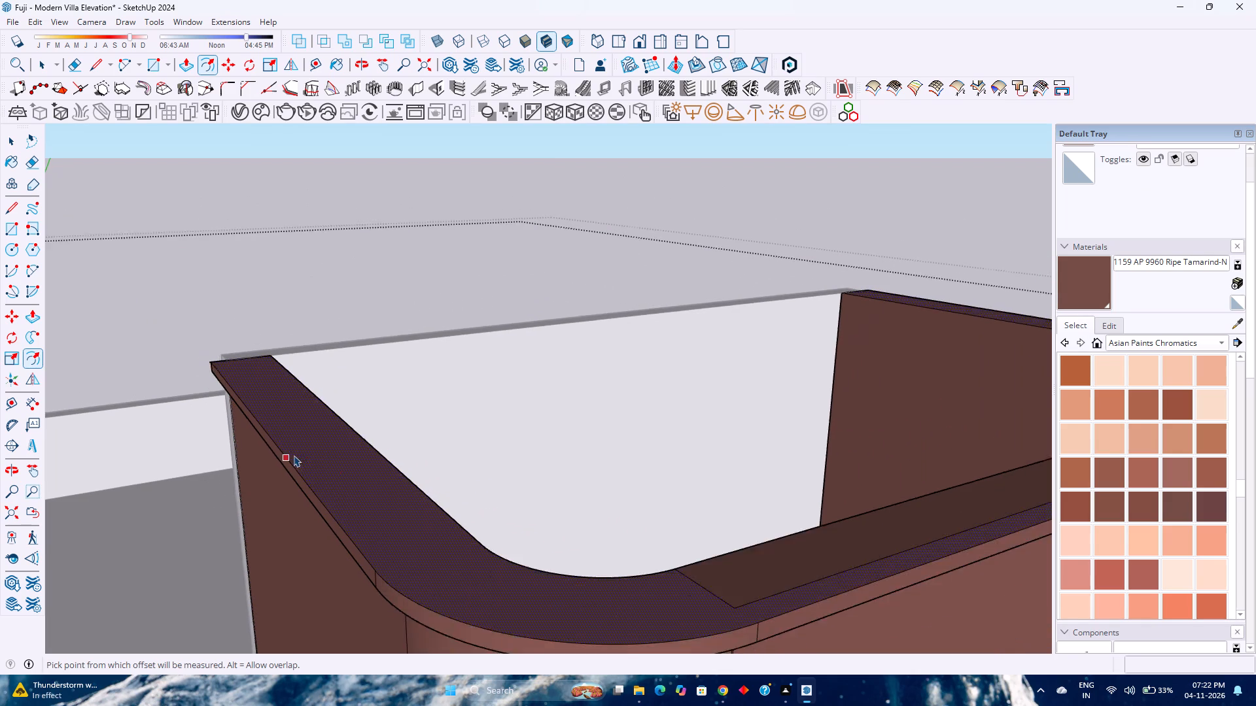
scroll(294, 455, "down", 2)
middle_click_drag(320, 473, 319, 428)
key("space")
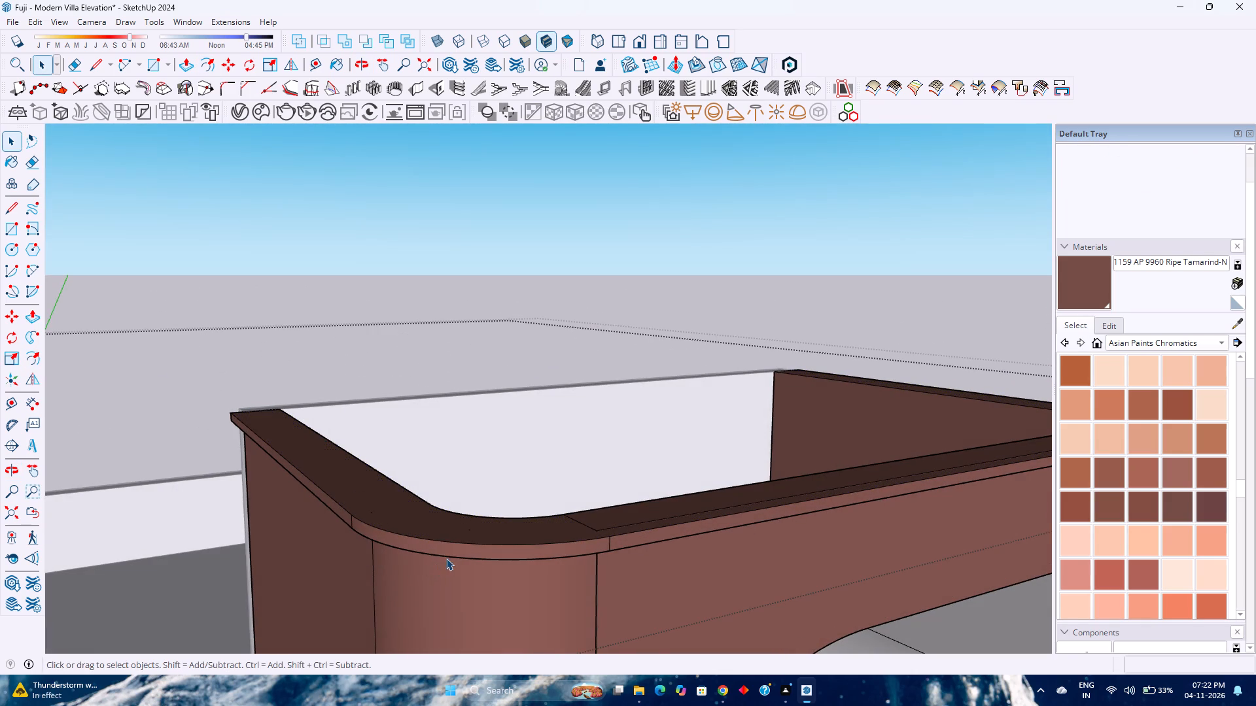
Offset the lower outer edges of the tower's top band, curved corner and both sides included, 3" inward to the wall.
left_click(446, 558)
middle_click_drag(445, 560, 453, 502)
middle_click(453, 500)
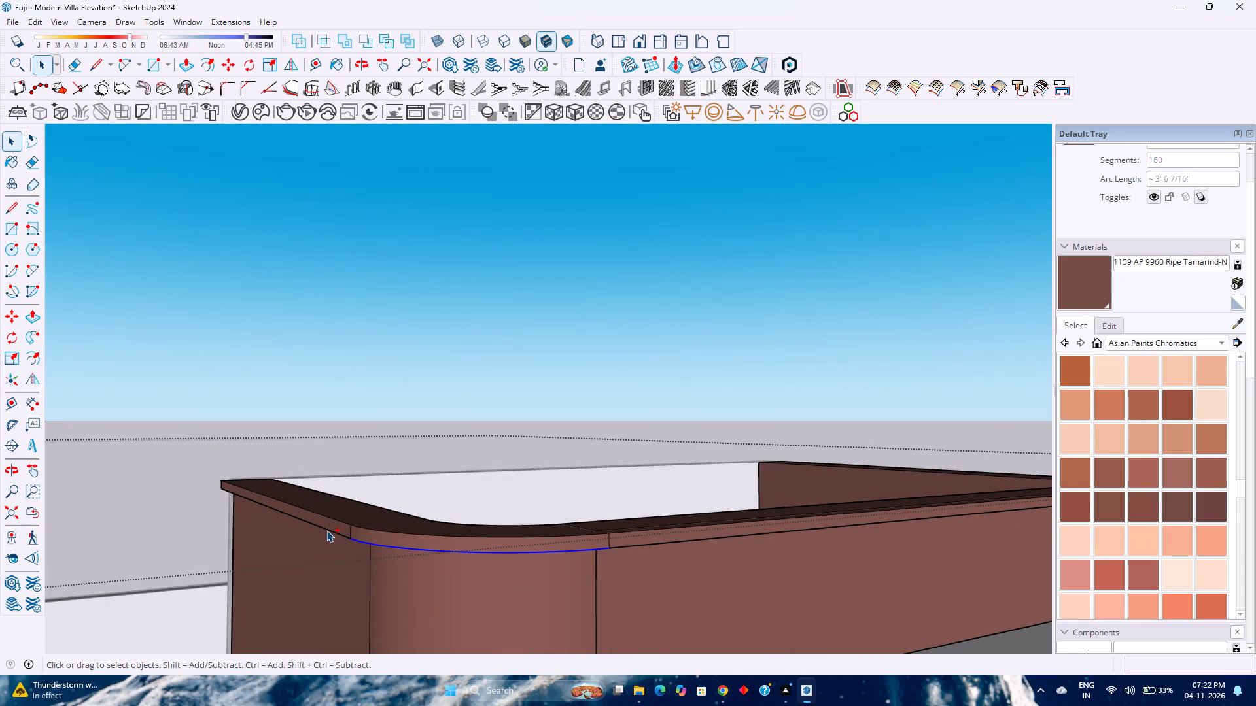
left_click(326, 530, "ctrl")
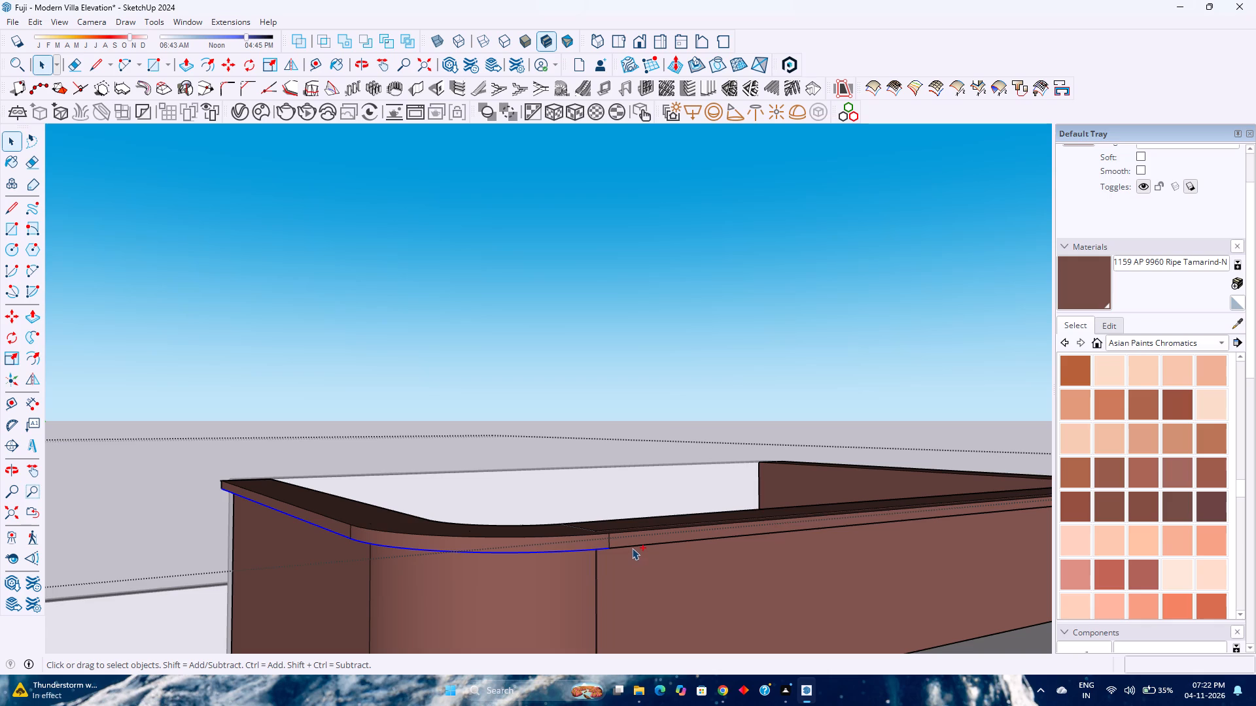
left_click(632, 547, "ctrl")
scroll(627, 558, "down", 8)
middle_click_drag(669, 560, 349, 541)
scroll(347, 540, "down", 7)
middle_click_drag(684, 569, 642, 564)
scroll(654, 548, "up", 9)
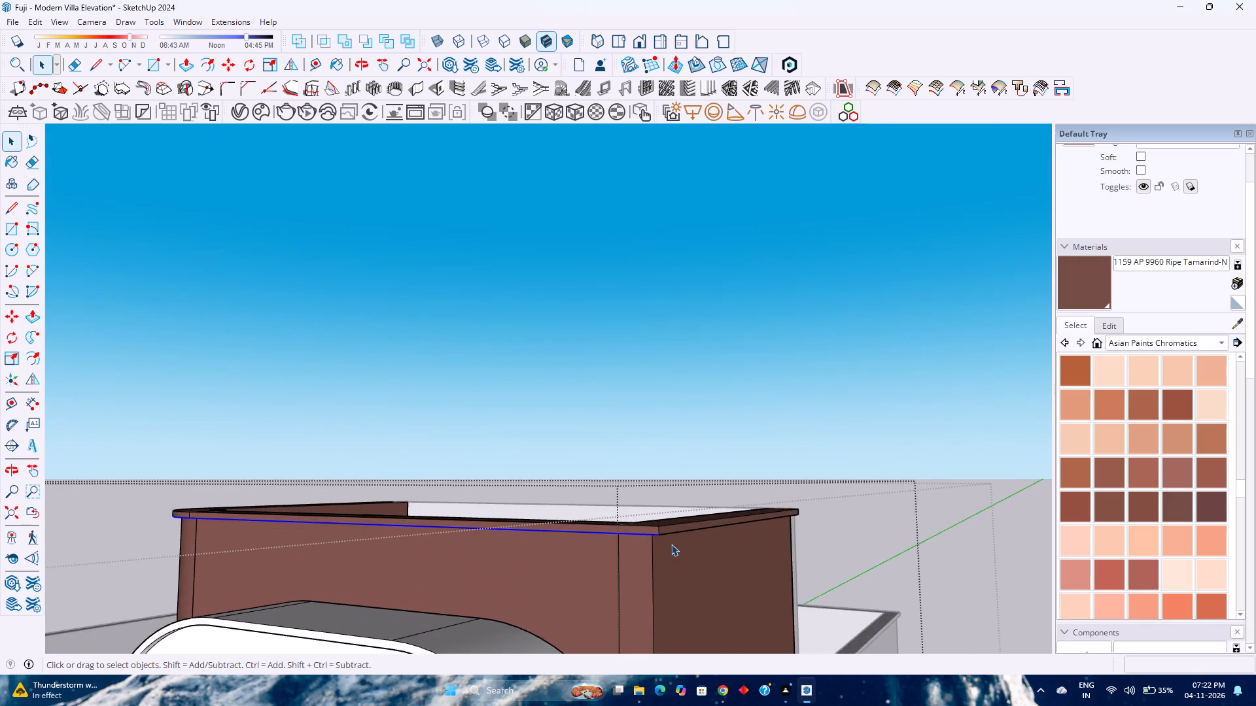
scroll(671, 544, "up", 3)
left_click(672, 529, "ctrl")
middle_click(669, 539)
middle_click_drag(668, 539, 644, 500)
middle_click(644, 500)
scroll(684, 421, "up", 3)
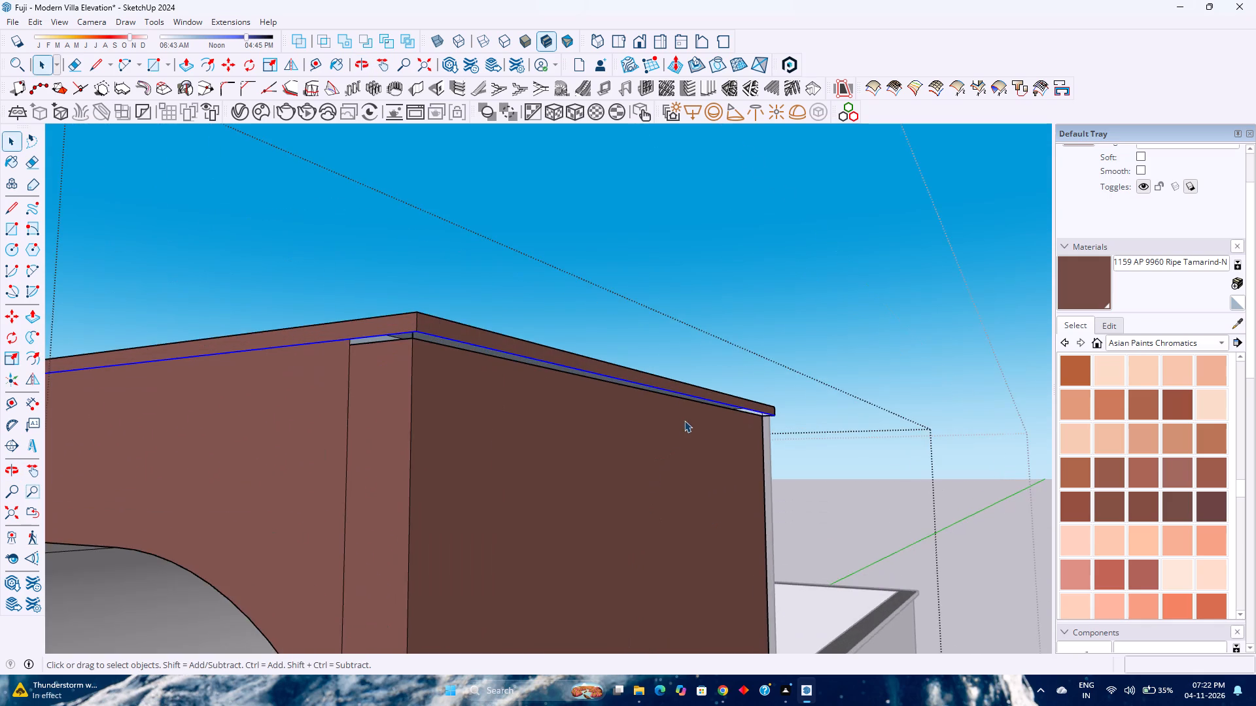
middle_click_drag(667, 422, 683, 380)
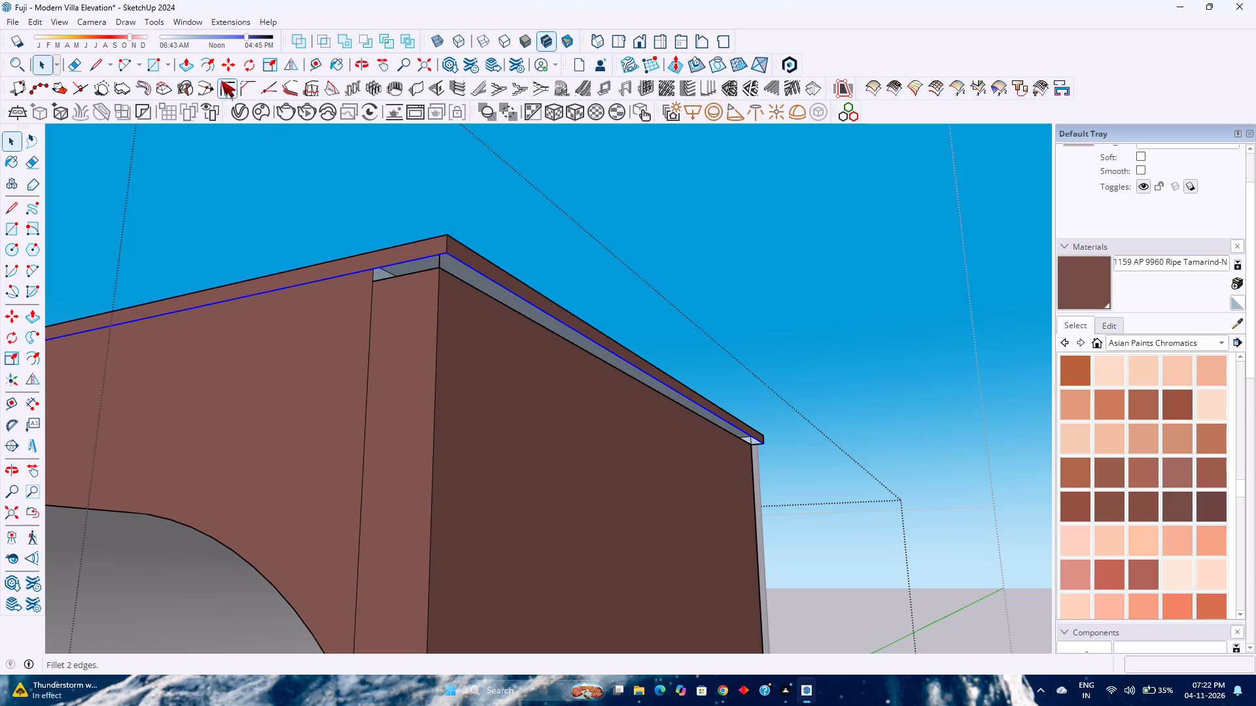
left_click(210, 67)
left_click(491, 296)
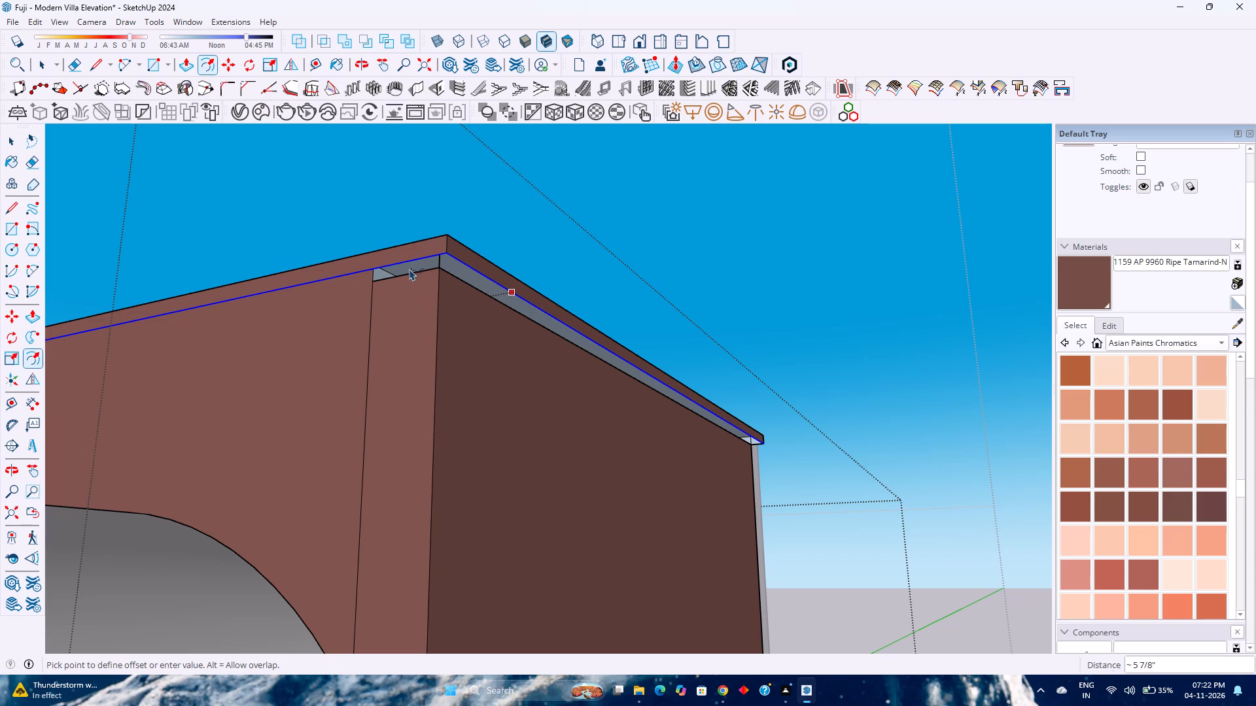
scroll(408, 280, "up", 2)
middle_click_drag(408, 280, 584, 441)
middle_click_drag(584, 441, 428, 318)
middle_click_drag(428, 318, 444, 330)
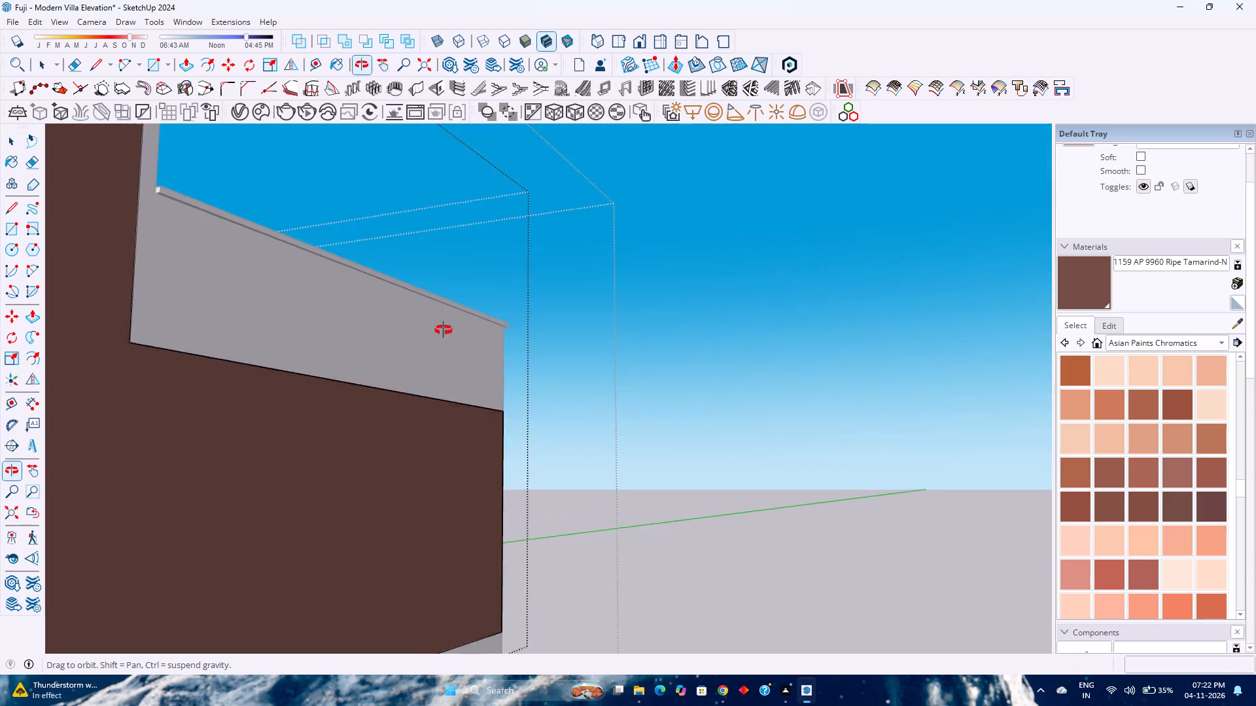
middle_click_drag(444, 330, 478, 349)
middle_click(478, 349)
middle_click_drag(394, 328, 648, 524, "shift")
middle_click(714, 545, "shift")
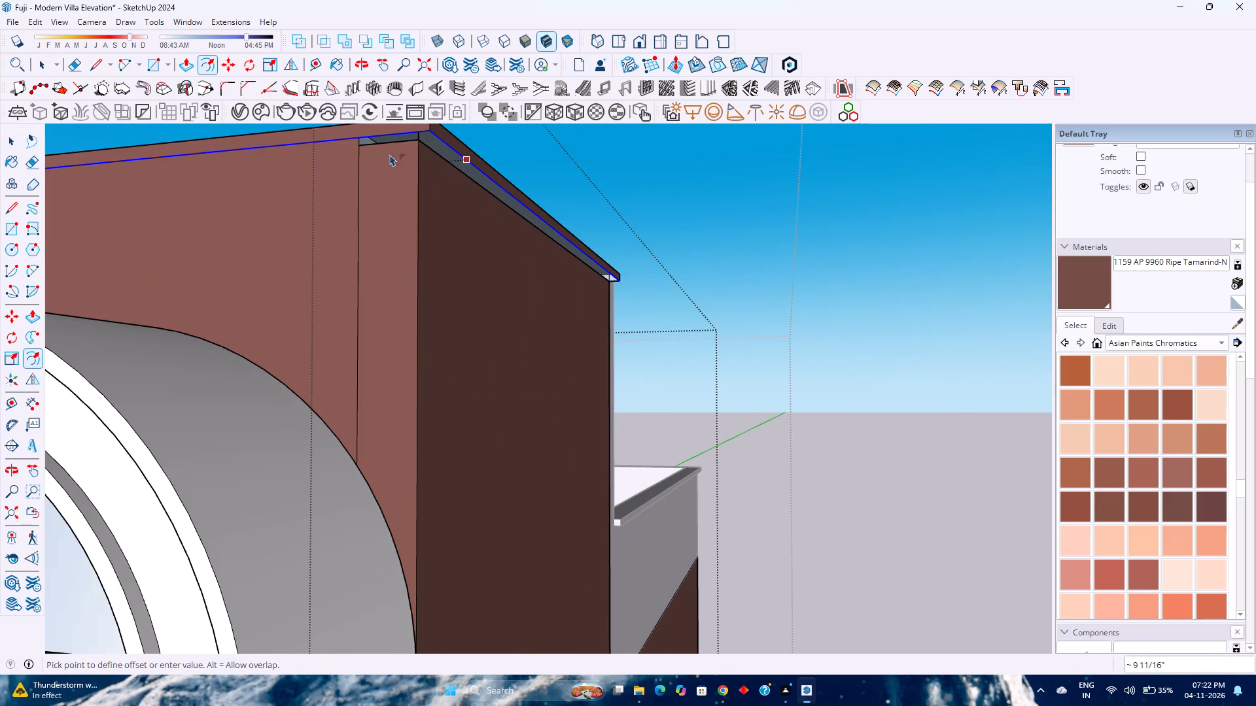
scroll(413, 151, "up", 9)
left_click(453, 168)
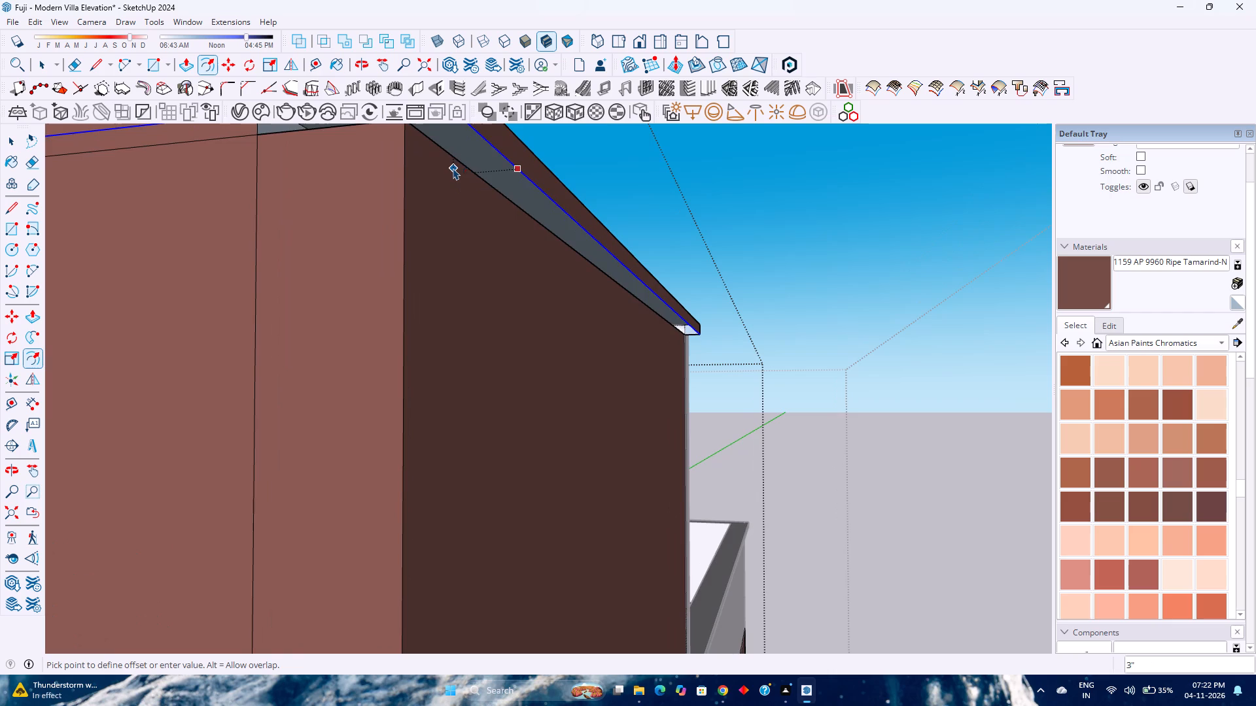
scroll(452, 171, "down", 10)
key("space")
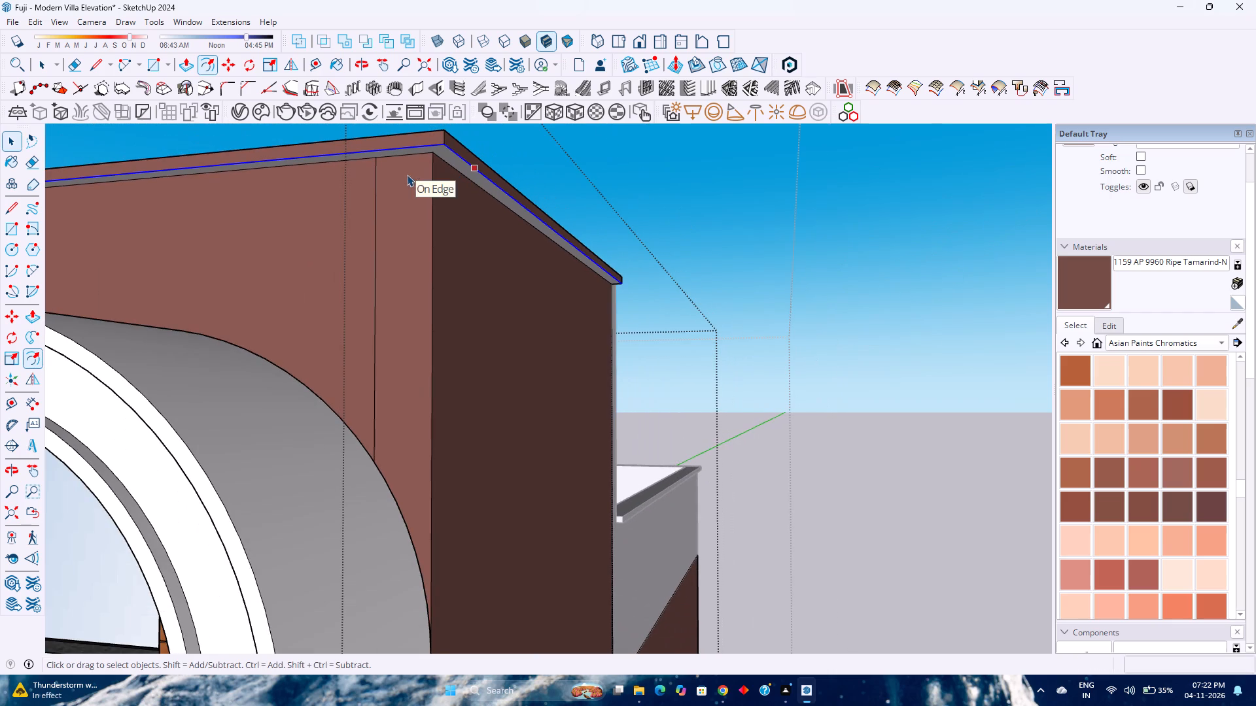
Delete the leftover vertical edge on the tower's front wall beside the straight corner.
scroll(404, 178, "up", 3)
scroll(402, 180, "down", 12)
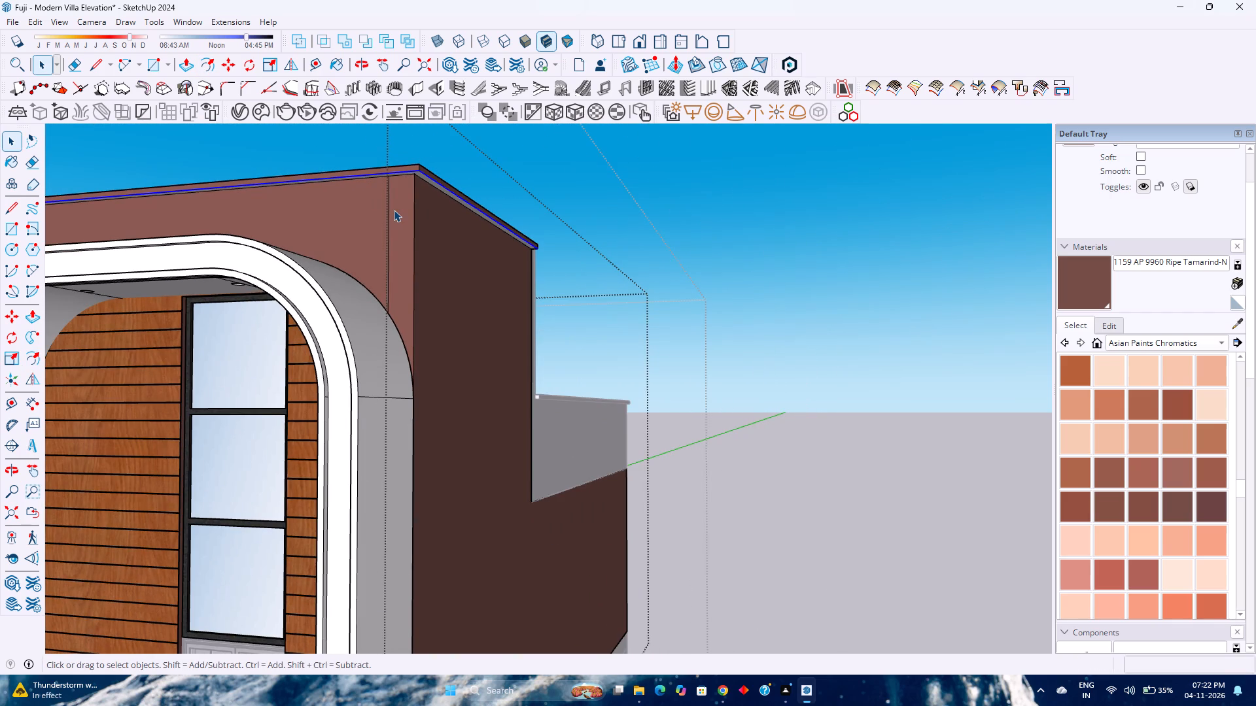
left_click(391, 210)
left_click(389, 218)
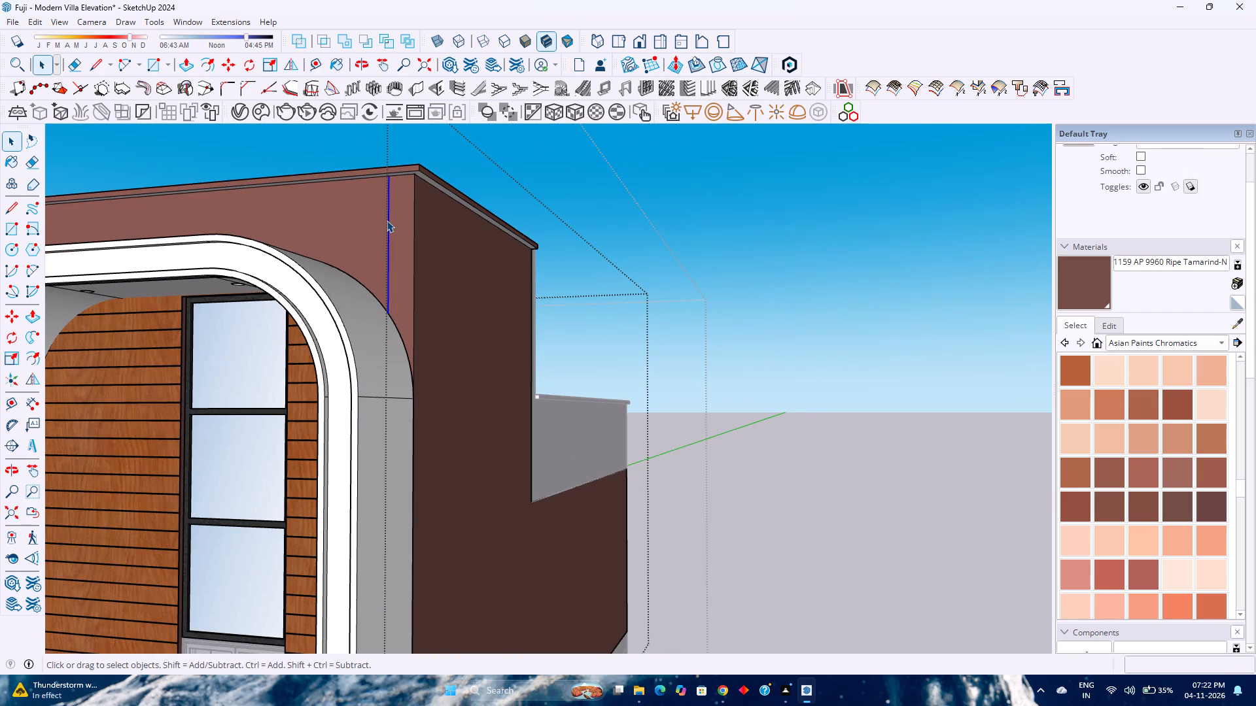
key("Delete")
Paint the underside of the tower's top band with 1159 AP 9960 Ripe Tamarind-N and leave the group.
scroll(387, 220, "down", 7)
middle_click_drag(385, 220, 450, 195)
scroll(470, 162, "up", 3)
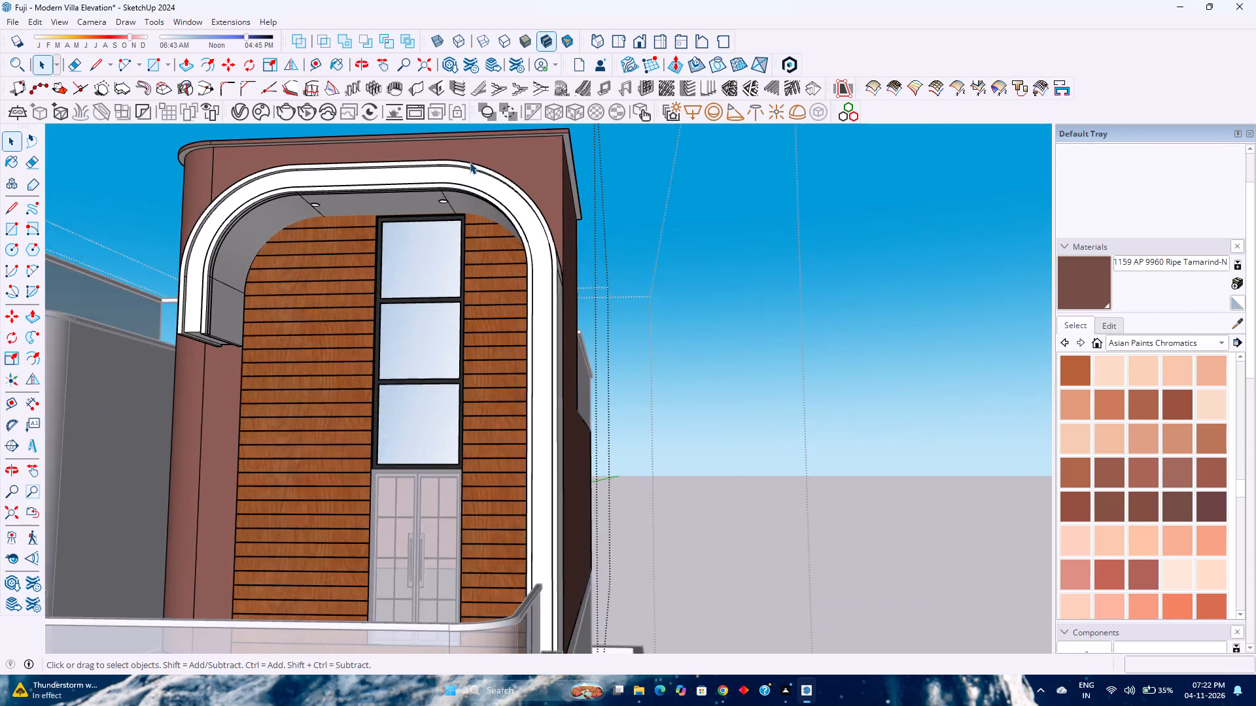
scroll(470, 162, "up", 2)
middle_click_drag(468, 163, 456, 267, "shift")
middle_click(456, 268, "shift")
middle_click(456, 269, "shift")
middle_click_drag(452, 278, 450, 260)
middle_click(450, 260)
scroll(657, 203, "up", 8)
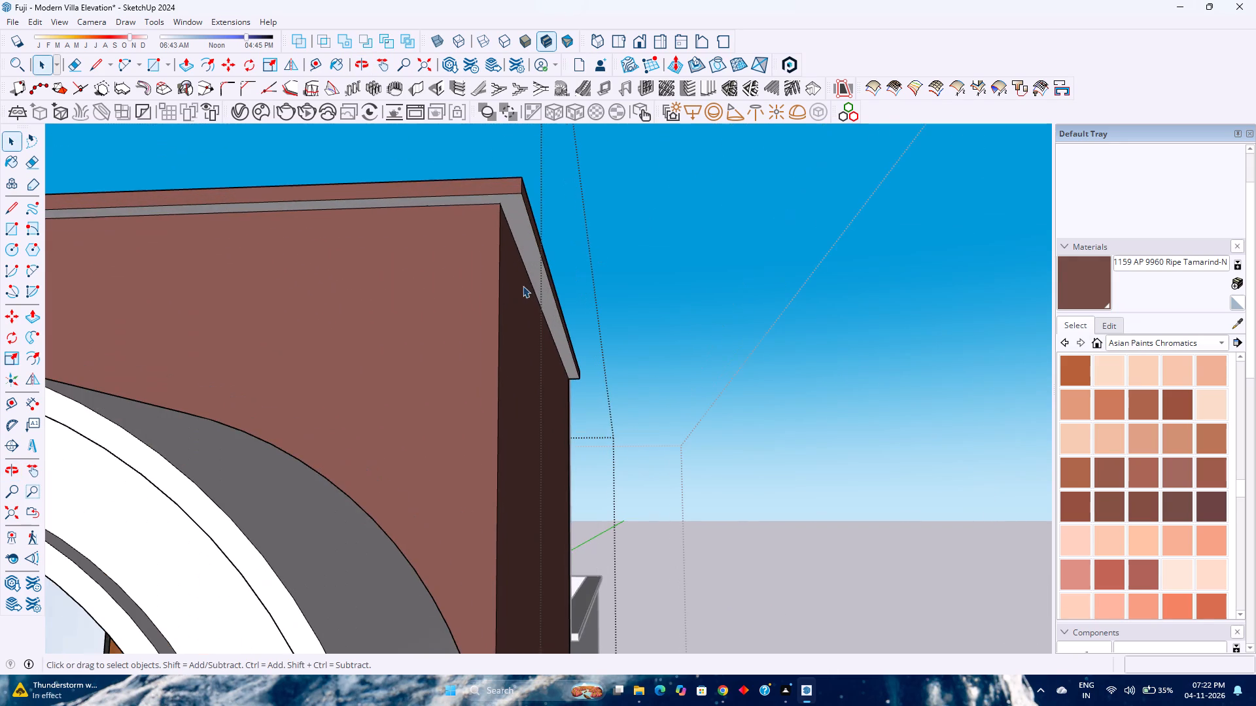
left_click(530, 260)
left_click(1073, 278)
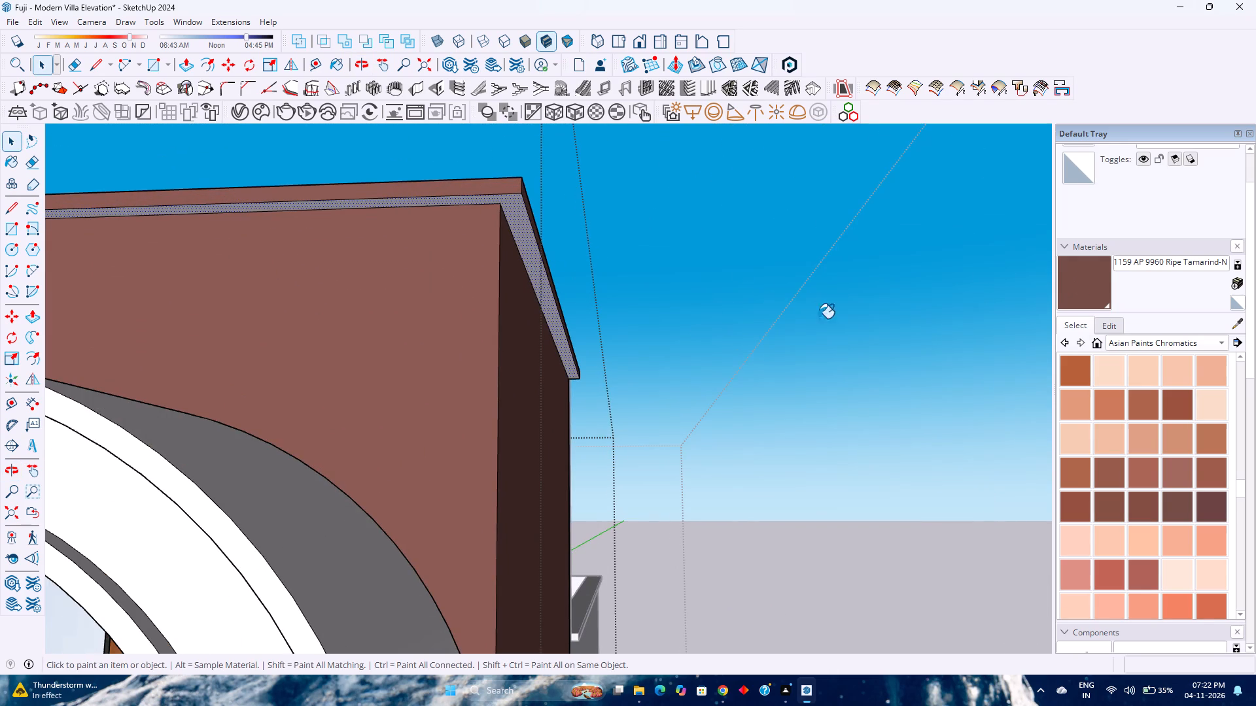
left_click(538, 288)
key("space")
scroll(527, 288, "down", 3)
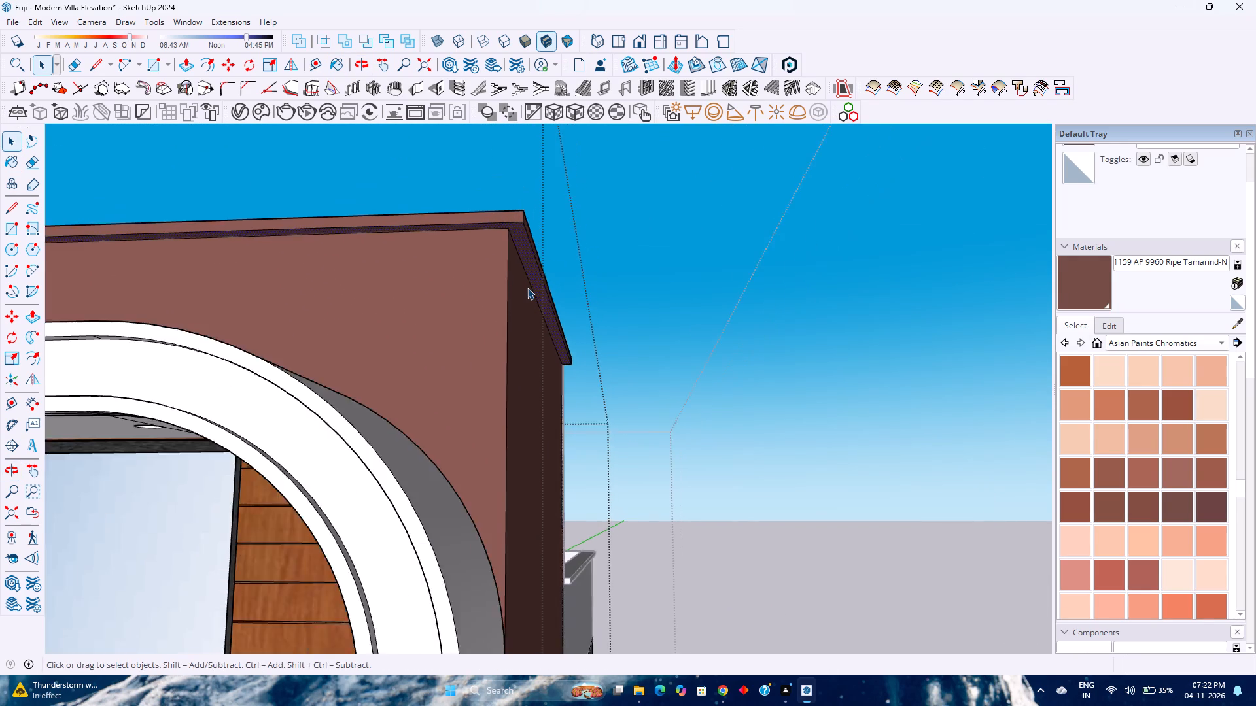
scroll(527, 288, "down", 4)
key("Escape")
Save the villa model.
scroll(526, 288, "down", 7)
key("ctrl+s")
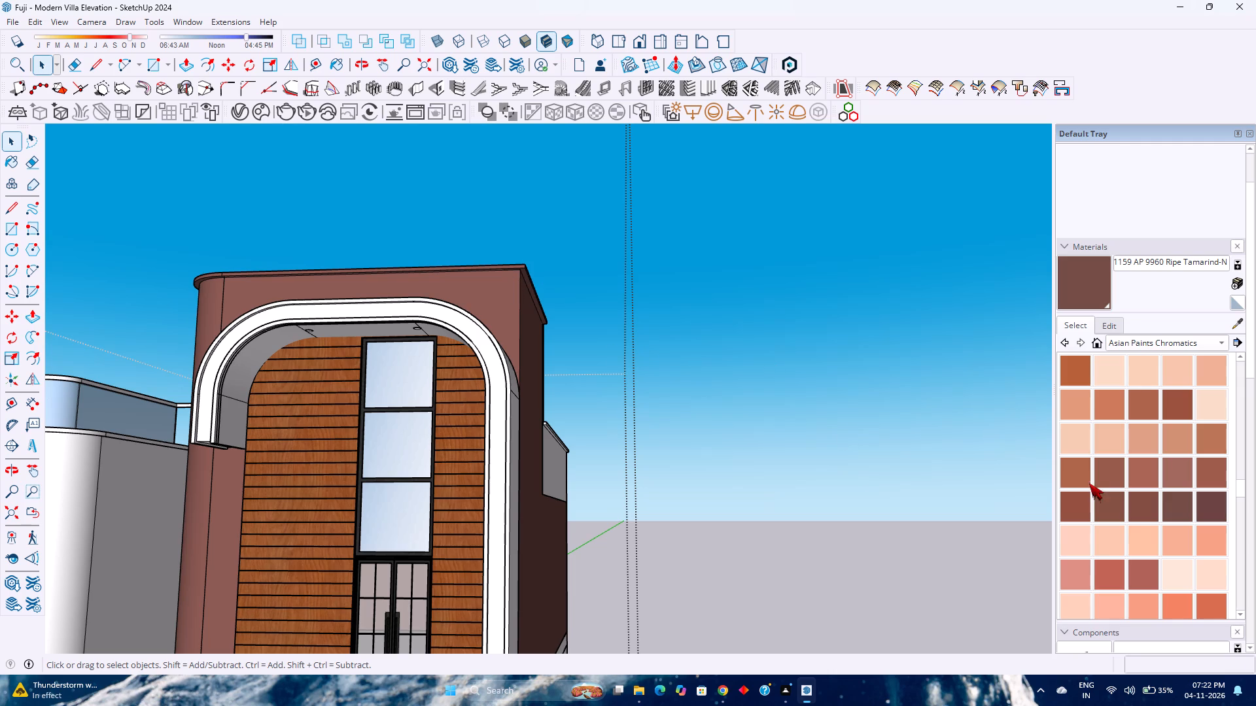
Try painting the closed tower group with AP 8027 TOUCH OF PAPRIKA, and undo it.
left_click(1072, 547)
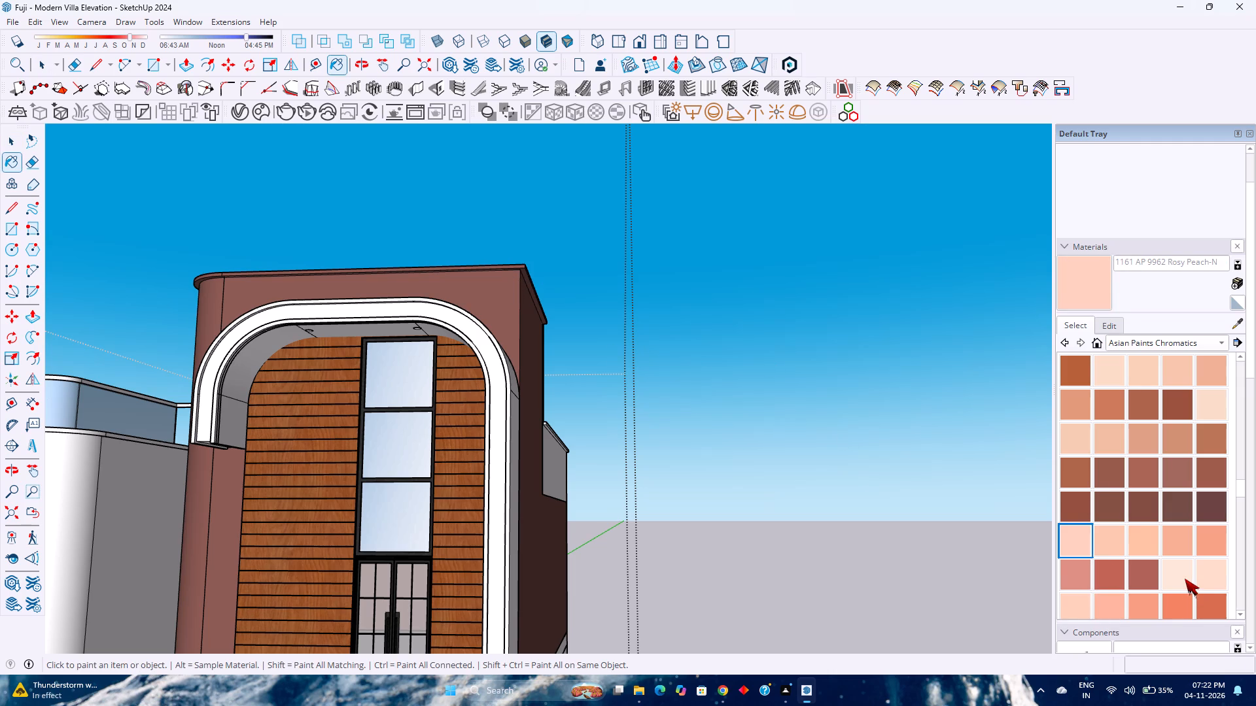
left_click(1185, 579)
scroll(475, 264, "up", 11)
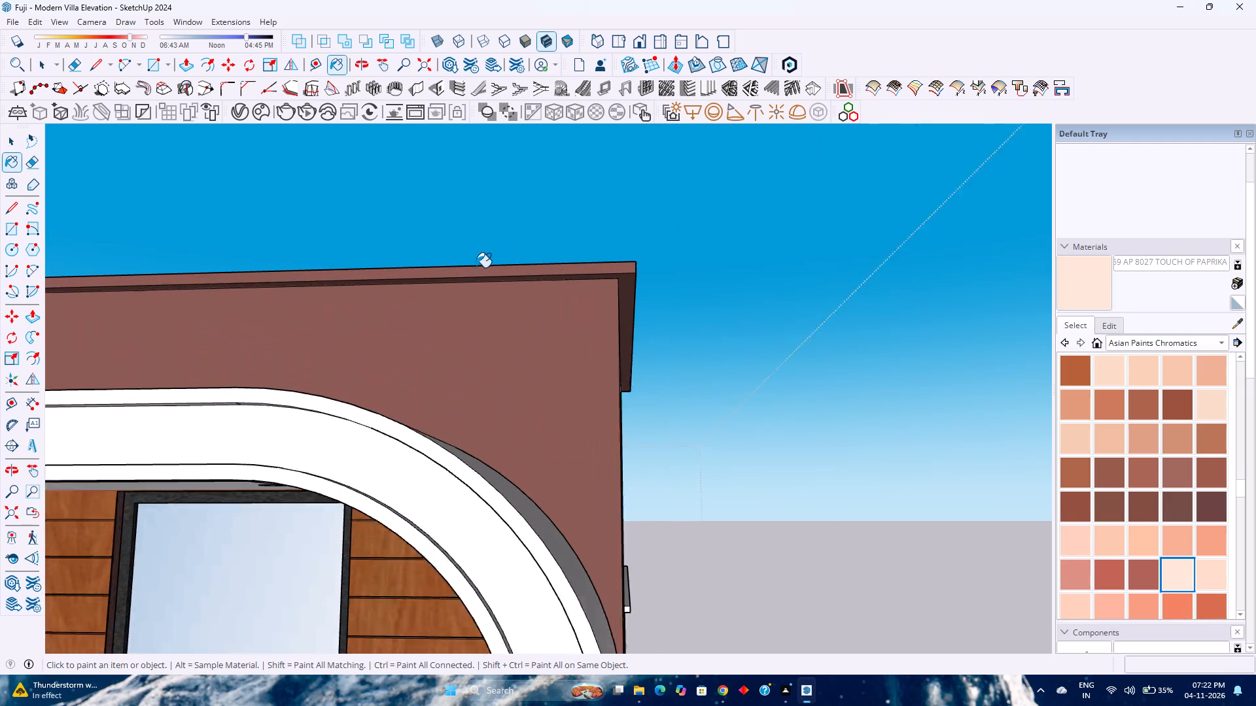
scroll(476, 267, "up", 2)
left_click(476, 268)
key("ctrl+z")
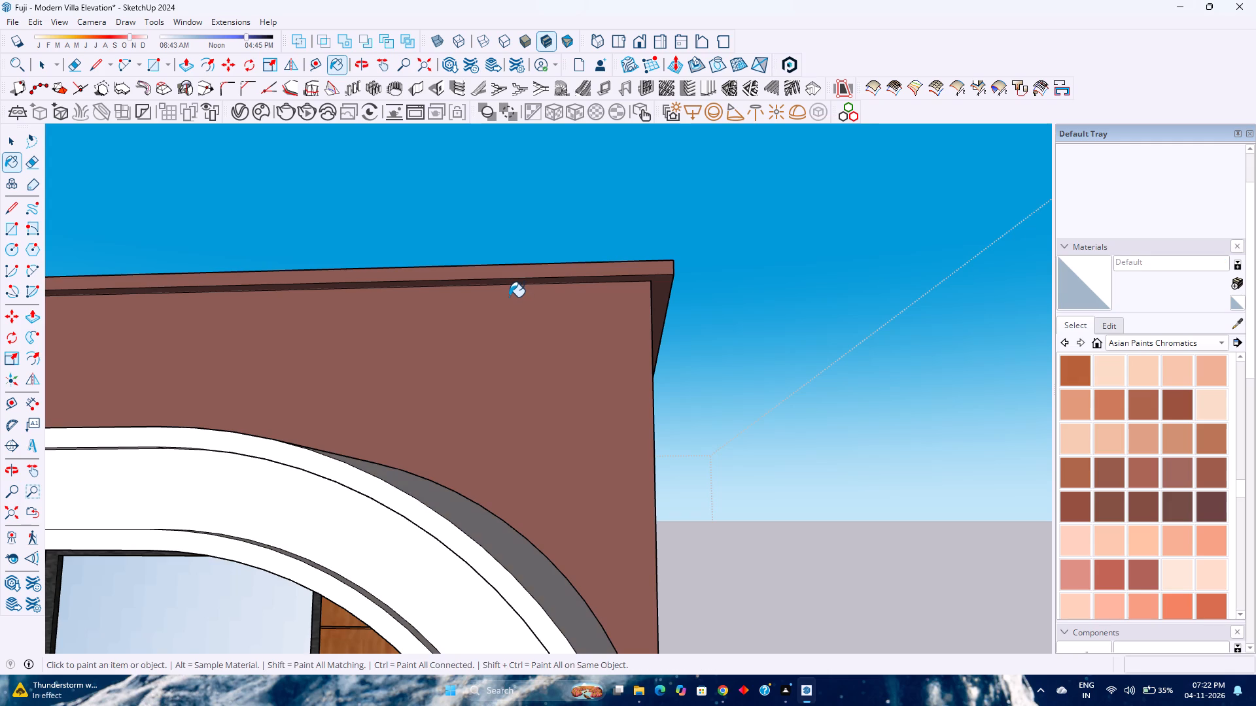
Open the tower group and paint the top band's front face and underside with AP 8027 TOUCH OF PAPRIKA.
key("space")
scroll(509, 297, "up", 3)
triple_click(511, 260)
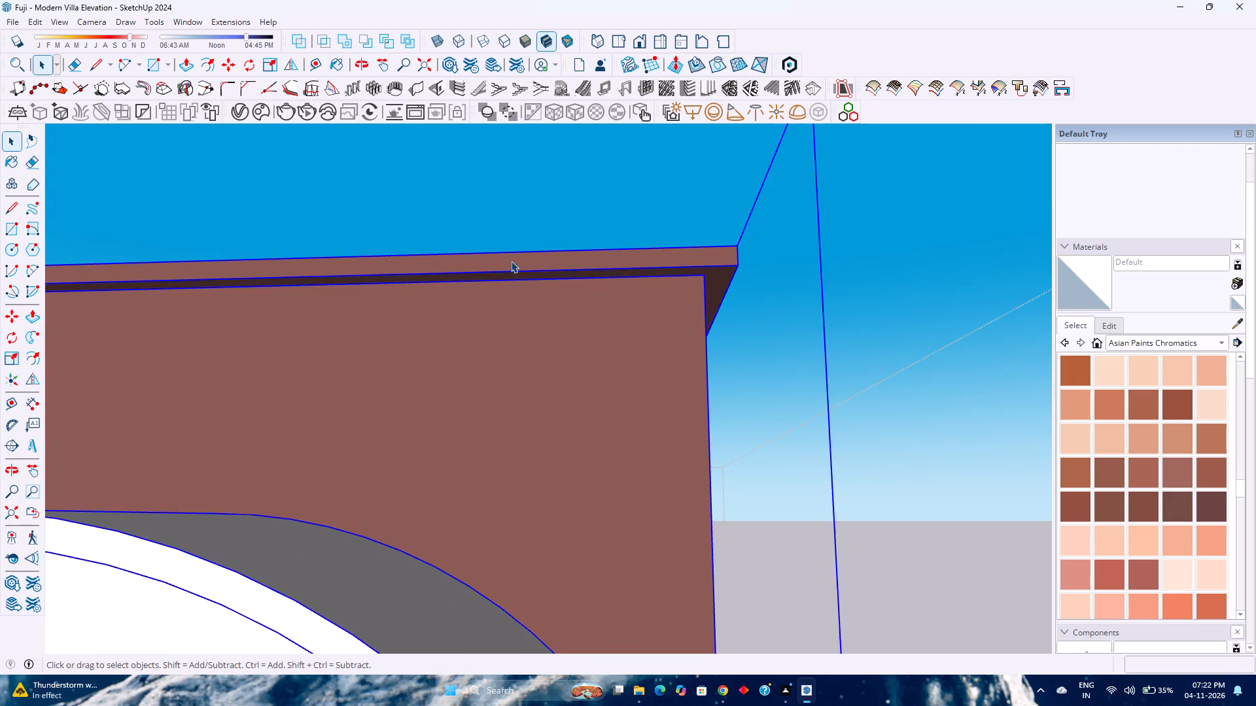
left_click(525, 267)
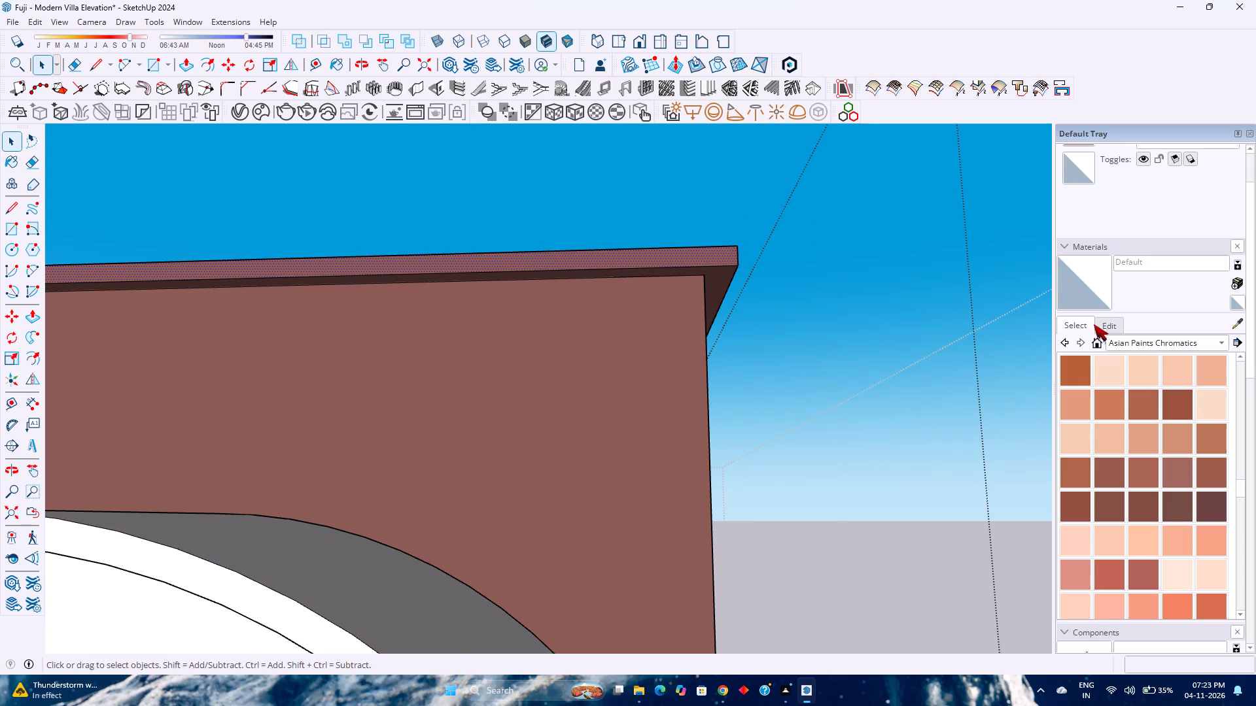
left_click(1202, 402)
left_click(1182, 573)
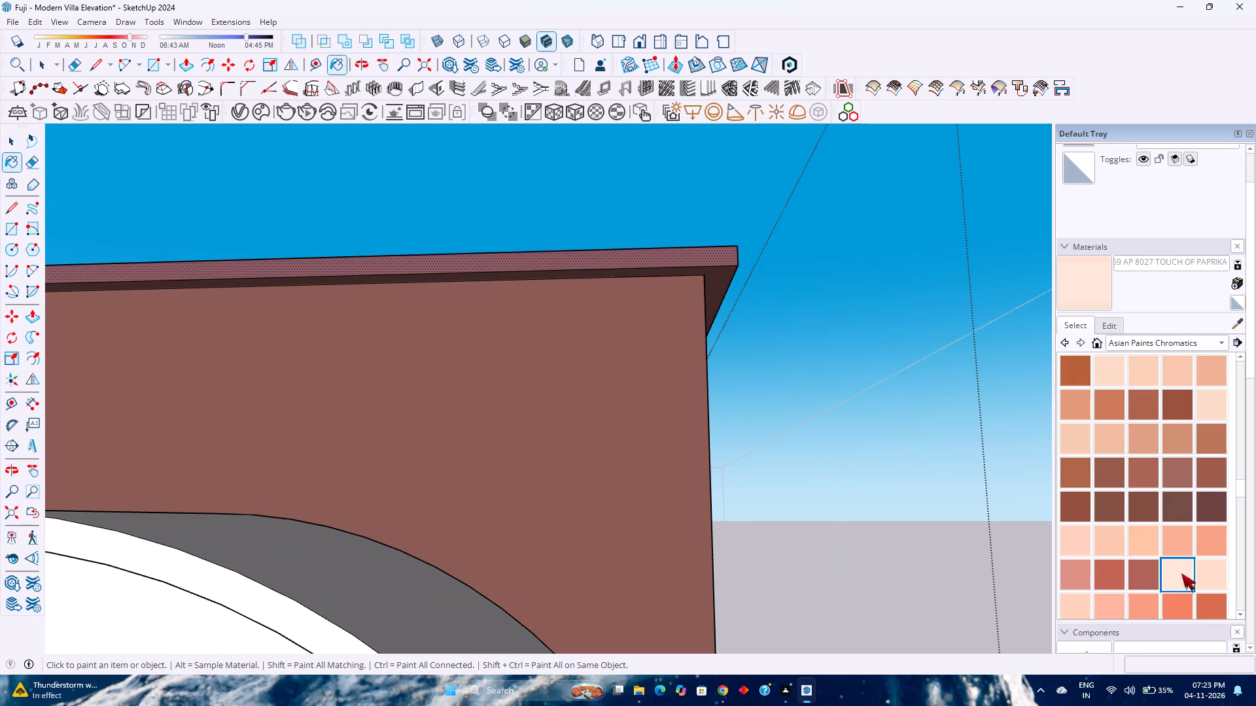
left_click(637, 256)
scroll(663, 286, "up", 3)
middle_click_drag(665, 287, 663, 254)
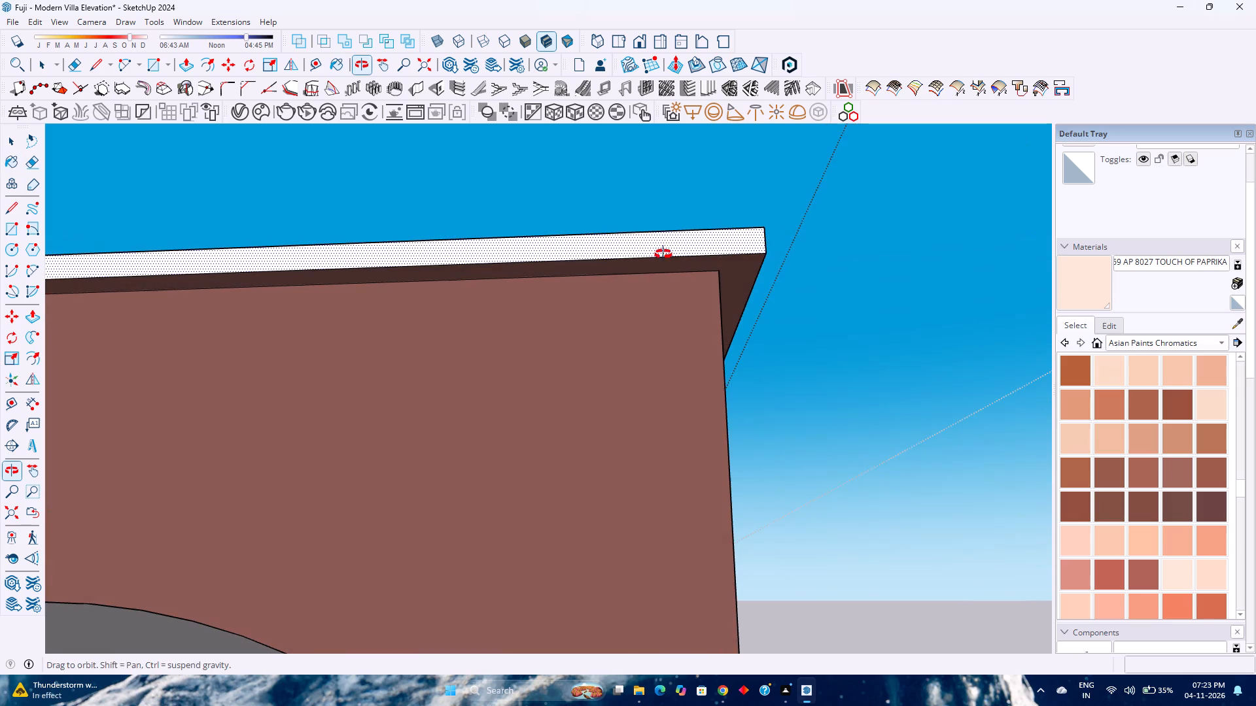
middle_click_drag(663, 254, 663, 255)
middle_click(663, 255)
middle_click(665, 249)
left_click(750, 274)
Paint the top band's side face beyond the straight corner and its top faces with AP 8027 TOUCH OF PAPRIKA.
scroll(750, 275, "down", 2)
middle_click_drag(750, 275, 455, 322)
middle_click(436, 335)
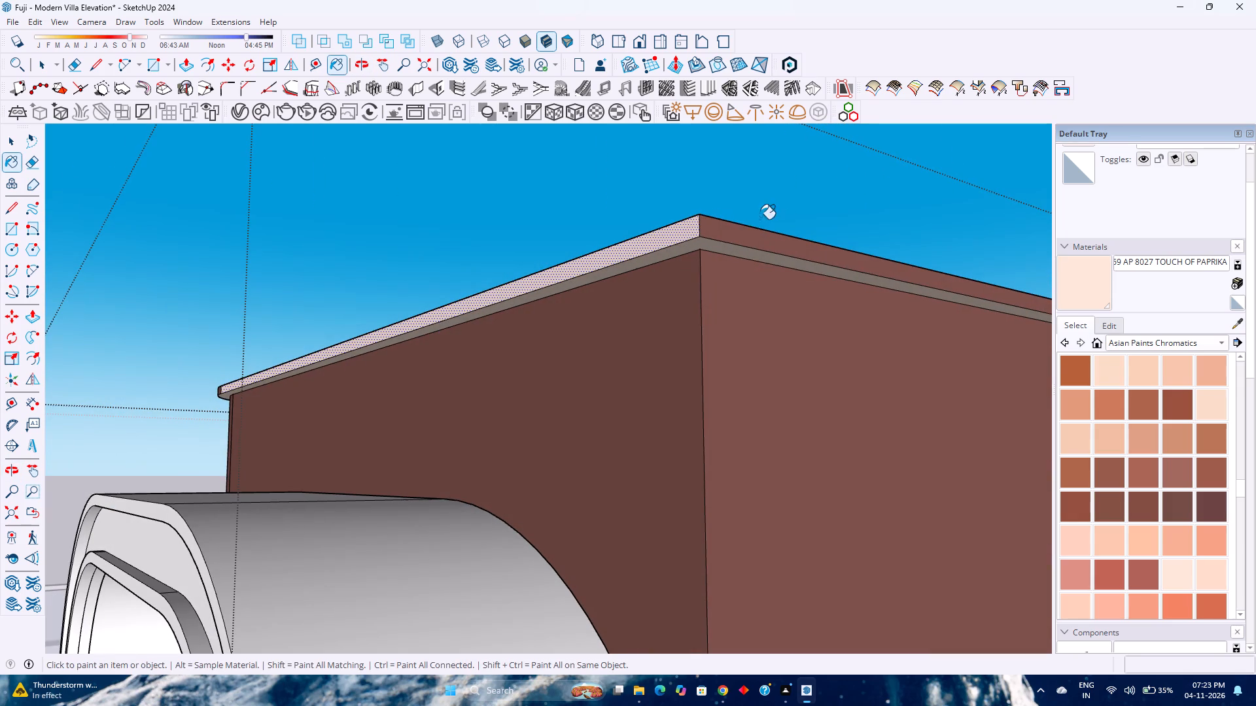
left_click(740, 235)
scroll(649, 256, "down", 3)
middle_click_drag(604, 265, 661, 385)
middle_click(661, 385)
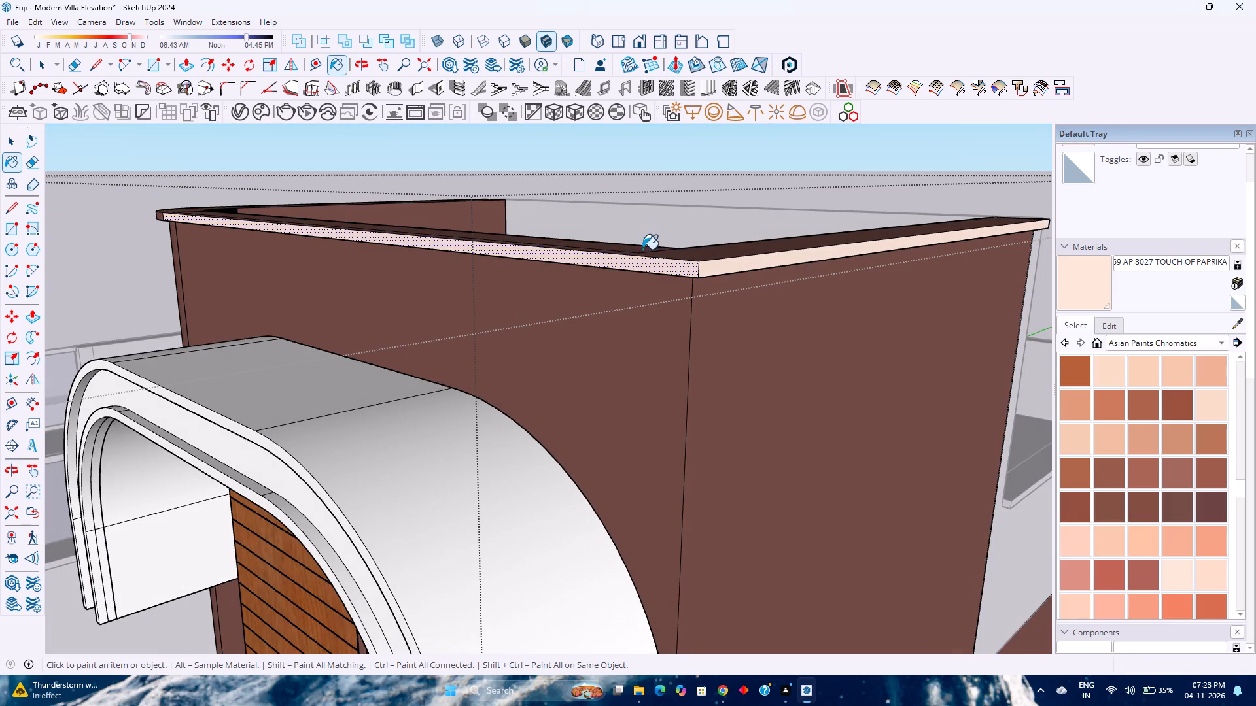
middle_click_drag(655, 271, 694, 359)
middle_click(694, 359)
left_click(680, 237)
left_click(610, 218)
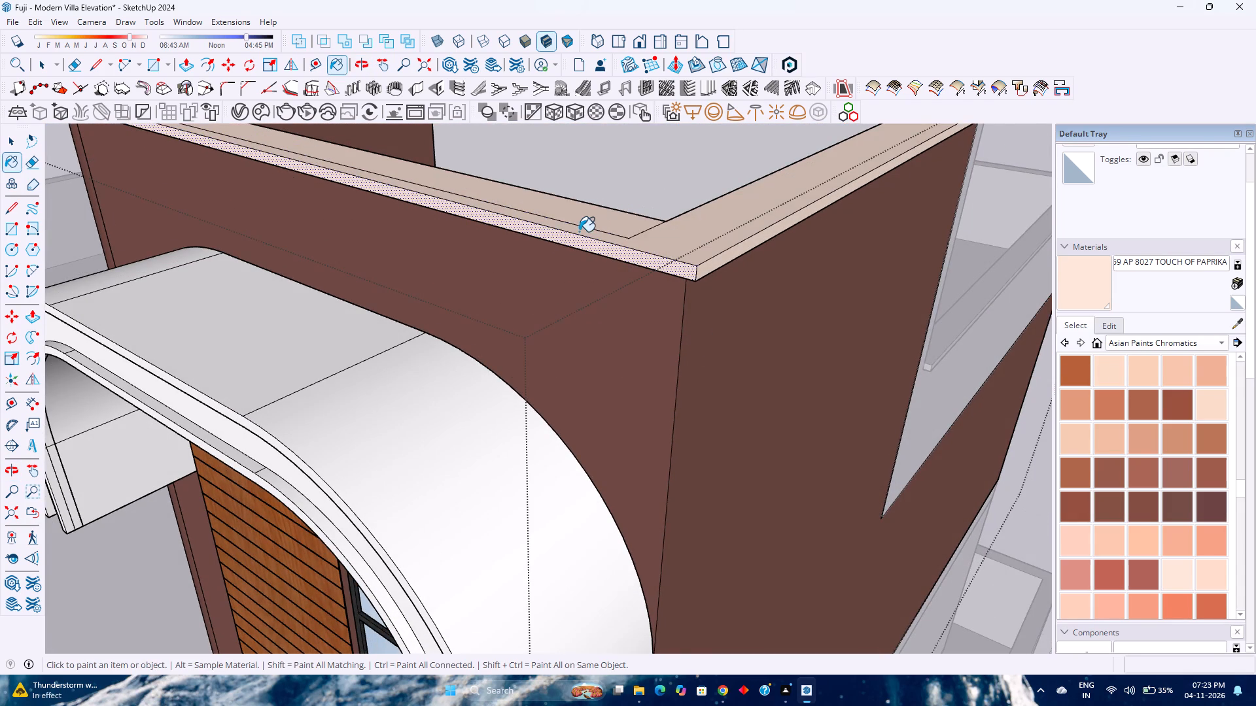
Paint the top band's rounded corner face and the adjoining side face with AP 8027 TOUCH OF PAPRIKA.
middle_click_drag(558, 234, 617, 349, "shift")
middle_click_drag(204, 248, 368, 375, "shift")
middle_click_drag(290, 314, 504, 285)
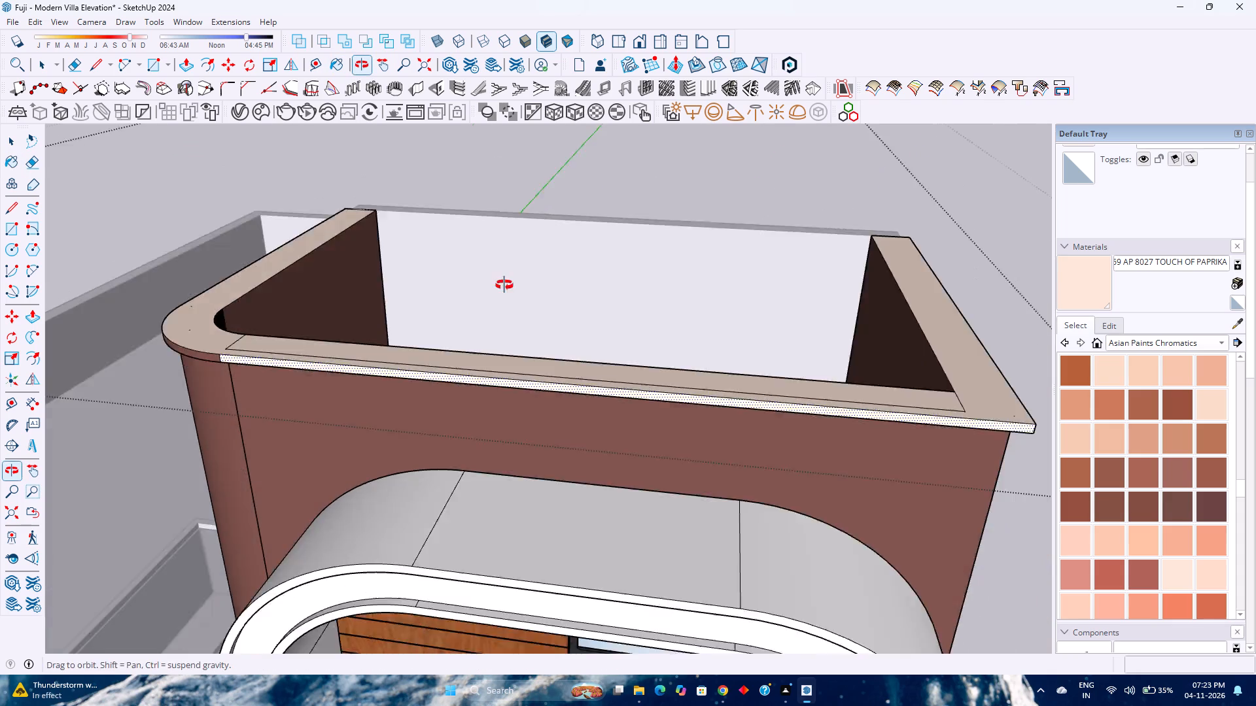
middle_click_drag(504, 285, 525, 280)
middle_click(525, 280)
scroll(116, 378, "up", 4)
left_click(253, 375)
middle_click_drag(209, 379, 472, 311)
middle_click(475, 310)
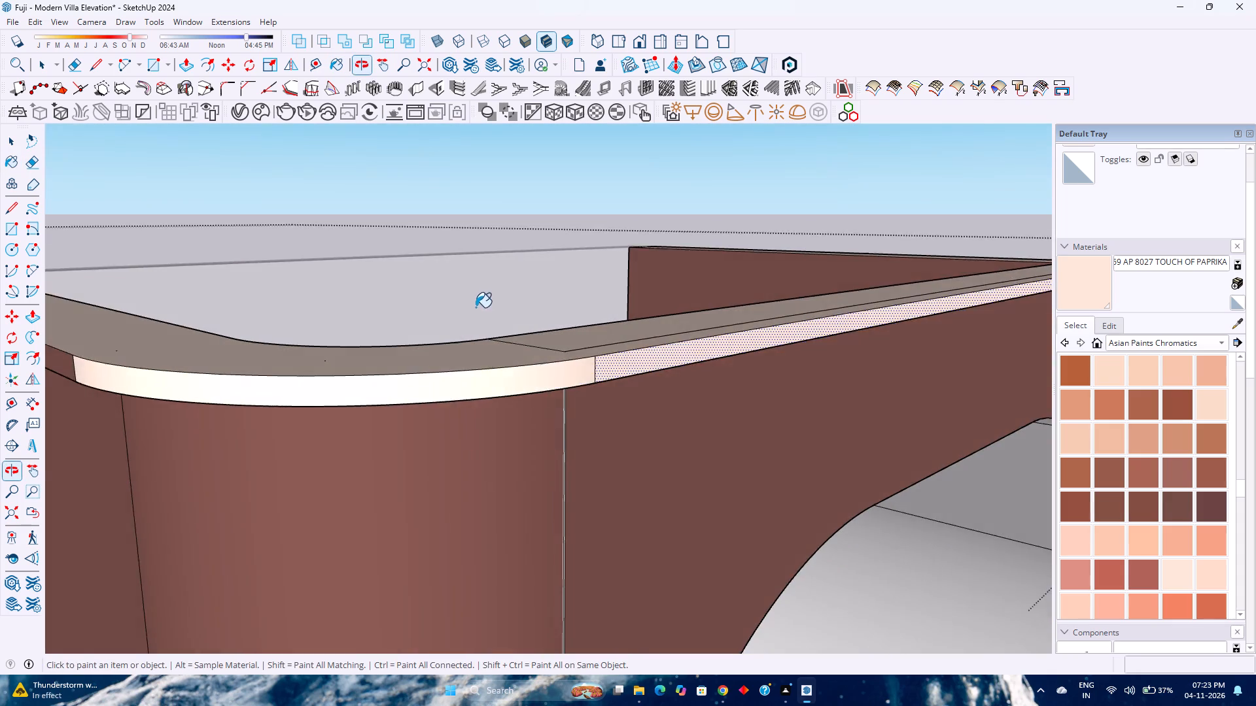
scroll(473, 307, "down", 4)
middle_click_drag(249, 356, 383, 338)
middle_click(384, 338)
scroll(383, 335, "up", 2)
left_click(375, 341)
Erase the leftover inner edges on the top surface of the tower's band and leave the group.
middle_click_drag(361, 346, 361, 346, "shift")
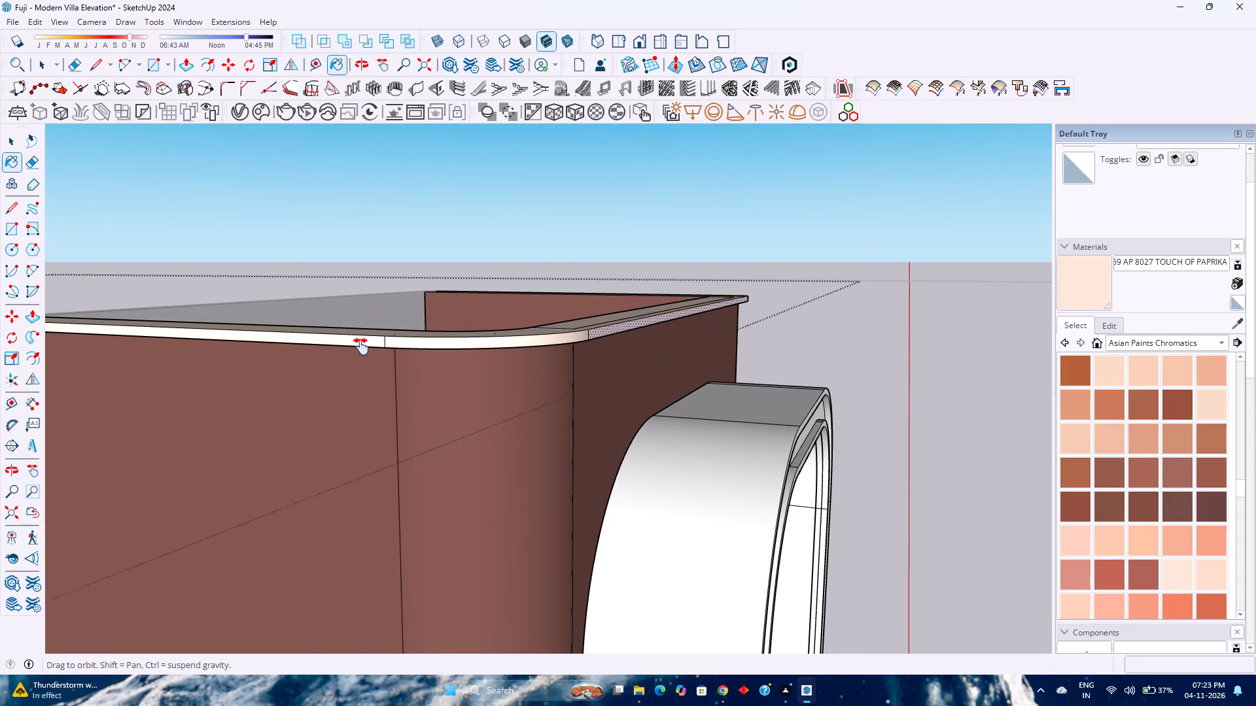
middle_click_drag(361, 346, 714, 311, "shift")
middle_click(718, 311, "shift")
scroll(550, 300, "down", 1)
middle_click_drag(403, 303, 344, 431)
middle_click(344, 431)
scroll(529, 356, "down", 1, "shift")
middle_click_drag(529, 359, 318, 467, "shift")
middle_click(317, 467, "shift")
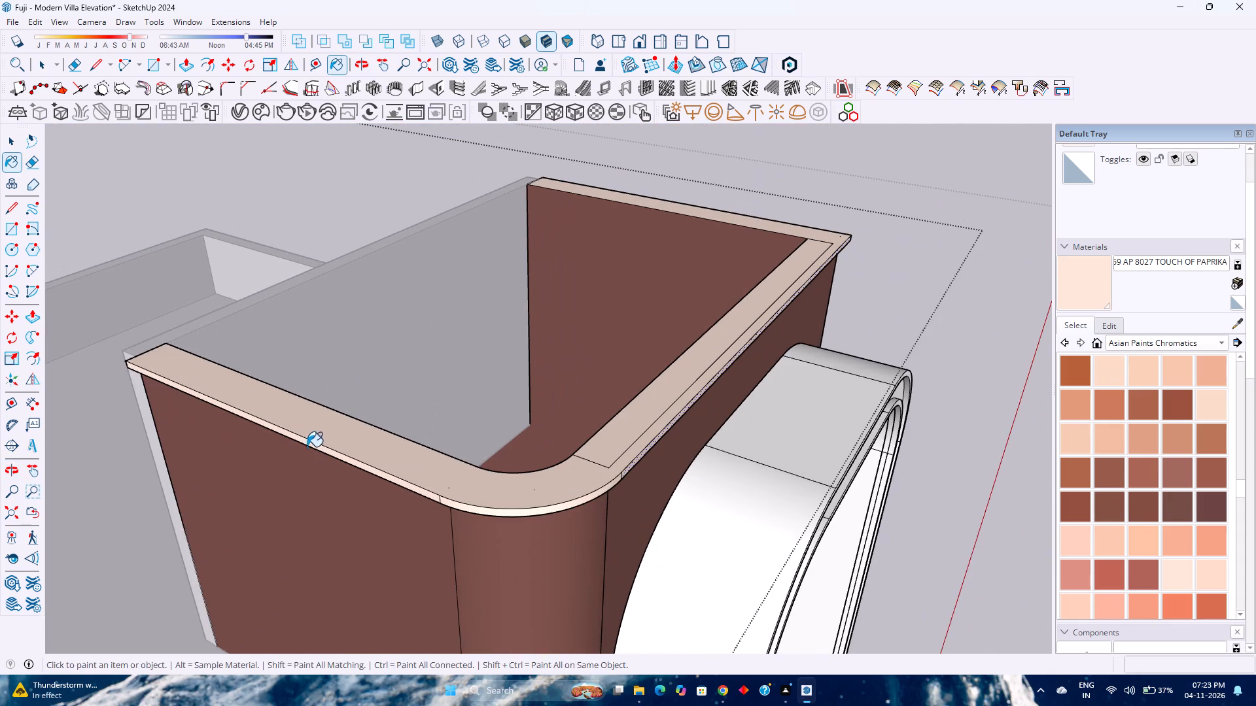
key("e")
left_click(597, 463)
left_click(619, 456)
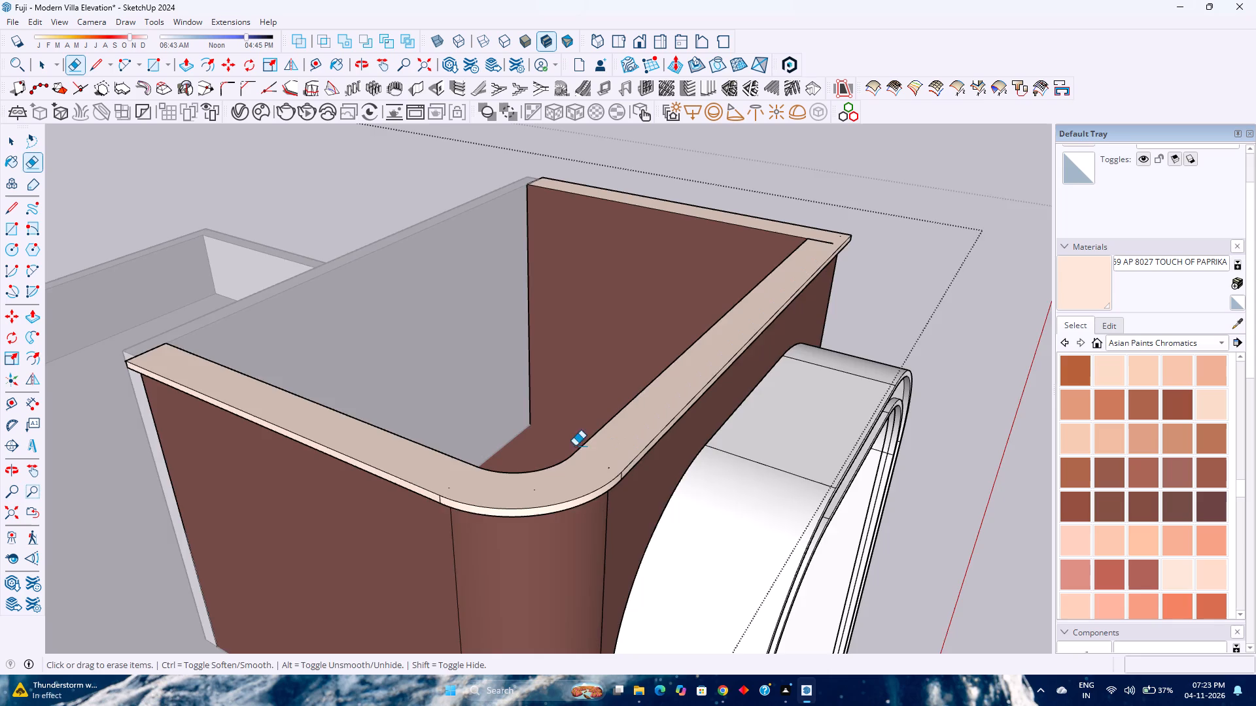
middle_click_drag(537, 436, 792, 462)
middle_click(792, 462)
scroll(661, 418, "down", 2)
middle_click_drag(640, 404, 270, 546, "shift")
middle_click(270, 546, "shift")
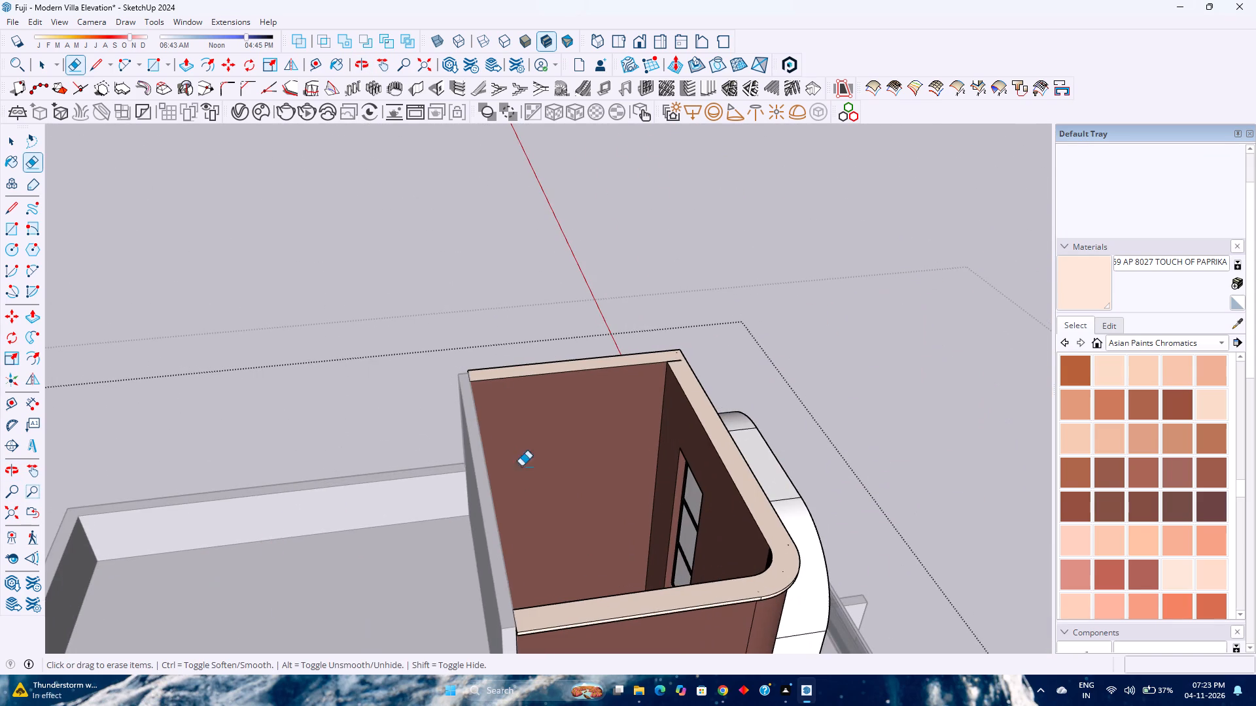
scroll(650, 375, "up", 5)
left_click(693, 357)
key("space")
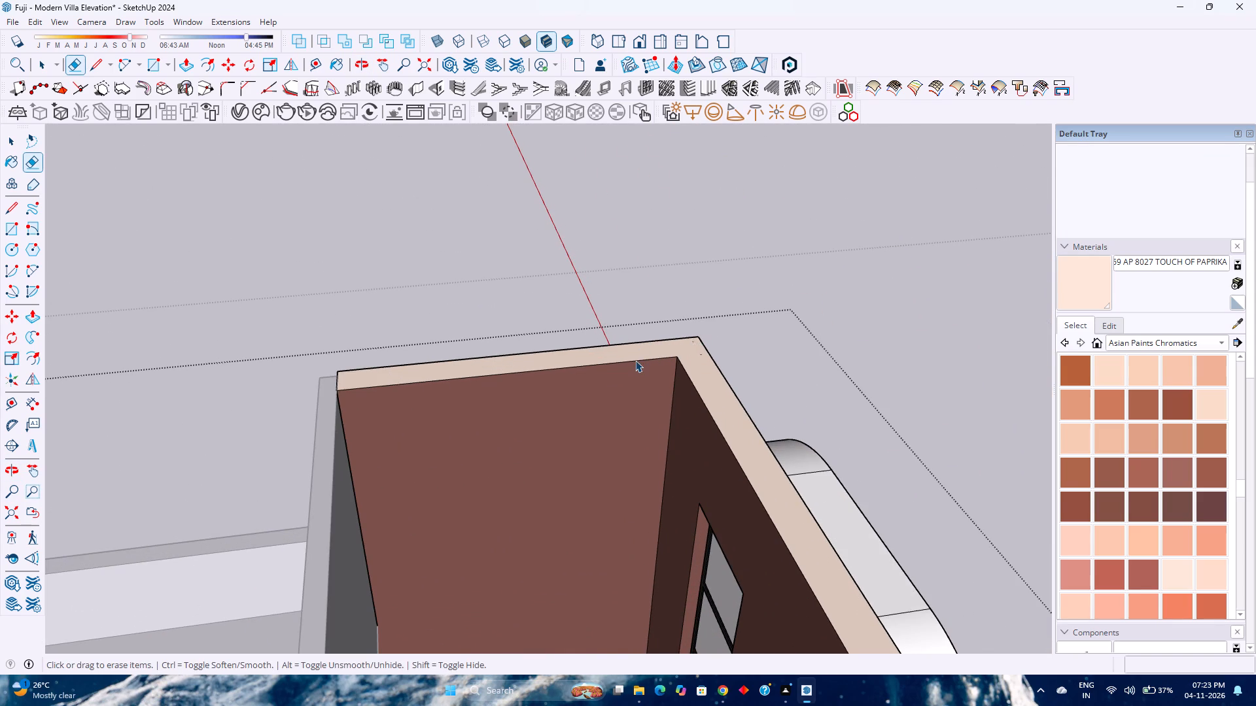
scroll(631, 361, "down", 4)
key("Escape")
middle_click_drag(744, 342, 498, 311)
middle_click_drag(498, 311, 490, 309)
scroll(489, 309, "down", 4)
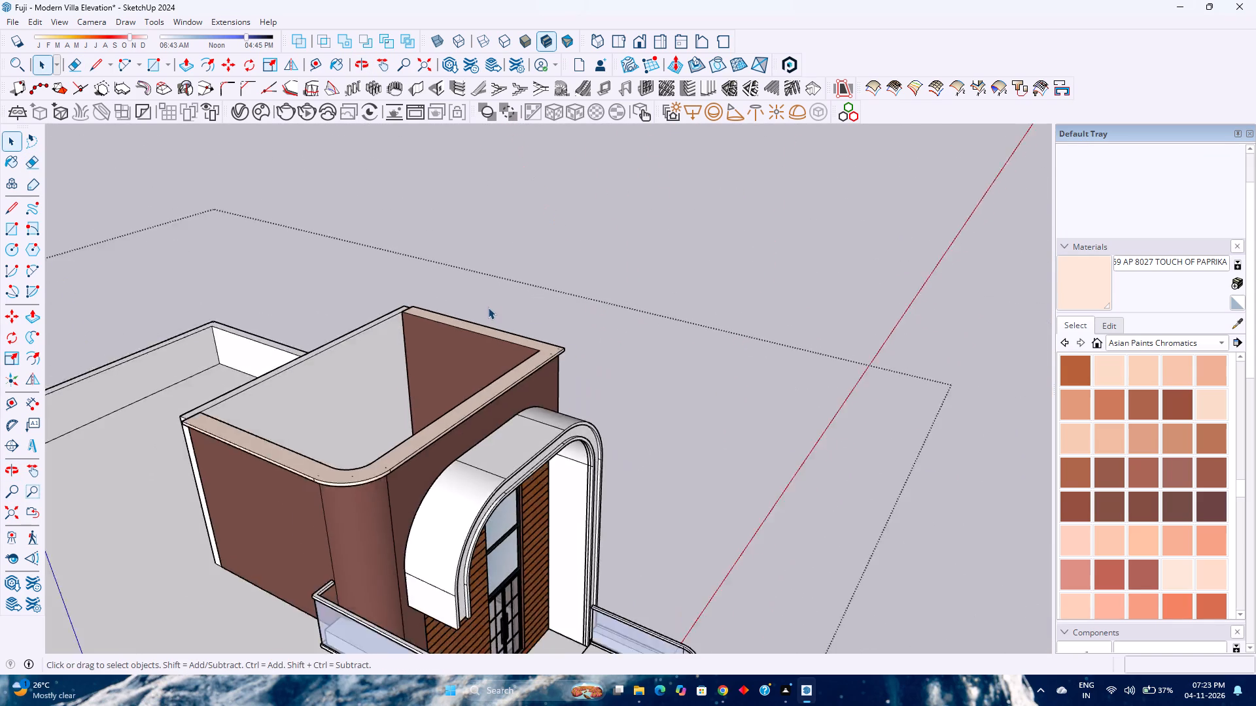
scroll(488, 307, "down", 2)
middle_click_drag(555, 348, 445, 301)
middle_click(443, 299)
key("Escape")
Save the villa model.
scroll(438, 293, "down", 3)
middle_click_drag(499, 358, 424, 265)
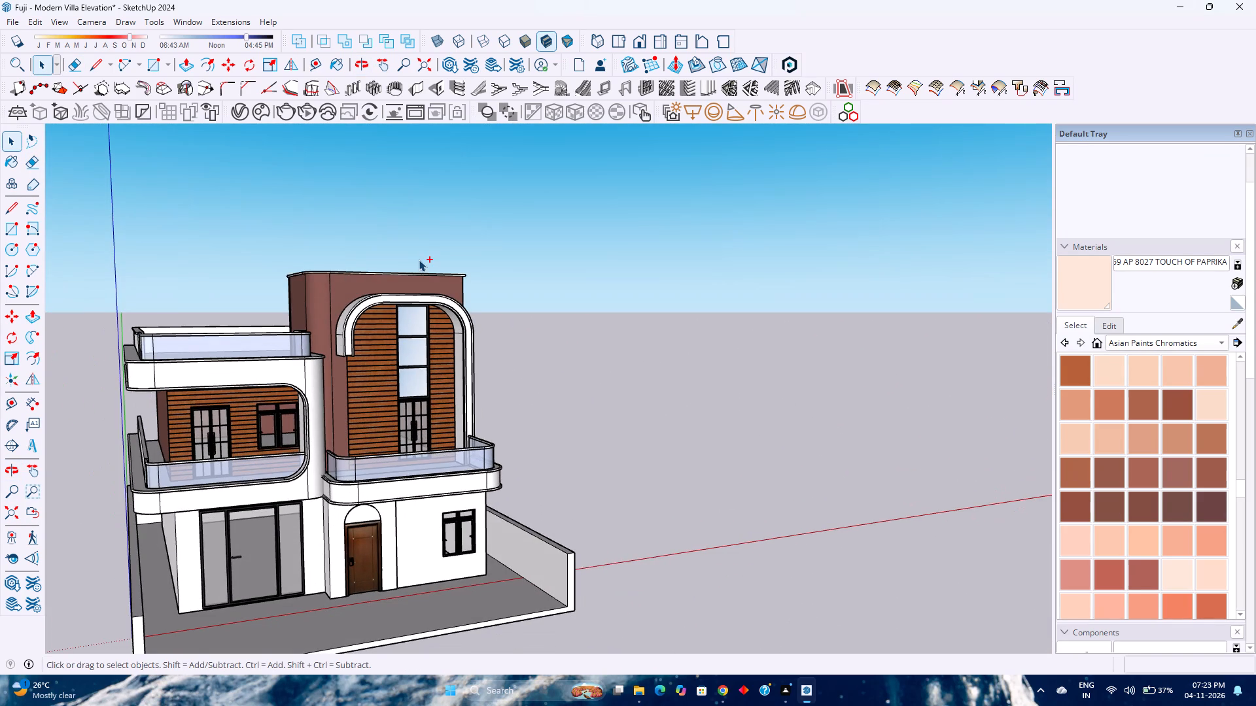
key("ctrl+s")
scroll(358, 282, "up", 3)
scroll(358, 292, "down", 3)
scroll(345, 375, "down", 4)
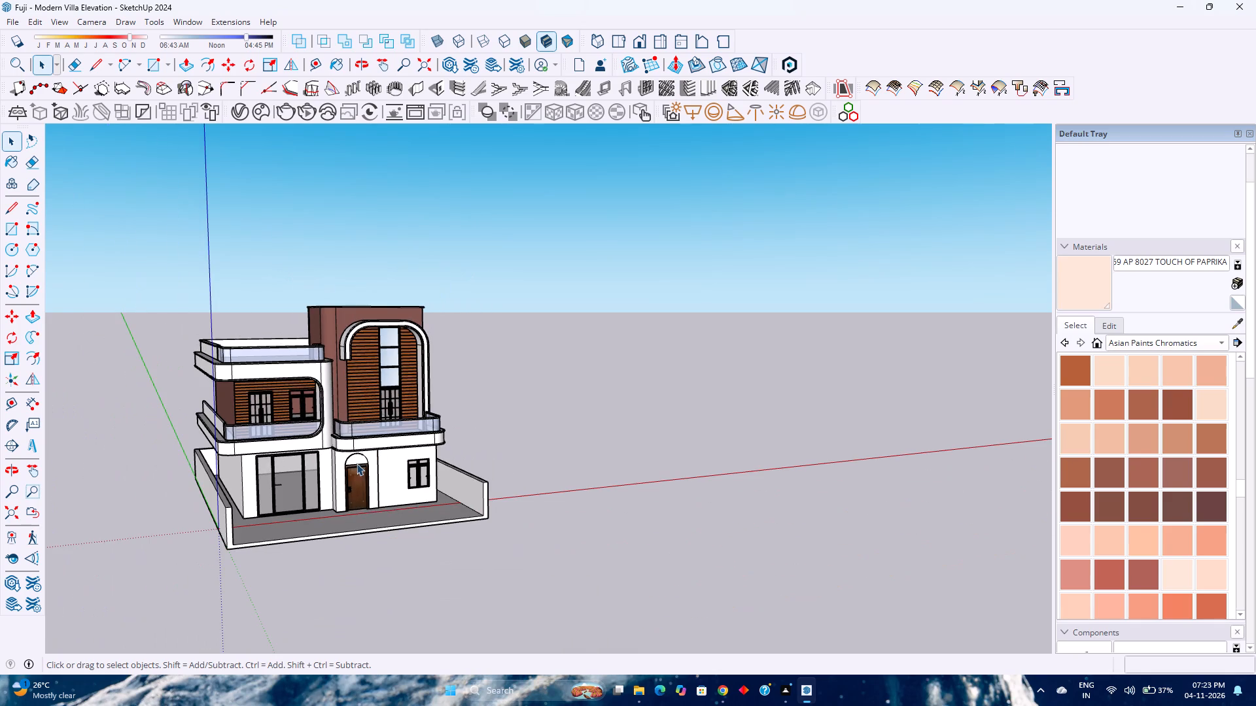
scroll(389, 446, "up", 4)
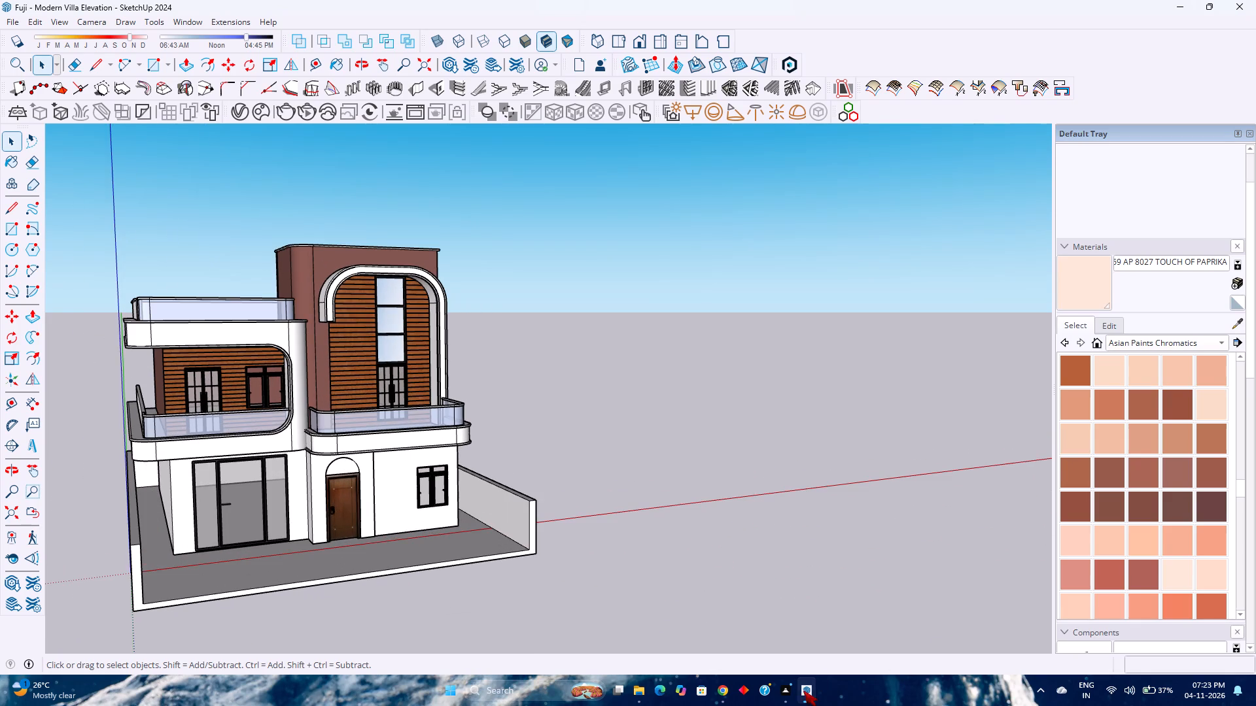
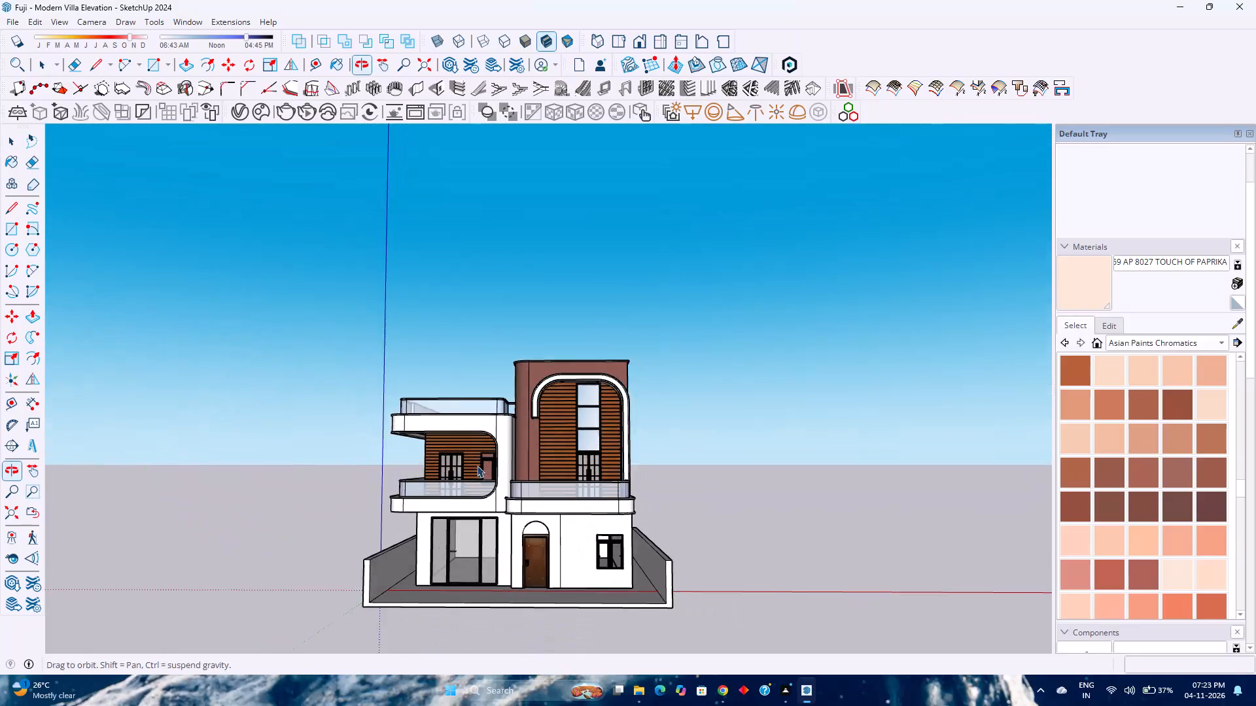
Open the tower group, select all its connected faces, and paint them with 1866 AP K213 Apricot Nut-N.
scroll(492, 455, "up", 3)
middle_click_drag(846, 505, 739, 426, "shift")
middle_click(739, 426, "shift")
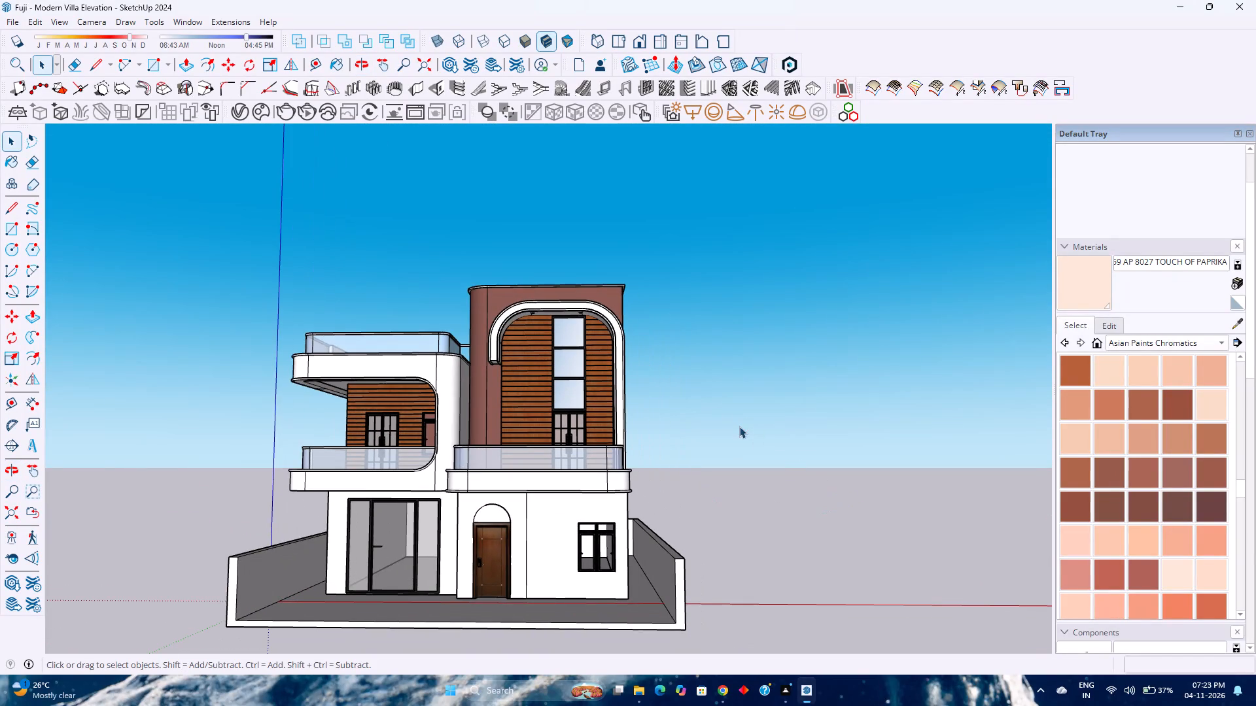
scroll(1149, 542, "down", 8)
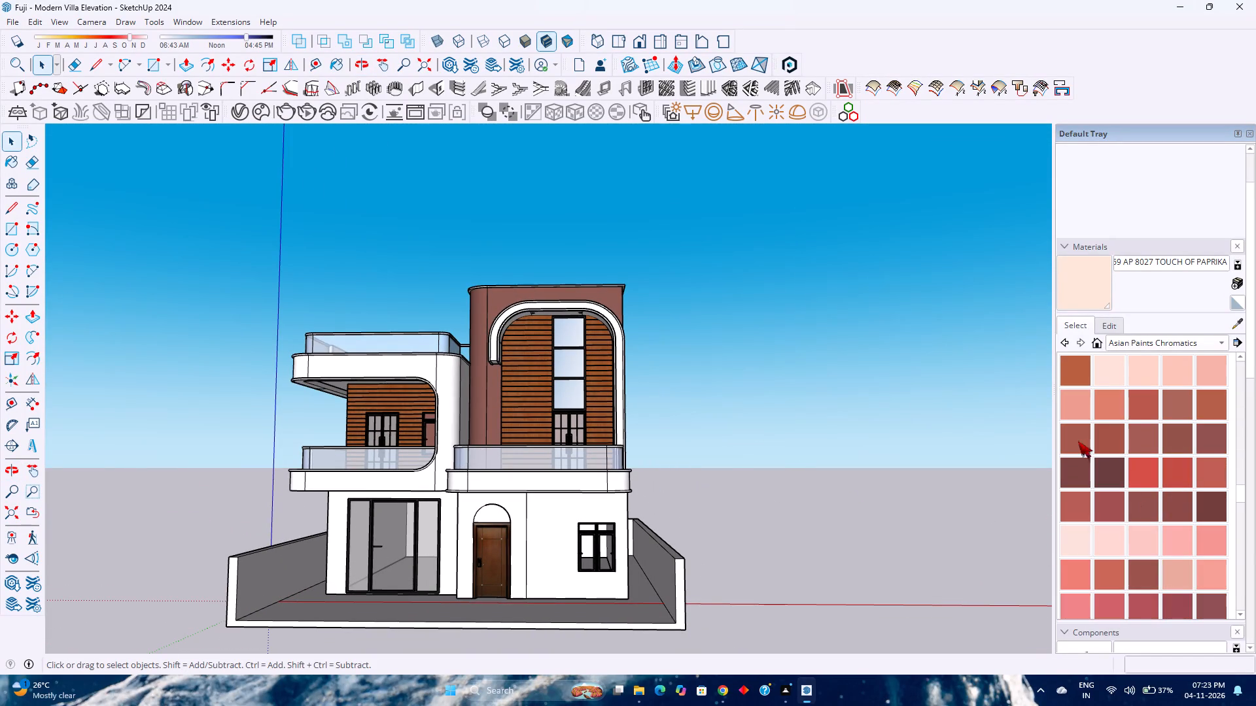
double_click(487, 307)
scroll(486, 307, "up", 2)
double_click(486, 307)
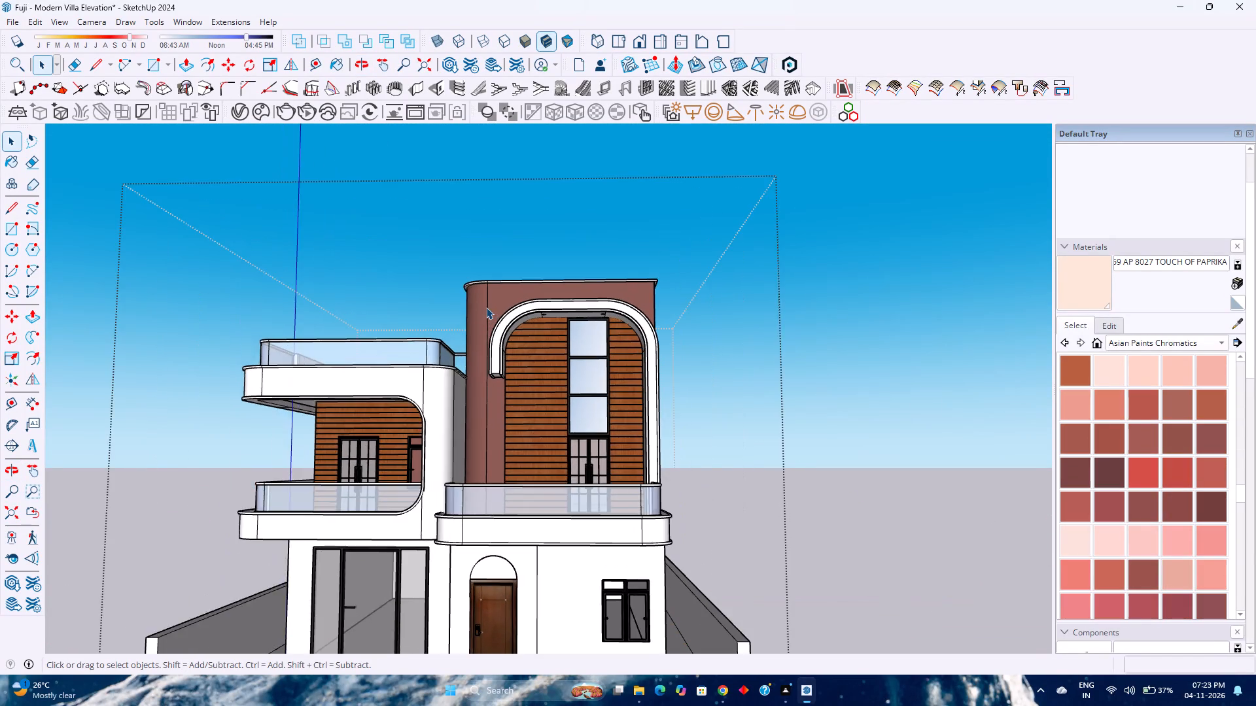
scroll(486, 307, "up", 3)
left_click(486, 307)
scroll(486, 307, "up", 6)
middle_click_drag(499, 307, 504, 345)
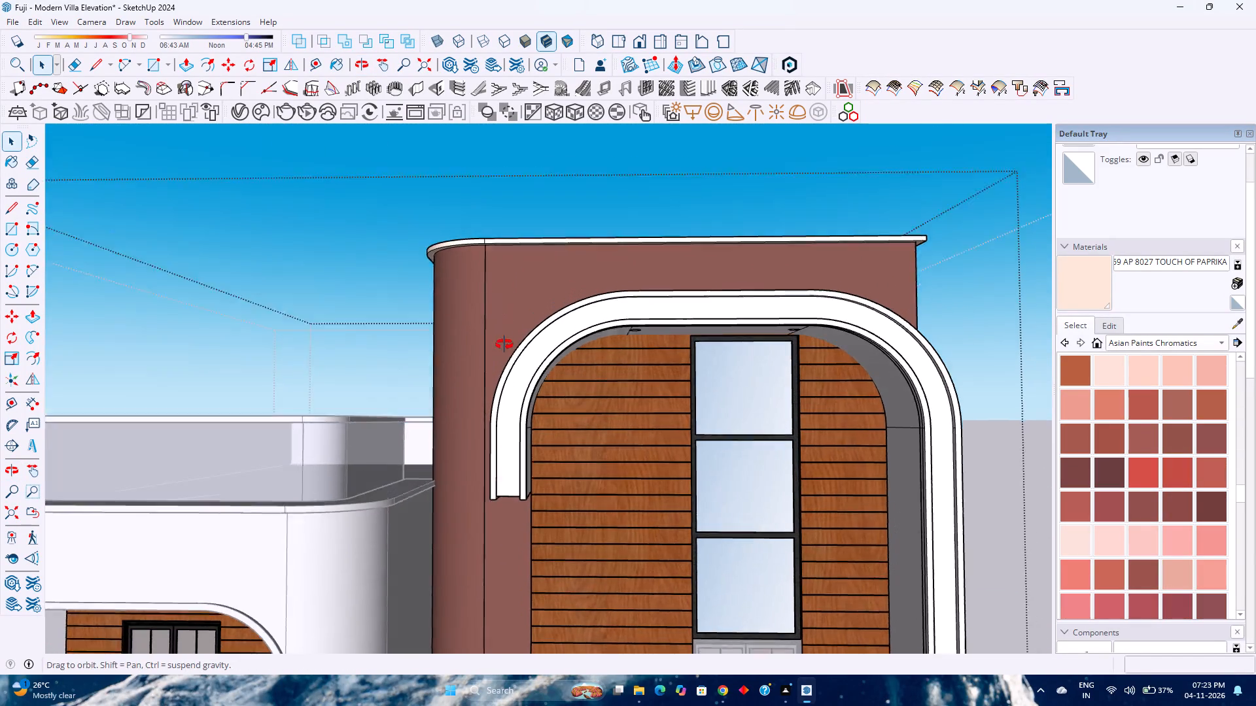
middle_click_drag(504, 345, 506, 351)
middle_click(506, 351)
triple_click(502, 323)
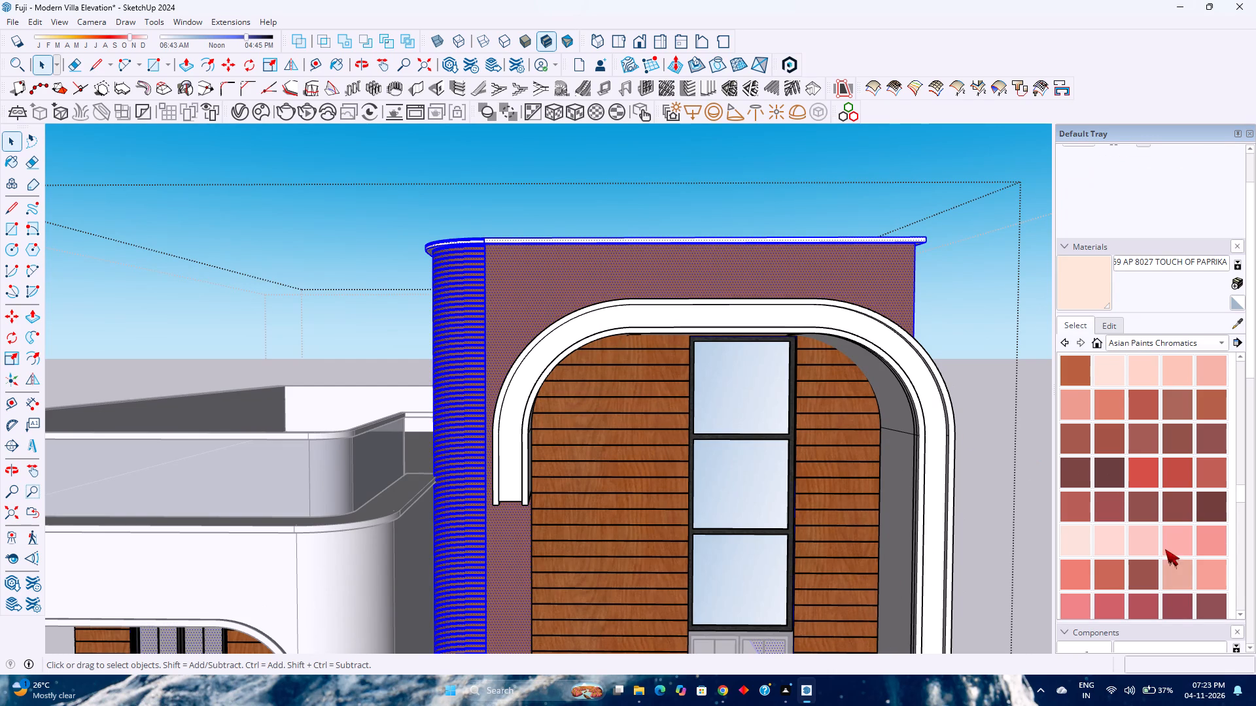
scroll(1175, 518, "down", 6)
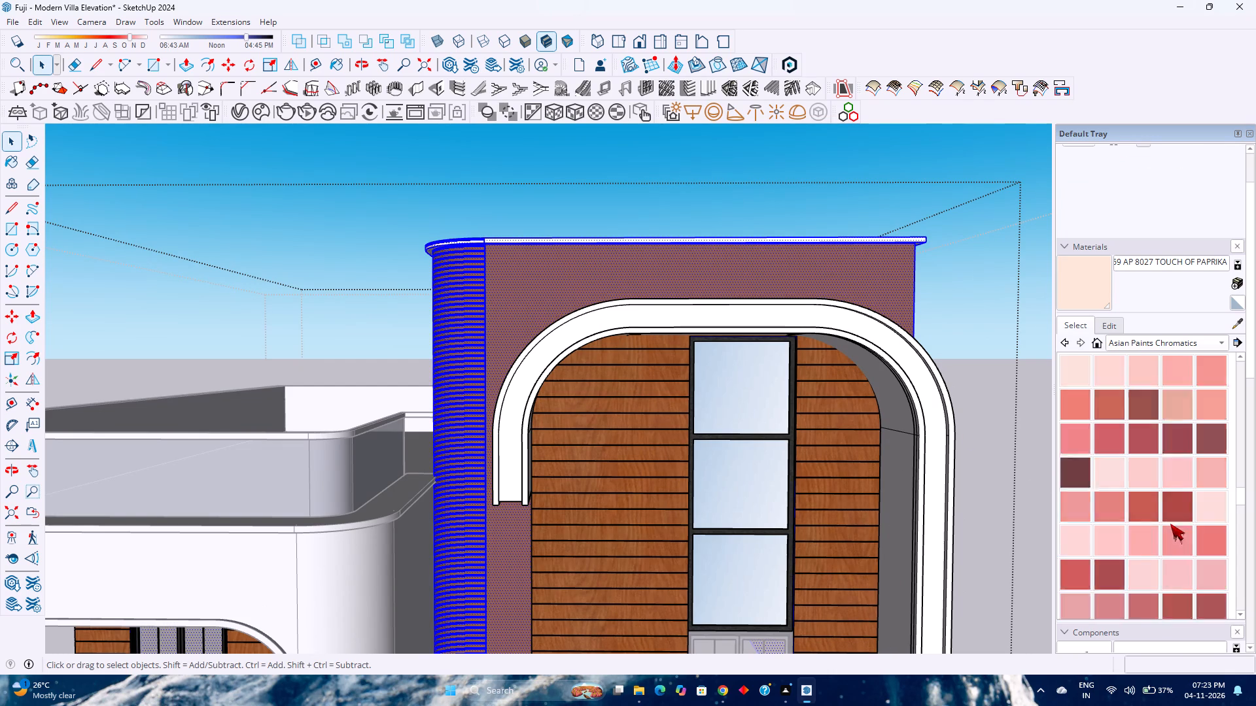
scroll(1170, 524, "down", 5)
left_click_drag(1244, 497, 1246, 546)
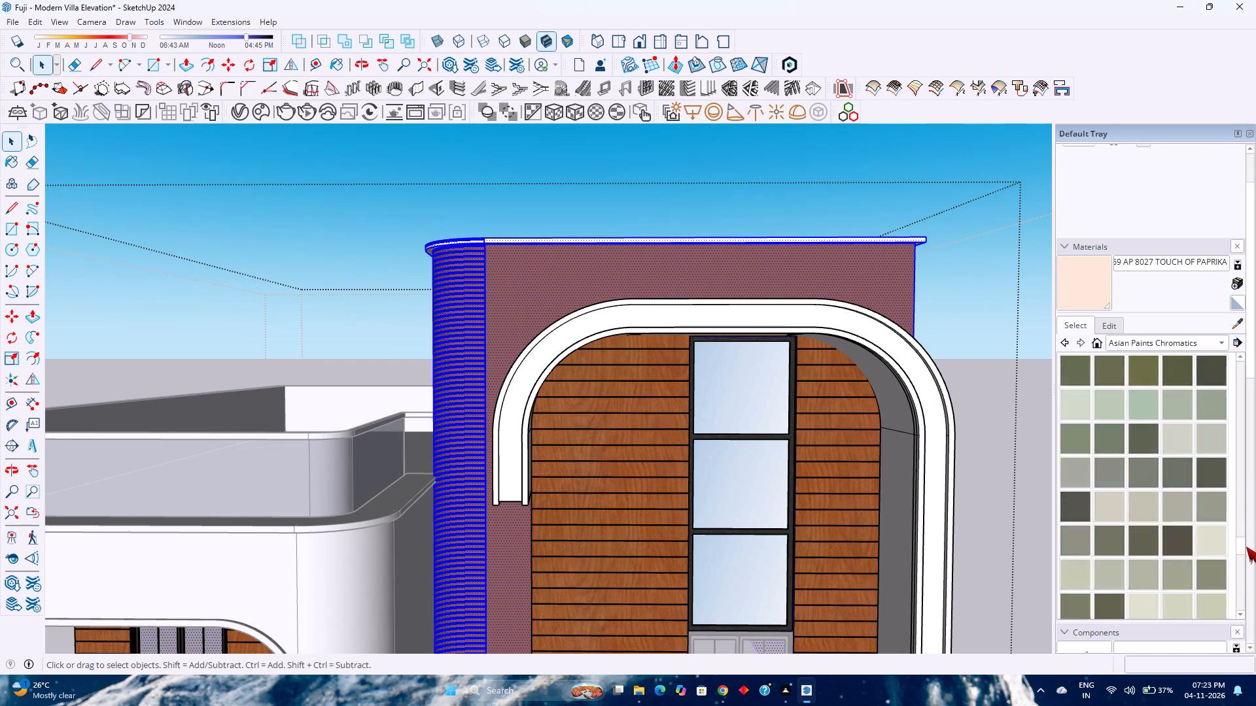
left_click_drag(1246, 546, 1247, 573)
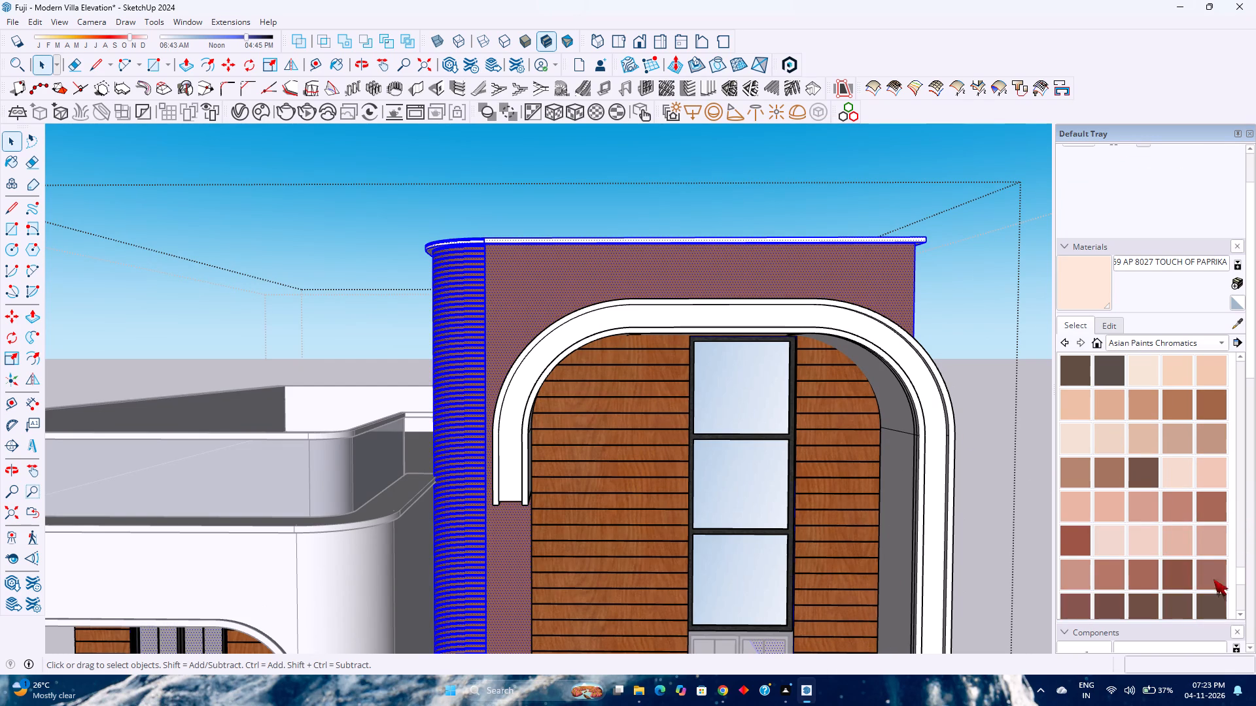
scroll(1146, 562, "down", 4)
left_click(1079, 469)
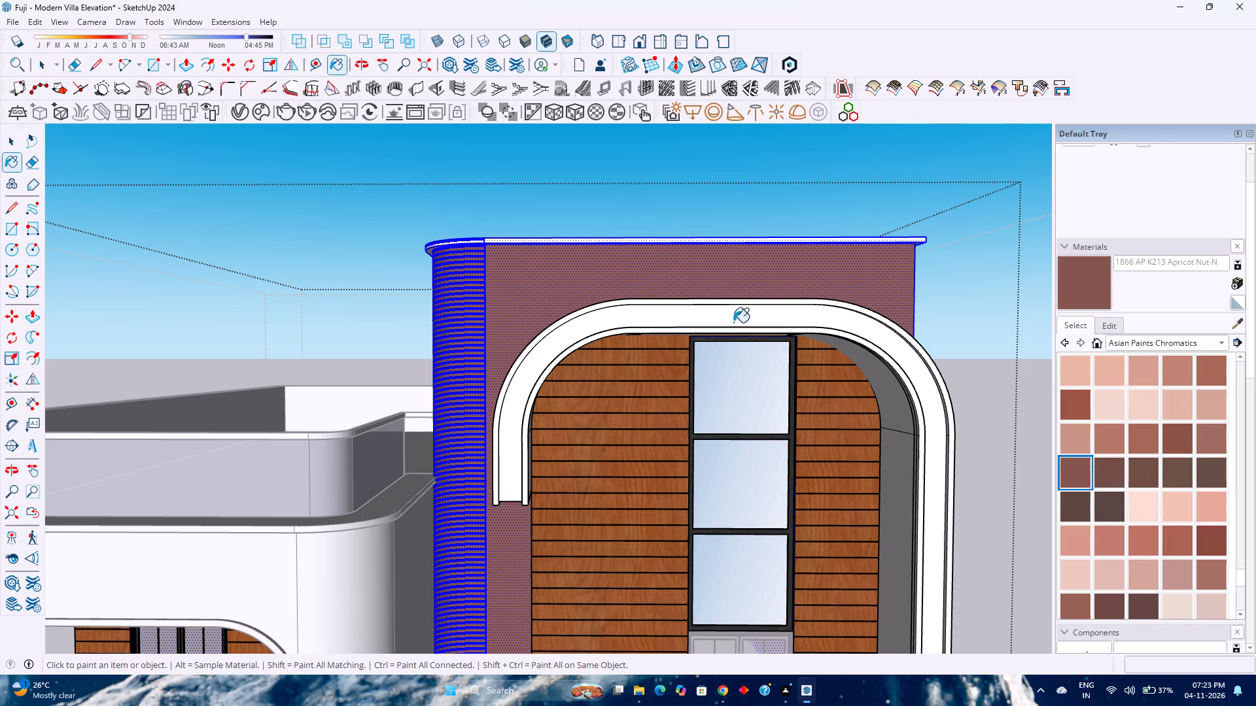
left_click(688, 292)
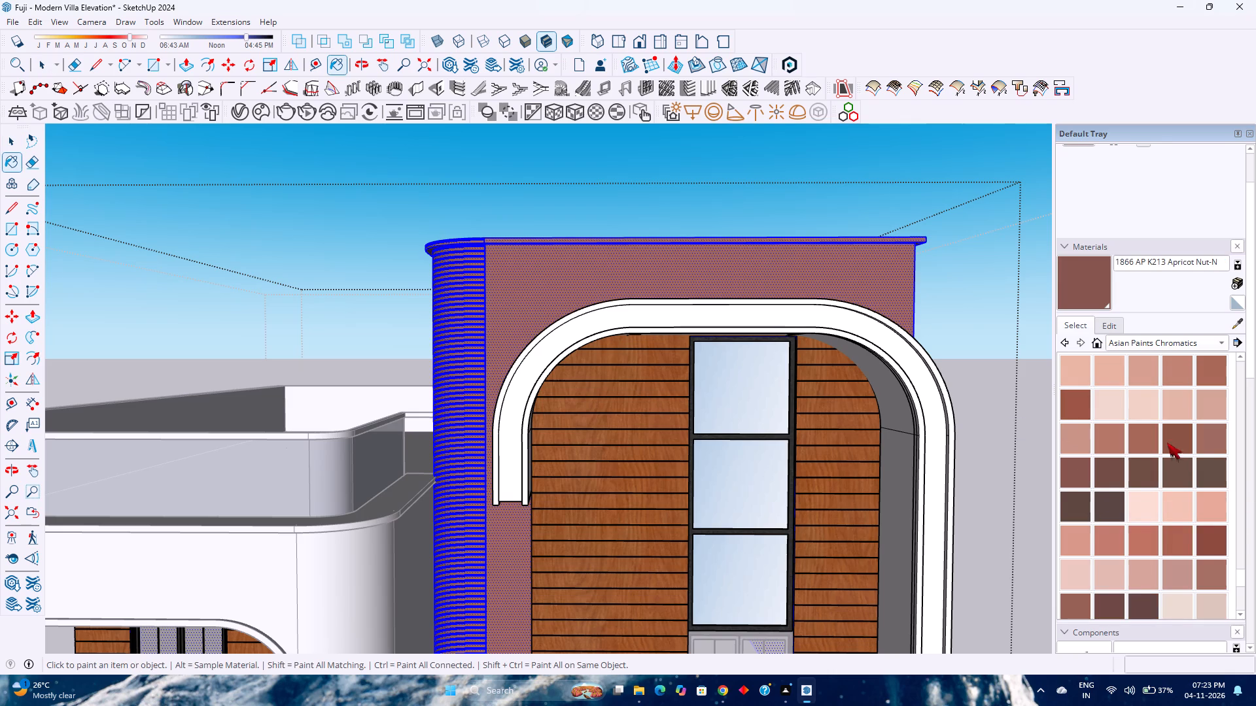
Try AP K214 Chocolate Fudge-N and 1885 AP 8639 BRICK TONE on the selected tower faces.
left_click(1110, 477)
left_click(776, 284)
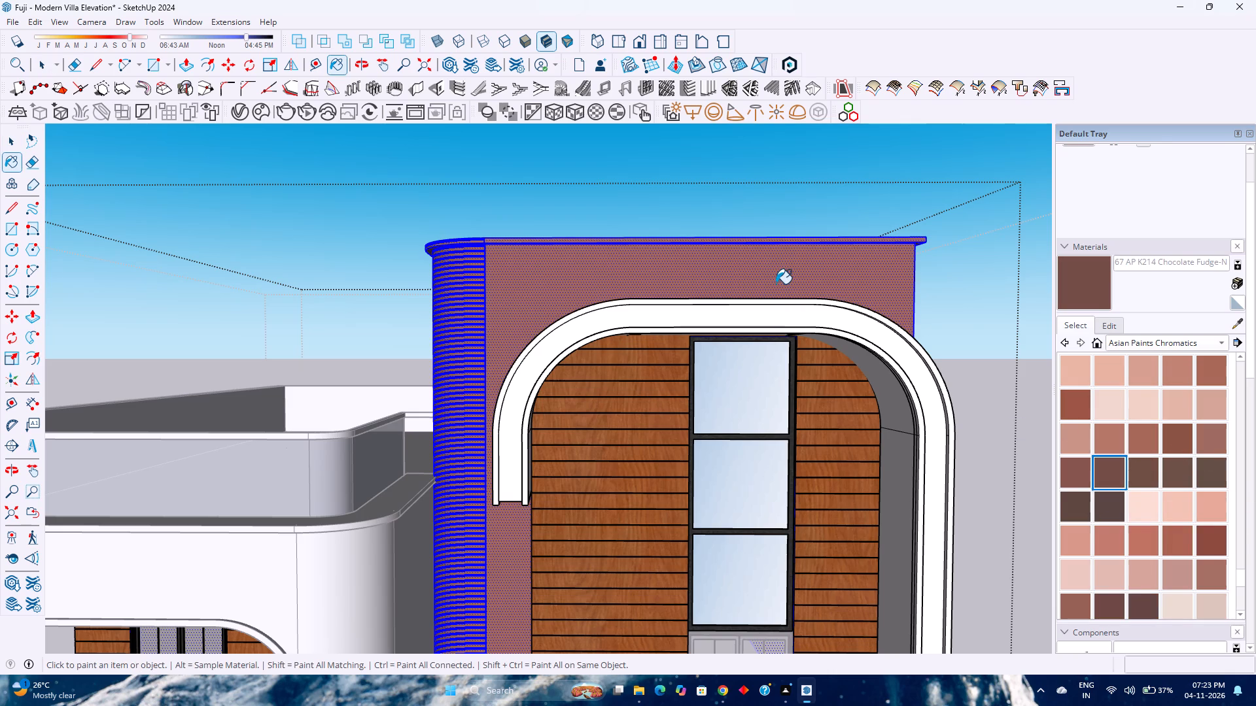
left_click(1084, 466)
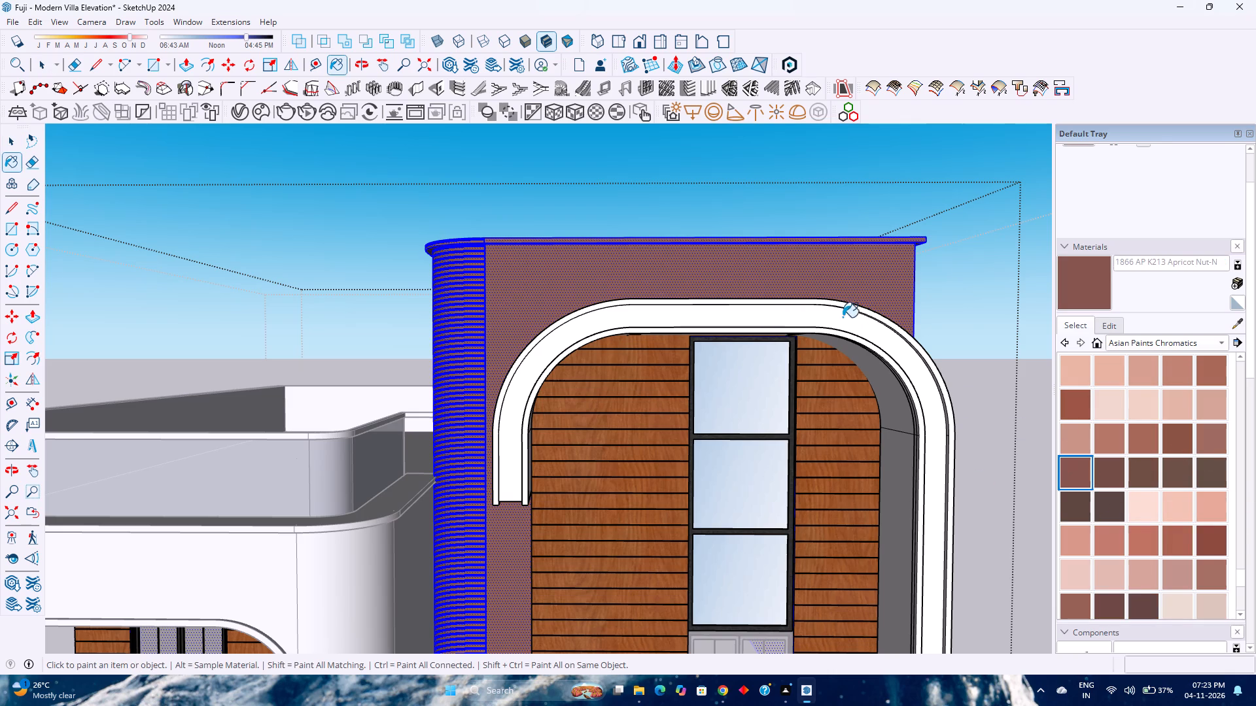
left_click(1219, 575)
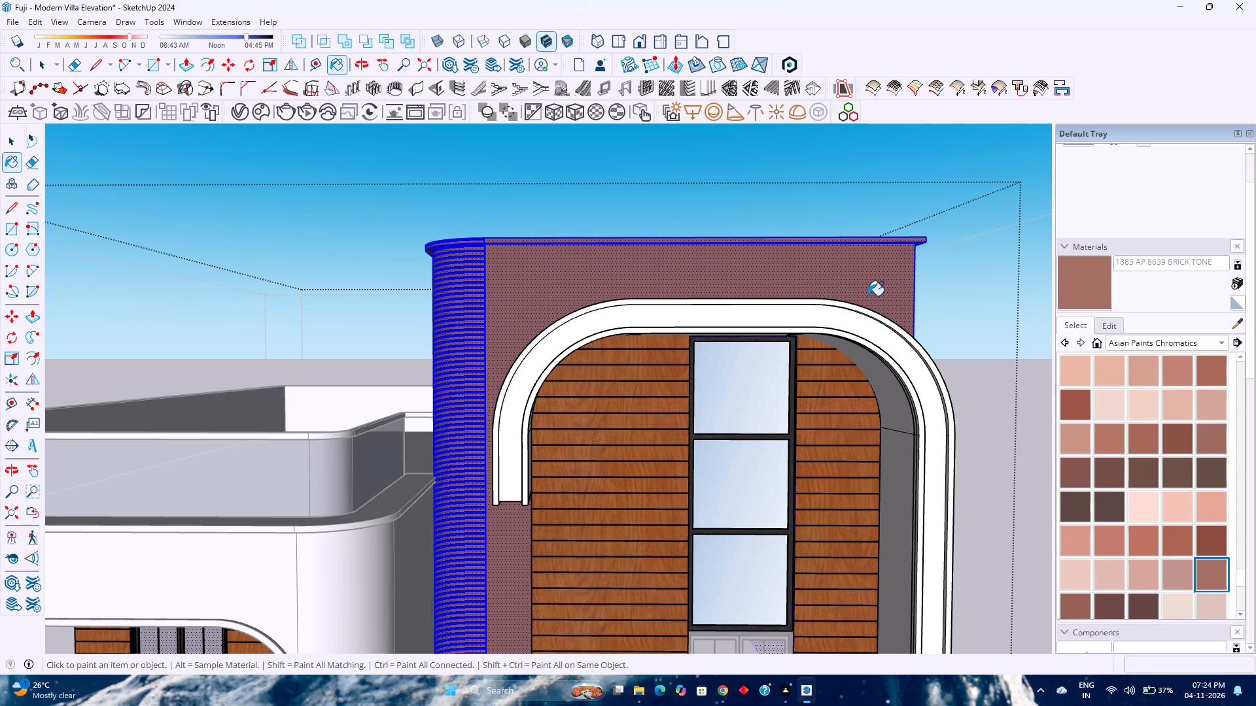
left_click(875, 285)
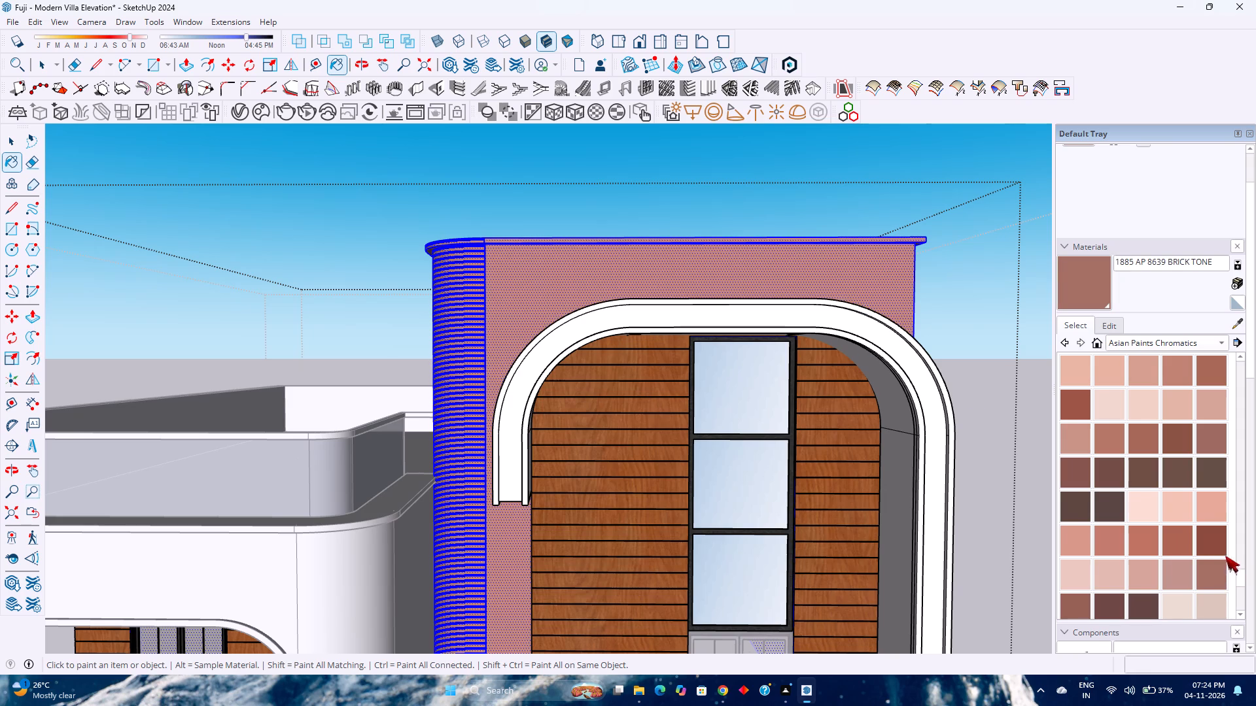
Paint the selected tower faces with AP K226 Macadamia Cream-N.
scroll(1141, 534, "down", 12)
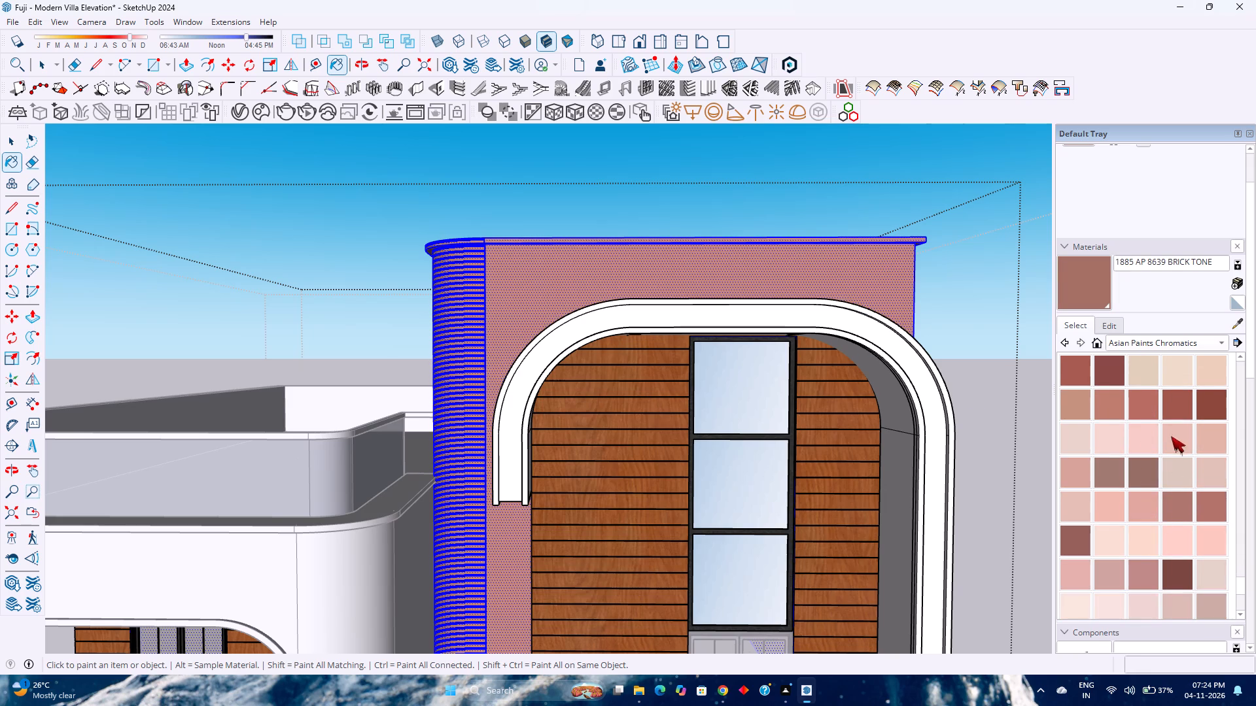
left_click(1179, 412)
left_click(1078, 391)
scroll(1119, 482, "down", 5)
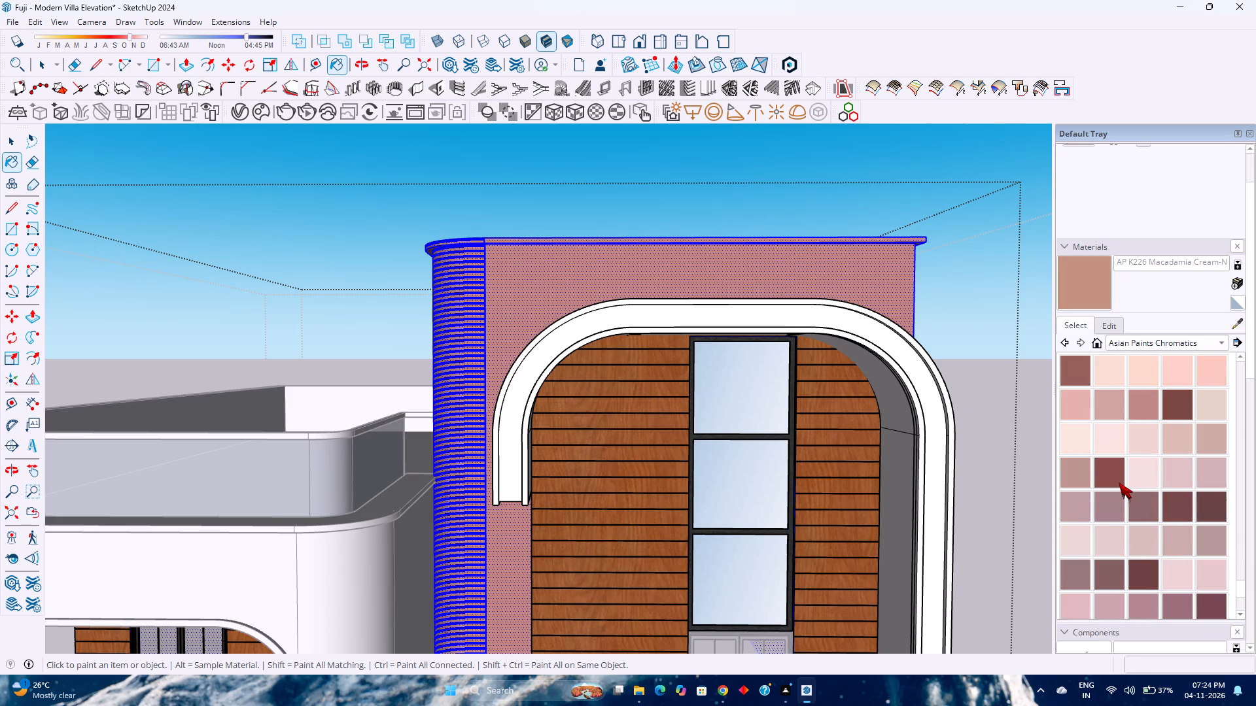
left_click(850, 271)
scroll(1036, 329, "up", 1)
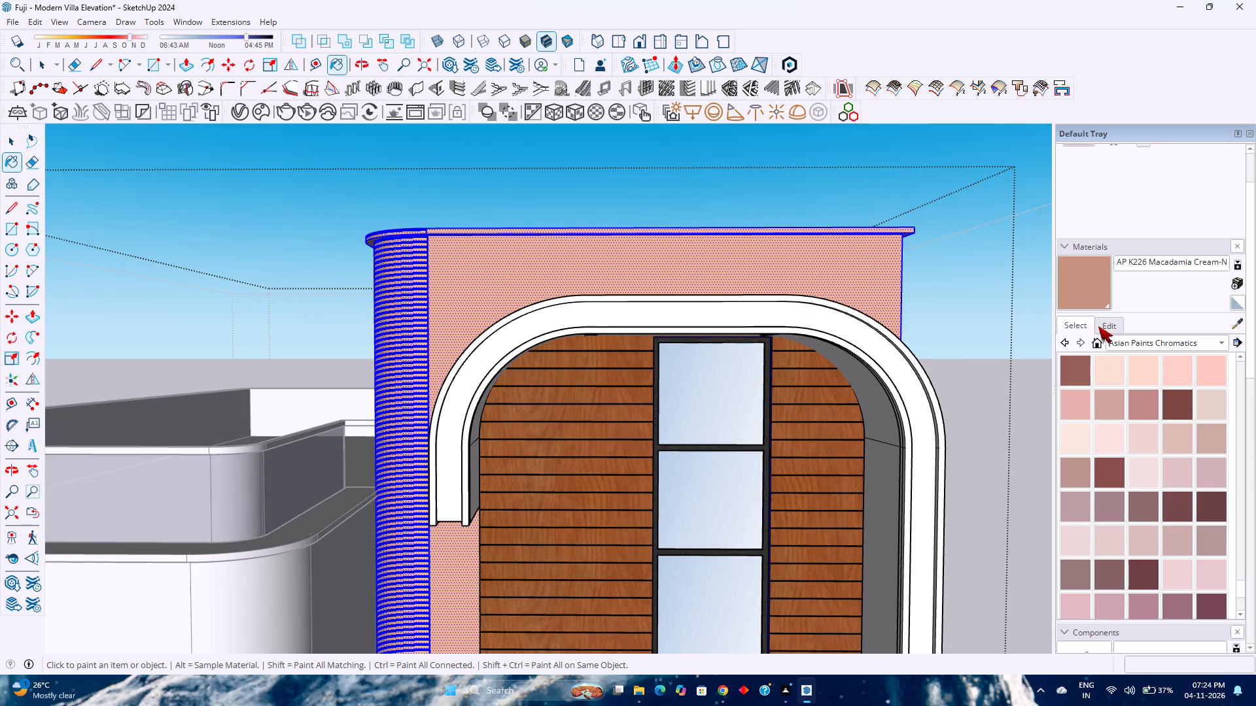
Darken the Macadamia Cream-N material to saturation 26 and lightness 34, reapply it to the tower faces, and leave the group.
left_click(1098, 326)
left_click_drag(1139, 447, 1117, 450)
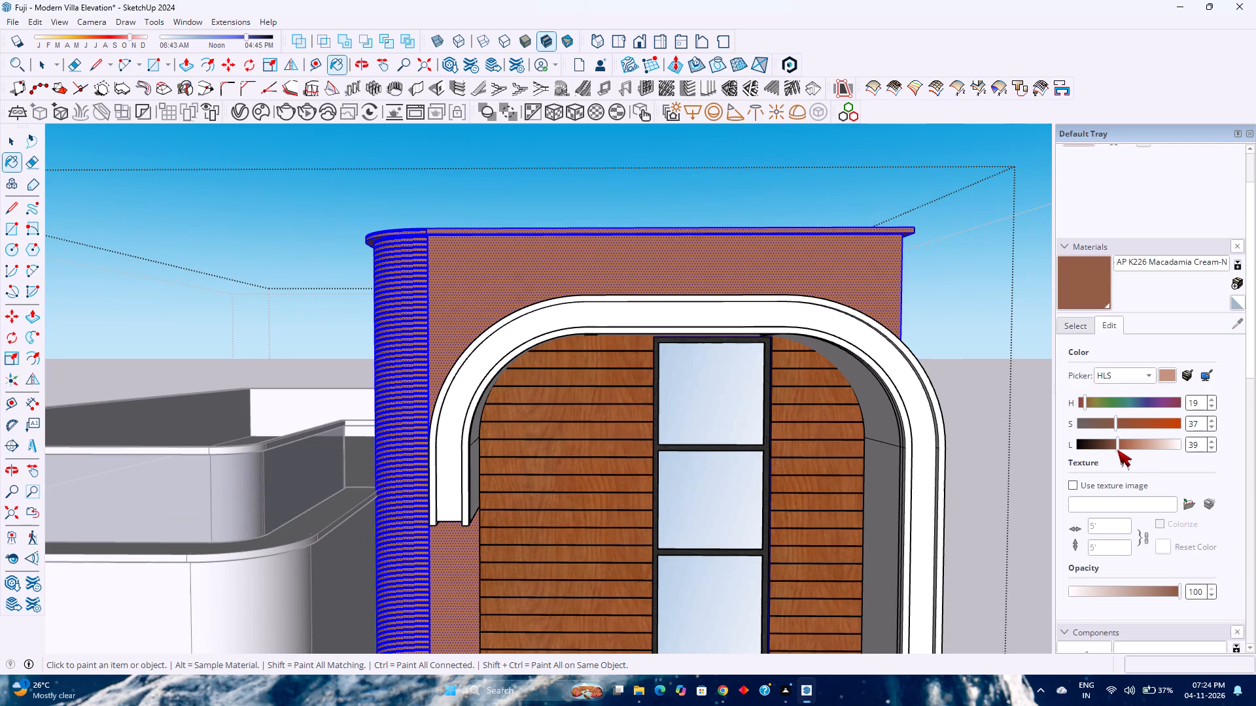
left_click_drag(1117, 450, 1114, 452)
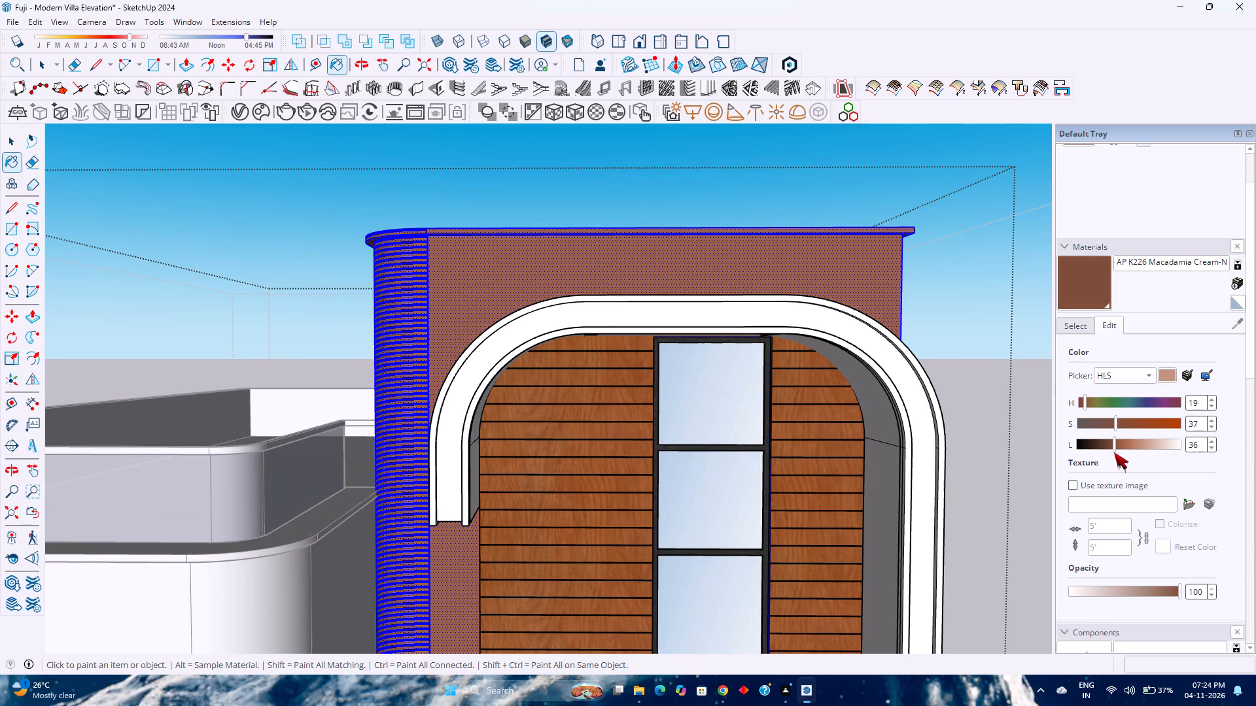
left_click_drag(1114, 452, 1112, 452)
left_click_drag(1115, 426, 1104, 428)
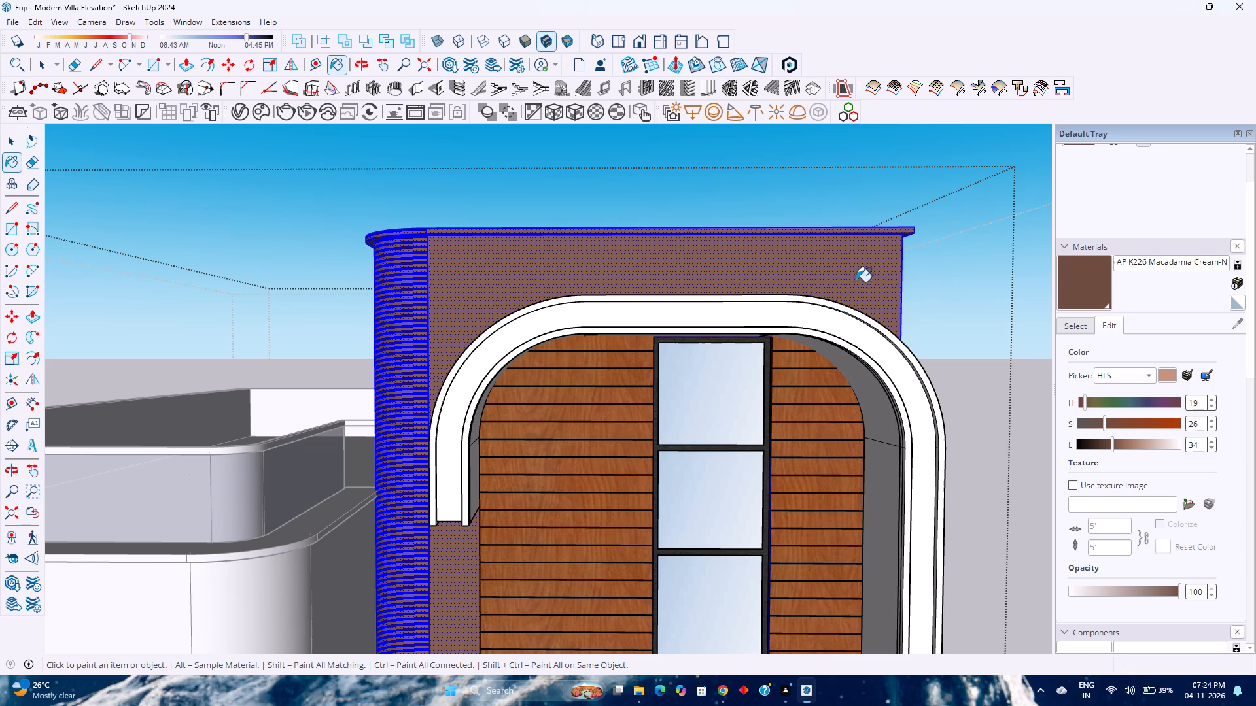
left_click(852, 280)
key("space")
scroll(586, 290, "down", 4)
key("Escape")
scroll(553, 289, "up", 3)
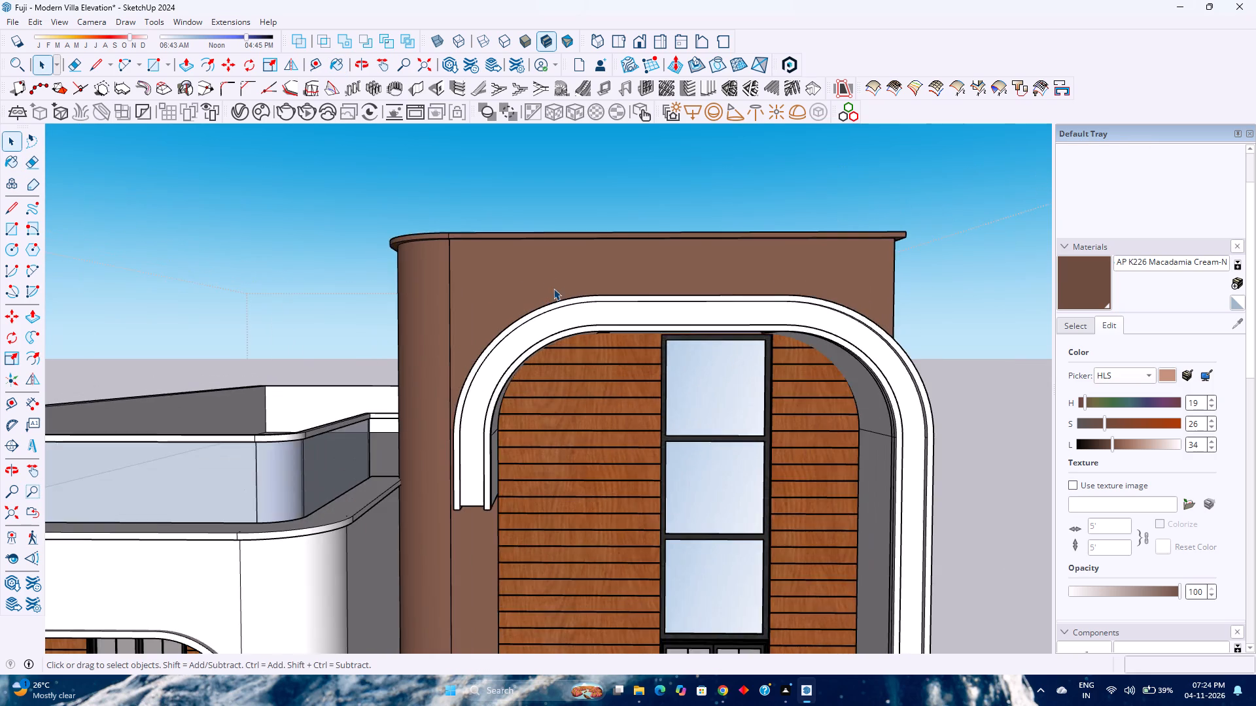
Reopen the tower group and paint the top band's front and rounded corner faces with 1946 AP K256 Paradise Light-N.
middle_click_drag(553, 288, 610, 291)
scroll(610, 291, "down", 8)
middle_click(582, 292)
middle_click_drag(582, 292, 626, 271)
middle_click(626, 271)
scroll(503, 370, "up", 2)
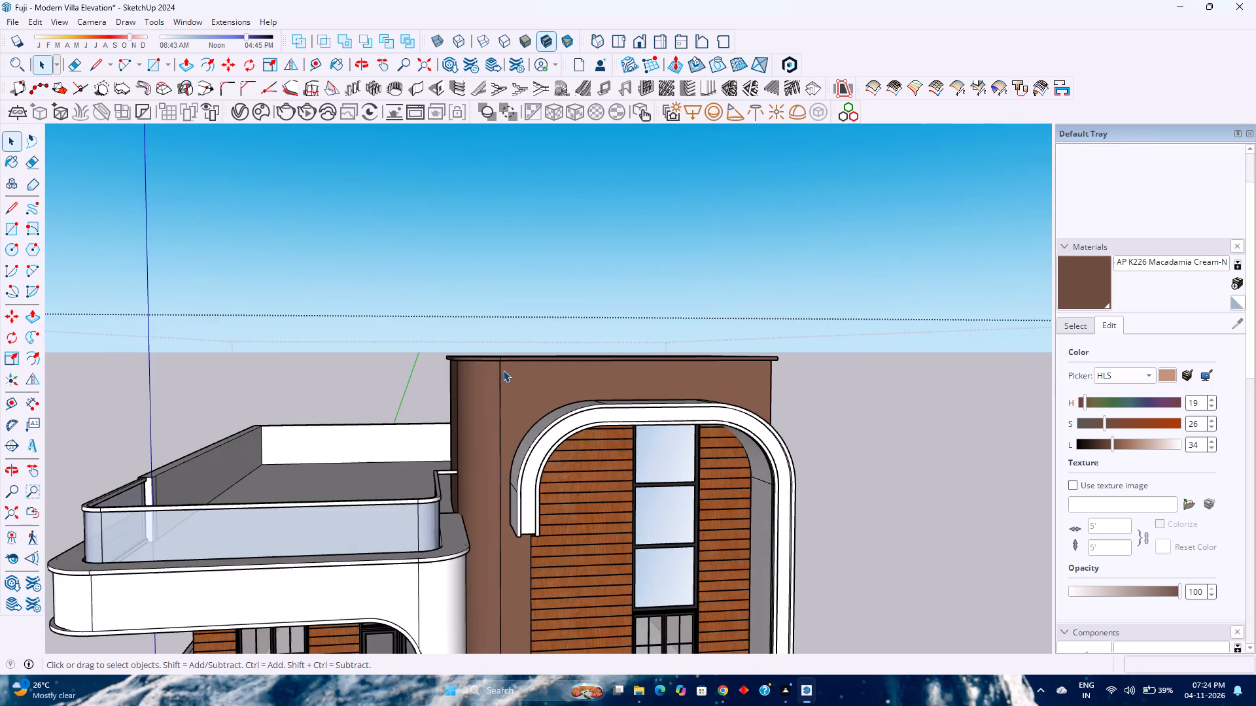
scroll(503, 370, "up", 2)
scroll(503, 375, "down", 3)
scroll(519, 355, "up", 7)
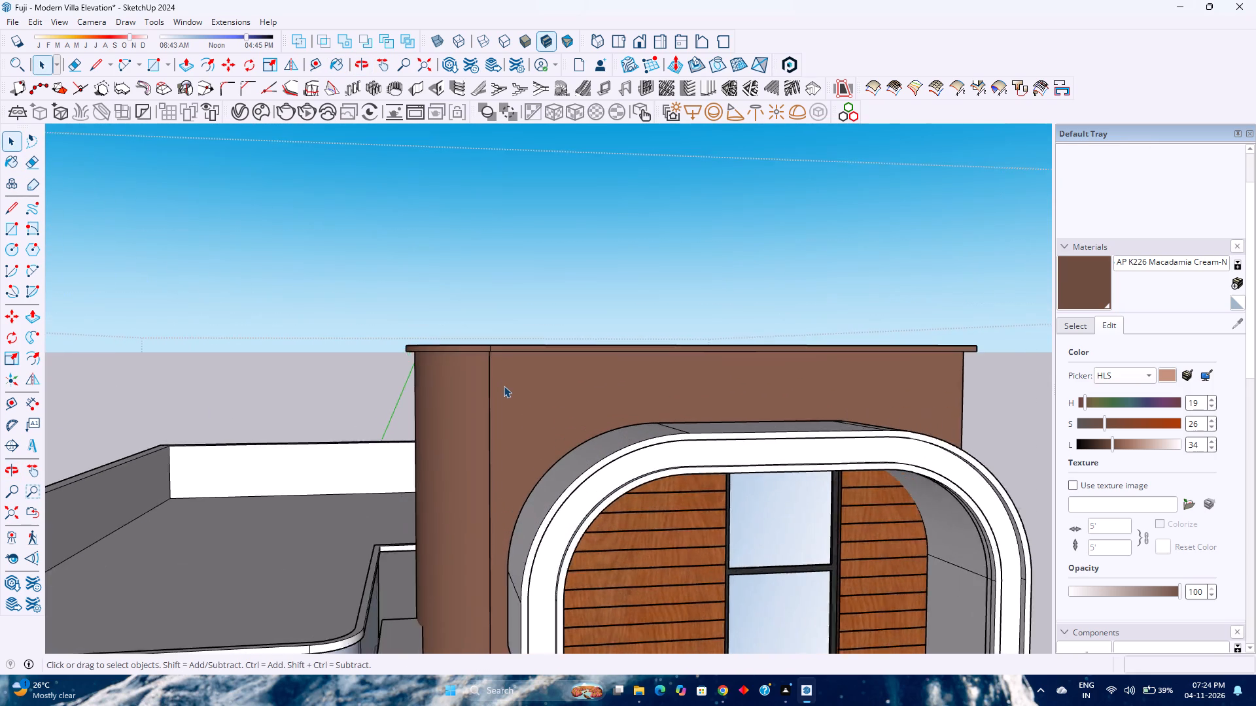
scroll(504, 386, "up", 5)
scroll(473, 333, "up", 2)
double_click(467, 324)
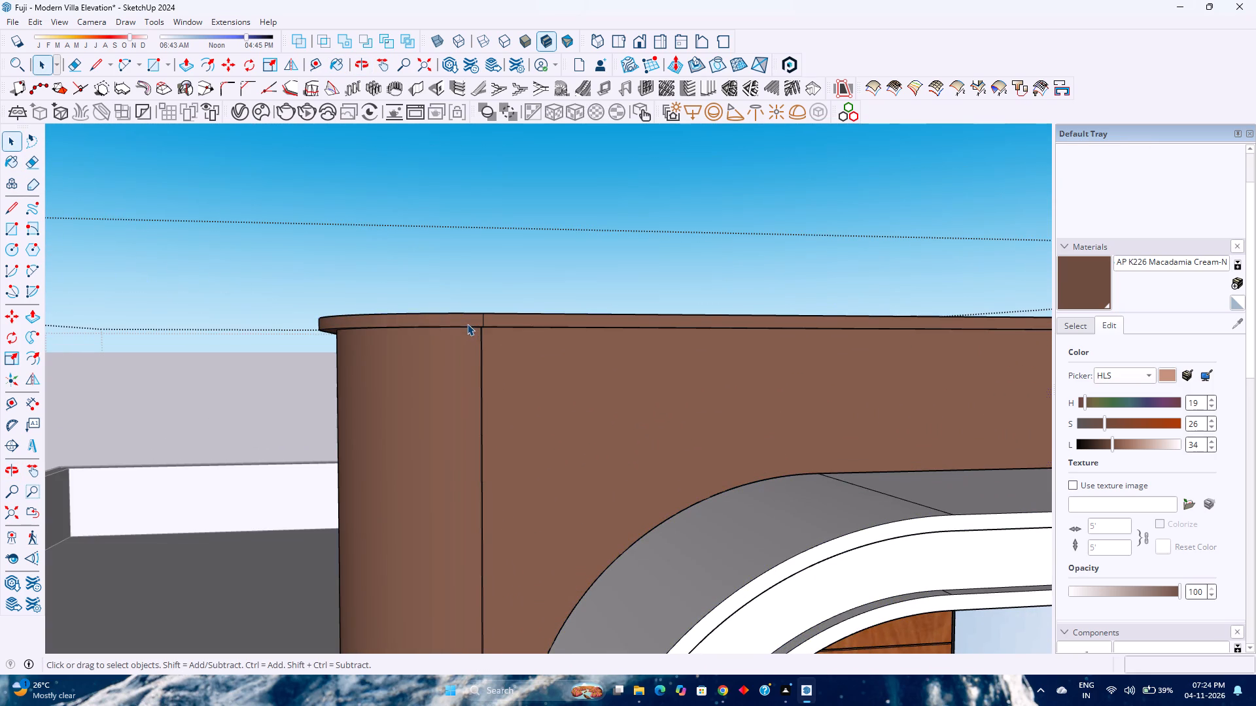
left_click(467, 324)
left_click(1072, 325)
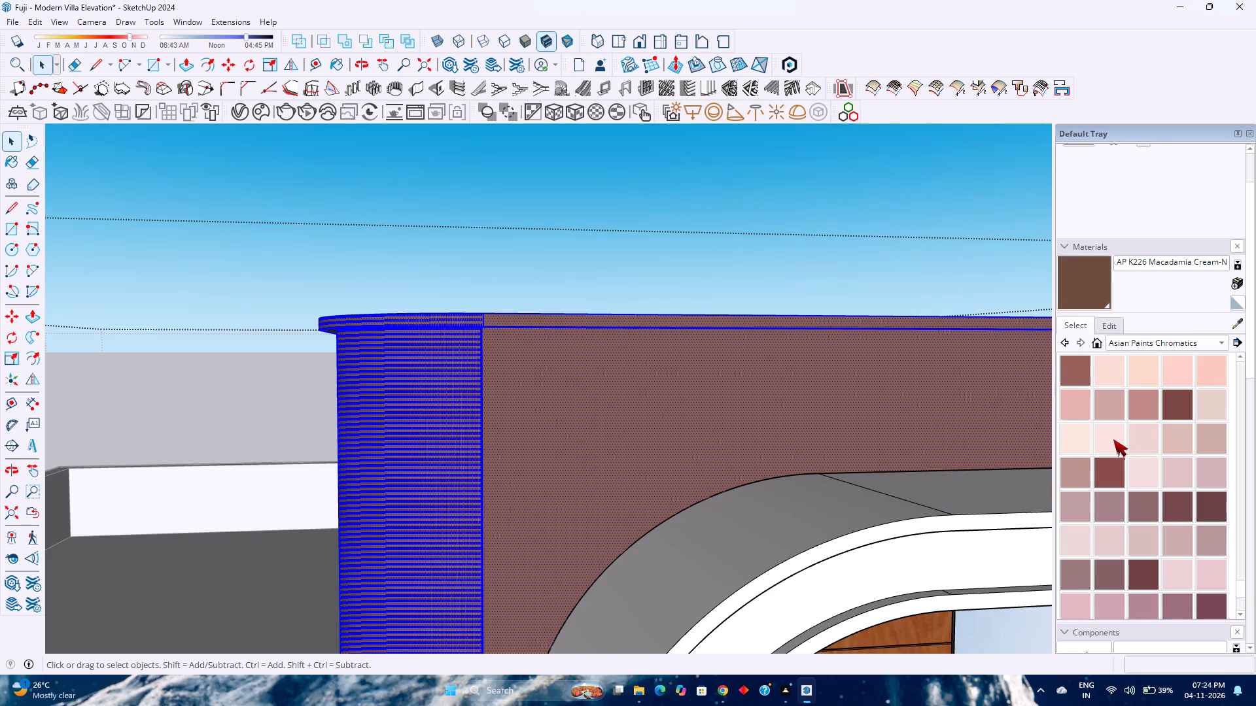
left_click(1079, 450)
scroll(491, 341, "up", 3)
key("Escape")
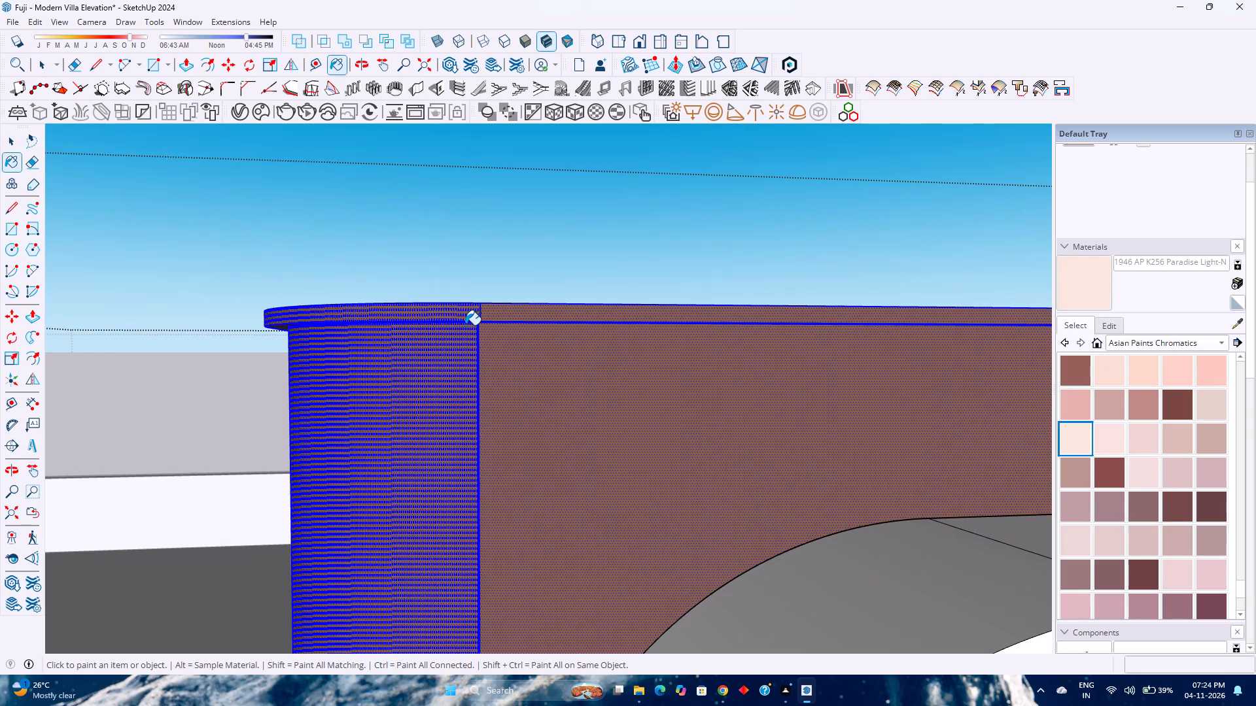
key("space")
left_click(497, 321)
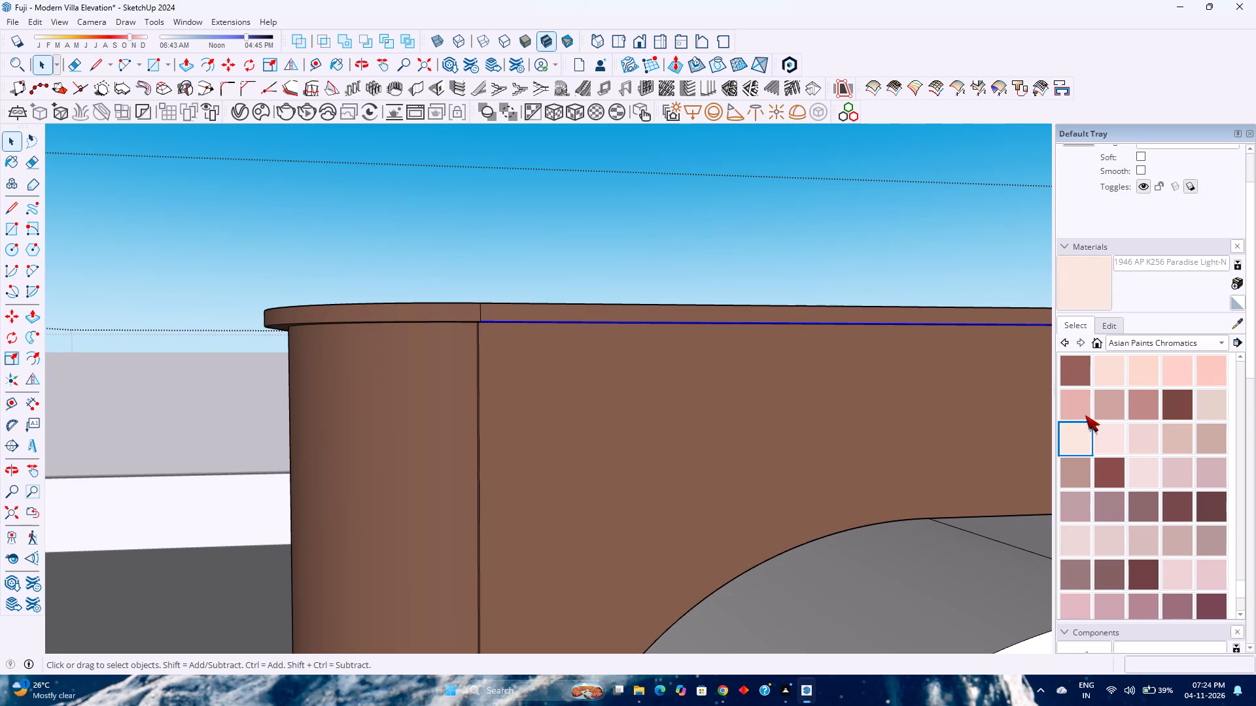
left_click(1072, 444)
left_click(585, 314)
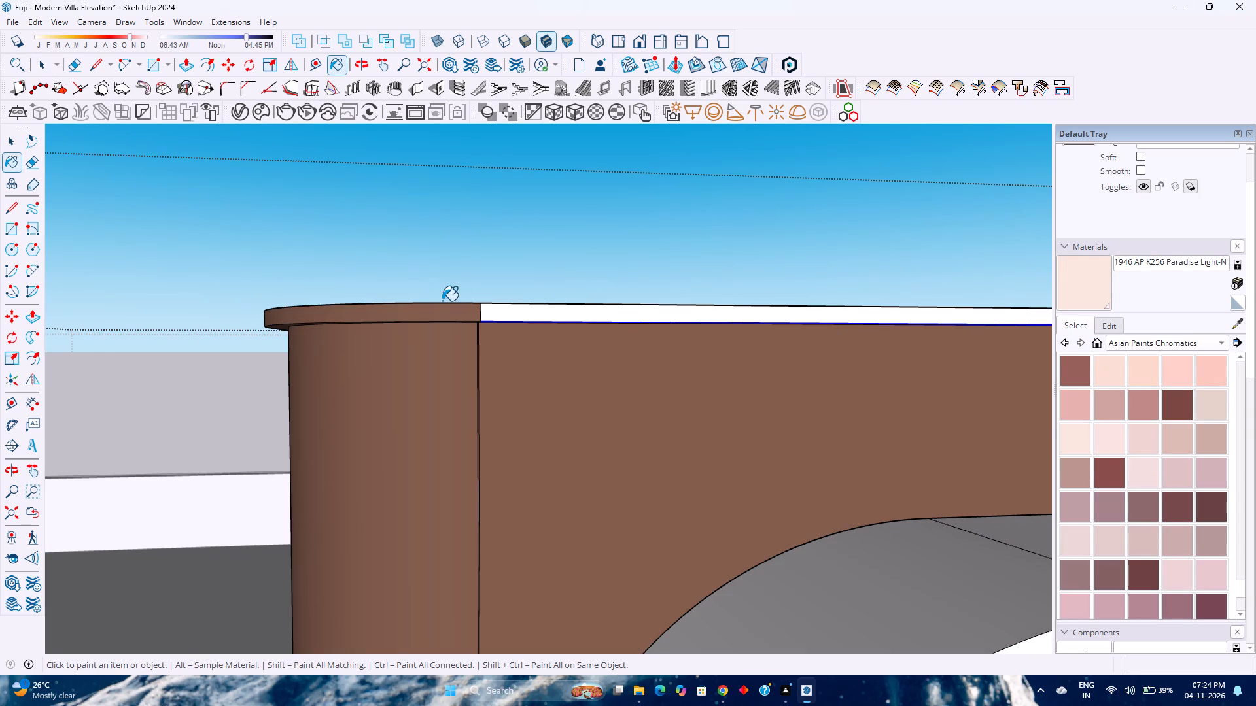
left_click(440, 314)
scroll(442, 315, "down", 2)
Repaint the top band's front face and rounded corner face with 1937 AP K247 Camellia Bud-N.
left_click(1103, 378)
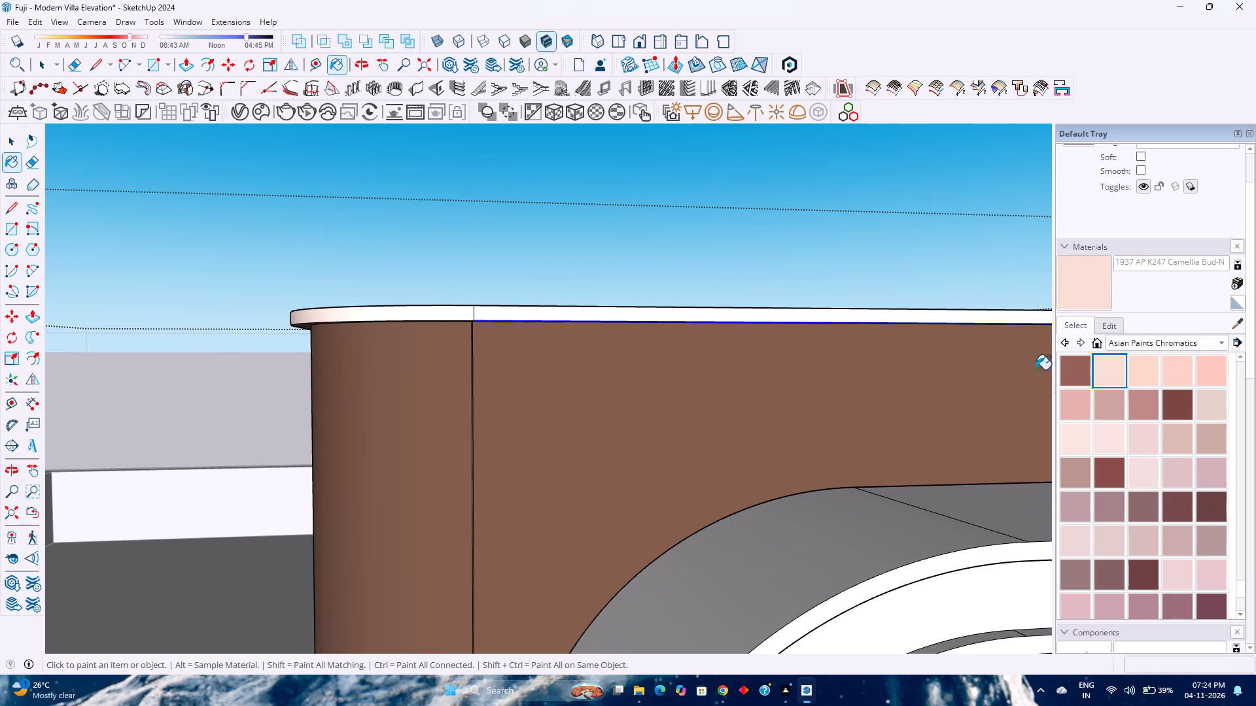
scroll(551, 317, "up", 3)
left_click(552, 312)
left_click(409, 309)
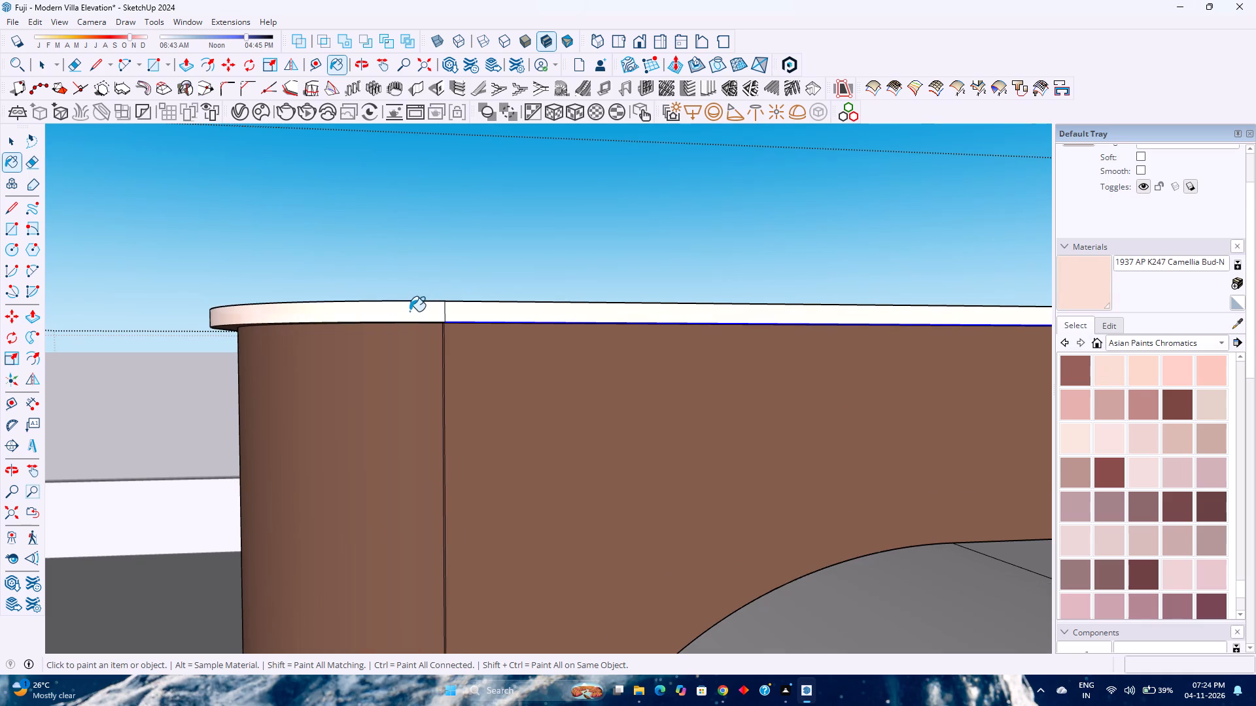
Paint the top band's side face beside the rounded corner and its top surface with 1937 AP K247 Camellia Bud-N.
scroll(410, 311, "down", 4)
middle_click_drag(355, 335, 721, 389)
scroll(720, 388, "down", 4)
scroll(388, 360, "up", 3)
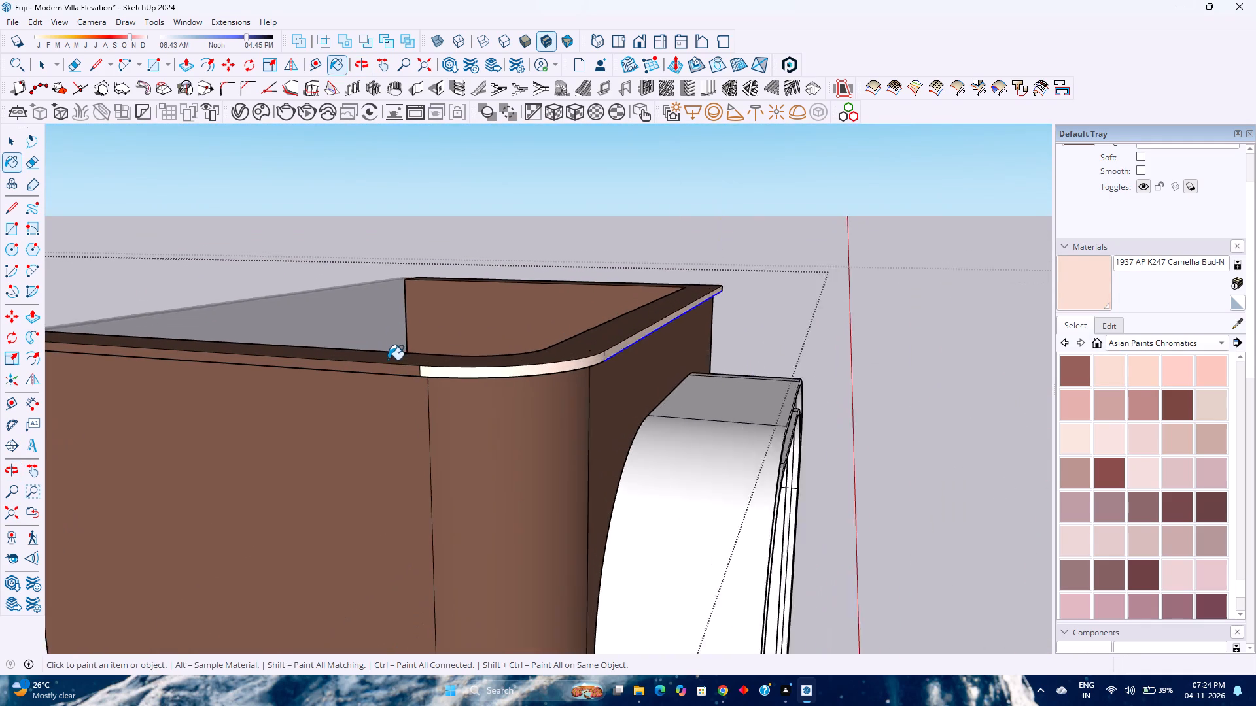
scroll(388, 360, "up", 4)
left_click(395, 370)
left_click(404, 356)
Paint the top band's side face beyond the straight corner with 1937 AP K247 Camellia Bud-N.
middle_click_drag(584, 375, 454, 475)
middle_click(451, 476)
scroll(446, 477, "down", 1)
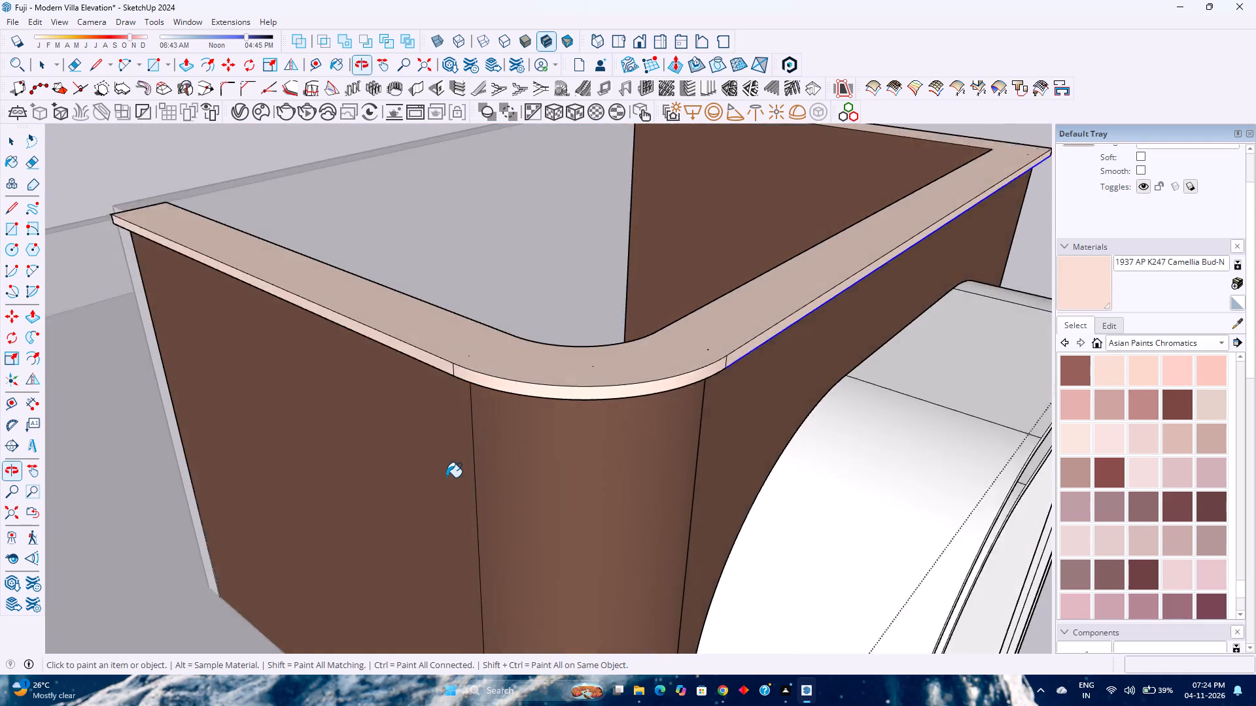
scroll(446, 477, "down", 5)
middle_click_drag(608, 414, 285, 486)
scroll(316, 461, "down", 4)
middle_click_drag(605, 446, 392, 473, "shift")
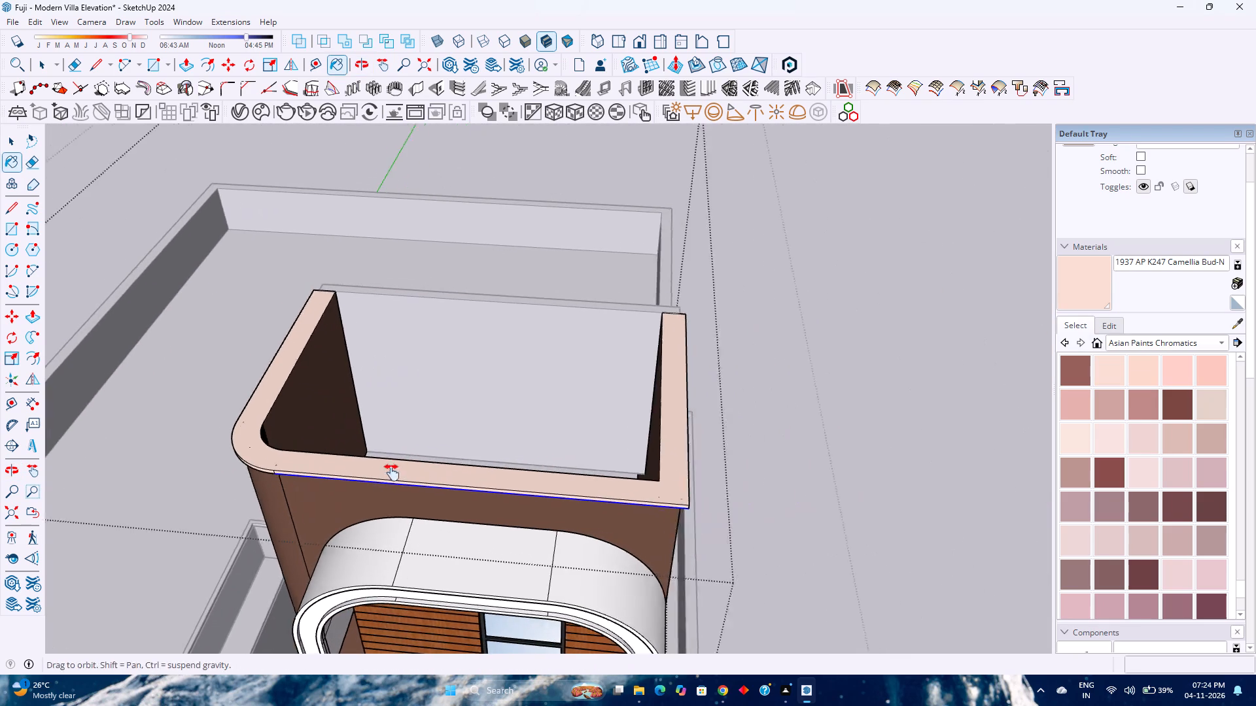
middle_click_drag(392, 473, 389, 473, "shift")
scroll(701, 503, "up", 6)
middle_click_drag(644, 502, 574, 482)
middle_click(574, 482)
scroll(563, 467, "down", 3)
middle_click_drag(426, 428, 544, 526, "shift")
scroll(448, 483, "up", 5)
scroll(394, 480, "up", 3)
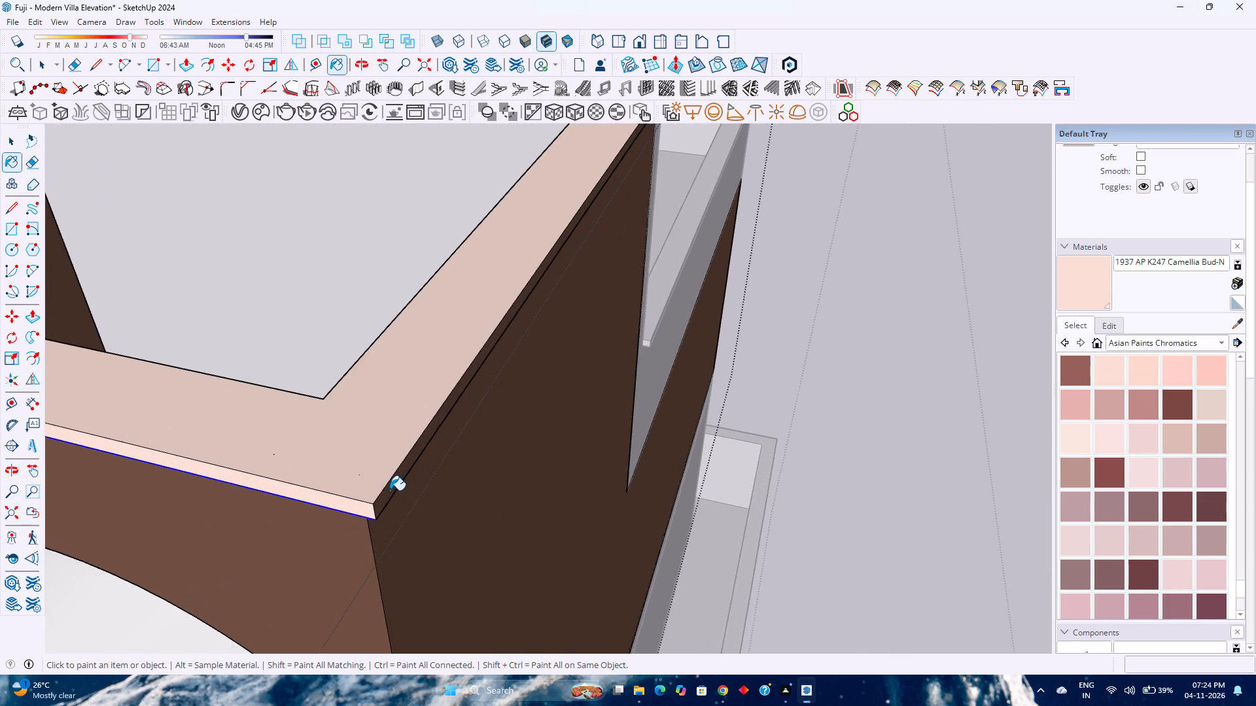
scroll(390, 490, "up", 3)
scroll(377, 486, "down", 1)
middle_click_drag(381, 498, 353, 446)
scroll(383, 529, "up", 5)
left_click(374, 484)
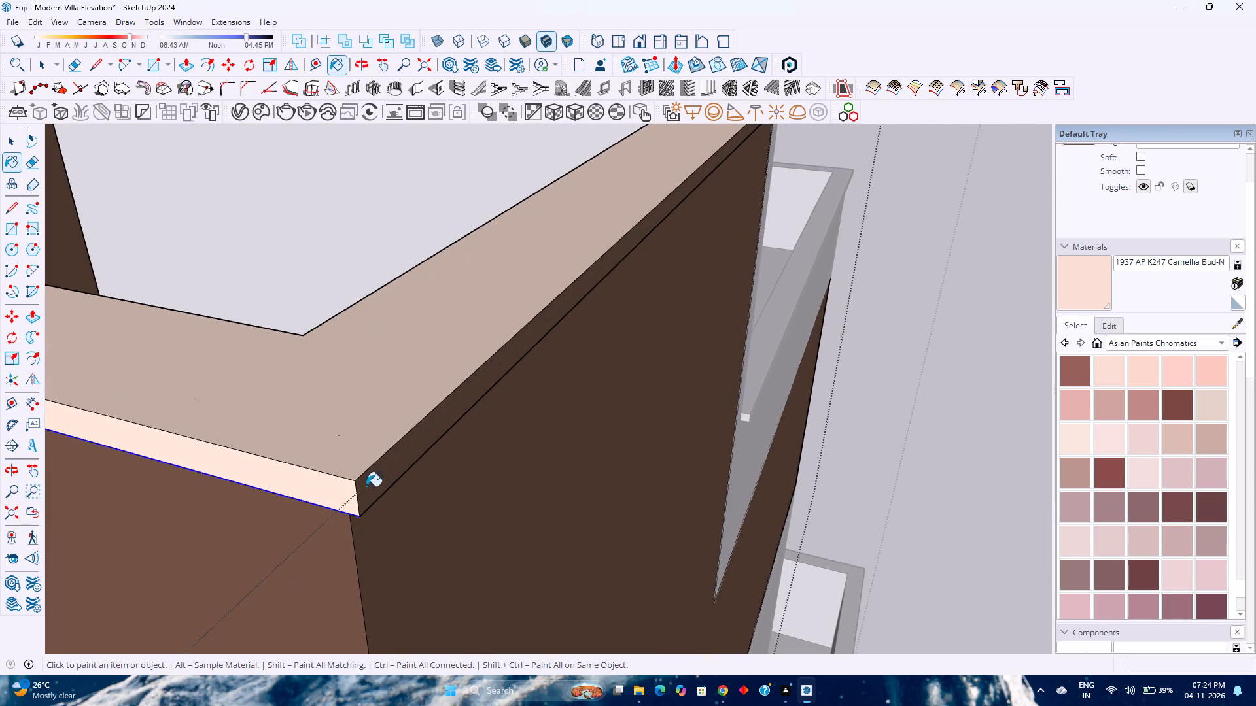
Paint the underside of the top band's overhang beside the straight corner with 1937 AP K247 Camellia Bud-N.
scroll(347, 492, "up", 1)
middle_click_drag(346, 492, 401, 404)
middle_click_drag(406, 401, 413, 395)
scroll(422, 393, "down", 7)
middle_click_drag(361, 483, 555, 334)
middle_click(556, 333)
scroll(461, 475, "up", 2)
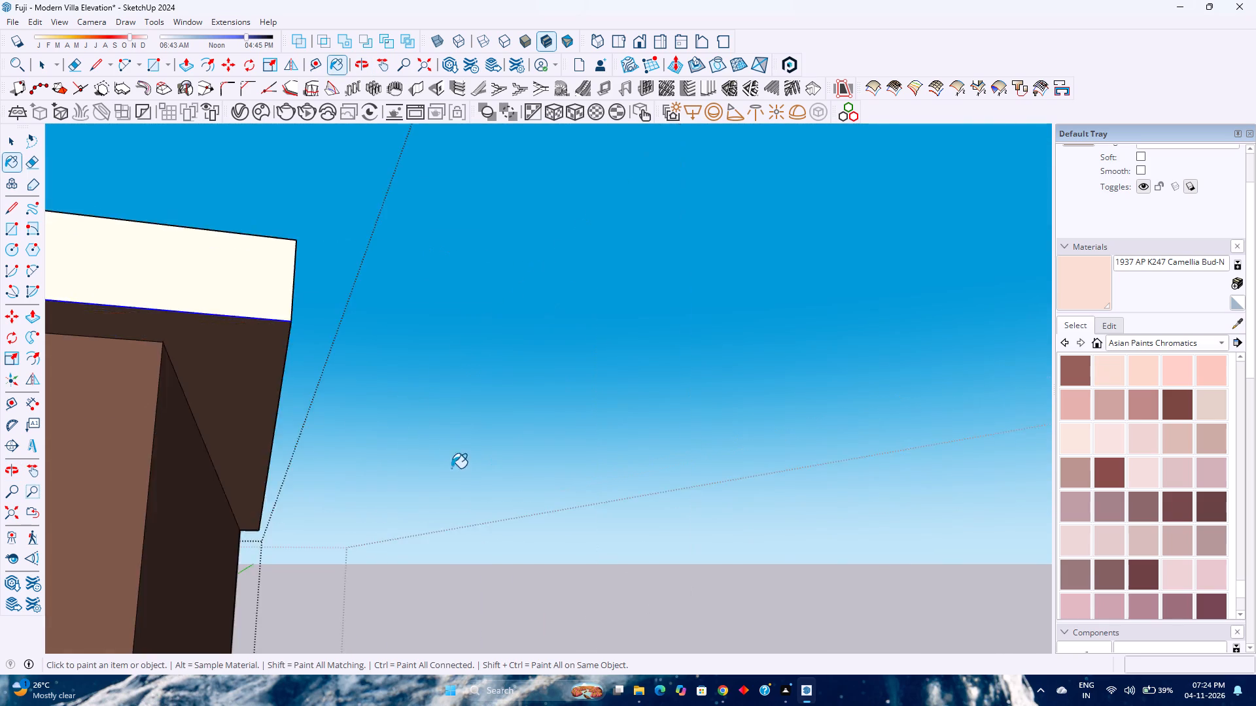
scroll(451, 468, "up", 2)
scroll(179, 388, "down", 3)
left_click(131, 414)
scroll(138, 414, "down", 4)
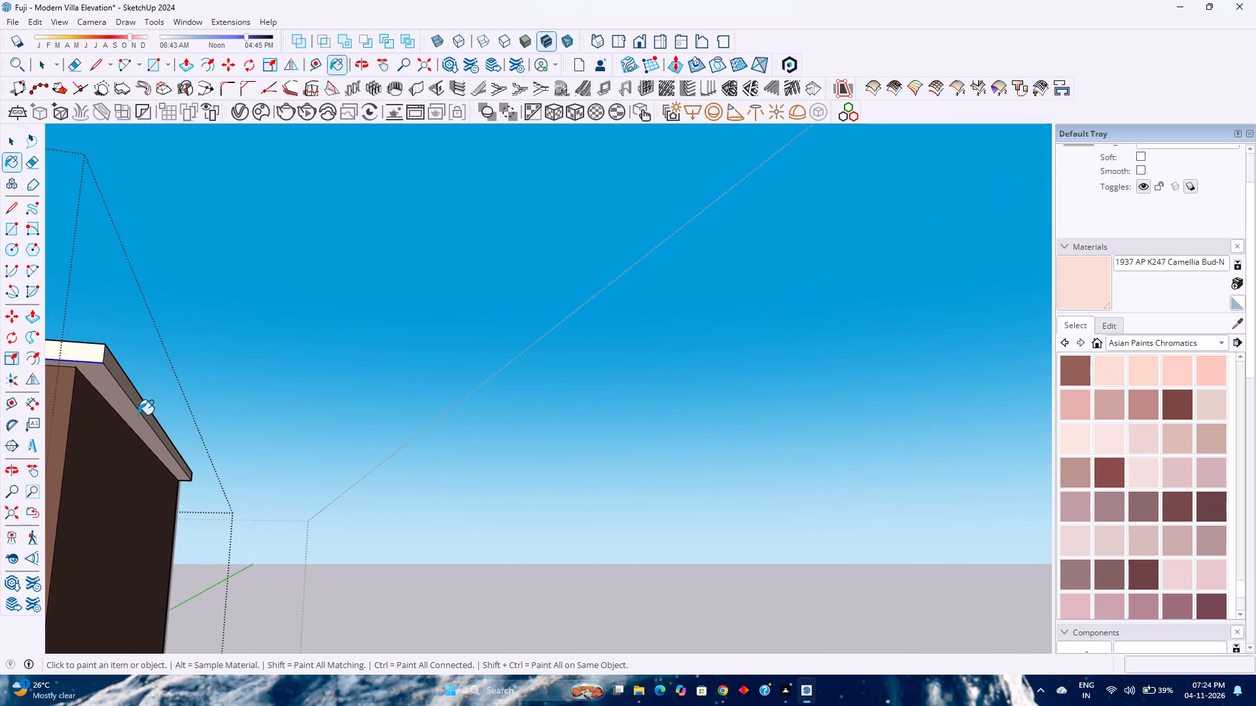
Close the tower group and save the villa model.
key("space")
scroll(139, 414, "down", 17)
middle_click_drag(141, 413, 437, 412, "shift")
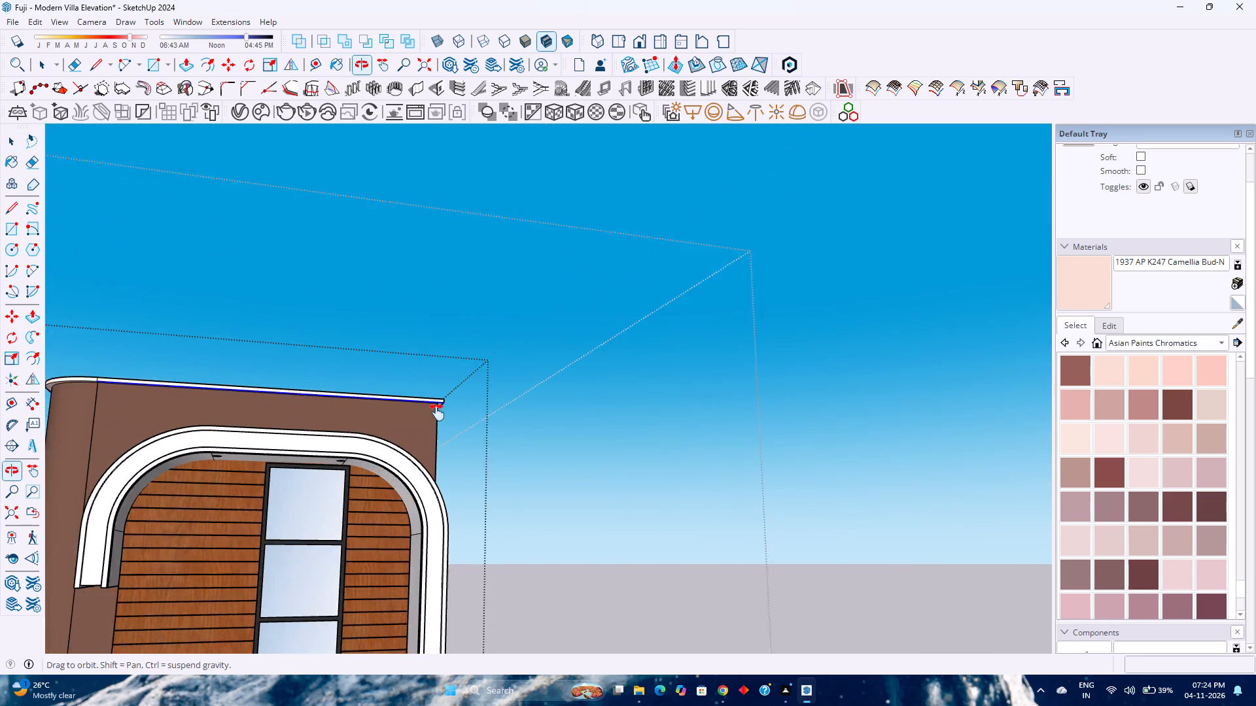
middle_click_drag(437, 412, 438, 412, "shift")
middle_click(439, 412, "shift")
scroll(439, 412, "down", 1, "shift")
scroll(458, 405, "up", 3)
scroll(455, 405, "down", 6)
left_click(614, 425)
scroll(604, 422, "down", 7)
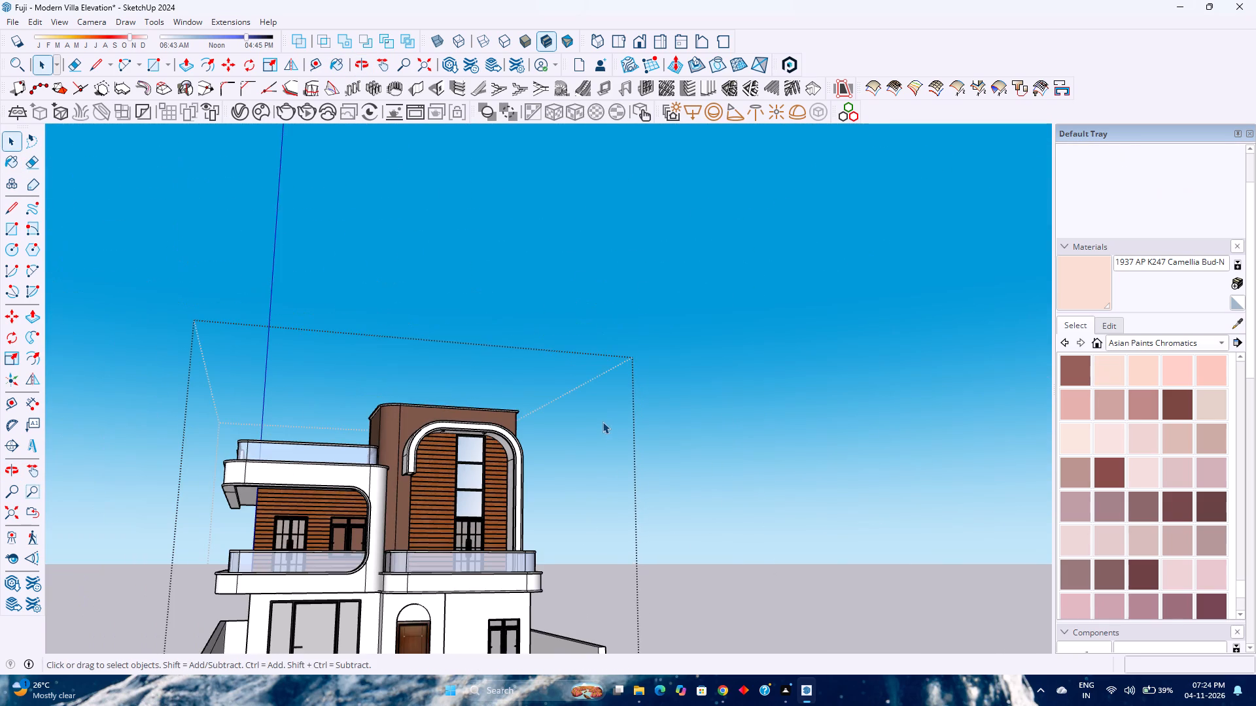
middle_click_drag(580, 422, 582, 401, "shift")
scroll(586, 397, "down", 6)
key("ctrl+s")
scroll(627, 425, "down", 2)
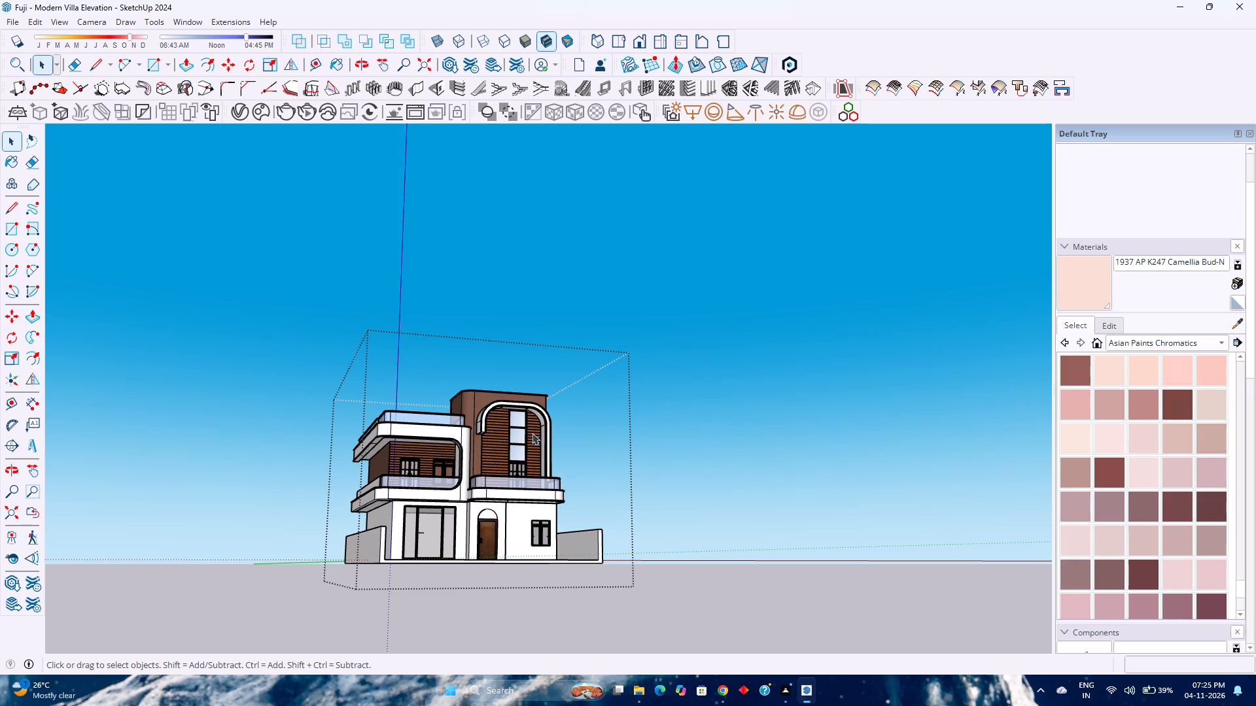
Examine the tower's arched frame, the wood cladding and the balcony undersides from close up and from below.
scroll(485, 412, "up", 15)
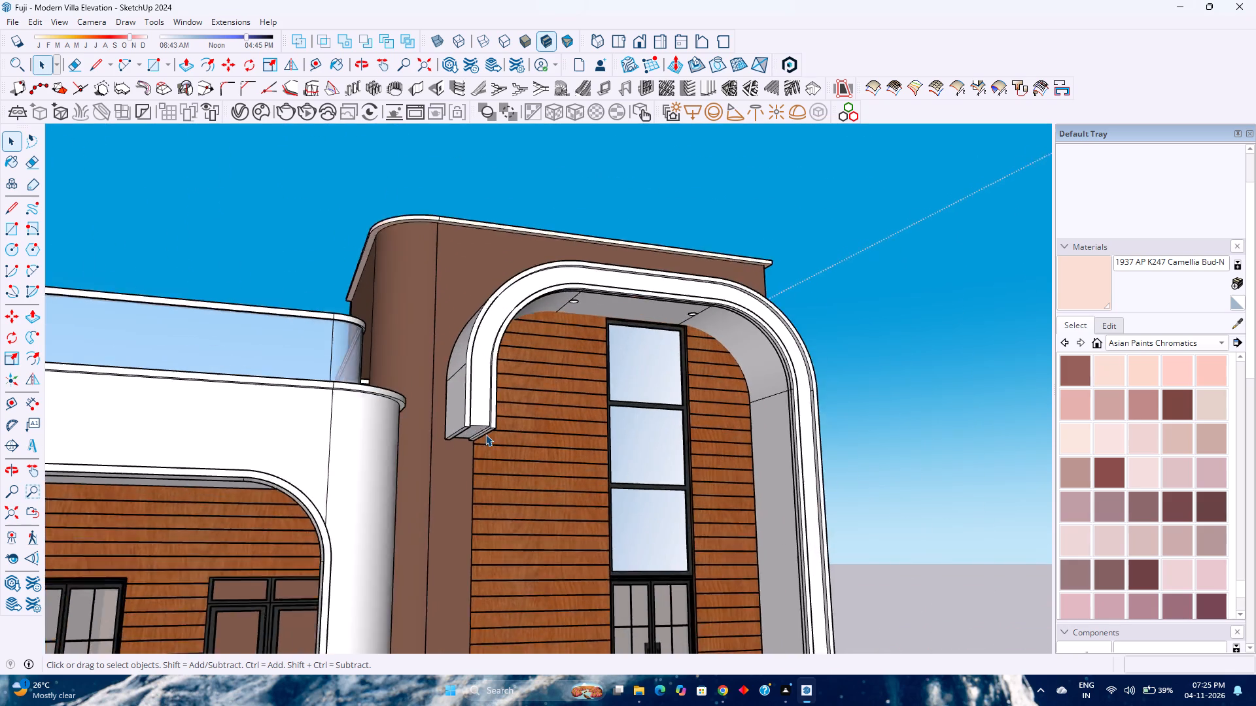
scroll(485, 434, "up", 8)
scroll(485, 437, "down", 3)
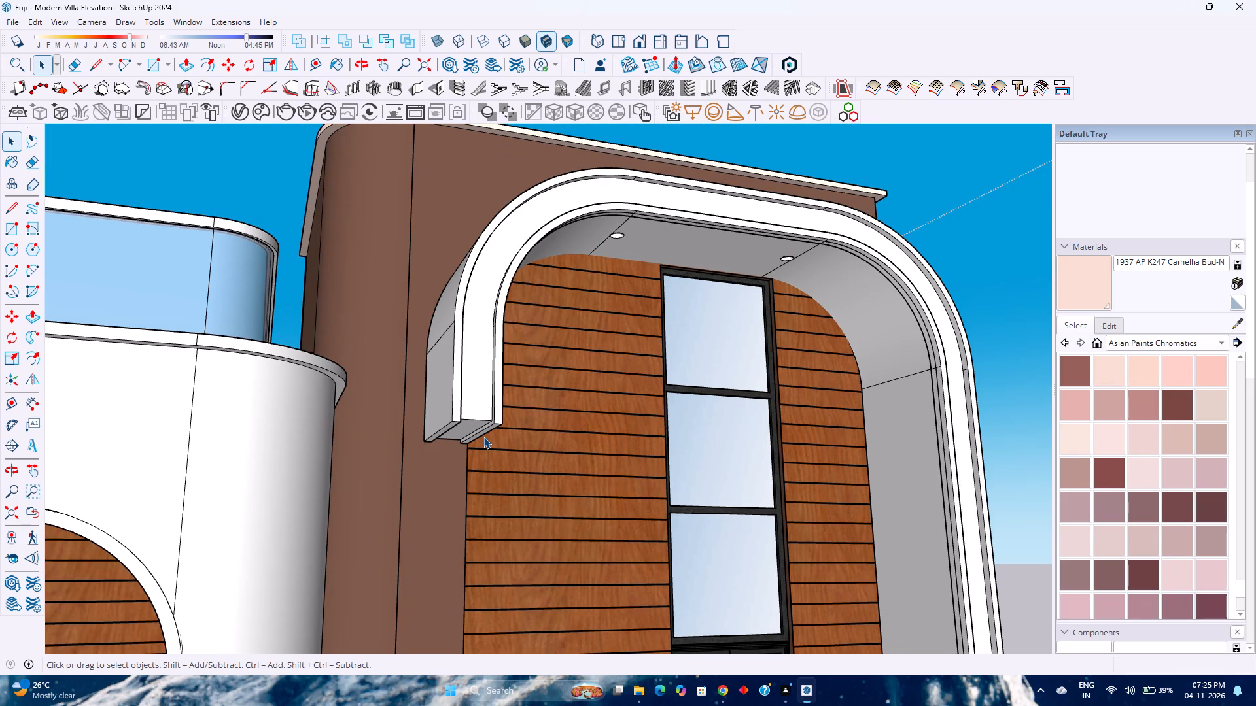
scroll(517, 431, "up", 3)
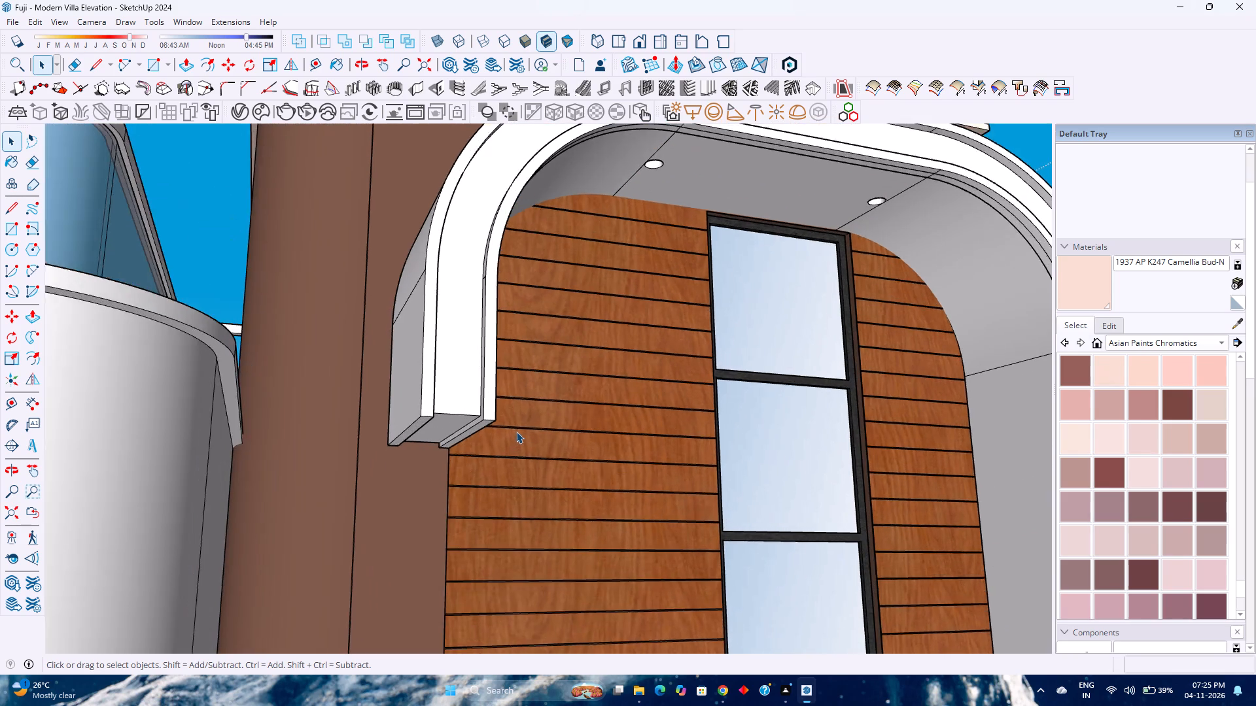
middle_click_drag(516, 431, 497, 431)
middle_click_drag(494, 431, 485, 431)
middle_click(483, 431)
scroll(483, 431, "down", 7)
scroll(723, 370, "up", 1)
scroll(712, 369, "down", 3)
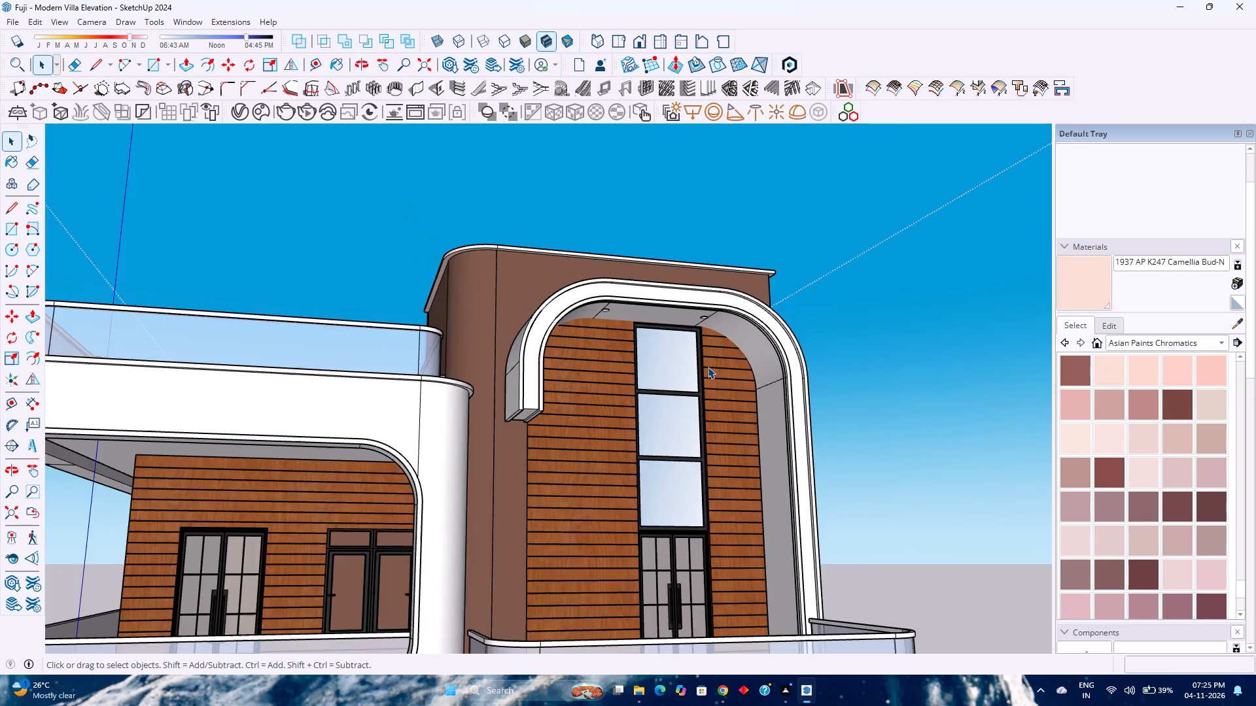
scroll(708, 367, "down", 6)
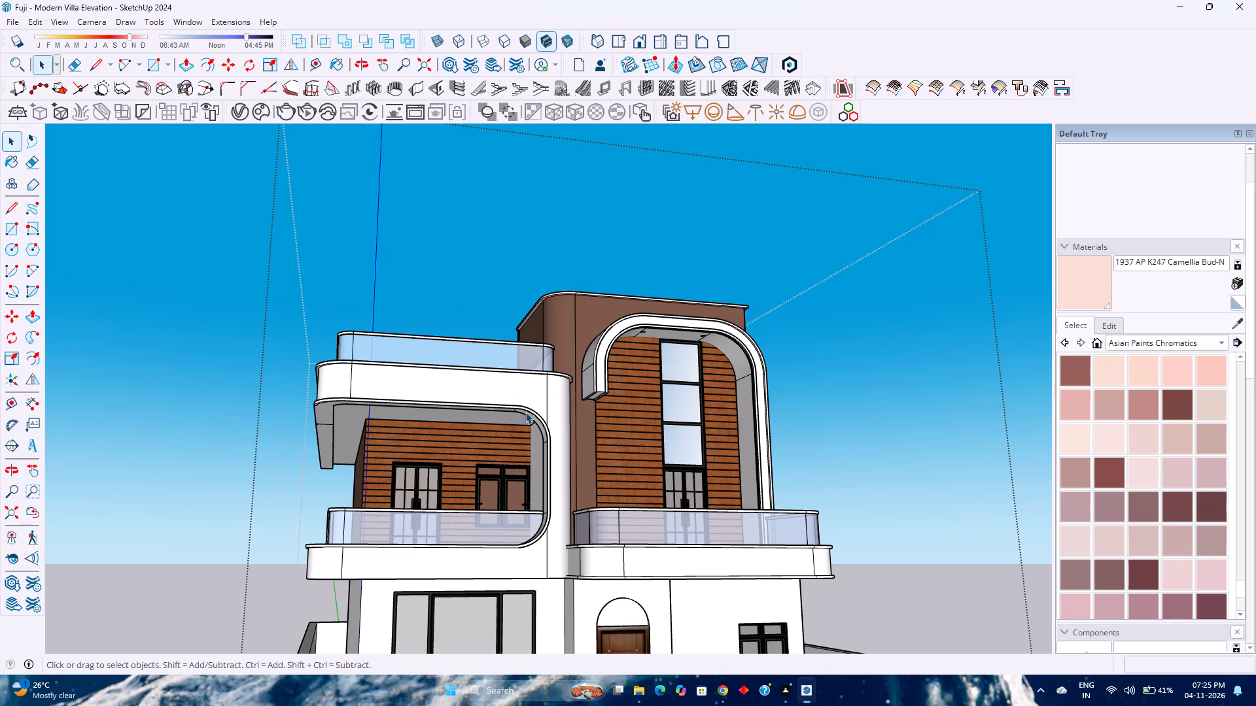
scroll(525, 416, "down", 2)
scroll(525, 416, "up", 1)
scroll(525, 416, "down", 12)
scroll(544, 489, "up", 4)
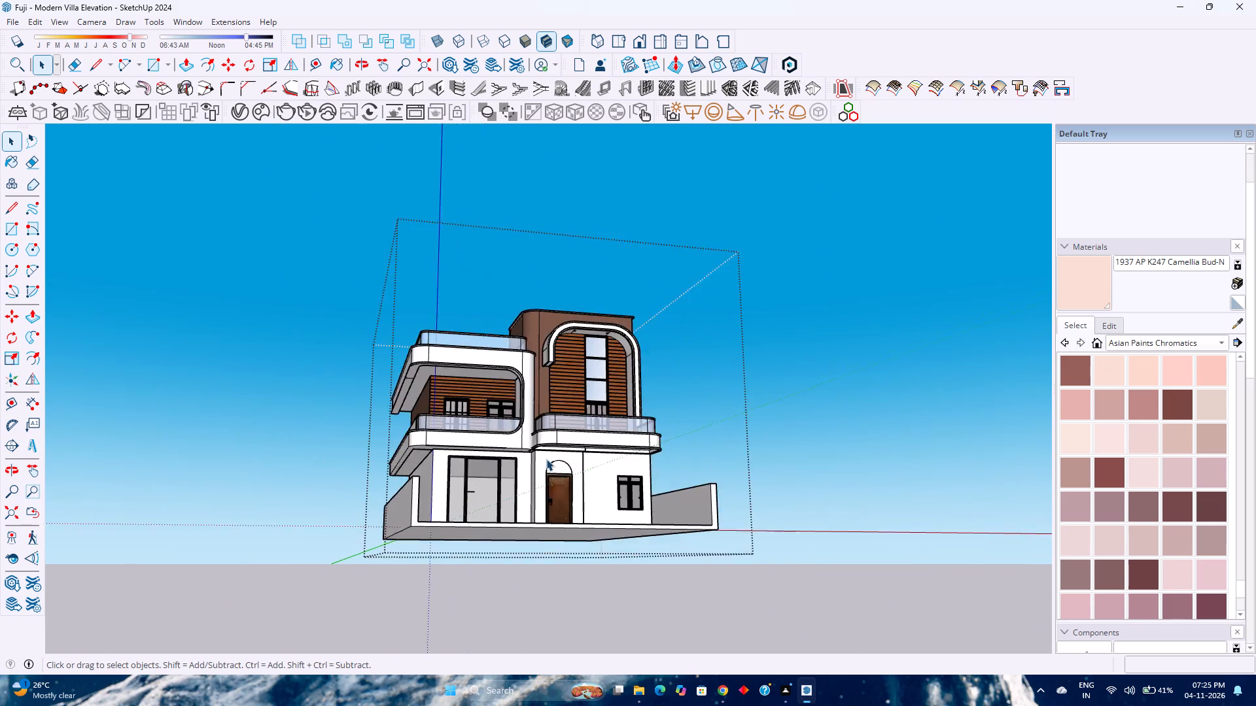
scroll(546, 459, "up", 3)
middle_click_drag(546, 458, 542, 378)
middle_click(542, 377)
middle_click(542, 377)
scroll(579, 435, "up", 7)
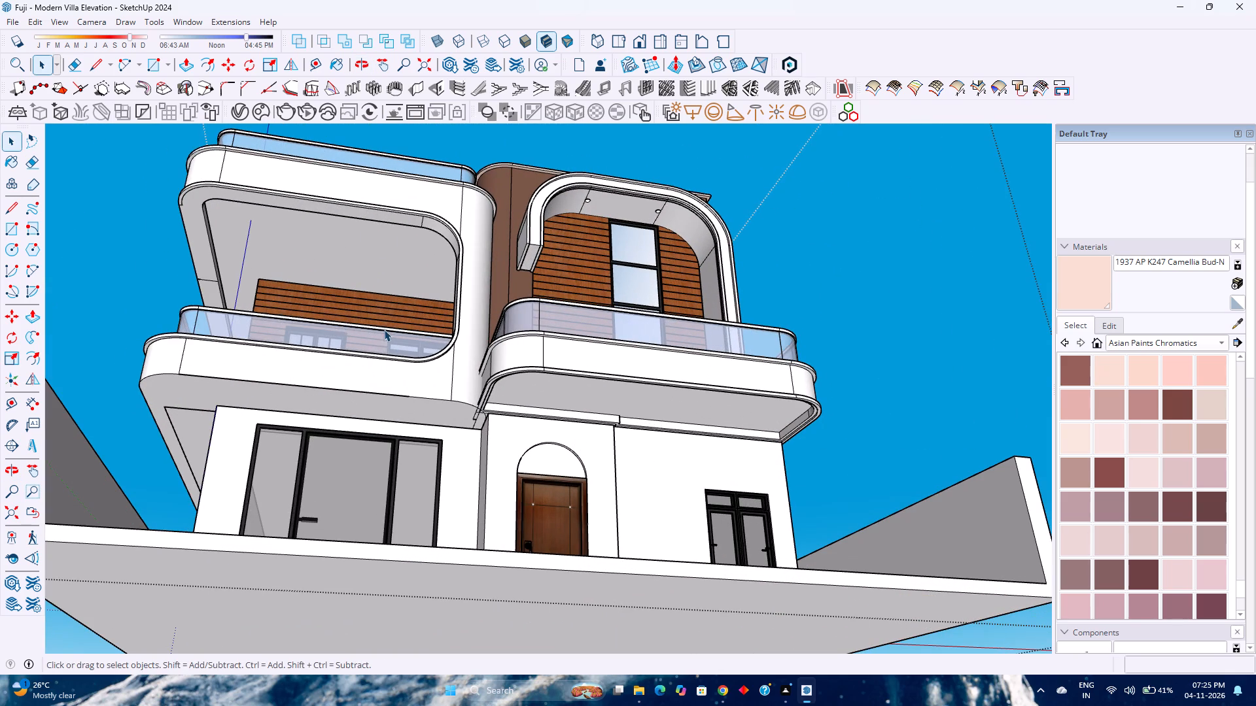
scroll(268, 247, "down", 4)
middle_click_drag(268, 254, 273, 254)
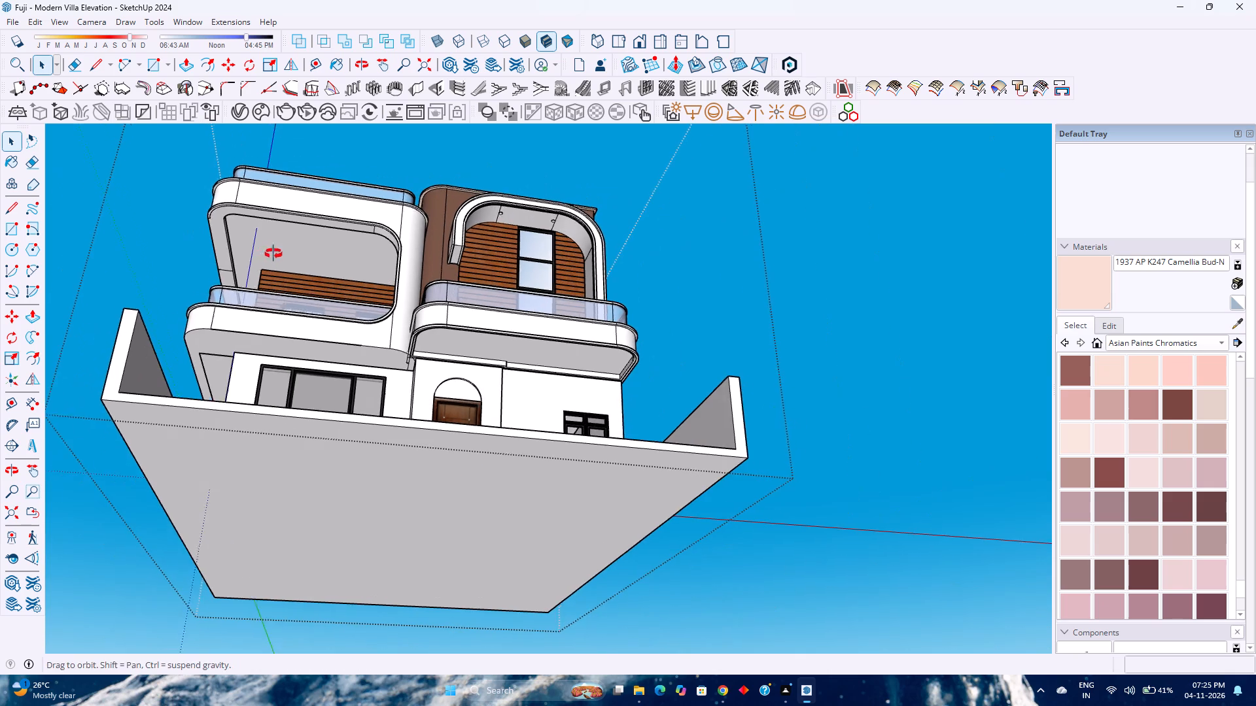
middle_click_drag(273, 254, 368, 244)
middle_click(368, 244)
scroll(417, 327, "up", 5)
middle_click_drag(485, 338, 468, 360)
middle_click(468, 360)
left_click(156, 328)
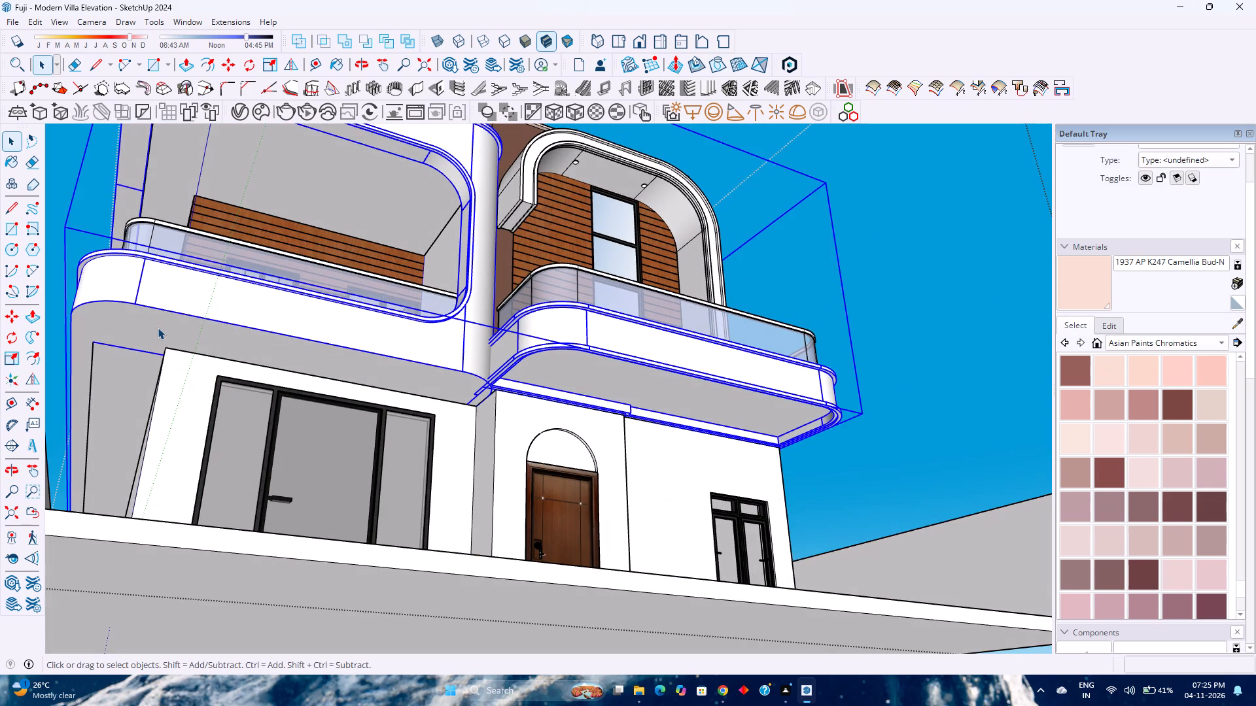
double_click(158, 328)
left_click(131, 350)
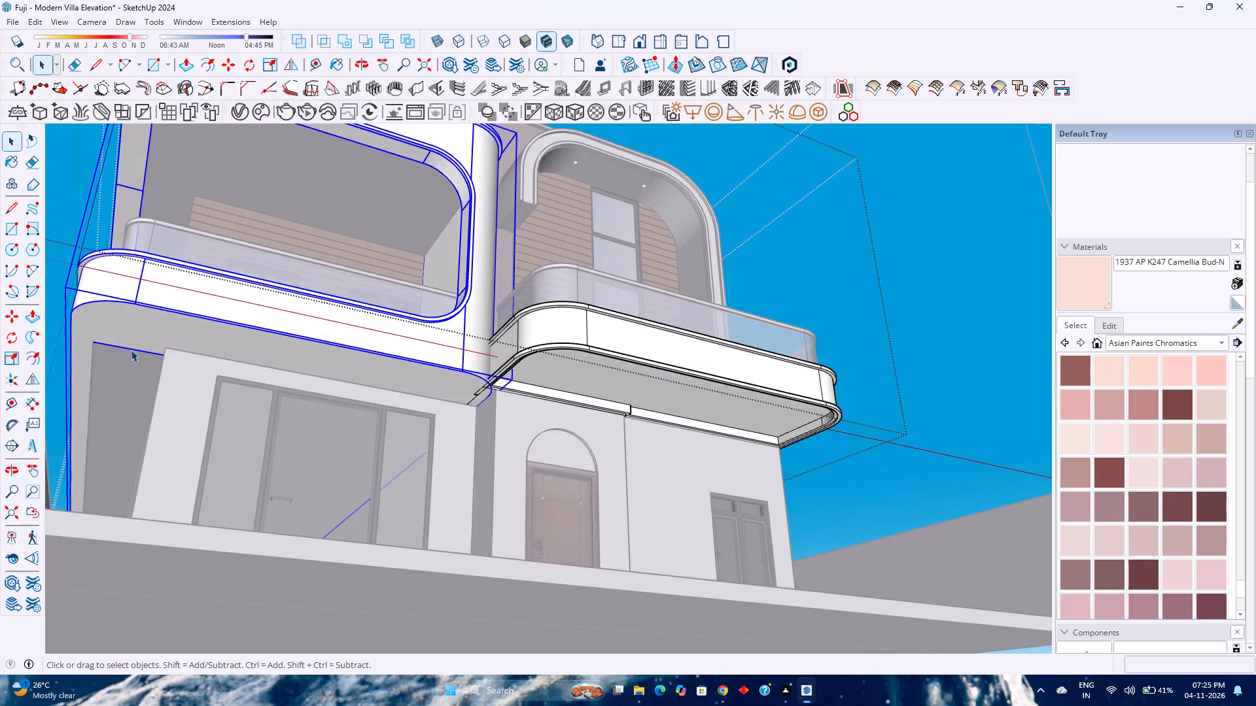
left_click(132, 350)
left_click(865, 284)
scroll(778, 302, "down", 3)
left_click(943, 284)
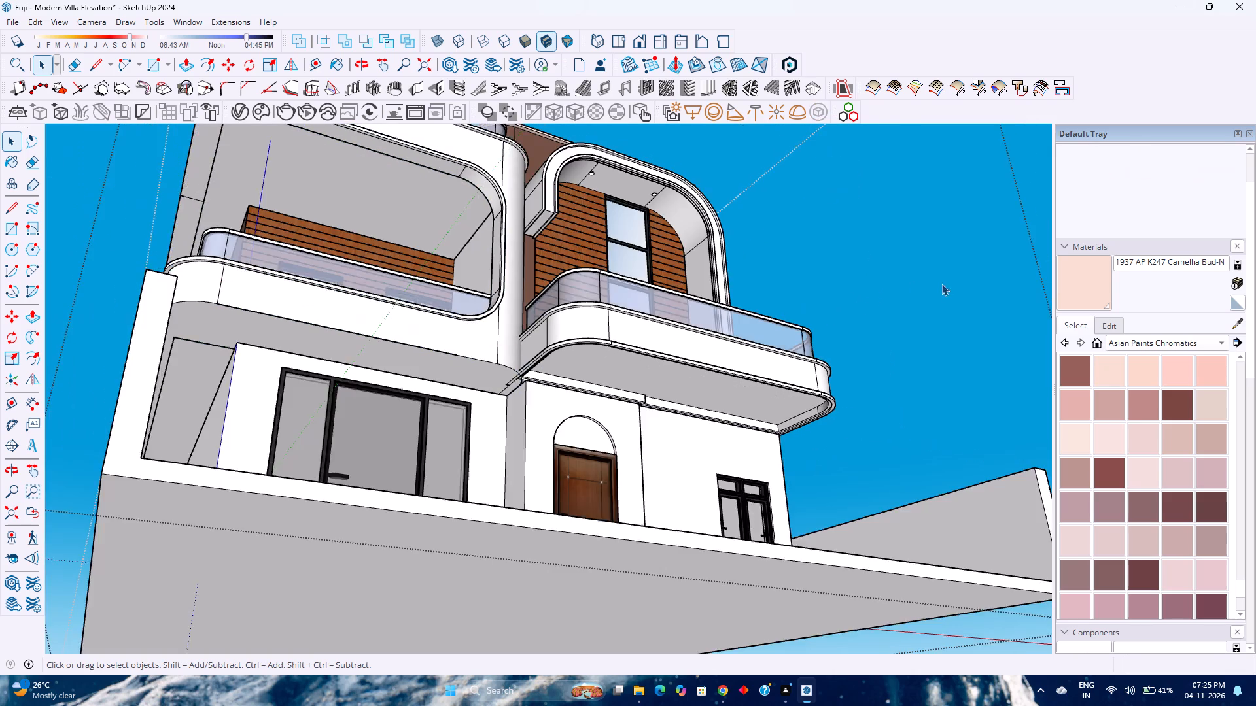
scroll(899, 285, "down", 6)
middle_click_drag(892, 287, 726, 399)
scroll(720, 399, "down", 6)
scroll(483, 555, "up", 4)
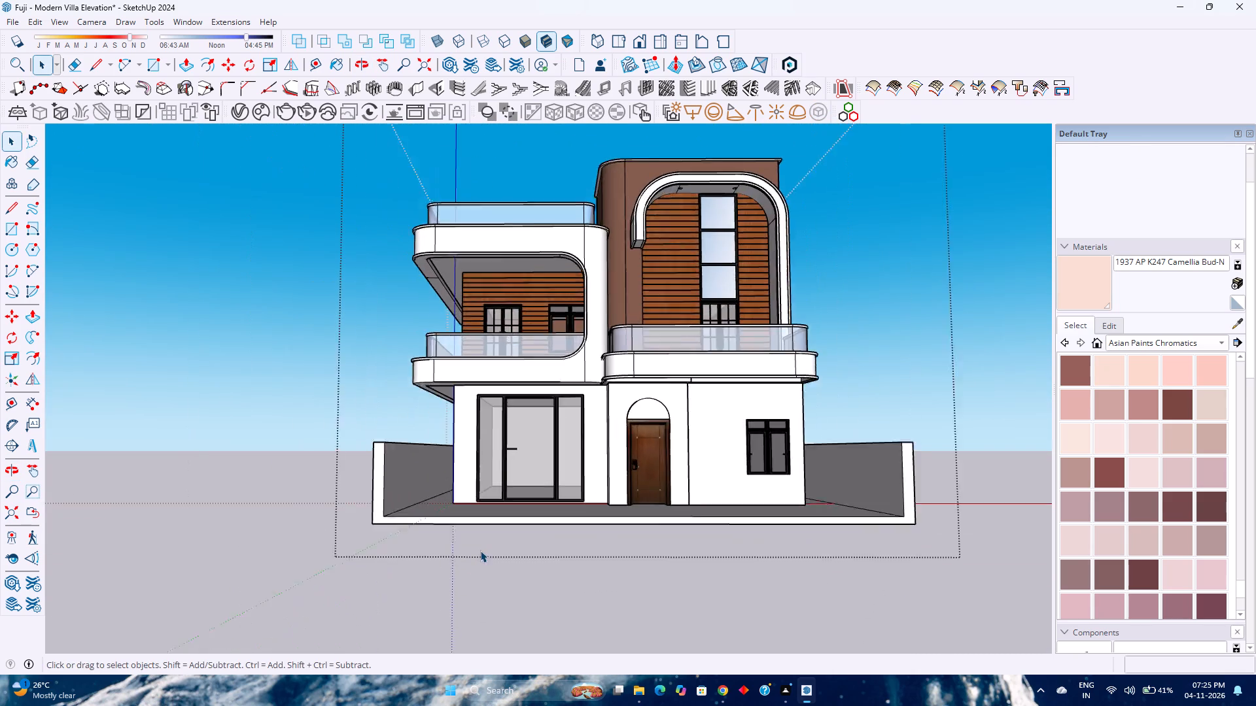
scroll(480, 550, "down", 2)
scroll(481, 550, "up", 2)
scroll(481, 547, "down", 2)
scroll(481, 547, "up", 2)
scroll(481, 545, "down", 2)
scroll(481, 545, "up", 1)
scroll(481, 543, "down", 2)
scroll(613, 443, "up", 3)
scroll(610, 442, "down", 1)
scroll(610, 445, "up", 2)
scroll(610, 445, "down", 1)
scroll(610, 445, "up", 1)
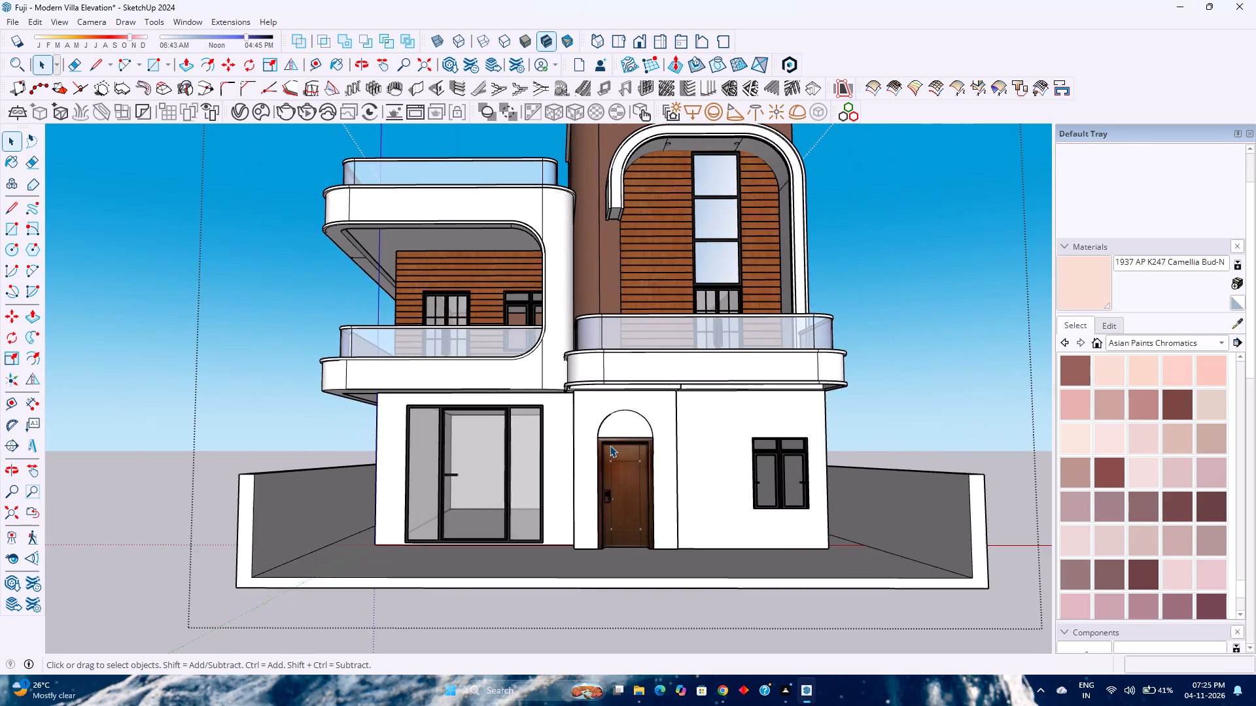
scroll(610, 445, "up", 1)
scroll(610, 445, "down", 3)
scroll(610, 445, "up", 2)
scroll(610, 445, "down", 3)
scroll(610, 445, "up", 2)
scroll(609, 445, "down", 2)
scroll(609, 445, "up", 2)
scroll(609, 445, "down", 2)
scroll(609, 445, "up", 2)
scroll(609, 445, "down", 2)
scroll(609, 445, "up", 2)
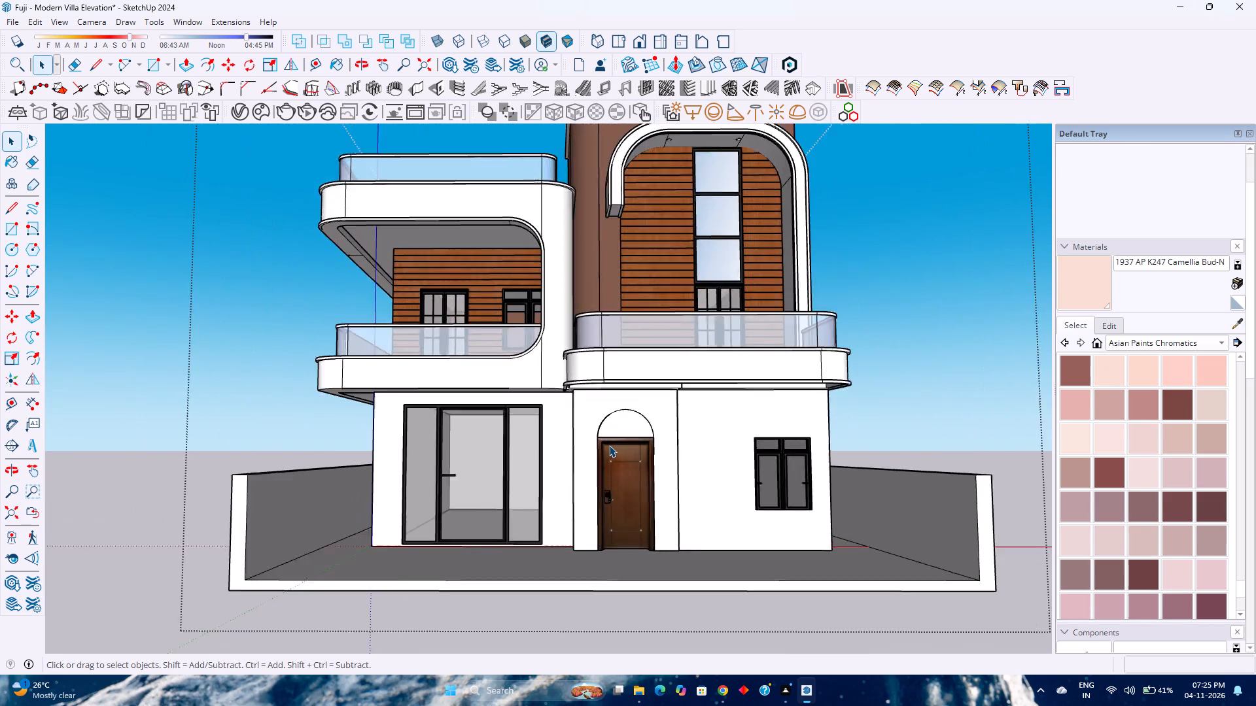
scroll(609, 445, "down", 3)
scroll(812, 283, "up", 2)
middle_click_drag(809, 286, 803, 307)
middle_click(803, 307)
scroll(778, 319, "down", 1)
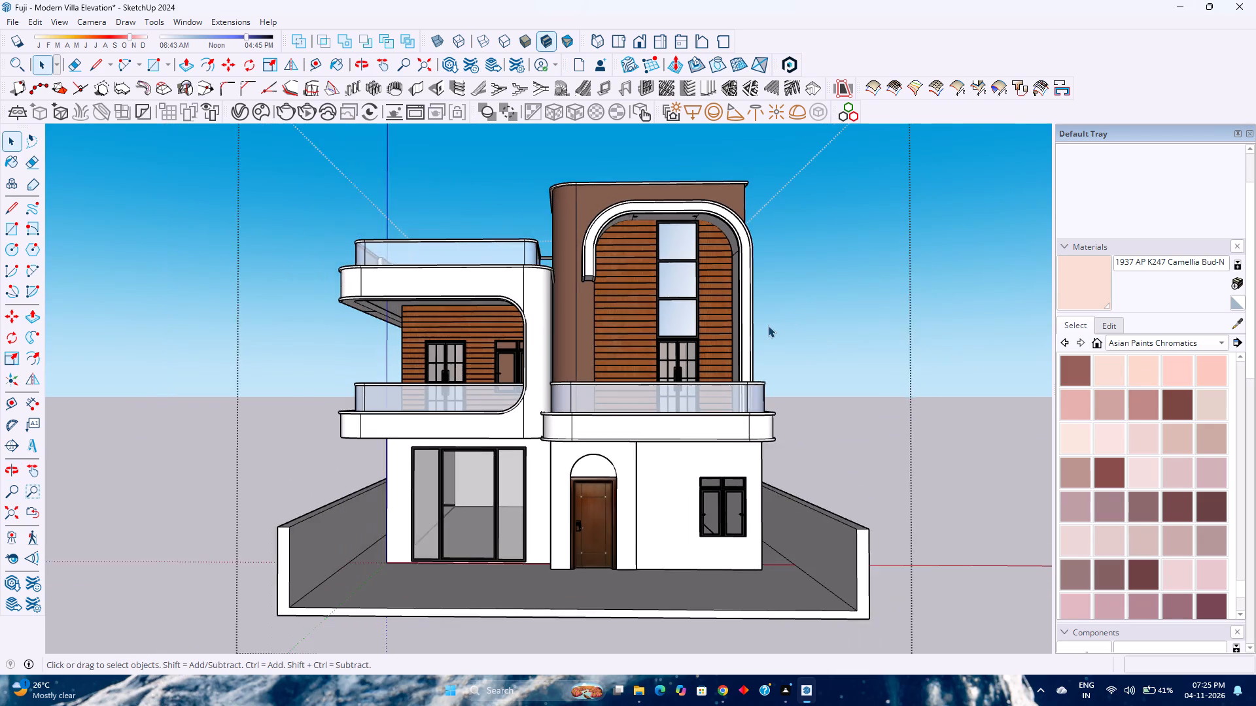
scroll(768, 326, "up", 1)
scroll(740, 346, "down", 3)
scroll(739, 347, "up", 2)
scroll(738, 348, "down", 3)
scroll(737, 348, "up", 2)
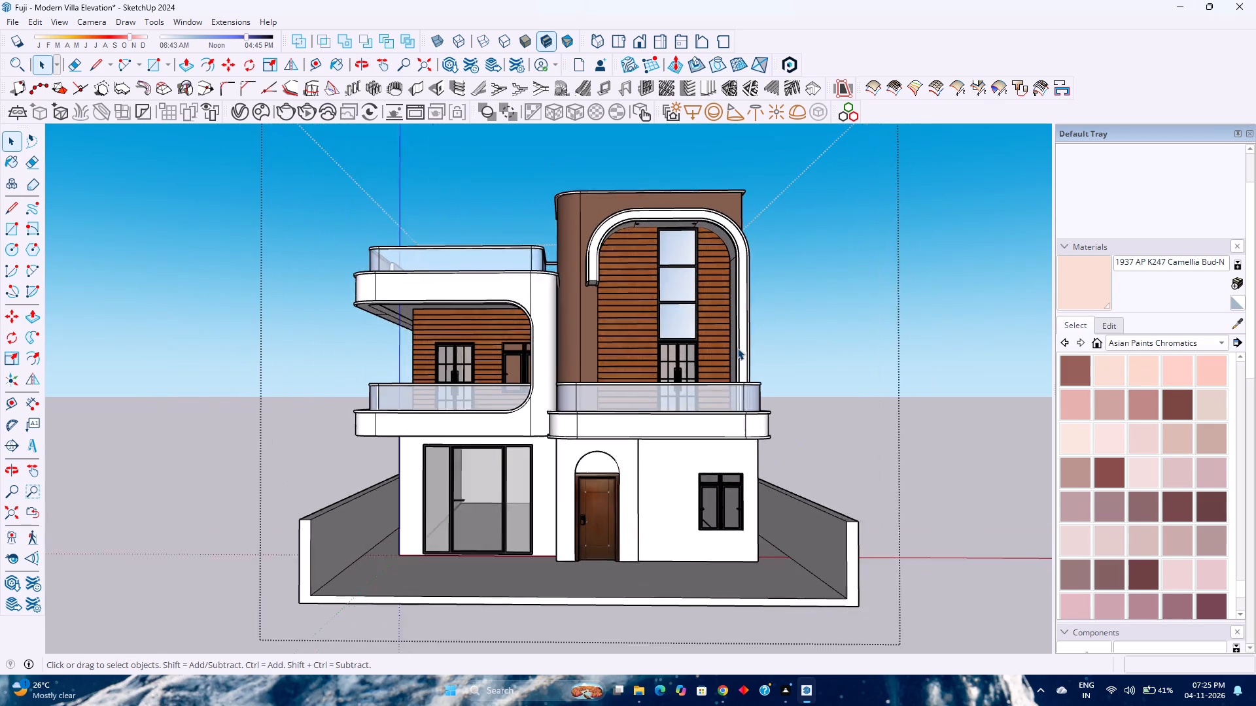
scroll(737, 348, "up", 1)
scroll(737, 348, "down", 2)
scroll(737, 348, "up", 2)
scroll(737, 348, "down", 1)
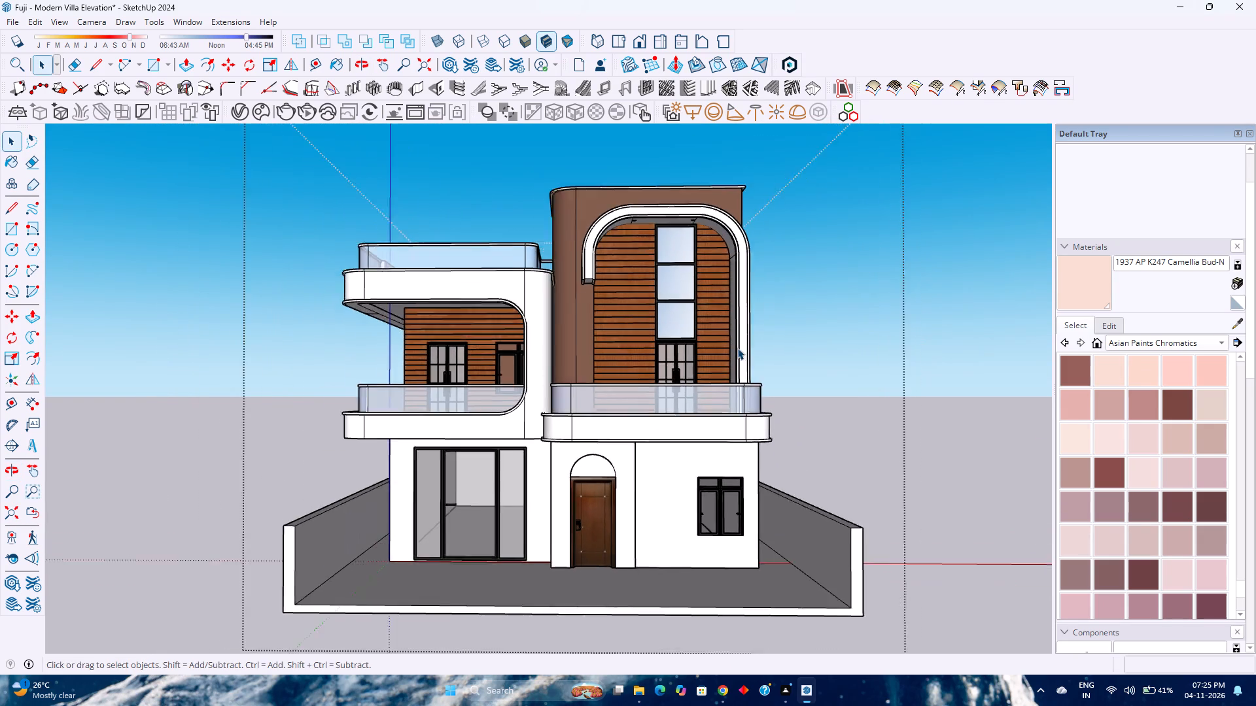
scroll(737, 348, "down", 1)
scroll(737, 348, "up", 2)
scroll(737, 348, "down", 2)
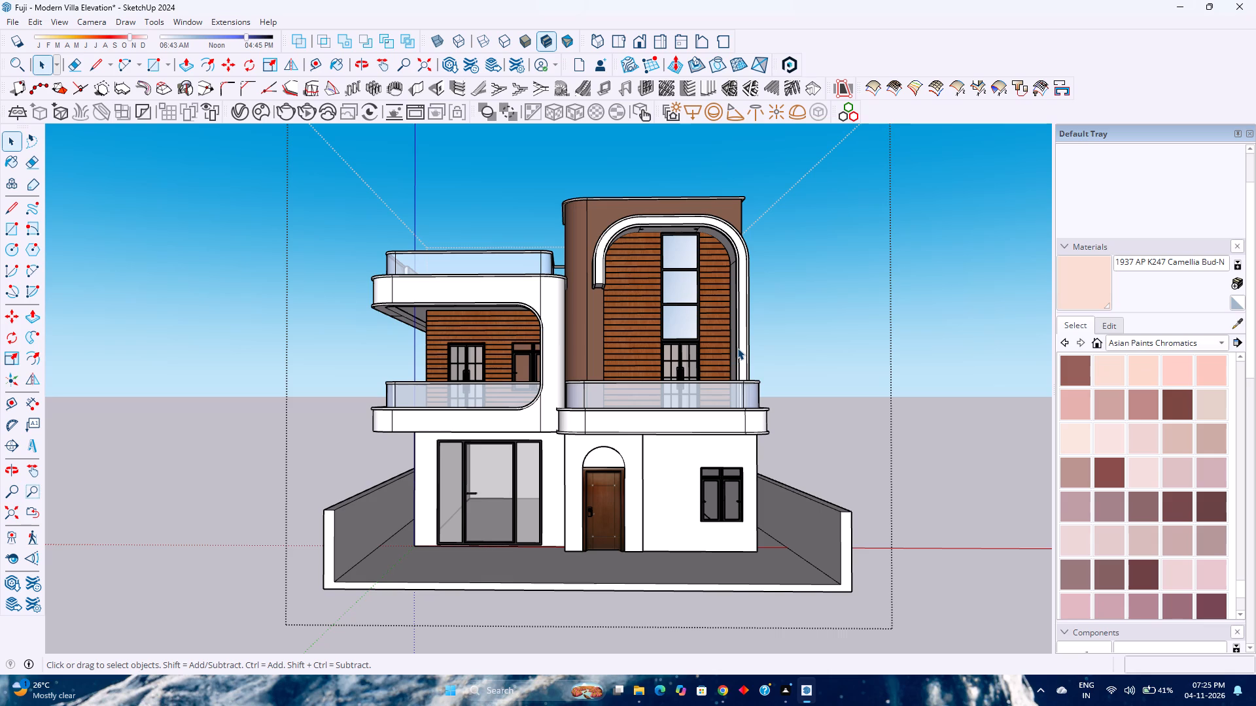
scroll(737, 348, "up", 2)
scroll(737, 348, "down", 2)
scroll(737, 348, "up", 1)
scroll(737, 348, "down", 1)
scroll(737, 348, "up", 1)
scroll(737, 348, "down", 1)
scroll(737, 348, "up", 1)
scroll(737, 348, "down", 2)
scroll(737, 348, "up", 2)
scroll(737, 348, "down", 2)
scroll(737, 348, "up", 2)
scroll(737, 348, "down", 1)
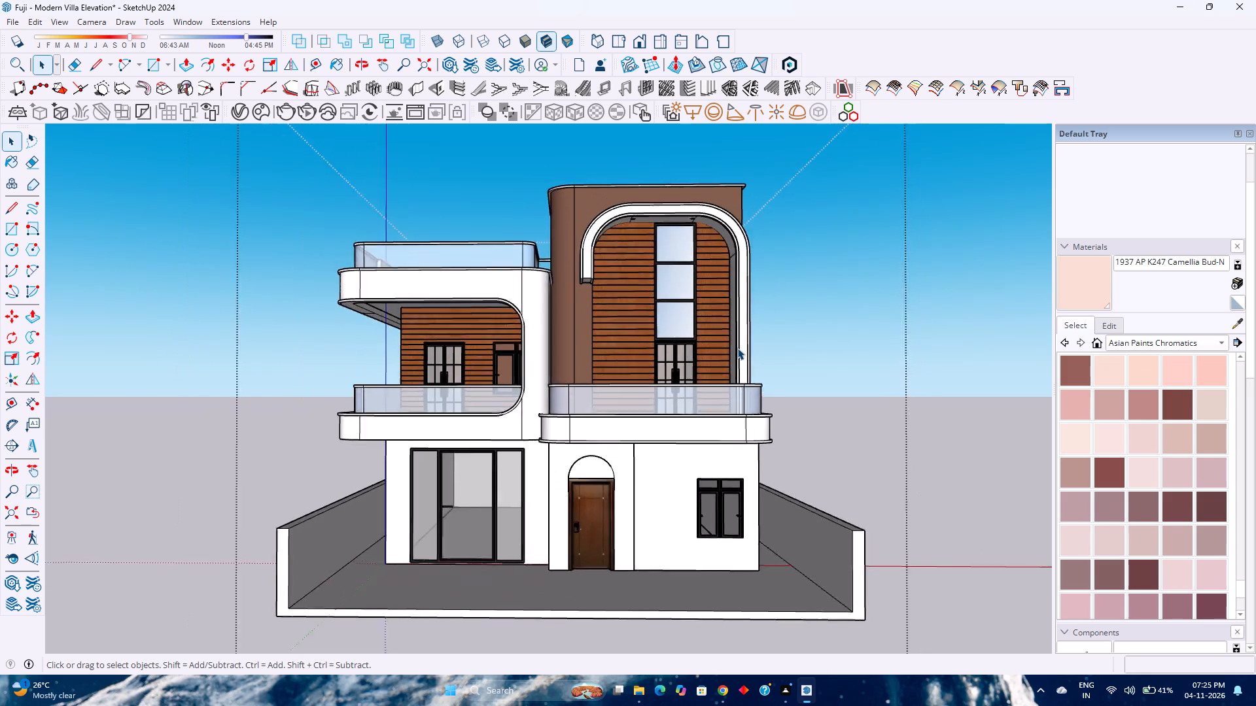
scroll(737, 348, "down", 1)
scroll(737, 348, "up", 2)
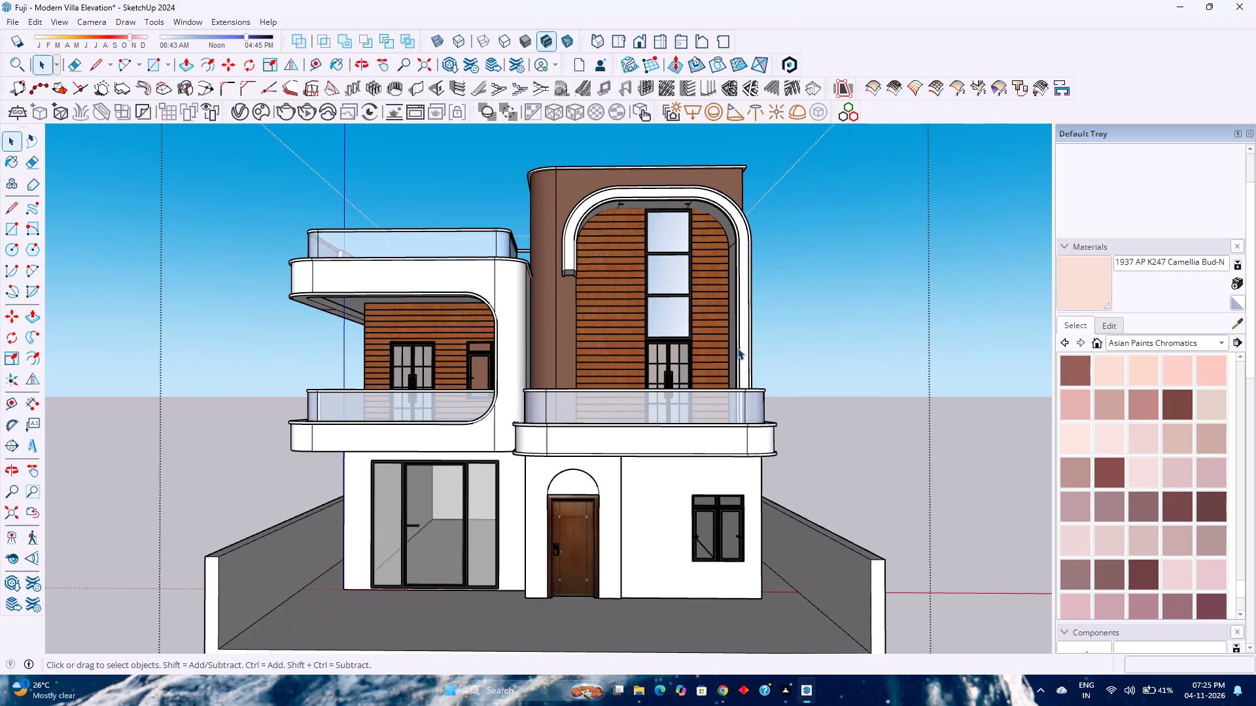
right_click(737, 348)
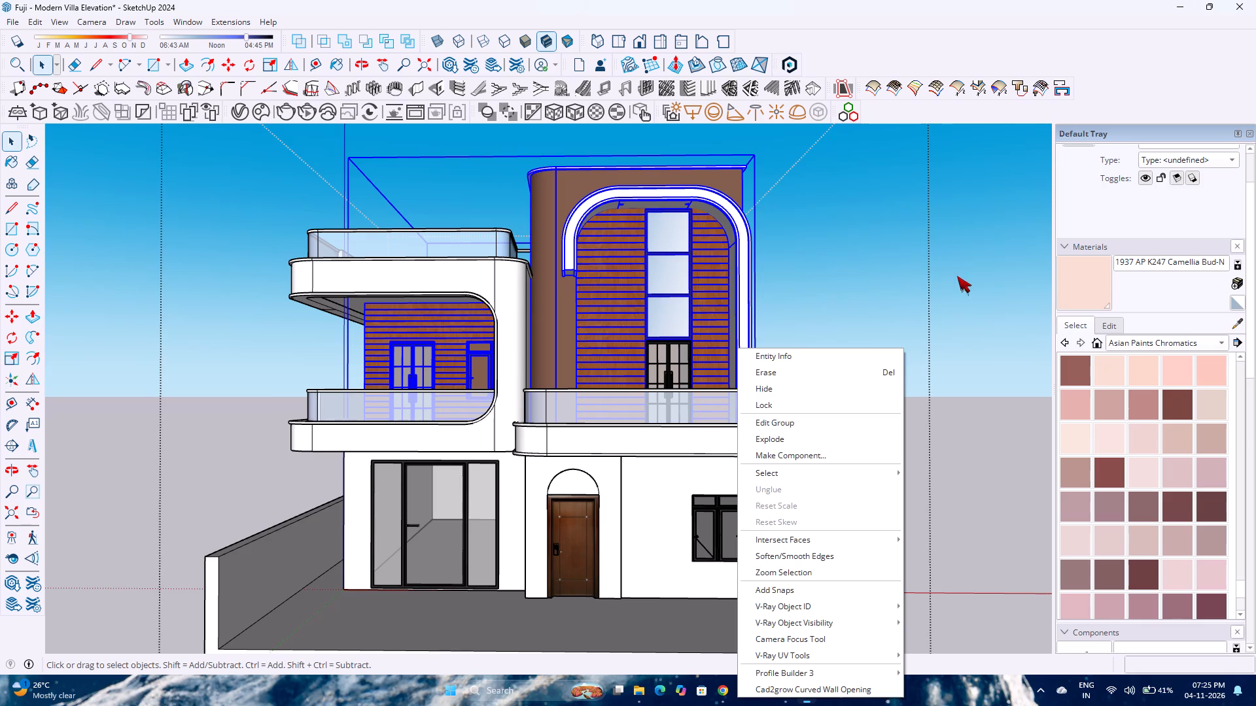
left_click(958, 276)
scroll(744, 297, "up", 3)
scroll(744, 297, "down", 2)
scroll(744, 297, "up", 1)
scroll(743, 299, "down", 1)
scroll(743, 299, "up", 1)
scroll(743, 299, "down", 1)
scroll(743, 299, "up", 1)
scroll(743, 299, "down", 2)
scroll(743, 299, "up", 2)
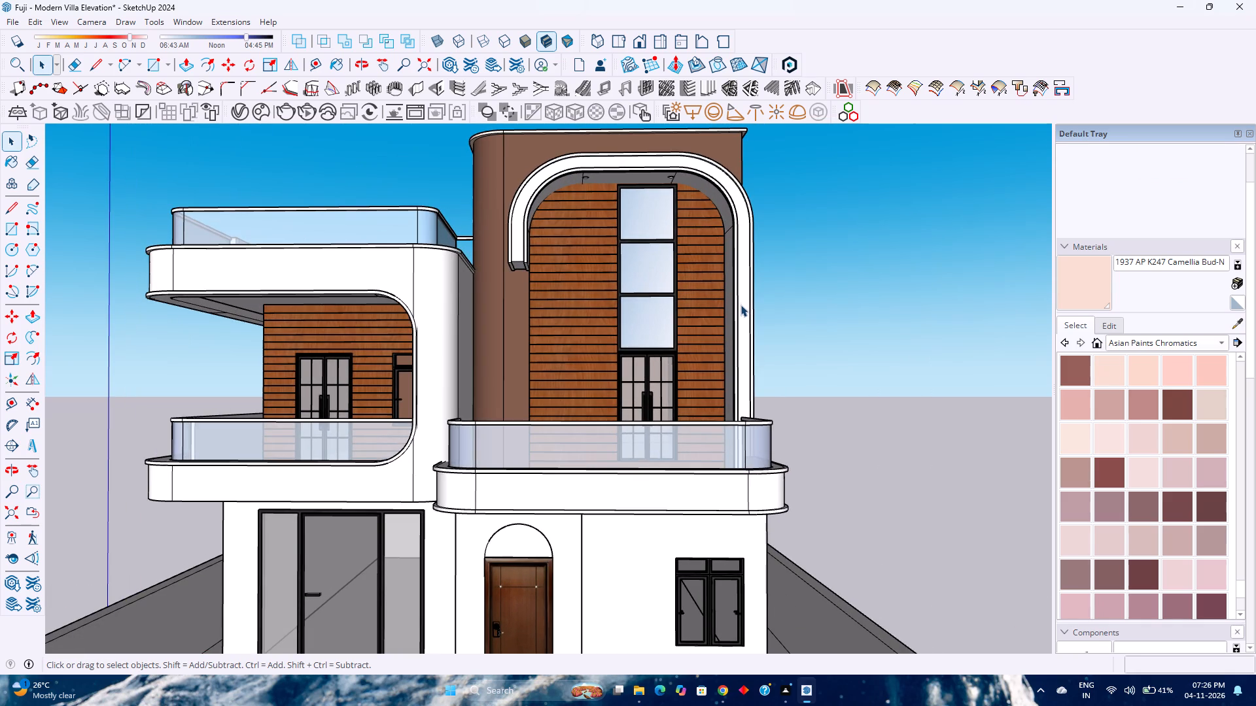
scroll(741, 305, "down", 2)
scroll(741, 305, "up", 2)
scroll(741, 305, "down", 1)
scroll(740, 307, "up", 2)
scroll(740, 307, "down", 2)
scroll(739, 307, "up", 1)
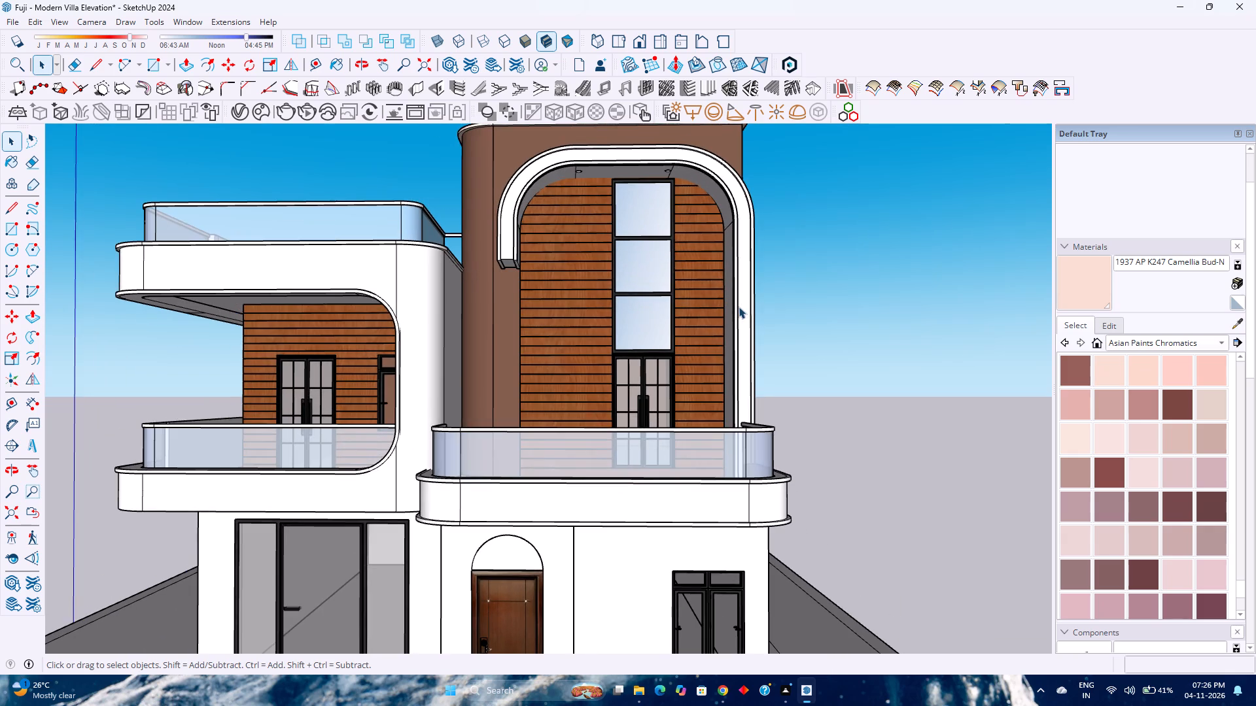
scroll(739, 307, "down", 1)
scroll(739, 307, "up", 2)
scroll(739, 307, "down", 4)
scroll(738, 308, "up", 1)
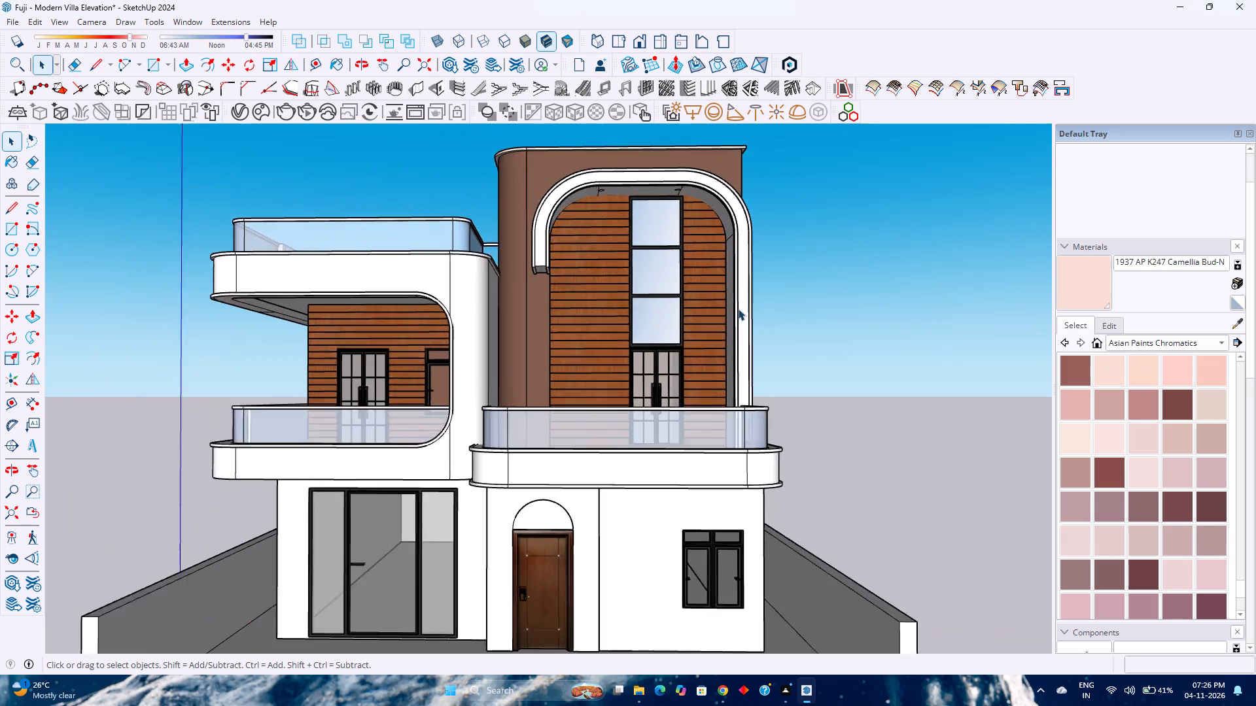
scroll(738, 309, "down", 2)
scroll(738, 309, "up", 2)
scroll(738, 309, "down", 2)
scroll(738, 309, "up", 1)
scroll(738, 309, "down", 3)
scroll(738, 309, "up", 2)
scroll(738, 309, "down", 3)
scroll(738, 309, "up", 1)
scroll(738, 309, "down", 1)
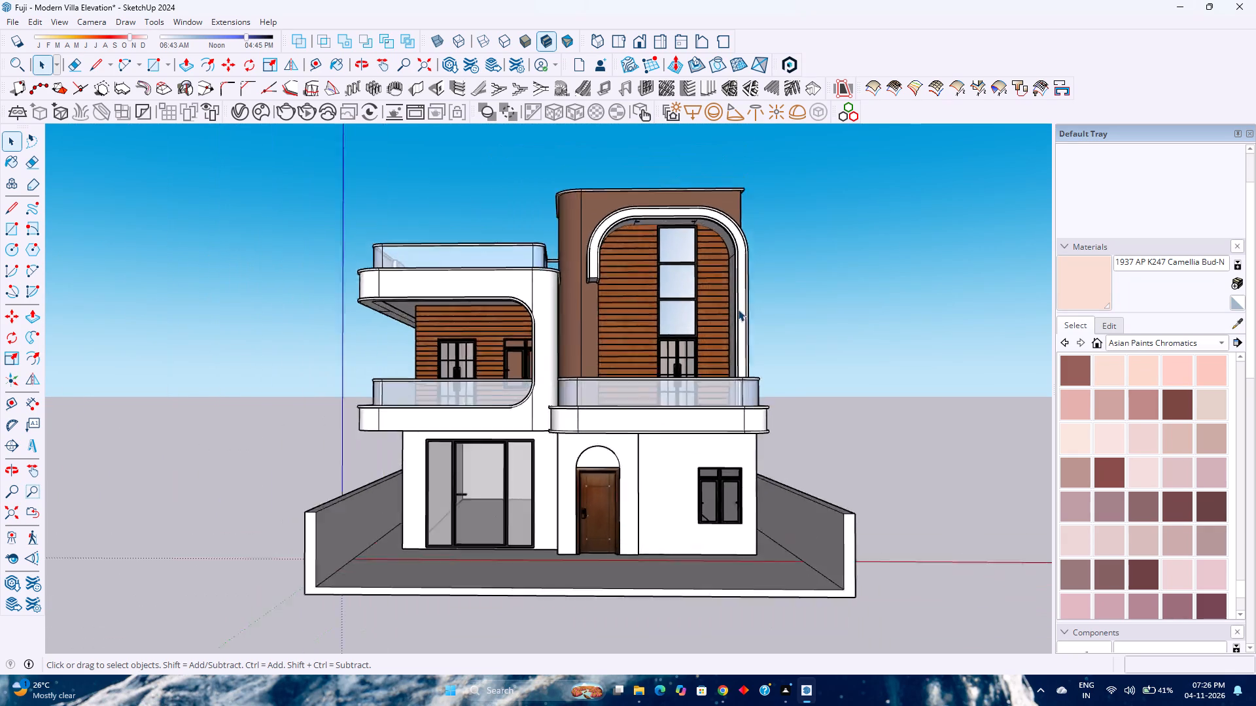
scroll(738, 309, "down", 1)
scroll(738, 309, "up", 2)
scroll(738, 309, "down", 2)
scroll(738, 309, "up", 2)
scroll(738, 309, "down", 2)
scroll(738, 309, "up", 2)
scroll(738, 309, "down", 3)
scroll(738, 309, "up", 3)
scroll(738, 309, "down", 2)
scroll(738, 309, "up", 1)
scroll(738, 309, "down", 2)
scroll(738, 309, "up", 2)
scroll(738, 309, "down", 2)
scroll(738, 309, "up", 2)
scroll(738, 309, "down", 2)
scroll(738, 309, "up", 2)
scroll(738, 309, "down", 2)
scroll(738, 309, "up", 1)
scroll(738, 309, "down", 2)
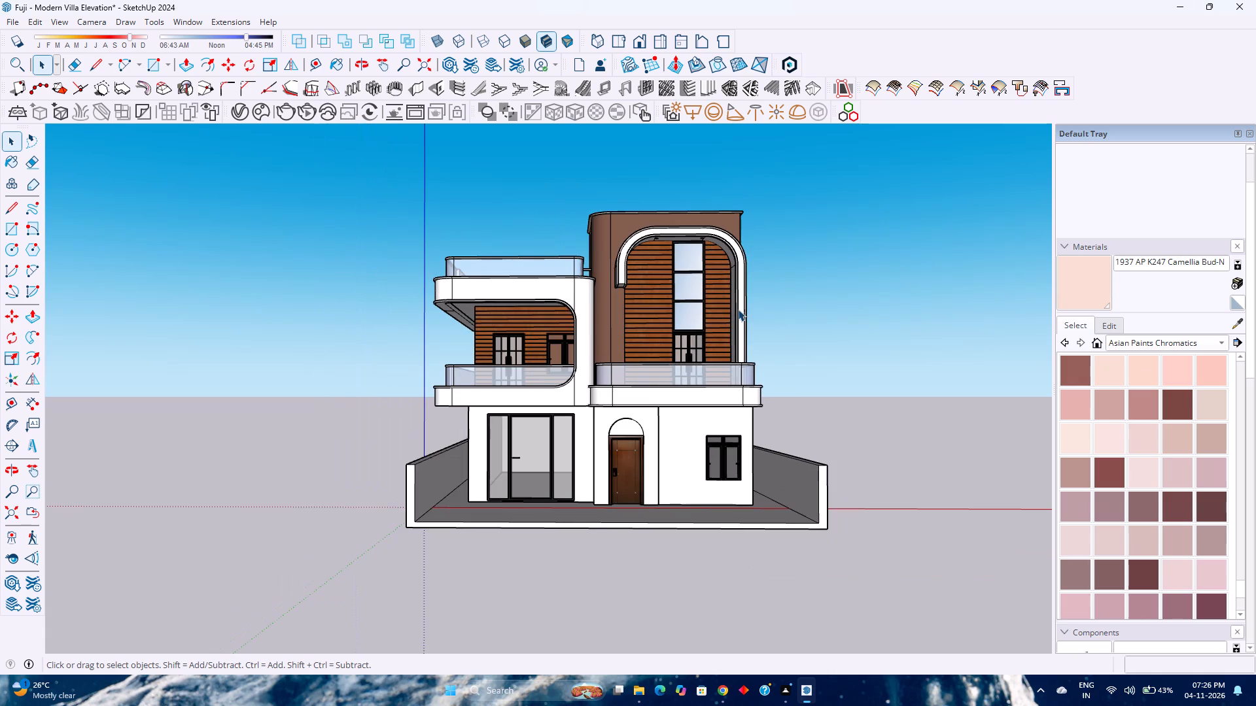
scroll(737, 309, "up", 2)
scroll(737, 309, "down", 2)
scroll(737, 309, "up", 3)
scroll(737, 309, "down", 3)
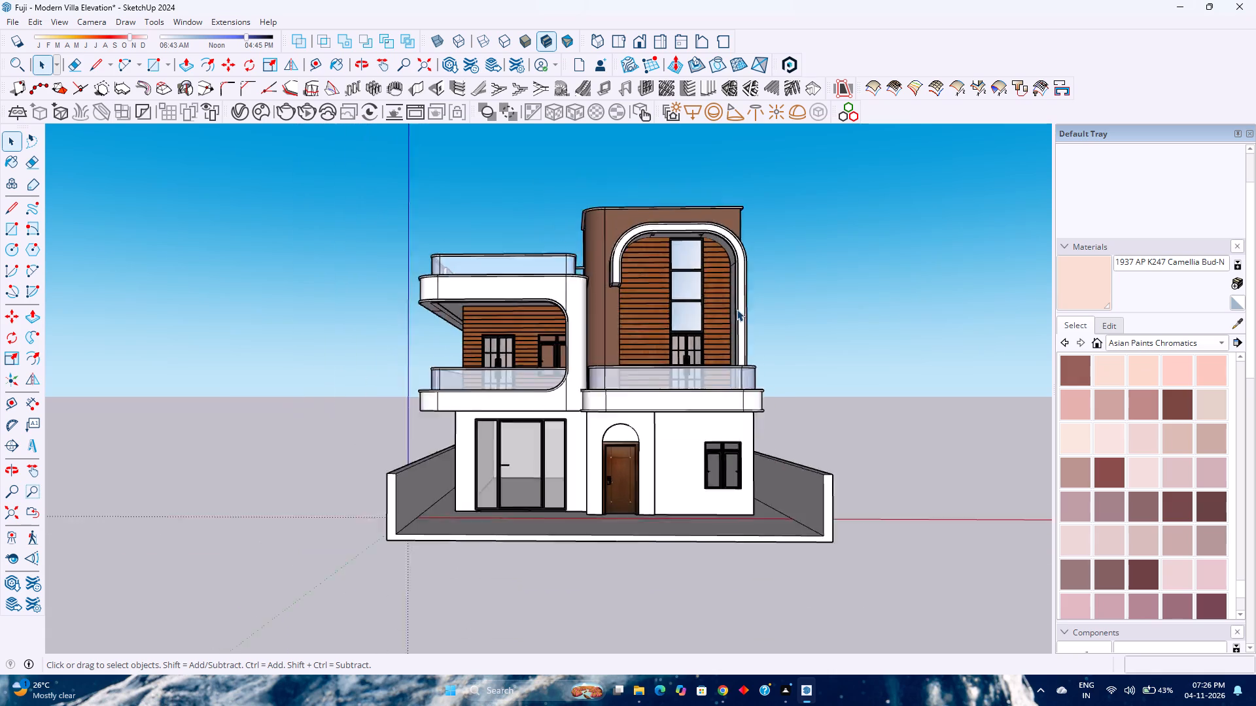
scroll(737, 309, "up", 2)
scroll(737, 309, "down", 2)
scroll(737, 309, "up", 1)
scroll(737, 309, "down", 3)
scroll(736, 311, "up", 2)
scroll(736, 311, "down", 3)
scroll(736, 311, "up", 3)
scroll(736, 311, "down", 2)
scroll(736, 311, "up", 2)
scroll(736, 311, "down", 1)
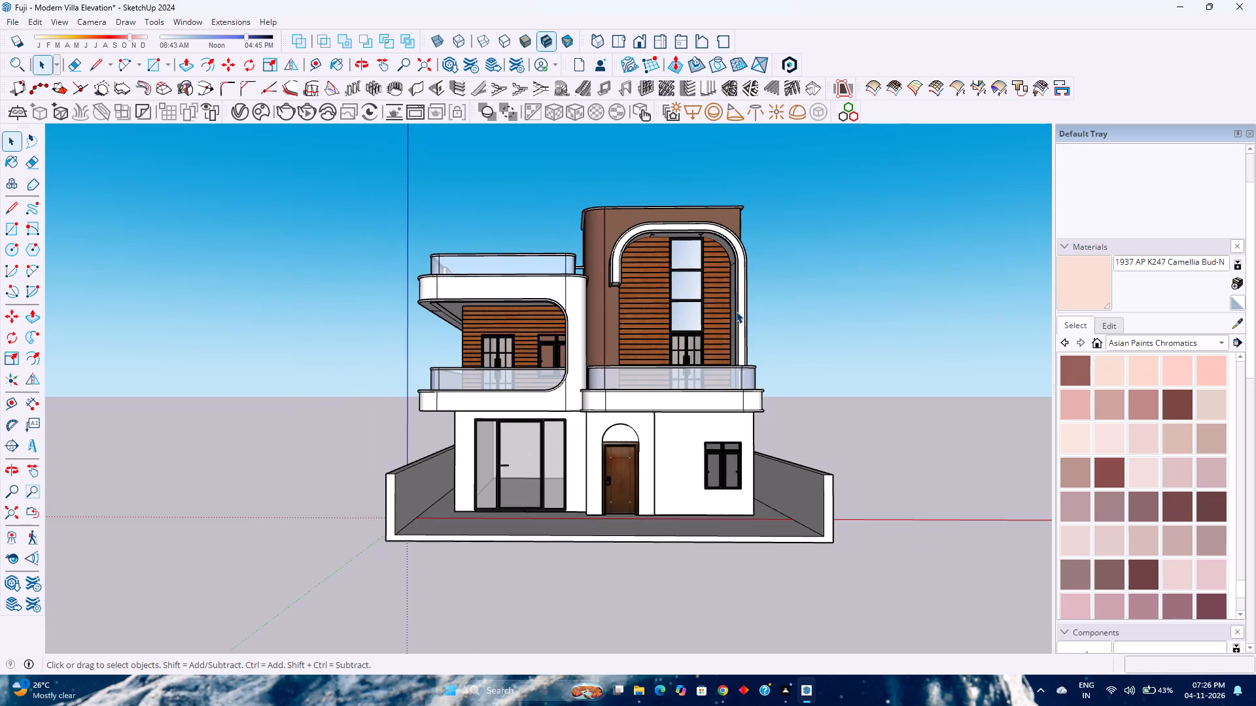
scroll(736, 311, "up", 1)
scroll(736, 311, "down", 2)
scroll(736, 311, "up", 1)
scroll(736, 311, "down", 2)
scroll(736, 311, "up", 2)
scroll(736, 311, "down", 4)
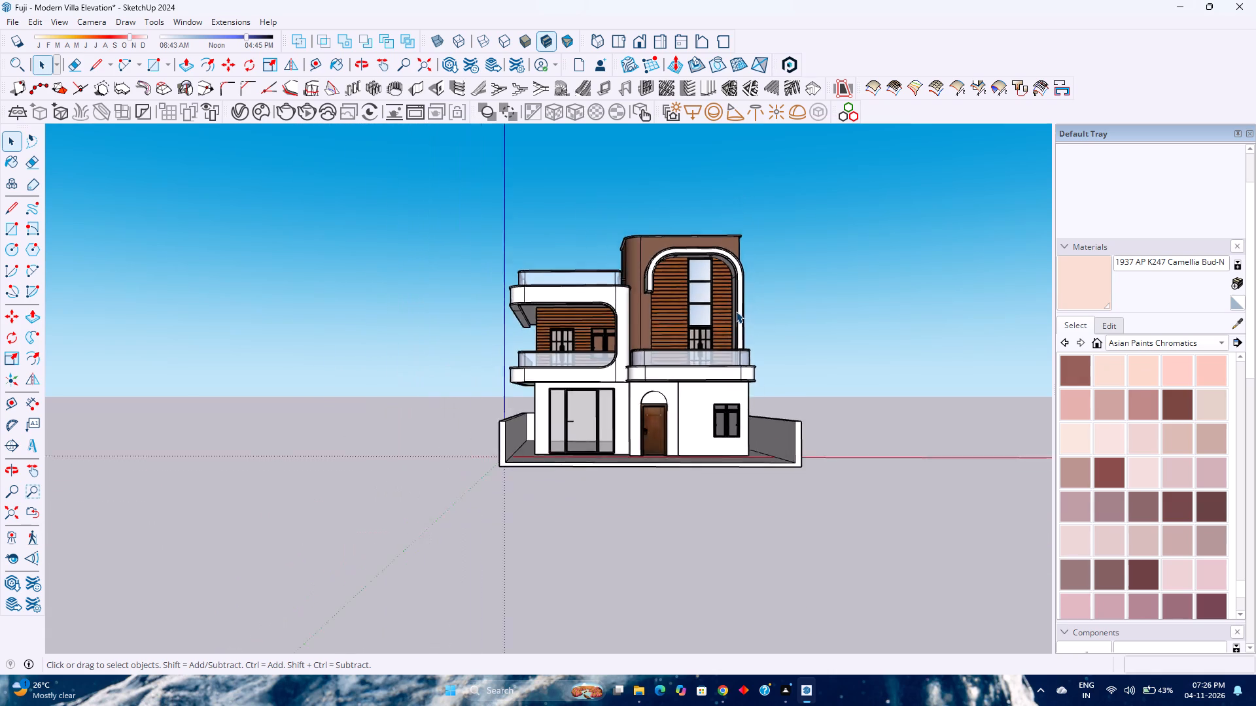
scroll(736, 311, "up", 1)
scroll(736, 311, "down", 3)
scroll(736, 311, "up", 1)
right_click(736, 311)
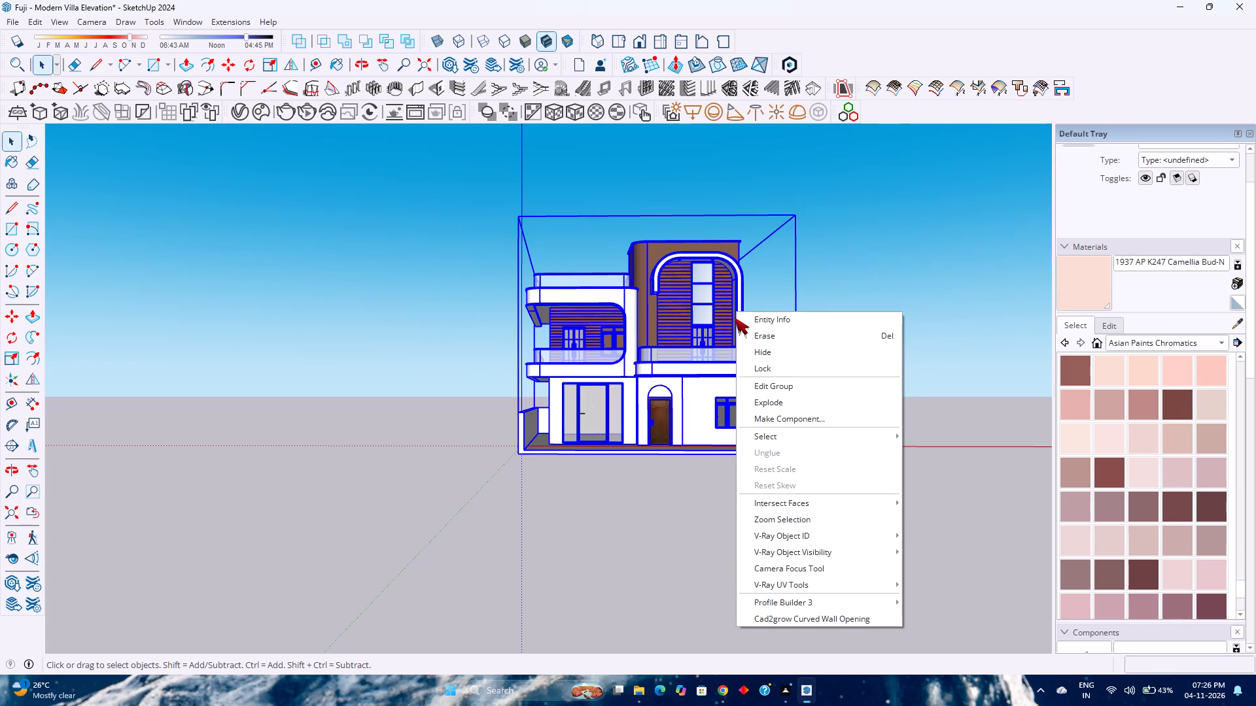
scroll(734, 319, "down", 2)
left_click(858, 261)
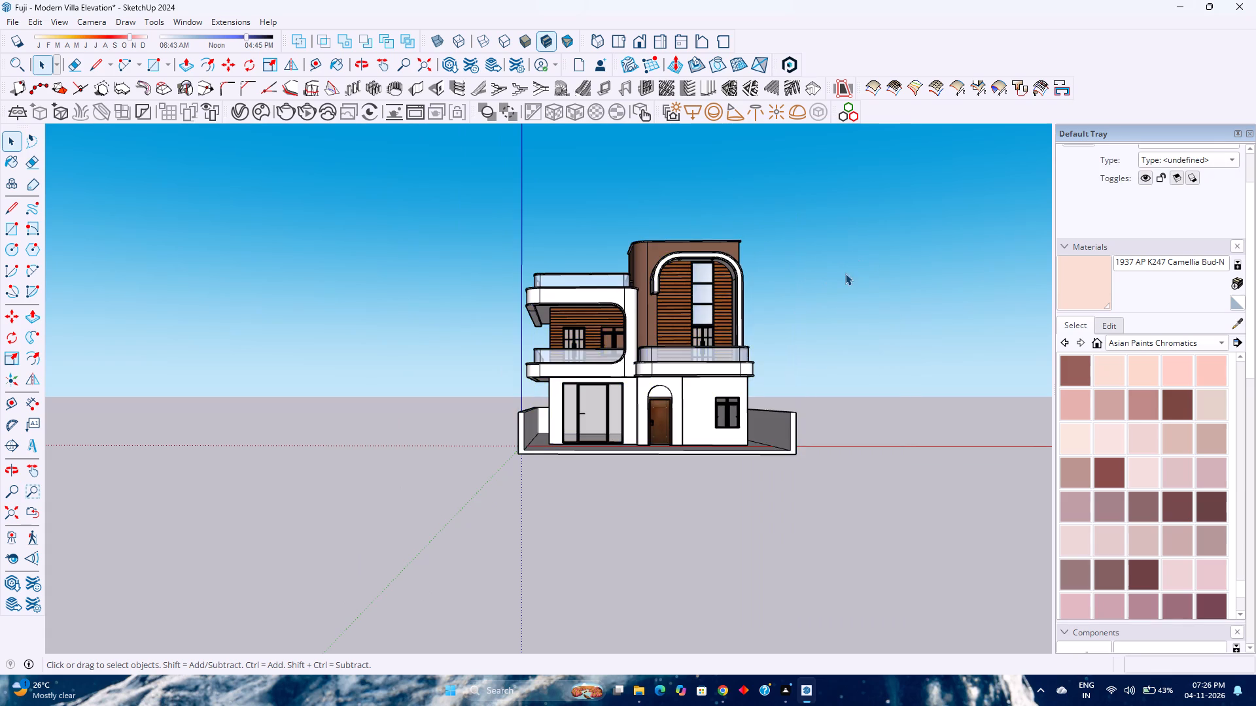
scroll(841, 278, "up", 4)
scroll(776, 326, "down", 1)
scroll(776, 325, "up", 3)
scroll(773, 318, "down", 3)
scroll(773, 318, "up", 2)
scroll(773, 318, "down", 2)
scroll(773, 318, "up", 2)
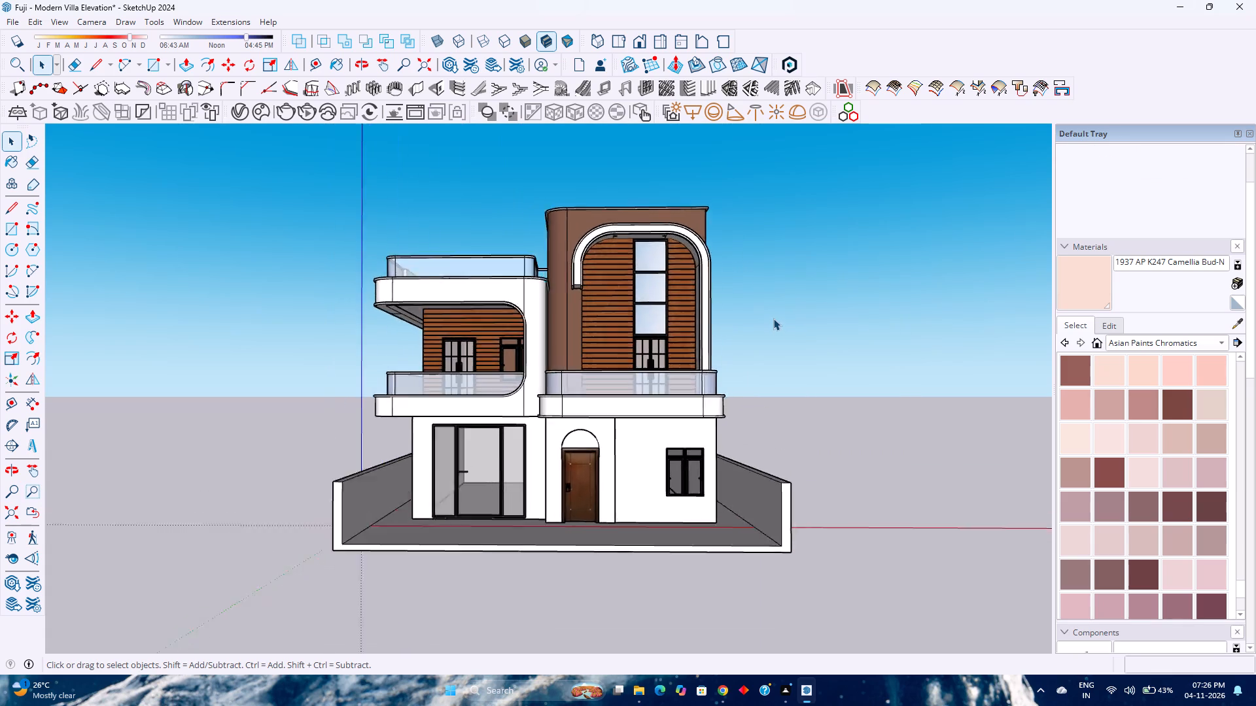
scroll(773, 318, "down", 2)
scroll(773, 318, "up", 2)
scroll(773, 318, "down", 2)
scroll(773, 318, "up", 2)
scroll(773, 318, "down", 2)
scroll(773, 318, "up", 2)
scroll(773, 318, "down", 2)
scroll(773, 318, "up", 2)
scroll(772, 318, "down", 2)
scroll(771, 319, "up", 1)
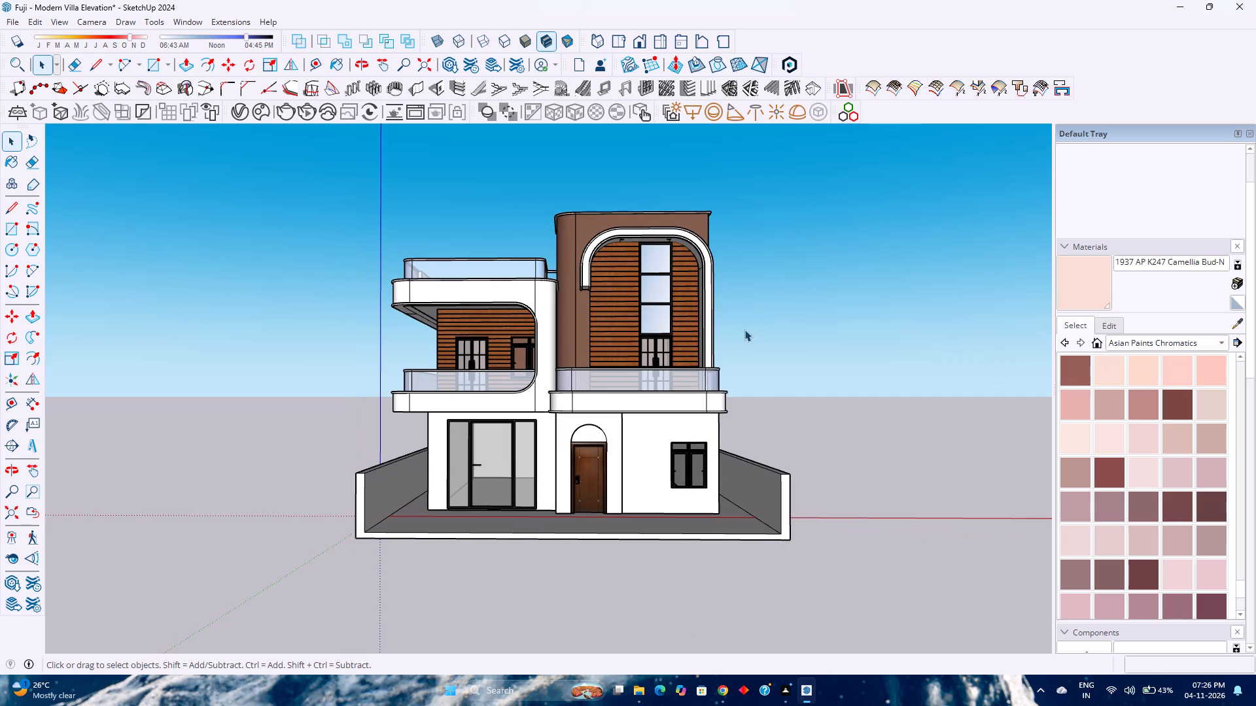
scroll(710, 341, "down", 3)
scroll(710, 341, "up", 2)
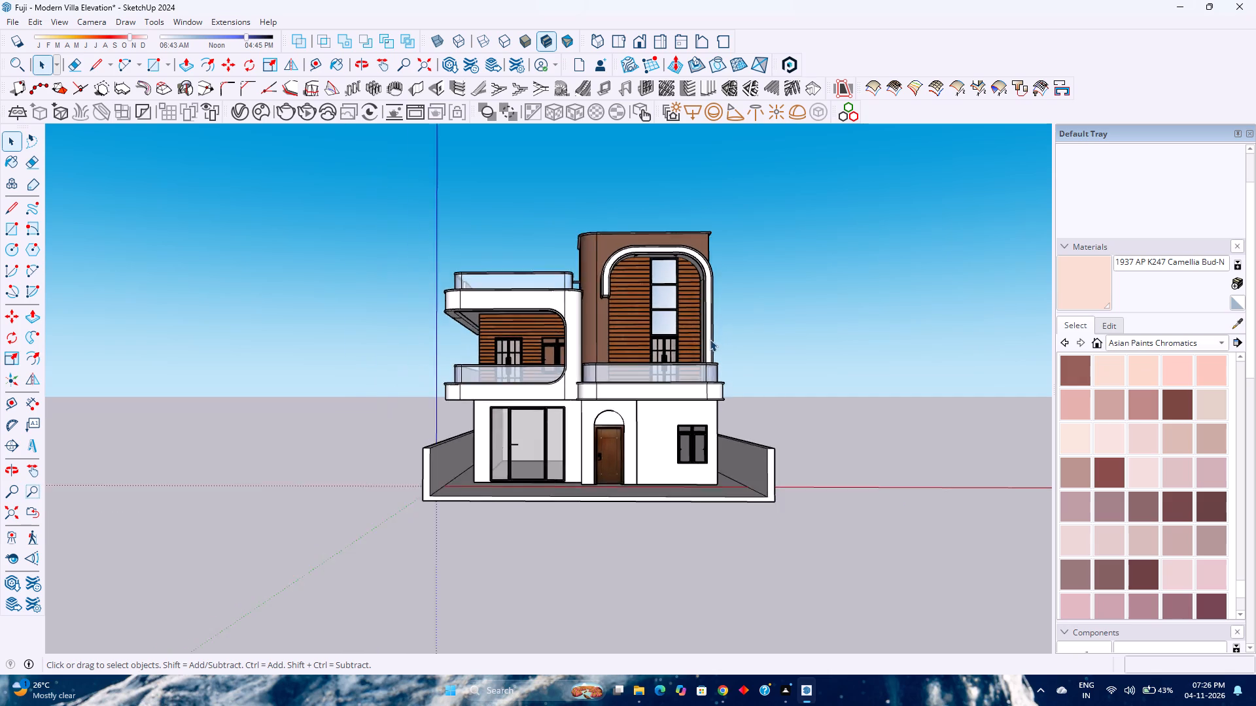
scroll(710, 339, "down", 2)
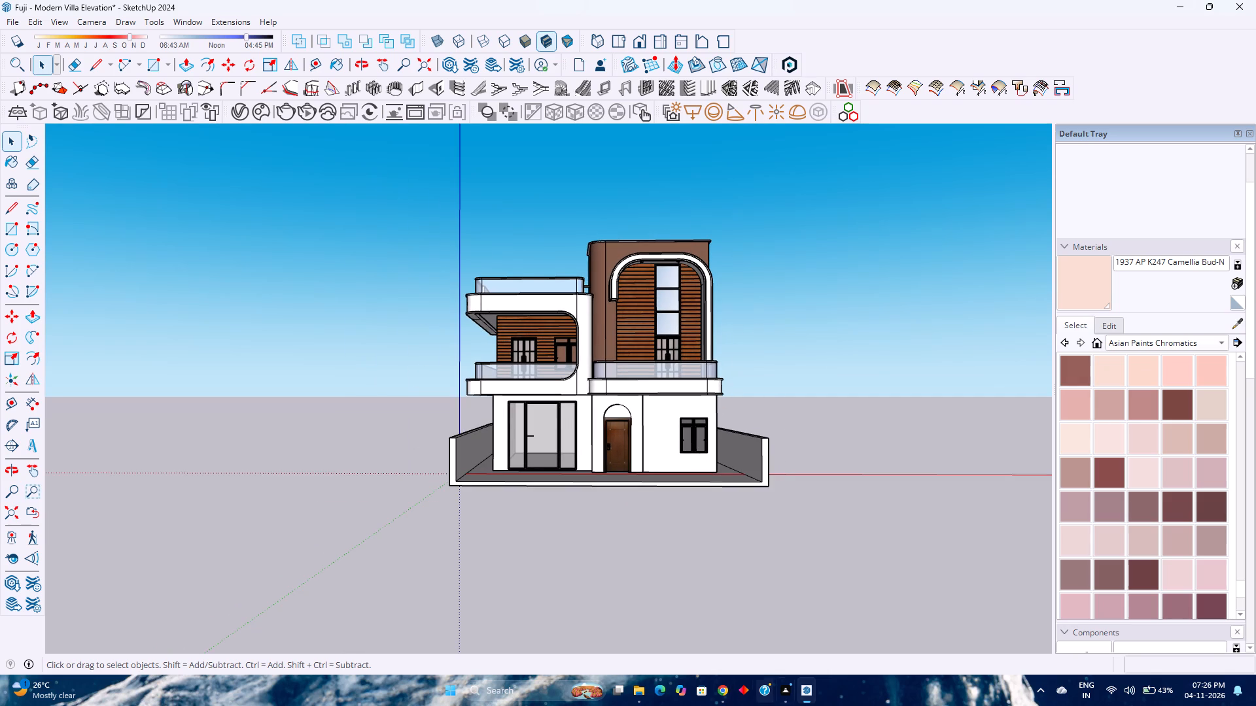
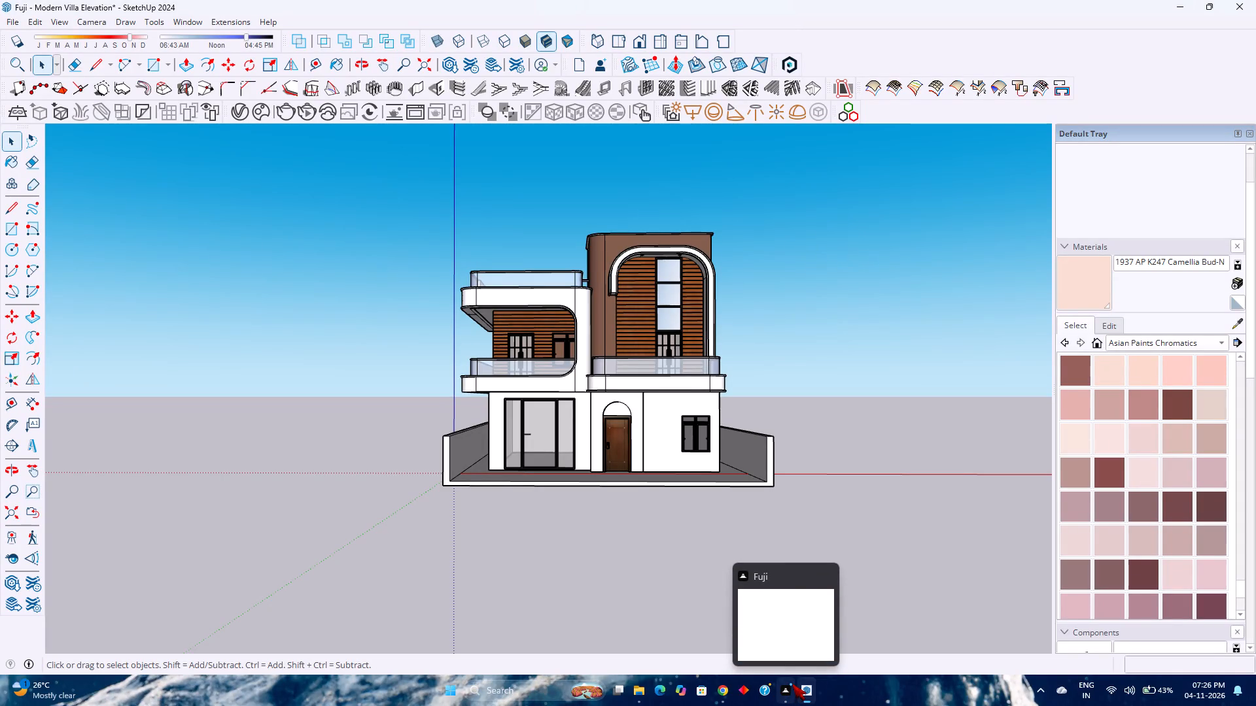
Examine the villa's front facade, focusing on the ground-floor entrance door, glass doors and window.
left_click(630, 516)
scroll(618, 437, "up", 6)
scroll(621, 426, "down", 5)
scroll(621, 426, "up", 3)
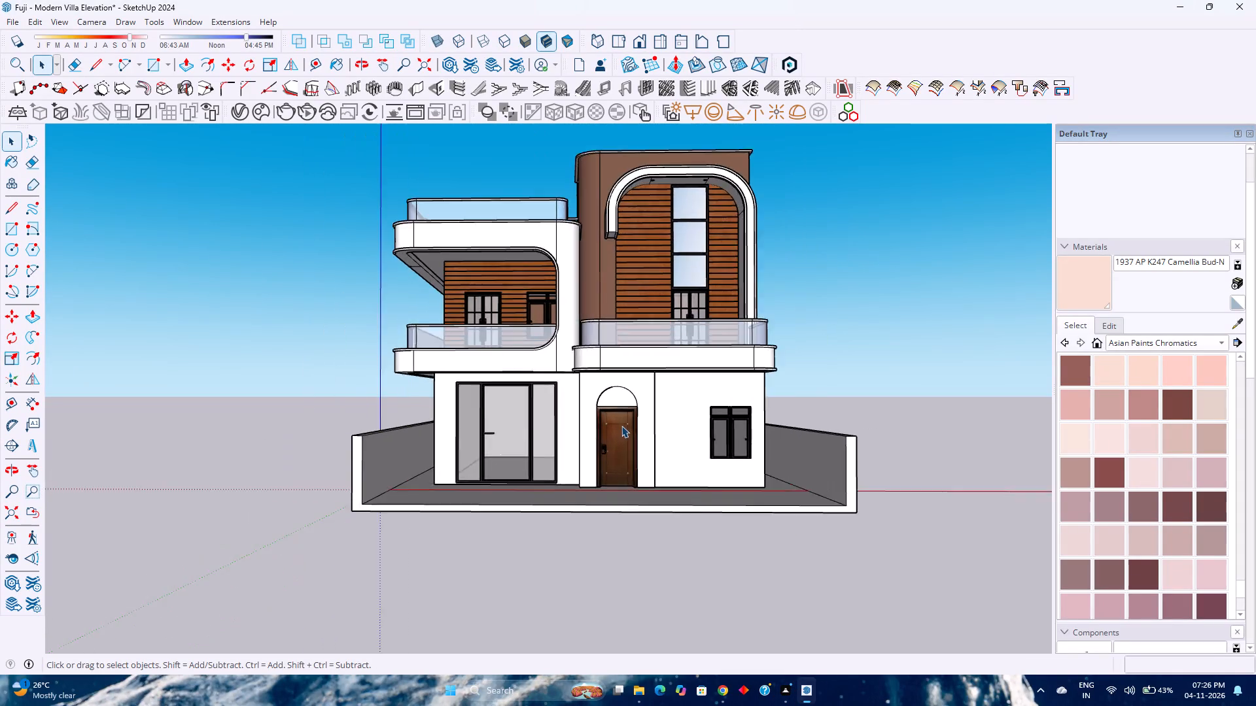
scroll(621, 426, "down", 3)
scroll(515, 464, "up", 4)
middle_click_drag(535, 458, 491, 504)
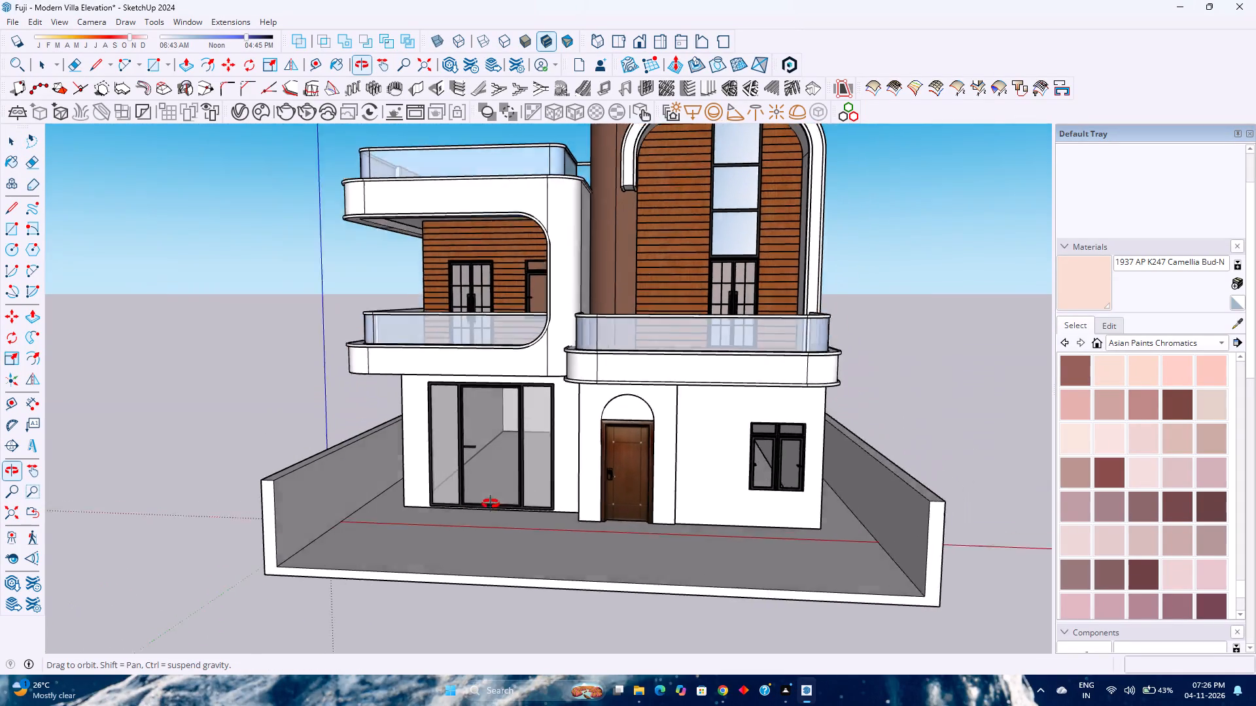
middle_click_drag(491, 504, 481, 509)
middle_click(481, 509)
scroll(628, 378, "up", 3)
scroll(623, 407, "down", 5)
scroll(623, 407, "up", 4)
scroll(623, 407, "down", 3)
scroll(623, 407, "up", 4)
scroll(623, 407, "down", 4)
scroll(623, 407, "up", 2)
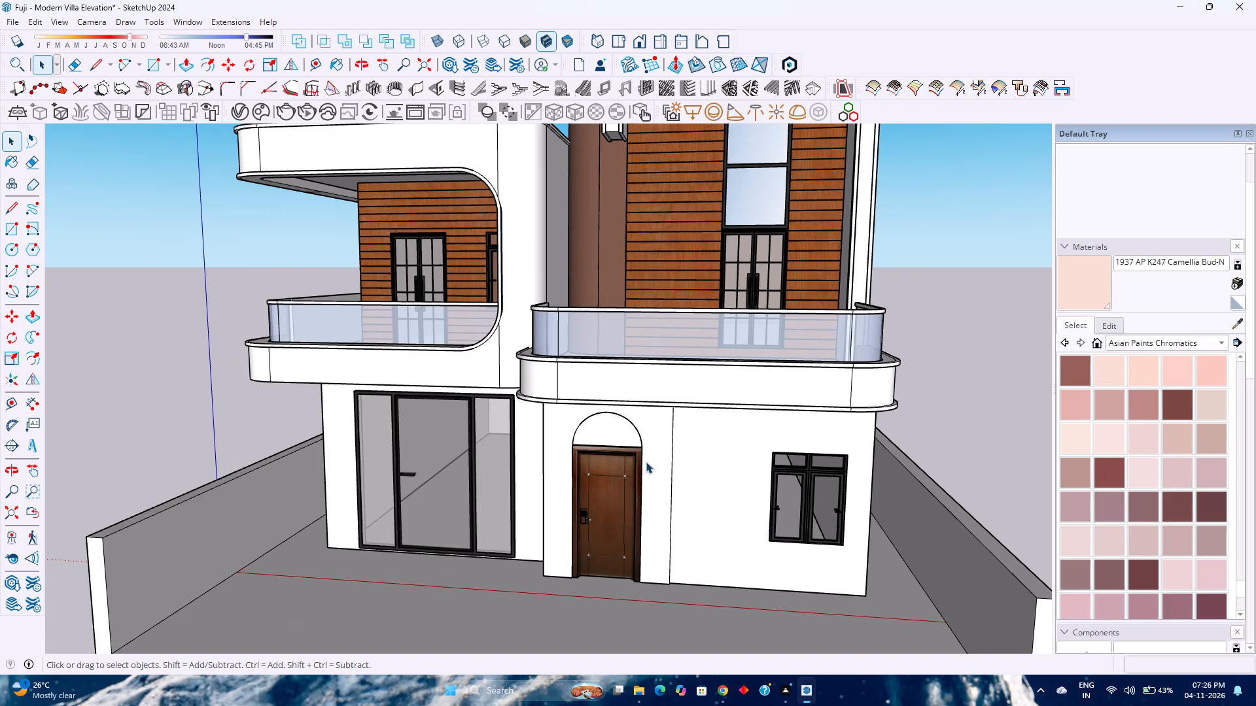
scroll(646, 462, "up", 2)
scroll(646, 462, "down", 3)
scroll(646, 462, "up", 2)
scroll(644, 463, "down", 1)
scroll(644, 463, "up", 3)
scroll(644, 463, "down", 3)
scroll(644, 463, "up", 3)
scroll(644, 463, "down", 3)
scroll(644, 463, "up", 2)
scroll(644, 463, "down", 2)
scroll(644, 463, "up", 2)
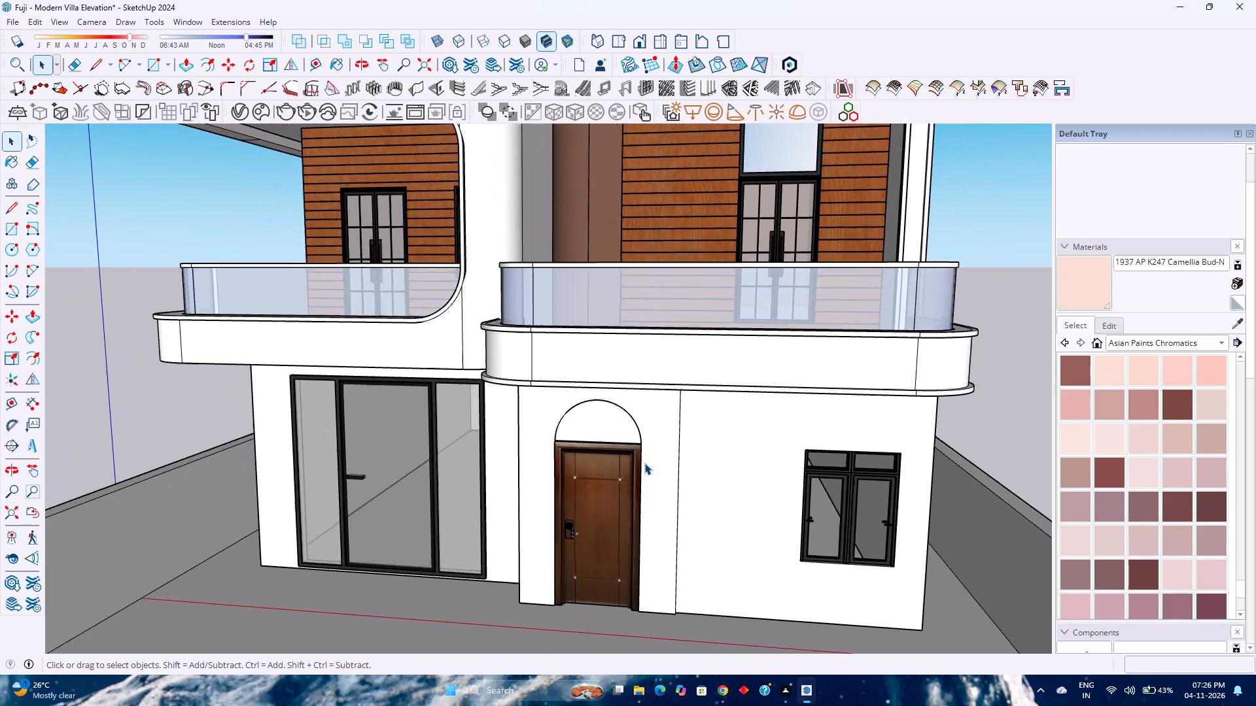
scroll(644, 463, "up", 1)
scroll(644, 463, "down", 3)
scroll(644, 463, "up", 3)
scroll(644, 463, "down", 4)
scroll(644, 463, "up", 3)
scroll(644, 463, "down", 2)
scroll(644, 463, "up", 2)
scroll(644, 463, "down", 2)
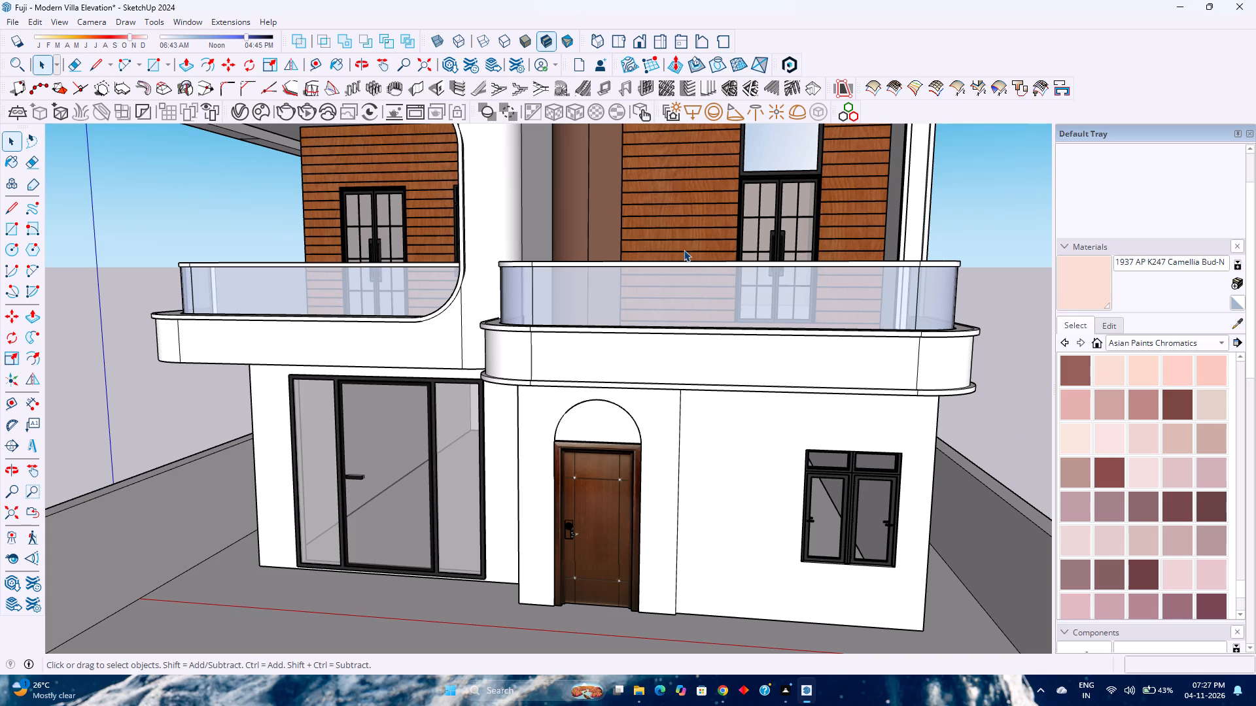
Switch the materials library from Asian Paints Chromatics to the In Model collection.
left_click(1106, 328)
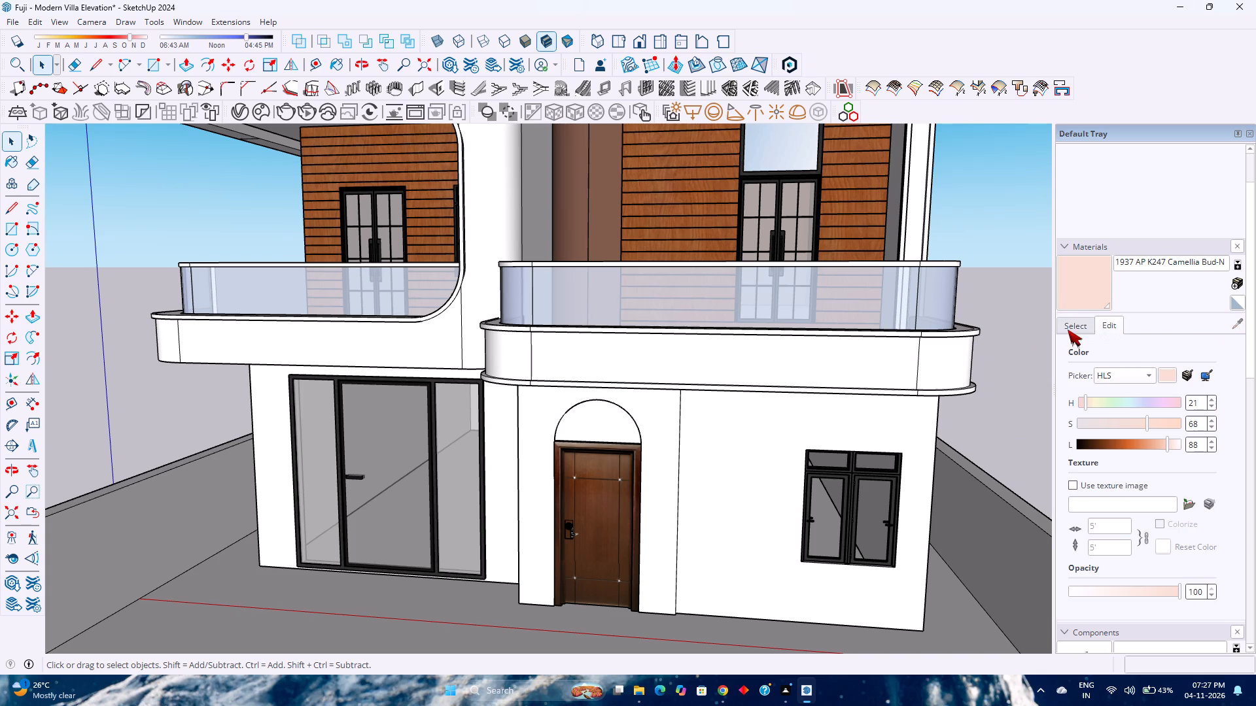
left_click(1068, 329)
double_click(669, 435)
triple_click(669, 435)
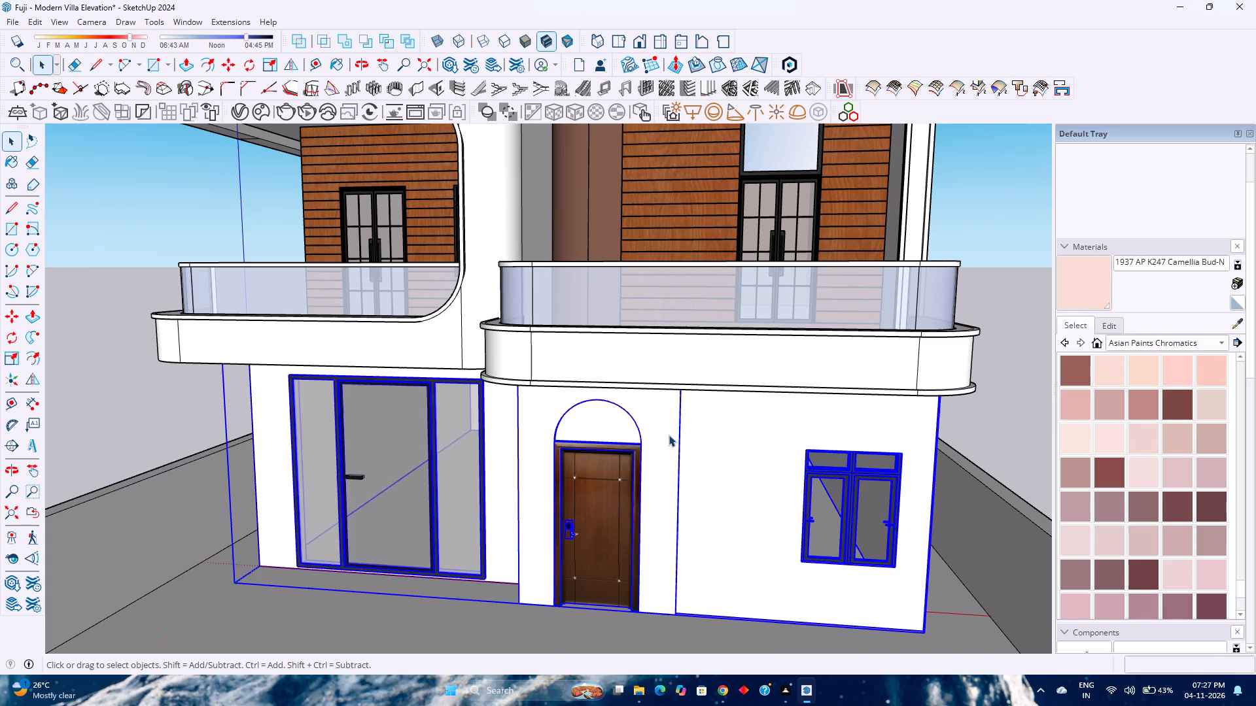
left_click(669, 435)
left_click(667, 459)
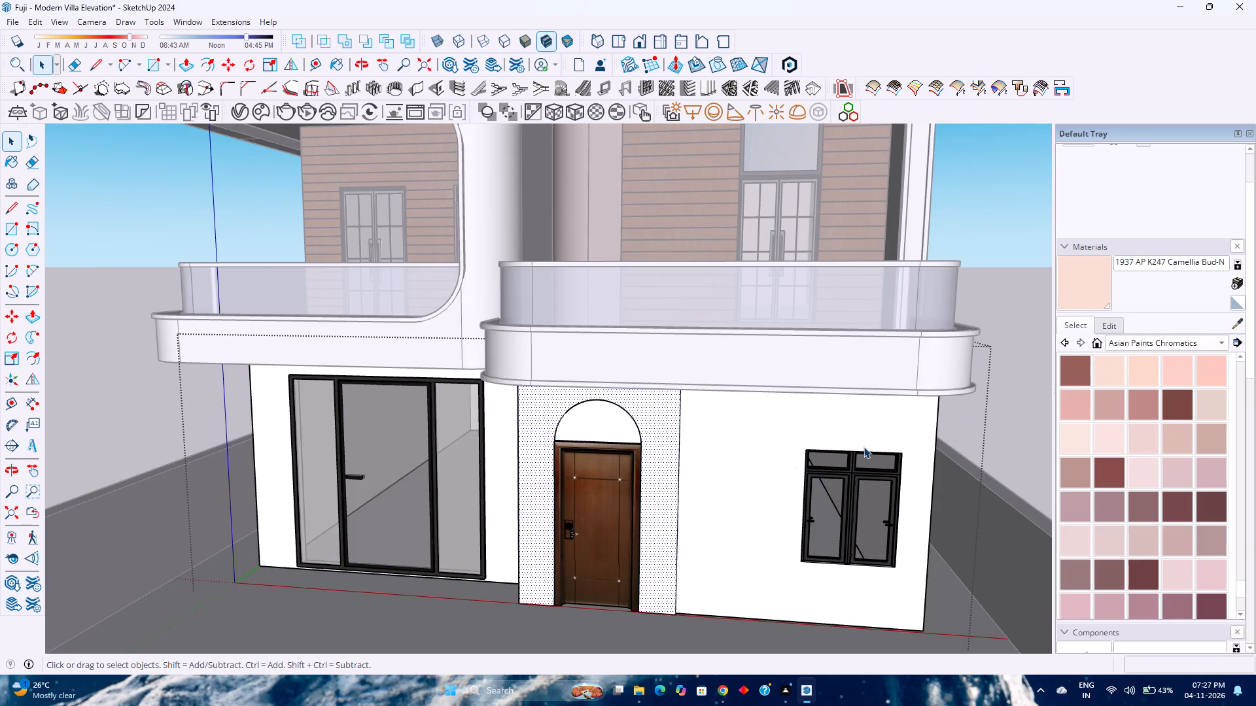
scroll(1088, 293, "up", 3)
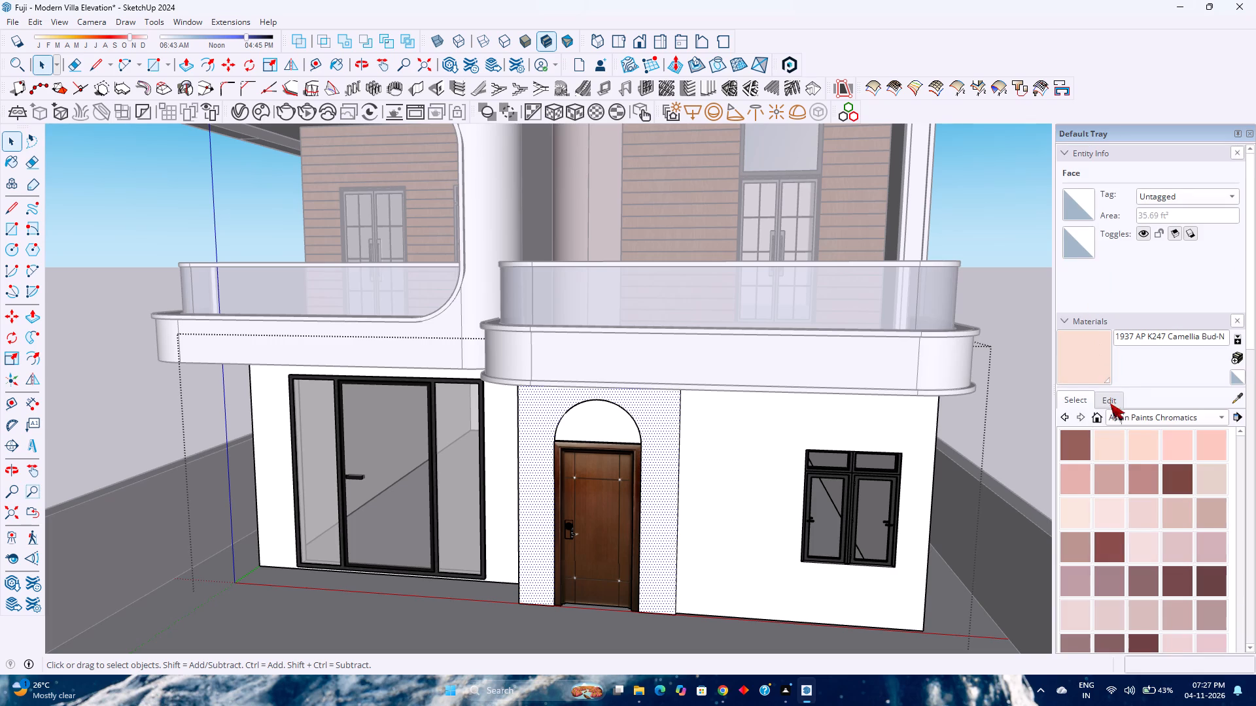
left_click(1130, 414)
left_click(1107, 338)
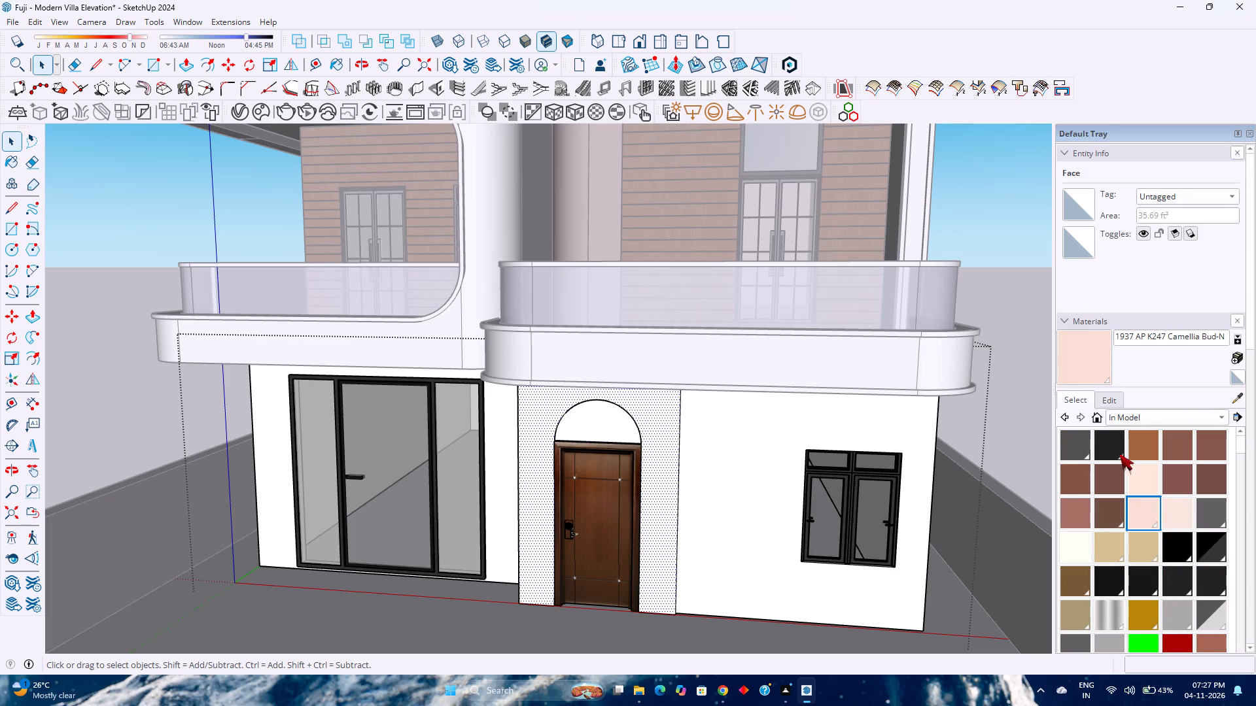
left_click(1174, 446)
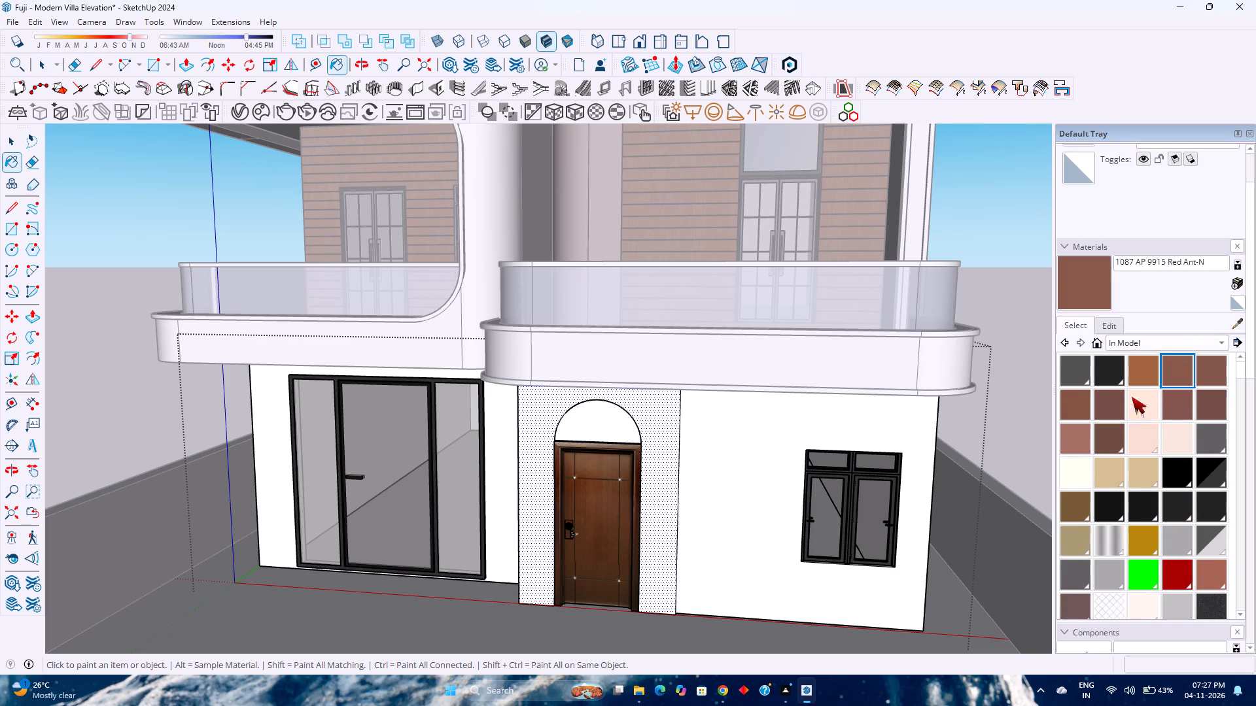
key("space")
key("Escape")
Check which paint material the tower's brown wall beside the wood cladding uses and view its colour settings.
scroll(783, 380, "up", 2)
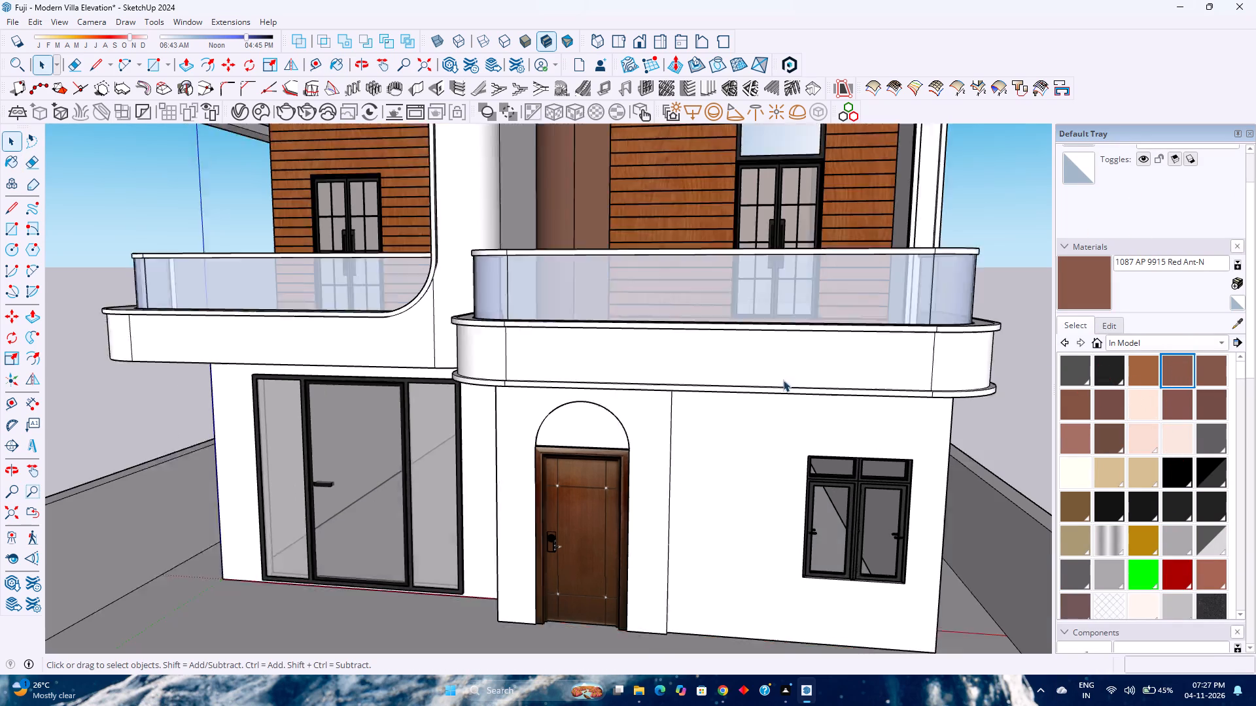
scroll(783, 380, "up", 1)
double_click(515, 177)
scroll(526, 179, "up", 2)
left_click(529, 179)
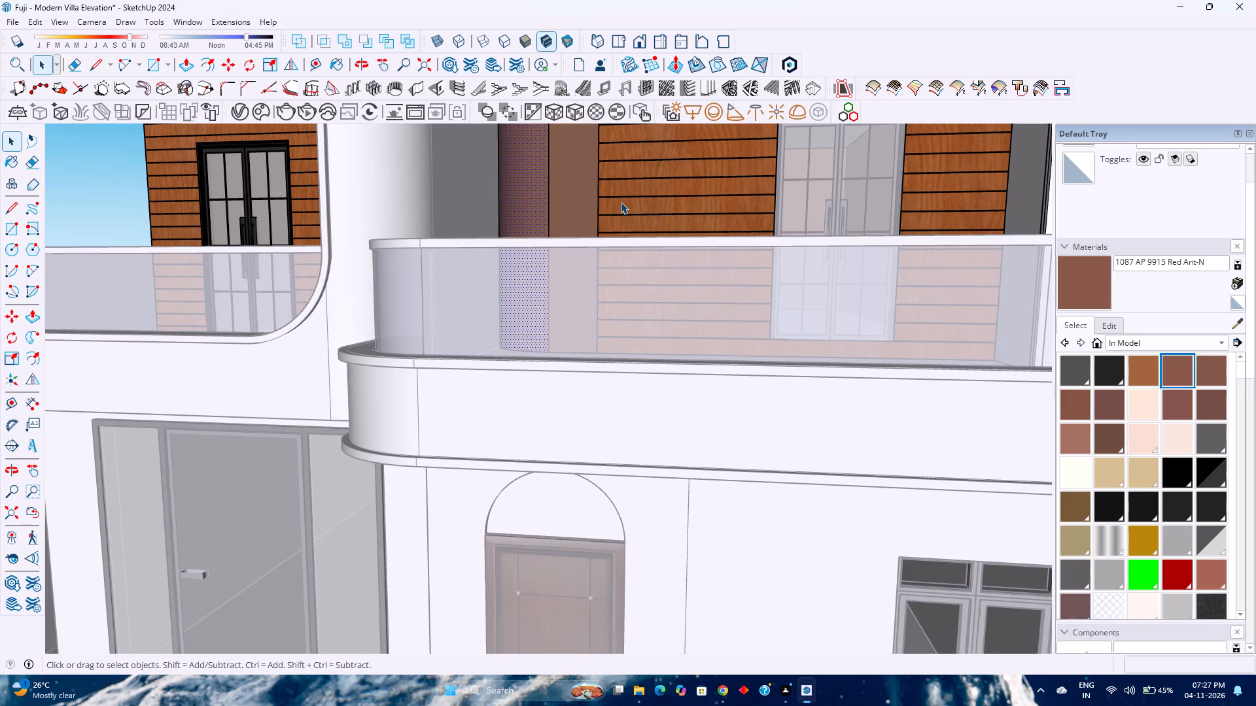
scroll(1076, 209, "up", 2)
left_click(1076, 209)
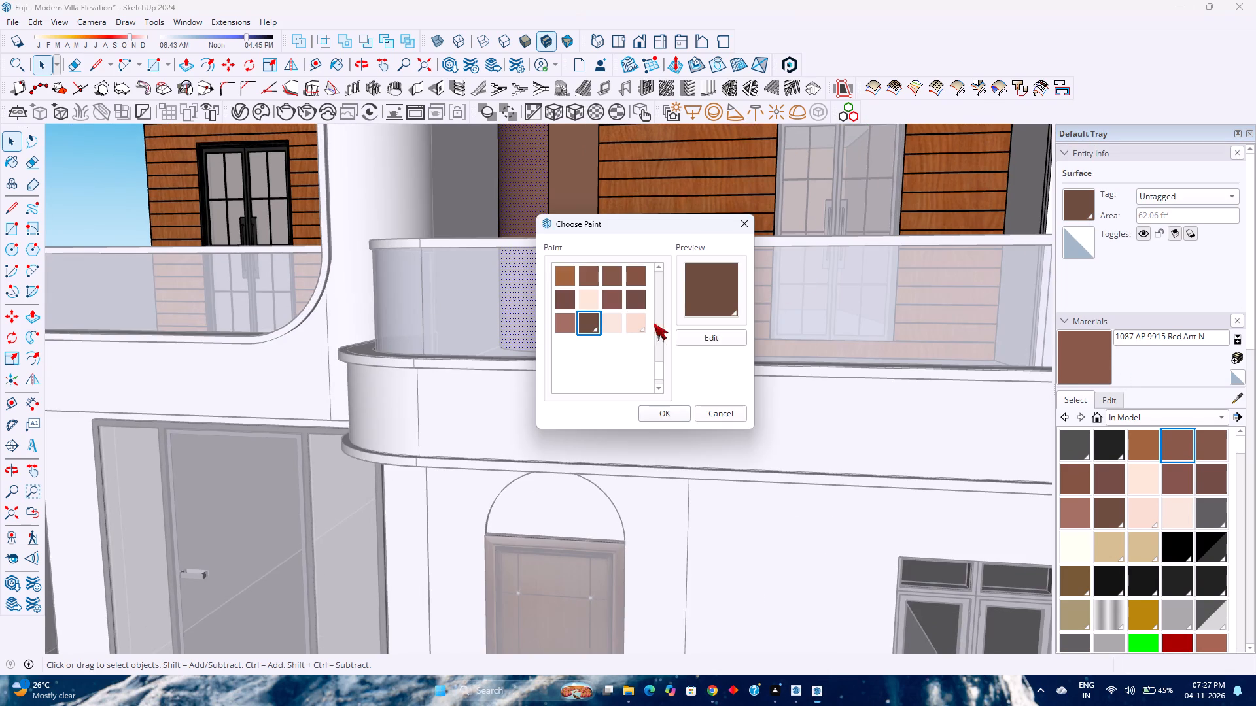
left_click(708, 337)
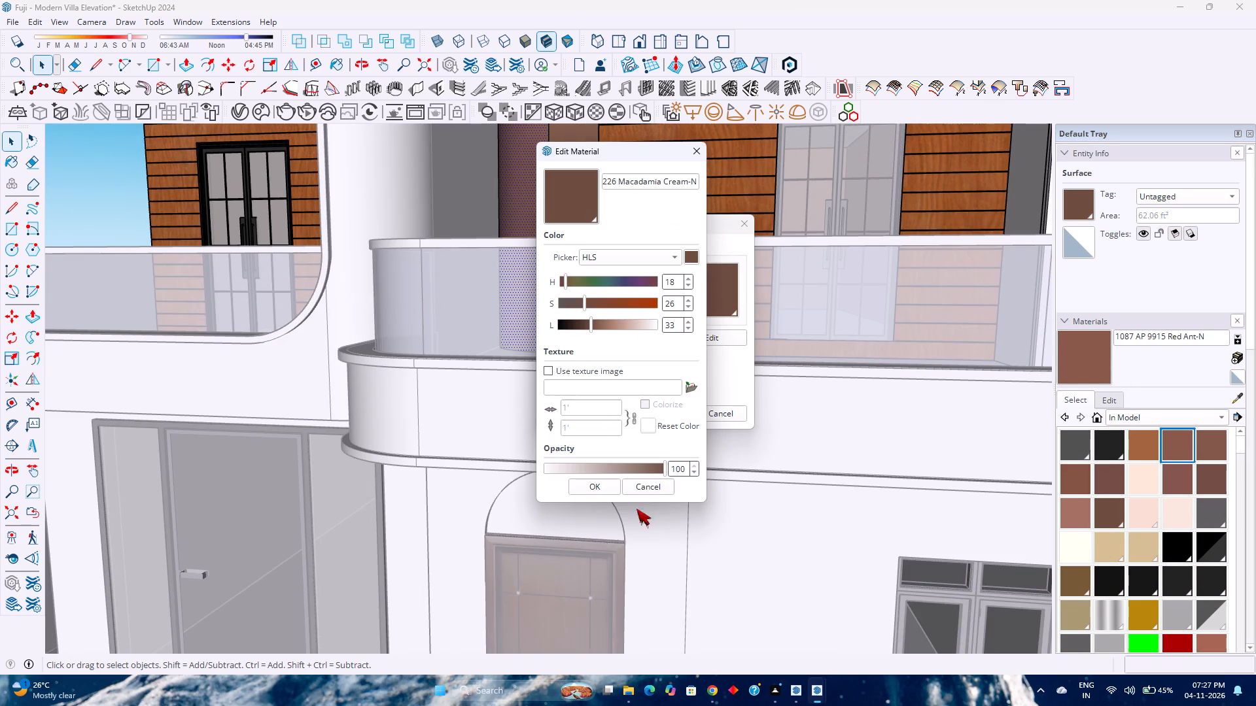
left_click(647, 484)
key("Escape")
key("Escape")
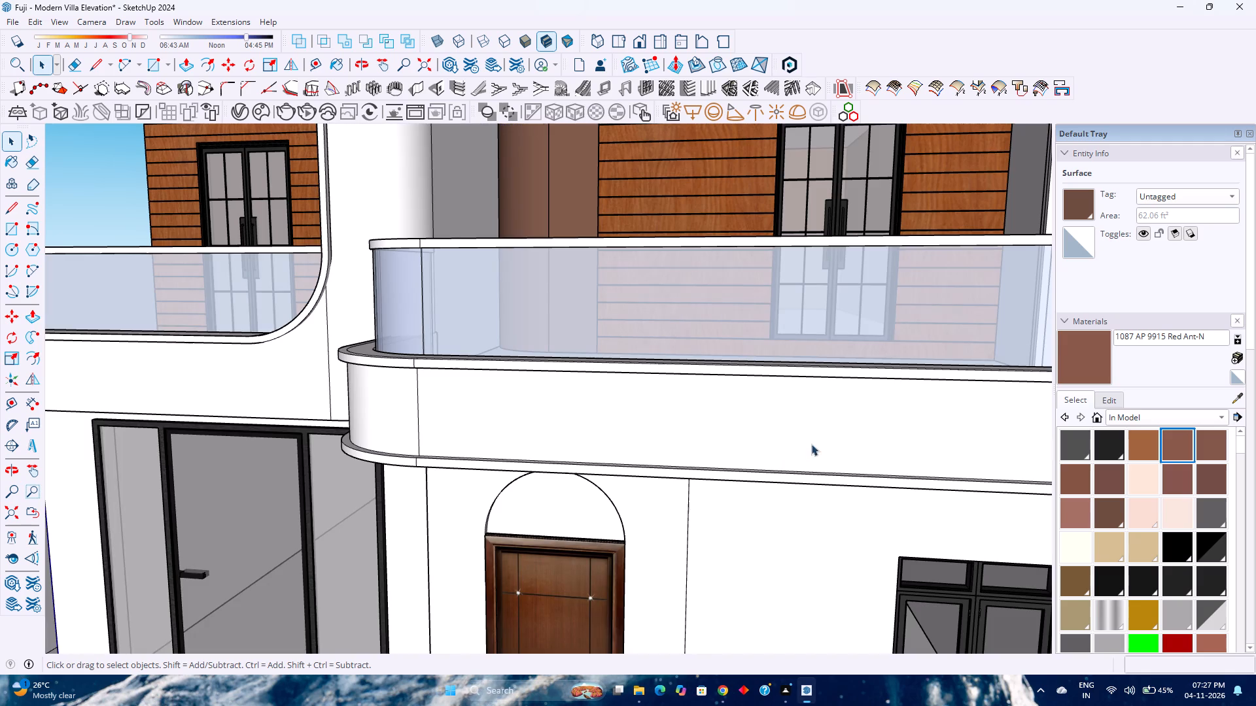
Paint the ground floor's front wall face around the arched entrance door with the in-model AP K226 Macadamia Cream-N.
left_click(1206, 443)
left_click(1072, 409)
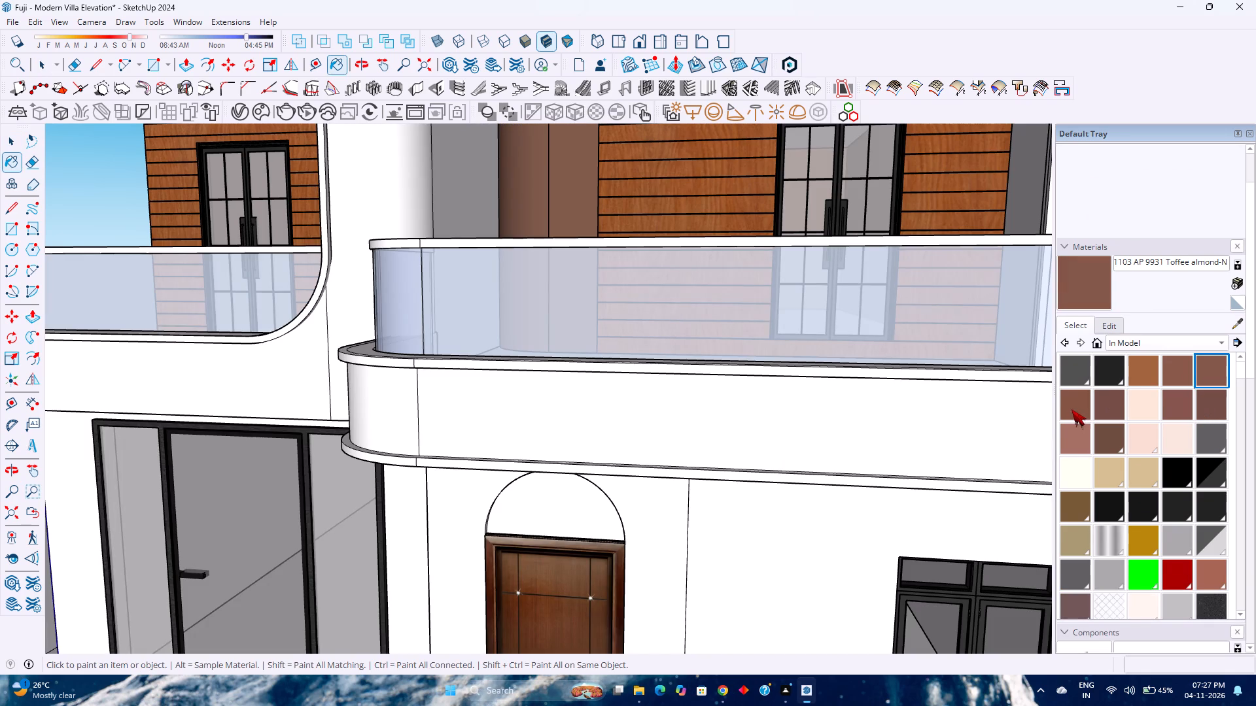
left_click(1102, 406)
left_click(1175, 400)
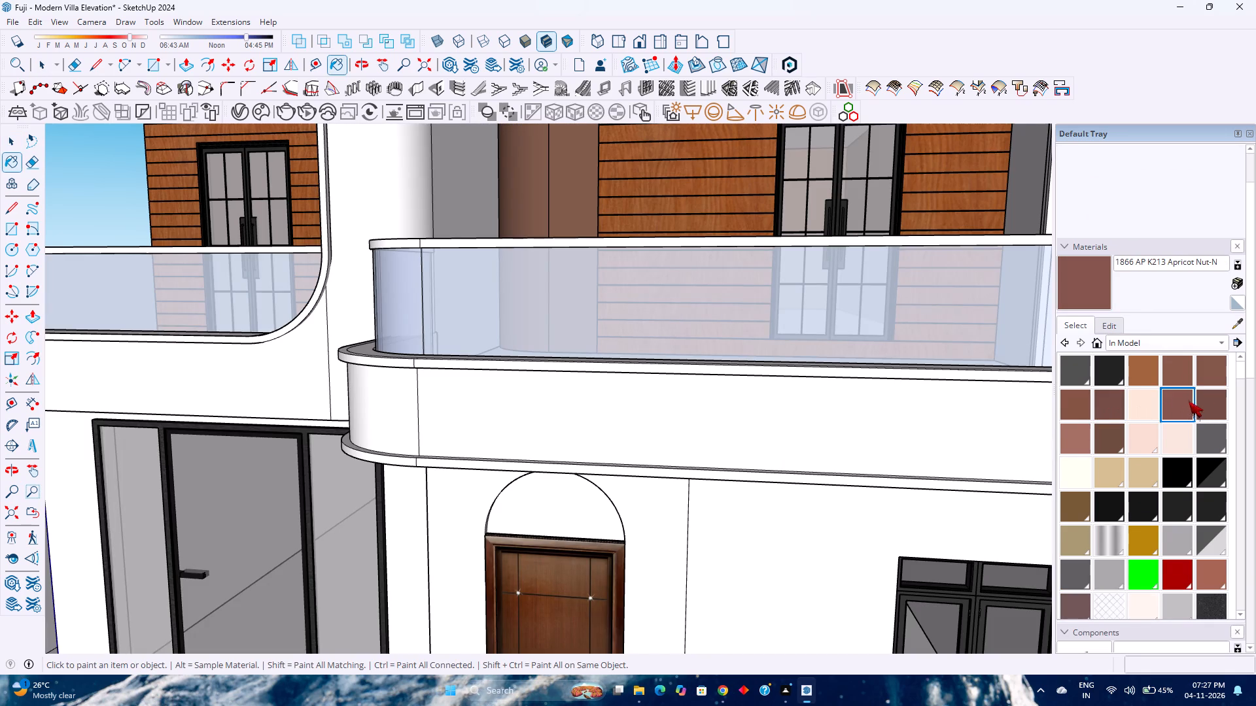
left_click(1215, 401)
left_click(1074, 440)
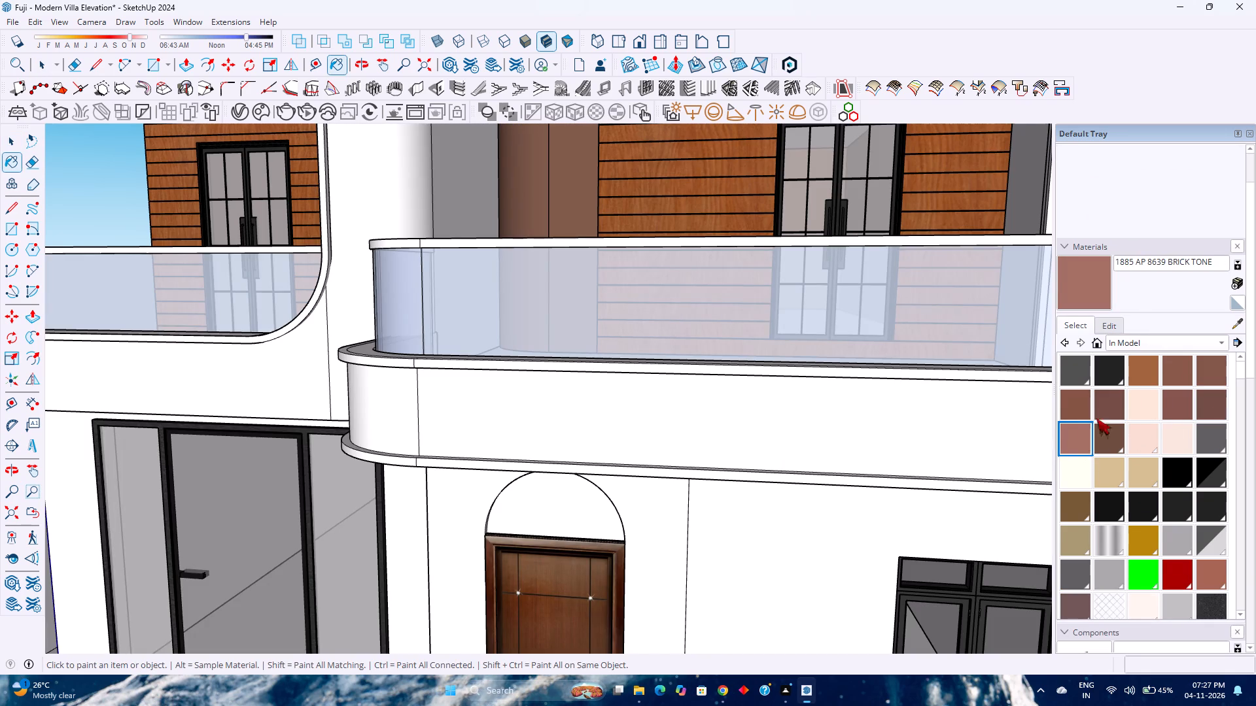
left_click(1142, 379)
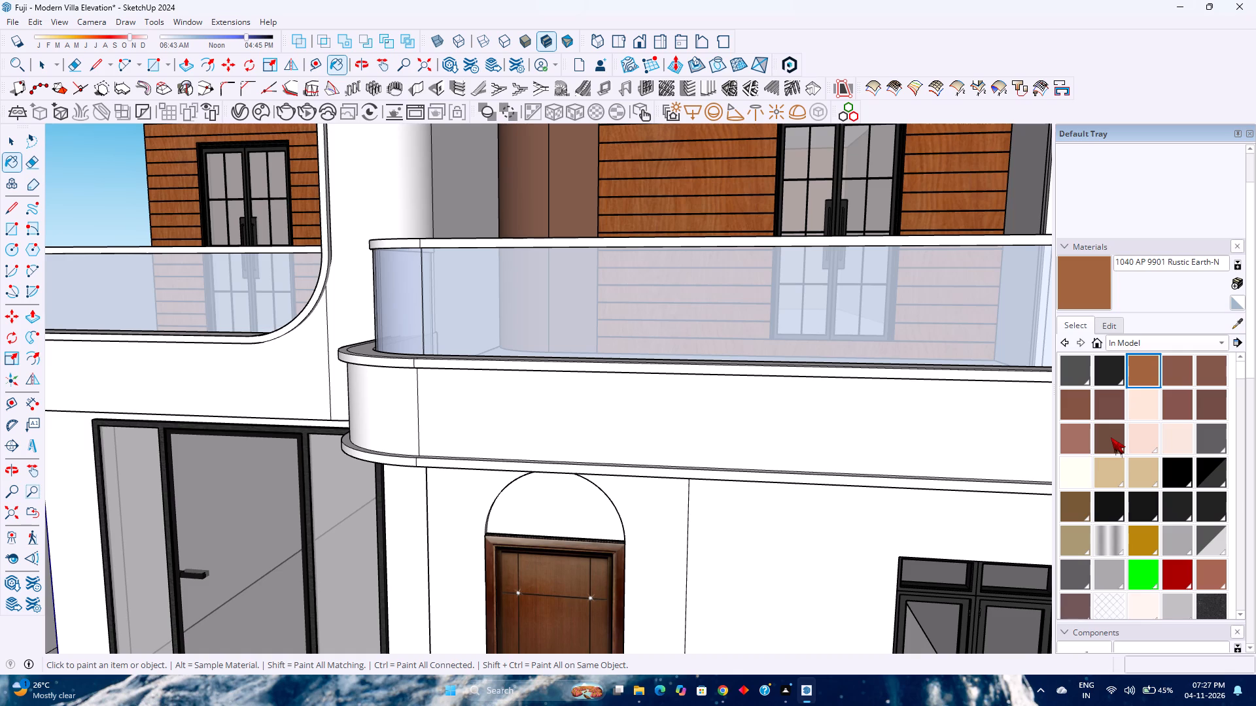
left_click(1111, 437)
key("space")
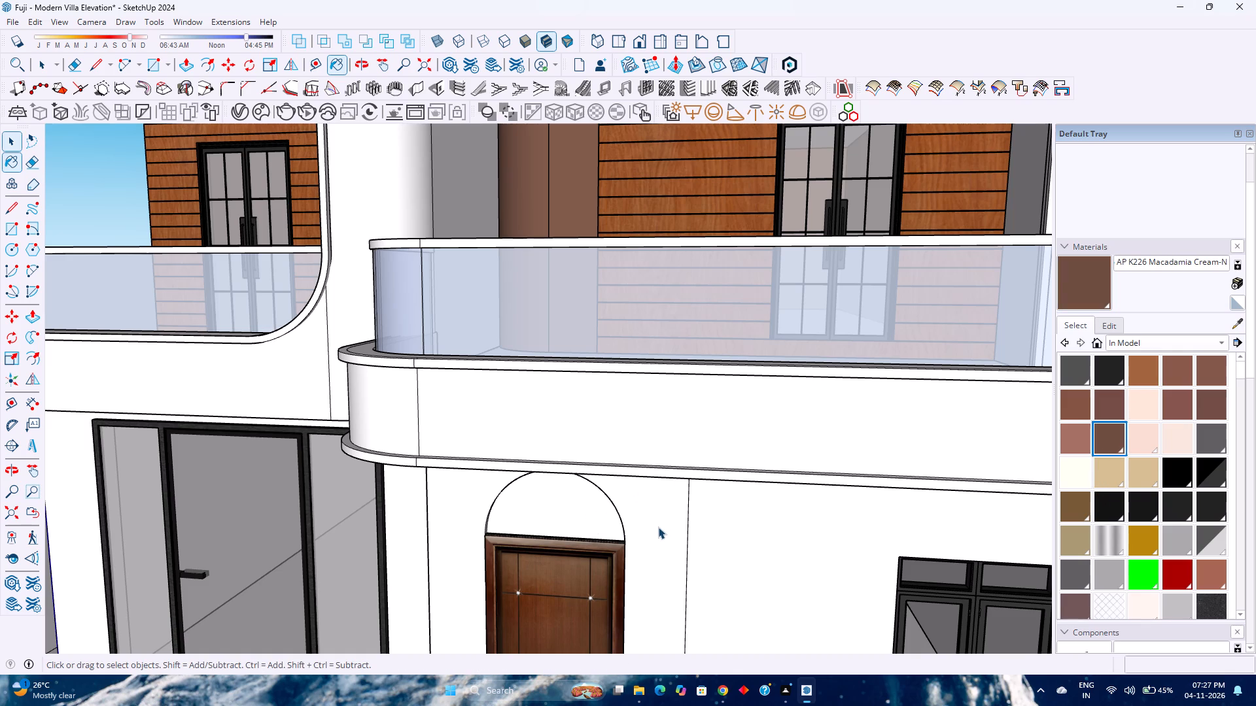
double_click(660, 526)
left_click(660, 523)
left_click(661, 522)
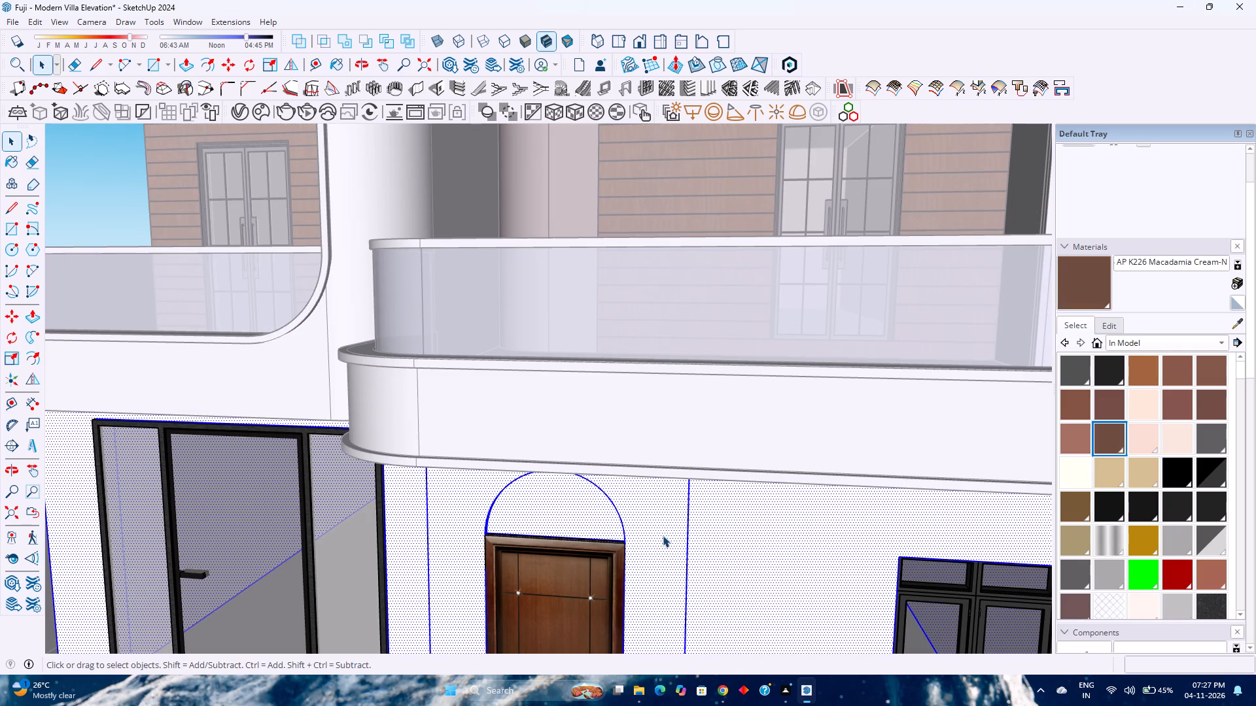
left_click(663, 535)
left_click(1088, 298)
left_click(667, 520)
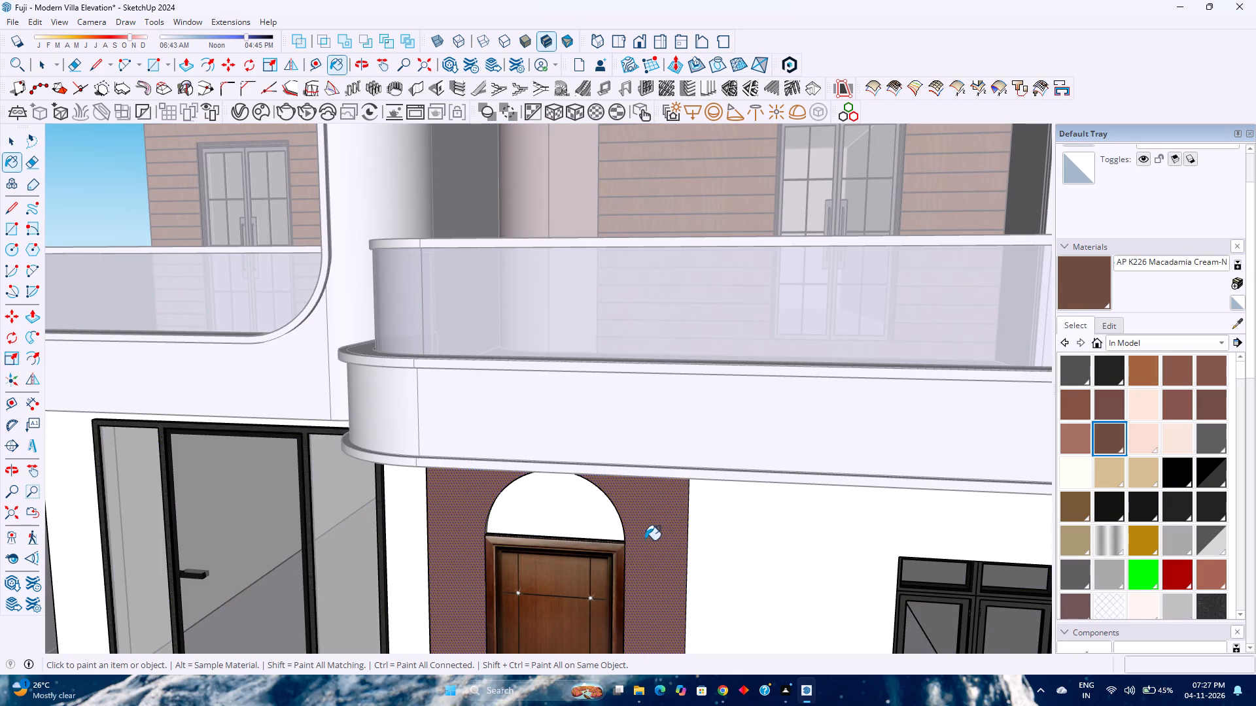
Paint the entrance surround's side face next to the large glass doors with AP K226 Macadamia Cream-N.
scroll(618, 546, "down", 1)
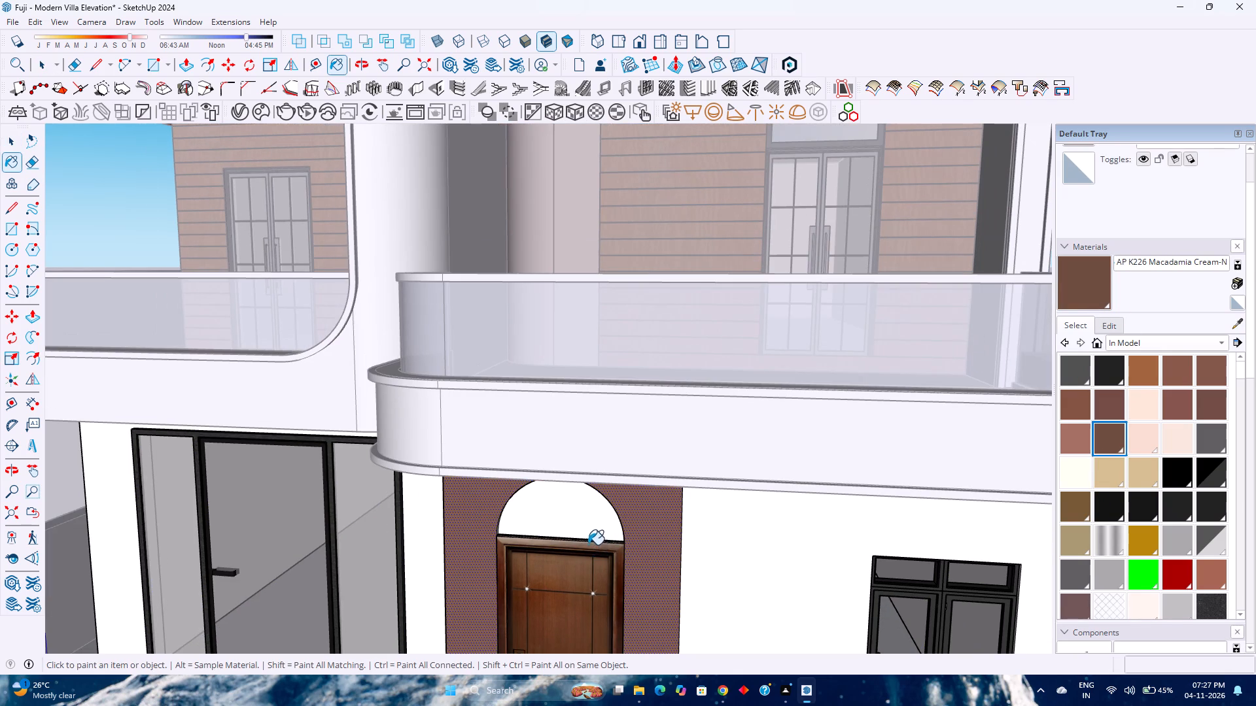
middle_click_drag(563, 547, 593, 498)
scroll(593, 497, "down", 4)
middle_click_drag(562, 528, 754, 462)
middle_click(754, 462)
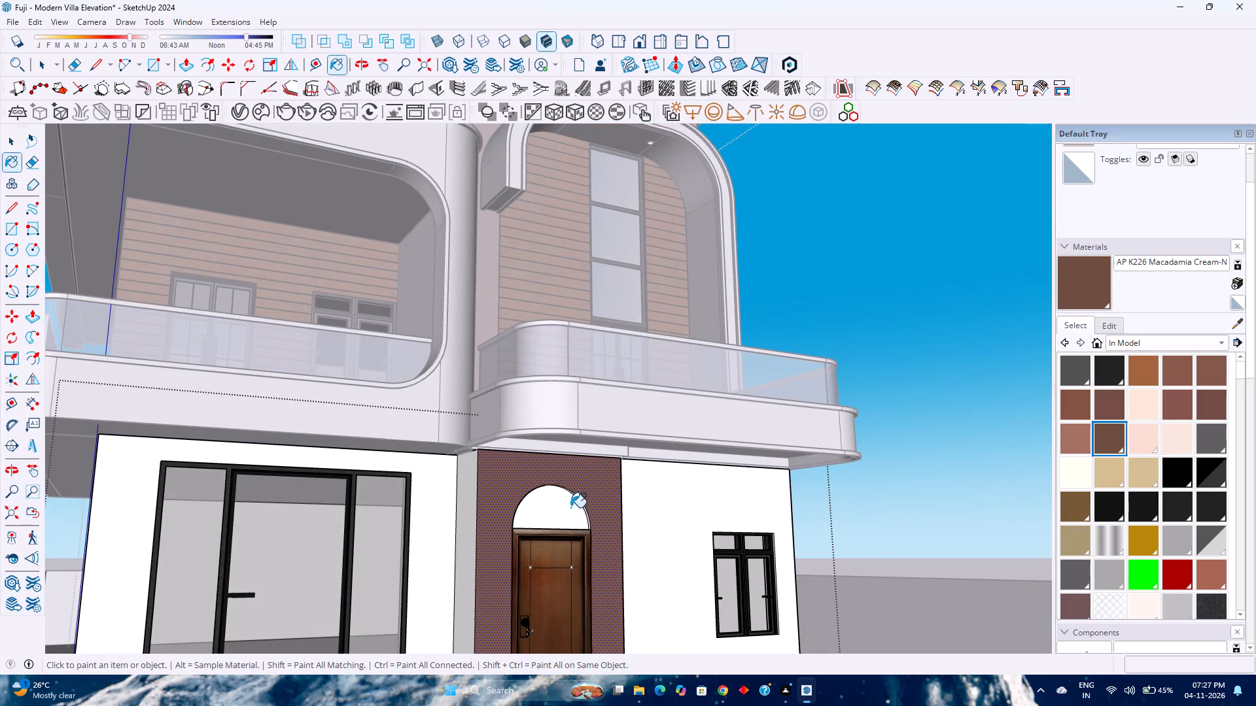
scroll(519, 522, "up", 6)
left_click(433, 480)
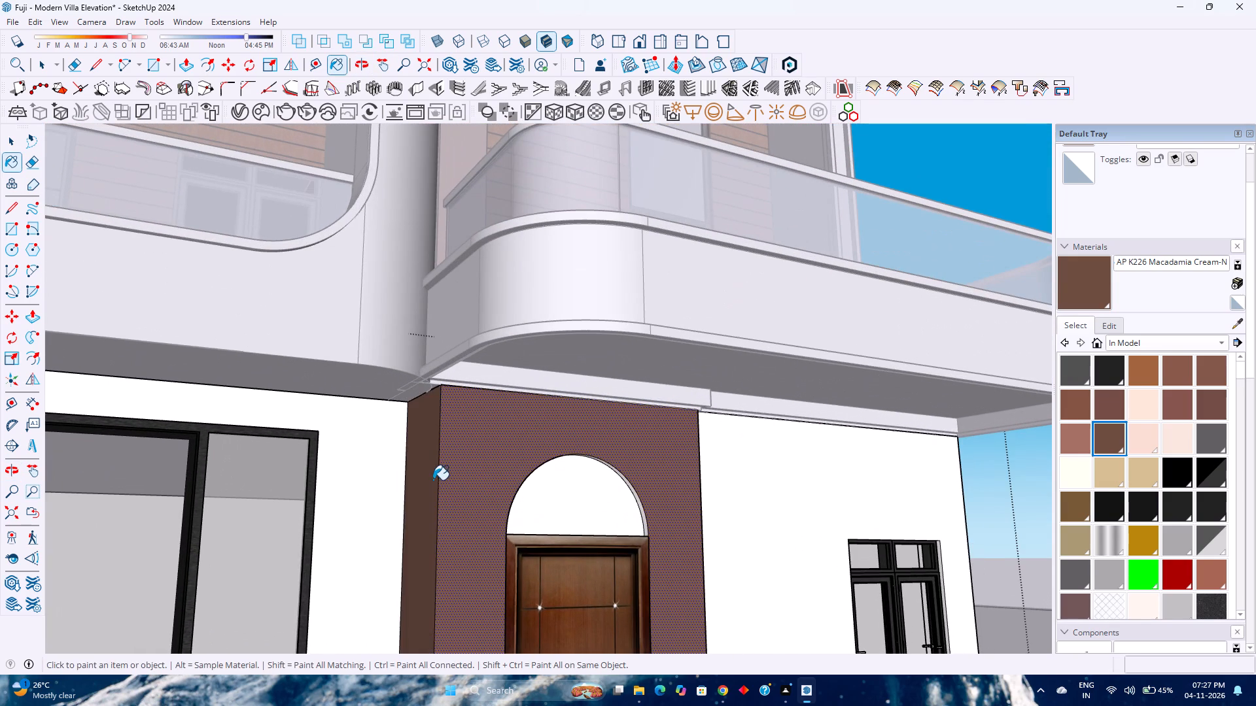
Paint the thin curved inner edge of the arch above the entrance door with AP K226 Macadamia Cream-N.
scroll(433, 480, "down", 3)
middle_click_drag(528, 500, 366, 491)
middle_click(366, 491)
scroll(536, 479, "up", 11)
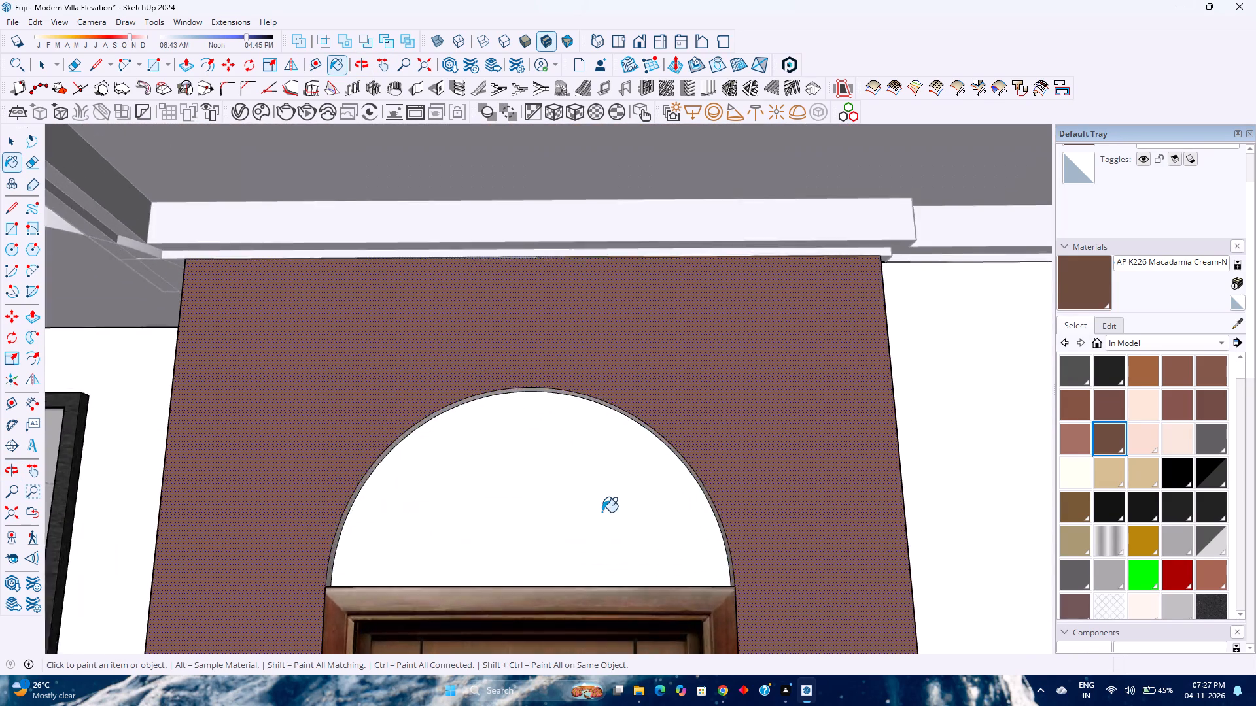
middle_click_drag(602, 512, 705, 472)
middle_click(708, 471)
scroll(708, 477, "up", 6)
left_click(676, 499)
Paint the entrance surround's narrow side face towards the window with AP K226 Macadamia Cream-N.
scroll(663, 495, "down", 11)
middle_click_drag(726, 480, 373, 510)
middle_click(373, 510)
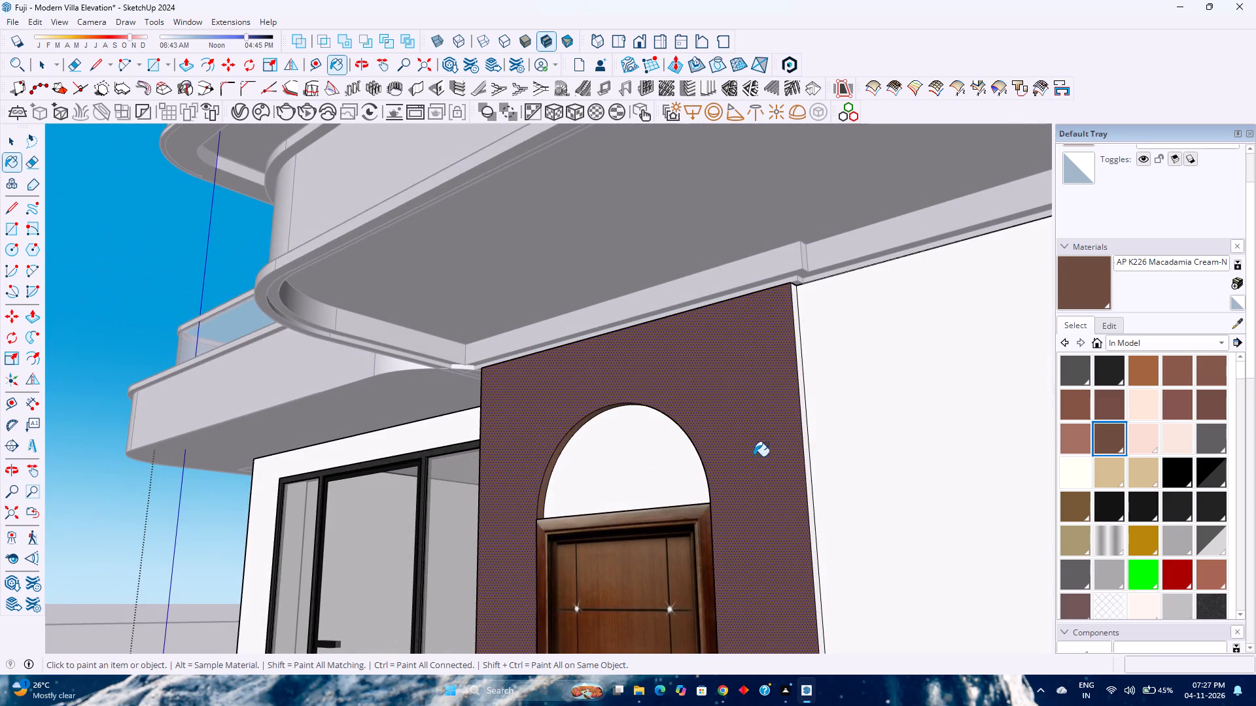
scroll(798, 441, "up", 7)
left_click(812, 433)
Paint the thin door-opening reveal on the lock side of the entrance door with AP K226 Macadamia Cream-N.
scroll(773, 433, "down", 6)
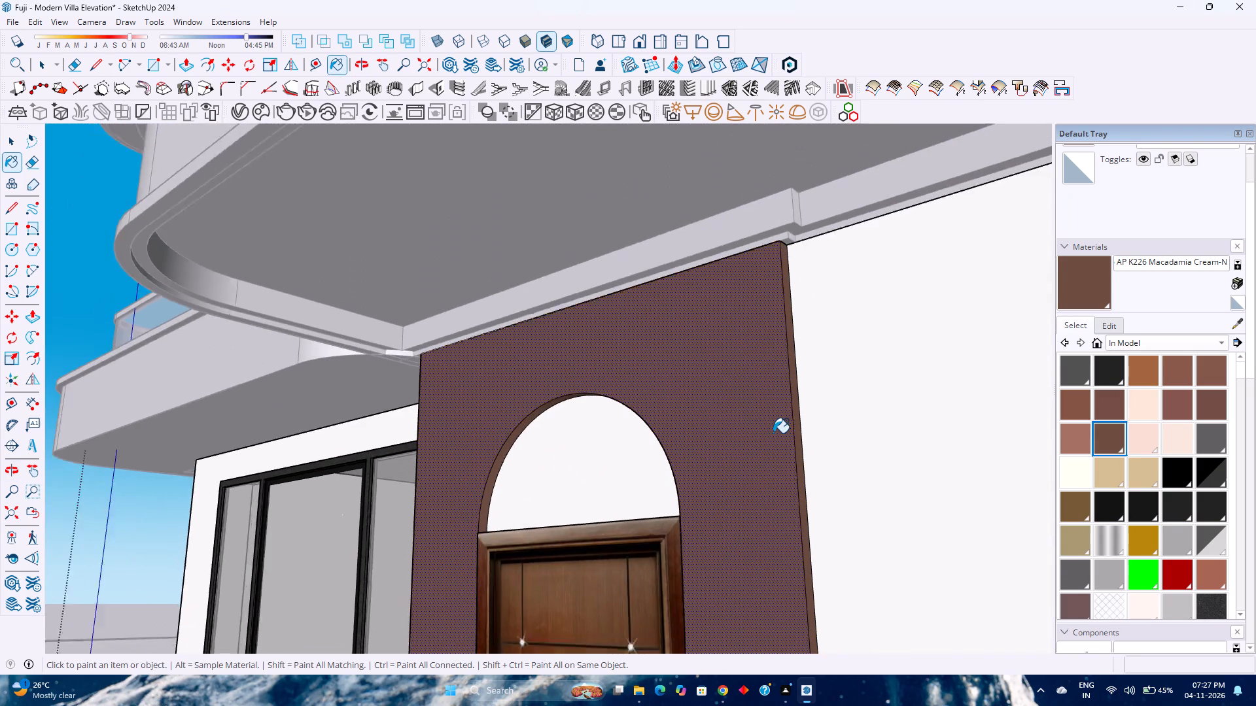
scroll(773, 433, "down", 8)
scroll(691, 390, "down", 3)
scroll(645, 439, "down", 1)
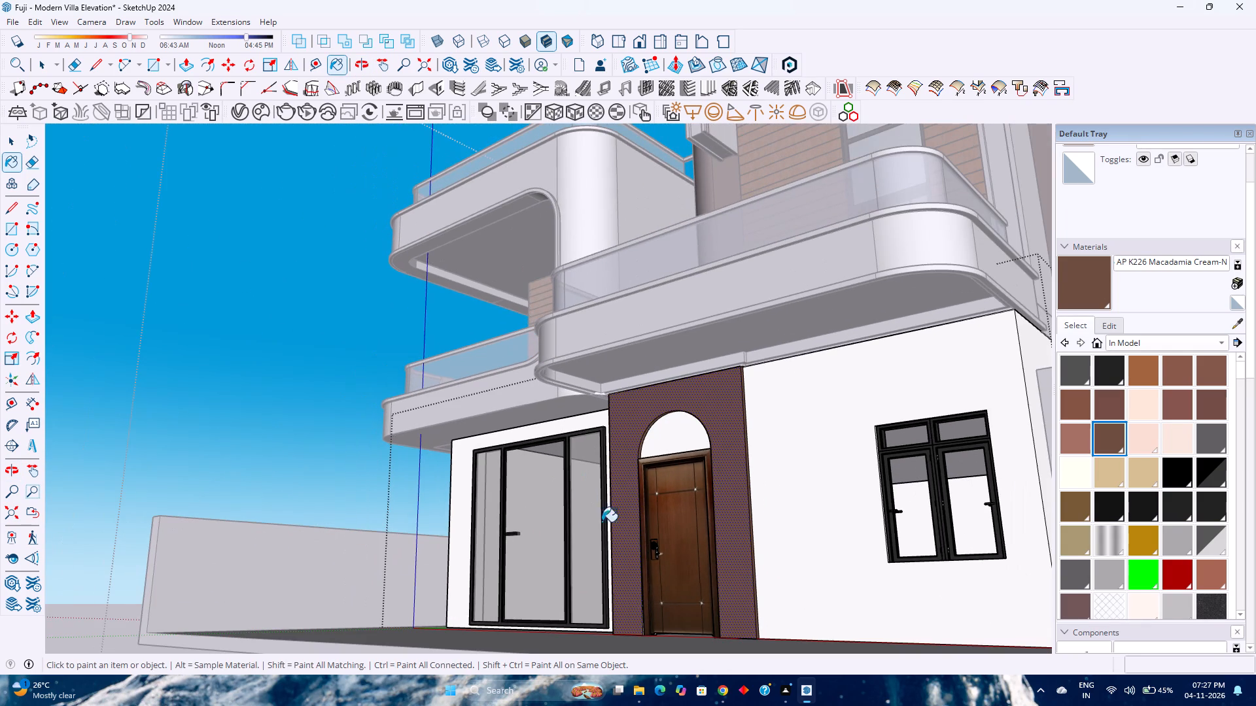
scroll(645, 630, "up", 17)
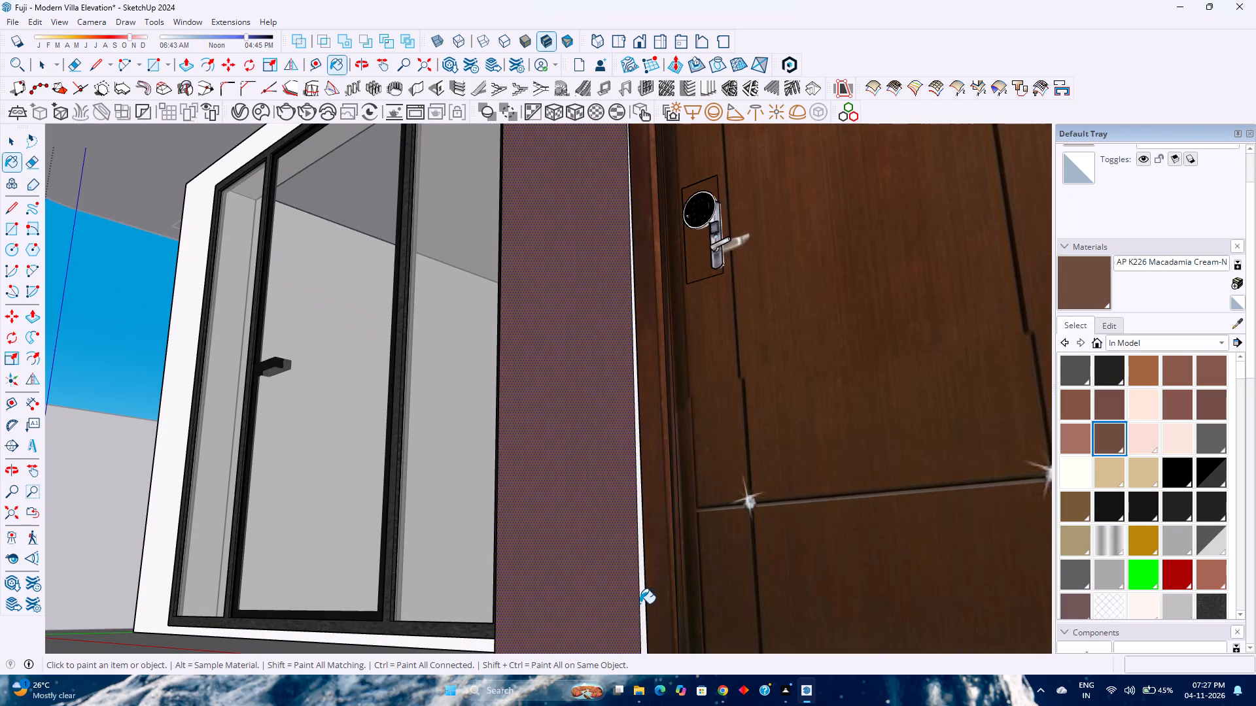
left_click(644, 599)
Paint the thin door-opening reveal on the hinge side of the entrance door with AP K226 Macadamia Cream-N.
scroll(606, 568, "down", 11)
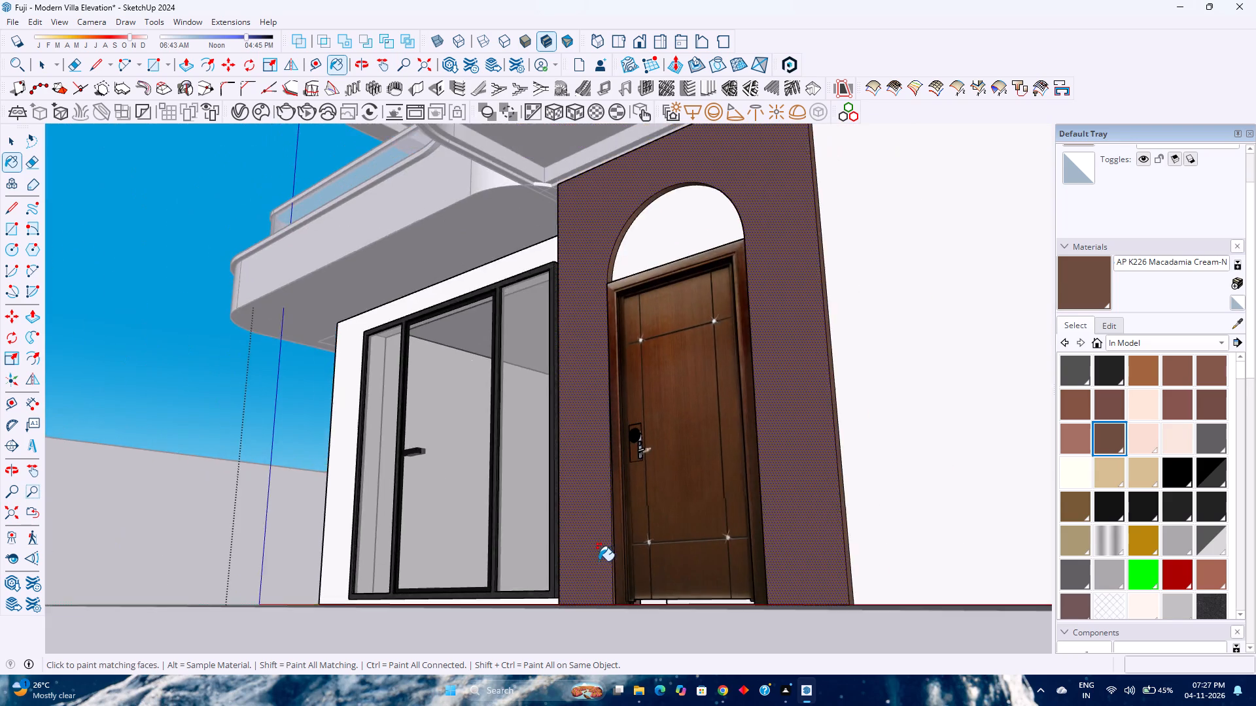
middle_click_drag(599, 561, 482, 542, "shift")
middle_click(478, 541, "shift")
scroll(470, 541, "down", 5)
middle_click_drag(468, 541, 716, 563)
middle_click(716, 563)
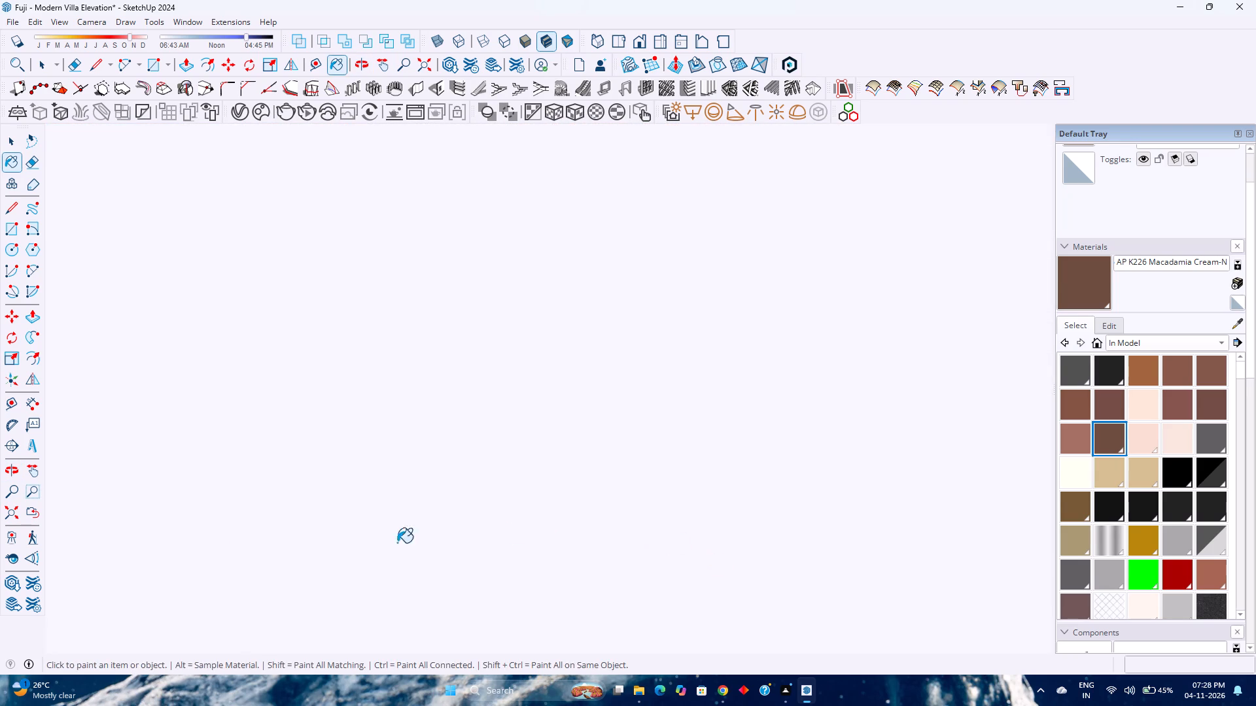
left_click(17, 518)
middle_click_drag(135, 457, 410, 520)
middle_click(410, 520)
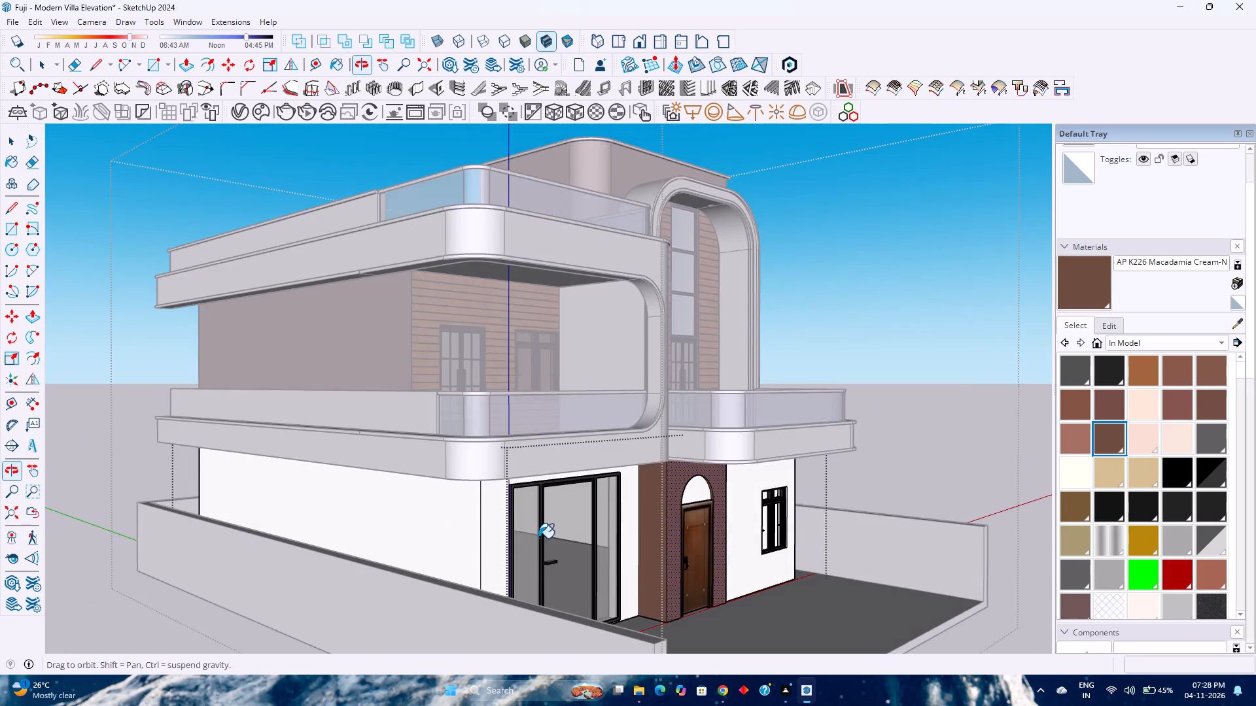
scroll(704, 602, "up", 18)
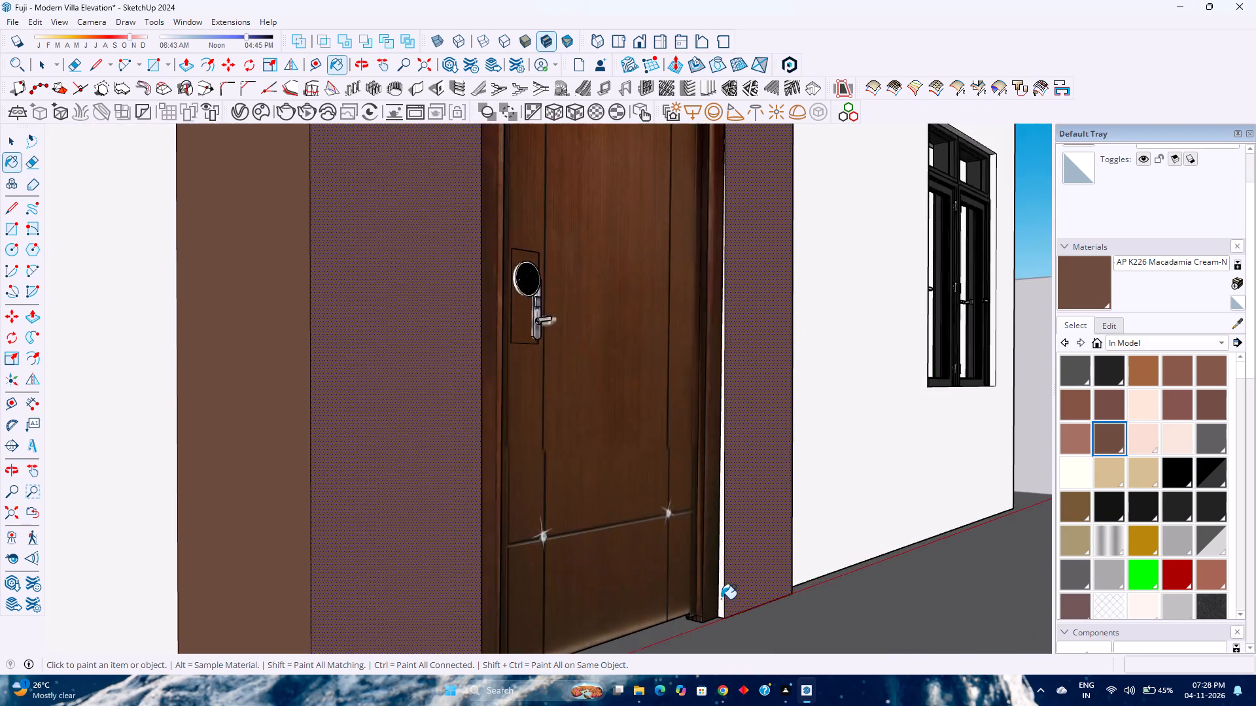
scroll(721, 599, "up", 3)
left_click(720, 586)
scroll(722, 582, "down", 9)
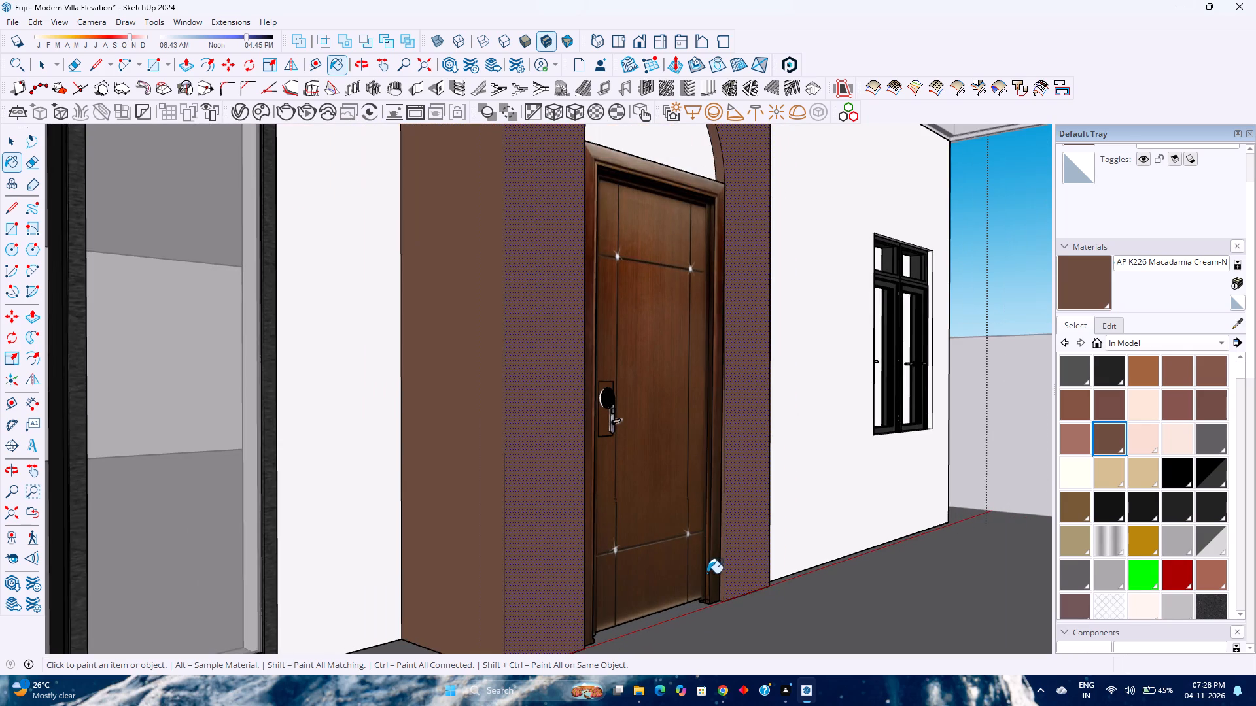
Paint the ground-floor front wall around the large glass doors with AP K226 Macadamia Cream-N.
scroll(480, 521, "down", 4)
left_click(318, 463)
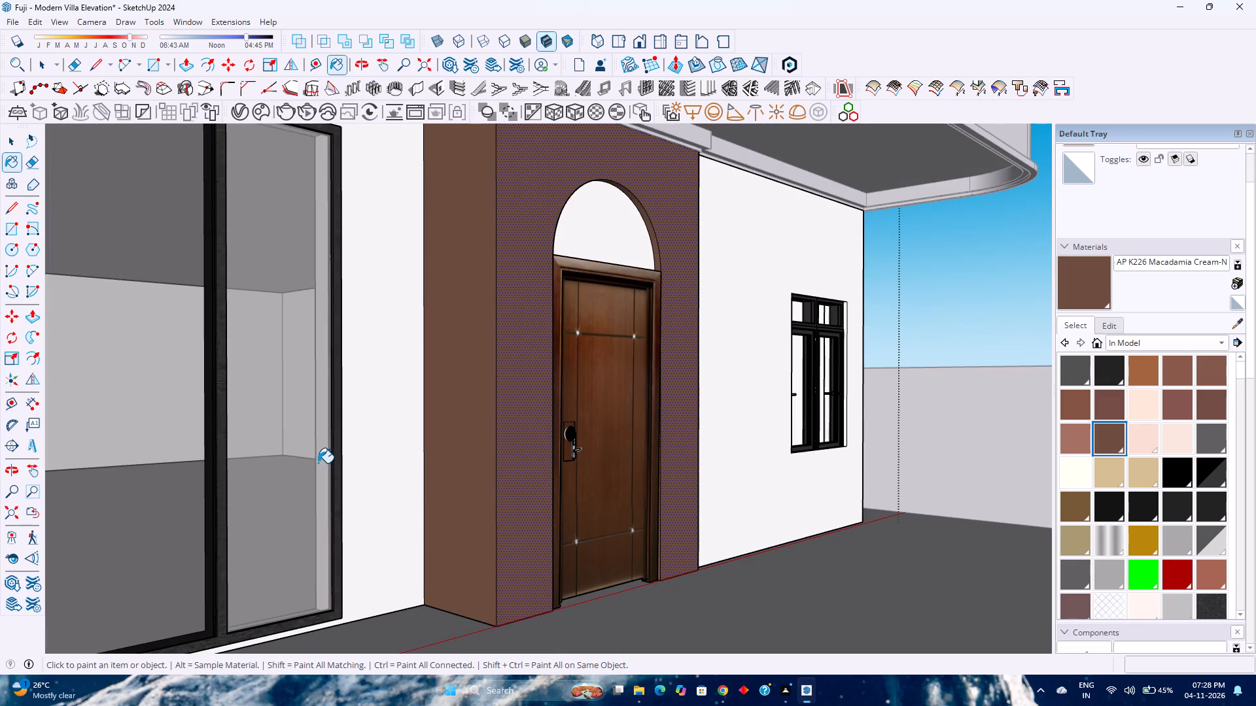
key("ctrl+z")
left_click(372, 470)
scroll(372, 471, "down", 7)
scroll(484, 477, "down", 4)
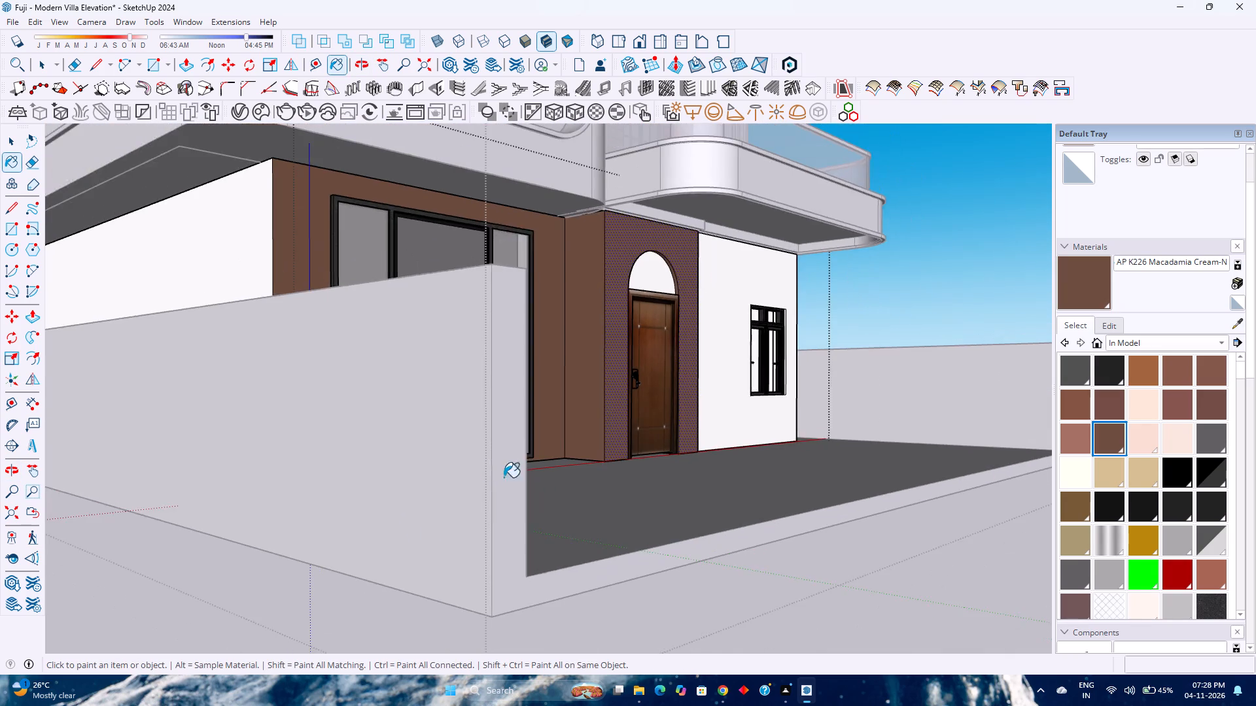
scroll(504, 477, "down", 3)
middle_click_drag(589, 486, 497, 513)
middle_click(495, 514)
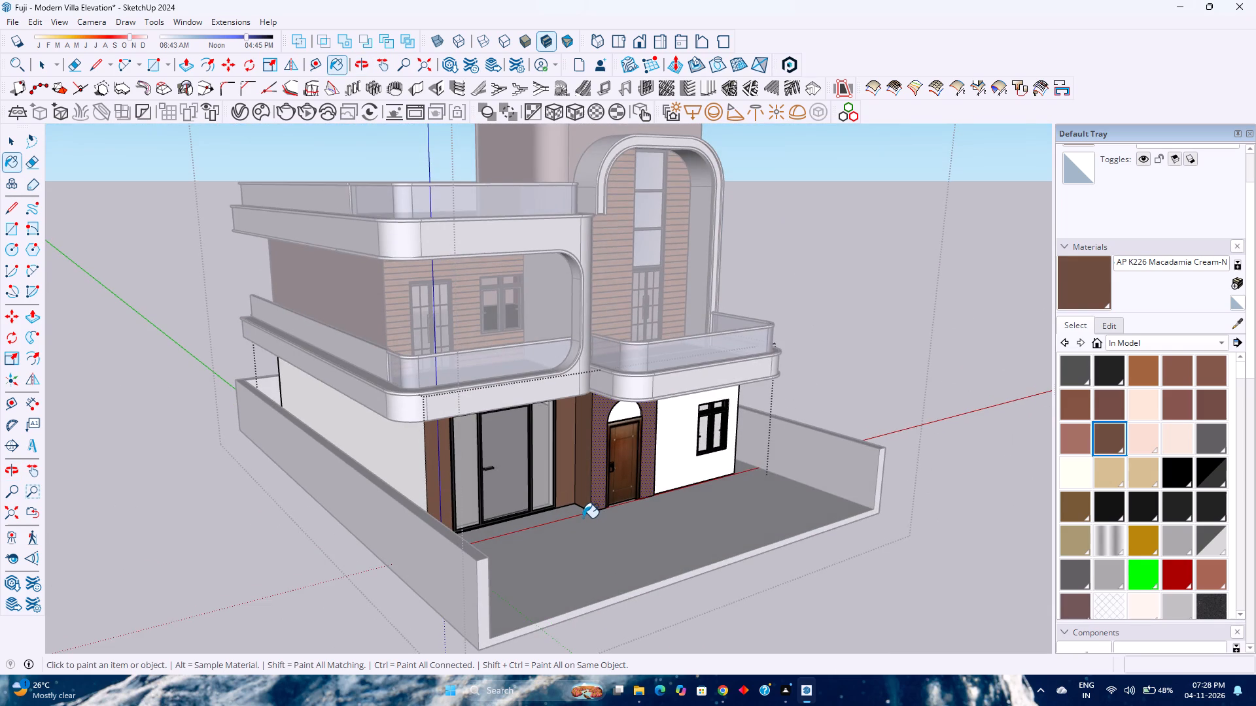
key("space")
scroll(583, 514, "down", 5)
key("Escape")
Save the model with the painted ground-floor facade.
middle_click_drag(844, 556, 655, 466)
middle_click(652, 465)
scroll(595, 445, "up", 1)
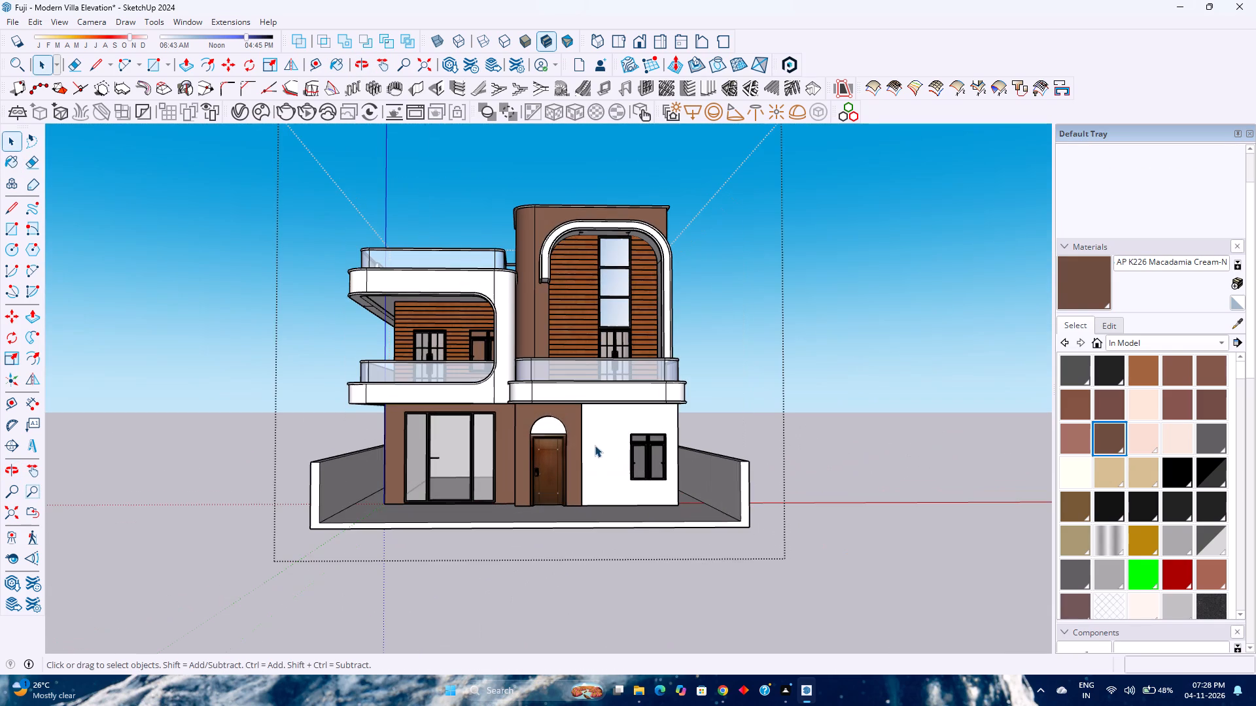
scroll(595, 445, "up", 1)
key("ctrl+s")
Adjust the AP K226 Macadamia Cream-N material's HLS colour to hue 16 and saturation 30.
left_click(1108, 320)
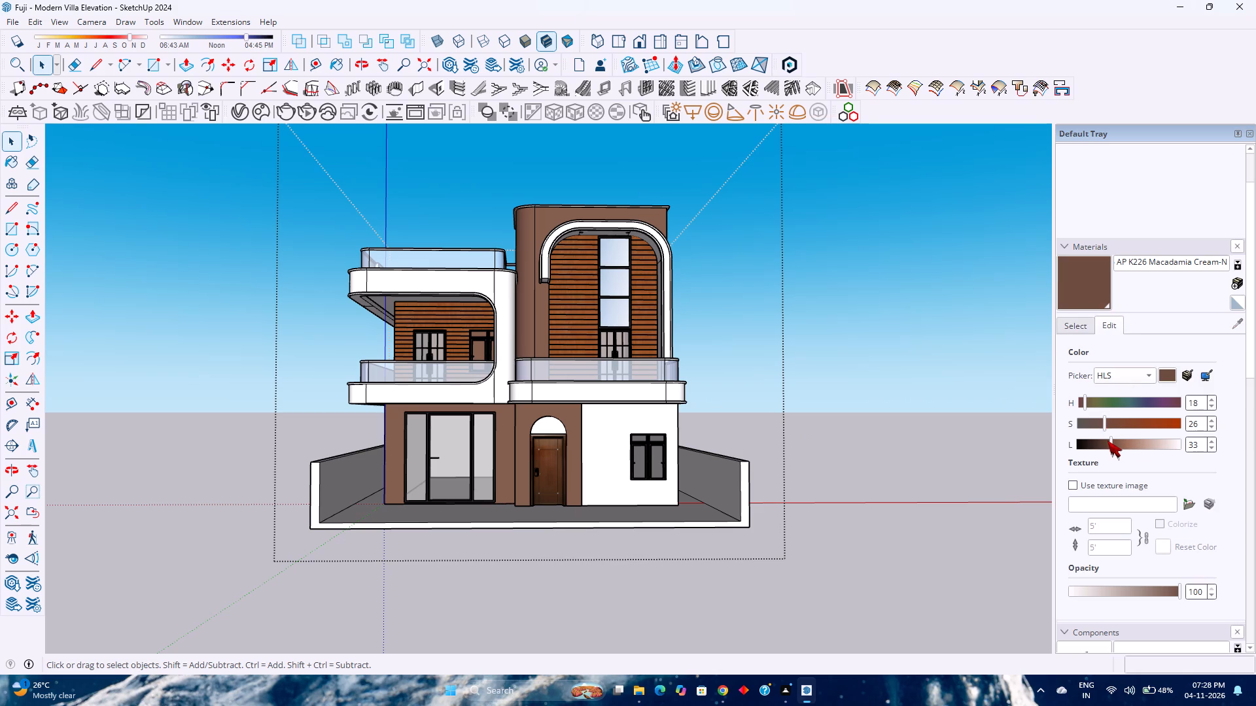
left_click(1109, 442)
left_click(1106, 426)
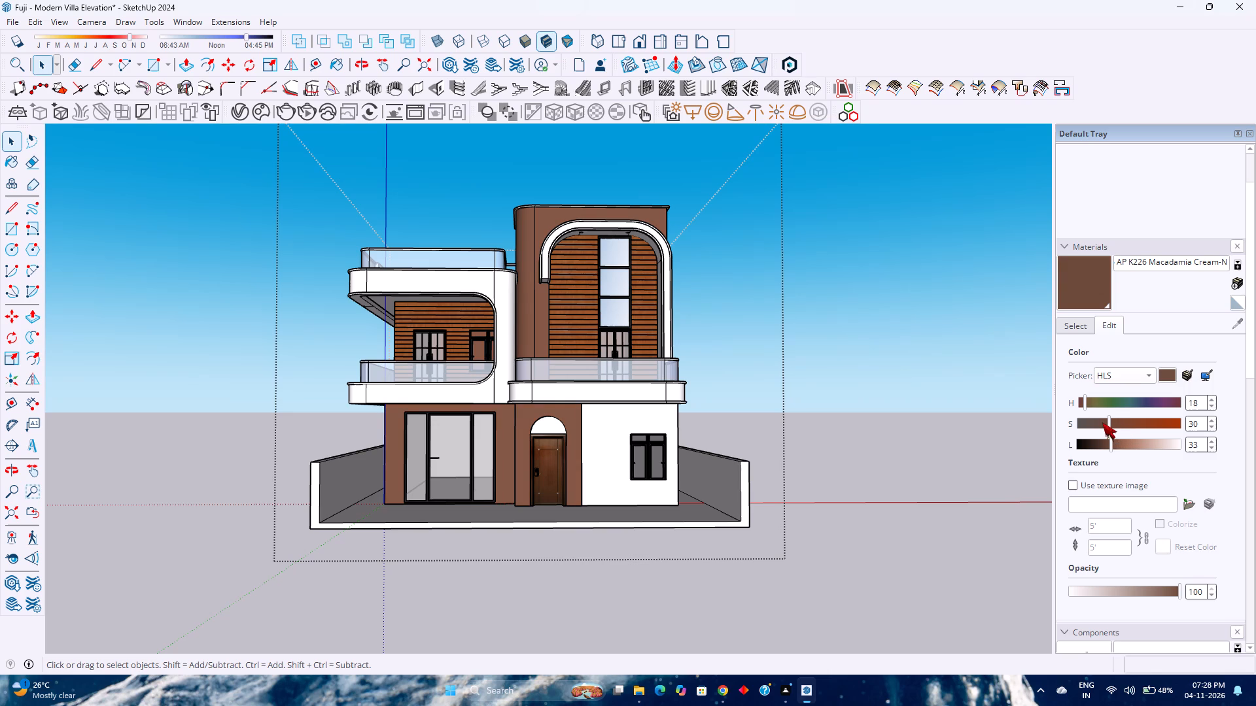
left_click(1083, 401)
scroll(1085, 401, "up", 3)
scroll(1085, 401, "down", 2)
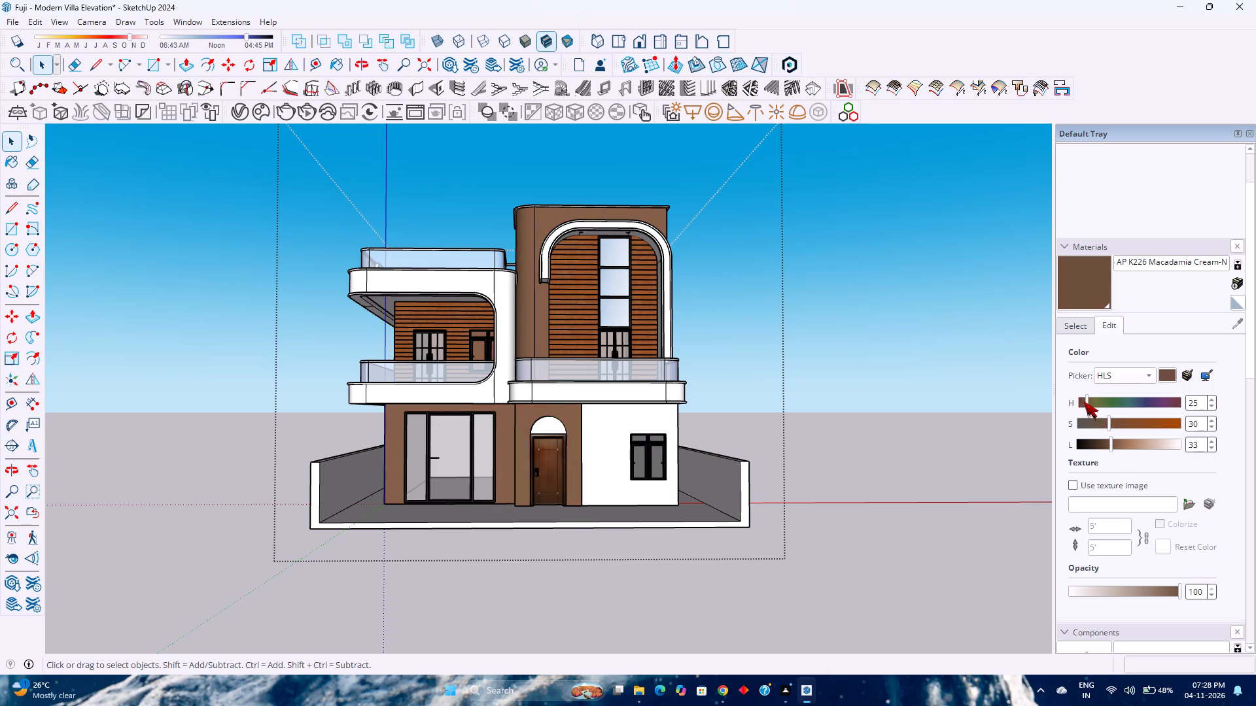
scroll(1084, 401, "down", 2)
scroll(1084, 401, "up", 2)
scroll(1084, 401, "down", 2)
scroll(1084, 401, "up", 1)
scroll(1084, 401, "down", 1)
key("space")
Save the model with the adjusted brown facade colour.
scroll(585, 516, "down", 2)
scroll(585, 516, "up", 6)
left_click(871, 529)
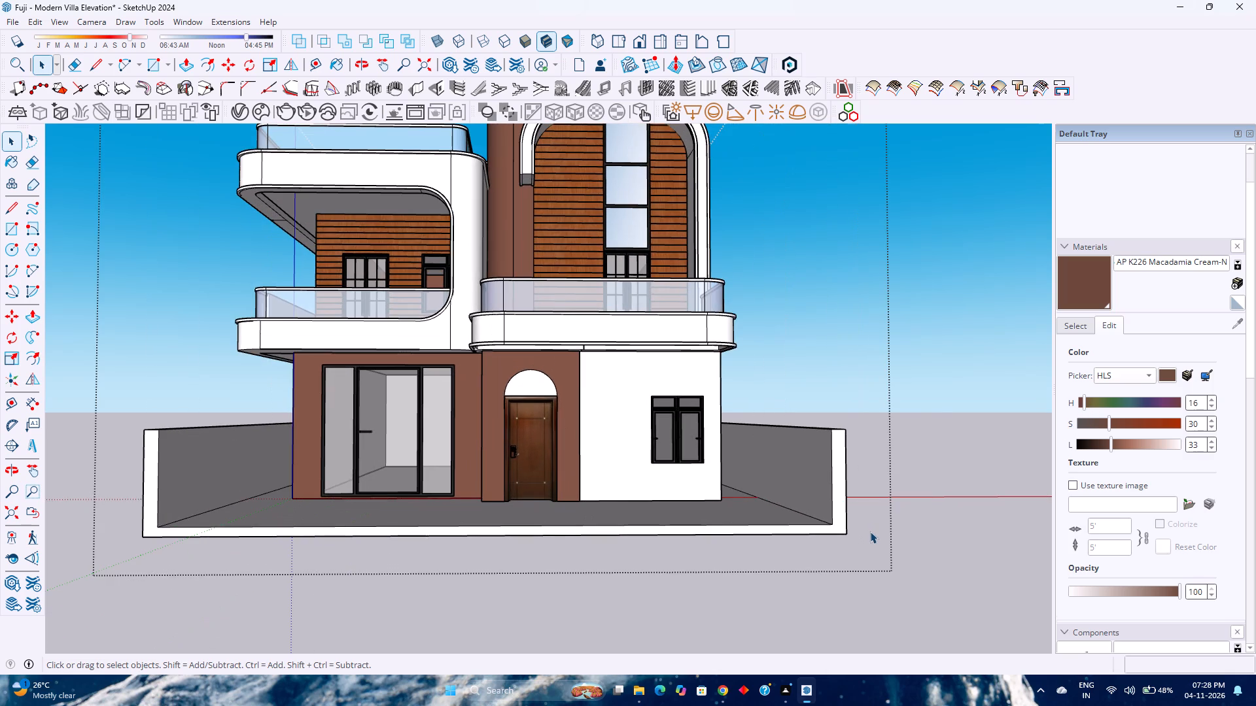
scroll(850, 536, "down", 4)
key("ctrl+s")
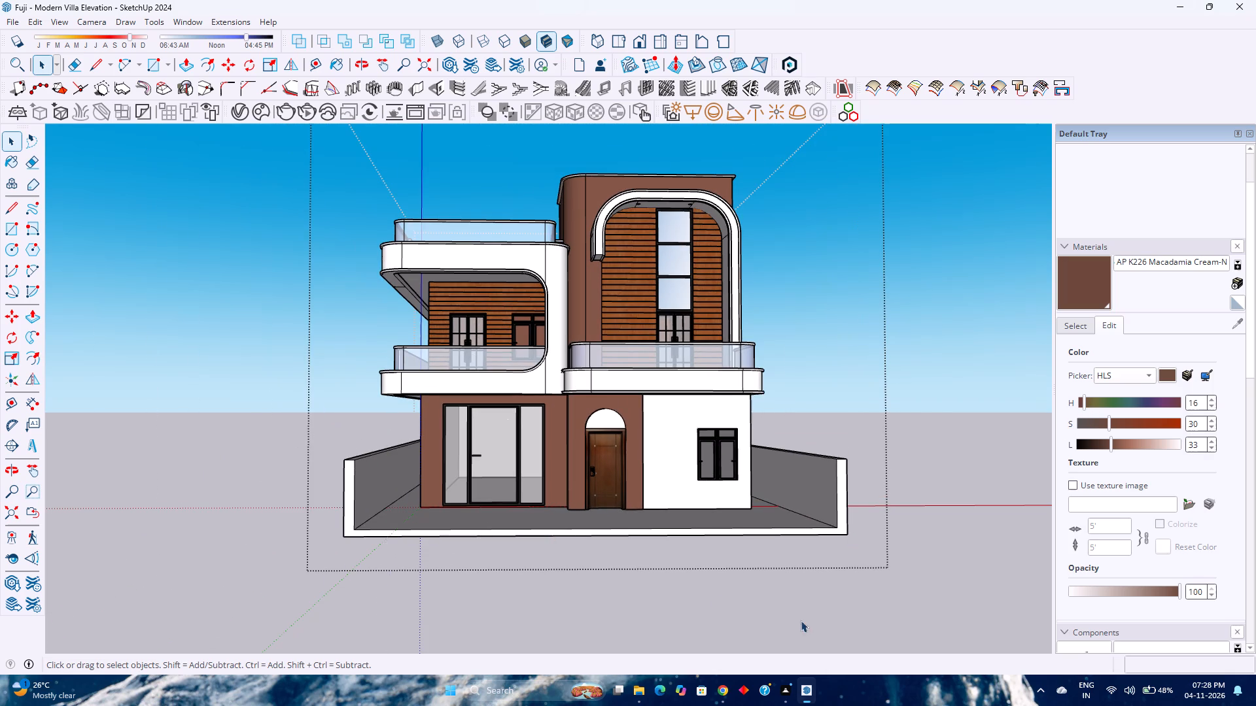
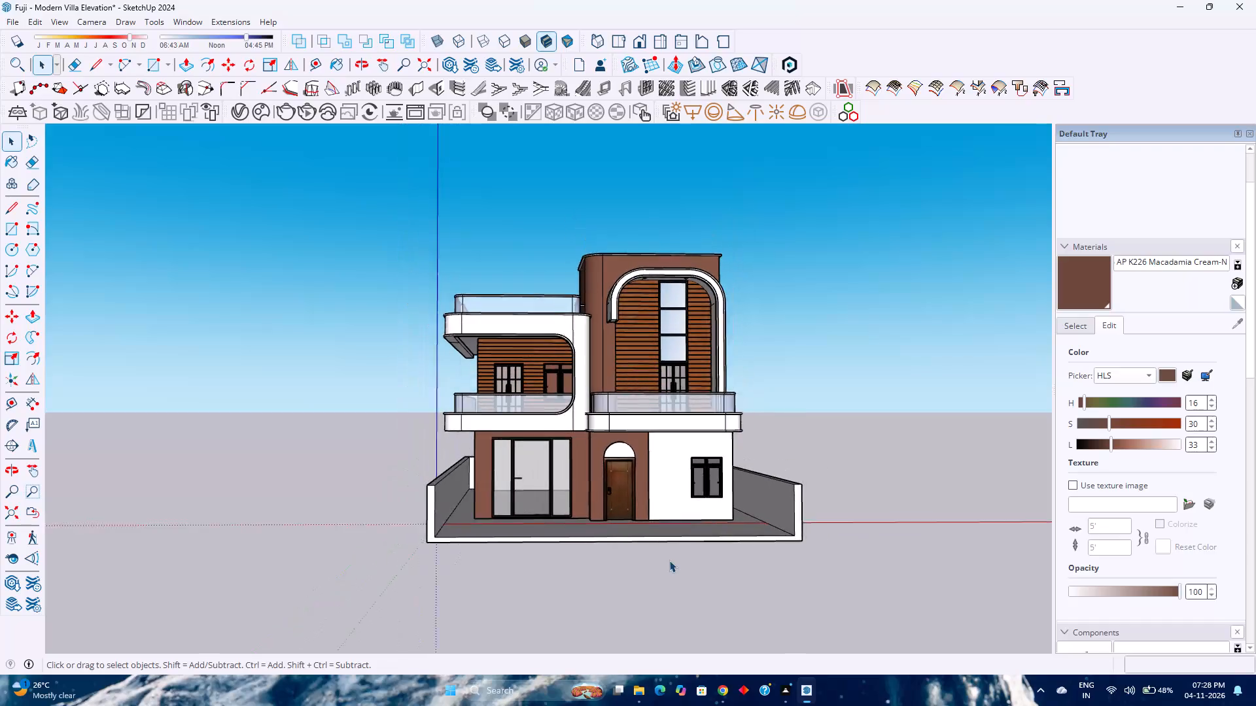
Copy the outer vertical edge of the ground-floor front wall beside the window 1' inward along the red axis.
scroll(669, 560, "up", 2)
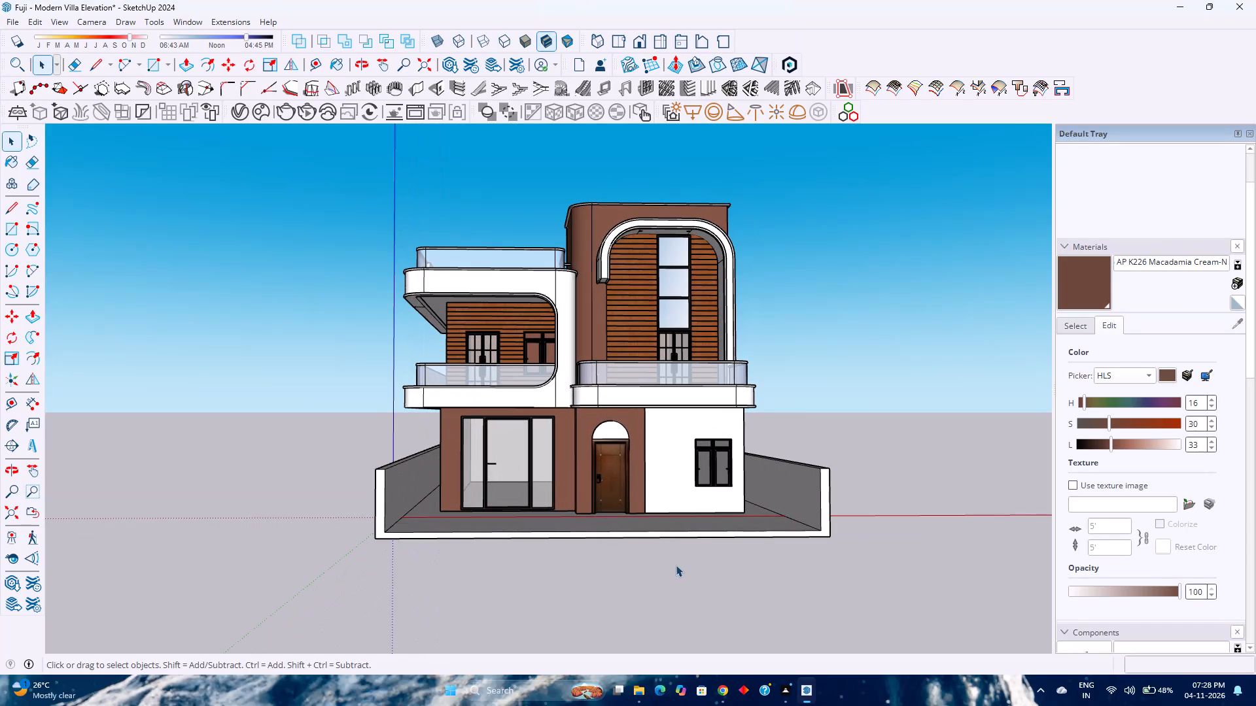
double_click(727, 494)
scroll(729, 499, "up", 2)
left_click(731, 499)
scroll(731, 499, "up", 4)
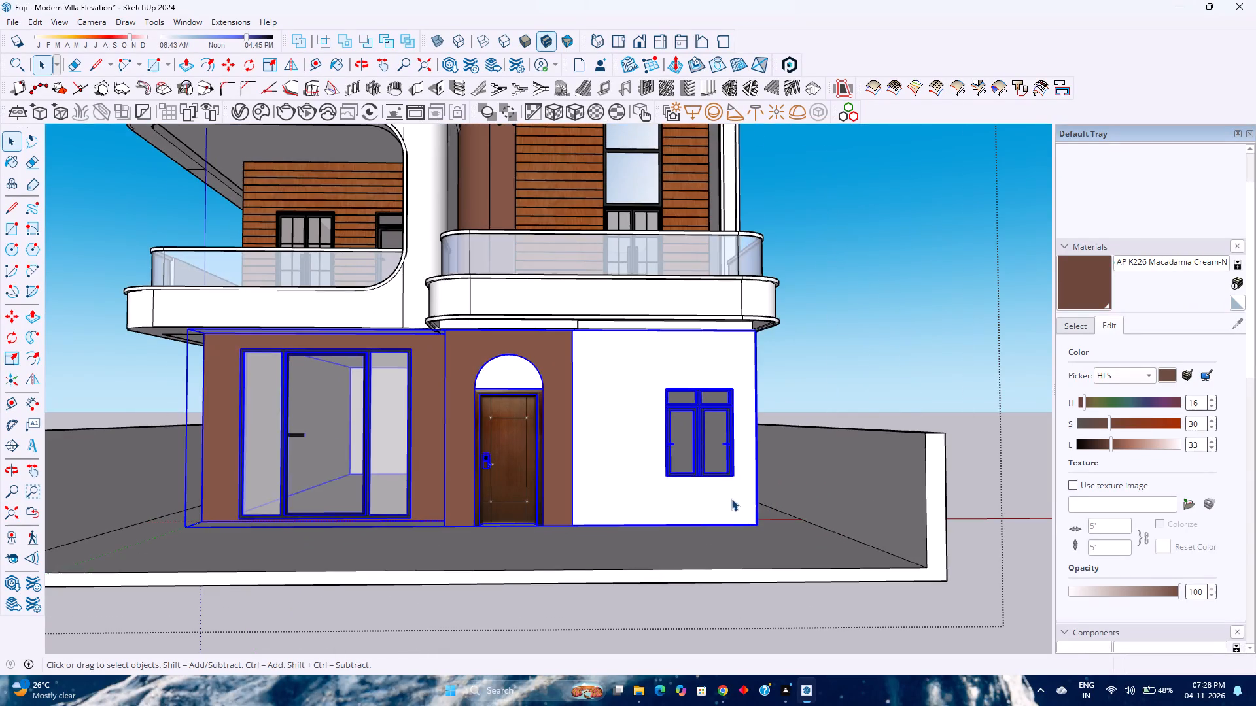
left_click(737, 500)
scroll(741, 500, "up", 4)
left_click(744, 499)
triple_click(763, 484)
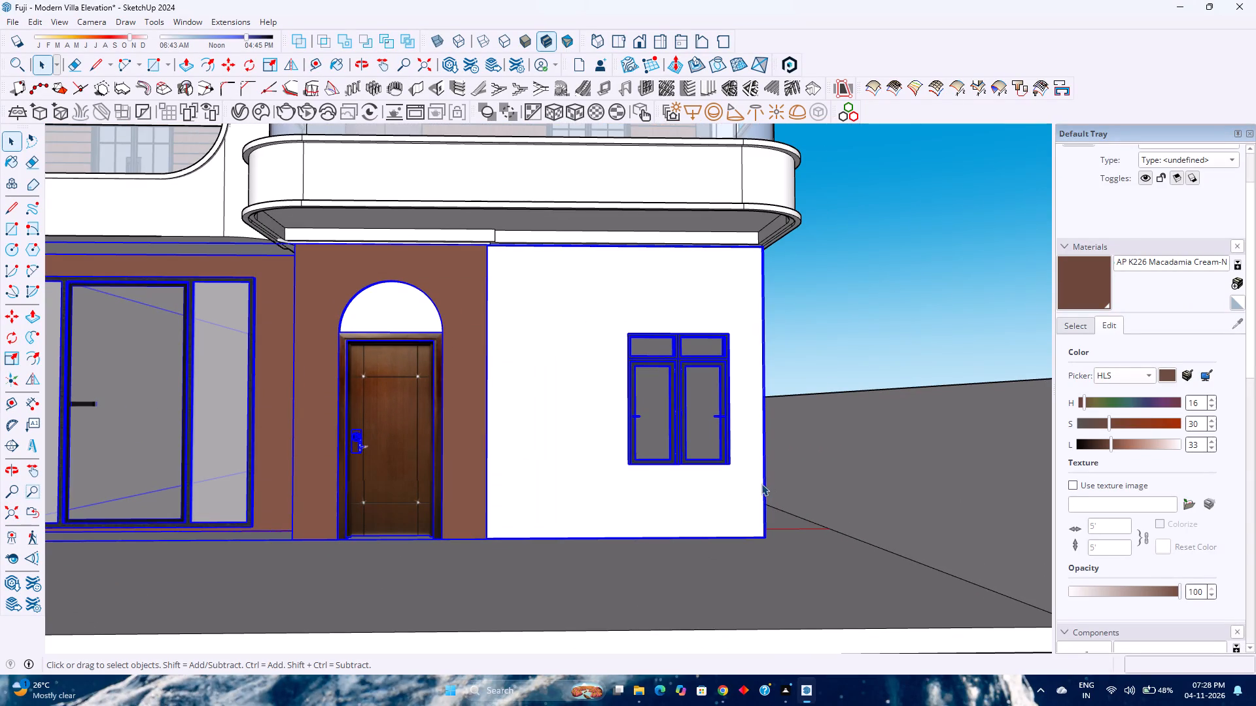
left_click(762, 485)
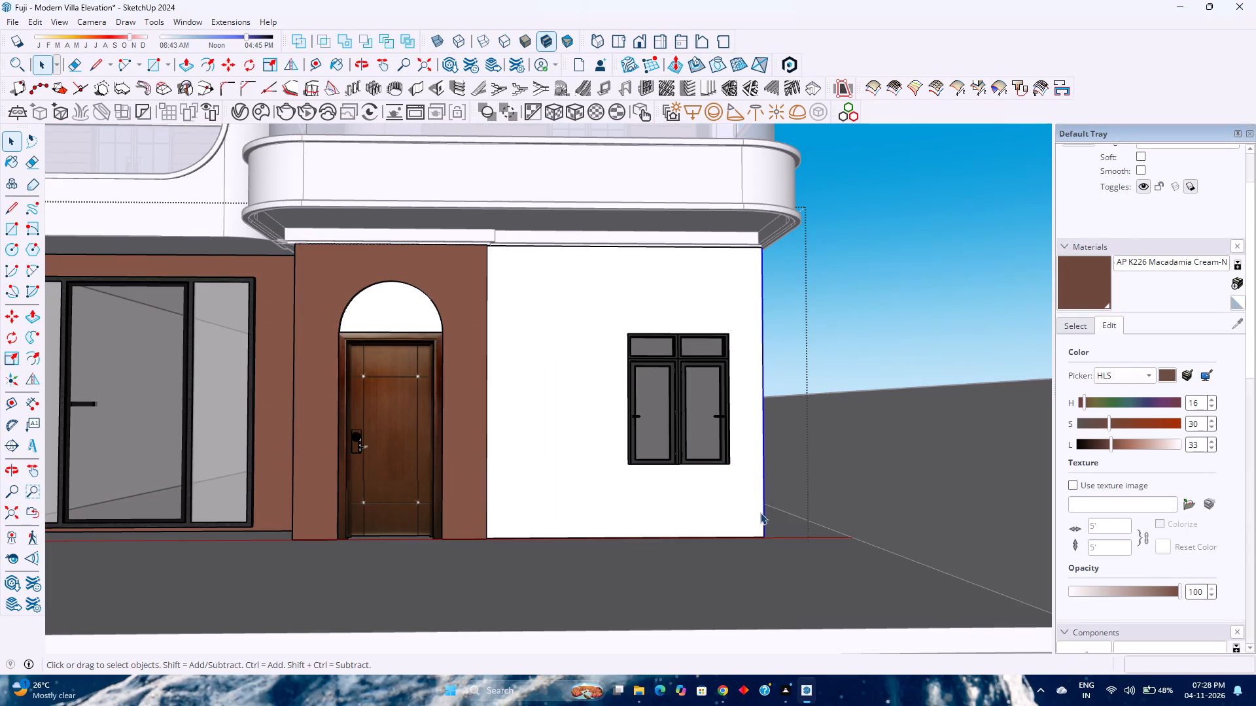
key("m")
left_click(762, 537)
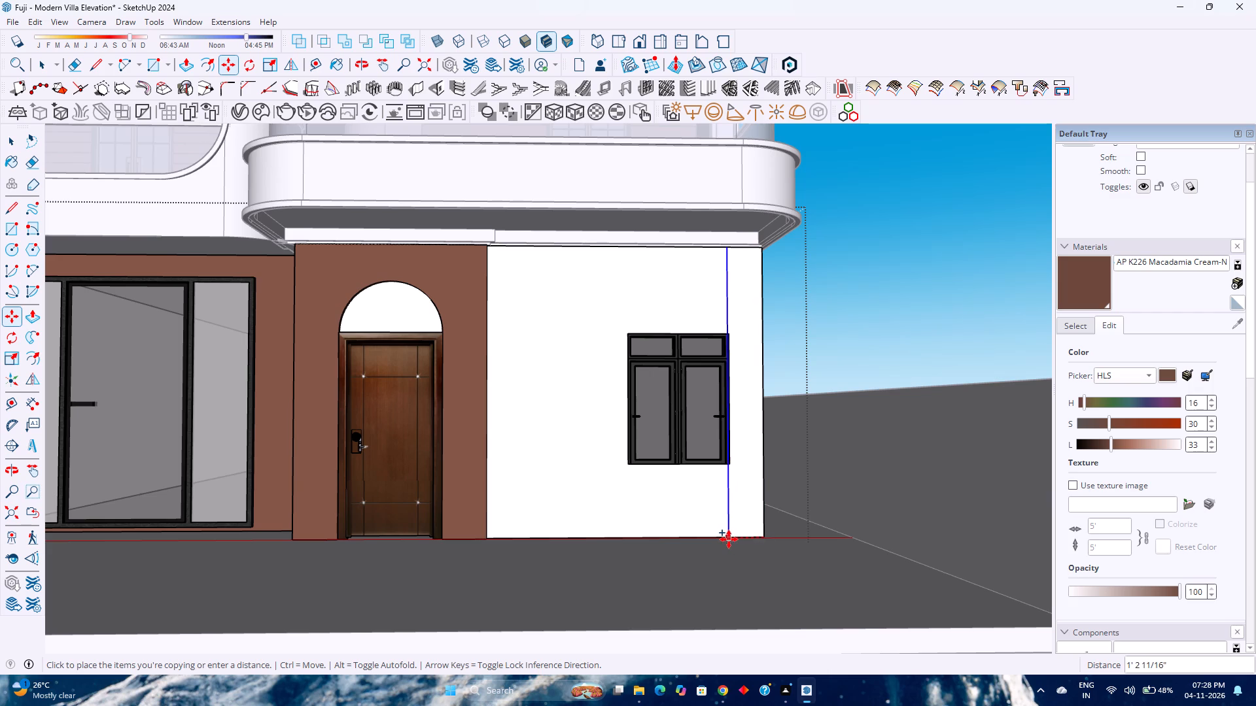
key("Left")
key("Right")
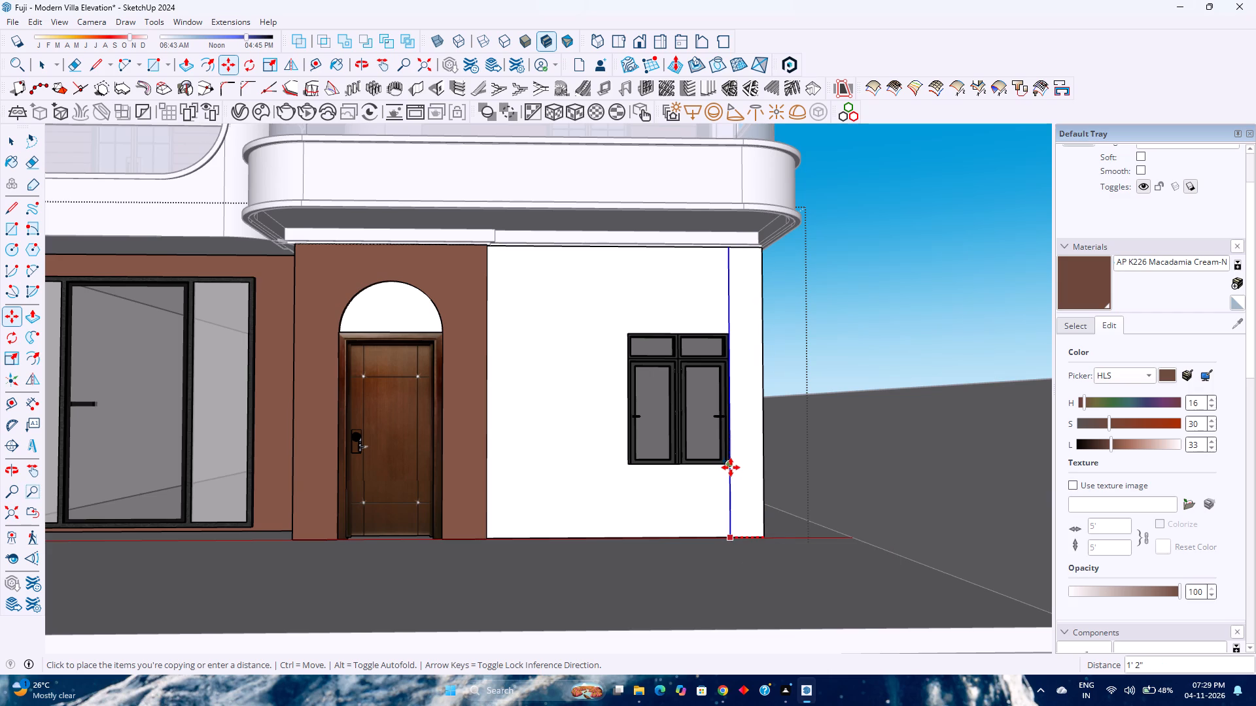
type("1'")
key("Return")
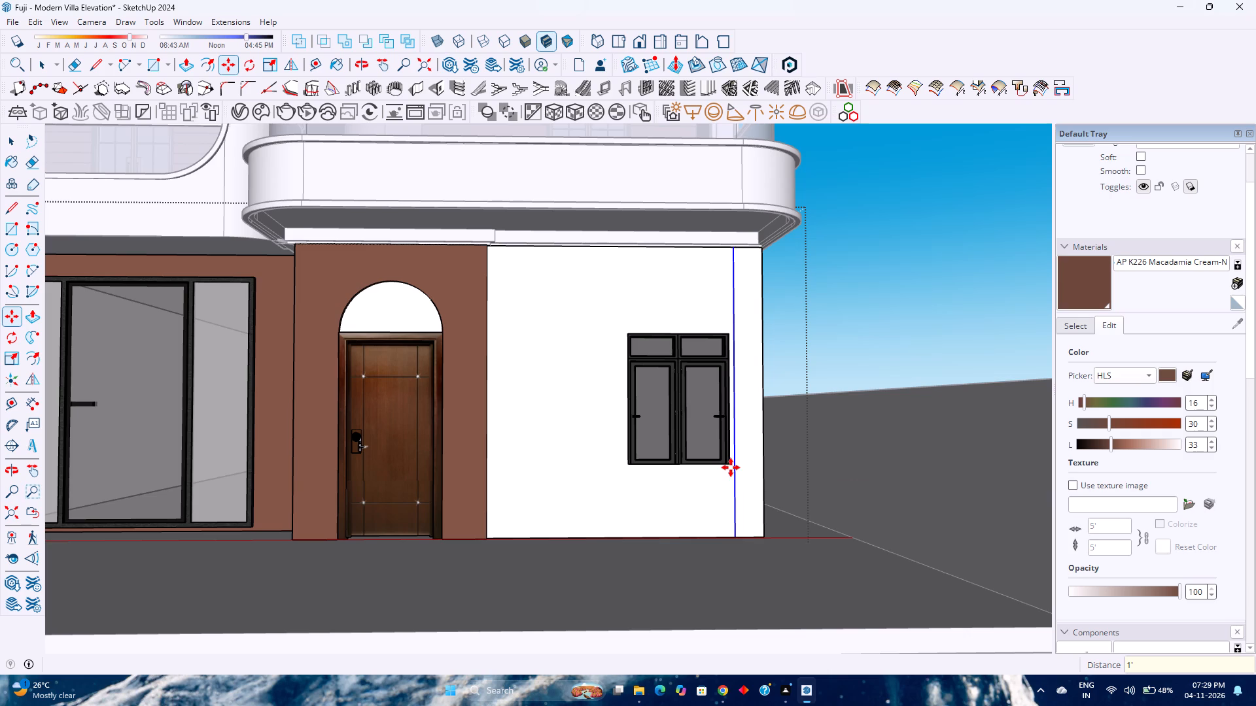
scroll(731, 469, "up", 3)
key("space")
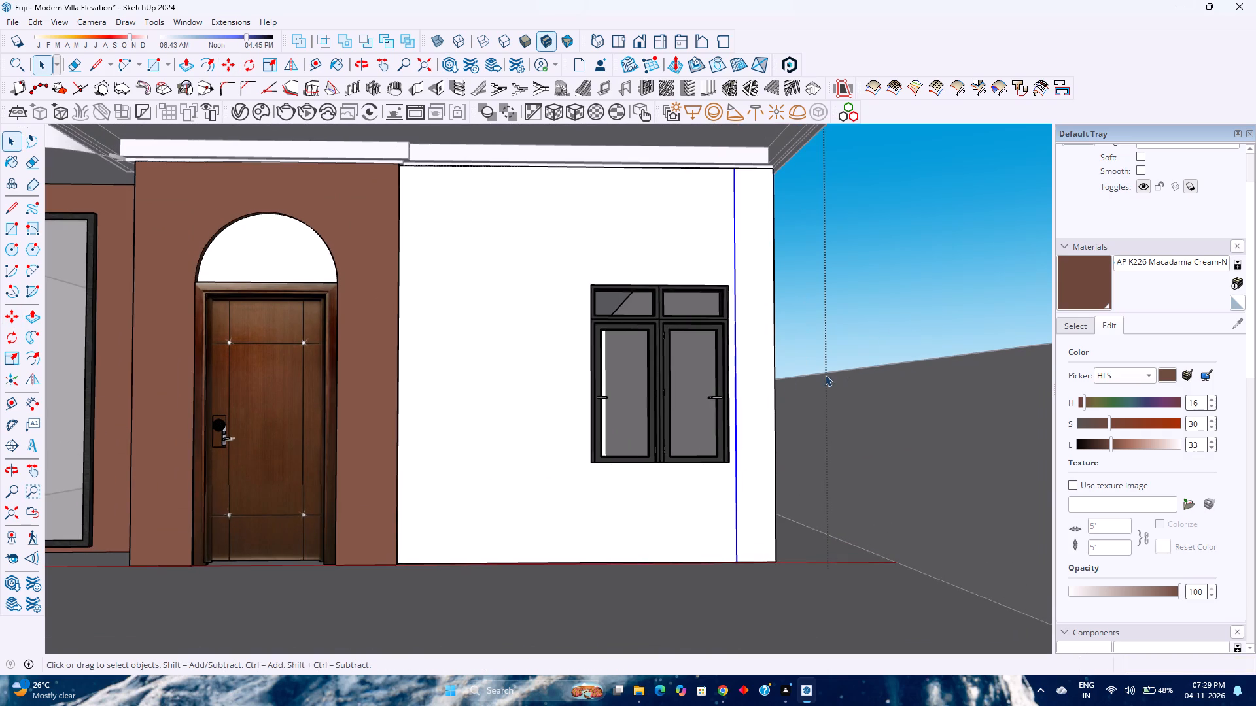
Paint the narrow corner strip beside the ground-floor window with AP K226 Macadamia Cream-N and close the wall group.
left_click(763, 380)
left_click(1085, 291)
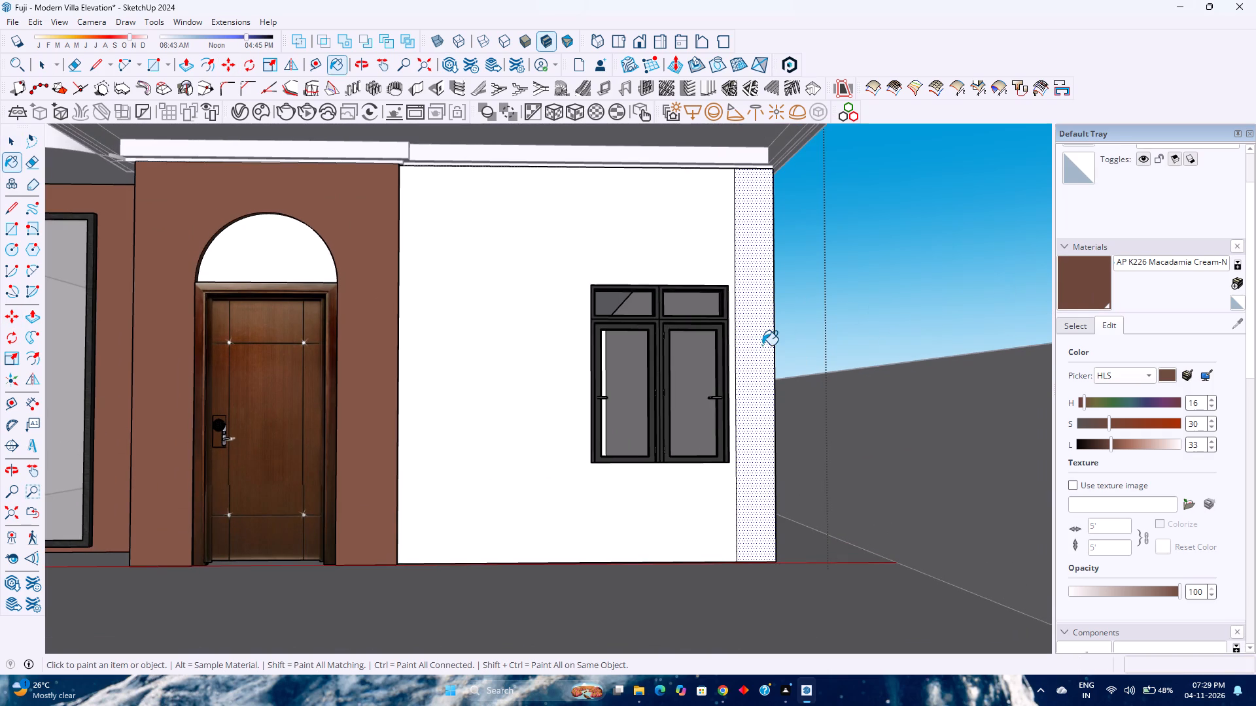
left_click(762, 345)
scroll(762, 345, "down", 8)
key("space")
scroll(762, 345, "down", 4)
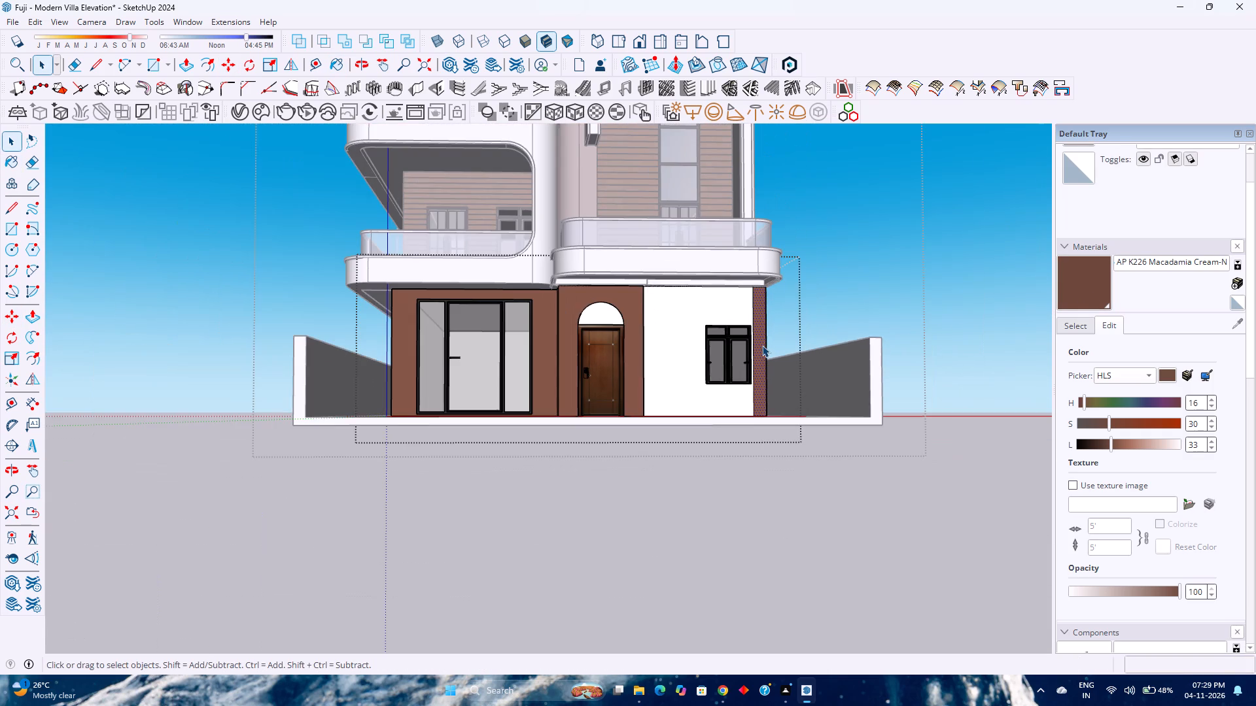
scroll(762, 345, "down", 6)
key("Escape")
Save the model with the painted corner strip.
key("ctrl+s")
Open the first-floor balcony glass railing group for editing.
scroll(762, 347, "down", 3)
scroll(762, 350, "up", 1)
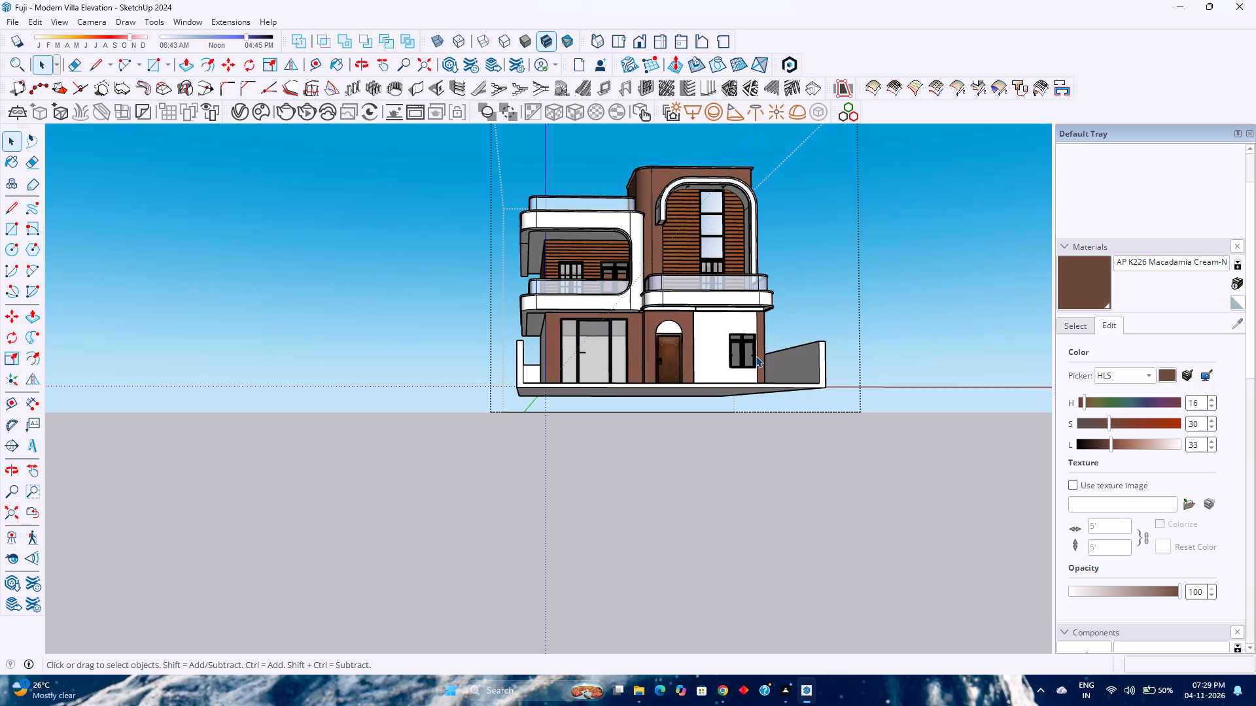
scroll(756, 355, "up", 6)
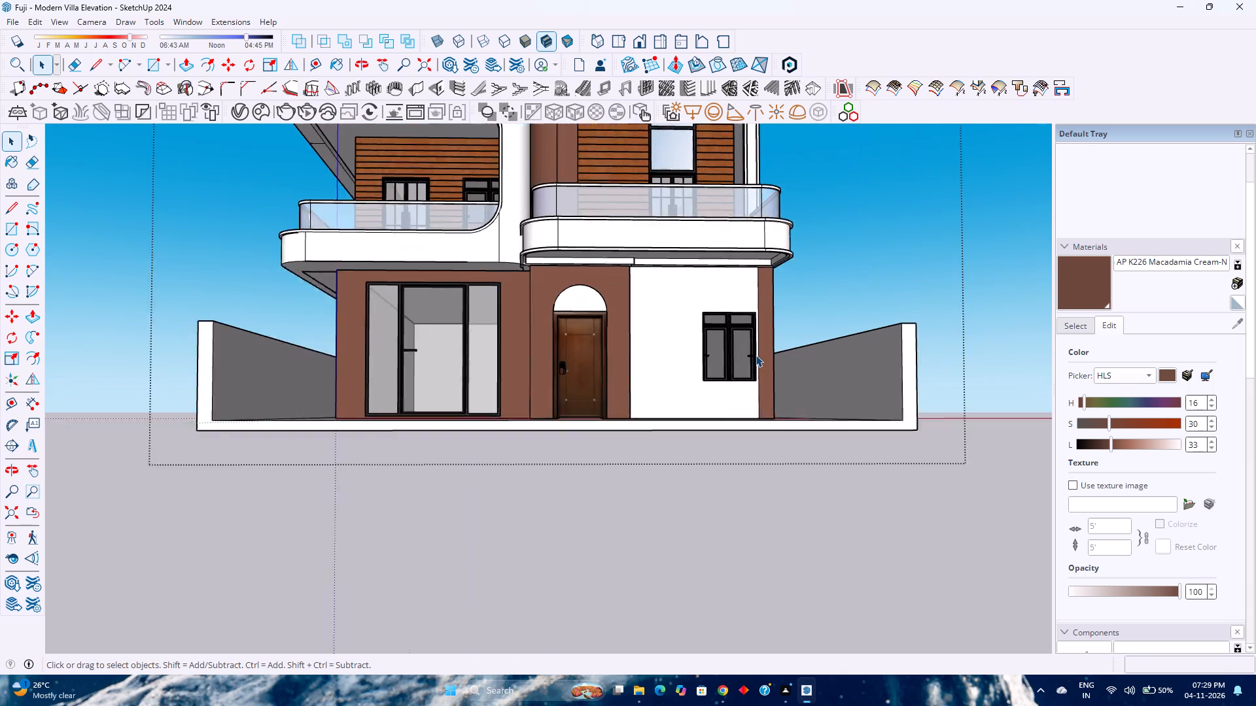
scroll(756, 355, "up", 2)
scroll(756, 359, "down", 5)
middle_click_drag(629, 277, 663, 382, "shift")
scroll(617, 345, "up", 4)
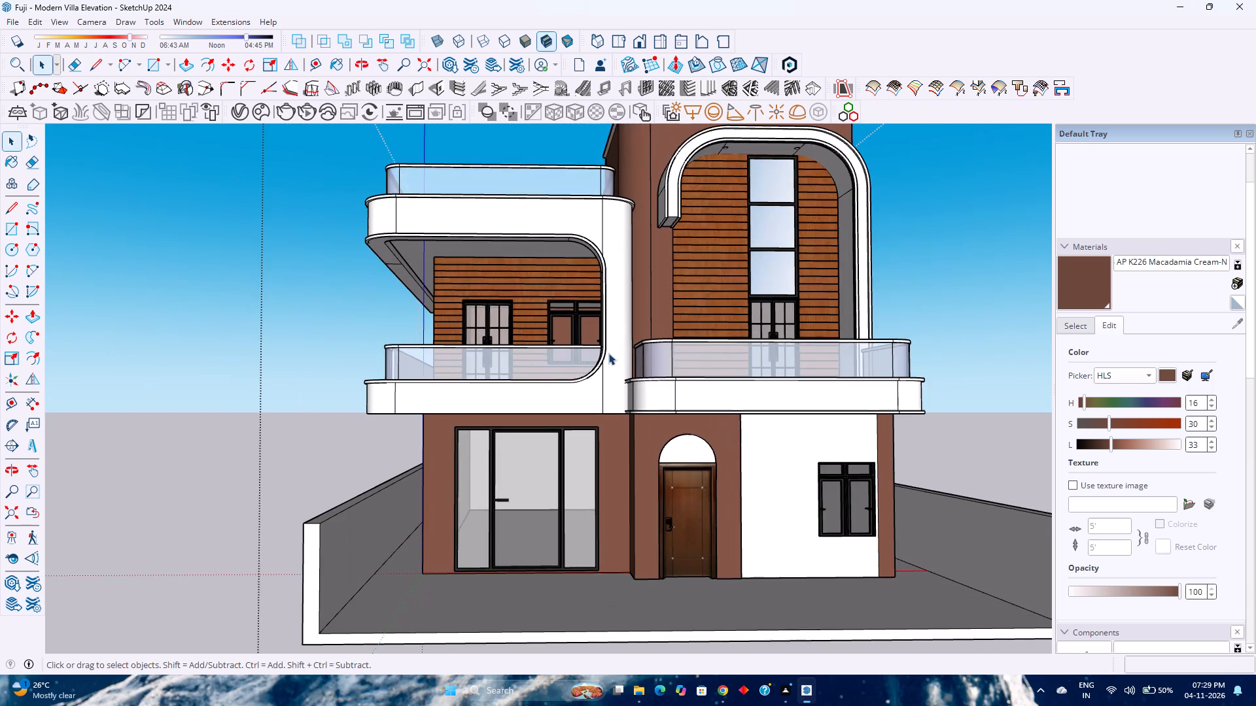
scroll(600, 363, "up", 2)
middle_click_drag(601, 379, 644, 473)
scroll(643, 416, "up", 4)
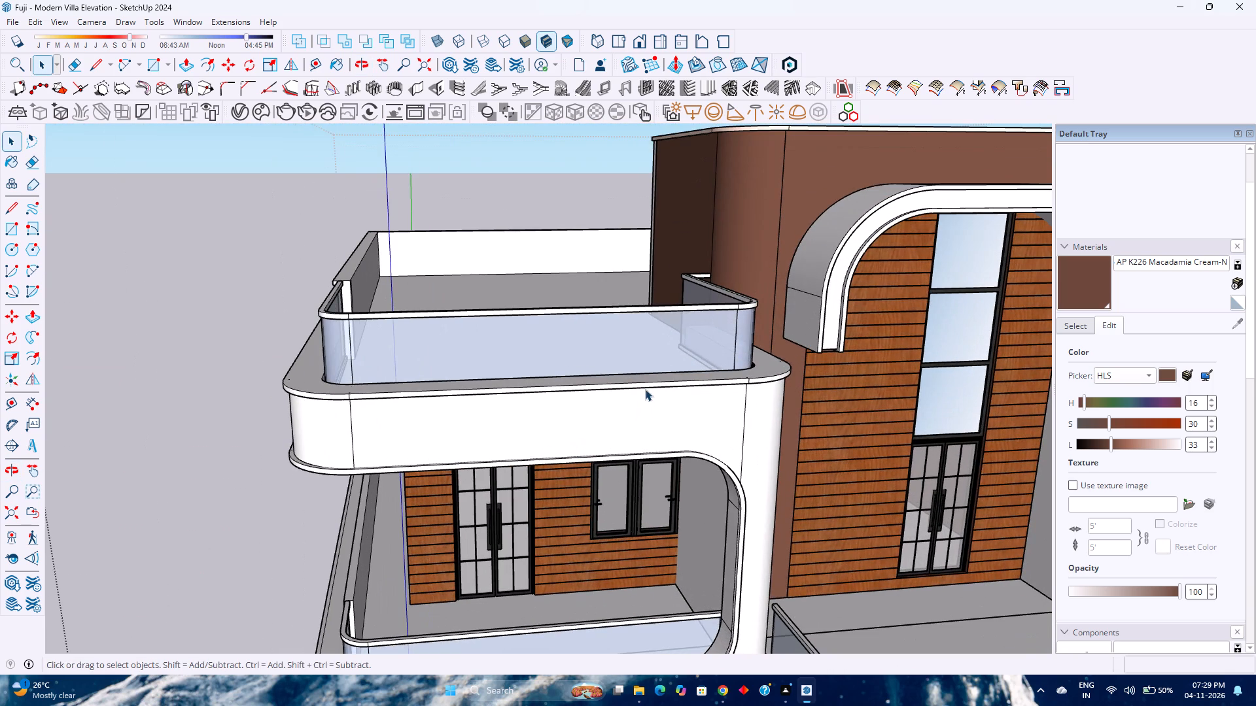
scroll(638, 381, "down", 9)
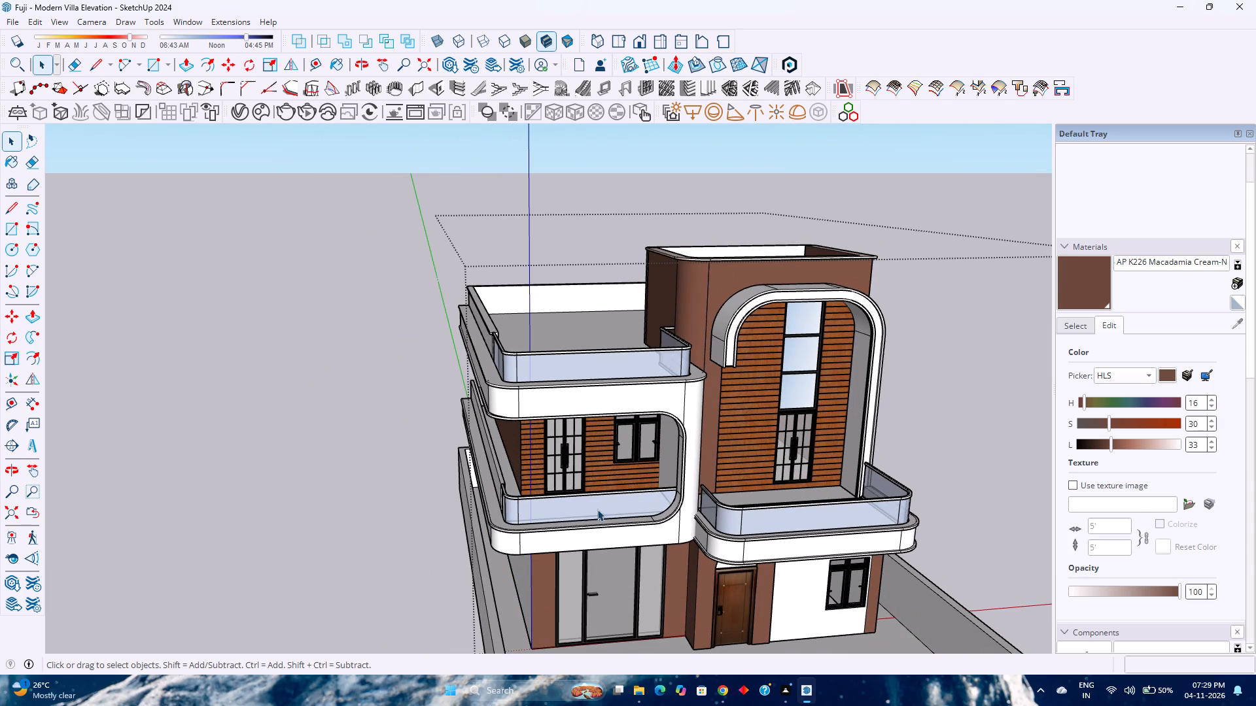
double_click(631, 493)
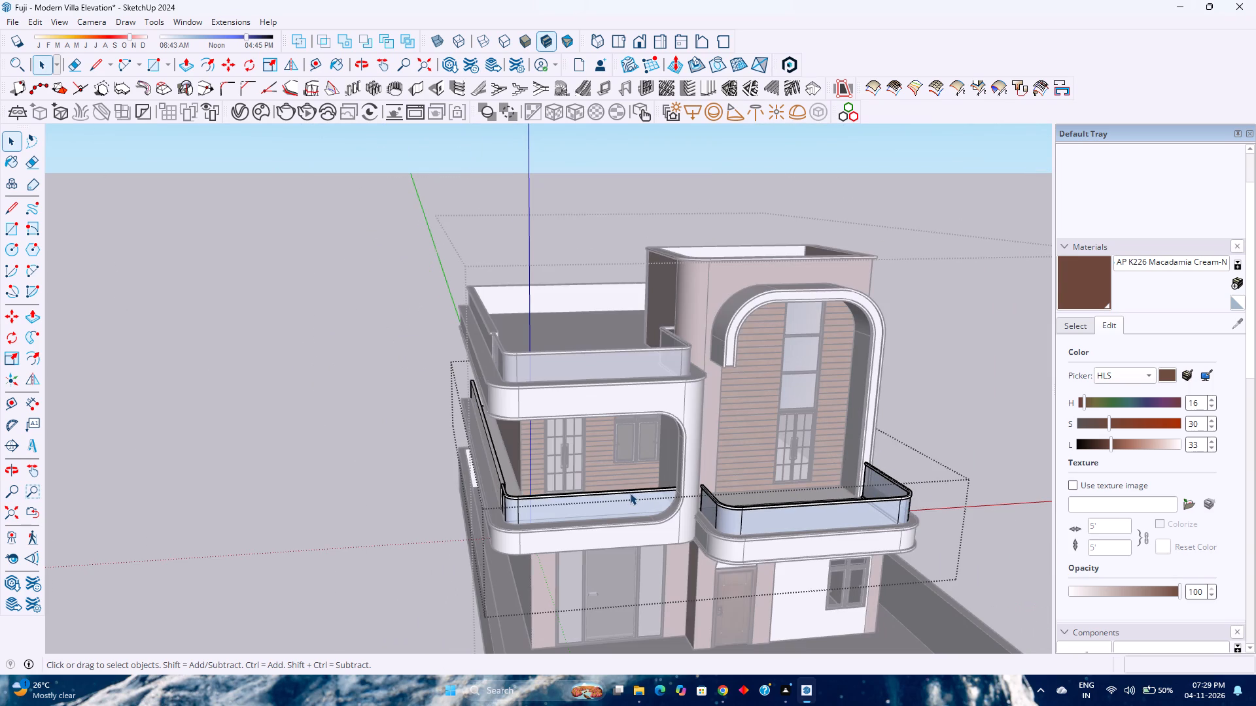
left_click(631, 493)
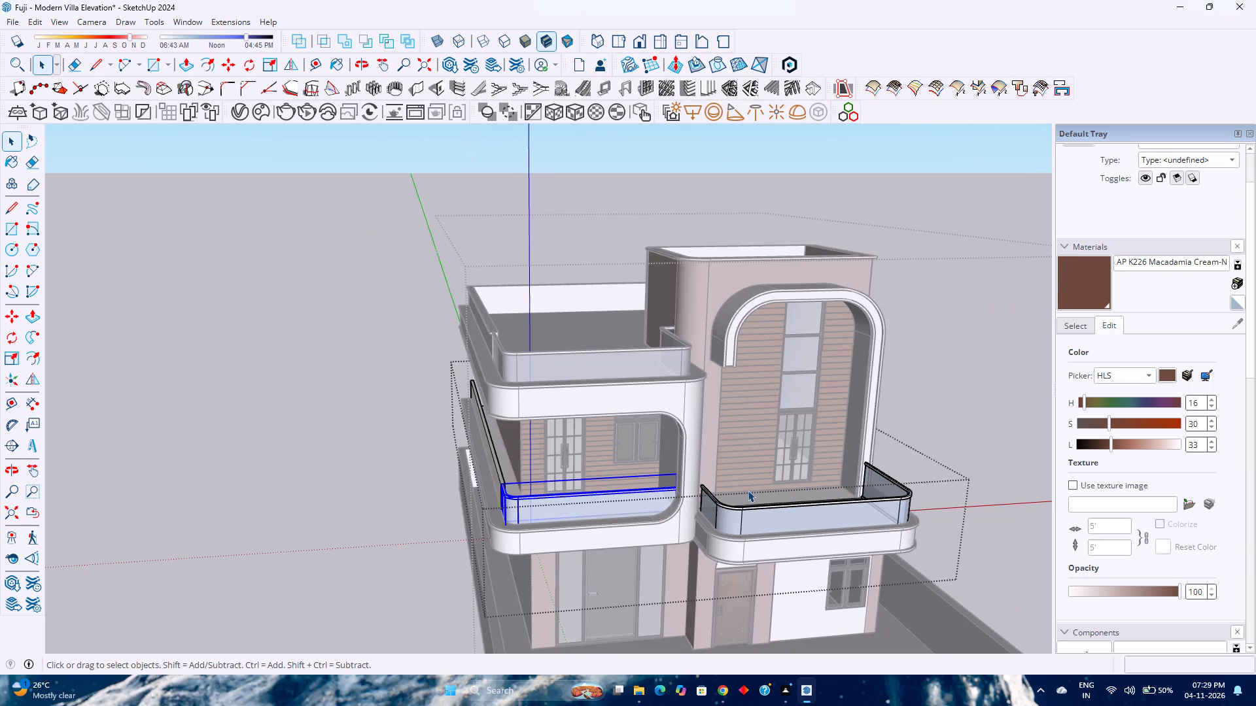
key("Escape")
left_click(803, 511)
left_click(803, 511)
left_click(803, 511)
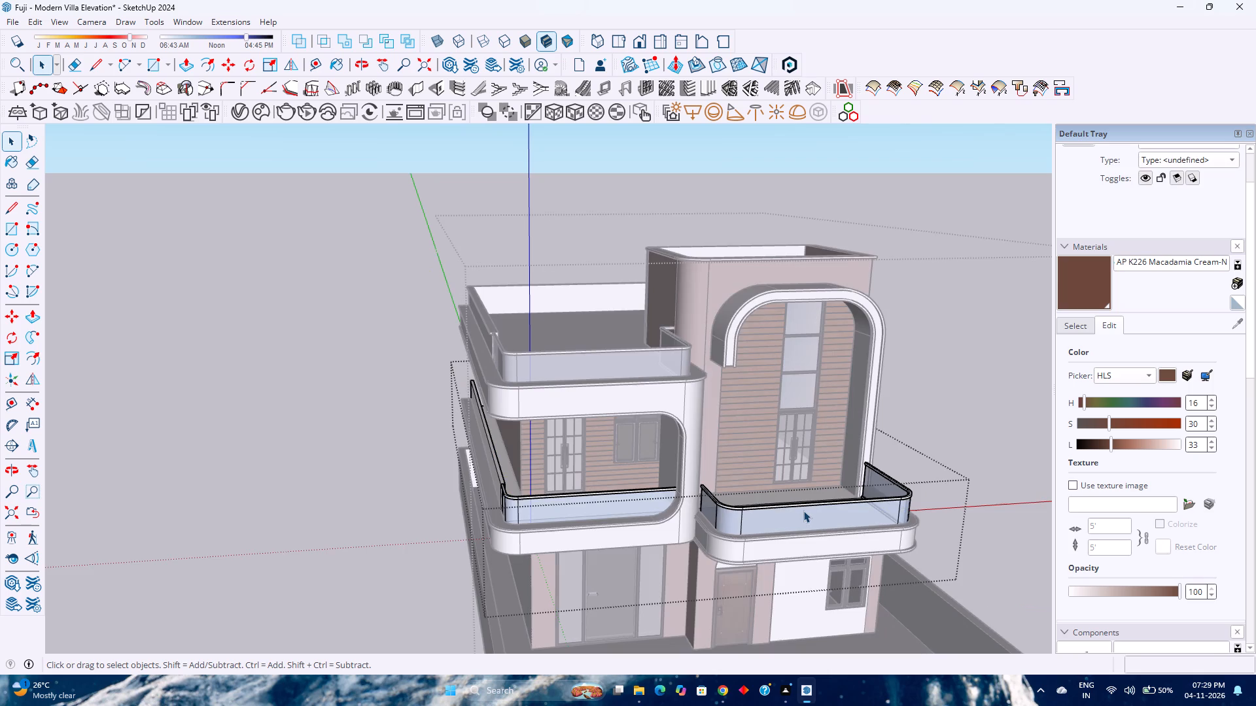
Browse the in-model materials, comparing grey, charcoal, black and metal swatches as a finish for the first-floor balcony handrails.
left_click(1071, 327)
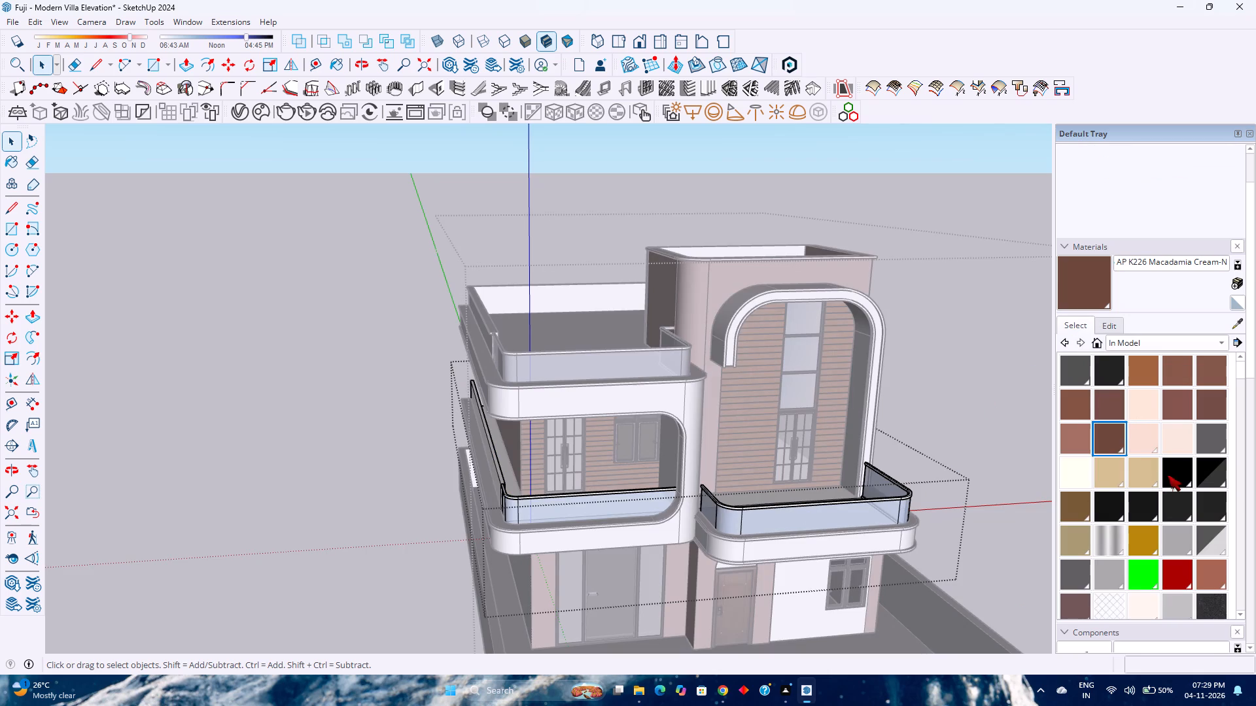
left_click(1219, 441)
scroll(1125, 464, "down", 5)
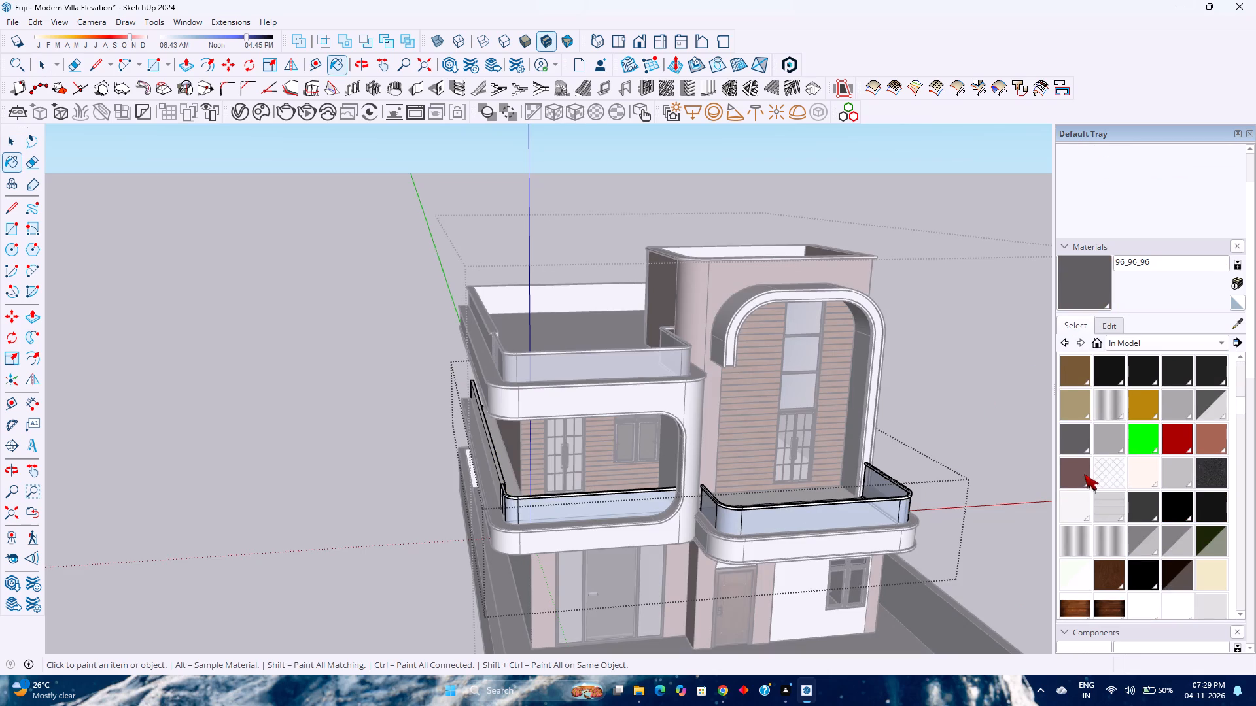
left_click(1084, 440)
scroll(1127, 446, "up", 4)
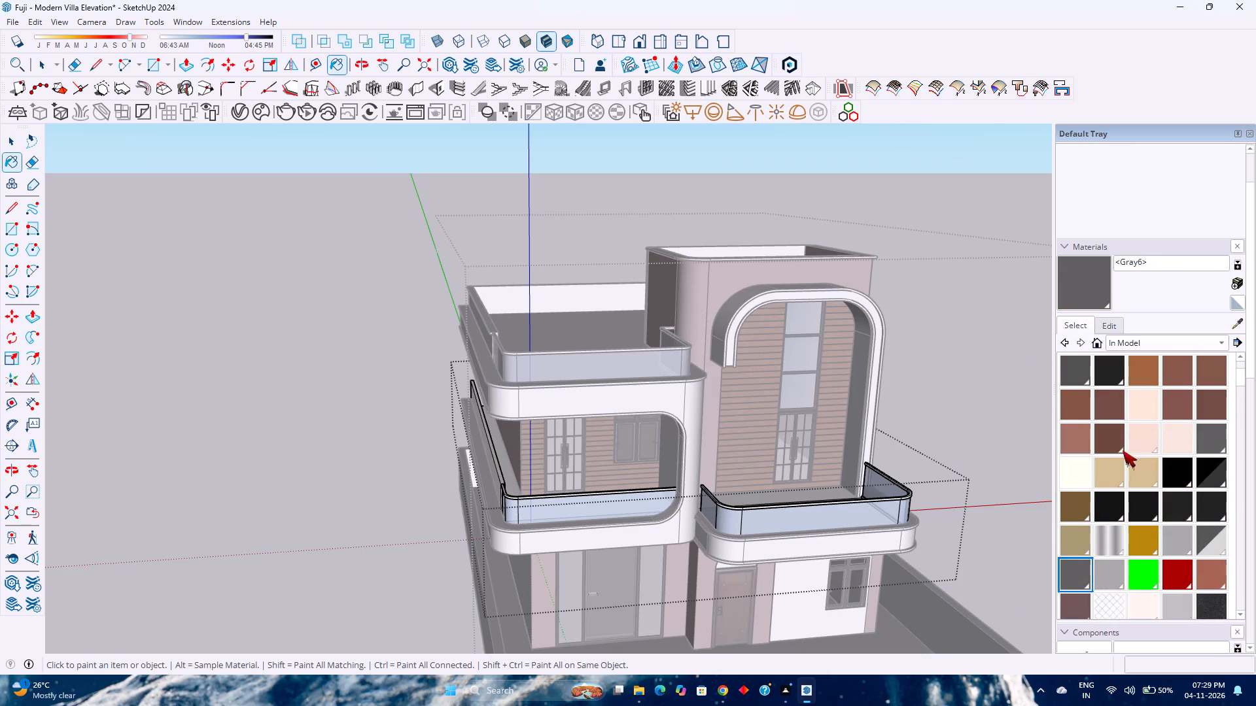
left_click(1118, 514)
left_click(1146, 508)
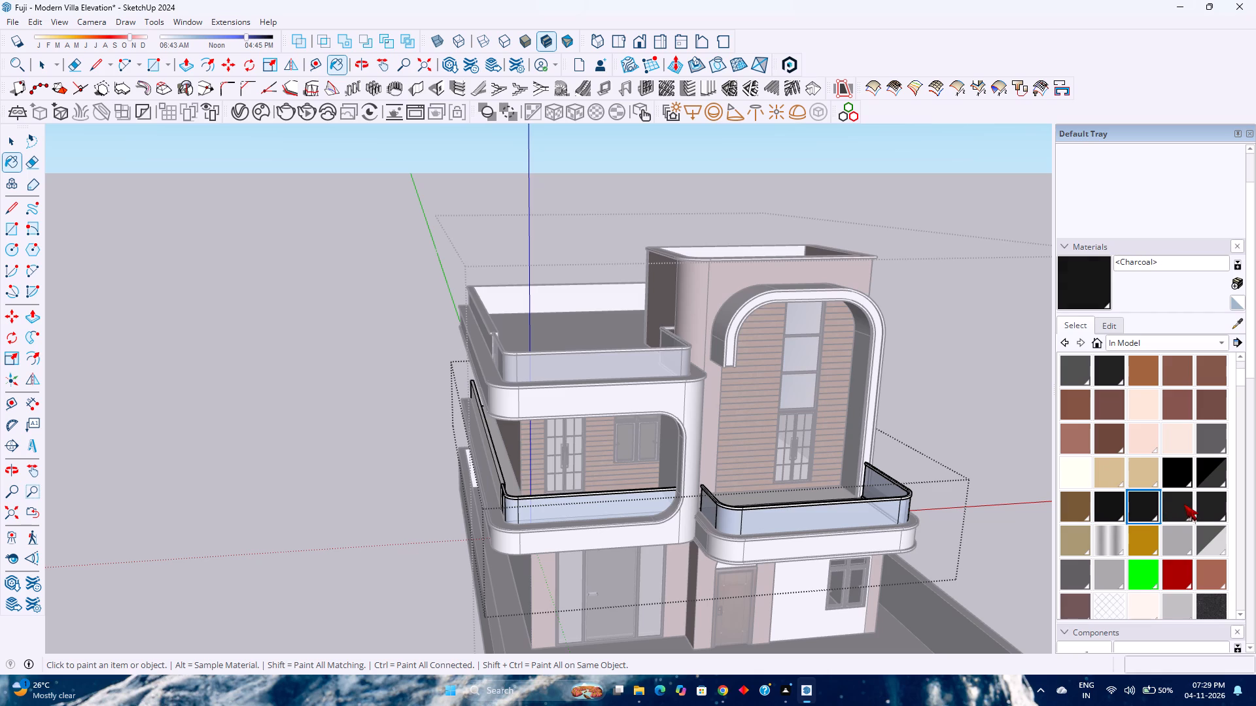
left_click(1184, 504)
left_click(1182, 479)
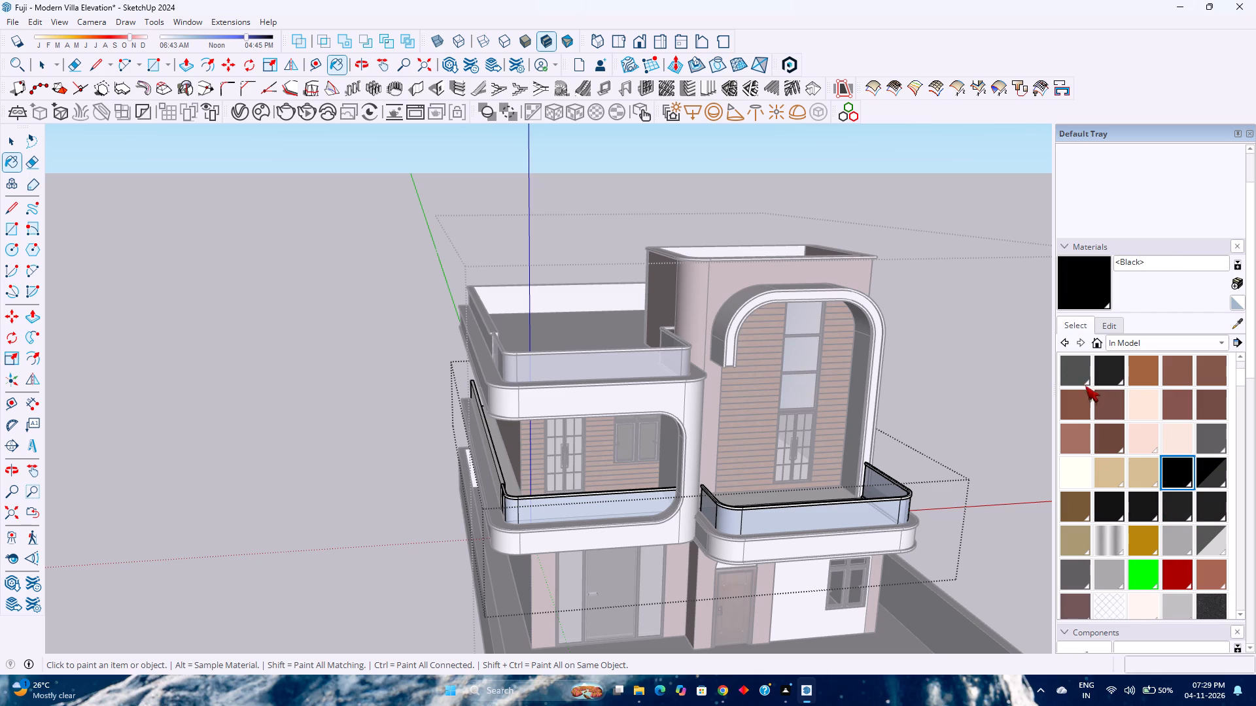
left_click(1067, 375)
scroll(1106, 414, "up", 7)
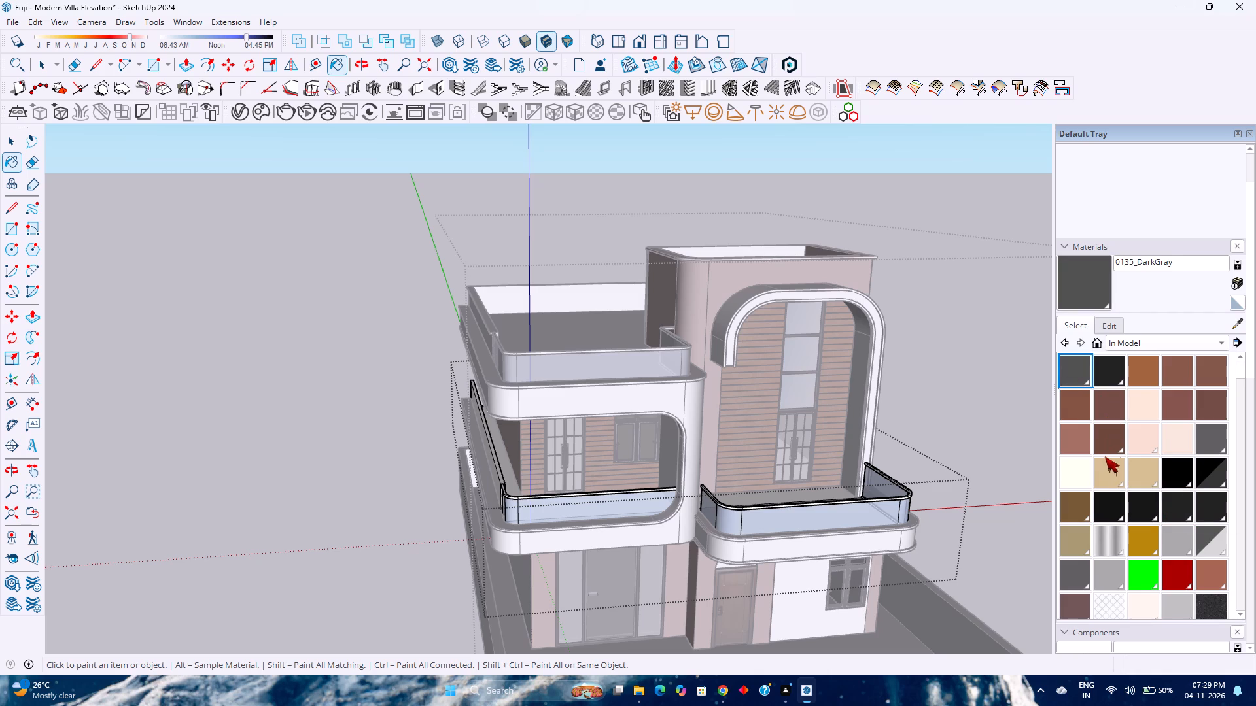
scroll(1103, 460, "down", 7)
scroll(1144, 507, "down", 5)
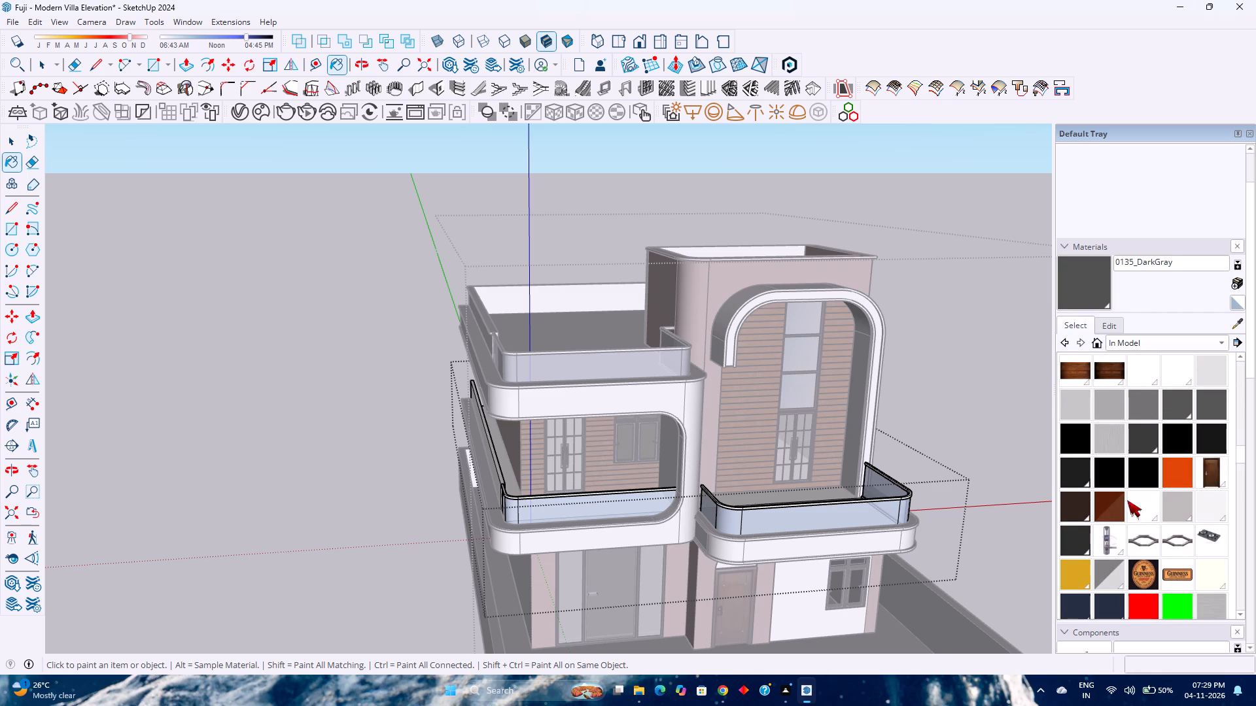
left_click(1161, 405)
scroll(1072, 490, "down", 3)
scroll(1085, 459, "up", 3)
left_click(1086, 537)
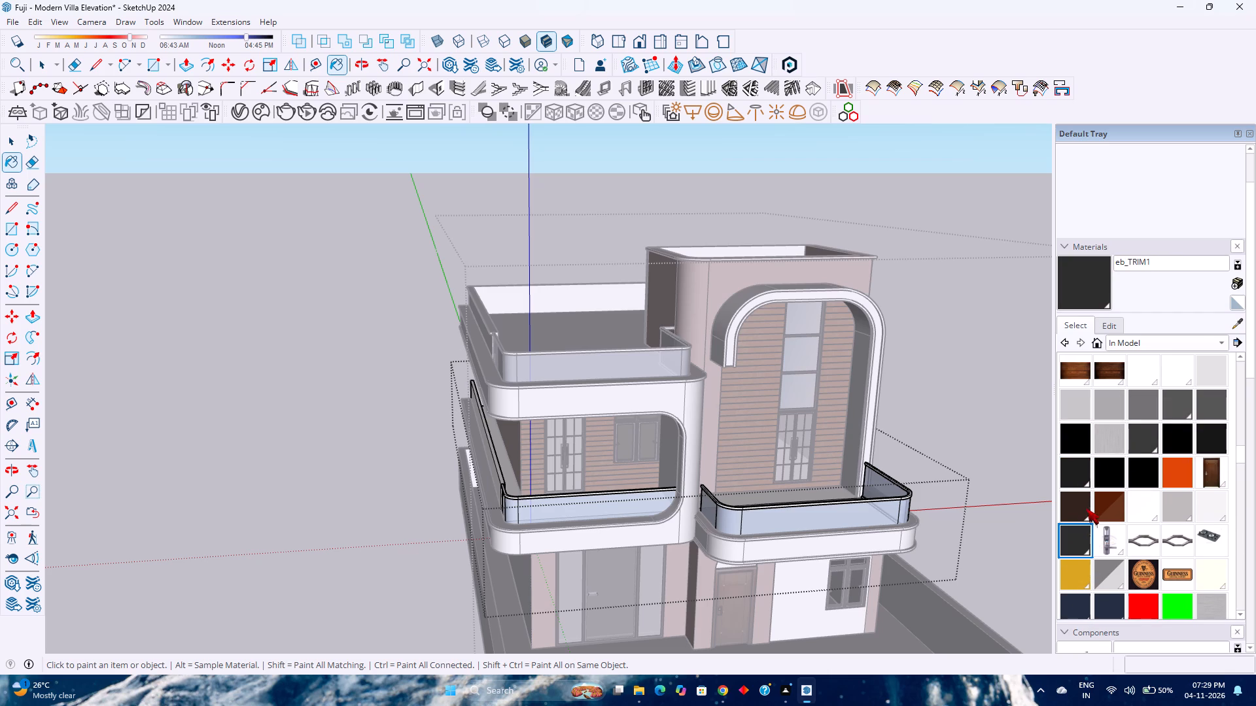
left_click(1086, 504)
left_click(1083, 469)
left_click(1066, 439)
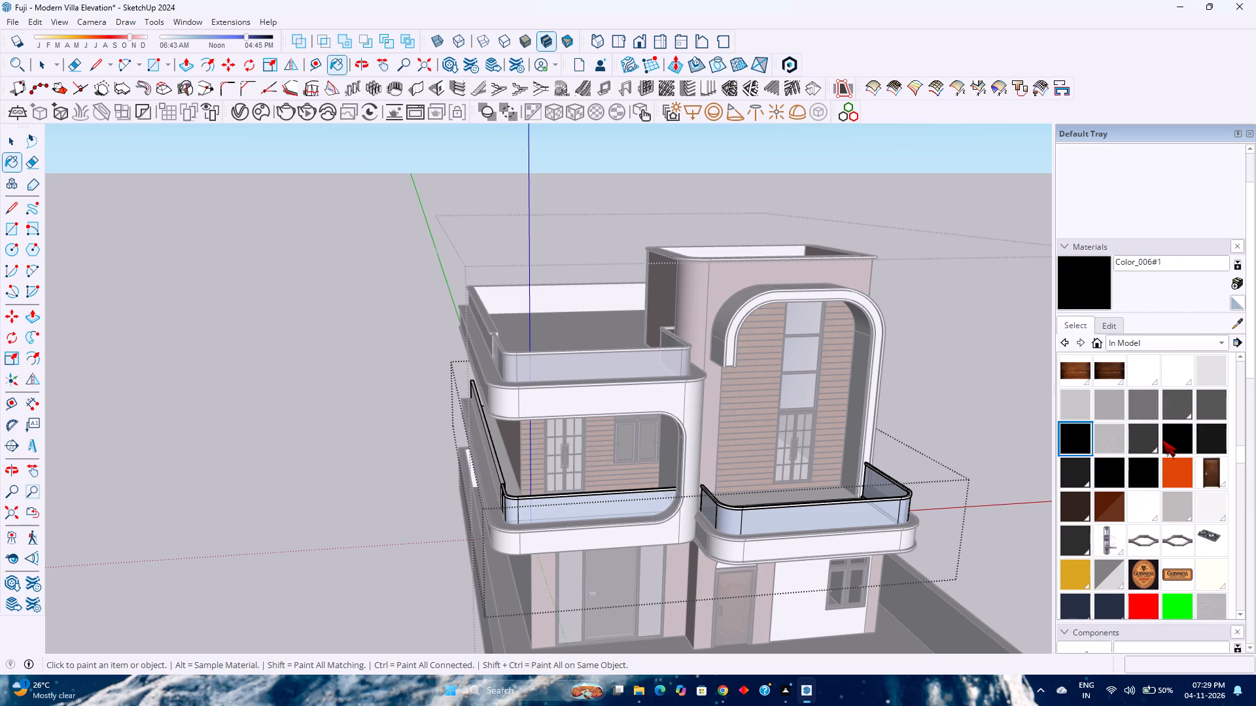
left_click(1162, 440)
left_click(1145, 439)
left_click(1137, 410)
left_click(1175, 409)
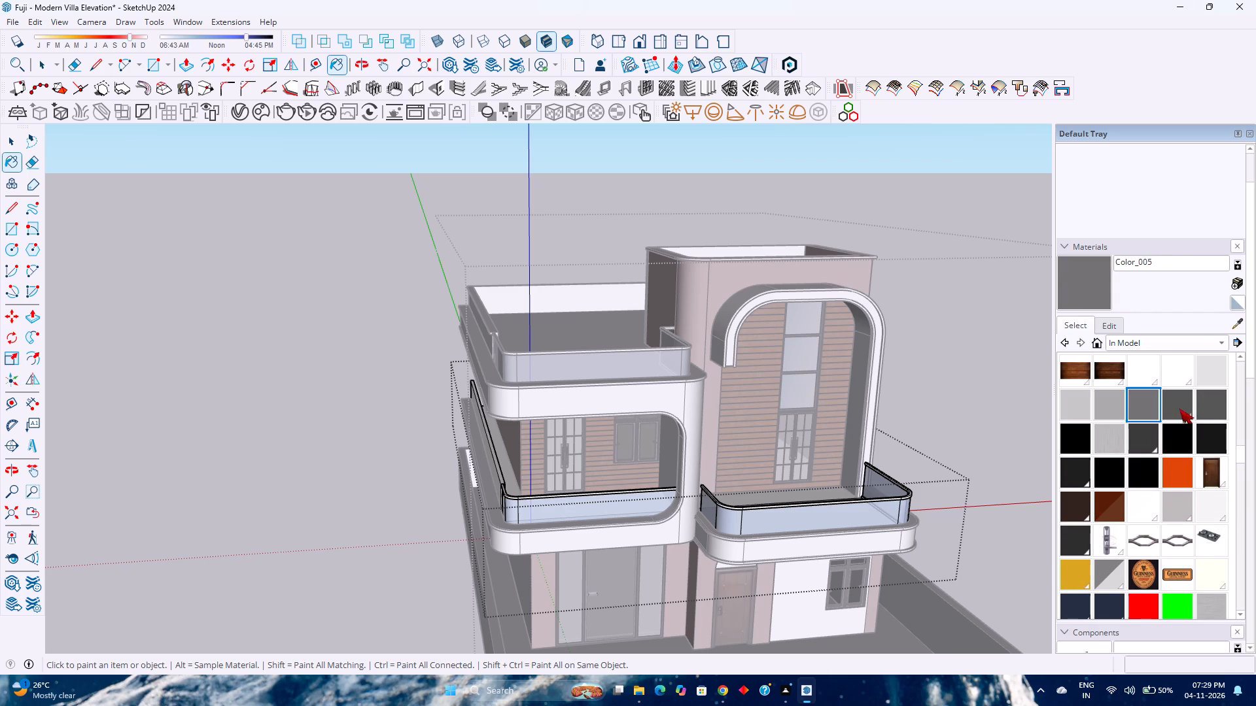
left_click(1206, 401)
left_click(1216, 428)
scroll(1125, 516, "down", 4)
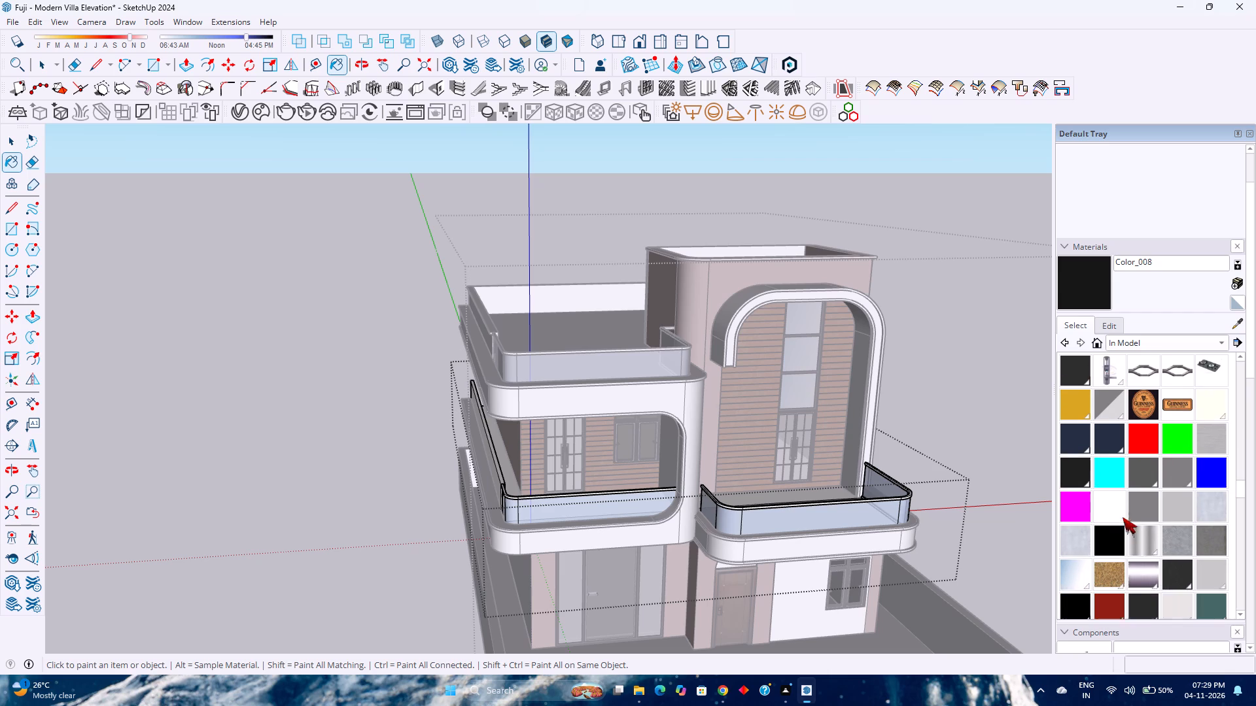
scroll(1123, 517, "down", 2)
left_click(1077, 516)
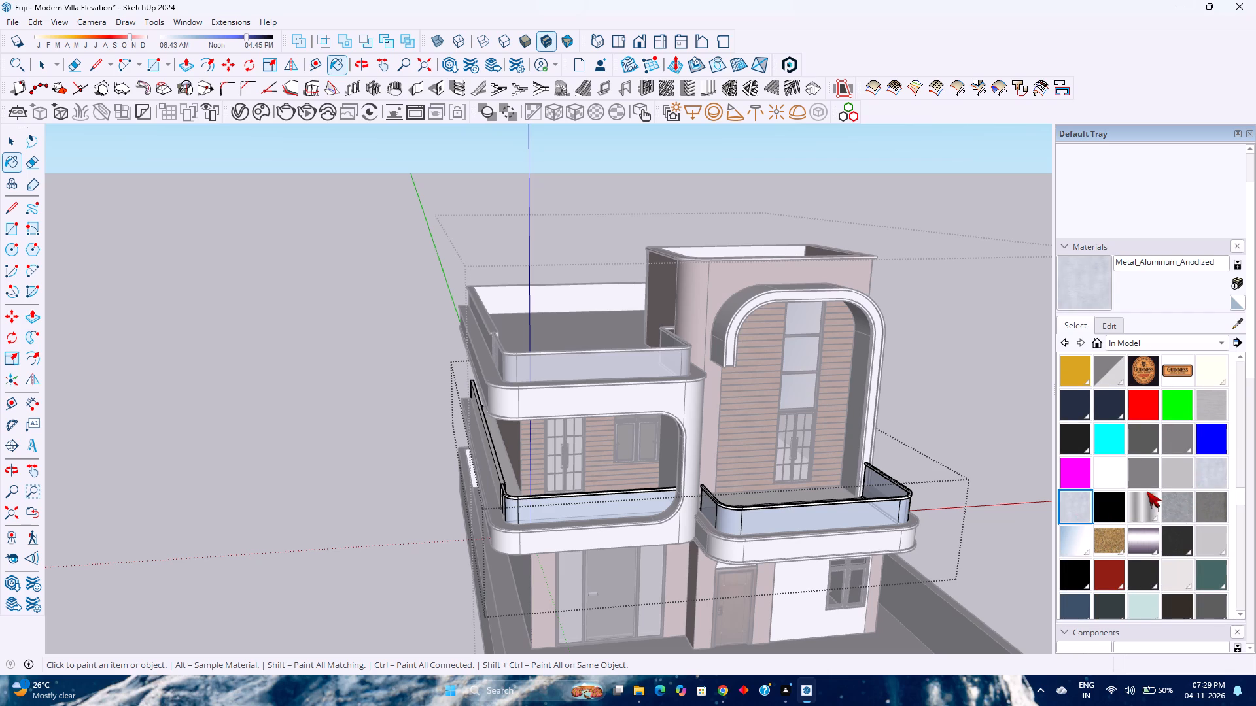
left_click(1143, 474)
left_click(1143, 440)
left_click(1172, 518)
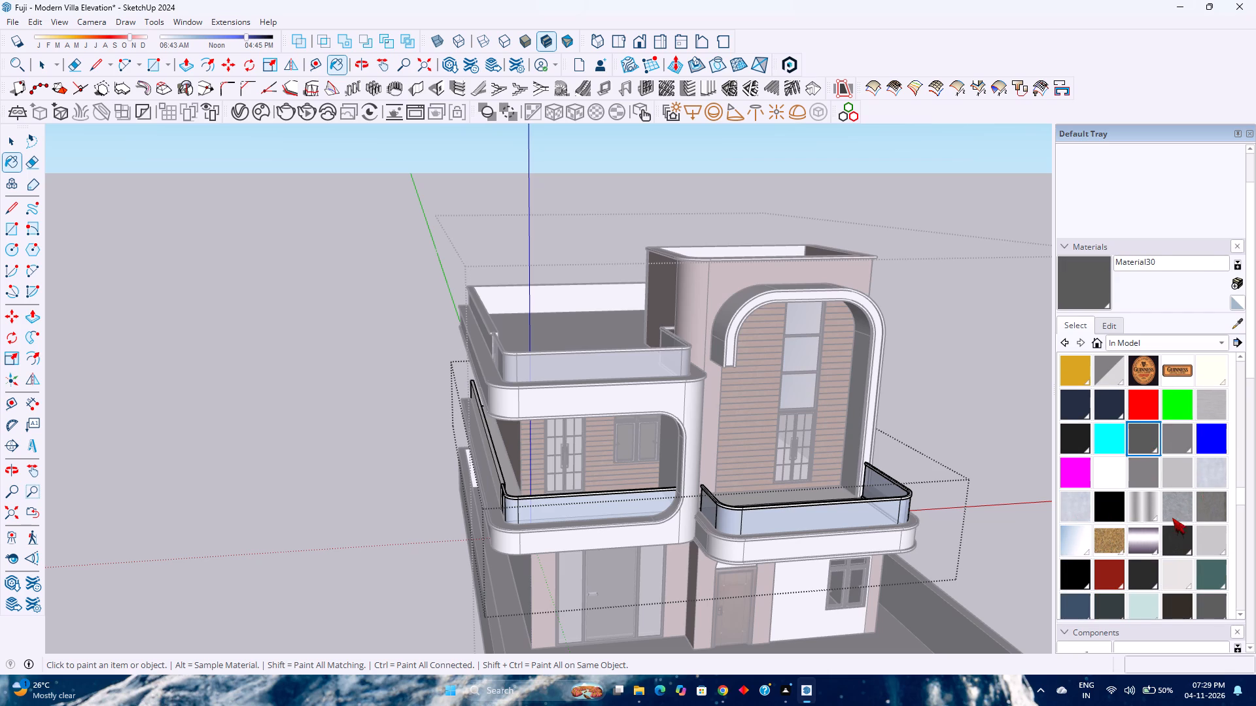
left_click(1202, 507)
scroll(1134, 497, "down", 2)
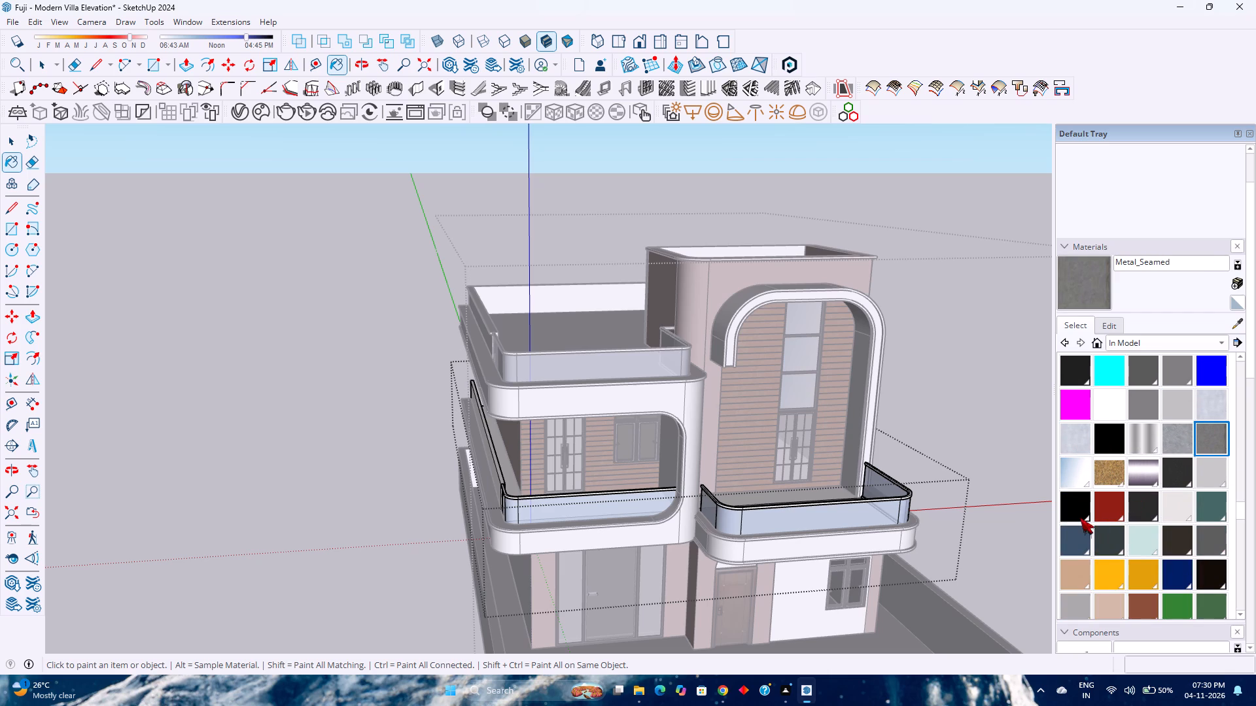
left_click(1073, 516)
scroll(1137, 507, "down", 1)
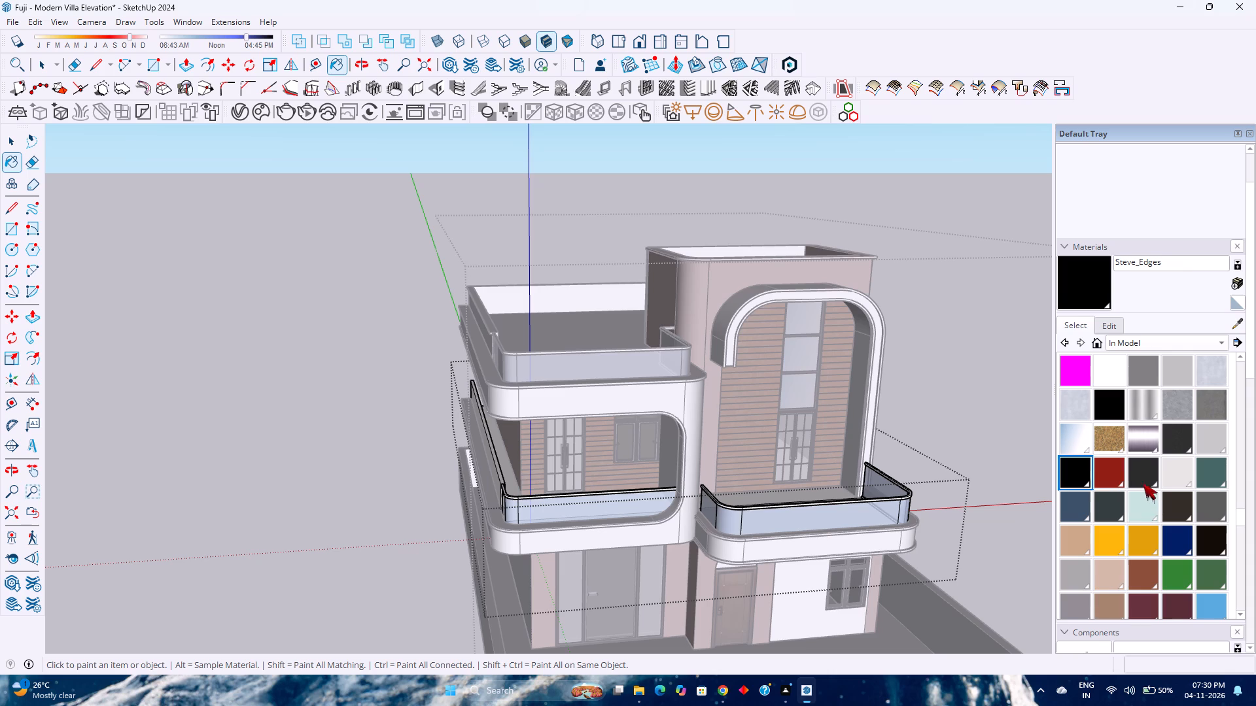
left_click(1143, 482)
scroll(1111, 502, "down", 6)
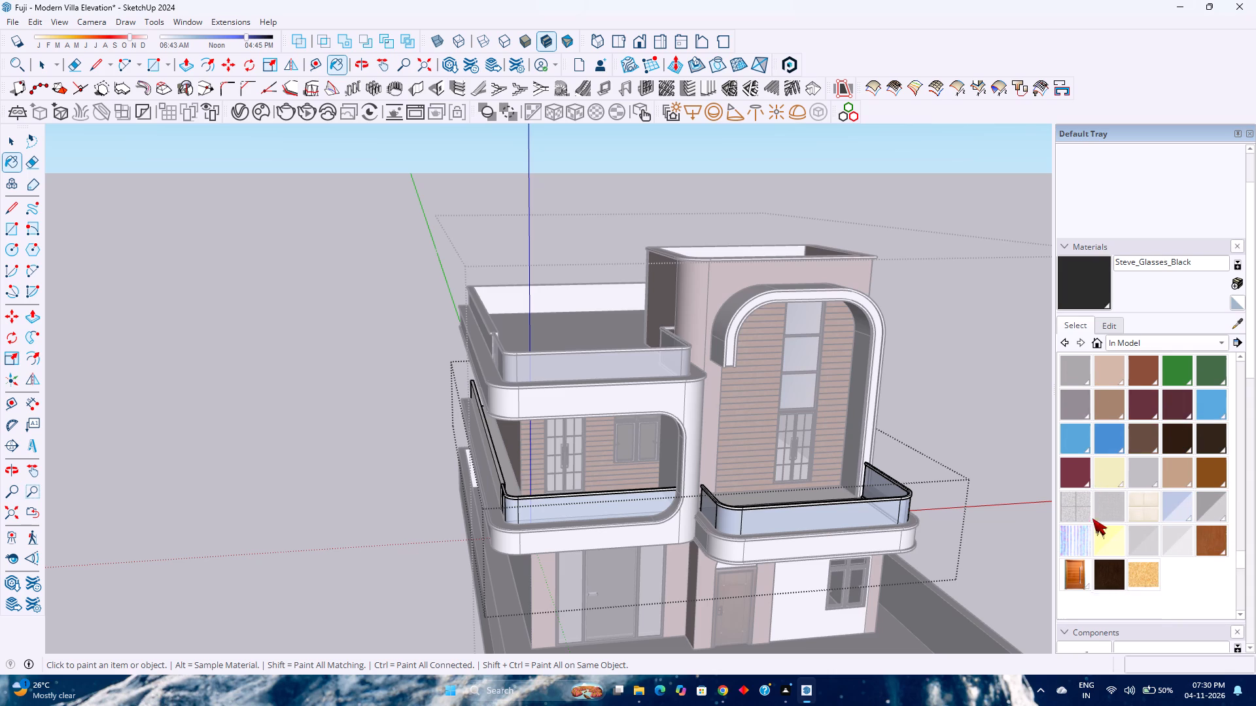
scroll(1092, 518, "down", 3)
scroll(1092, 517, "up", 16)
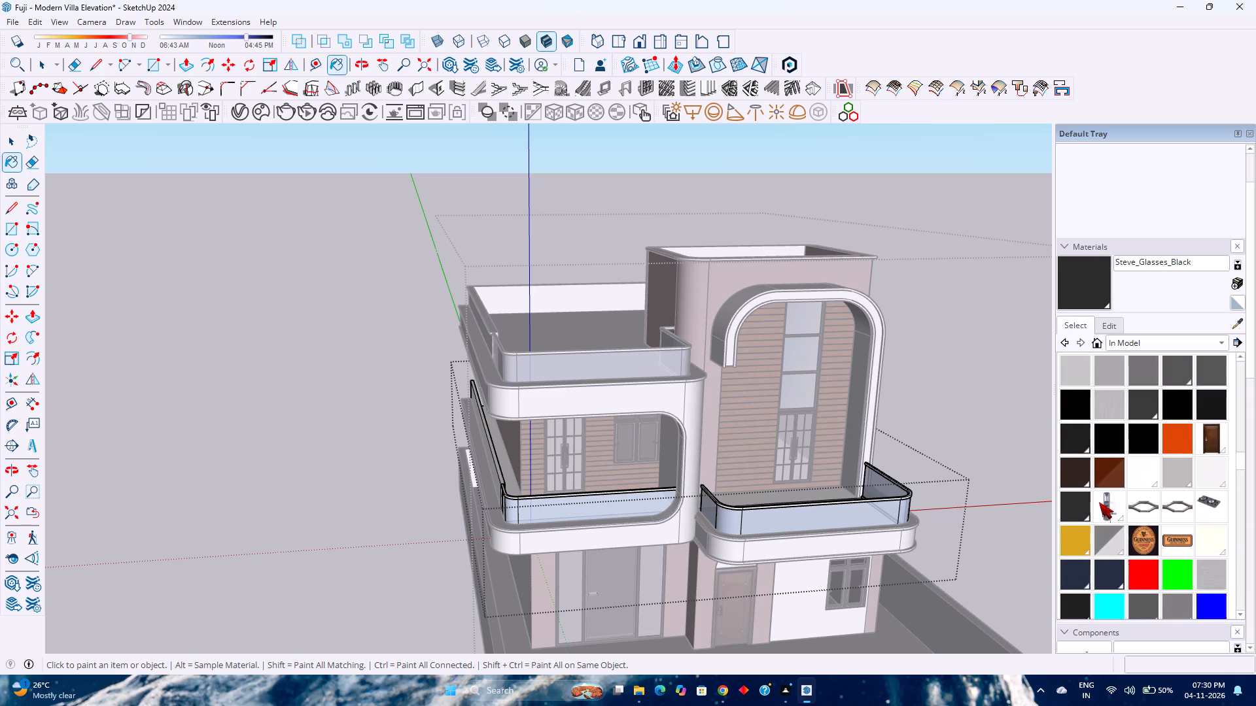
scroll(1099, 502, "up", 9)
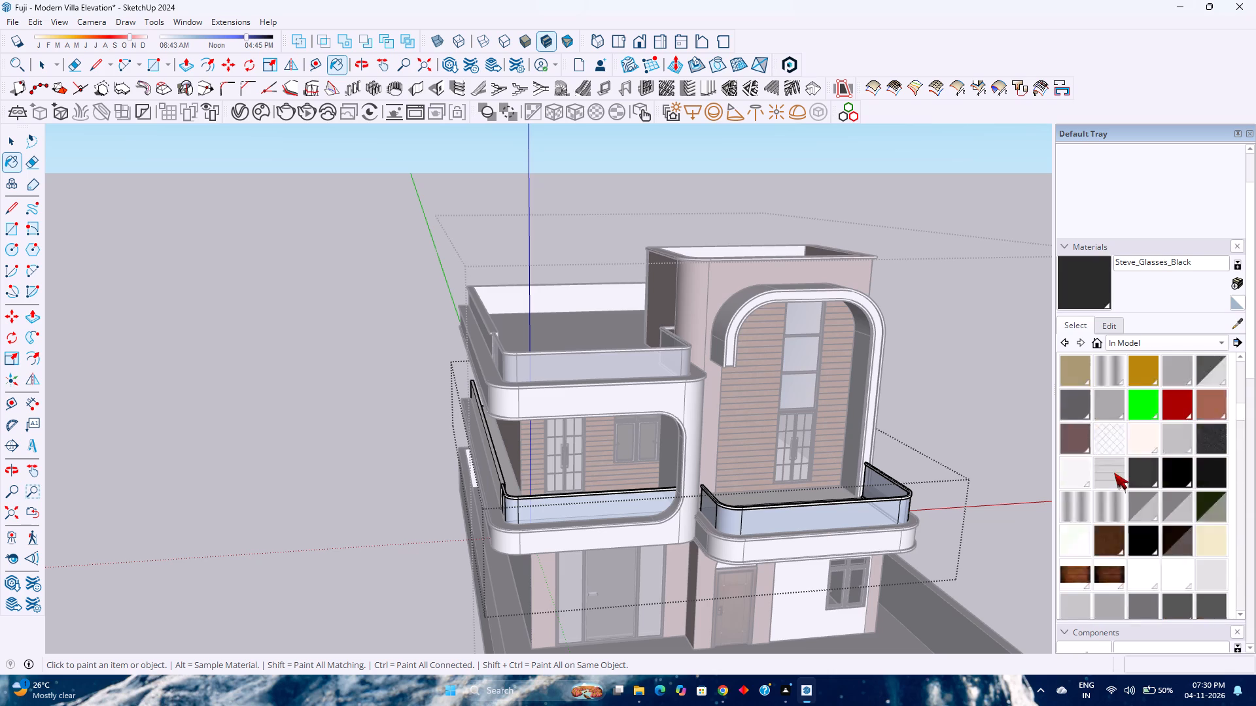
scroll(1114, 473, "up", 6)
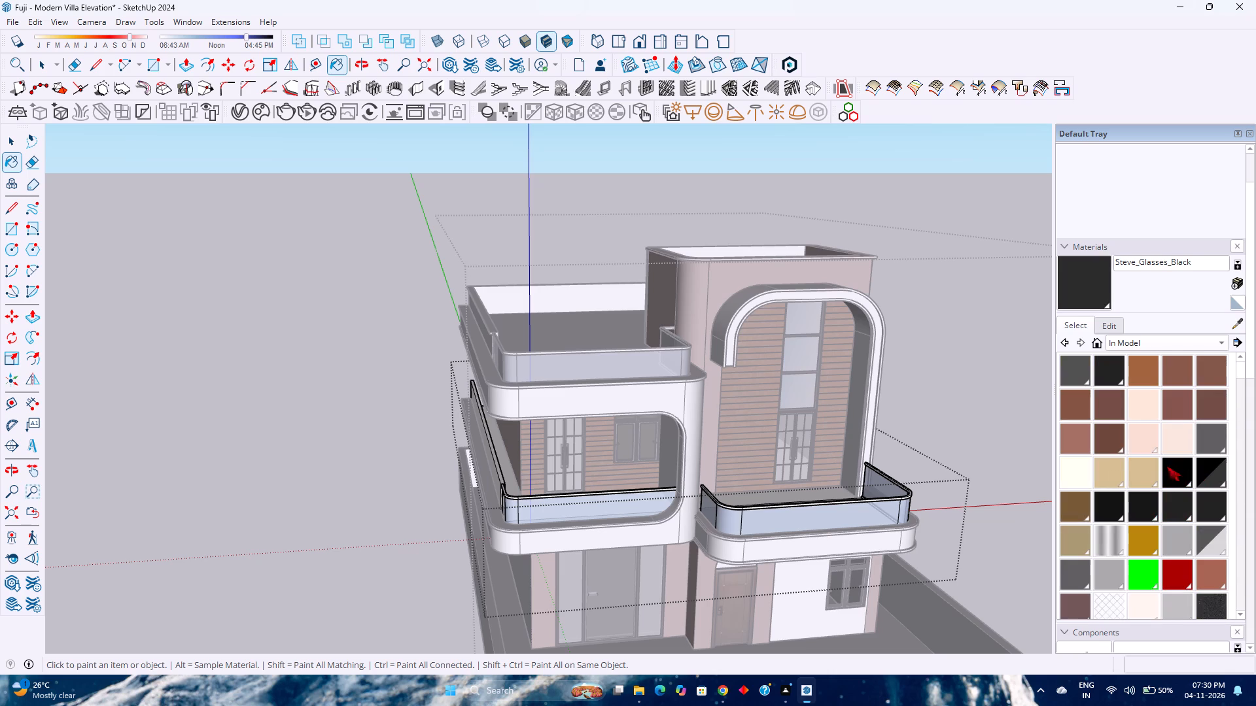
Go through the in-model materials again, comparing the dark grey, translucent glass, brown and rough metal swatches for the handrails.
left_click(1113, 377)
left_click(1078, 371)
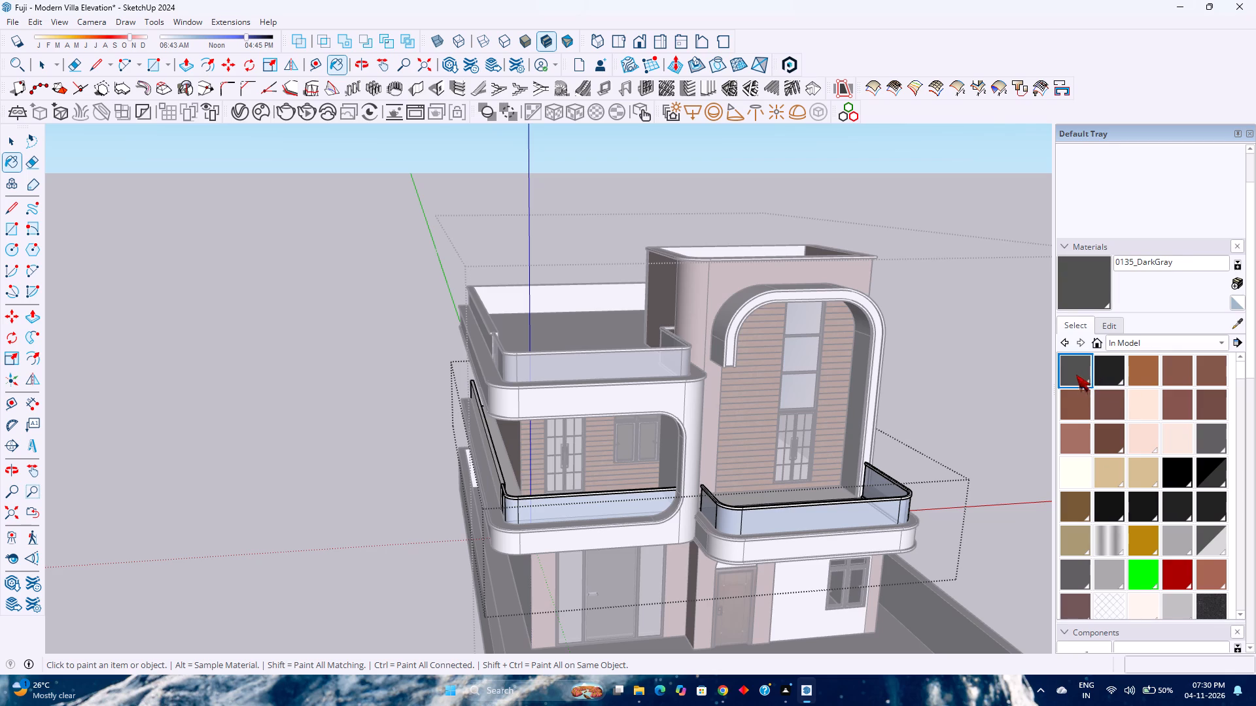
left_click(1190, 506)
left_click(1206, 506)
scroll(1167, 496, "down", 2)
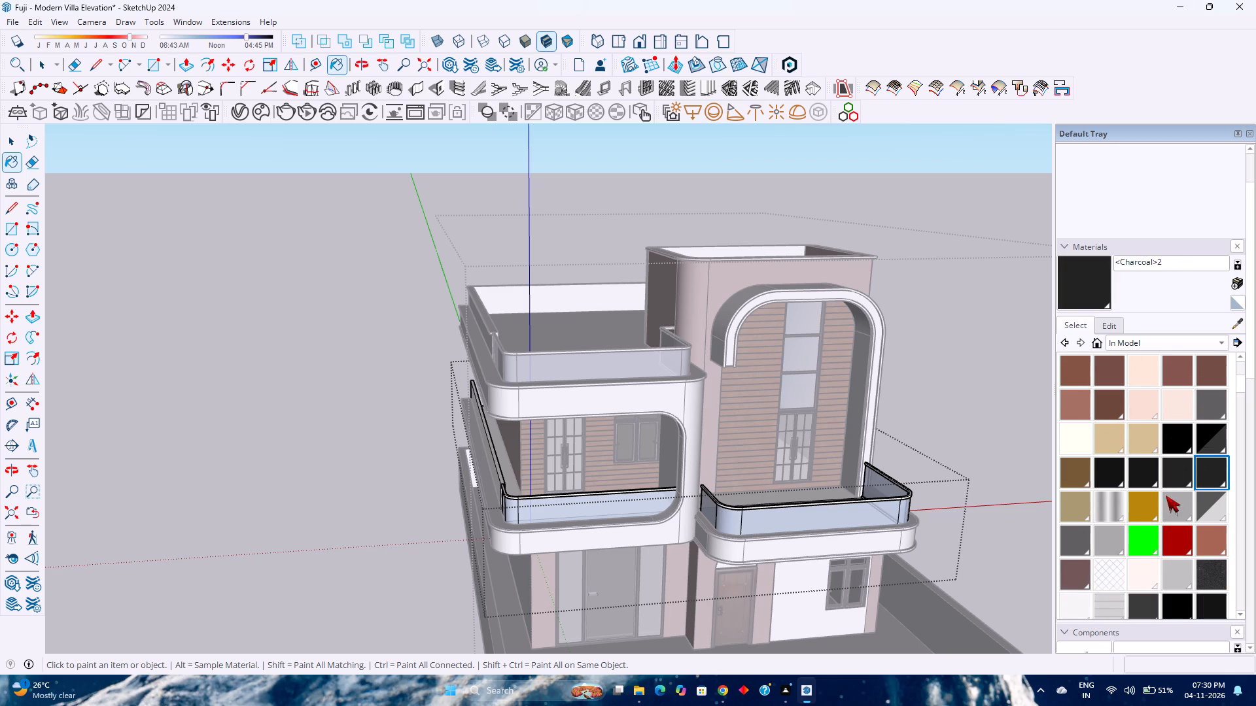
left_click(1176, 500)
scroll(1169, 524, "down", 4)
left_click(1176, 504)
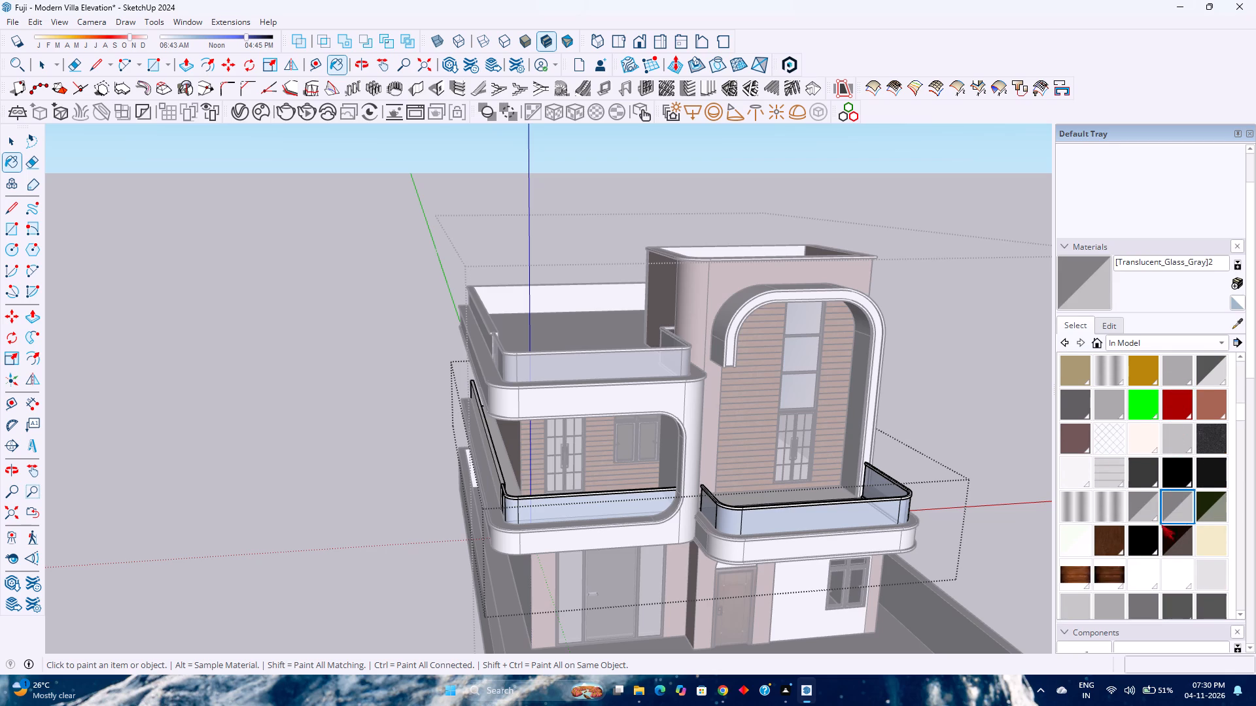
scroll(1147, 535, "down", 2)
left_click(1149, 530)
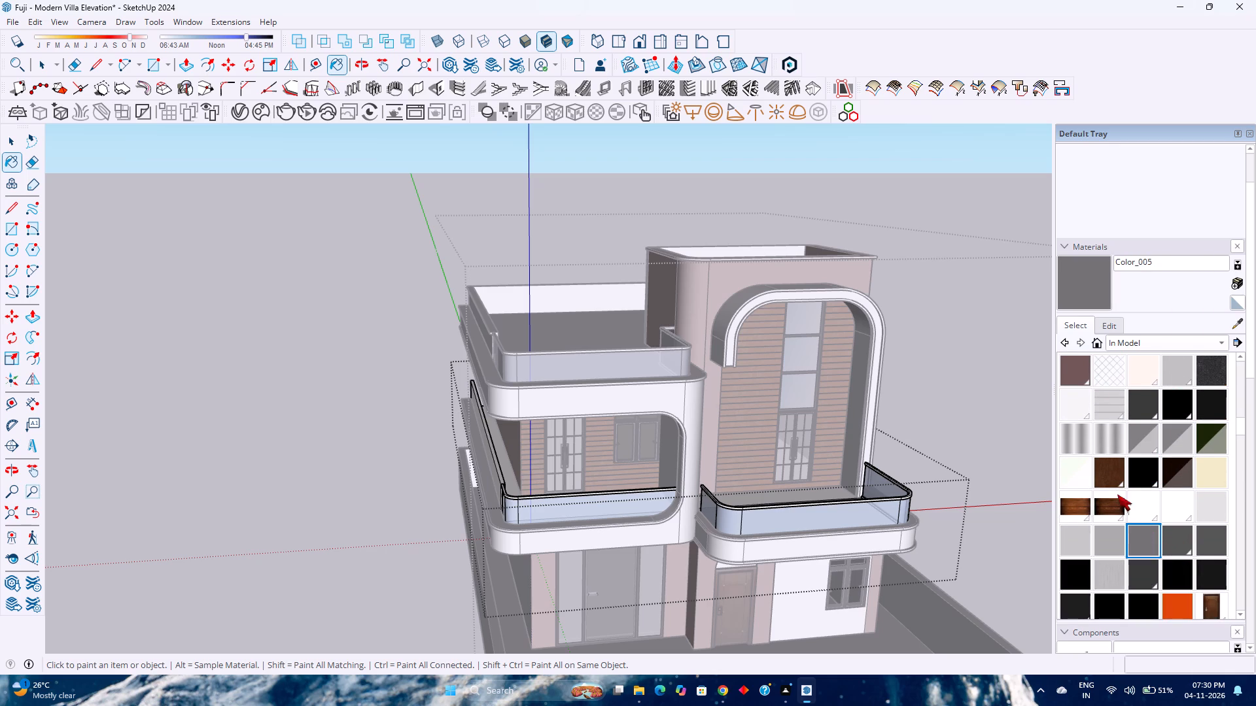
left_click(1187, 543)
left_click(1206, 544)
scroll(1164, 546, "down", 3)
left_click(1143, 513)
left_click(1117, 539)
scroll(1117, 537, "down", 1)
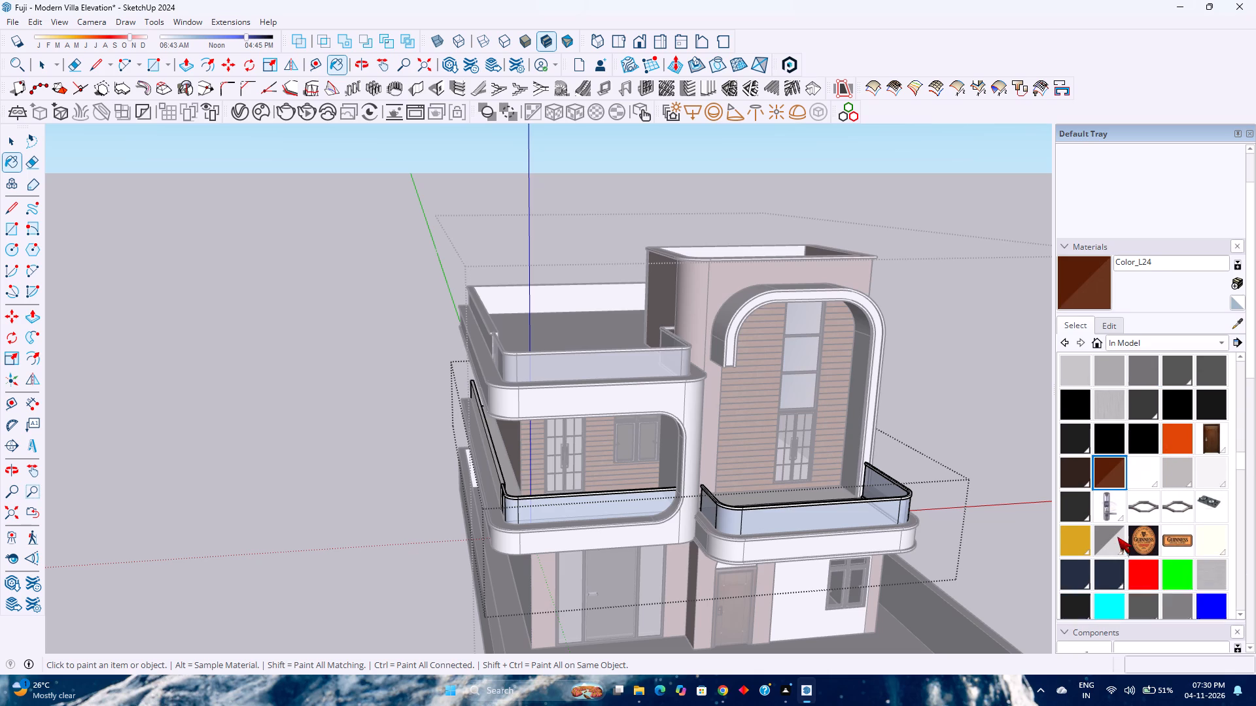
scroll(1117, 537, "down", 4)
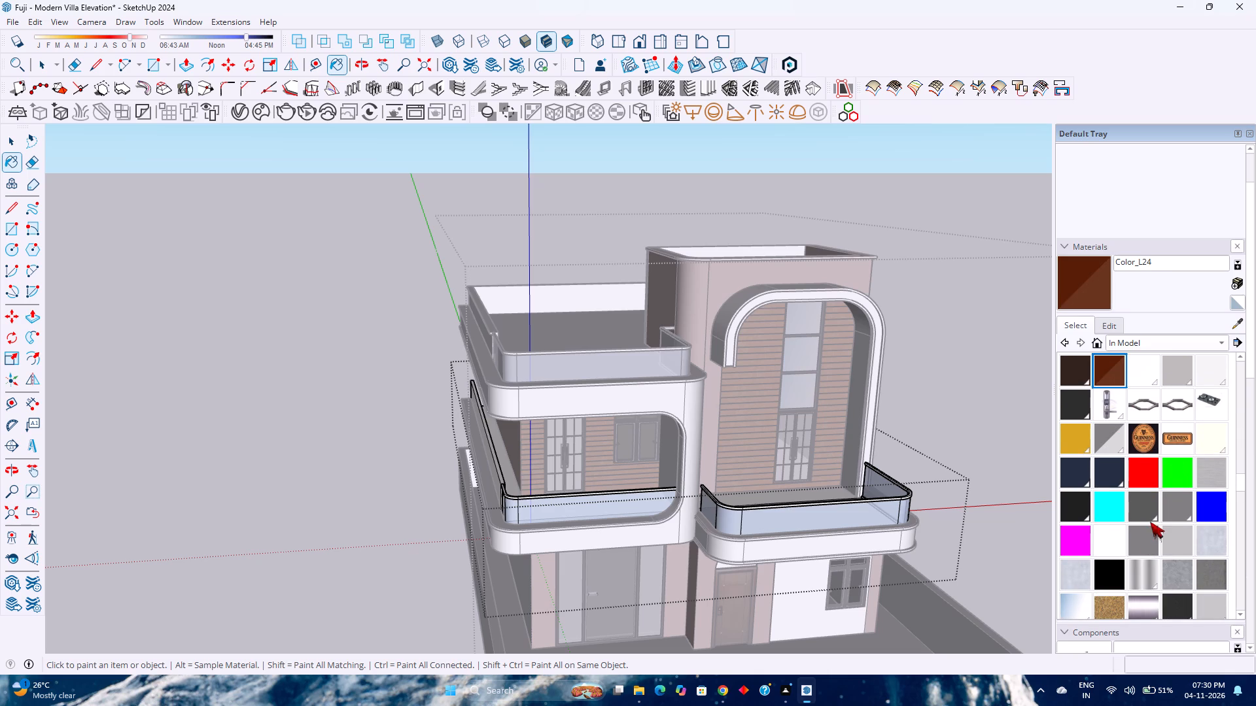
left_click(1156, 510)
left_click(1185, 567)
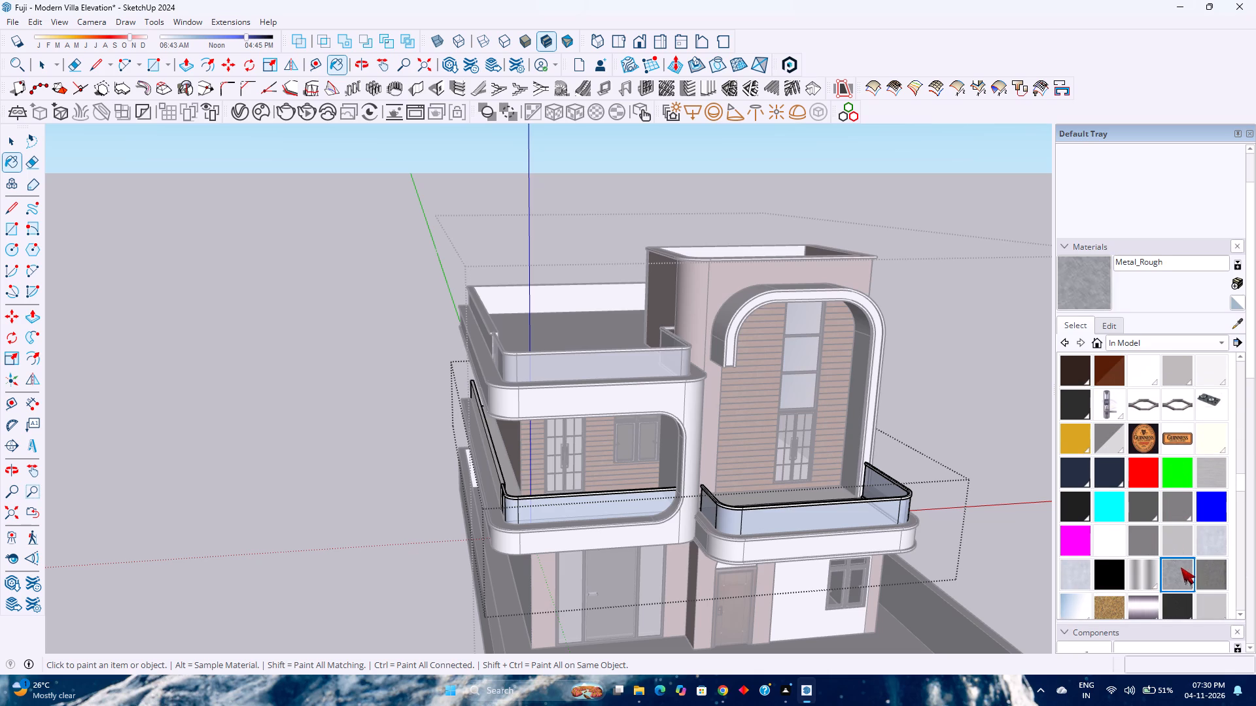
left_click(1142, 509)
left_click(1081, 508)
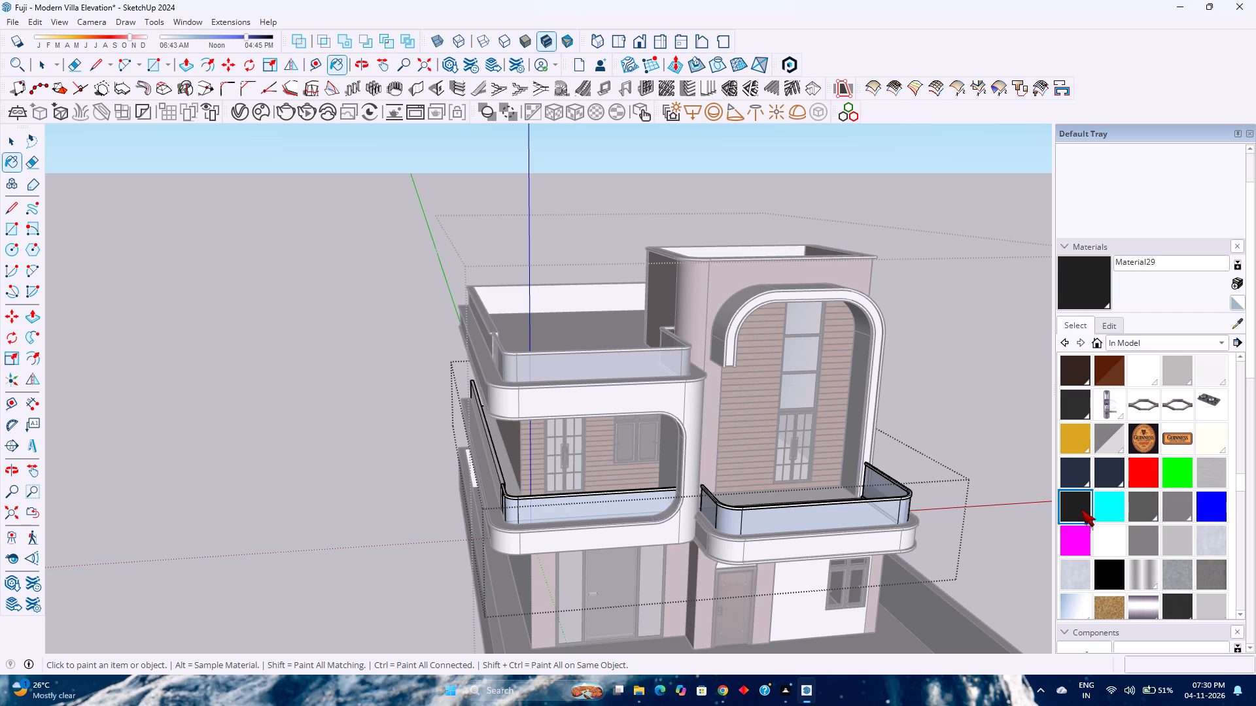
scroll(1106, 579, "down", 5)
Paint the handrails of both first-floor balcony glass railings with Steel Brushed Stainless and close the railing group.
left_click(1186, 443)
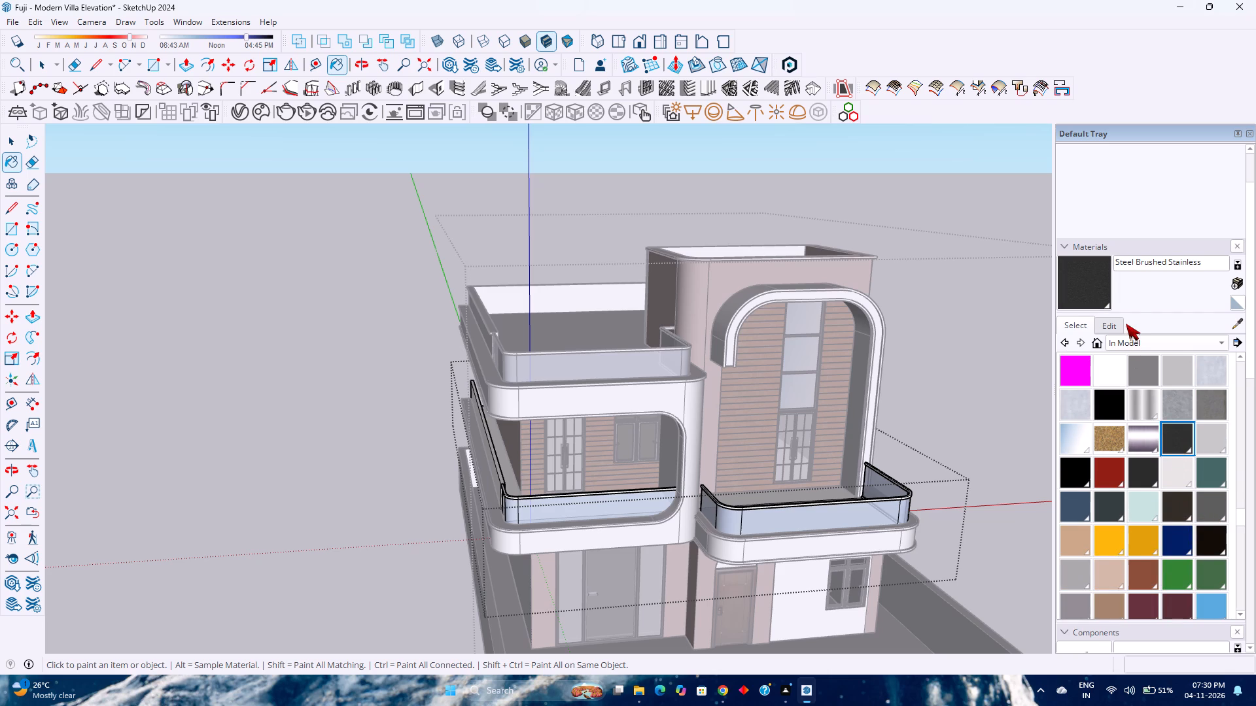
scroll(745, 516, "up", 9)
left_click(745, 499)
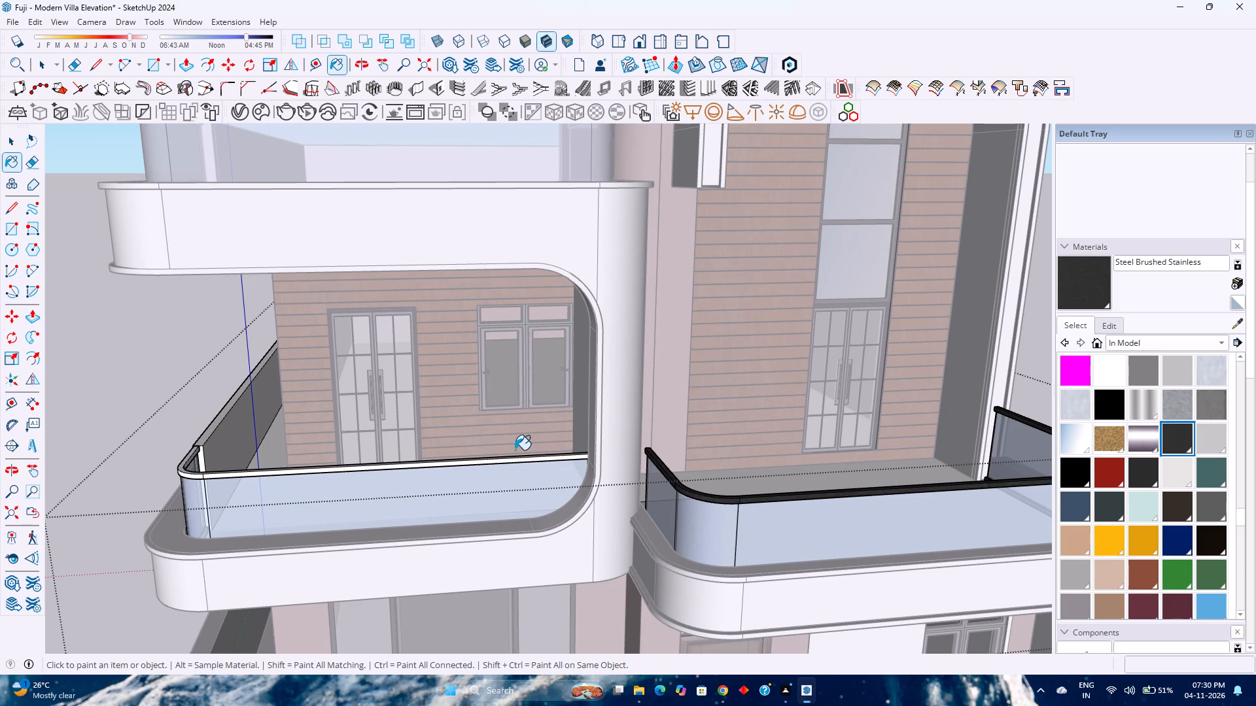
left_click(512, 459)
scroll(502, 461, "down", 8)
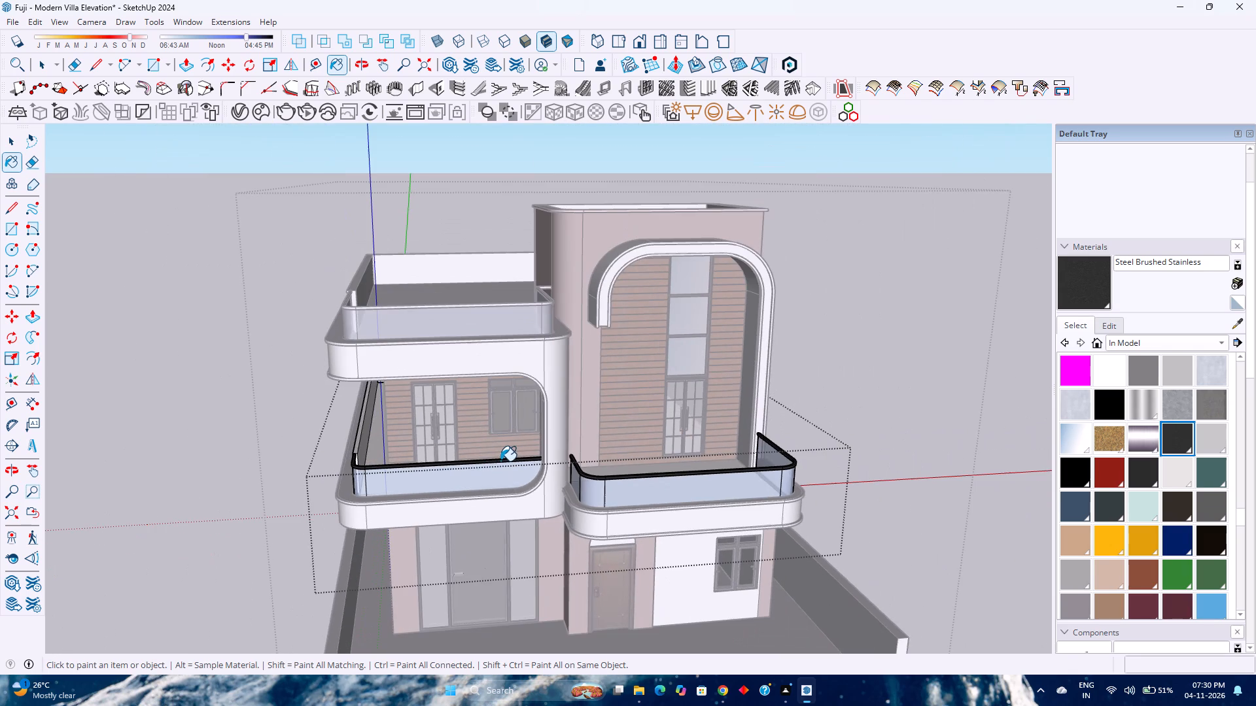
key("space")
key("Escape")
Open the upper terrace group and paint its glass railing's handrail with Steel Brushed Stainless.
scroll(480, 322, "up", 2)
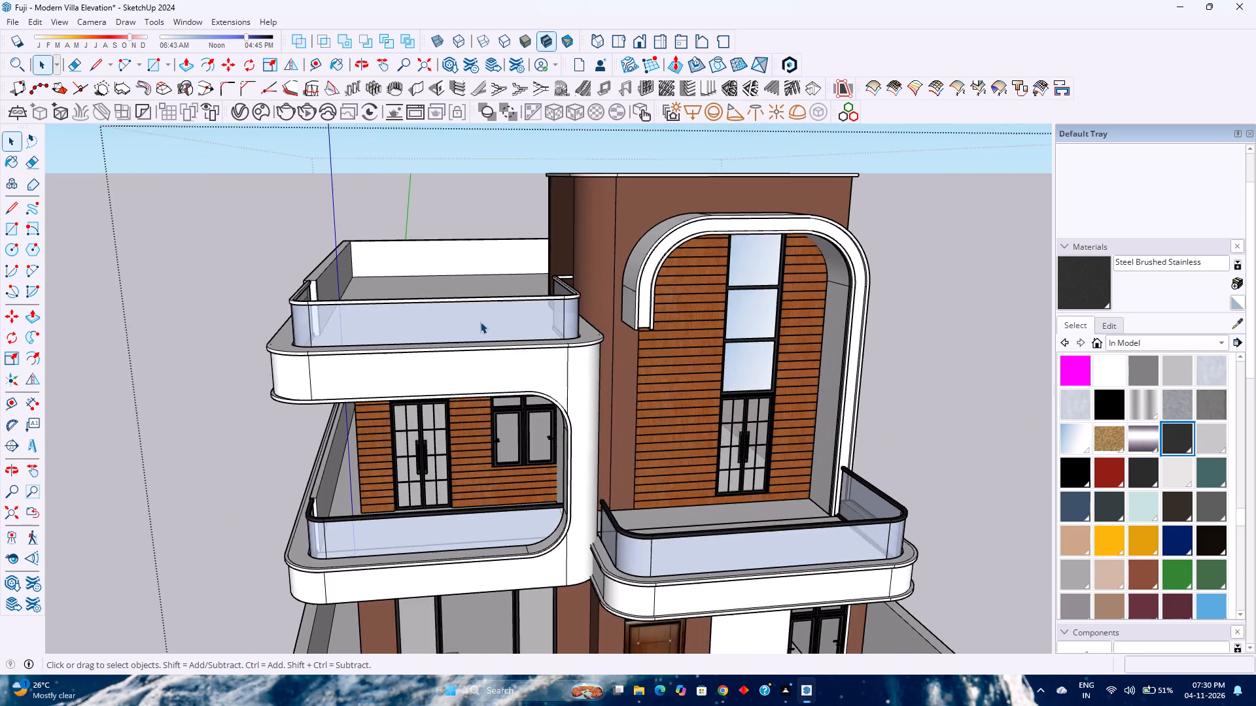
scroll(480, 322, "up", 3)
left_click(500, 293)
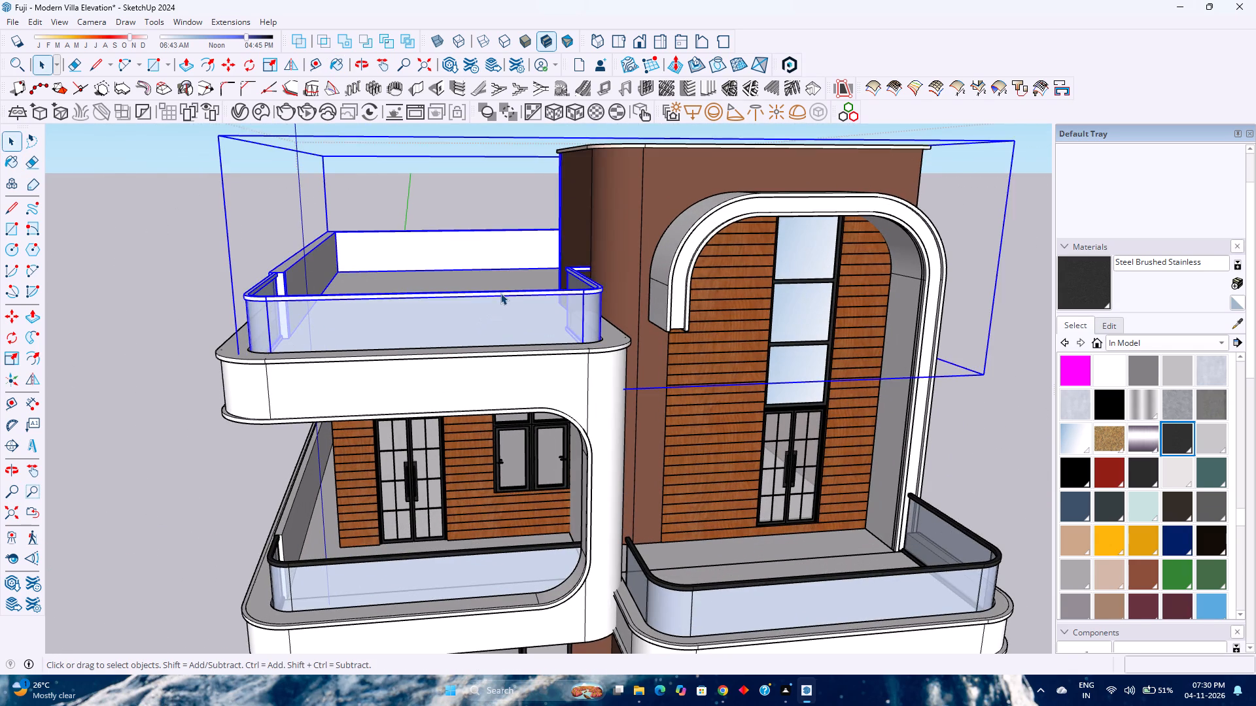
scroll(500, 293, "up", 3)
double_click(500, 294)
left_click(500, 294)
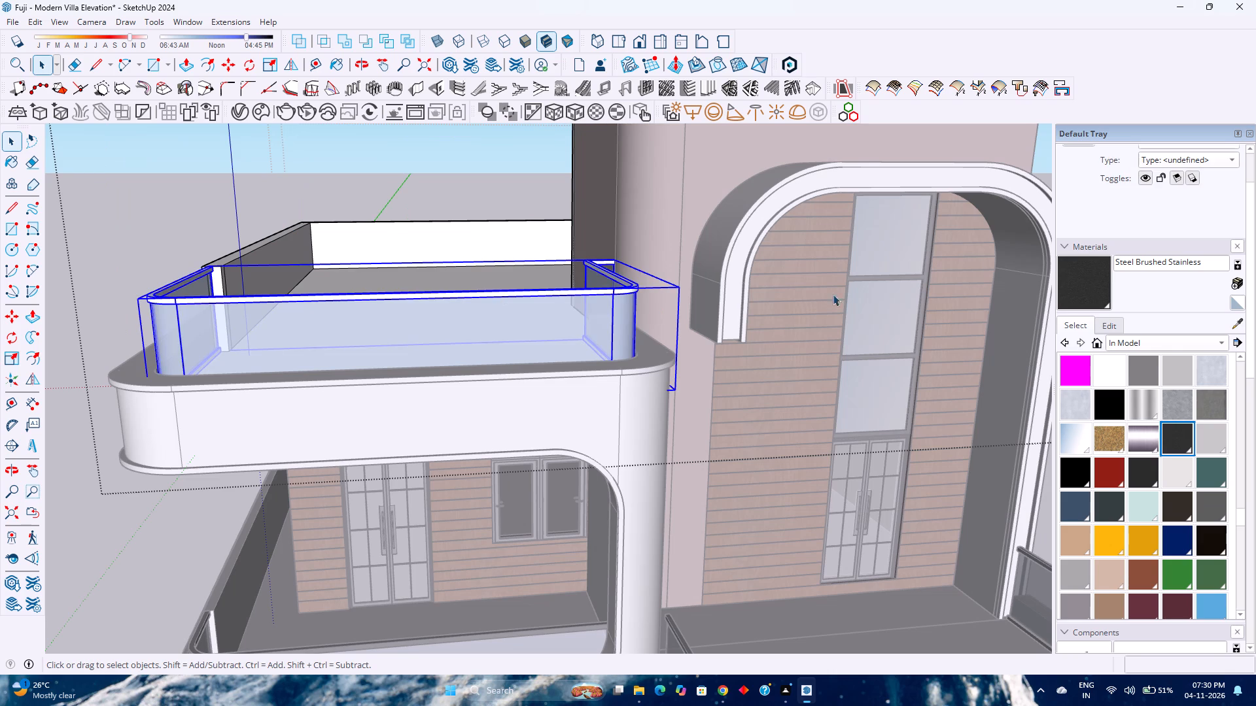
left_click(1080, 273)
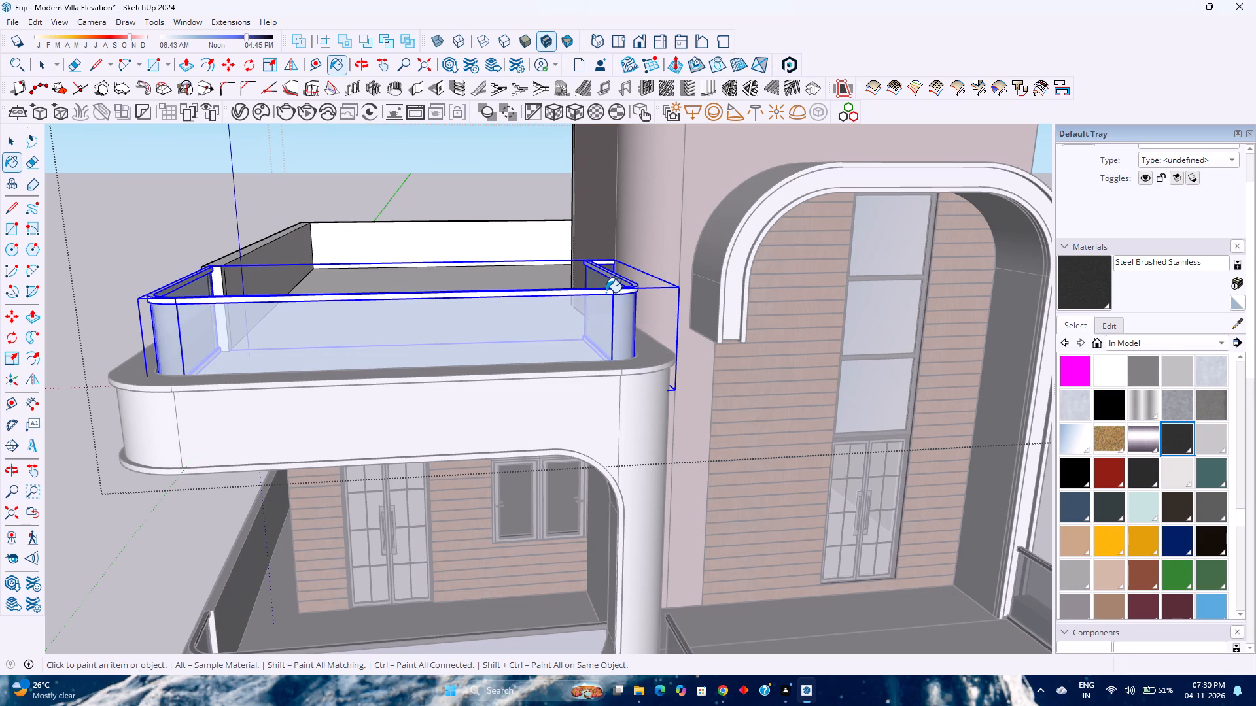
left_click(606, 292)
scroll(604, 293, "down", 7)
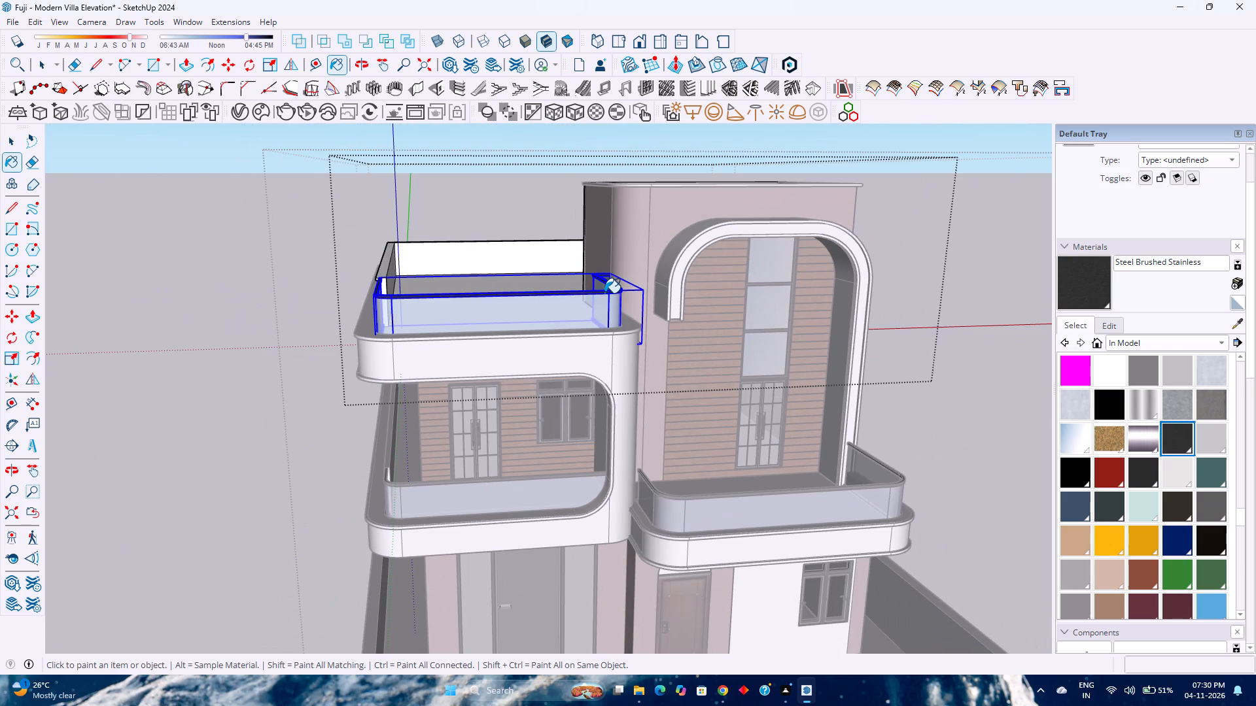
Close the upper terrace railing group and save the villa model.
key("space")
scroll(604, 293, "down", 4)
key("Escape")
scroll(604, 293, "down", 7)
scroll(748, 373, "up", 2)
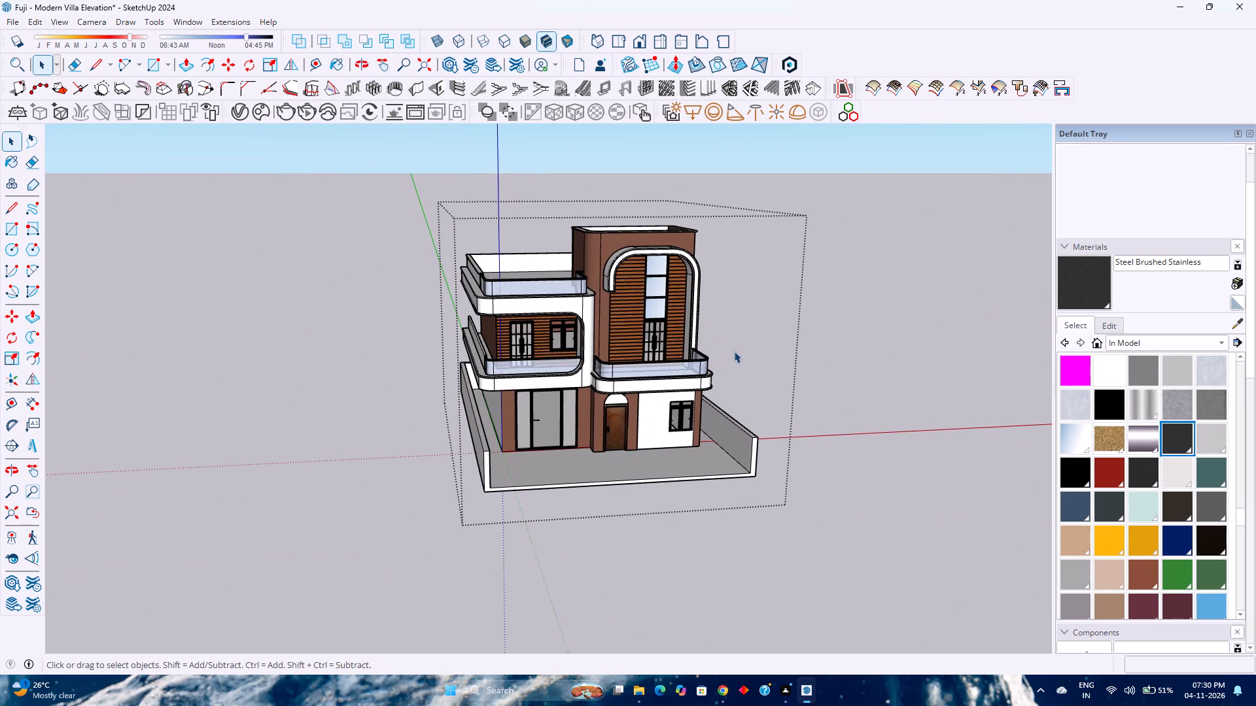
key("ctrl+s")
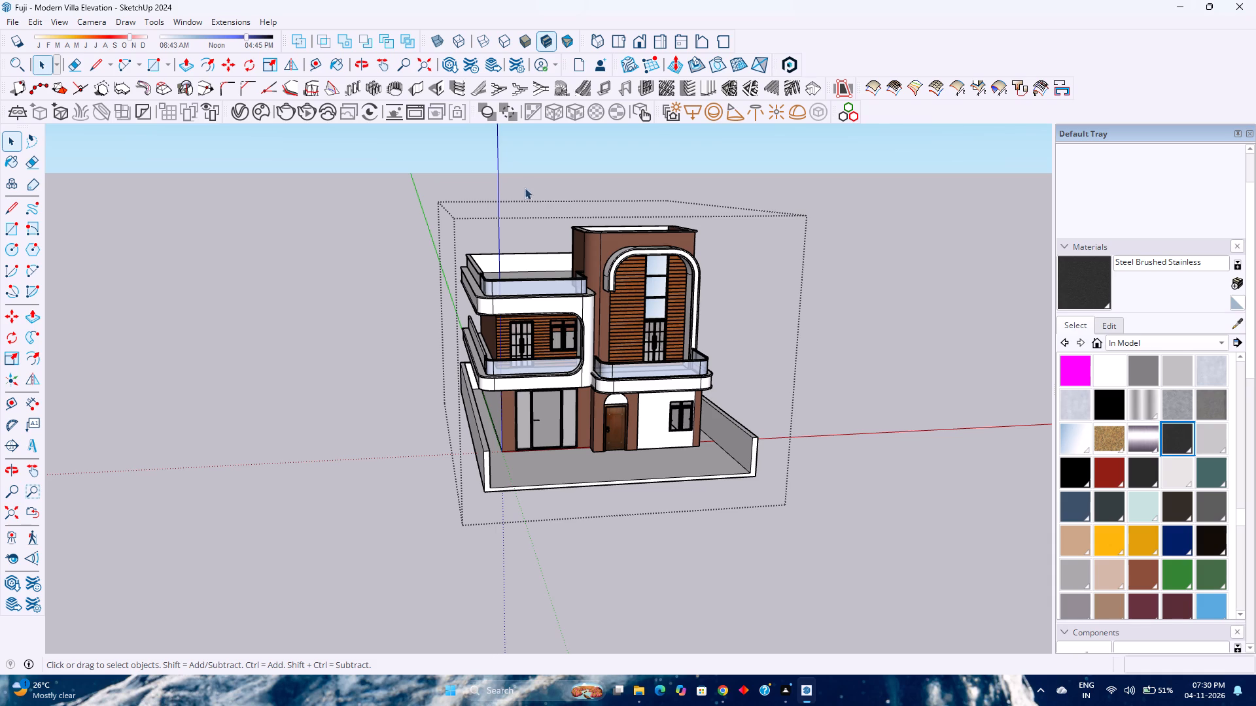
Inspect the villa's cladding, brown walls and dark handrails from several angles, finishing in the standard Front view.
scroll(595, 369, "up", 3)
middle_click_drag(595, 370, 515, 332)
middle_click(515, 331)
scroll(514, 328, "down", 2)
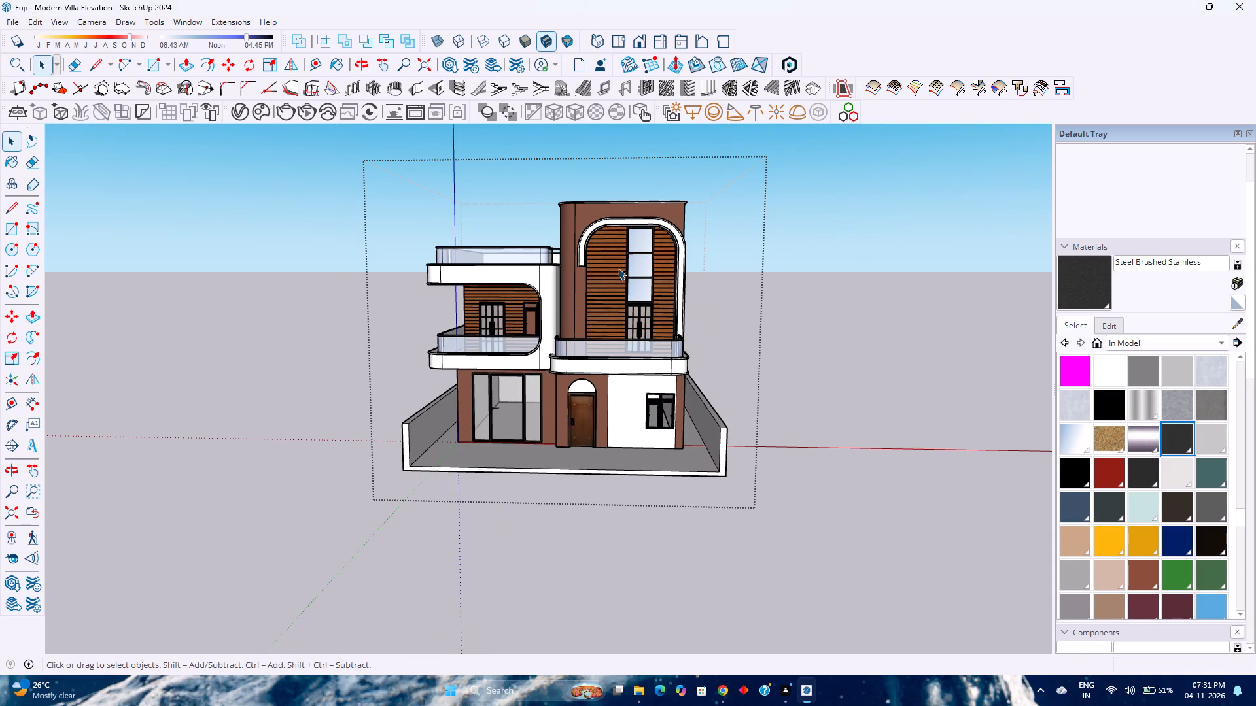
scroll(629, 246, "up", 10)
middle_click_drag(640, 307, 714, 299)
scroll(712, 295, "down", 2)
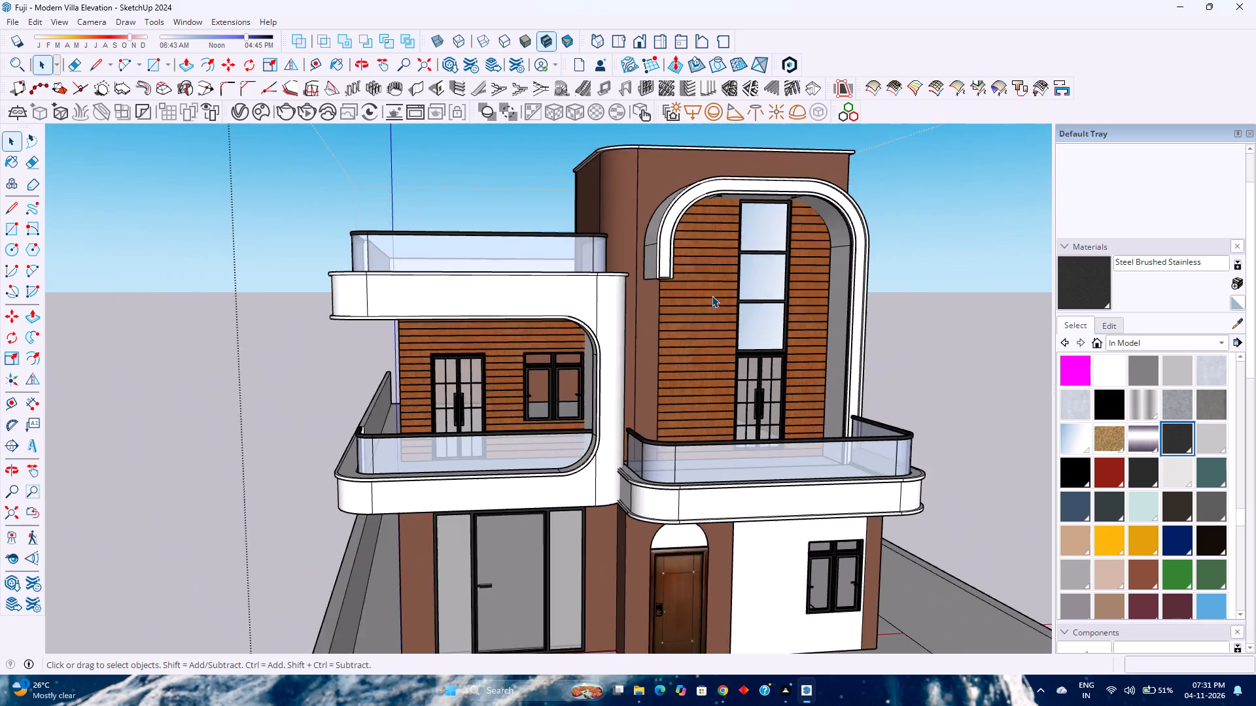
scroll(712, 295, "down", 4)
middle_click_drag(788, 356, 727, 364)
left_click(639, 42)
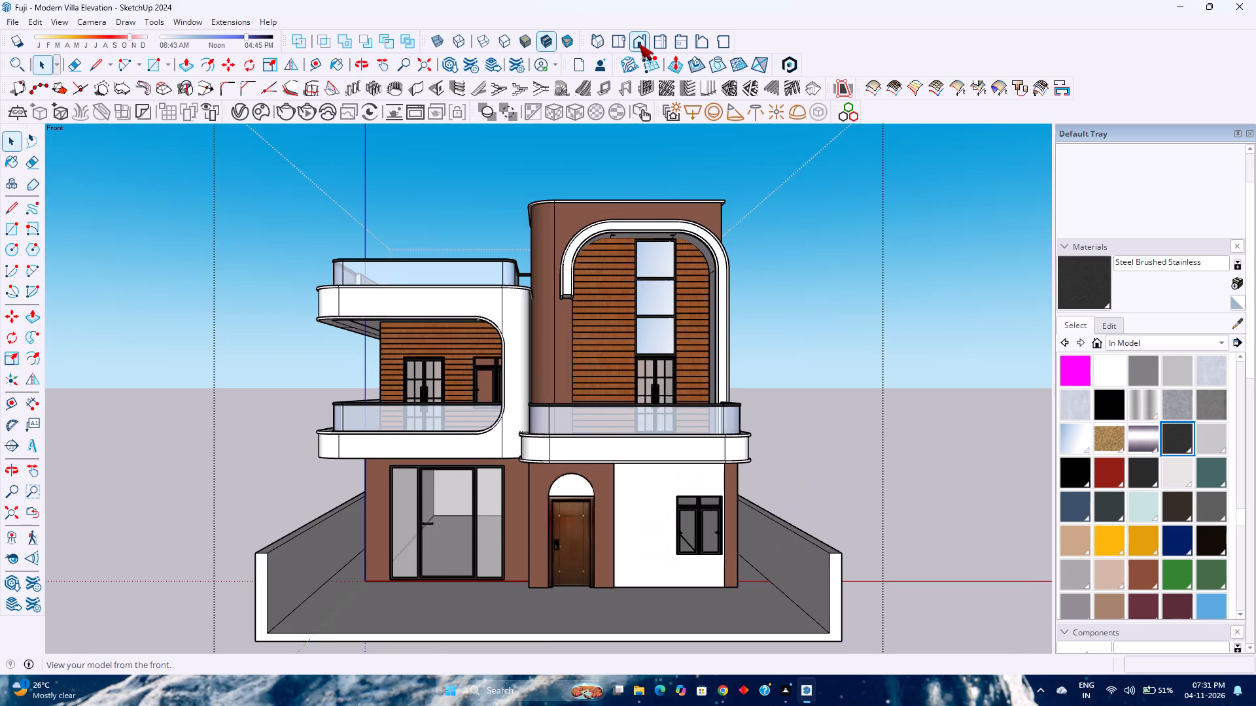
scroll(602, 335, "down", 2)
scroll(617, 384, "up", 3)
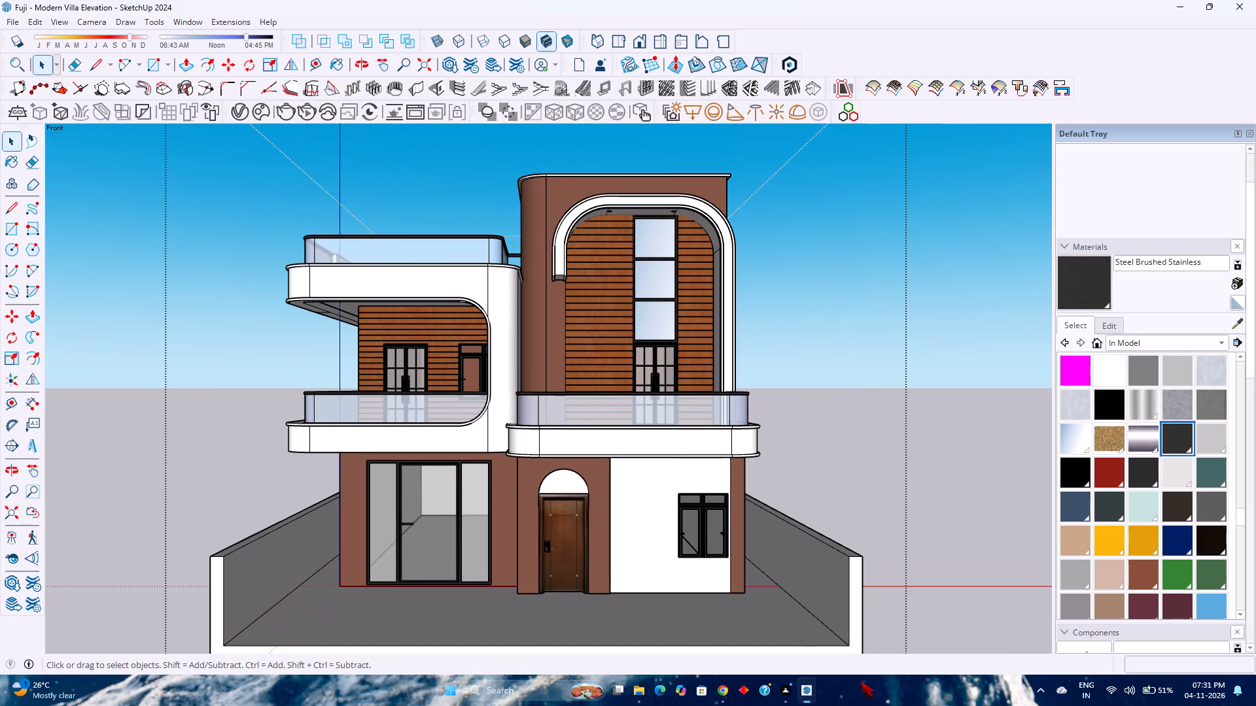
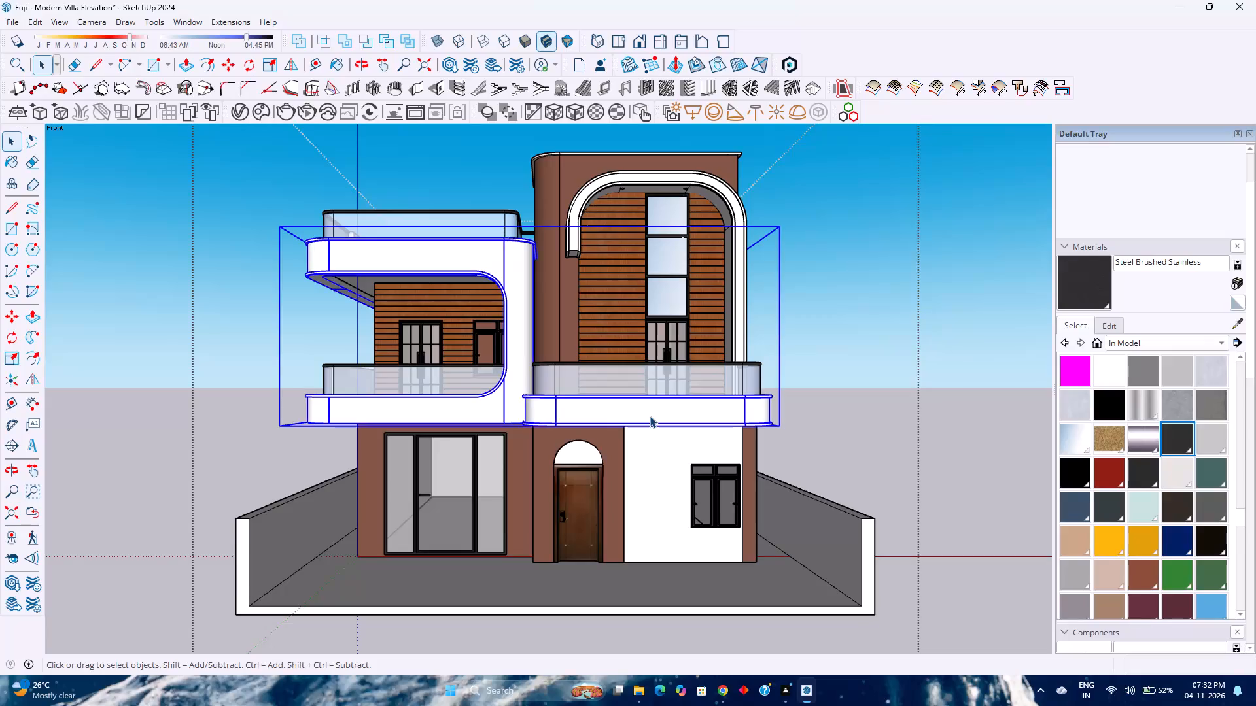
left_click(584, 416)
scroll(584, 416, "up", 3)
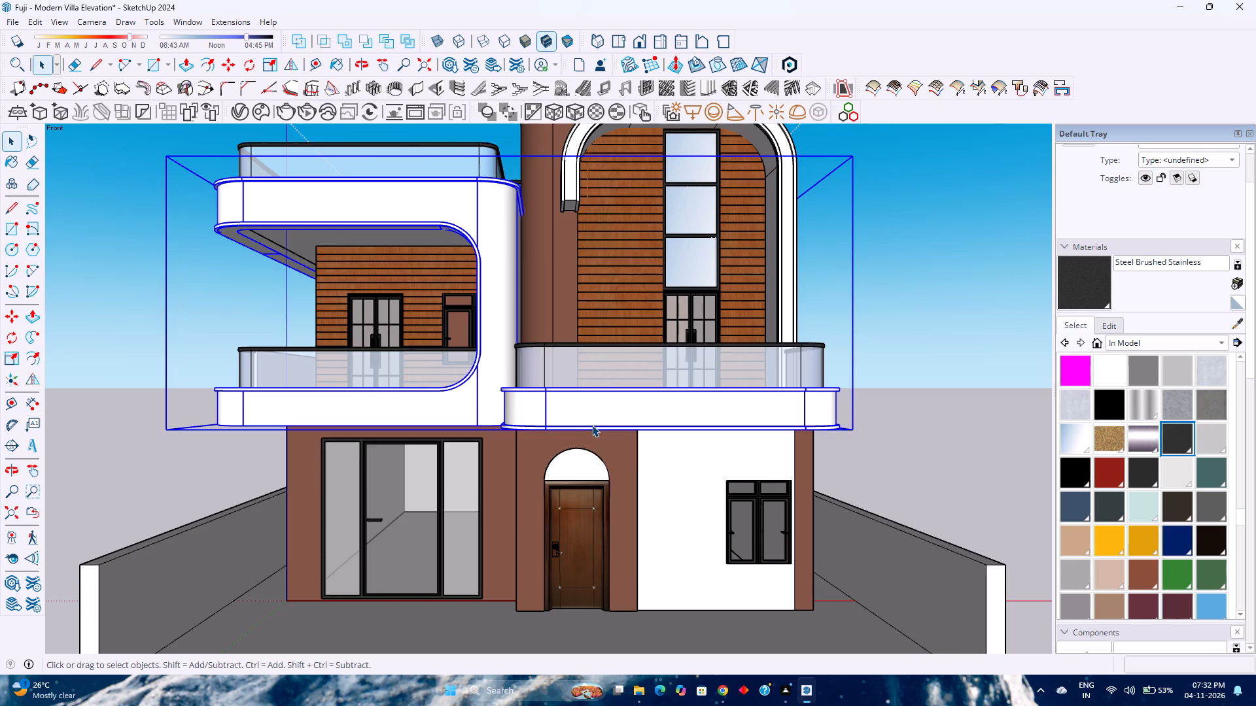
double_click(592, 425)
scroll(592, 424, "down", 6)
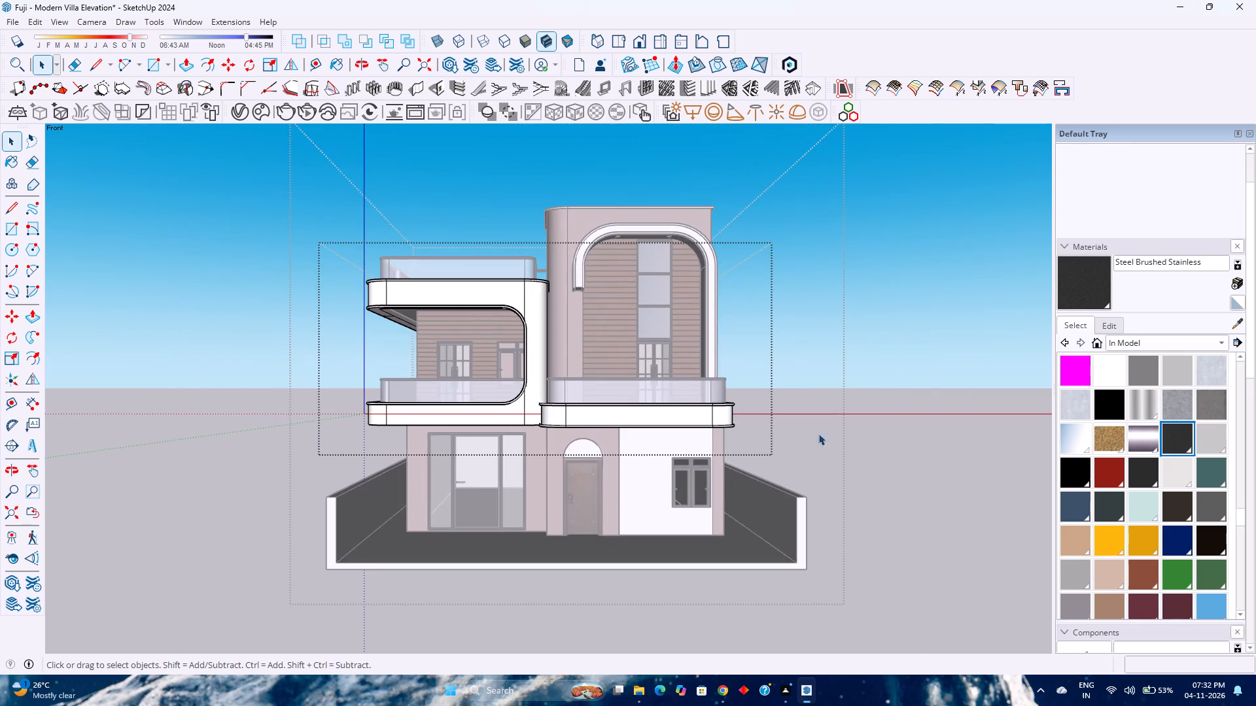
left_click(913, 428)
Examine the front elevation's wood cladding, brown walls and dark balcony handrails, both close up and as a whole.
scroll(693, 426, "up", 2)
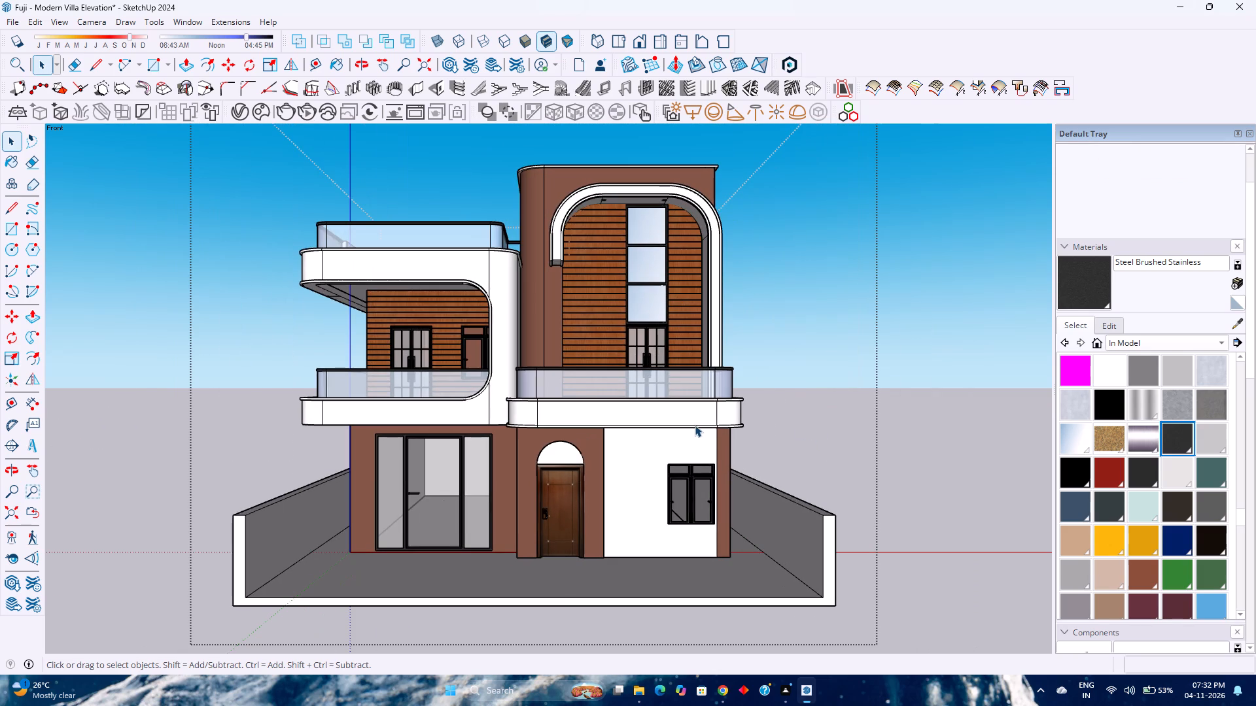
scroll(695, 424, "down", 4)
scroll(695, 424, "up", 4)
scroll(695, 424, "down", 3)
scroll(695, 424, "up", 3)
scroll(695, 424, "down", 2)
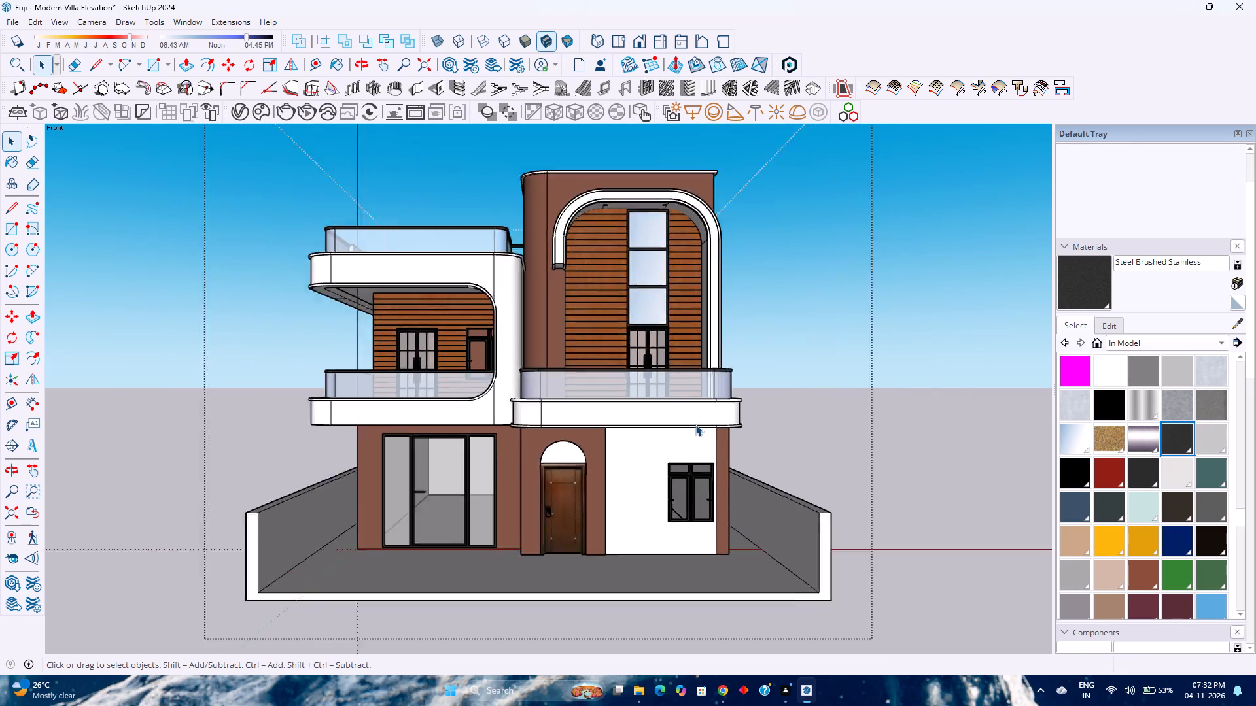
scroll(695, 424, "down", 1)
scroll(695, 424, "up", 2)
scroll(697, 425, "down", 4)
scroll(698, 425, "up", 2)
scroll(698, 425, "down", 4)
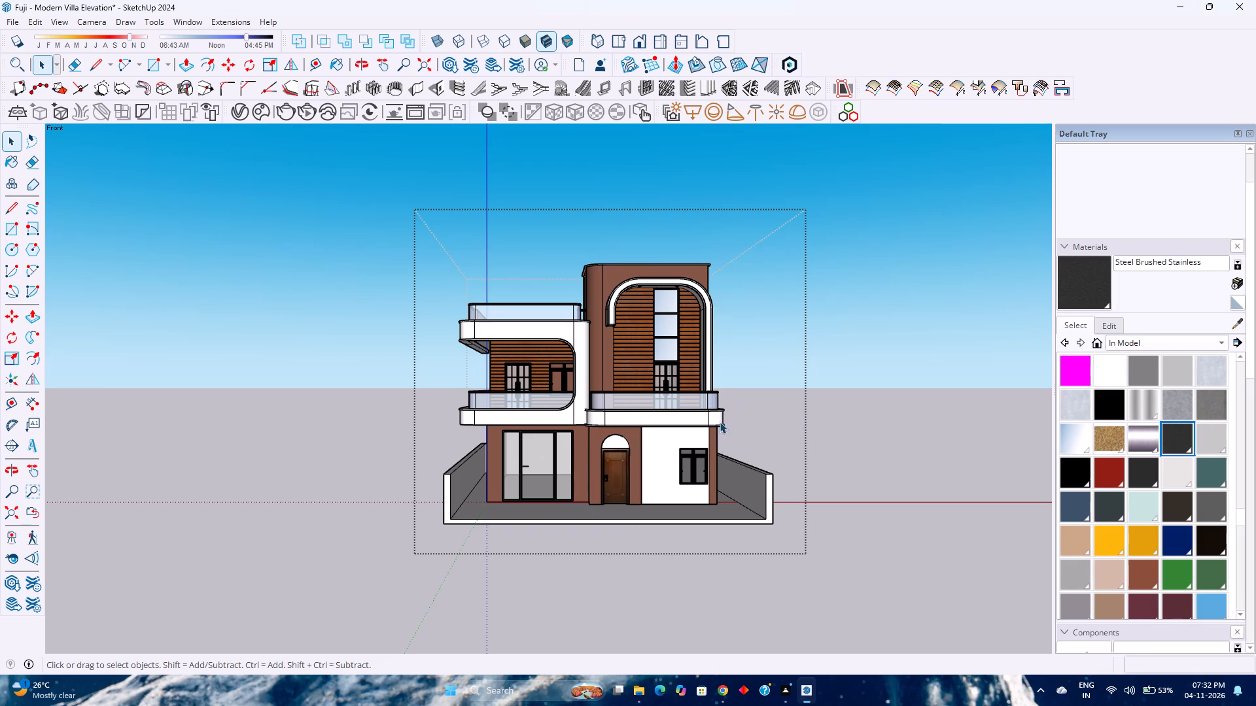
scroll(730, 421, "down", 3)
scroll(730, 420, "up", 8)
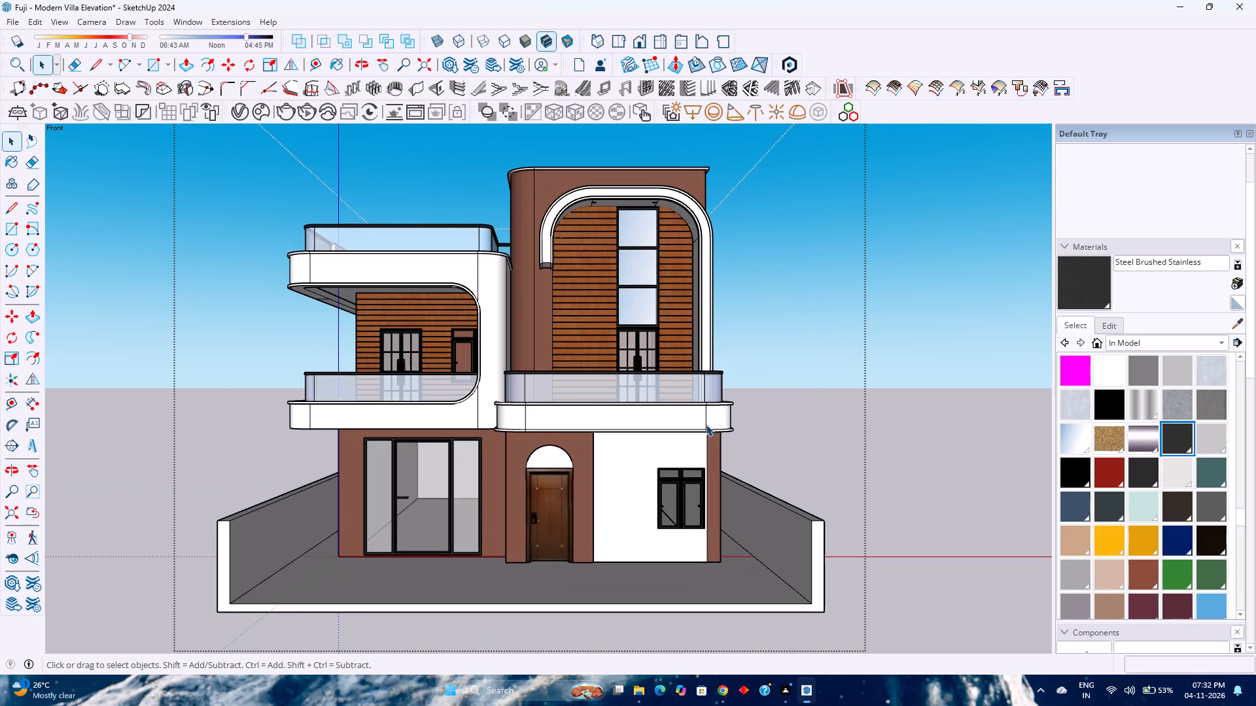
scroll(706, 422, "up", 3)
scroll(690, 414, "down", 3)
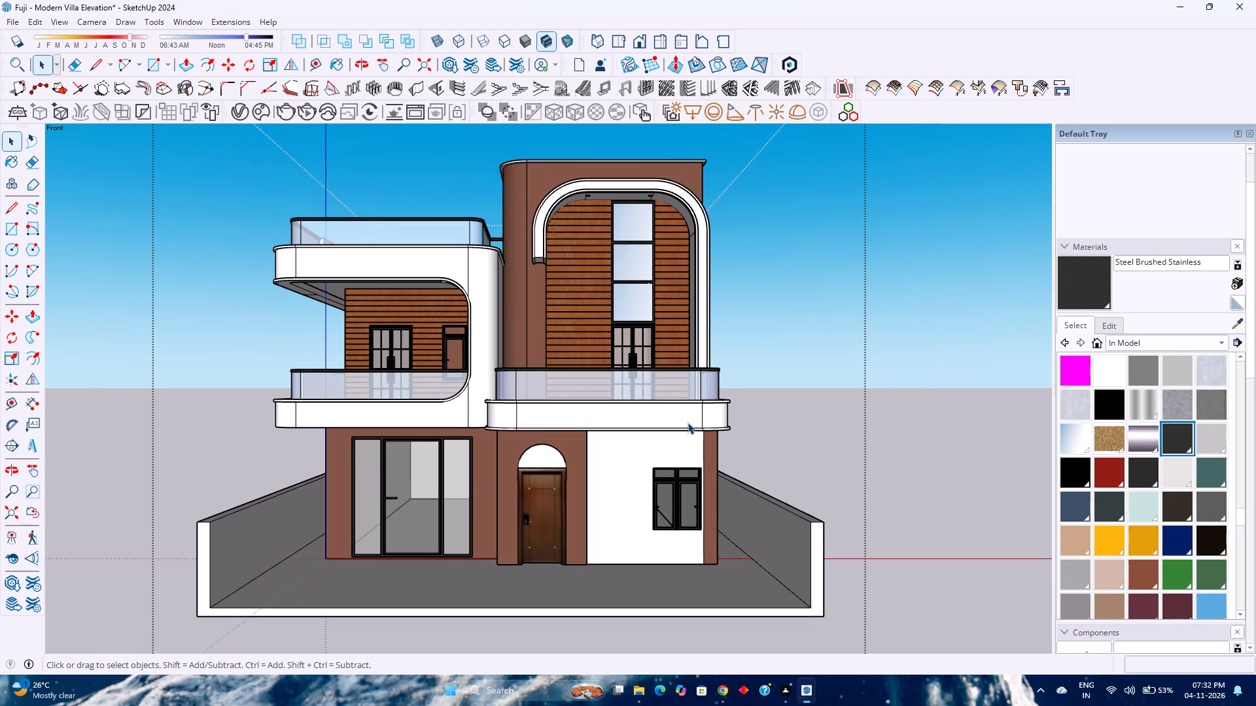
scroll(672, 322, "down", 3)
scroll(672, 325, "up", 2)
scroll(565, 314, "up", 5)
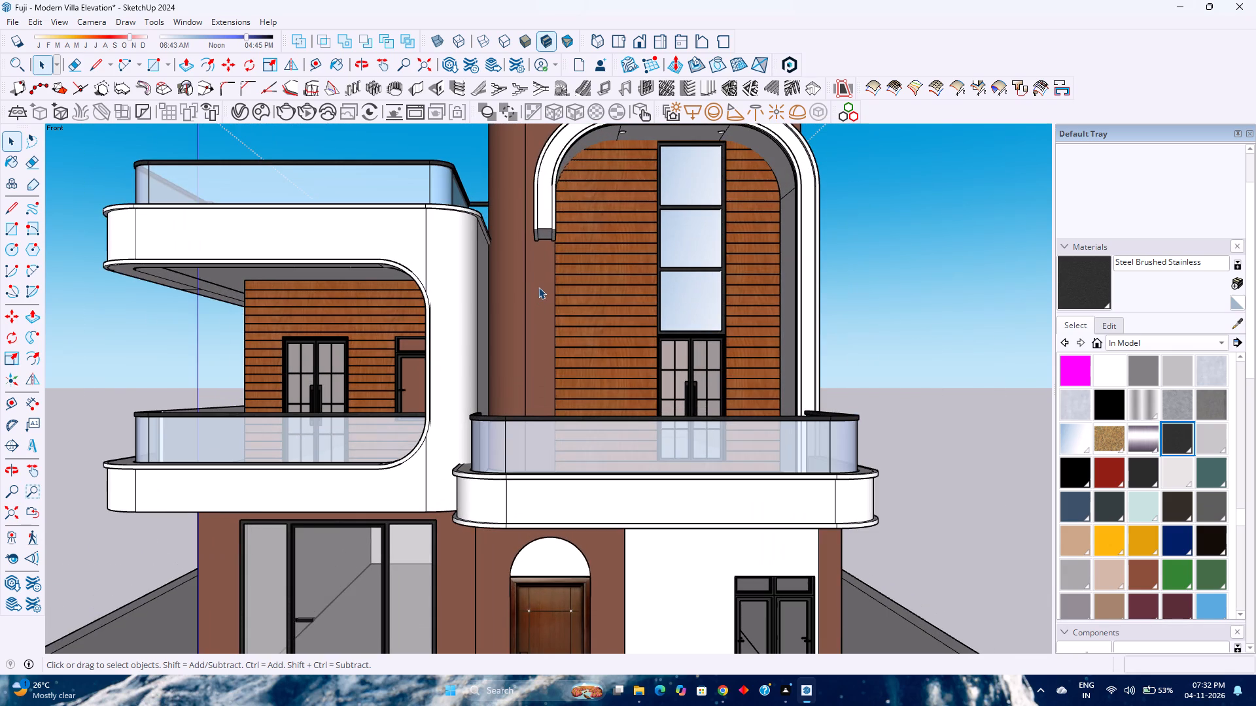
scroll(534, 278, "down", 4)
scroll(534, 278, "up", 3)
scroll(534, 277, "down", 3)
scroll(534, 277, "up", 1)
scroll(534, 276, "down", 3)
scroll(534, 276, "up", 1)
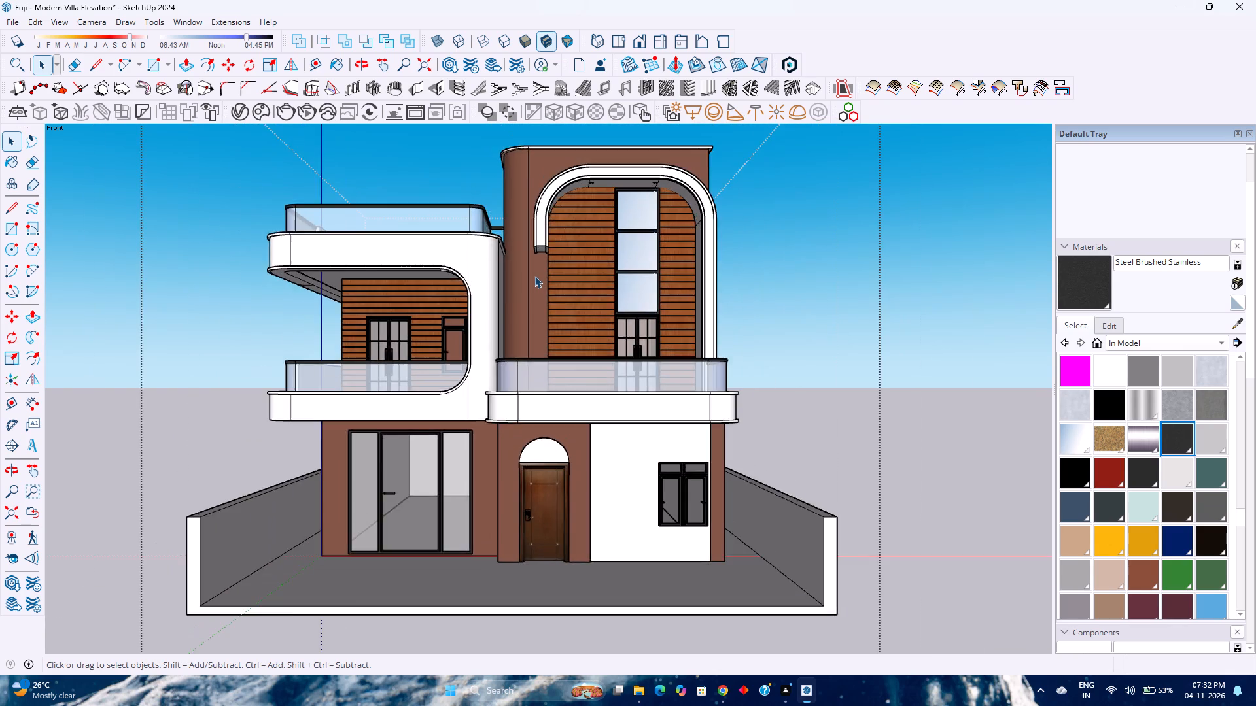
Close the open villa group to return to the top level of the model.
scroll(534, 276, "down", 3)
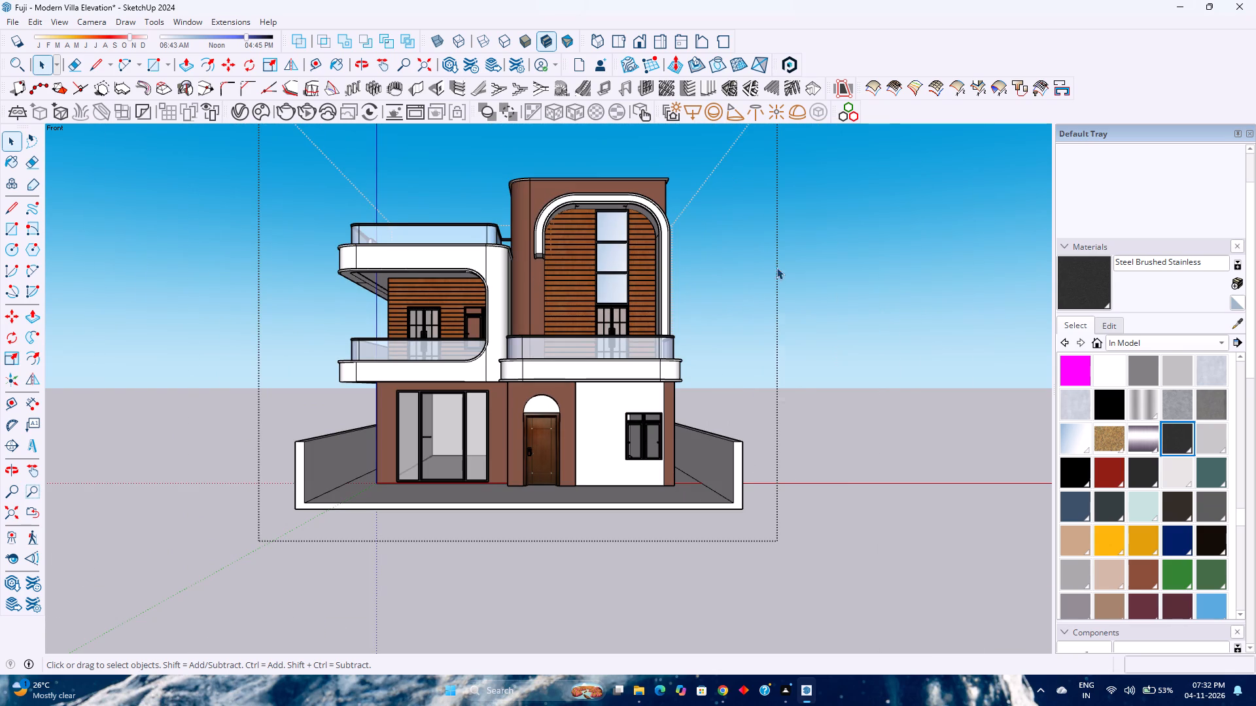
right_click(776, 267)
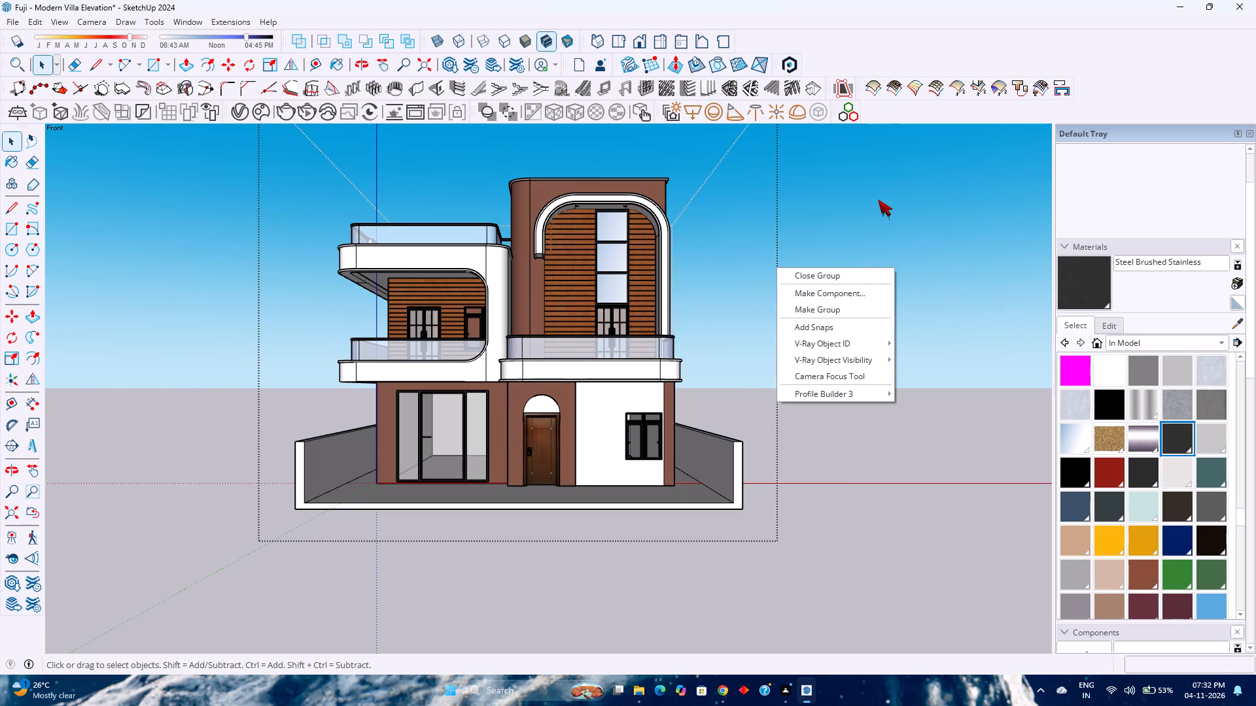
left_click(865, 214)
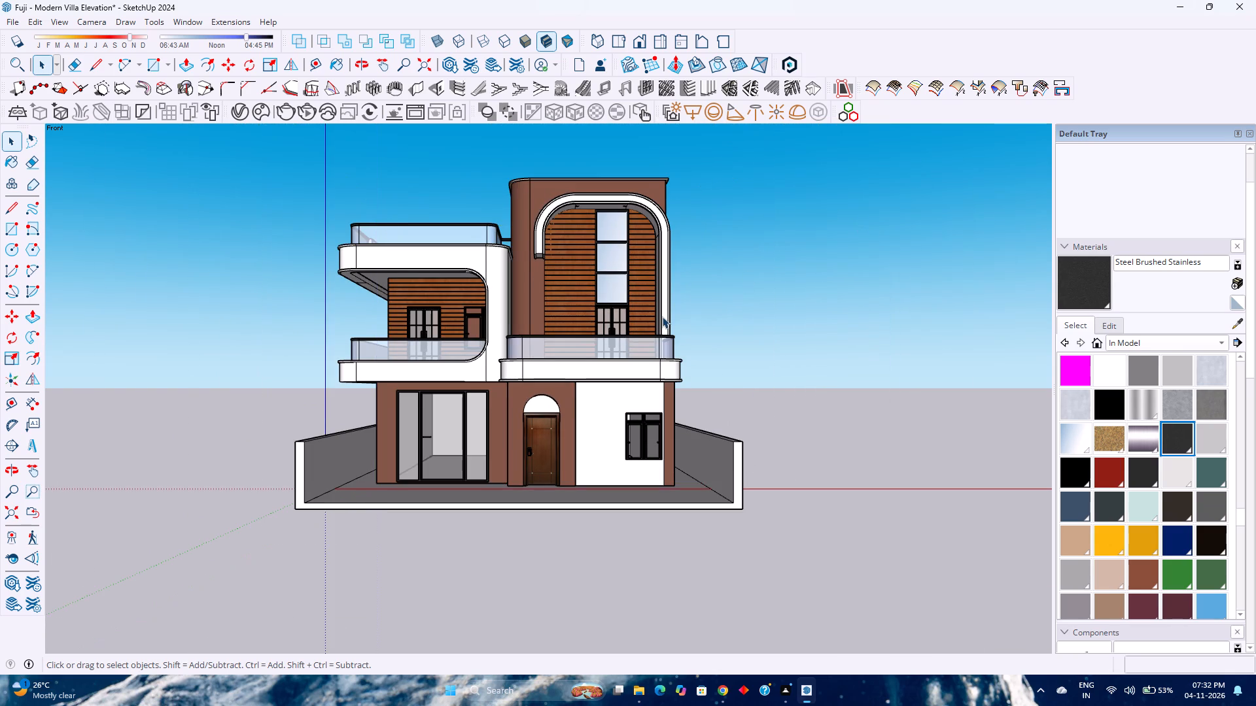
Examine the front facade from a raised angle, focusing on the balcony above the entrance, the front door and the ground-floor window.
scroll(662, 316, "up", 1)
scroll(662, 316, "down", 1)
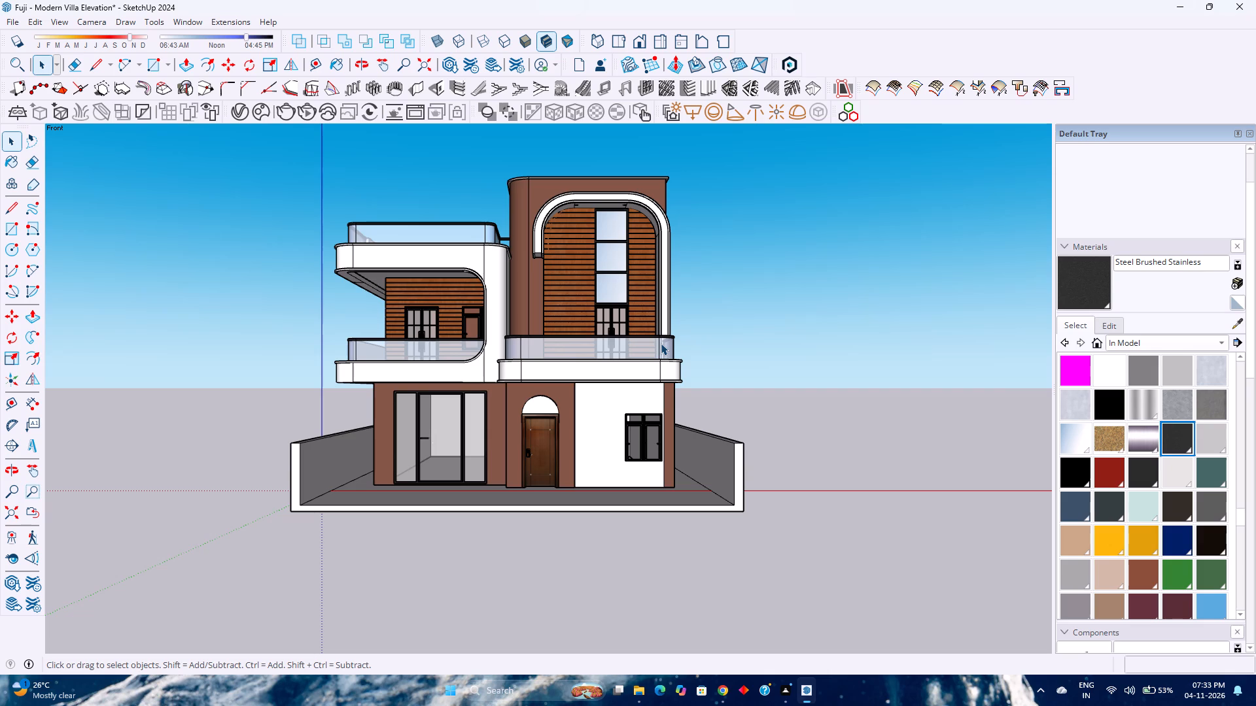
scroll(670, 308, "down", 3)
scroll(631, 361, "up", 7)
middle_click_drag(623, 365, 634, 438)
middle_click(635, 441)
middle_click(635, 442)
middle_click(635, 443)
scroll(635, 443, "down", 3)
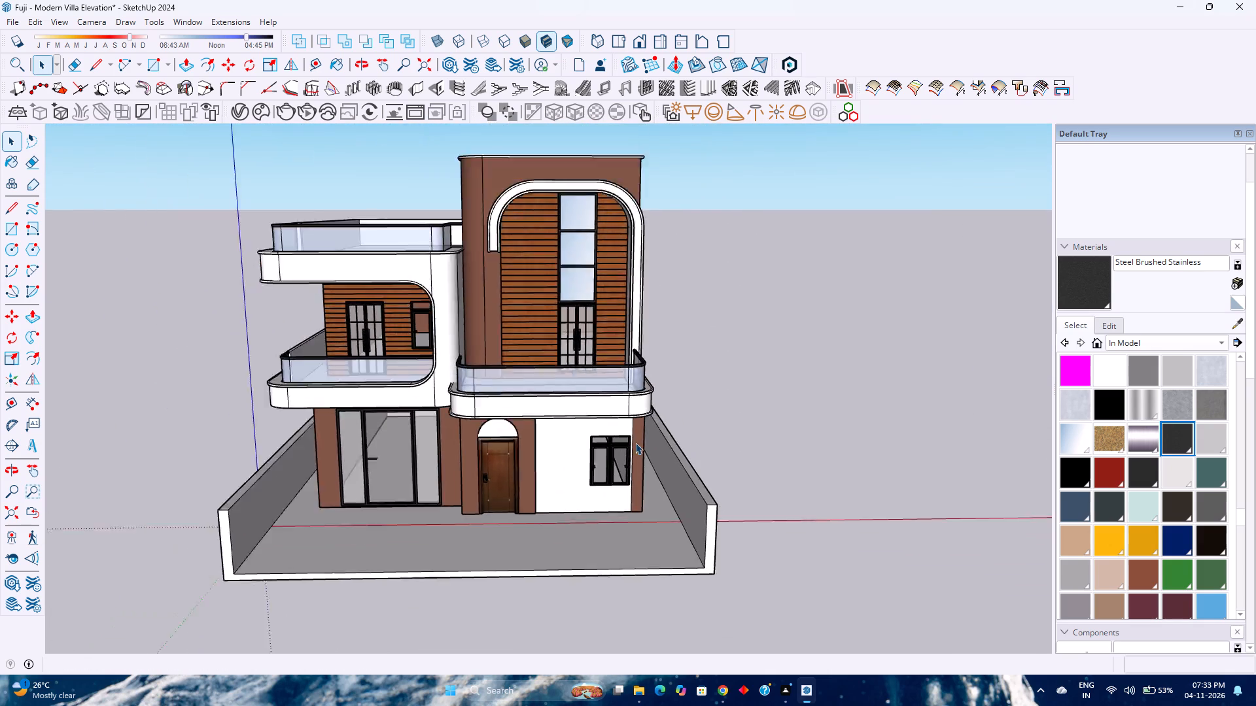
scroll(635, 443, "down", 2)
scroll(635, 440, "up", 3)
scroll(560, 407, "up", 3)
scroll(560, 407, "down", 3)
scroll(559, 407, "up", 2)
middle_click_drag(555, 407, 619, 421)
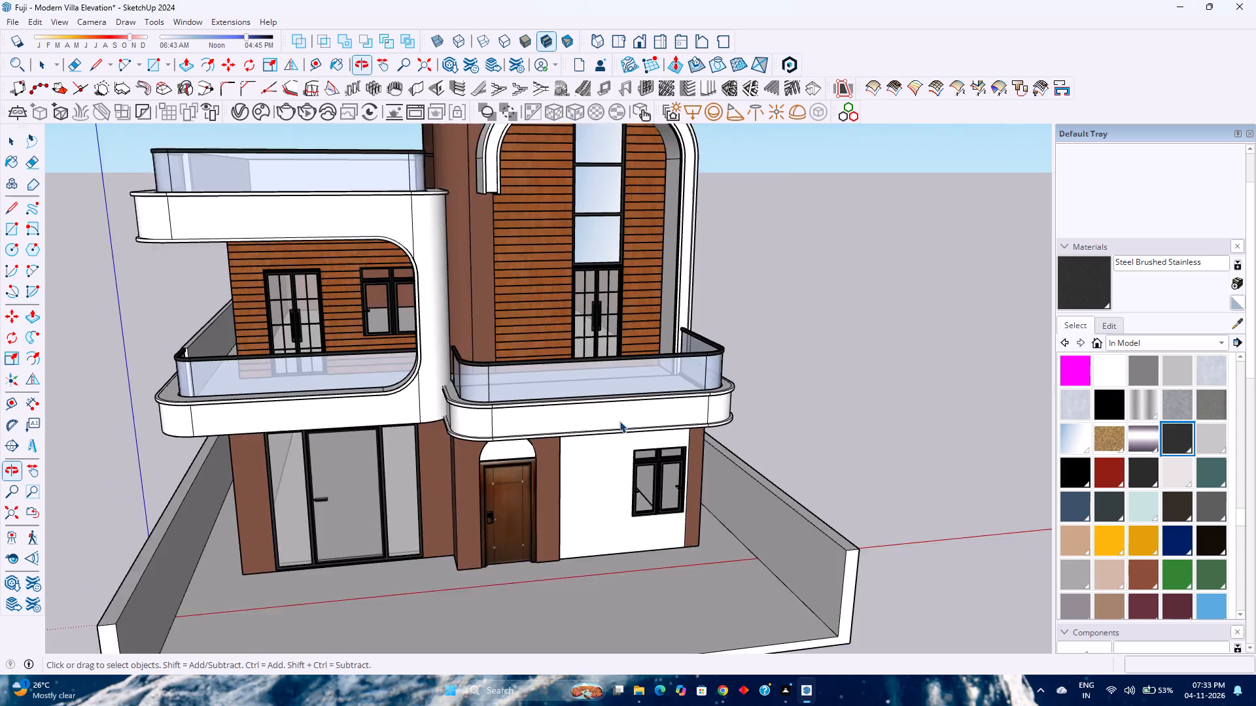
middle_click(619, 421)
middle_click(619, 421)
scroll(619, 421, "down", 4)
scroll(521, 429, "up", 2)
scroll(521, 429, "down", 2)
scroll(521, 429, "up", 2)
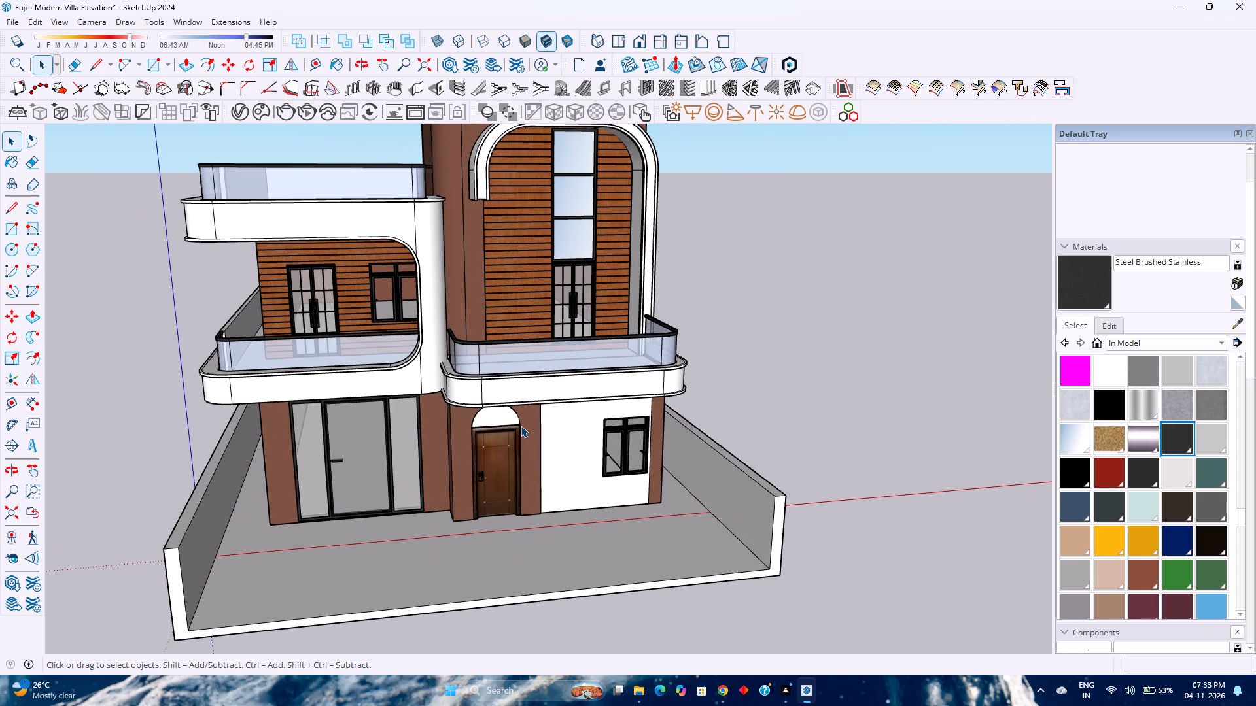
scroll(595, 481, "down", 1)
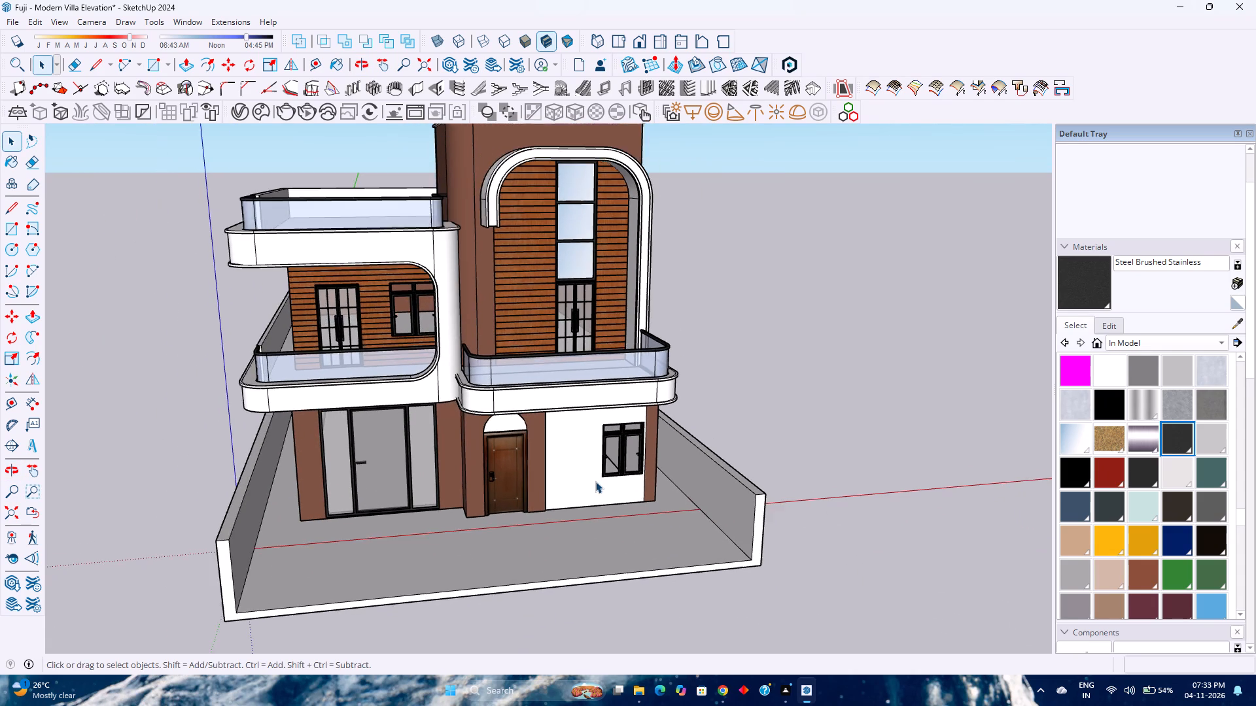
scroll(601, 468, "up", 1)
scroll(601, 468, "down", 3)
scroll(588, 441, "up", 10)
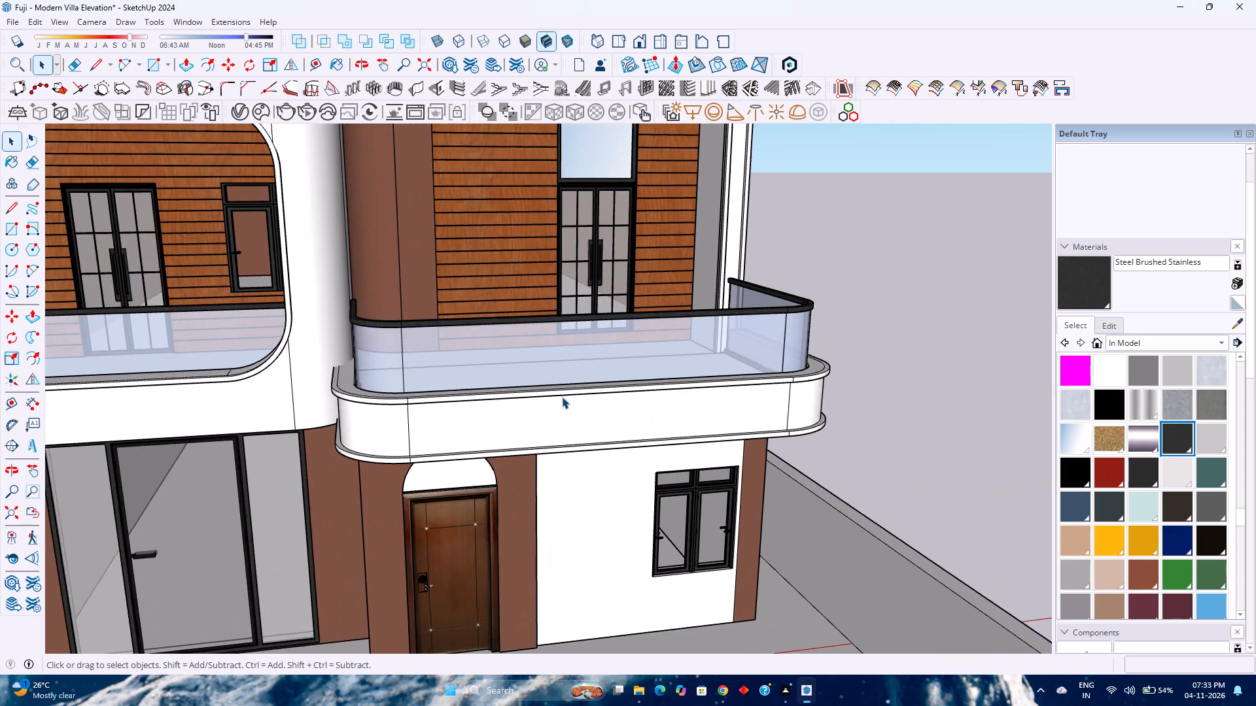
scroll(562, 397, "down", 6)
scroll(561, 400, "up", 3)
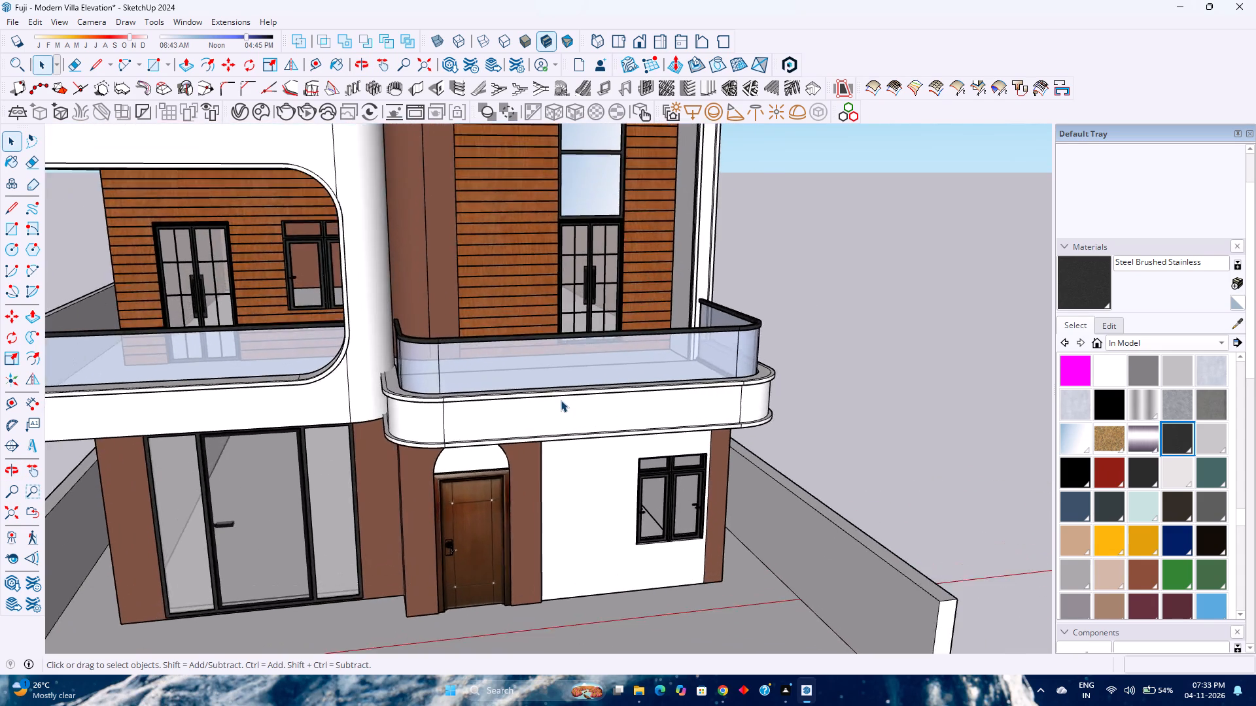
scroll(561, 400, "down", 4)
scroll(561, 400, "up", 1)
scroll(561, 400, "down", 4)
scroll(561, 400, "up", 3)
scroll(561, 400, "down", 10)
scroll(561, 400, "up", 3)
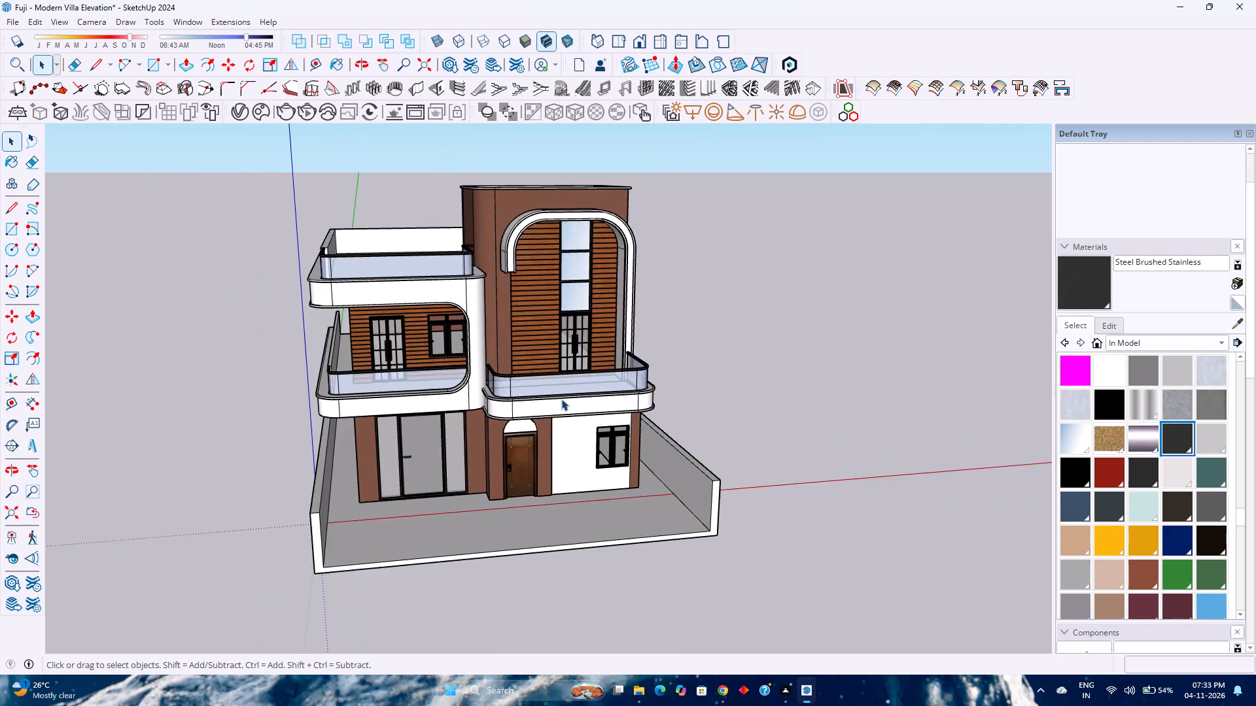
scroll(561, 399, "up", 11)
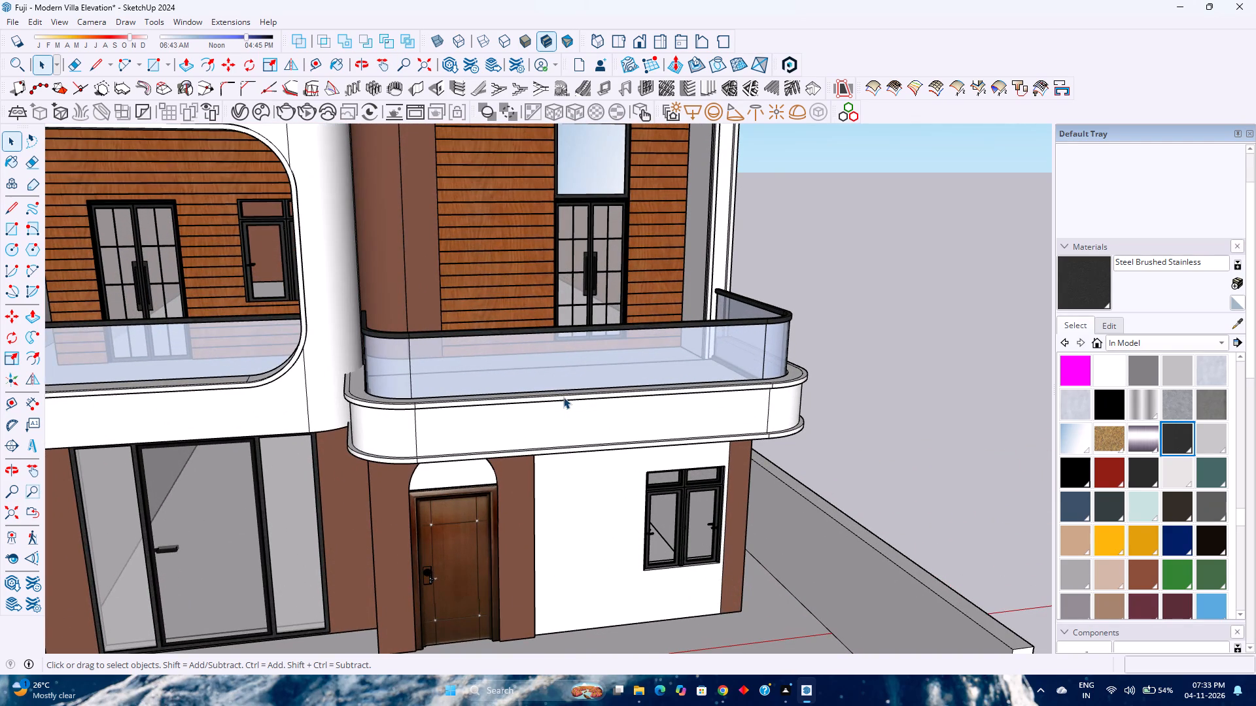
scroll(565, 404, "down", 5)
scroll(602, 292, "up", 1)
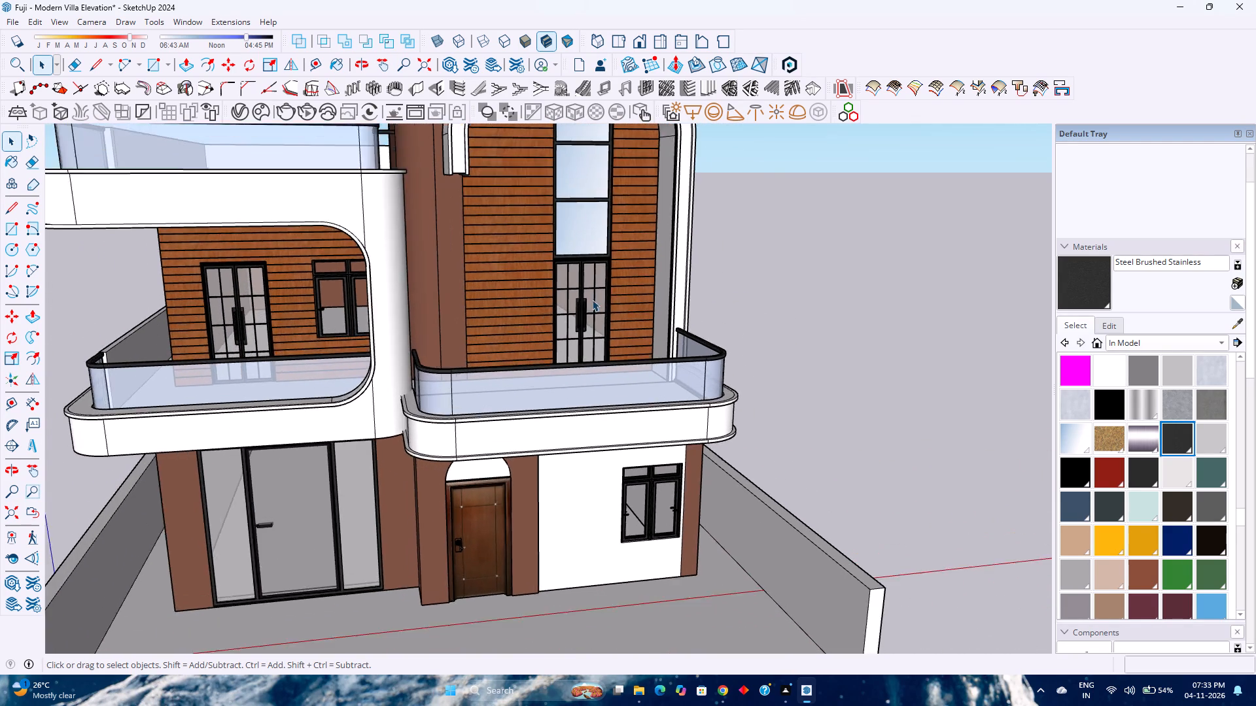
Examine the whole villa from above the front, comparing the upper terrace, both first-floor balconies and the arched cladding feature.
scroll(592, 299, "up", 1)
middle_click_drag(592, 299, 656, 403, "shift")
scroll(659, 393, "down", 7)
middle_click_drag(697, 401, 595, 390)
middle_click(595, 390)
middle_click(595, 390)
middle_click(595, 390)
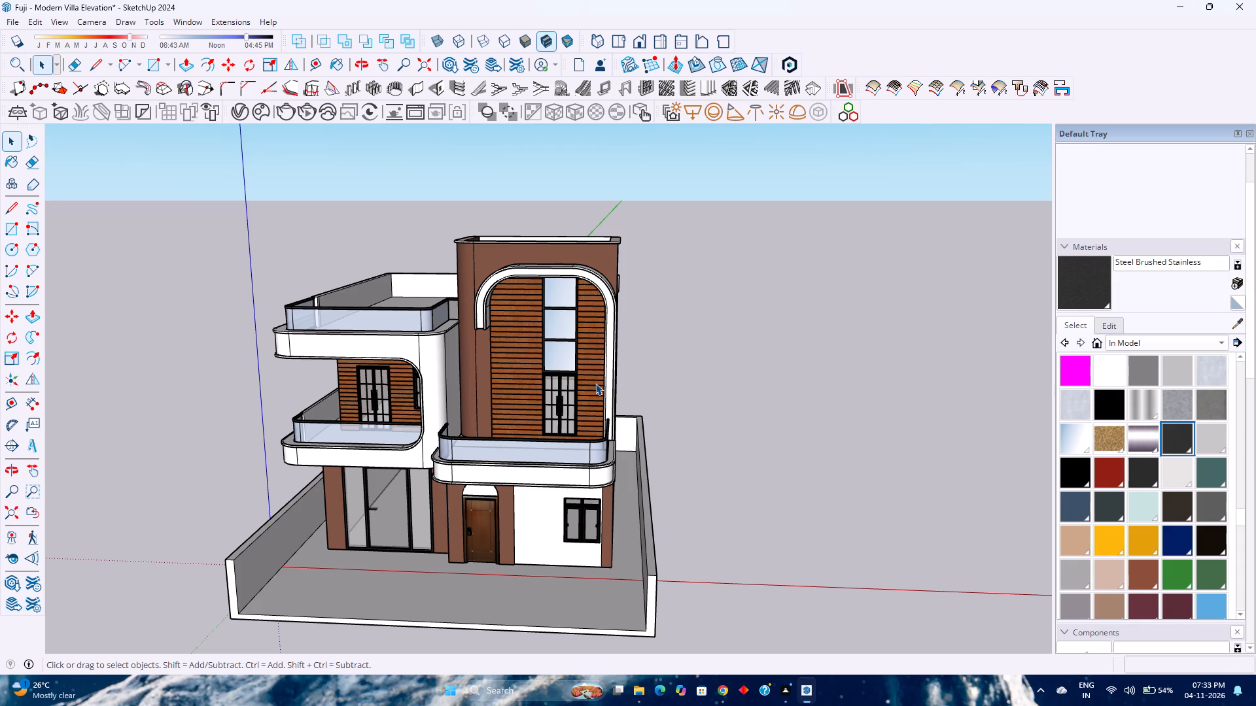
scroll(599, 384, "down", 4)
scroll(599, 384, "up", 1)
scroll(599, 384, "down", 1)
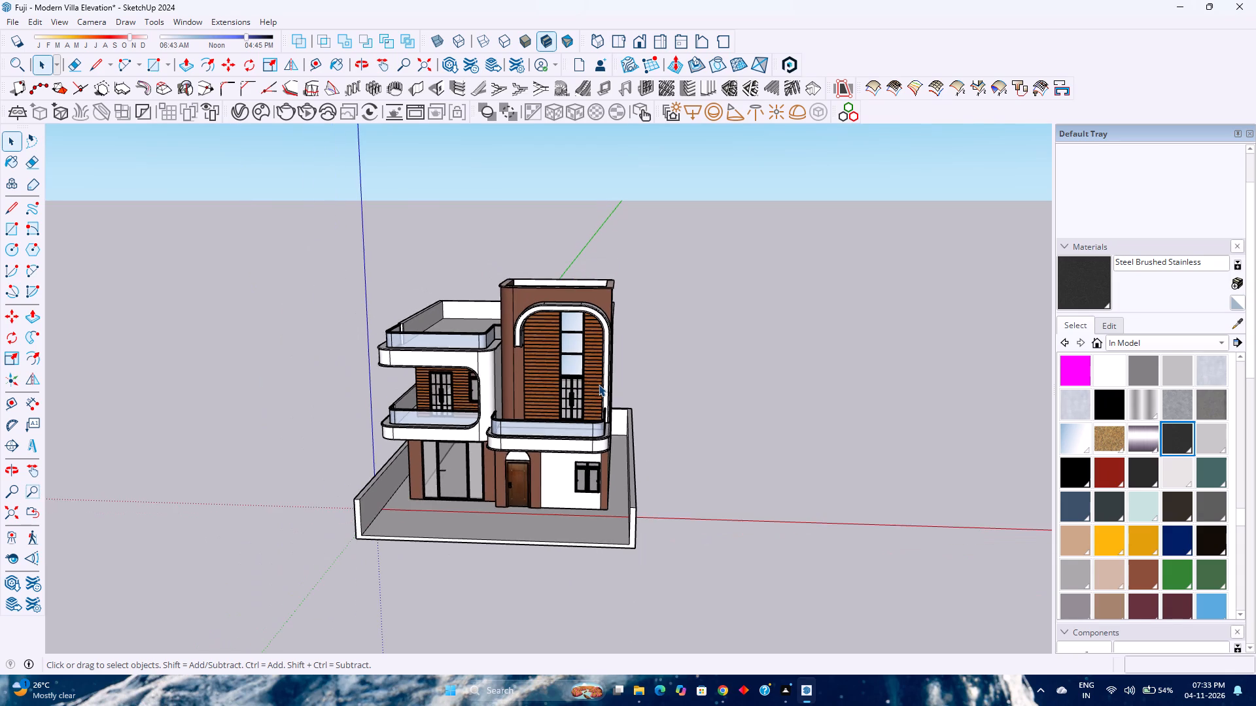
scroll(599, 384, "down", 7)
scroll(600, 384, "up", 1)
scroll(601, 384, "down", 3)
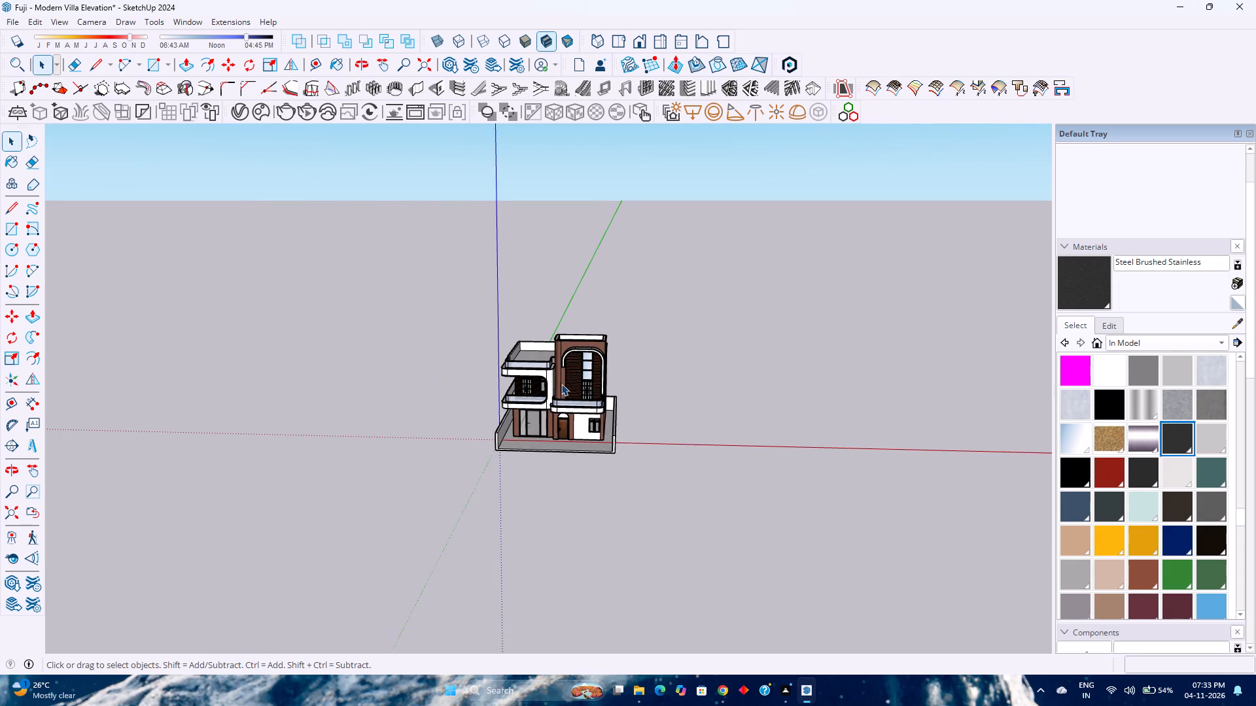
scroll(536, 401, "up", 13)
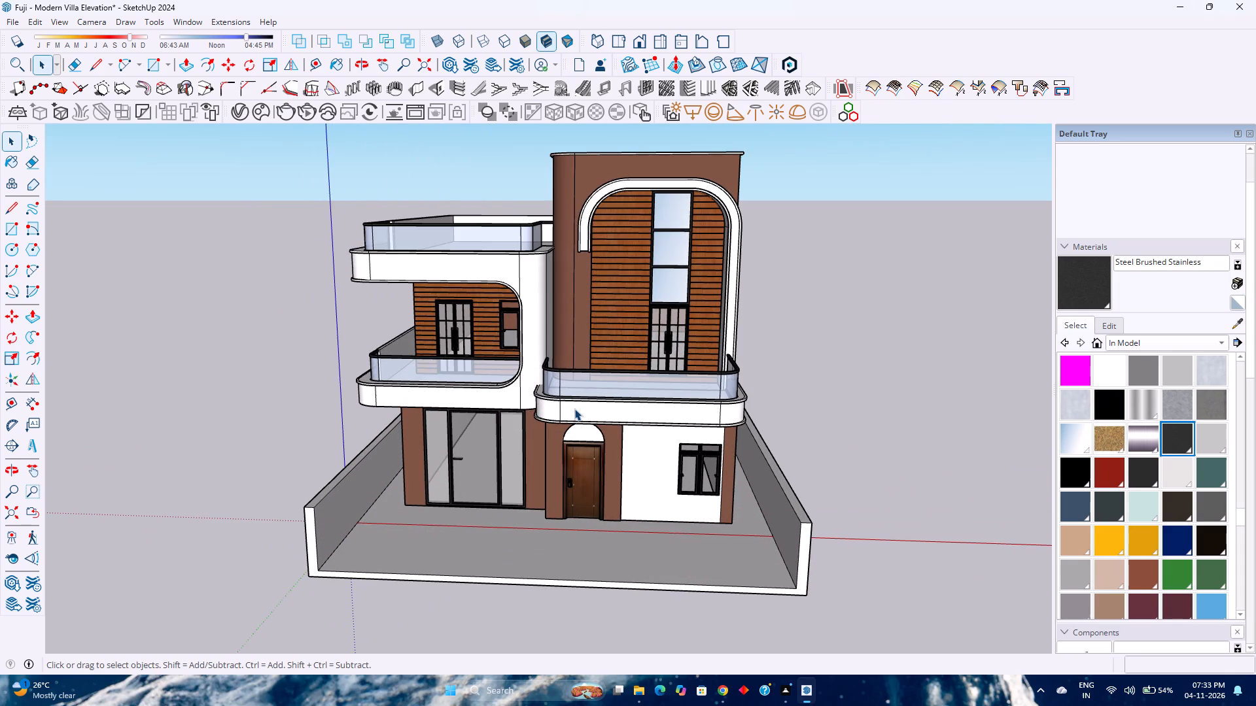
scroll(579, 407, "down", 3)
scroll(579, 407, "up", 1)
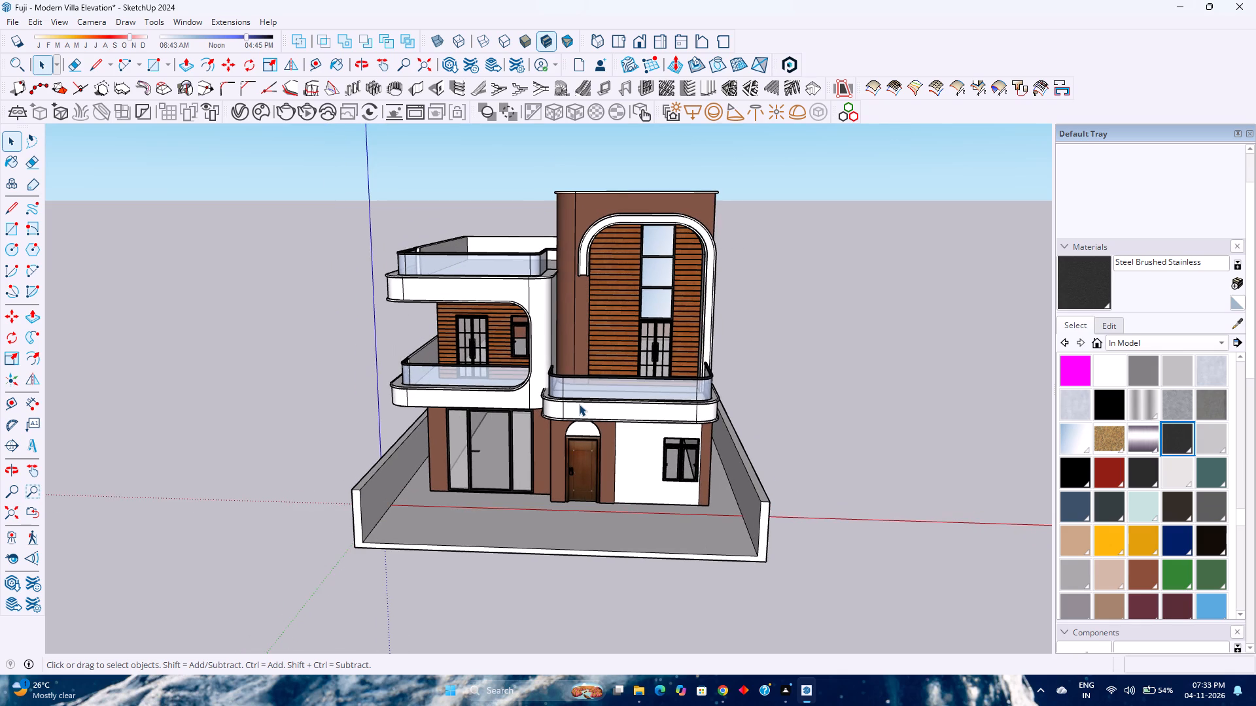
scroll(579, 404, "down", 2)
scroll(579, 404, "up", 2)
scroll(579, 404, "down", 2)
scroll(579, 404, "up", 2)
scroll(579, 404, "down", 3)
scroll(579, 404, "up", 5)
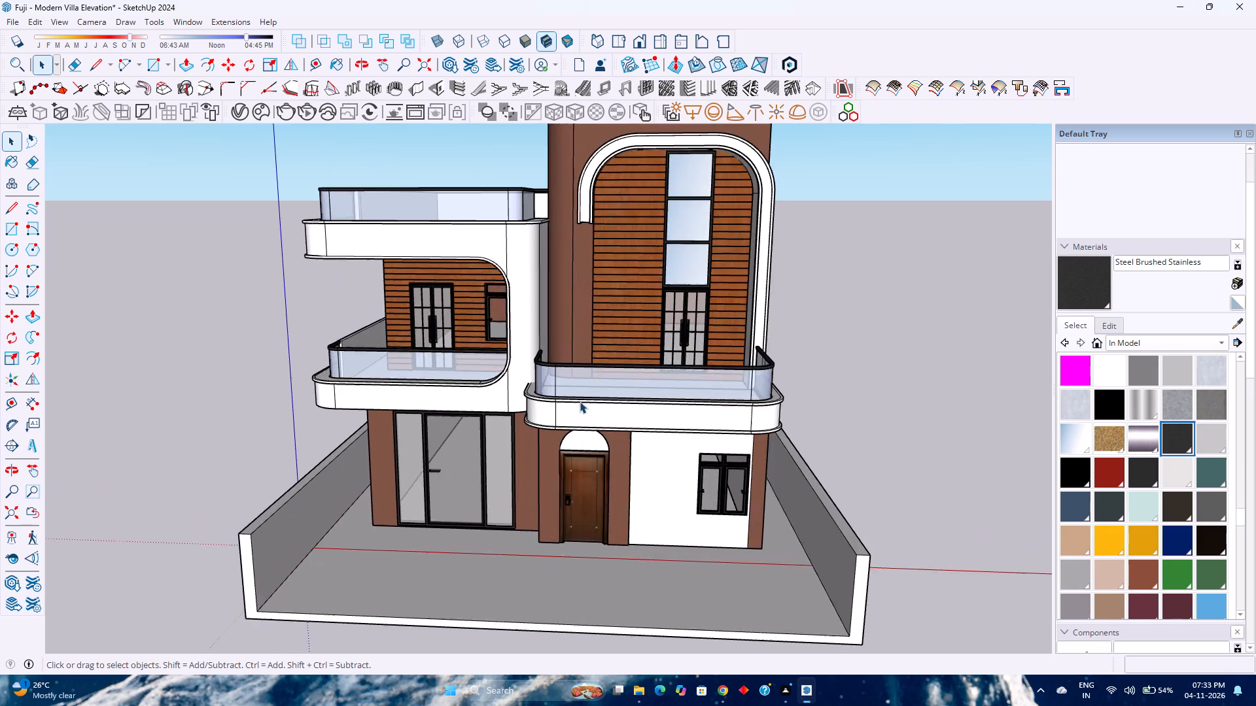
scroll(580, 401, "up", 7)
scroll(580, 401, "down", 1)
scroll(580, 401, "up", 2)
scroll(580, 401, "down", 1)
scroll(580, 401, "up", 1)
scroll(580, 401, "down", 3)
scroll(580, 401, "up", 3)
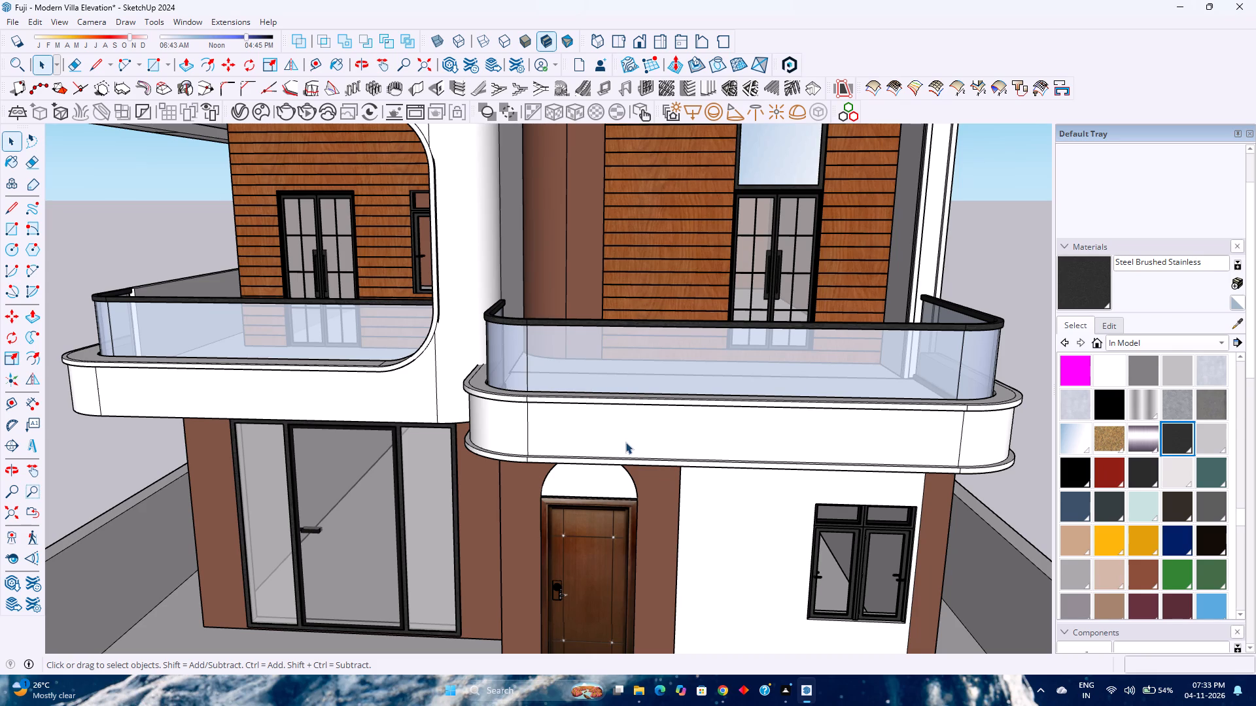
scroll(627, 456, "down", 7)
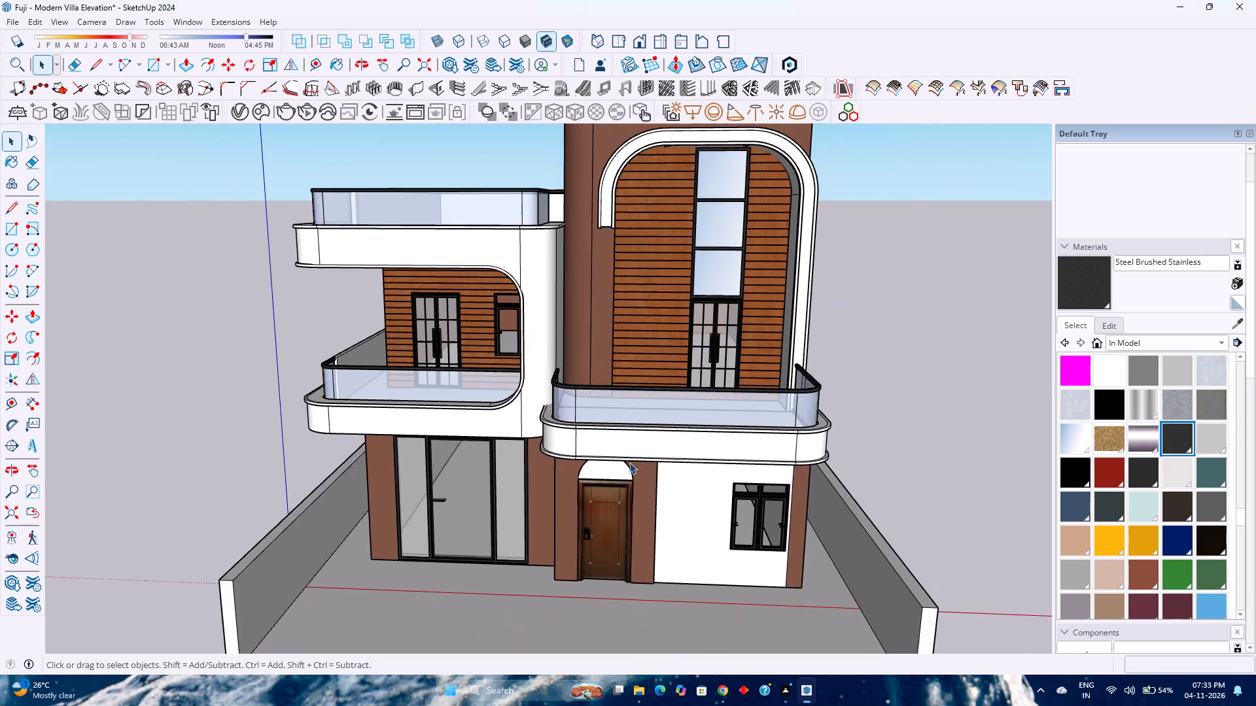
Examine the villa from lower angles, moving around from the front facade to the brown side wall beside the arched feature.
scroll(655, 485, "up", 3)
middle_click_drag(655, 485, 619, 477)
scroll(618, 477, "down", 8)
left_click(863, 460)
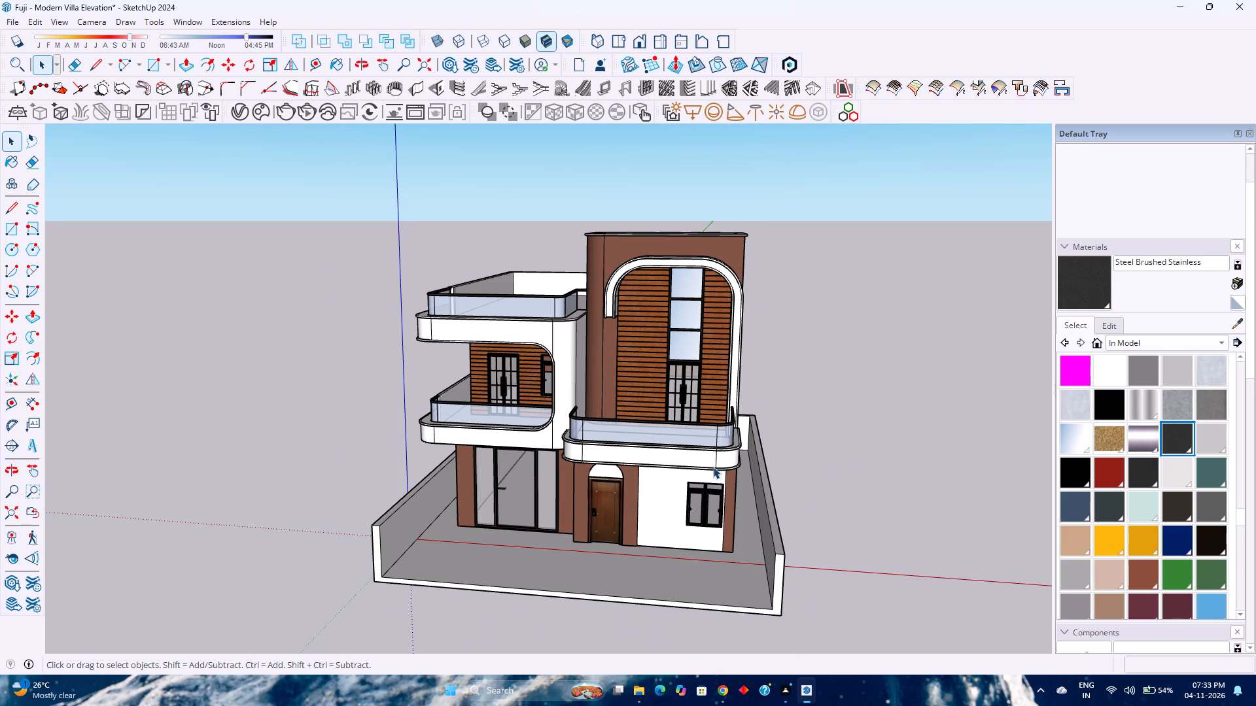
scroll(640, 452, "down", 1)
scroll(646, 460, "up", 6)
middle_click_drag(663, 477, 659, 465)
middle_click(658, 462)
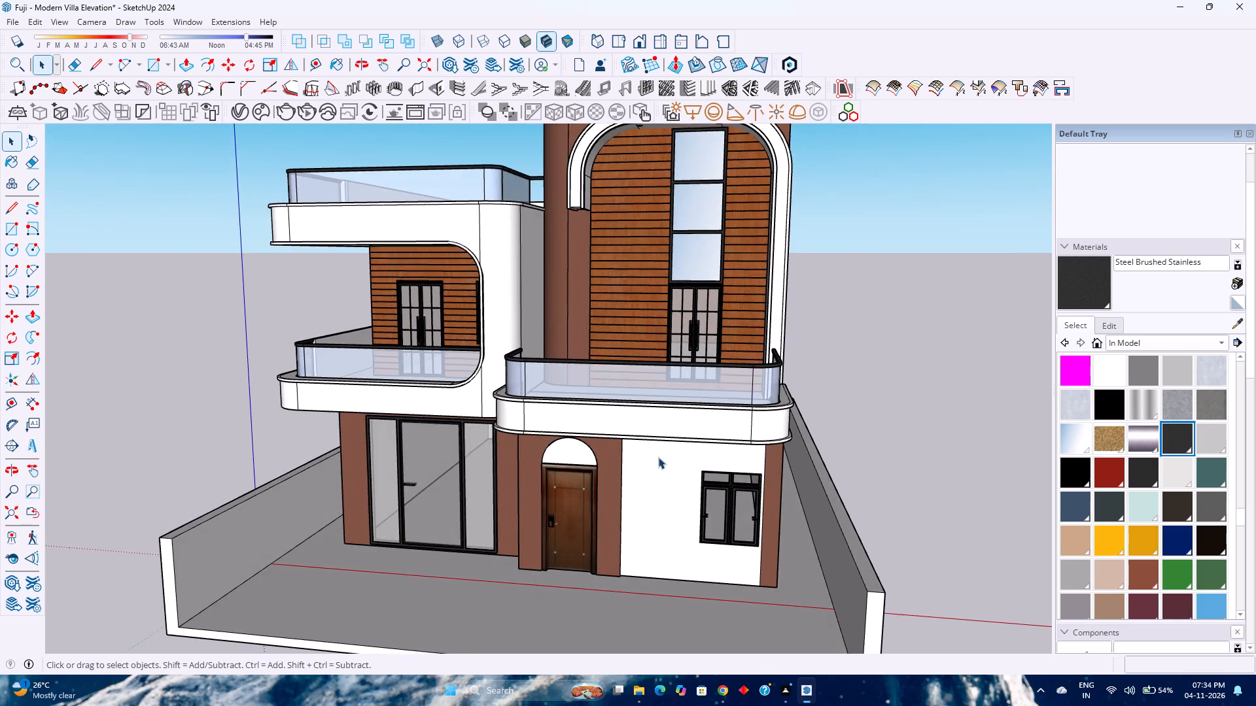
scroll(657, 457, "down", 3)
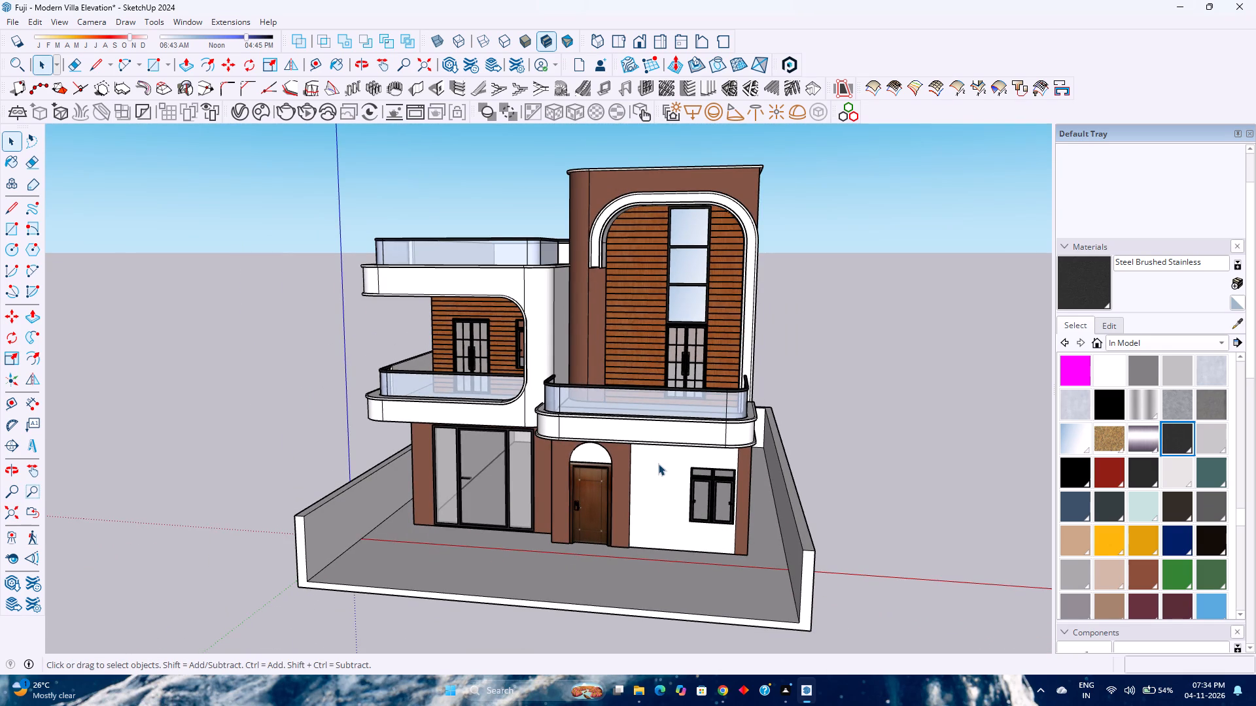
scroll(544, 346, "down", 2)
scroll(658, 424, "up", 4)
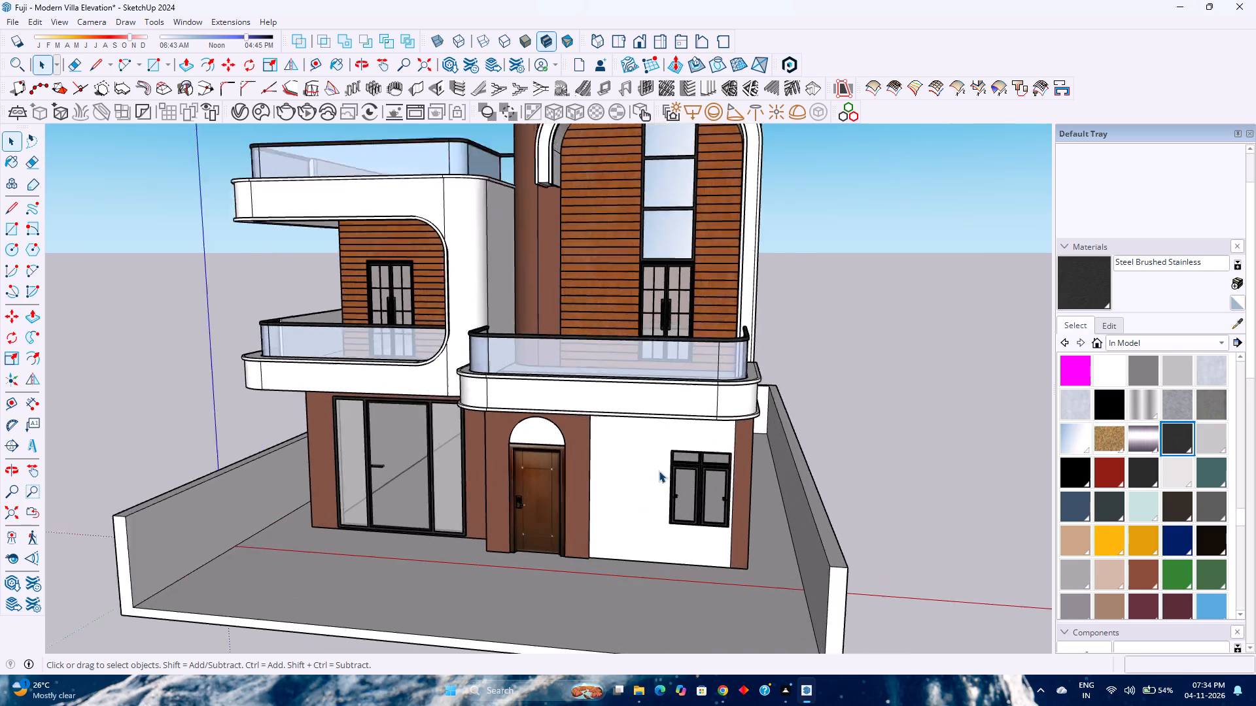
scroll(659, 471, "up", 4)
middle_click(653, 465)
middle_click(651, 463)
scroll(650, 444, "down", 8)
middle_click_drag(650, 470, 612, 446)
middle_click(612, 446)
scroll(612, 446, "up", 1)
scroll(612, 441, "down", 4)
scroll(612, 441, "up", 4)
scroll(712, 442, "up", 2)
middle_click_drag(711, 441, 604, 443)
middle_click(604, 443)
scroll(604, 443, "down", 1)
scroll(624, 408, "up", 1)
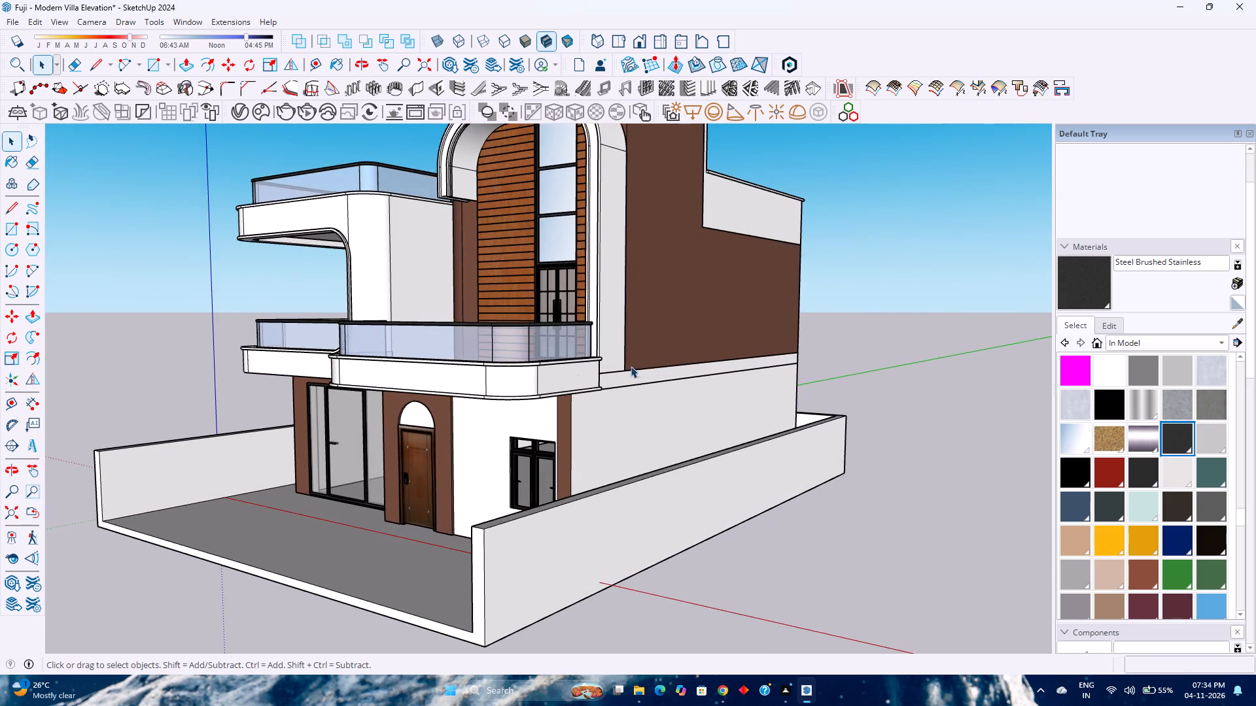
Examine the villa from the side round to the front, comparing the wood cladding, balcony railings, entrance door and ground-floor openings.
scroll(629, 365, "up", 3)
scroll(608, 415, "up", 1)
scroll(594, 418, "down", 8)
middle_click_drag(439, 437, 593, 442)
middle_click(594, 442)
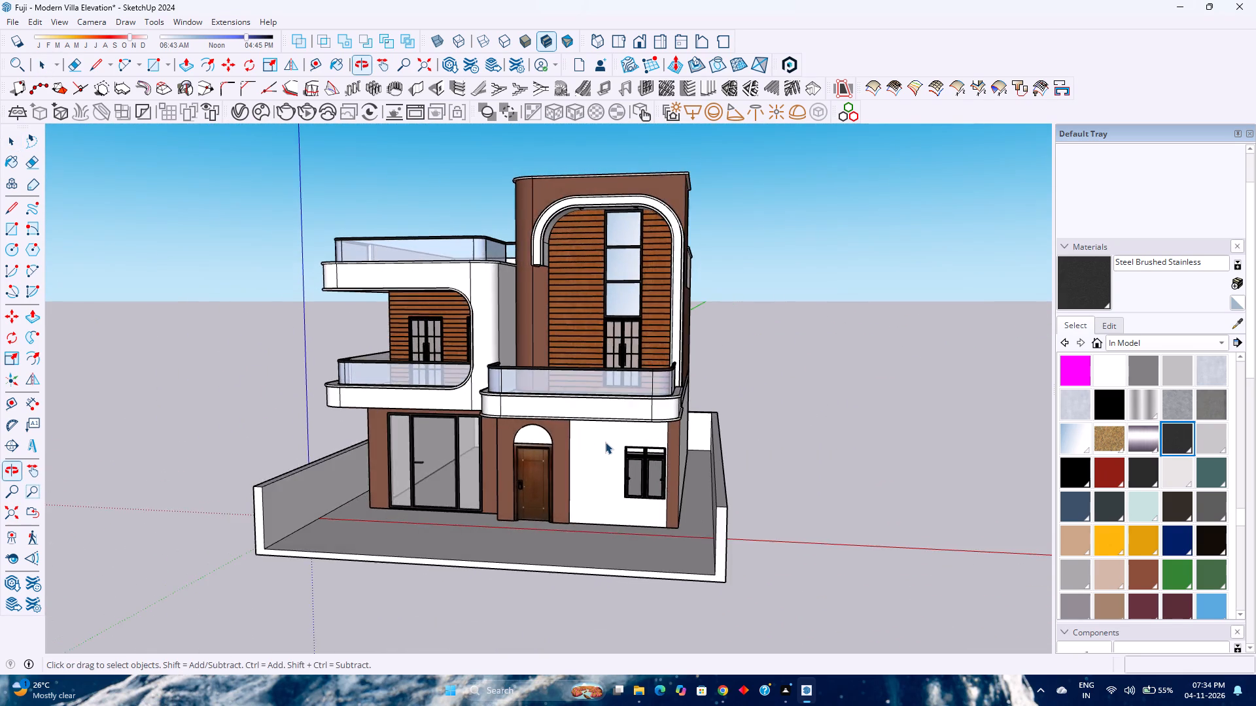
scroll(605, 442, "down", 3)
scroll(605, 442, "up", 4)
scroll(587, 409, "down", 2)
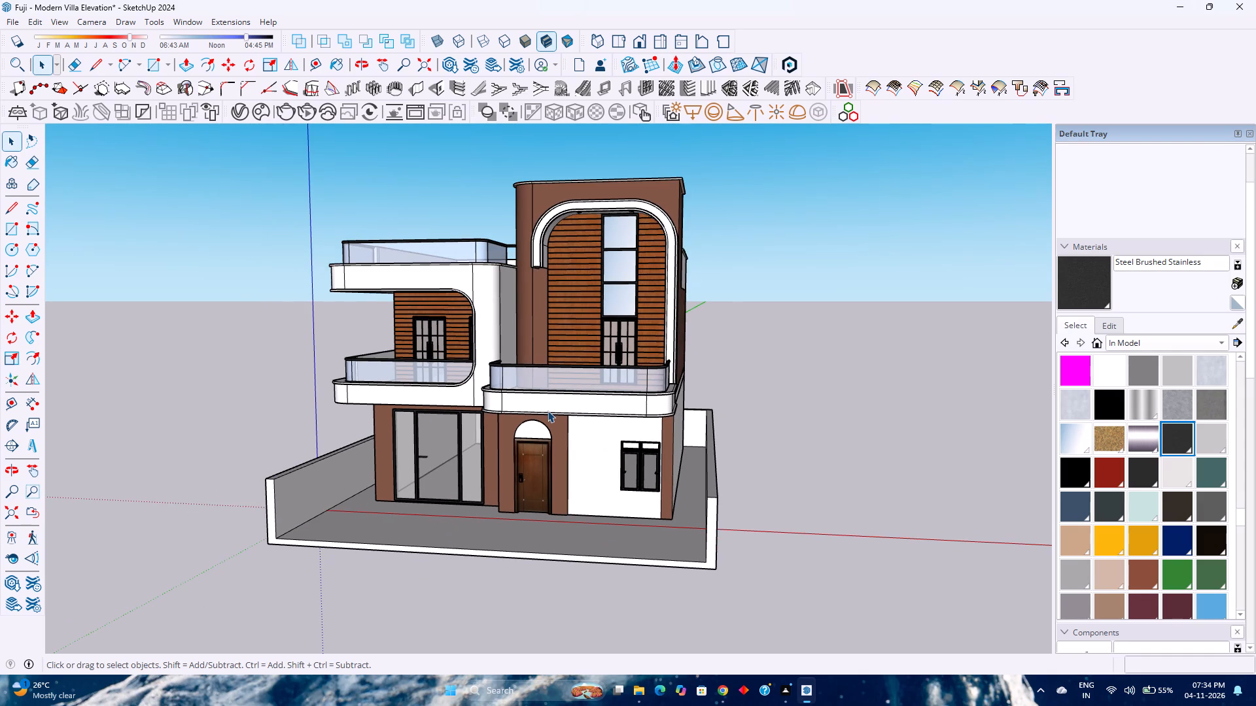
scroll(549, 394, "down", 3)
scroll(553, 404, "up", 6)
middle_click_drag(521, 423, 541, 423)
middle_click(541, 423)
scroll(541, 423, "down", 2)
scroll(541, 423, "up", 3)
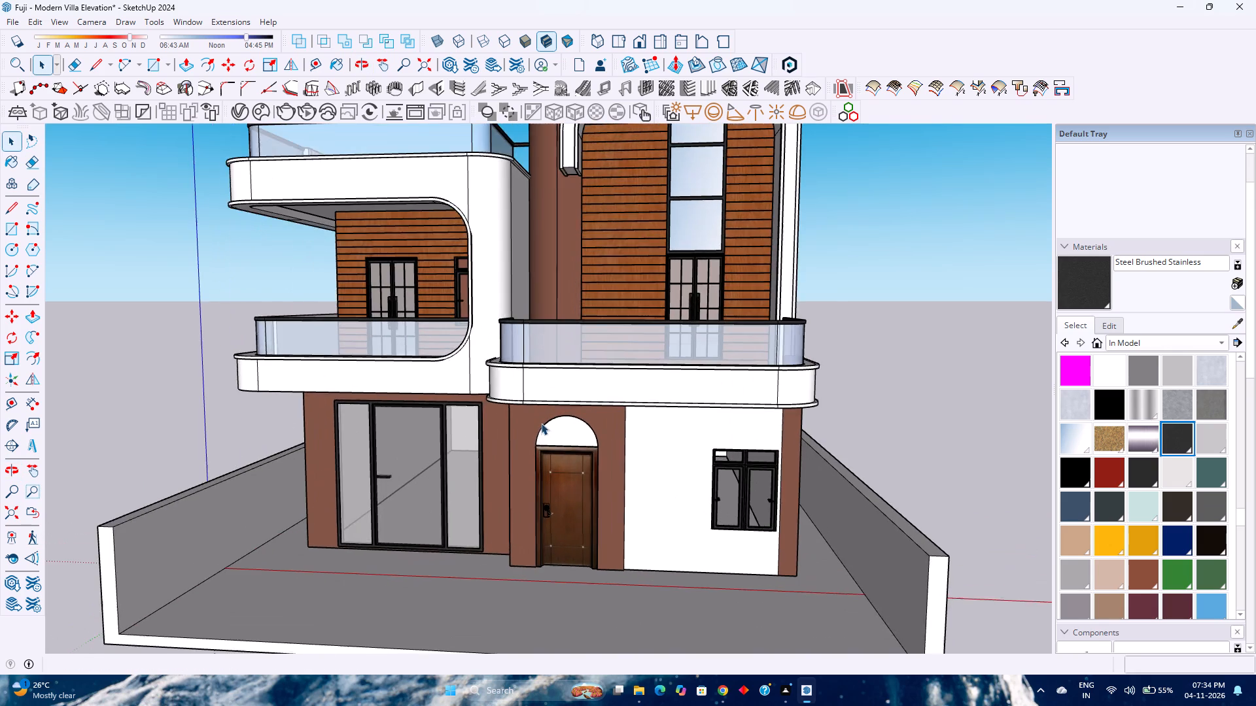
scroll(543, 435, "down", 2)
middle_click_drag(560, 411, 570, 461, "shift")
middle_click(570, 461, "shift")
scroll(575, 456, "down", 3)
middle_click_drag(578, 469, 592, 456)
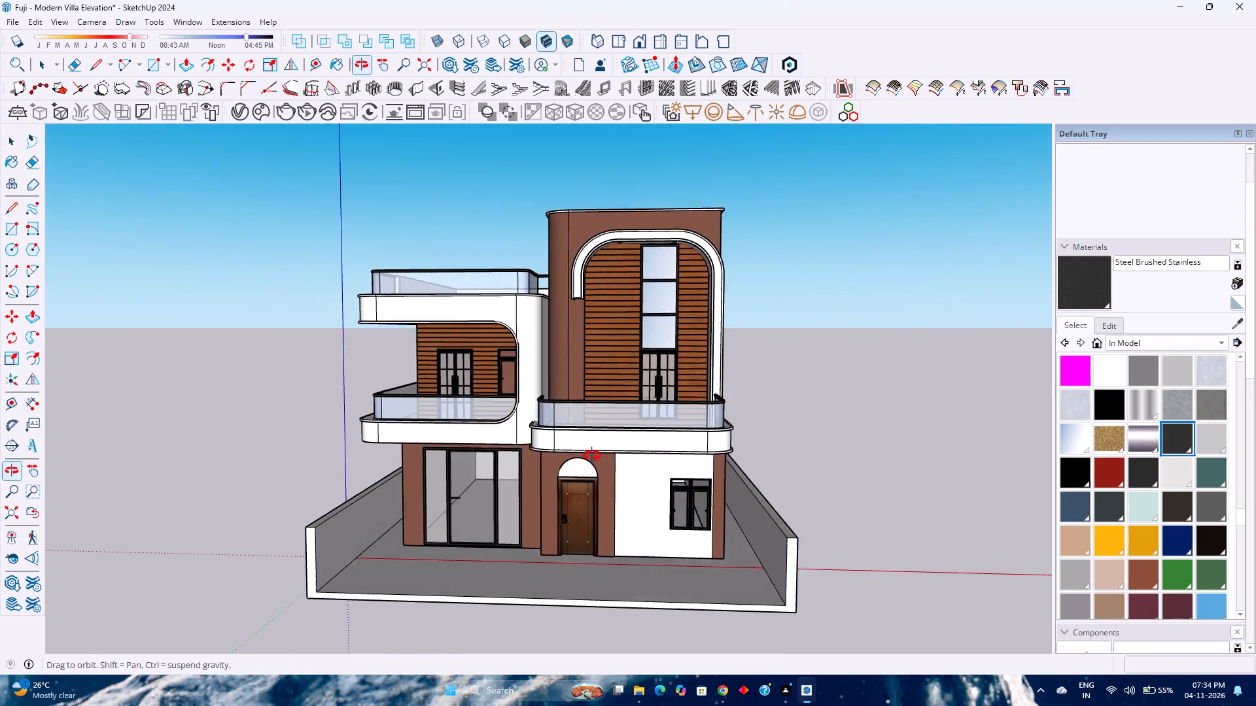
middle_click_drag(592, 456, 593, 455)
middle_click(593, 455)
Switch to the standard Front view and frame the whole villa facade together with its boundary walls.
left_click(633, 43)
scroll(534, 455, "up", 2)
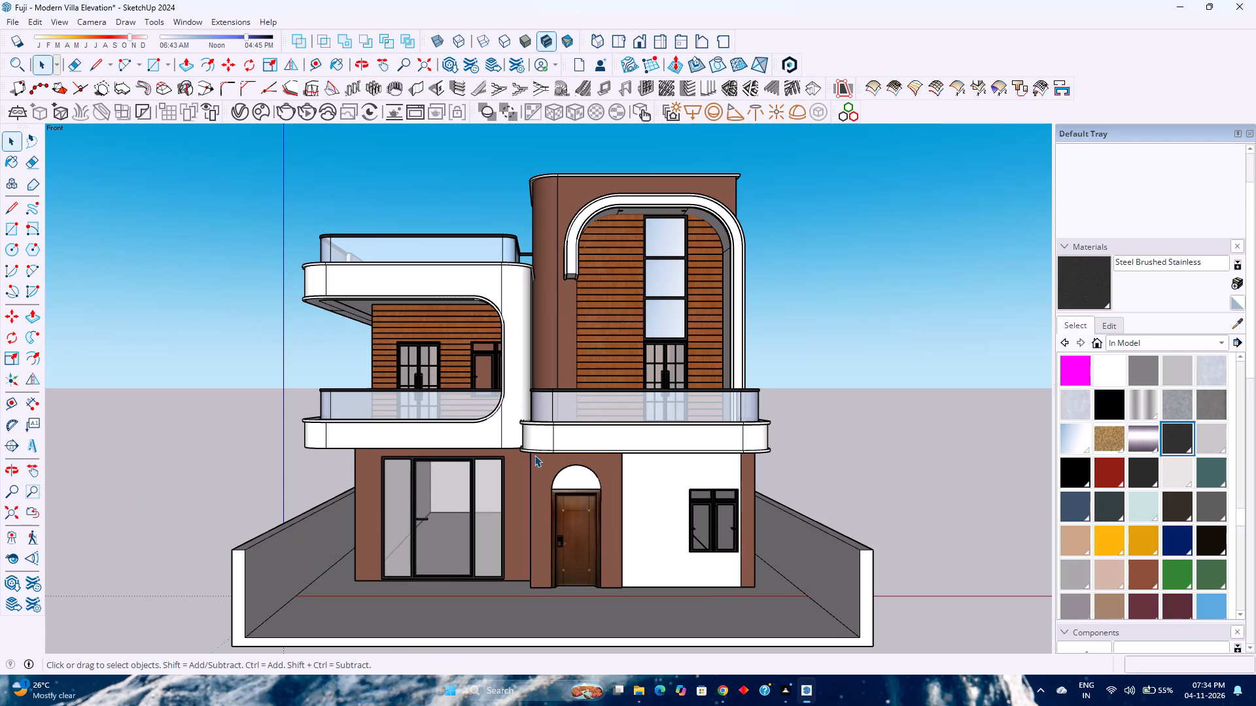
middle_click_drag(540, 446, 553, 433, "shift")
middle_click(553, 433, "shift")
scroll(553, 433, "up", 1)
middle_click_drag(553, 433, 564, 412, "shift")
middle_click(564, 412, "shift")
scroll(564, 412, "down", 1)
scroll(564, 412, "up", 1)
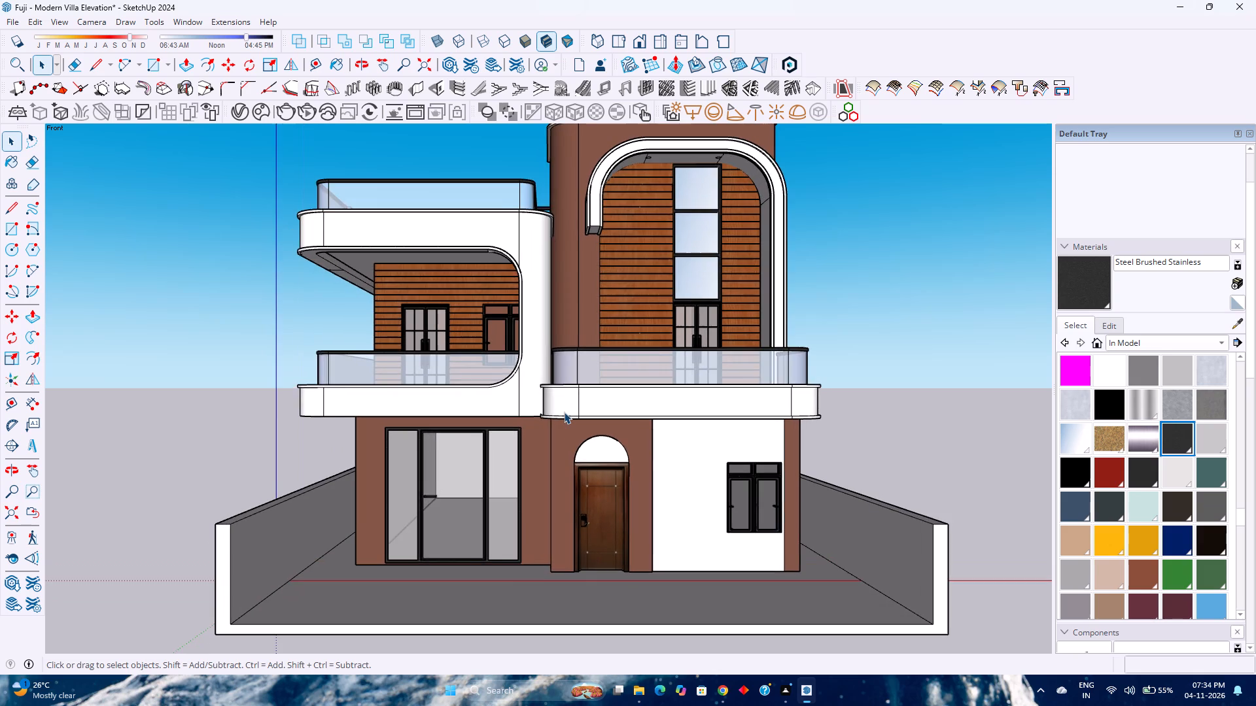
scroll(564, 412, "down", 1)
middle_click_drag(607, 386, 610, 397, "shift")
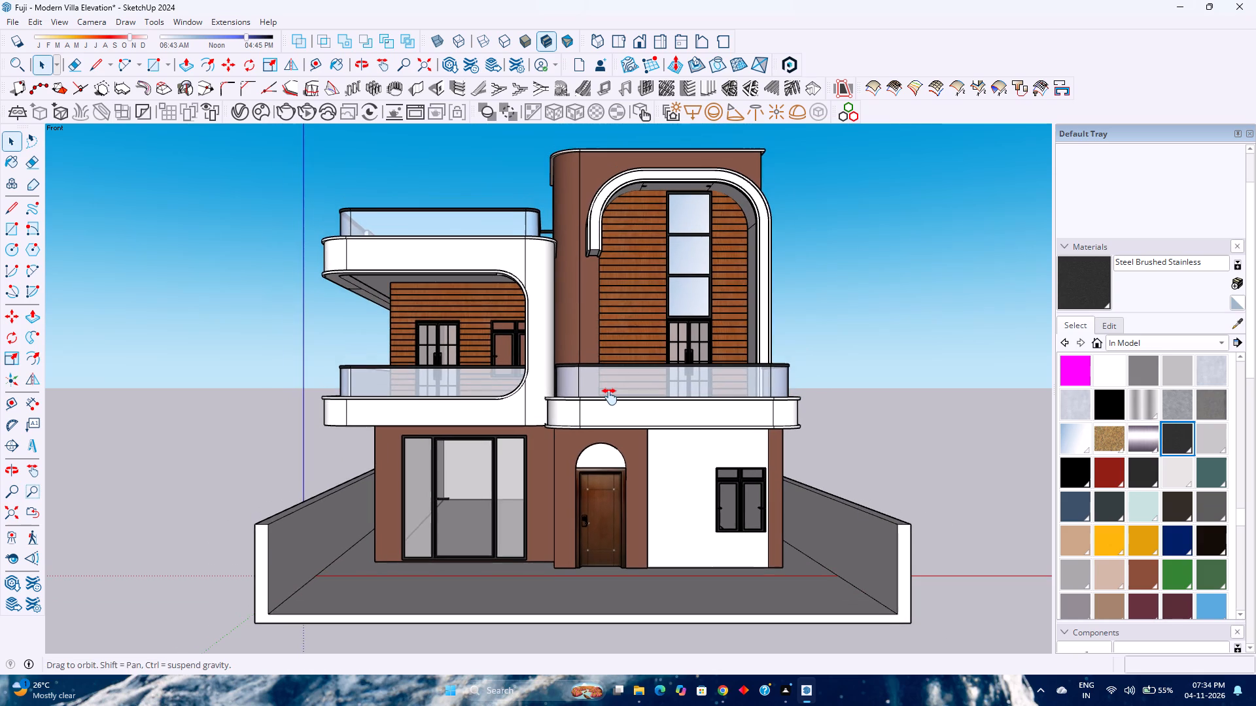
middle_click_drag(610, 397, 610, 394, "shift")
middle_click(610, 394, "shift")
Save the villa model.
key("ctrl+s")
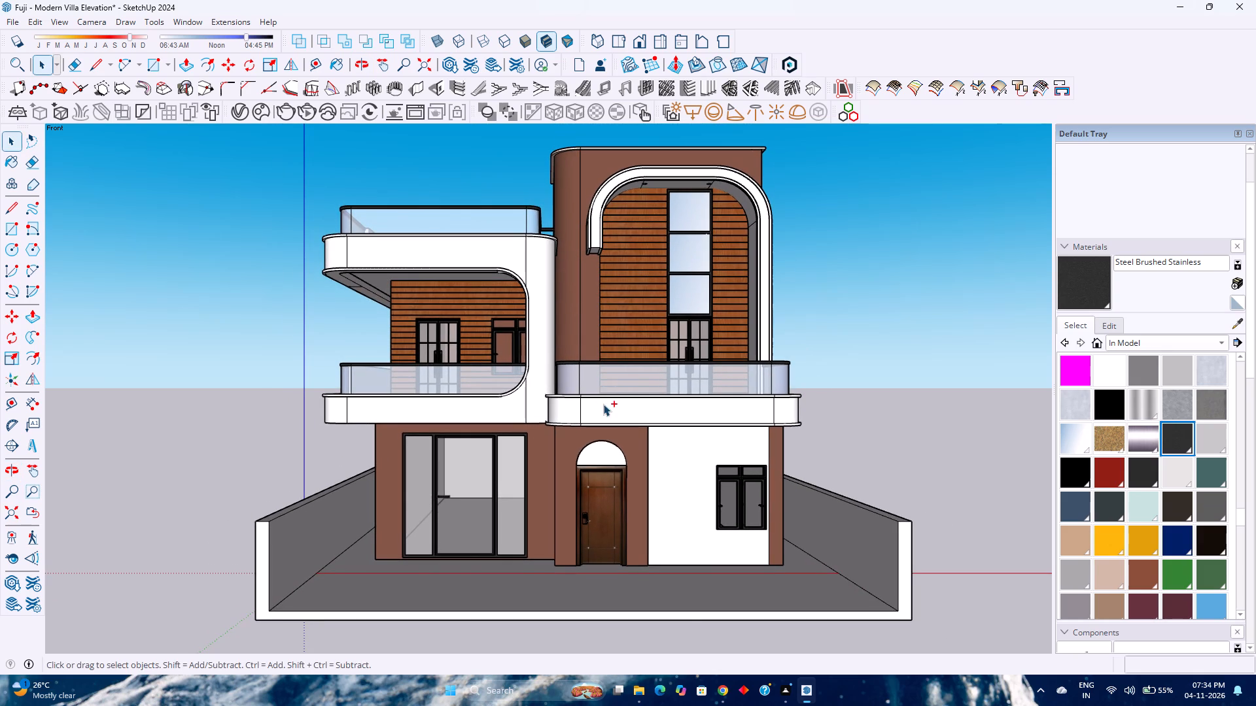
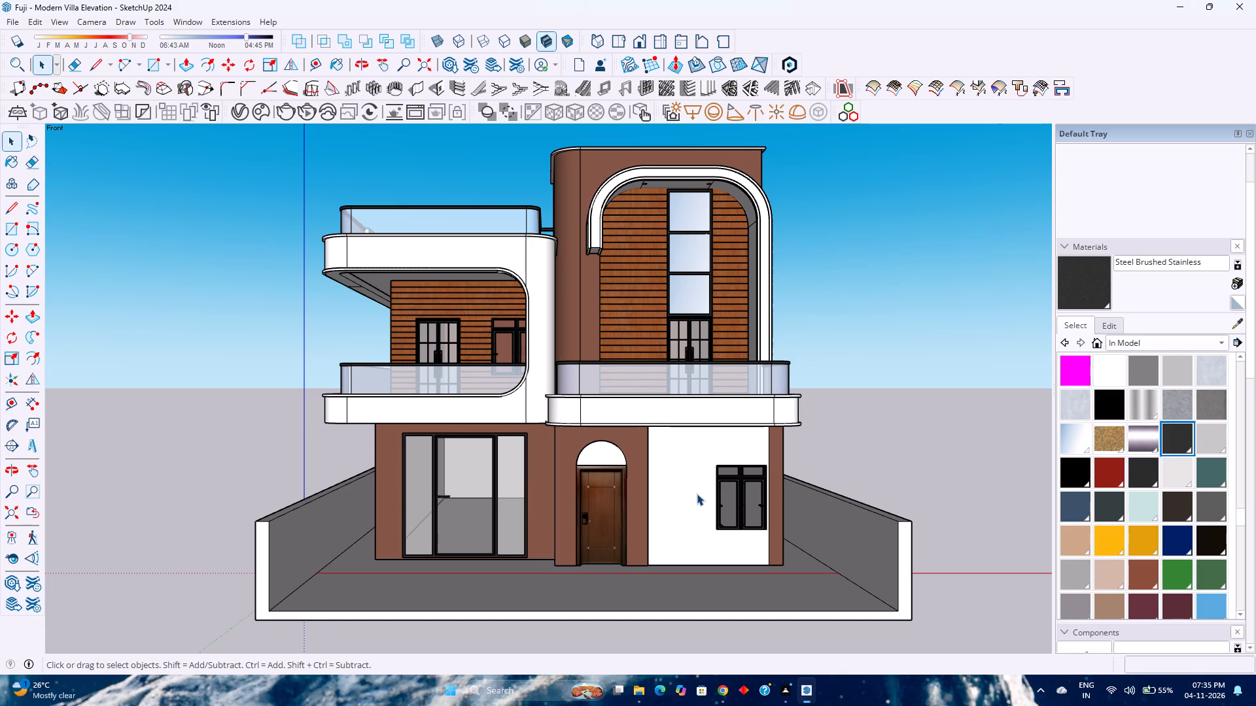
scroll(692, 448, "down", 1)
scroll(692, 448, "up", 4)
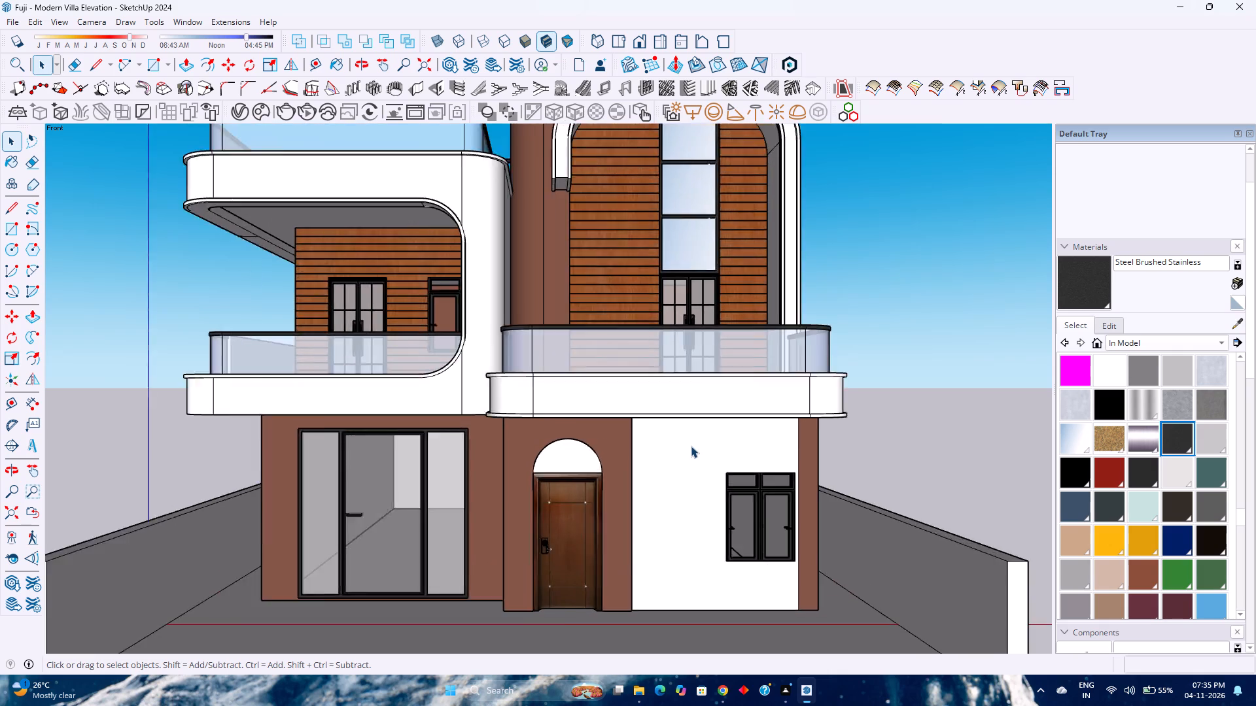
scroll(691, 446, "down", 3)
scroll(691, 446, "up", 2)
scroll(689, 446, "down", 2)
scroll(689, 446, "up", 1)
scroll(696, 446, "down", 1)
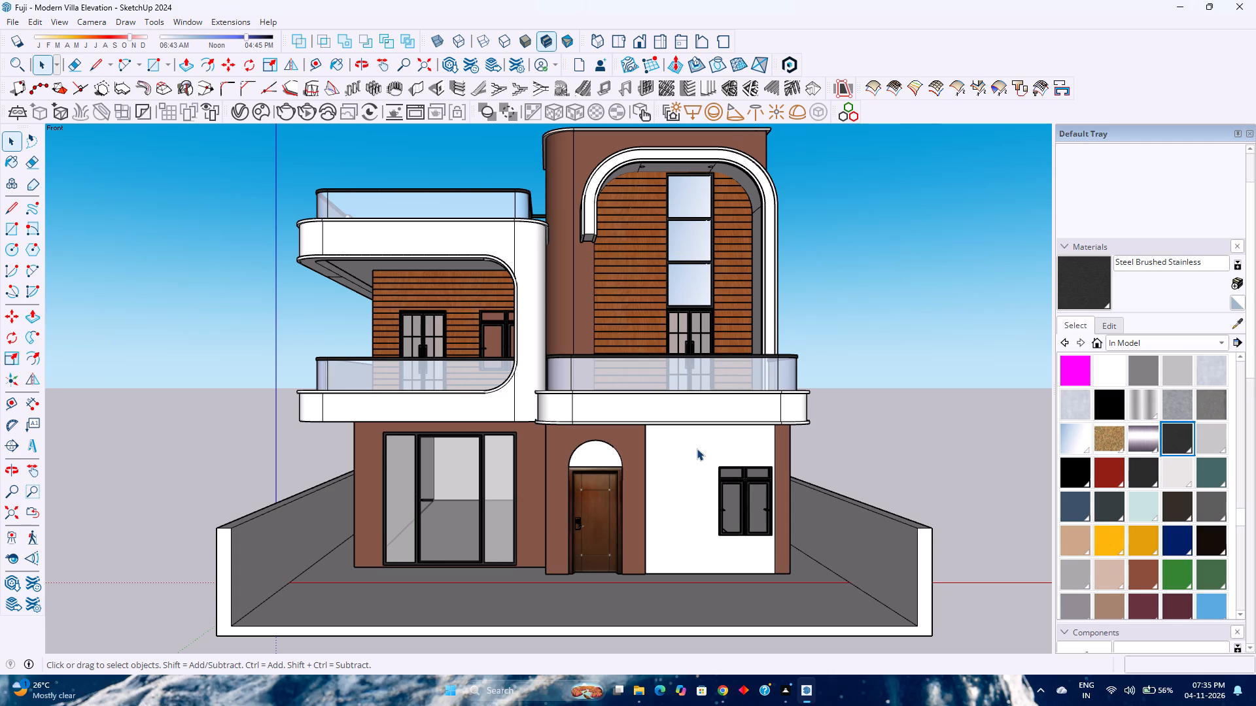
Save the villa model again with the whole front facade and boundary walls in view.
key("ctrl+s")
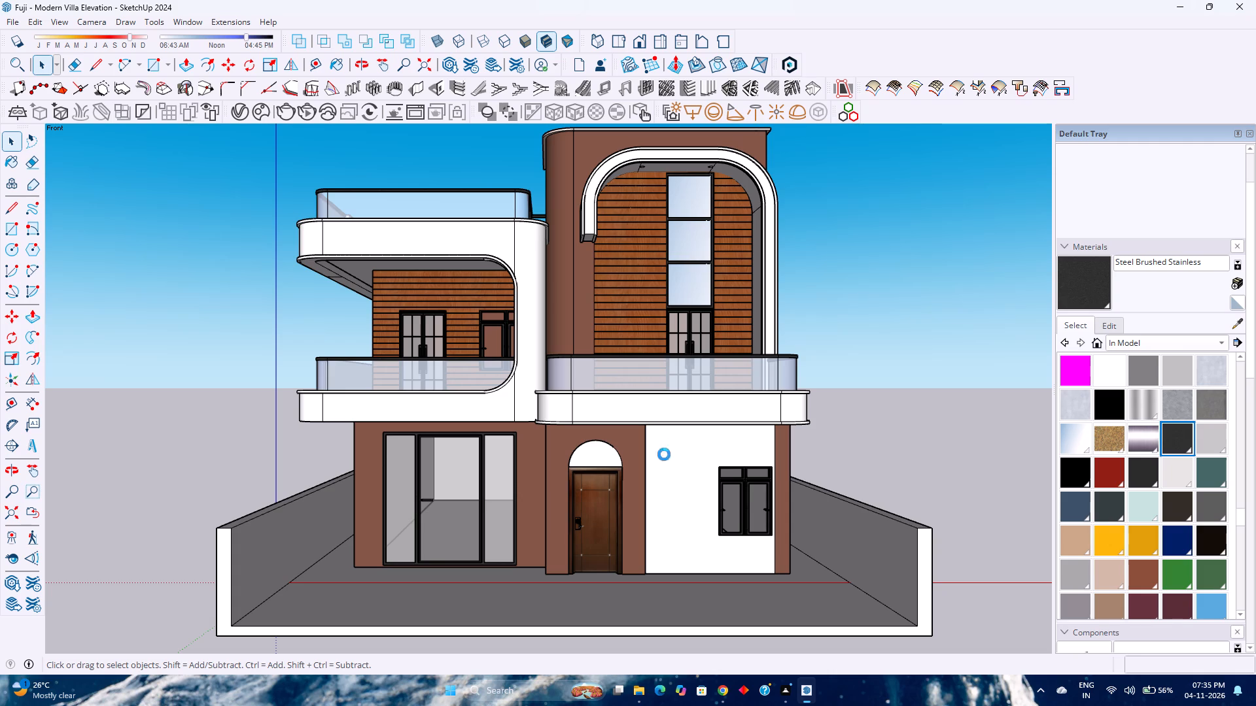
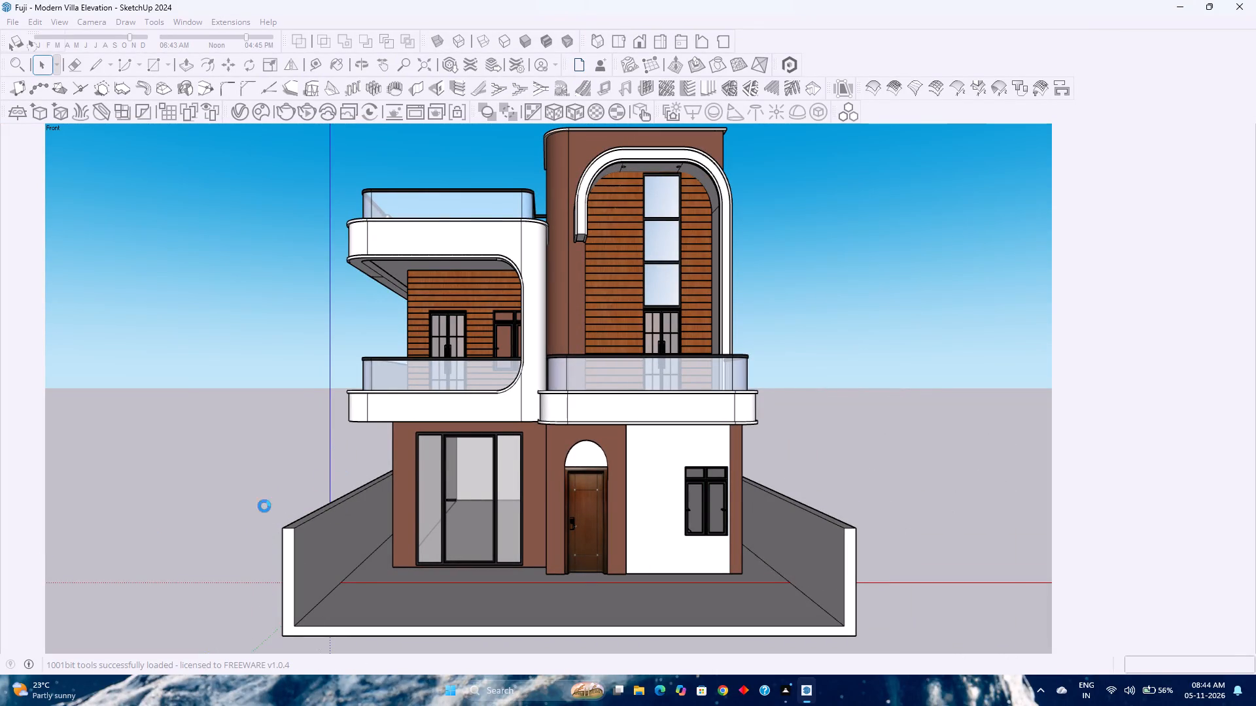
Examine the villa from the front, side and above, covering the facade, balconies and open-topped tower.
scroll(749, 419, "up", 3)
scroll(558, 410, "up", 10)
scroll(564, 465, "up", 6)
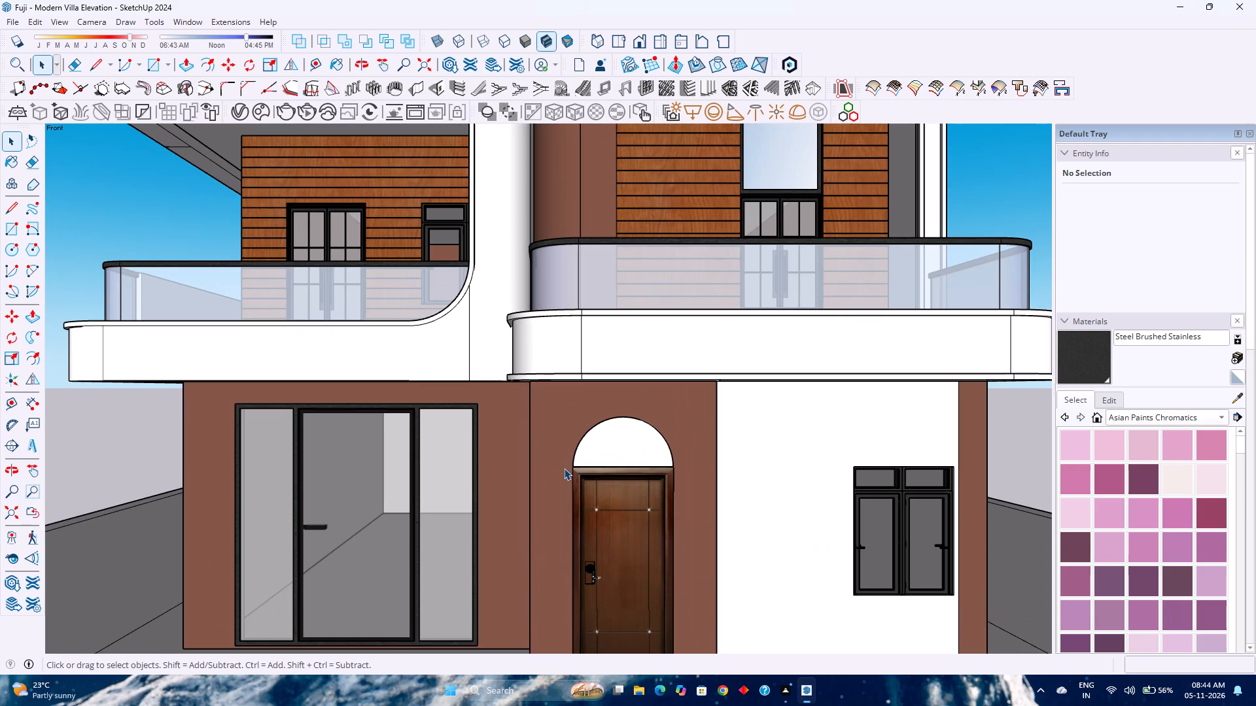
scroll(564, 468, "down", 2)
scroll(490, 405, "down", 2)
middle_click(490, 405)
middle_click_drag(491, 409, 493, 414)
middle_click(493, 414)
middle_click_drag(493, 414, 487, 504)
middle_click_drag(483, 511, 474, 518)
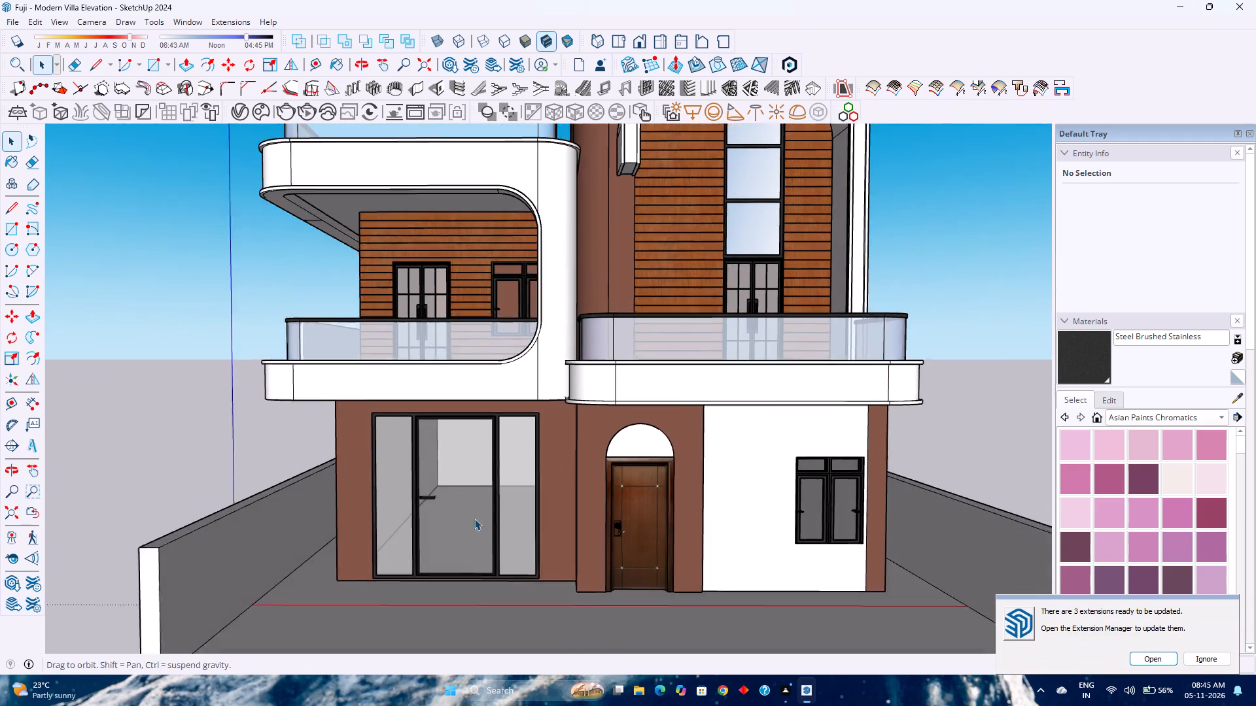
middle_click_drag(474, 518, 451, 520)
middle_click_drag(474, 518, 476, 518)
scroll(434, 490, "down", 8)
middle_click(540, 454)
middle_click(539, 454)
middle_click_drag(532, 456, 515, 459)
middle_click_drag(467, 469, 371, 494)
middle_click_drag(351, 499, 727, 584)
middle_click(742, 572)
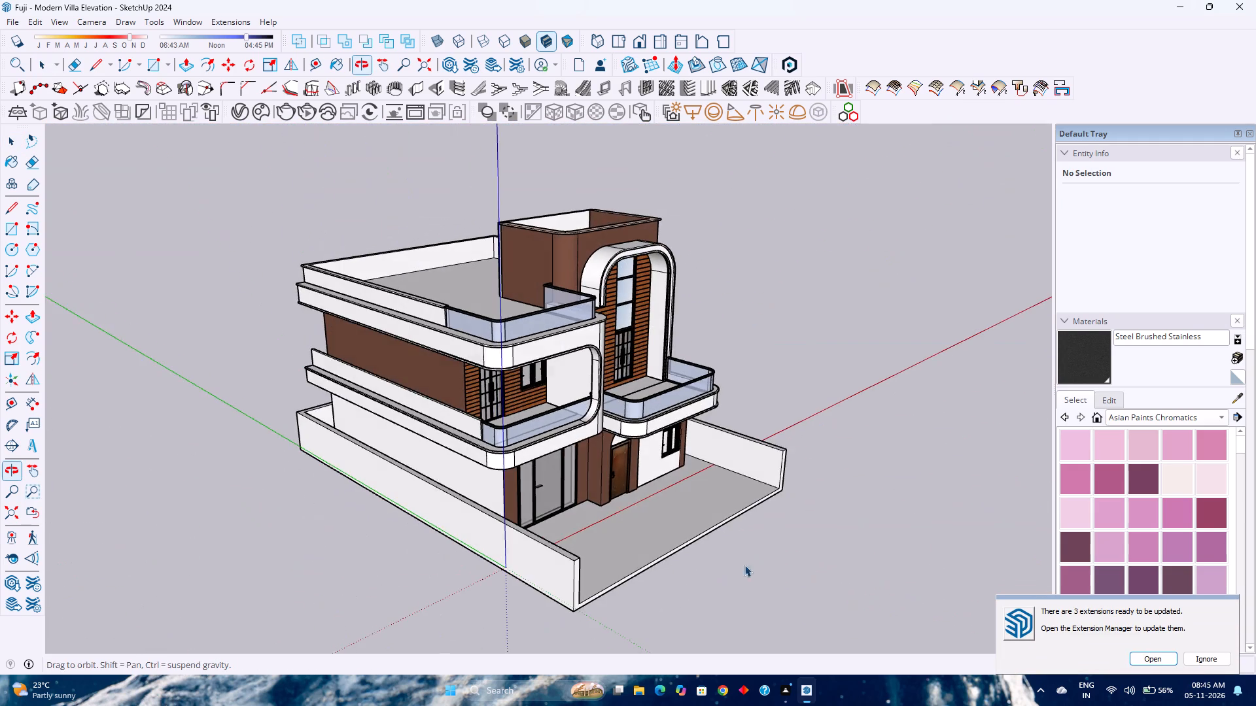
scroll(557, 324, "up", 11)
middle_click_drag(584, 347, 410, 519)
middle_click_drag(263, 497, 238, 477)
middle_click_drag(223, 463, 201, 439)
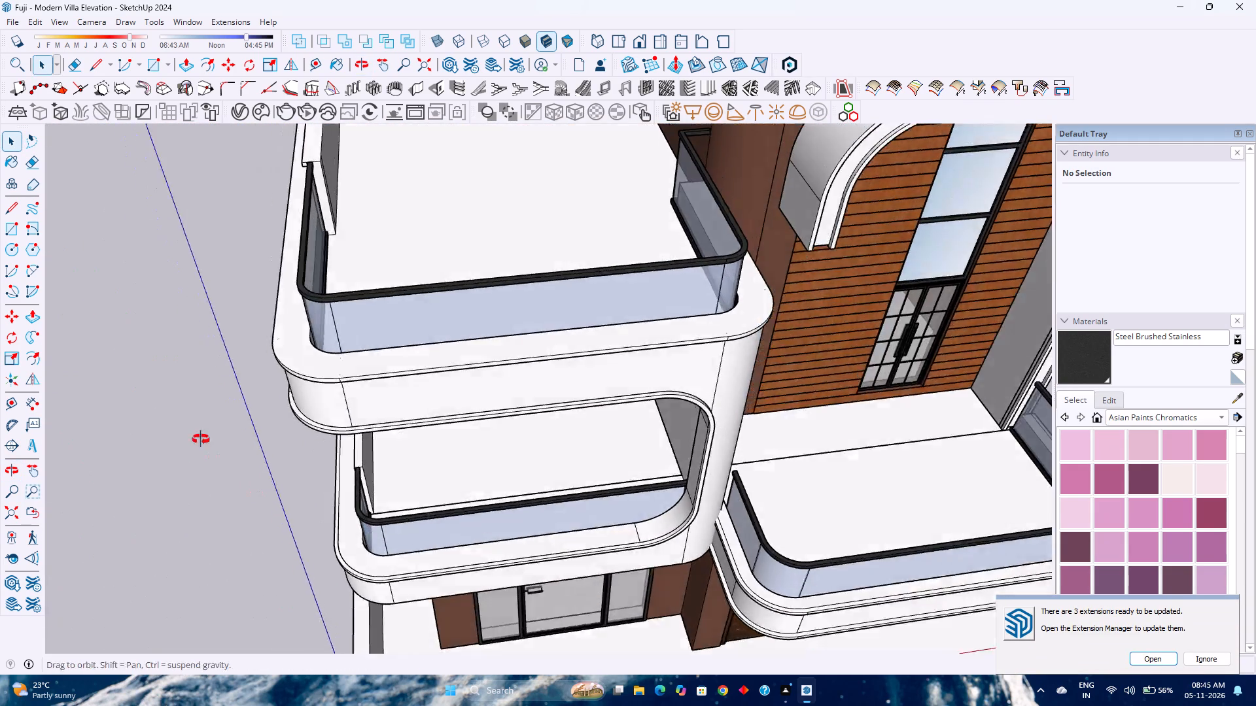
middle_click_drag(201, 439, 191, 426)
middle_click(190, 424)
middle_click(190, 424)
scroll(192, 421, "down", 11)
scroll(710, 295, "up", 4)
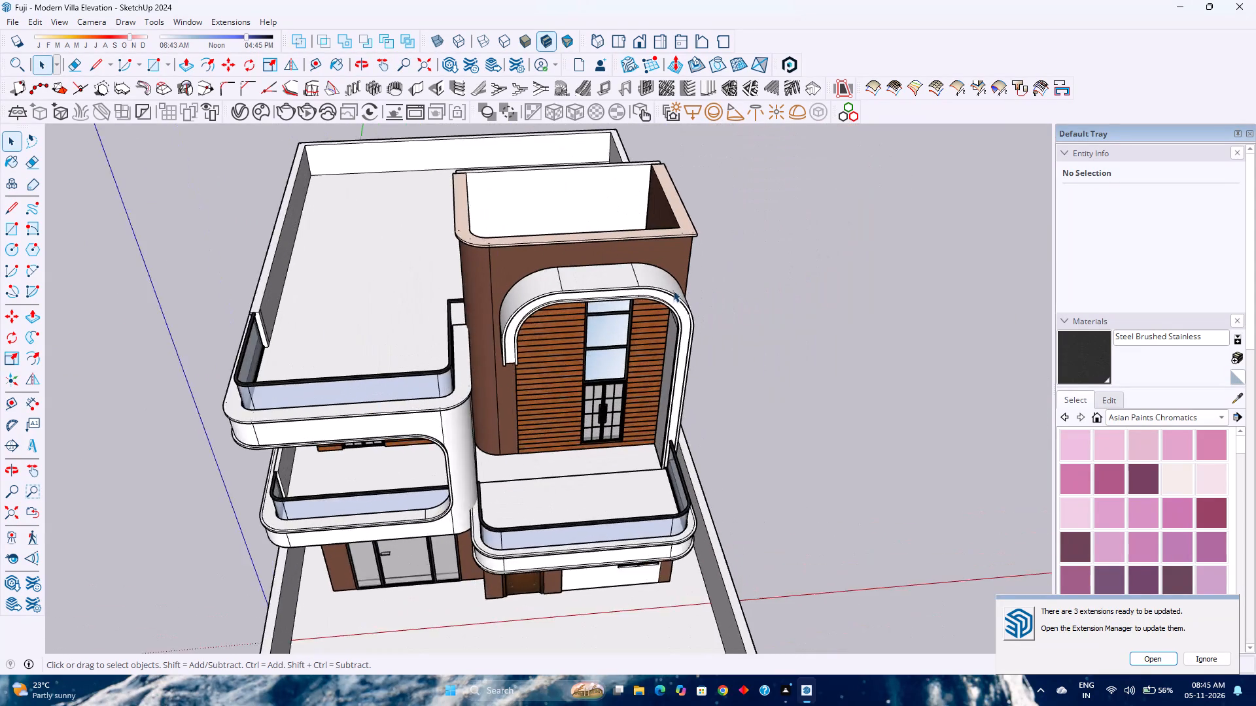
scroll(673, 290, "up", 2)
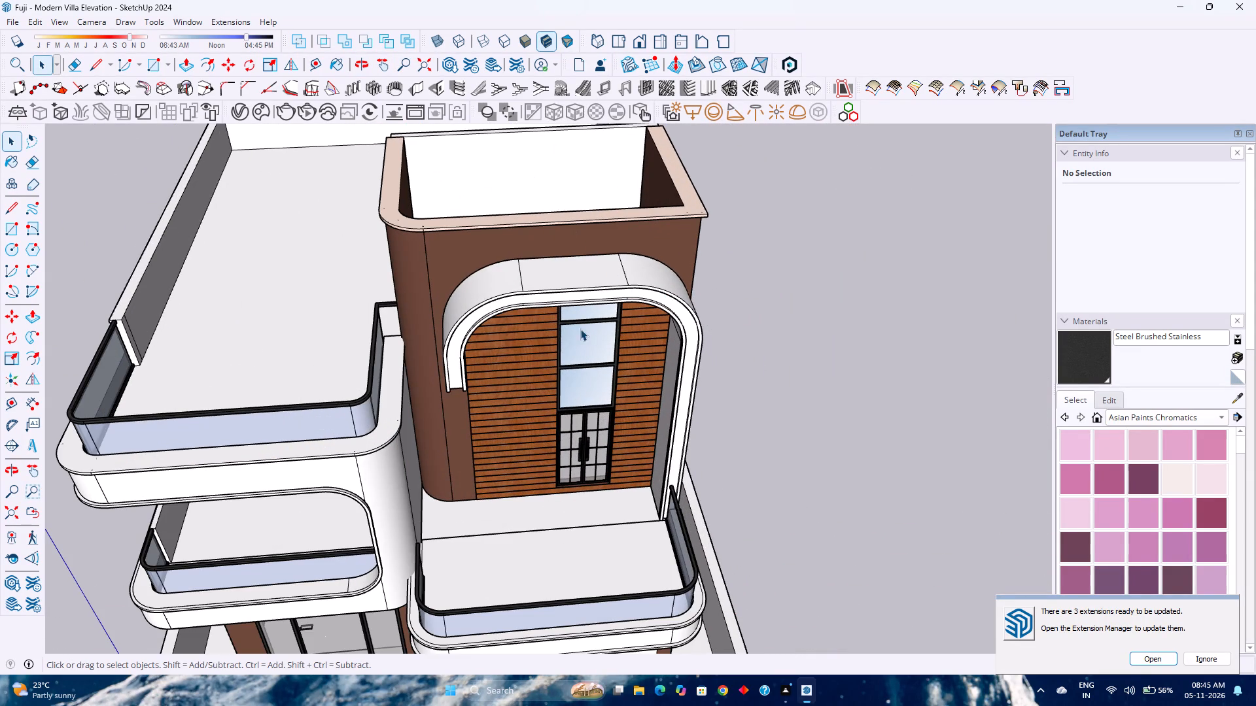
scroll(425, 402, "down", 3)
middle_click(518, 398)
middle_click_drag(514, 406, 509, 412)
middle_click_drag(506, 415, 357, 529)
middle_click(357, 529)
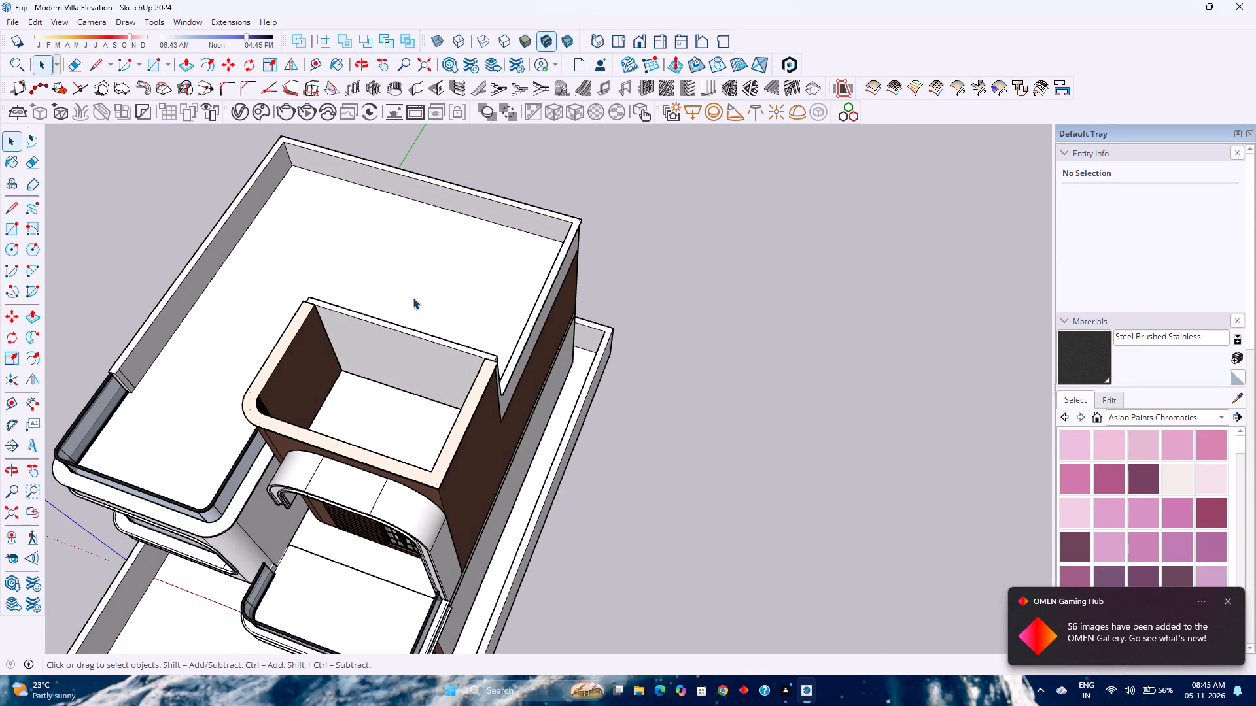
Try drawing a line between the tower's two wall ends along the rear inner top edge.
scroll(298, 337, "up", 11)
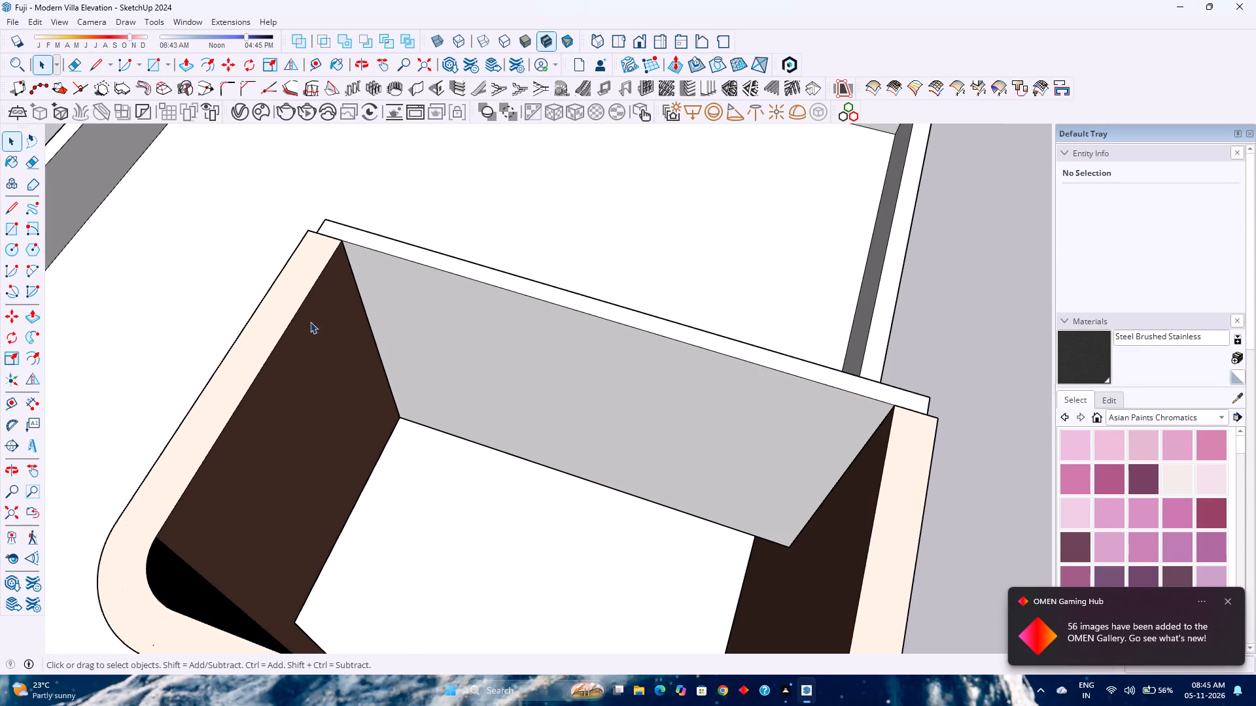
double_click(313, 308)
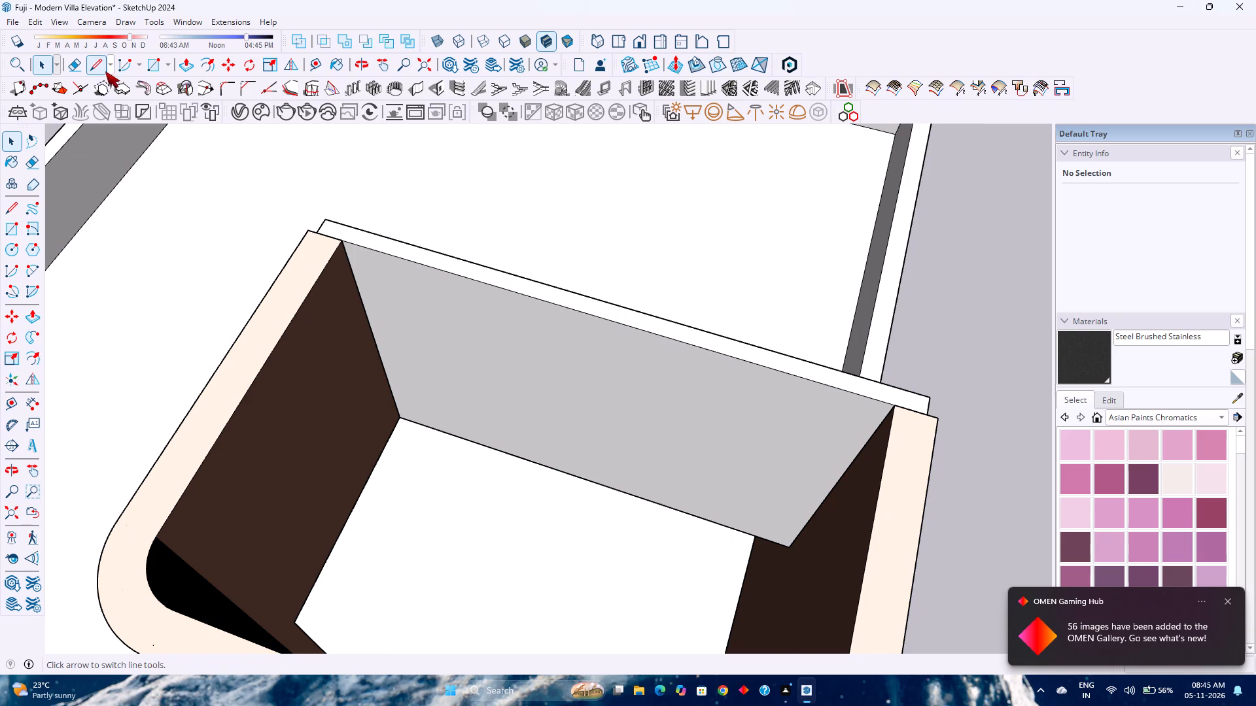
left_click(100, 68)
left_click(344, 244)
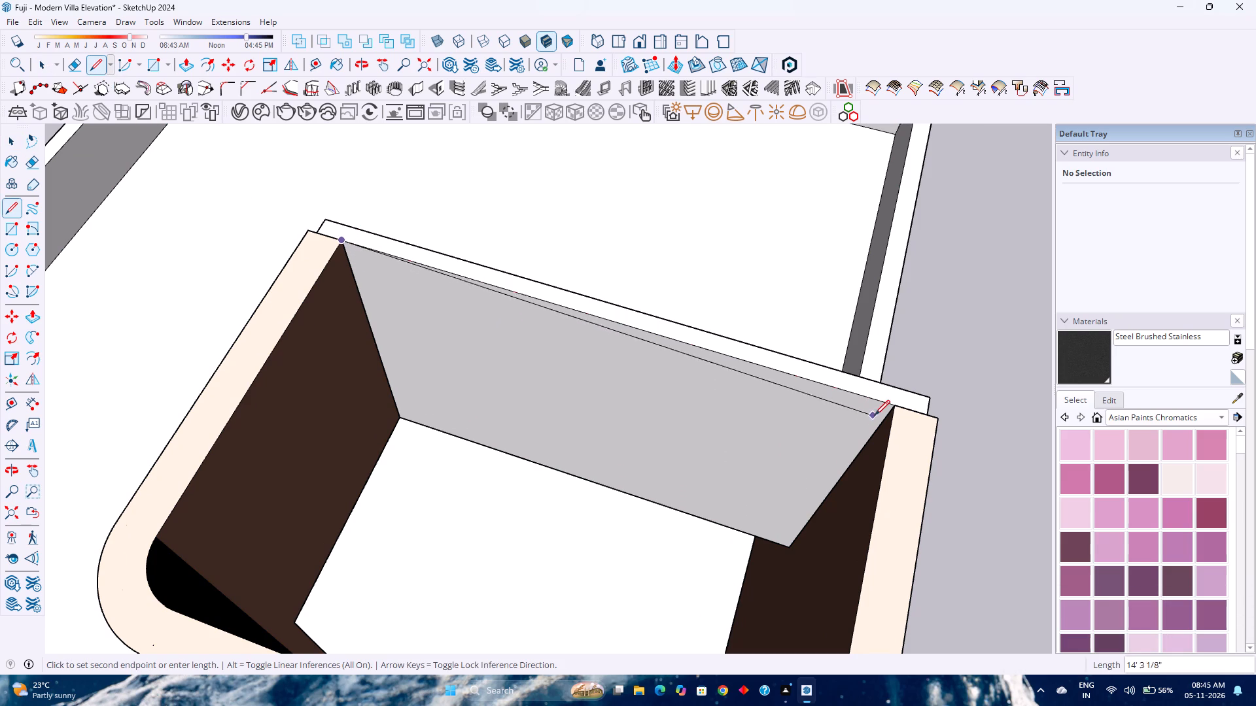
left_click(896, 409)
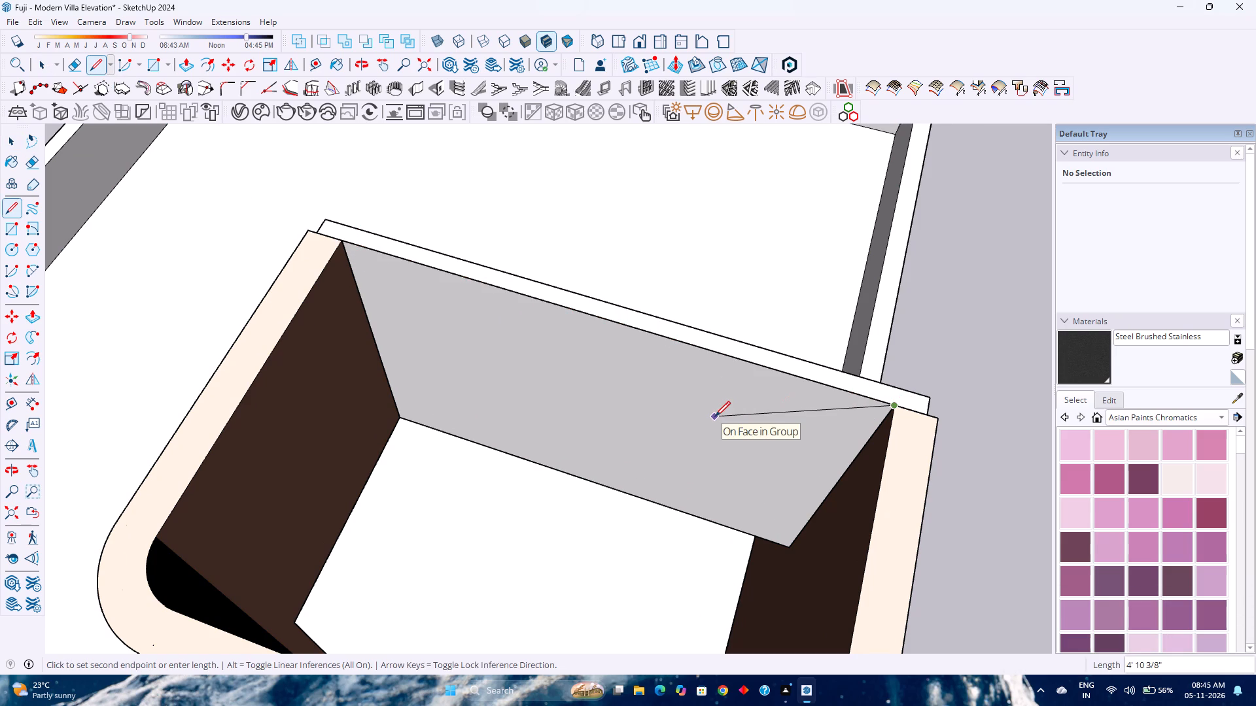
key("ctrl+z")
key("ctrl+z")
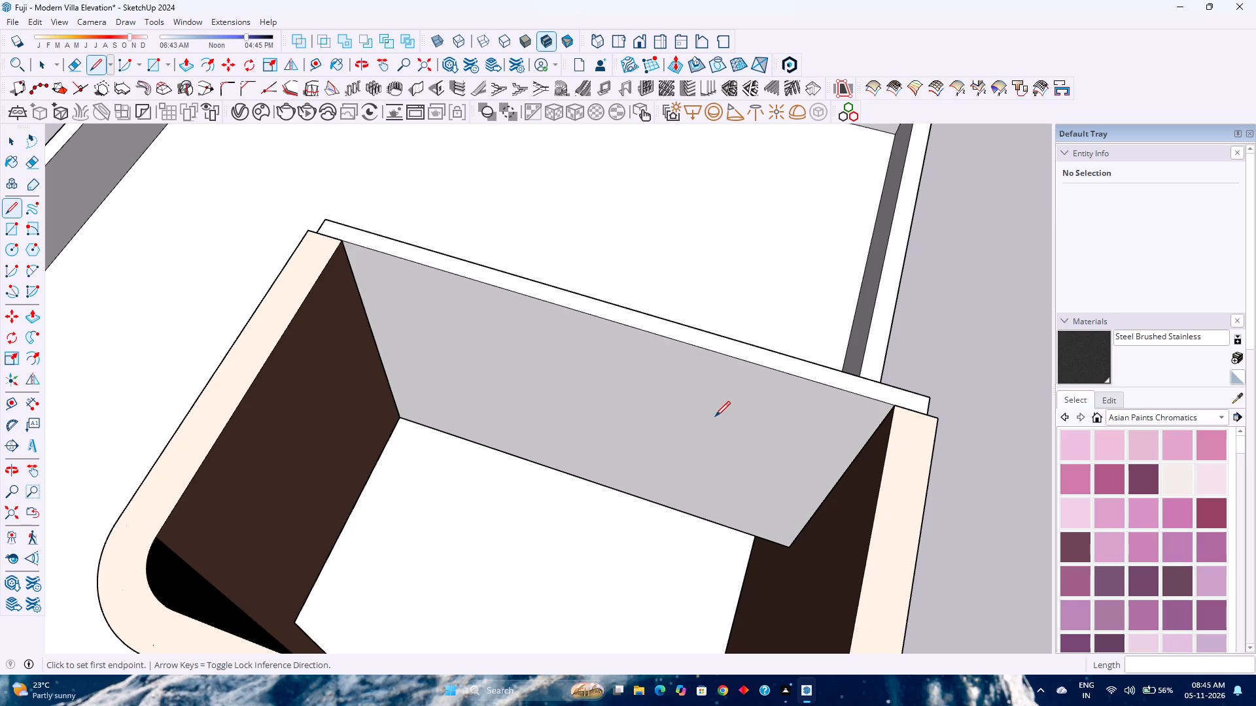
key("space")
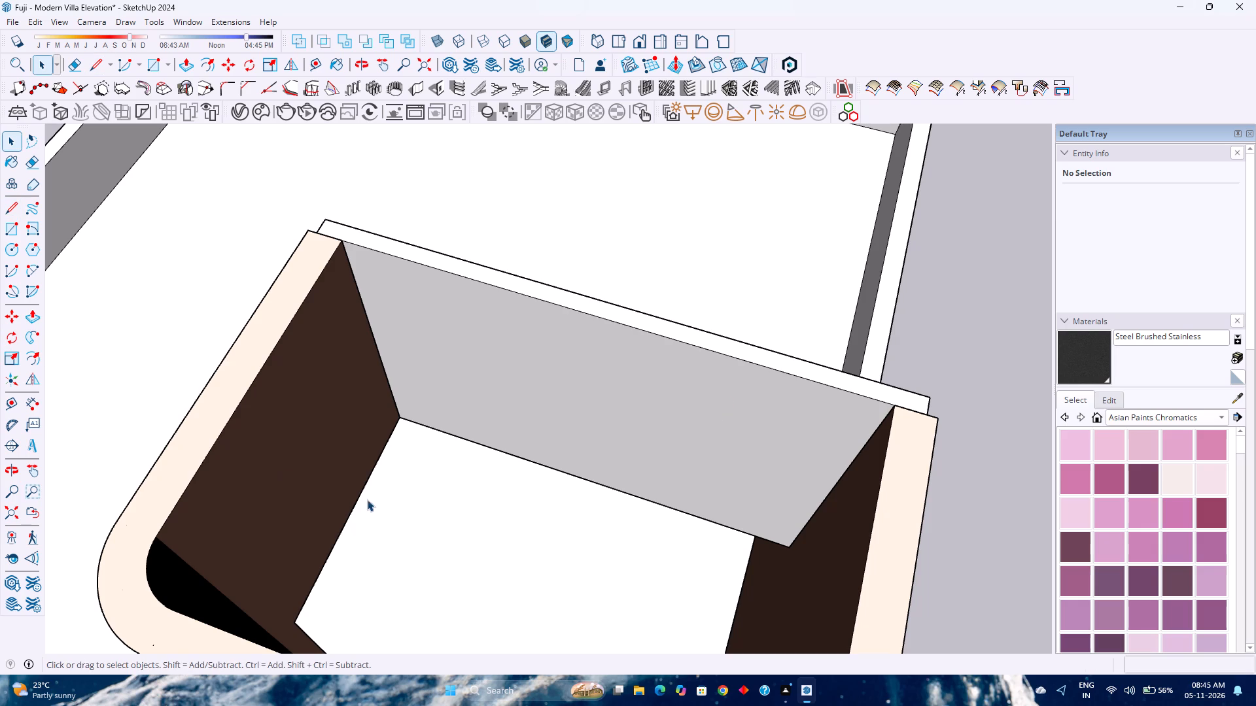
Inside the tower wall group, draw a line about 14' 6" between the two wall ends to close the open top with a face.
double_click(272, 407)
scroll(272, 407, "down", 9)
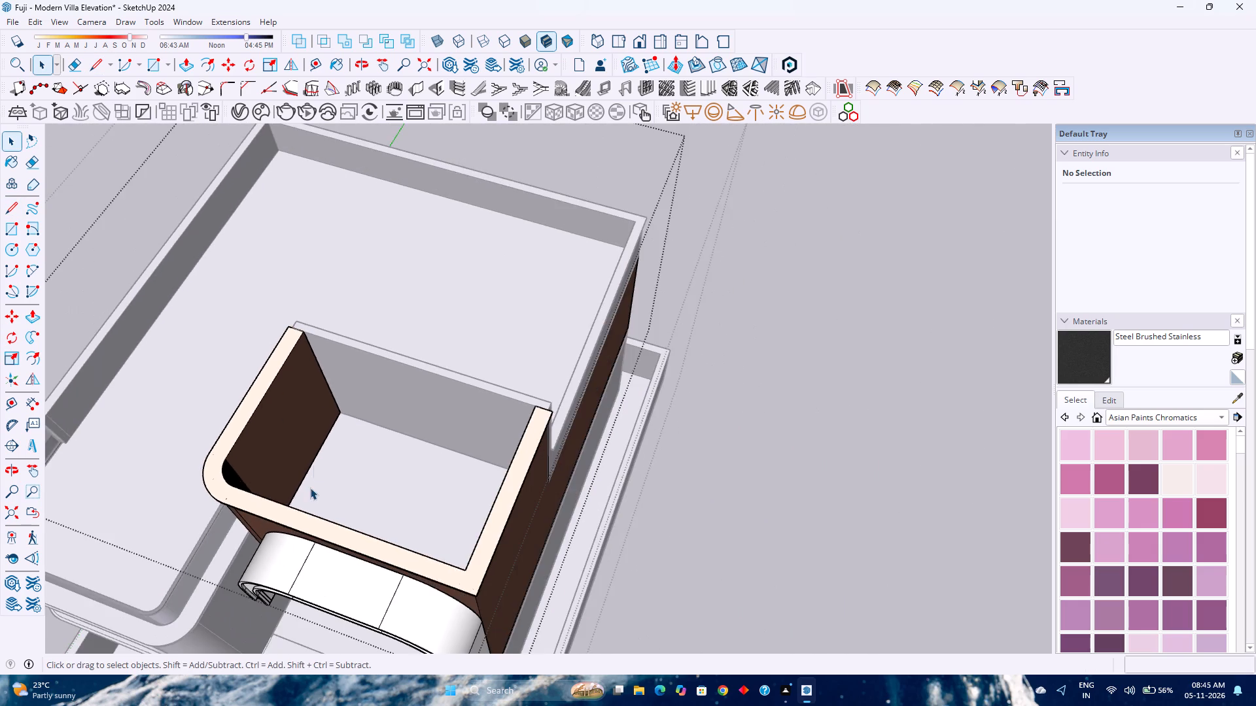
middle_click(310, 488)
middle_click_drag(318, 480, 340, 460)
middle_click_drag(344, 455, 457, 367)
middle_click_drag(497, 353, 637, 366)
middle_click(707, 454)
middle_click(707, 454)
scroll(475, 392, "down", 7)
middle_click(337, 391)
middle_click(341, 394)
middle_click_drag(344, 395, 796, 445)
middle_click(796, 445)
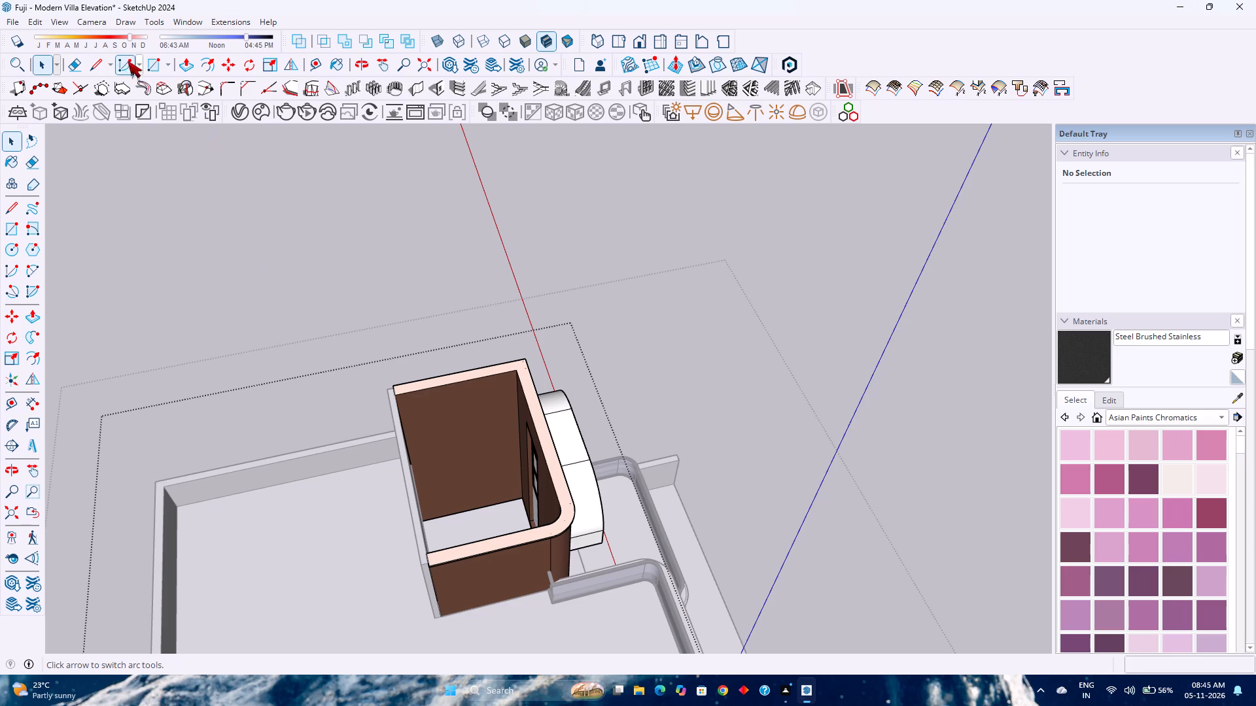
left_click(105, 63)
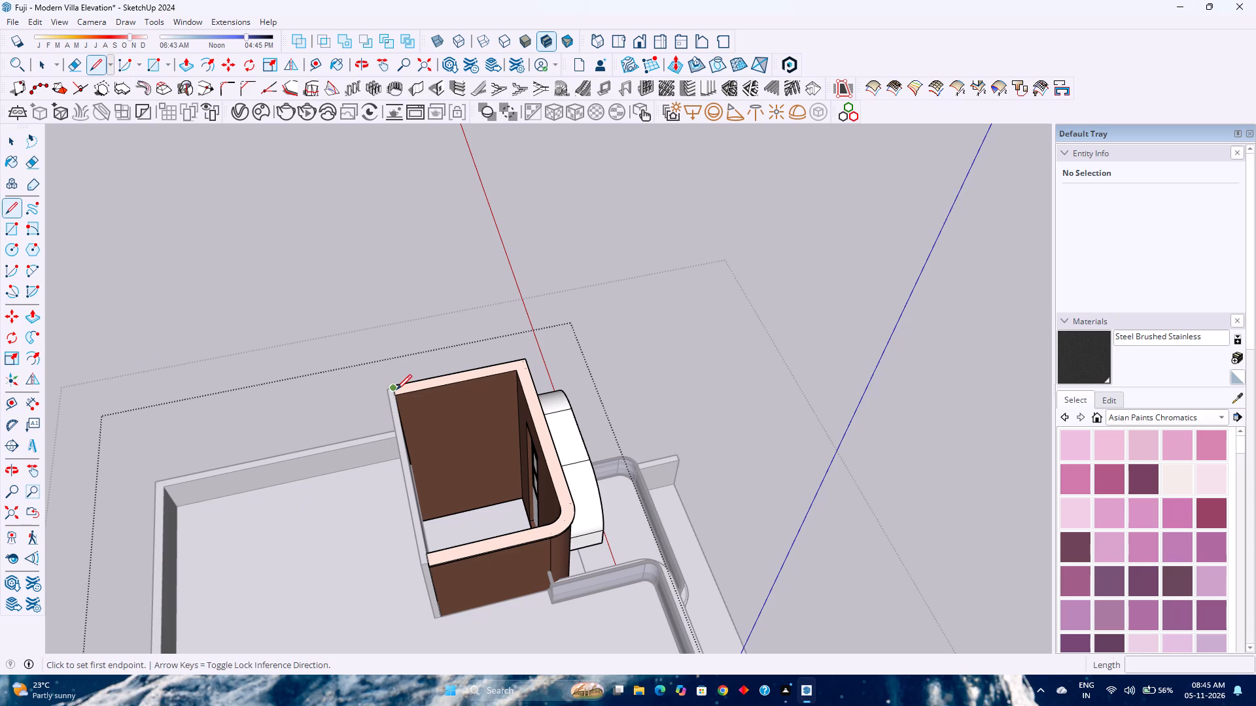
left_click(400, 394)
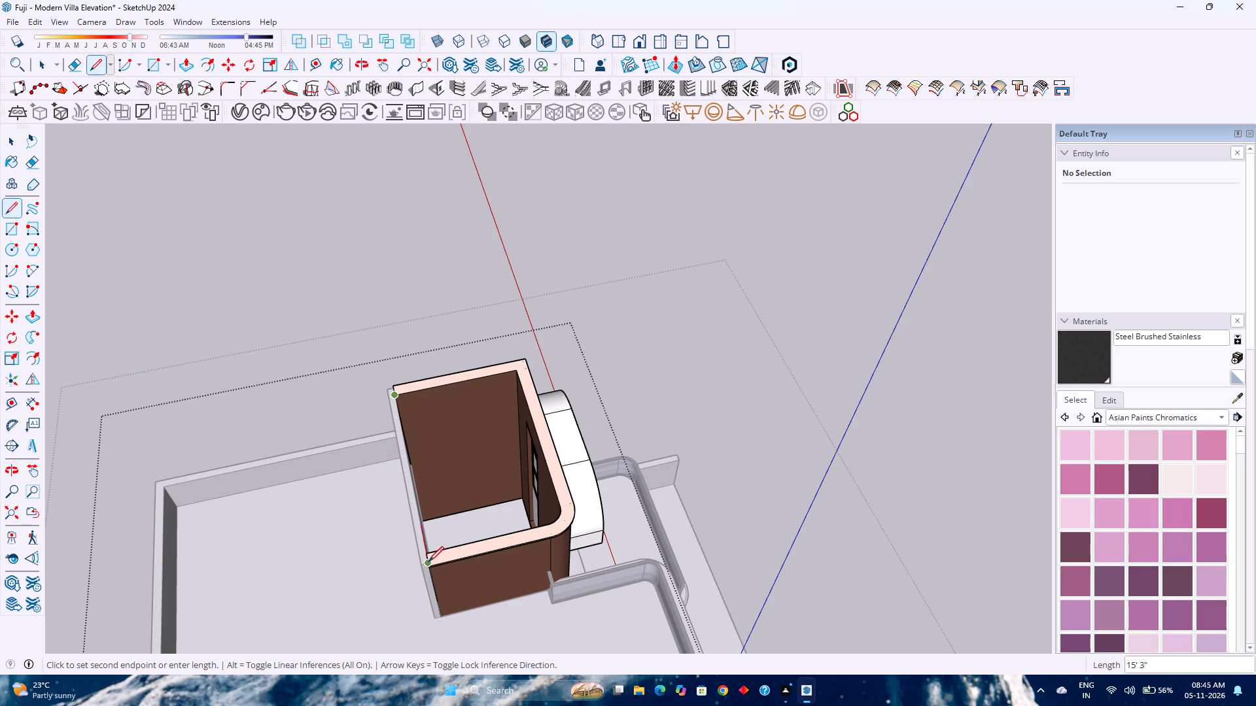
left_click(429, 554)
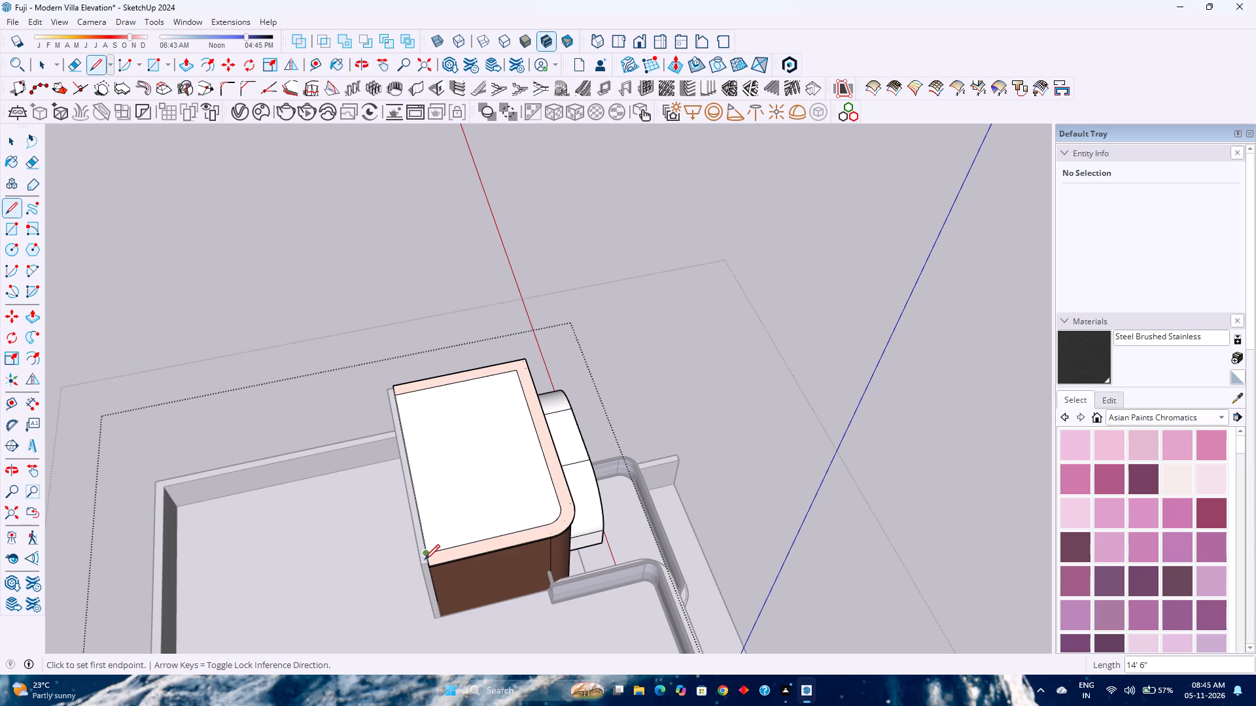
key("space")
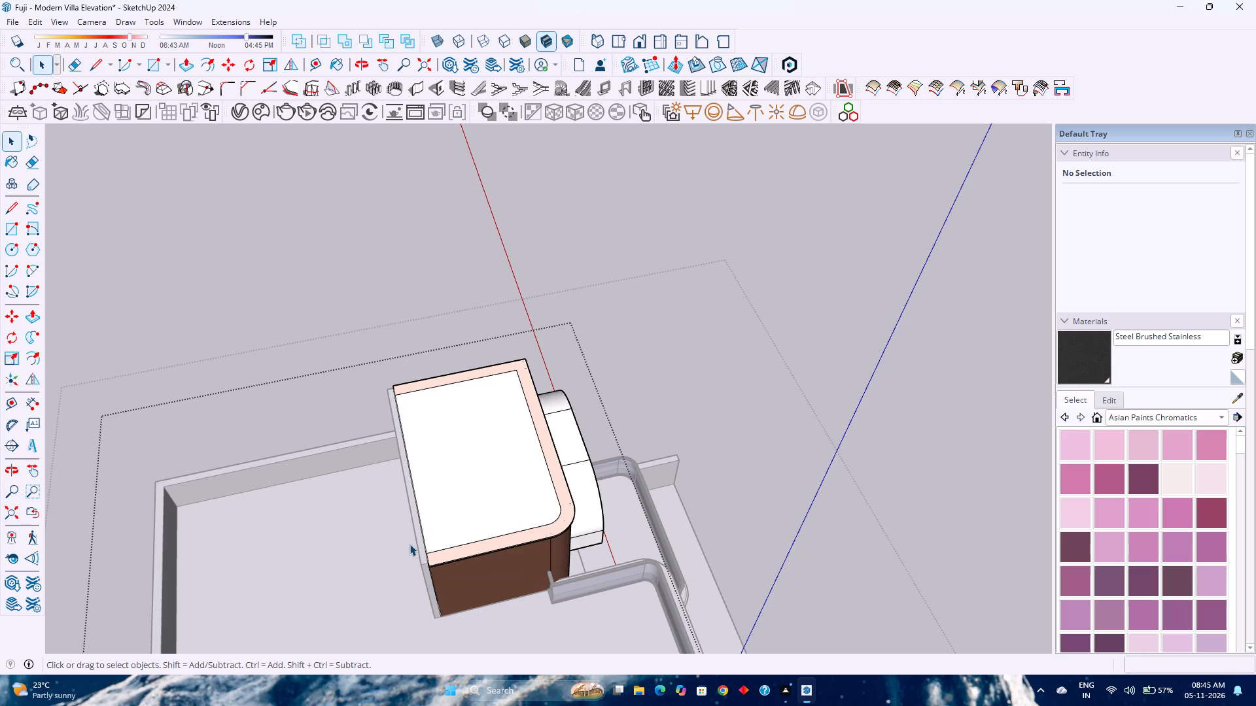
Push/Pull the tower's new top face by 9" to form a roof slab.
key("p")
left_click(486, 462)
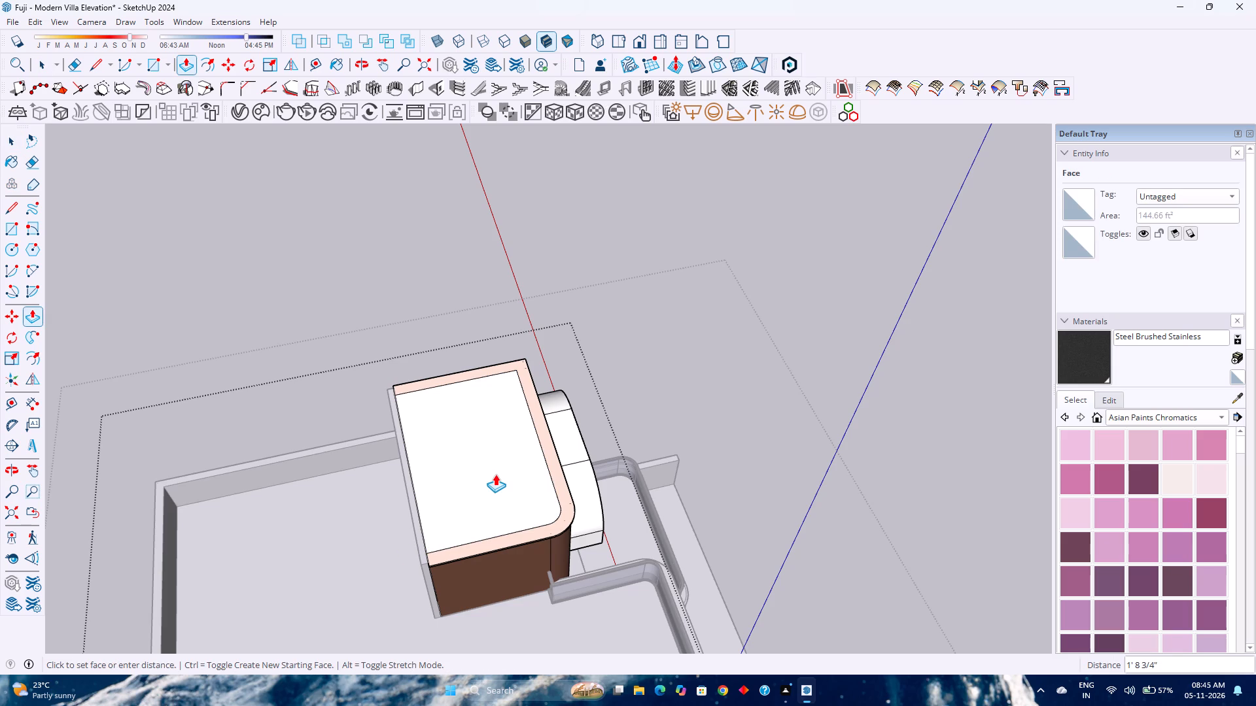
key("9")
key("Return")
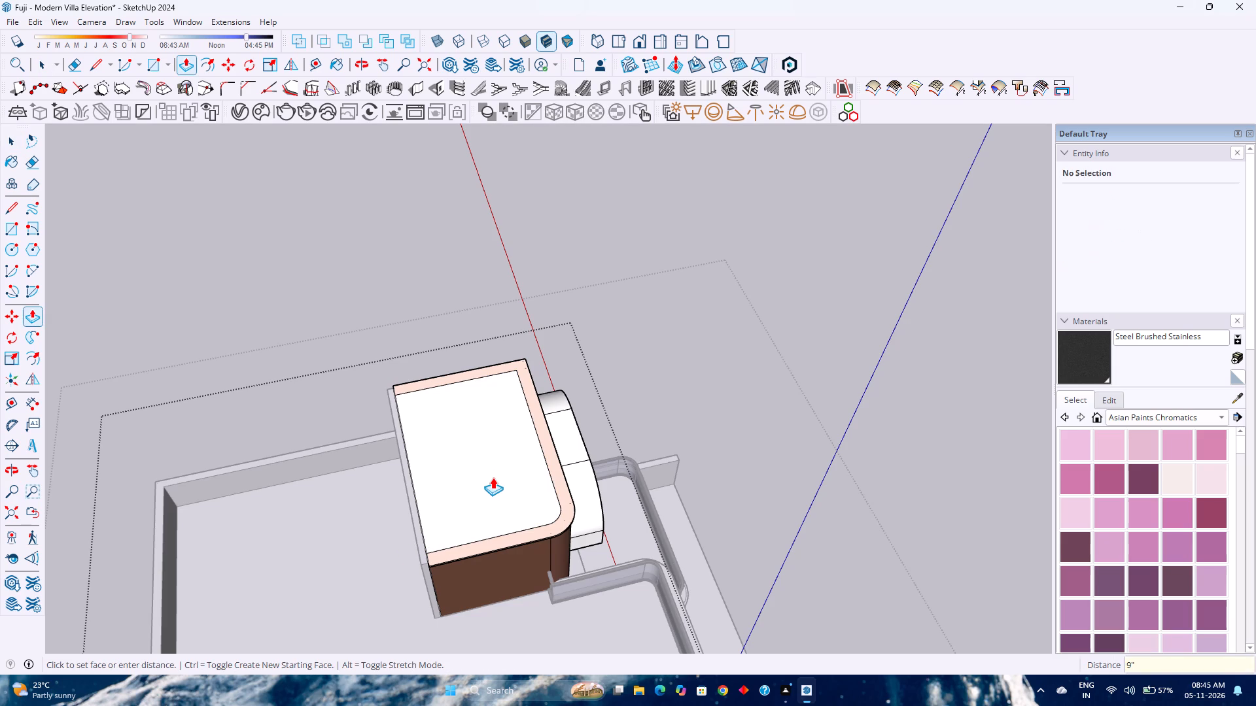
key("space")
Delete the three straight inner wall edges left on the tower's roof surface.
left_click(504, 532)
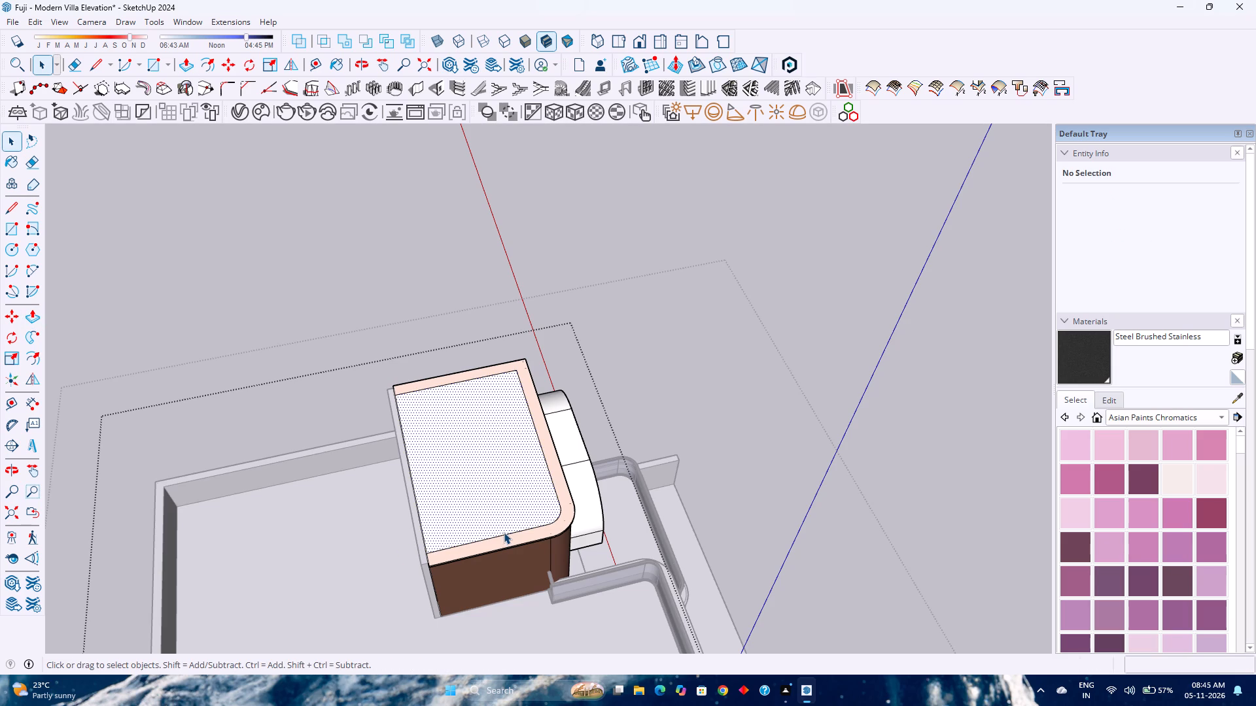
left_click(508, 533)
key("Delete")
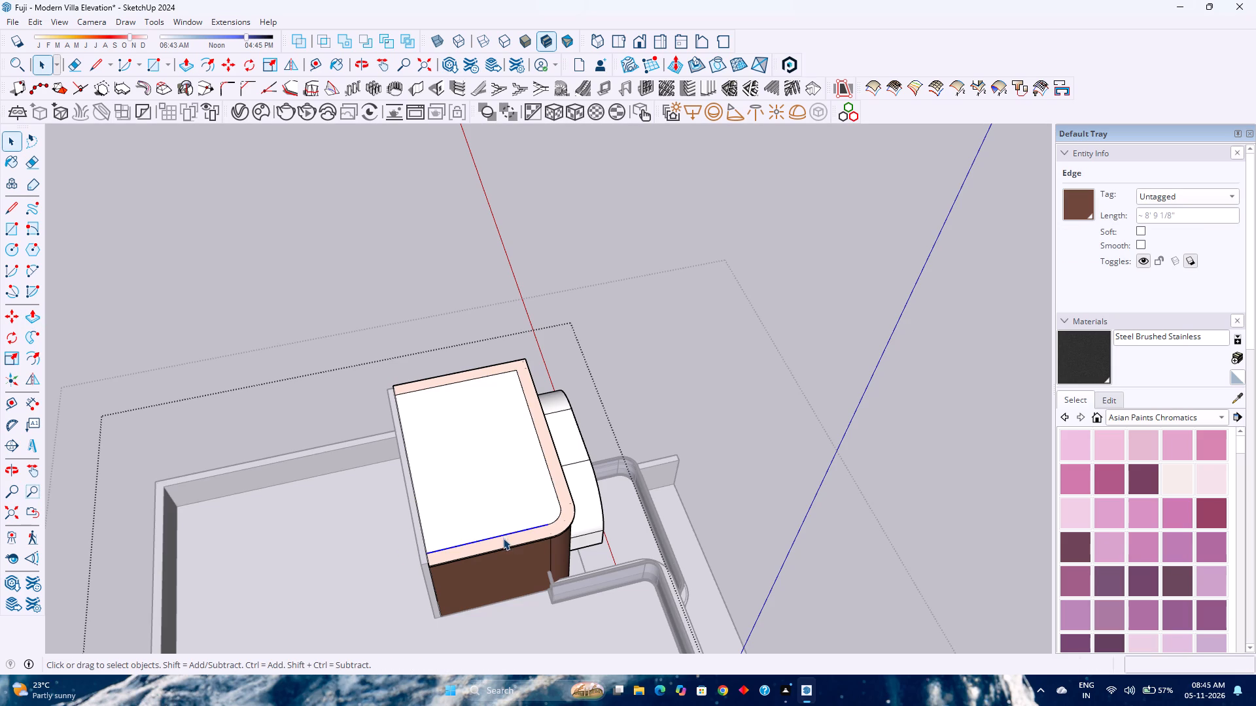
left_click(428, 389)
key("Delete")
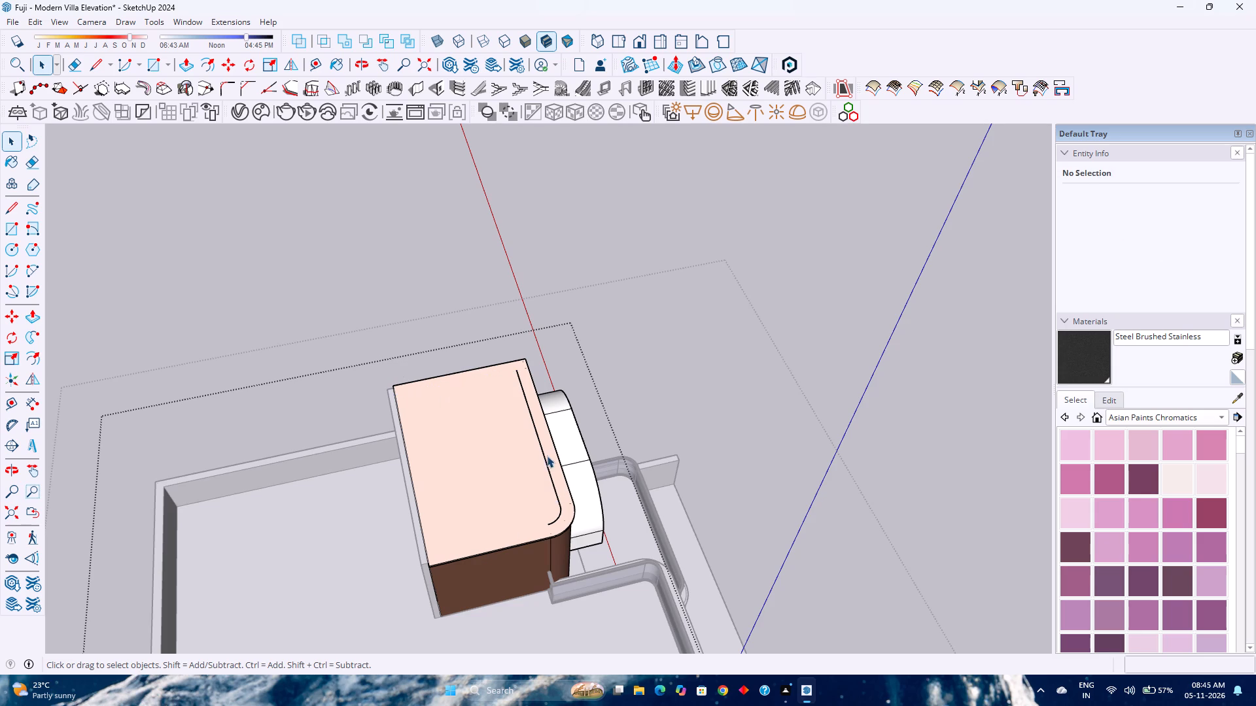
double_click(546, 462)
left_click(546, 462)
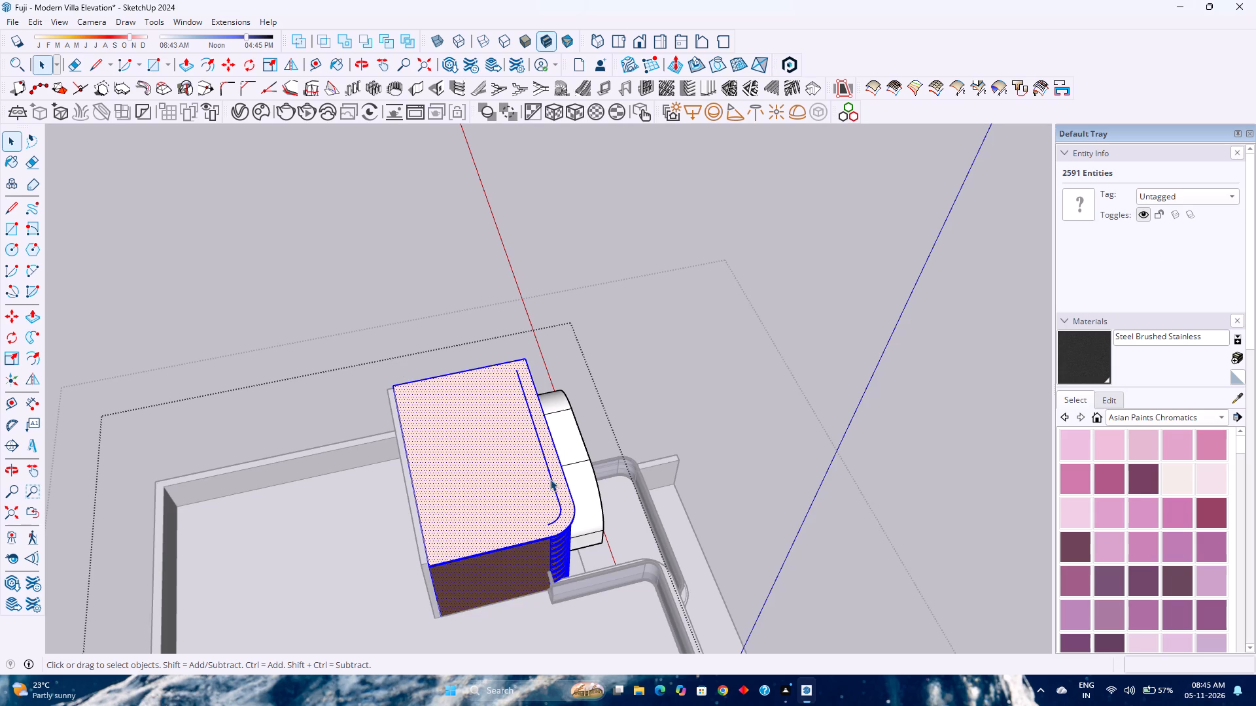
left_click(549, 477)
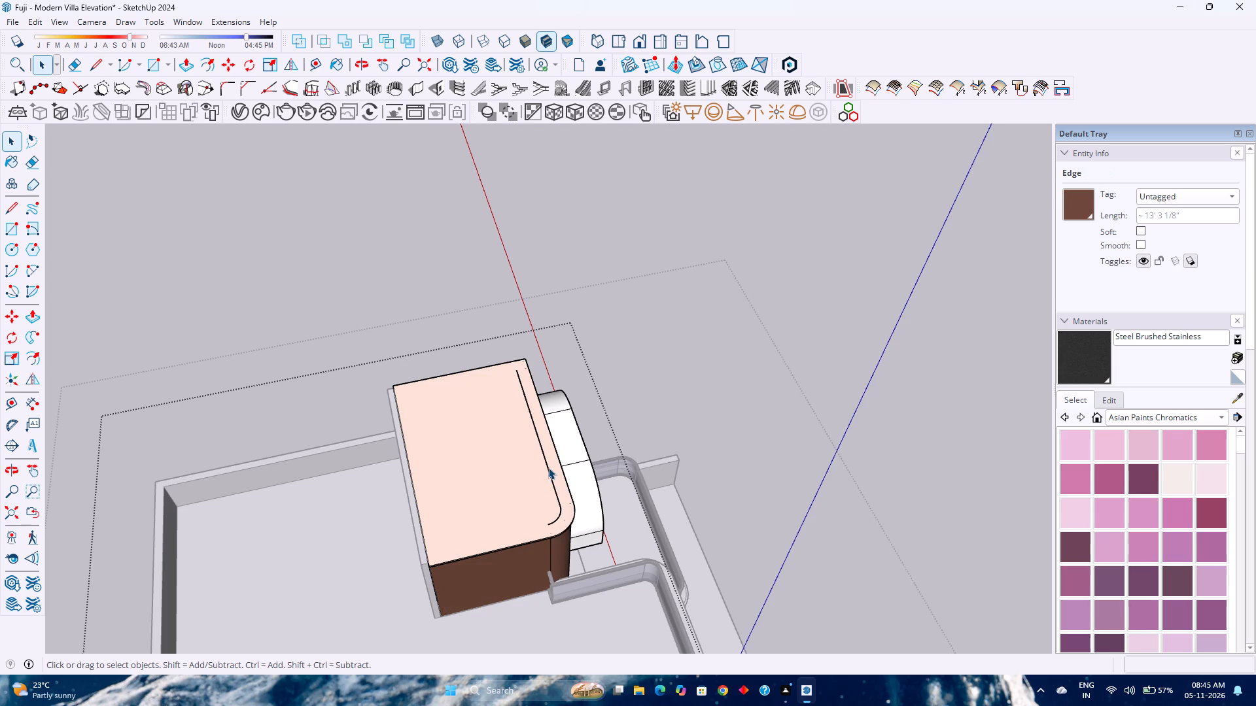
left_click(548, 468)
key("Delete")
Delete a short segment of the leftover curved inner wall edge at the tower roof's rounded corner.
left_click(558, 518)
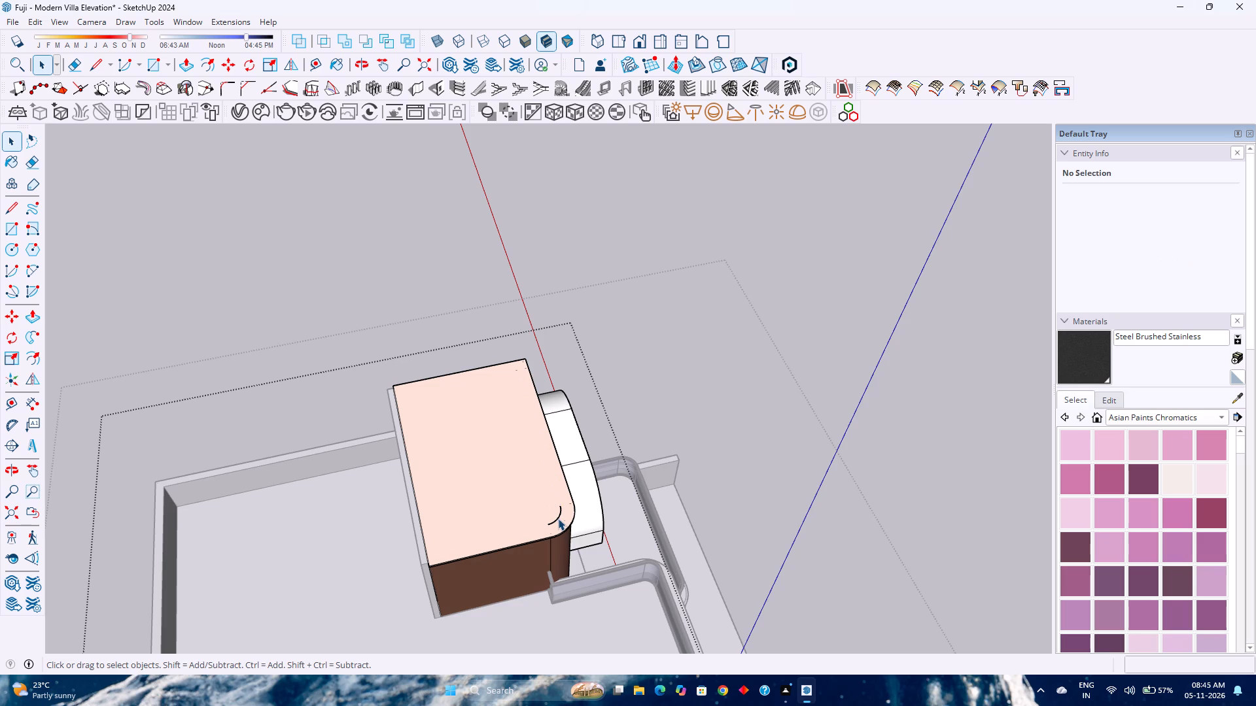
left_click(557, 516)
double_click(557, 516)
triple_click(557, 516)
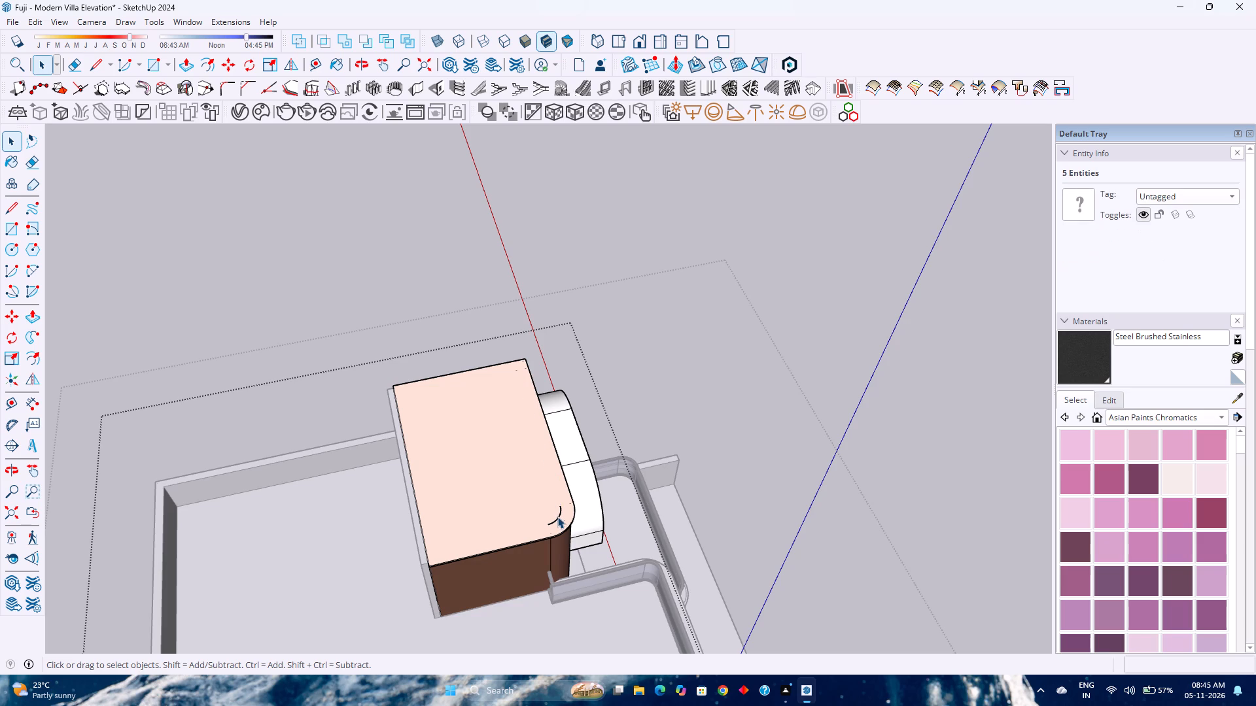
scroll(557, 516, "up", 12)
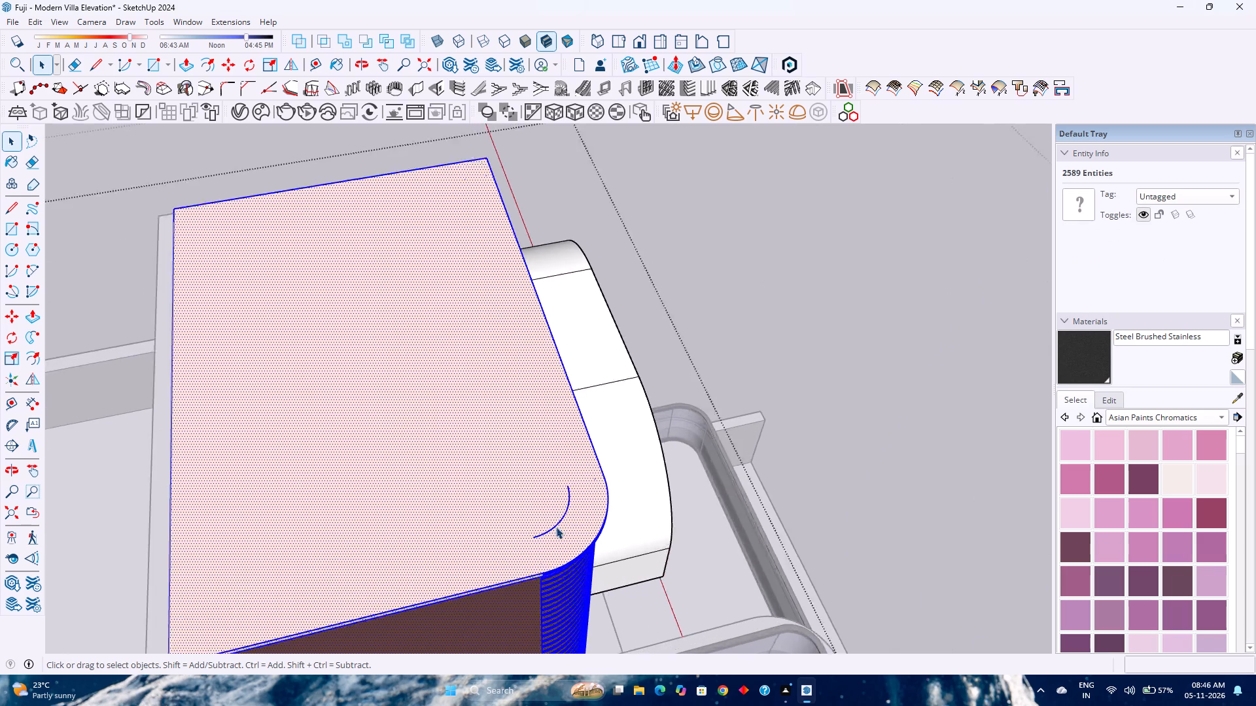
scroll(556, 527, "up", 4)
left_click(554, 522)
left_click(553, 524)
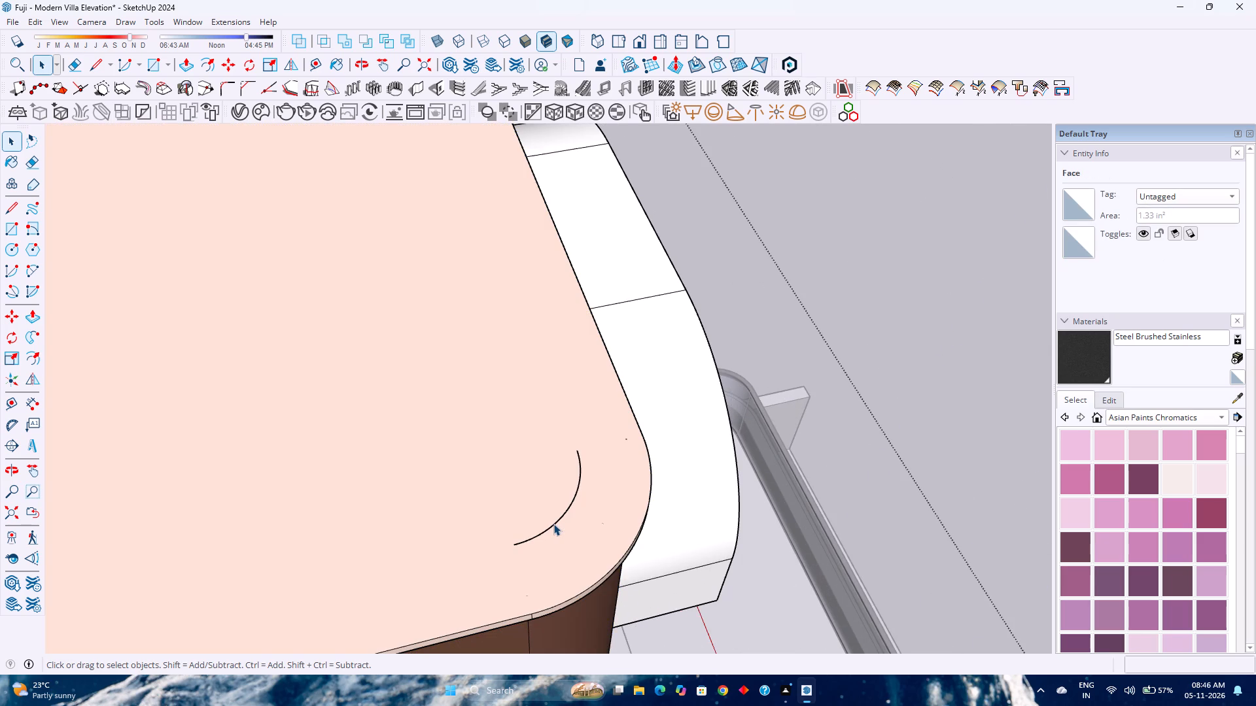
left_click(553, 524)
left_click(553, 524)
key("Delete")
left_click(551, 527)
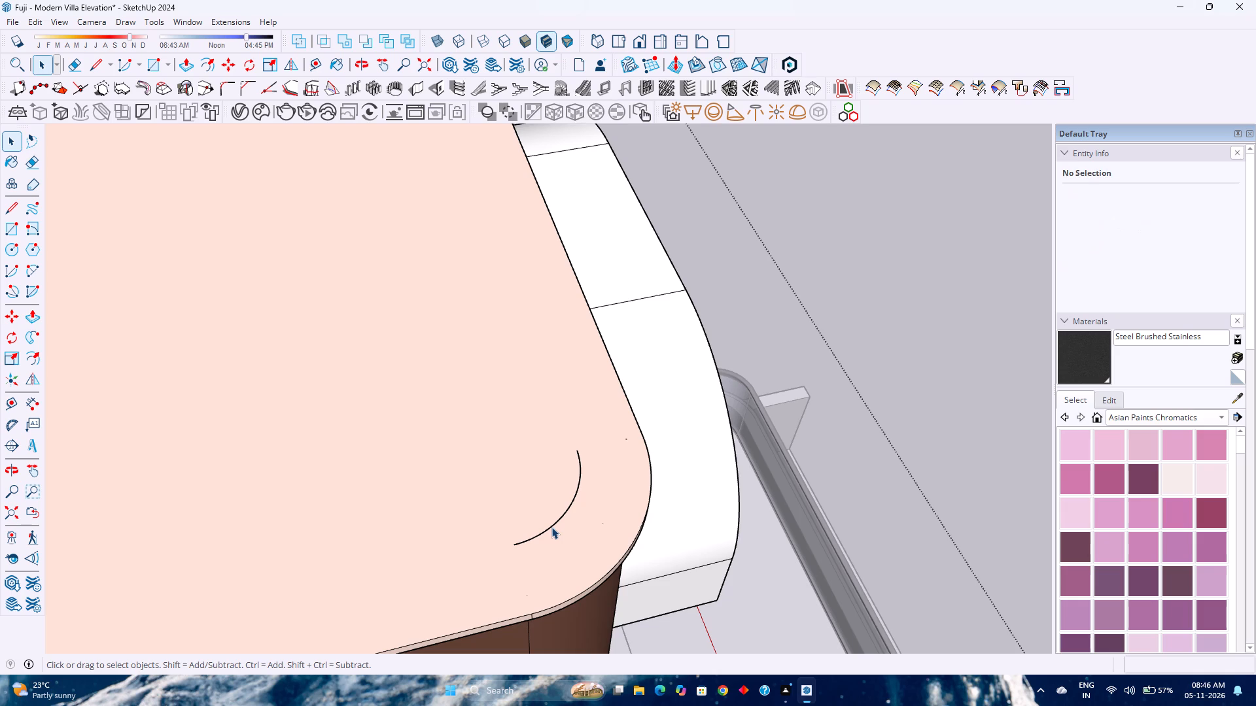
left_click(541, 531)
key("Delete")
double_click(541, 532)
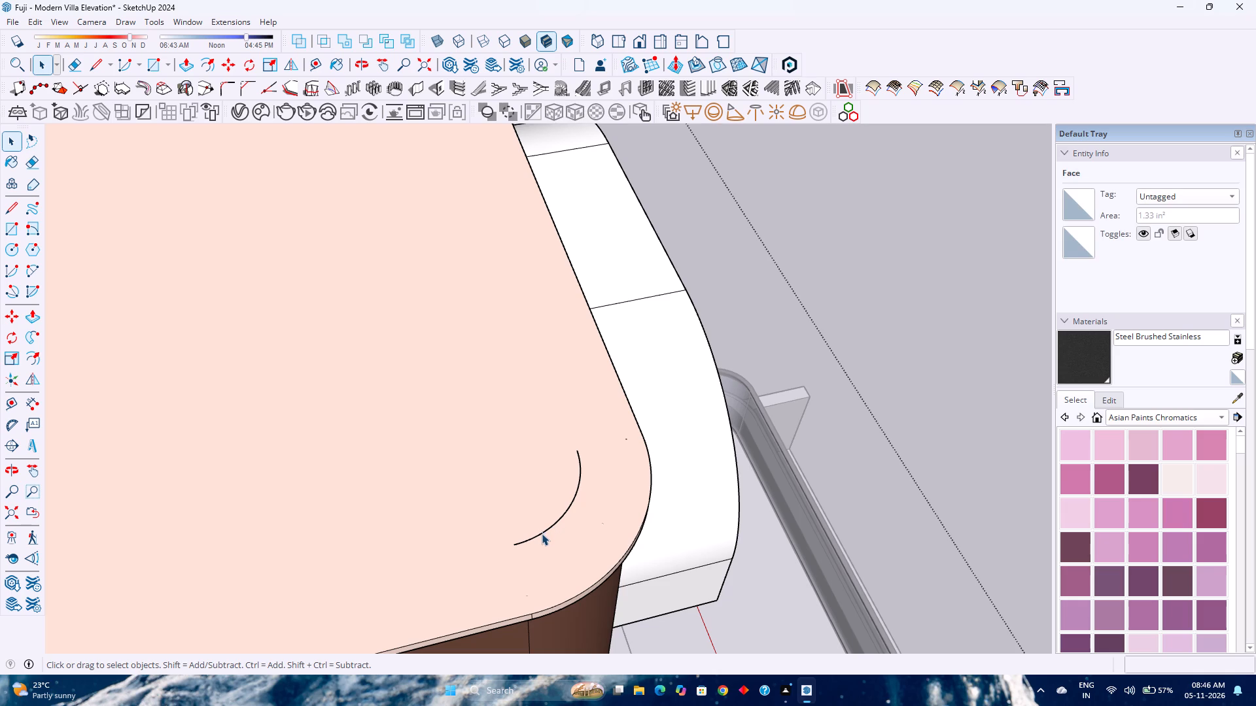
key("Delete")
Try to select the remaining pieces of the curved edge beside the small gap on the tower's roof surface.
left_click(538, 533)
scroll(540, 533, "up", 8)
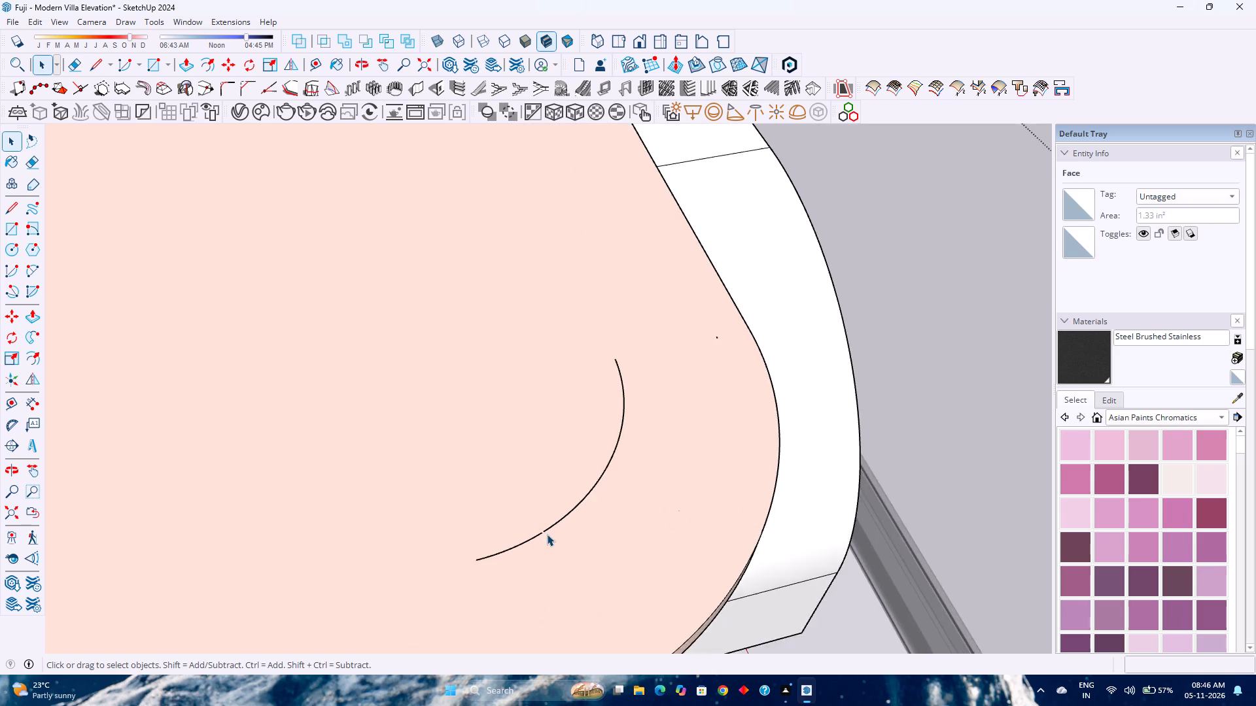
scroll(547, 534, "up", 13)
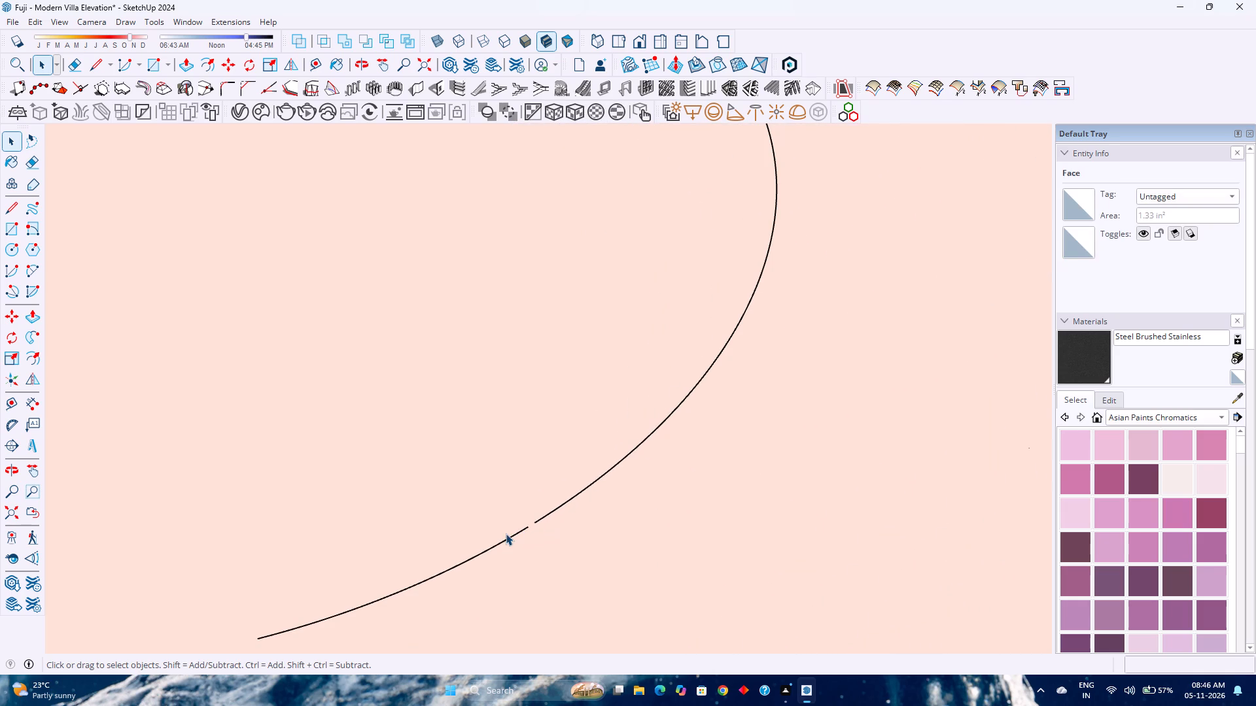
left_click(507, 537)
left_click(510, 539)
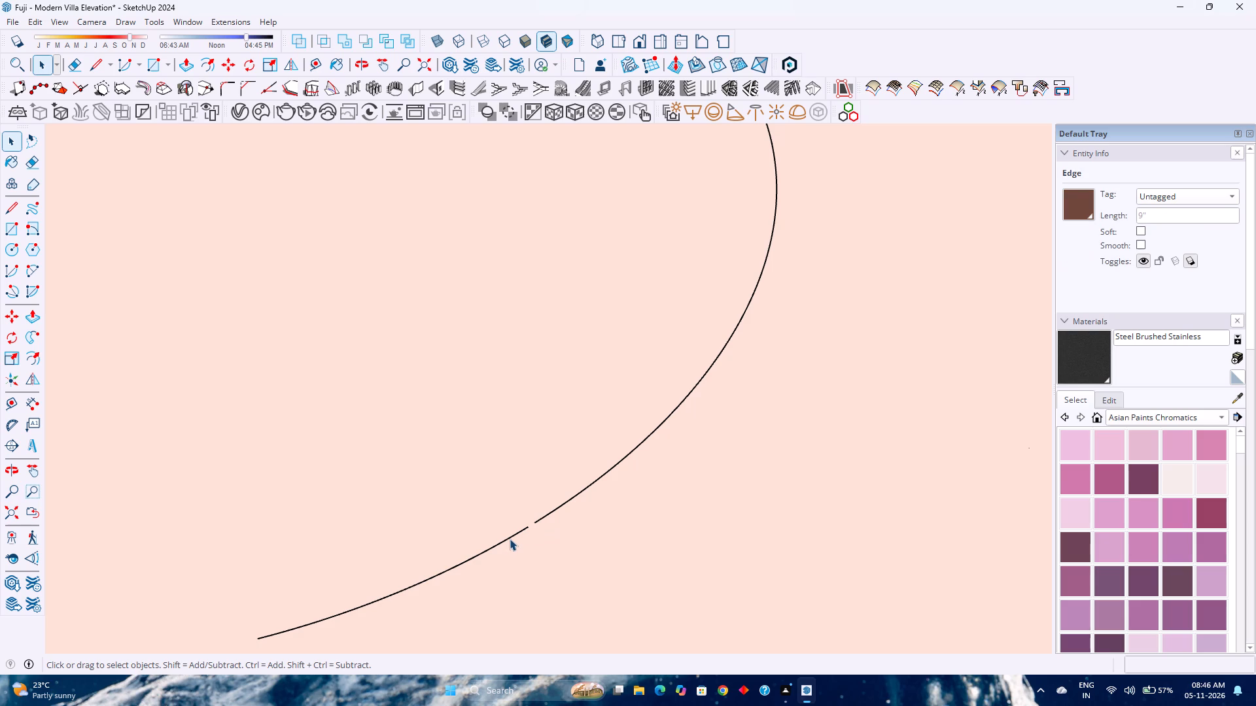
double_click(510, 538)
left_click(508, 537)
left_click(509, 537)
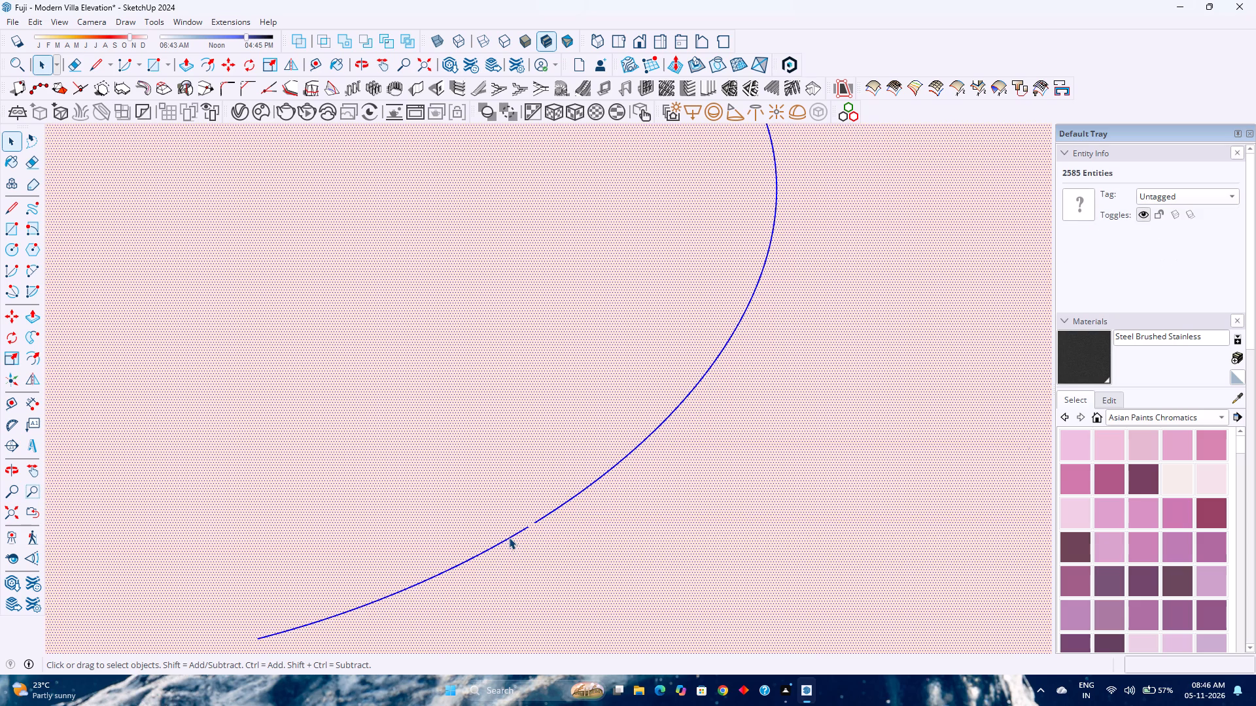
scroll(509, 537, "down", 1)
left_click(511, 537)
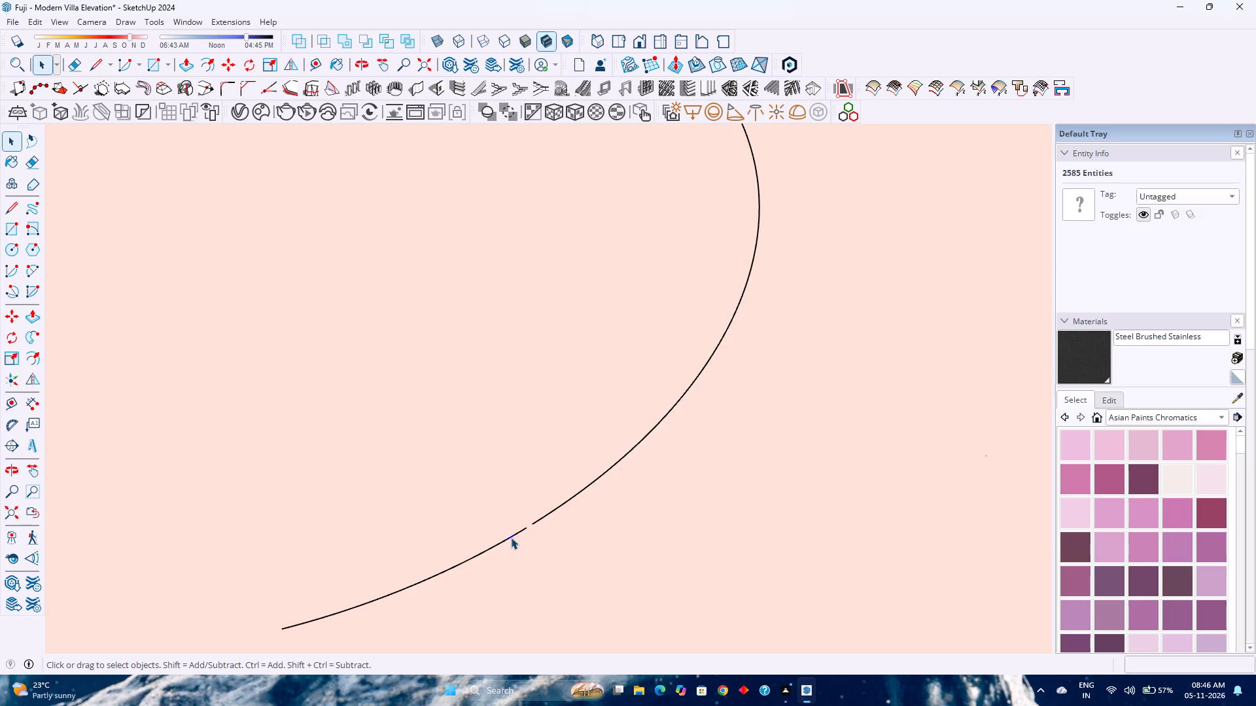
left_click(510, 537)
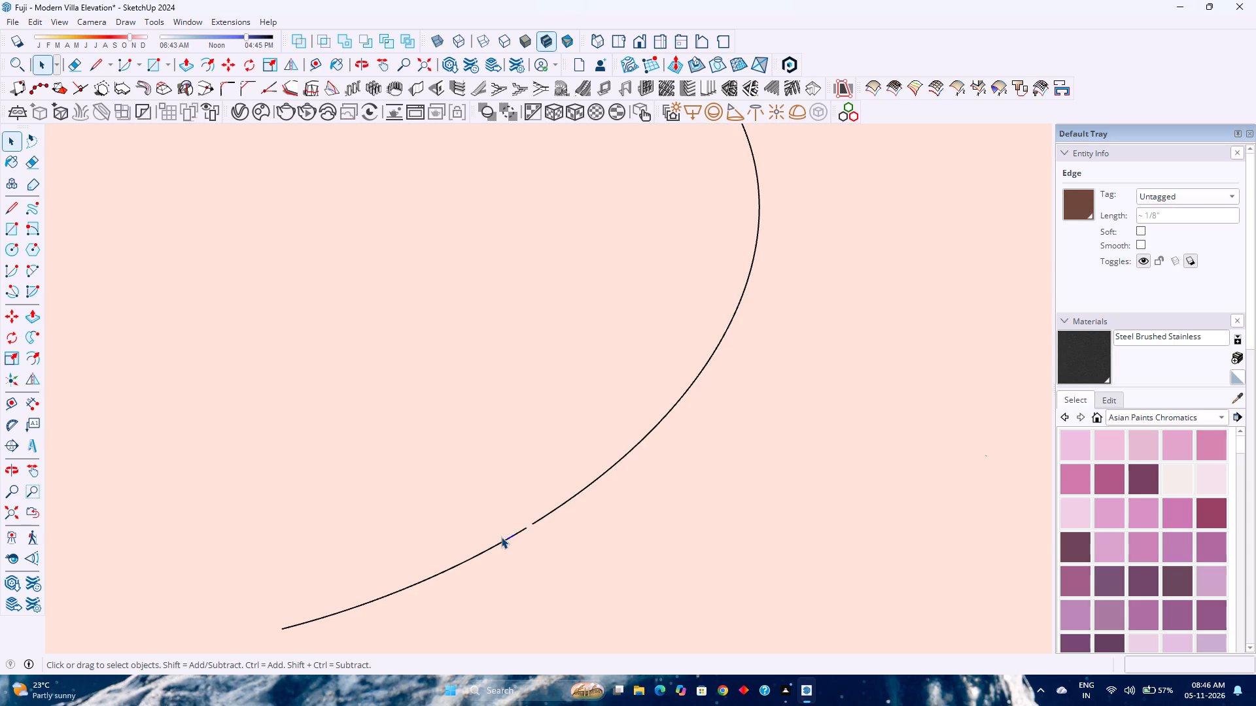
Erase the curved edge's segments on both sides of the small gap, from its end nearest the brown wall to about mid-arc.
key("e")
left_click_drag(497, 542, 470, 560)
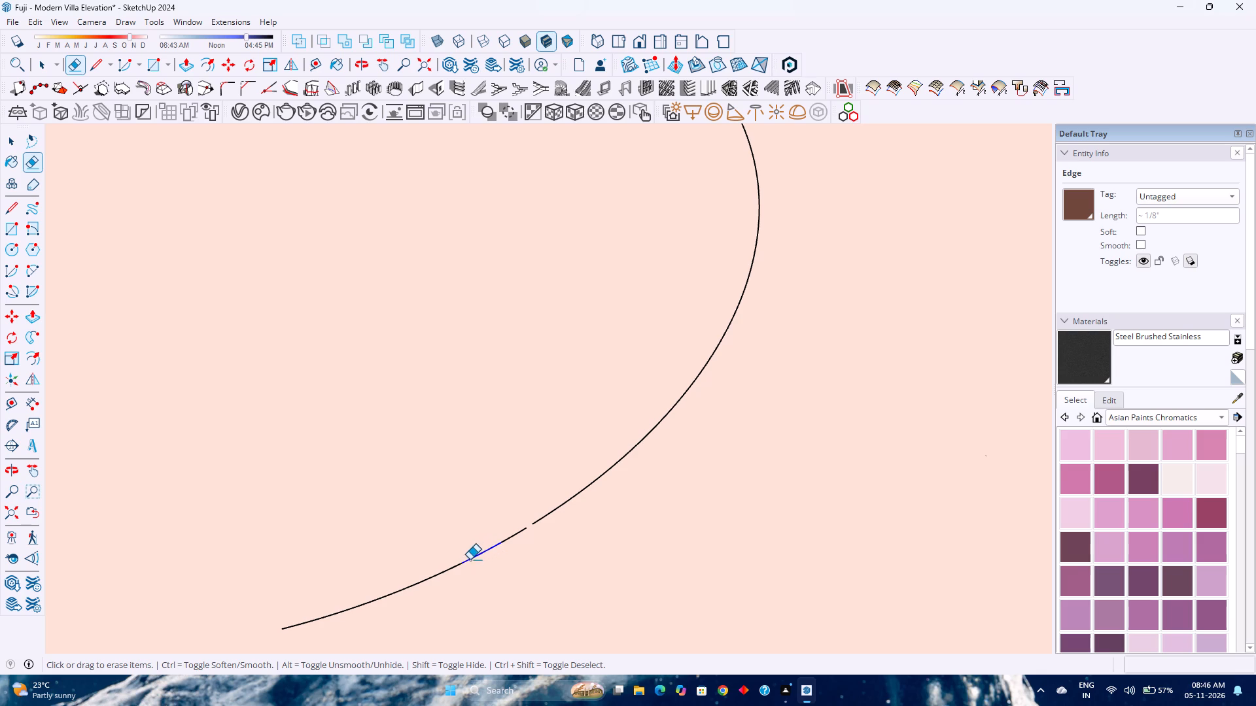
left_click_drag(470, 560, 426, 580)
left_click_drag(426, 580, 383, 597)
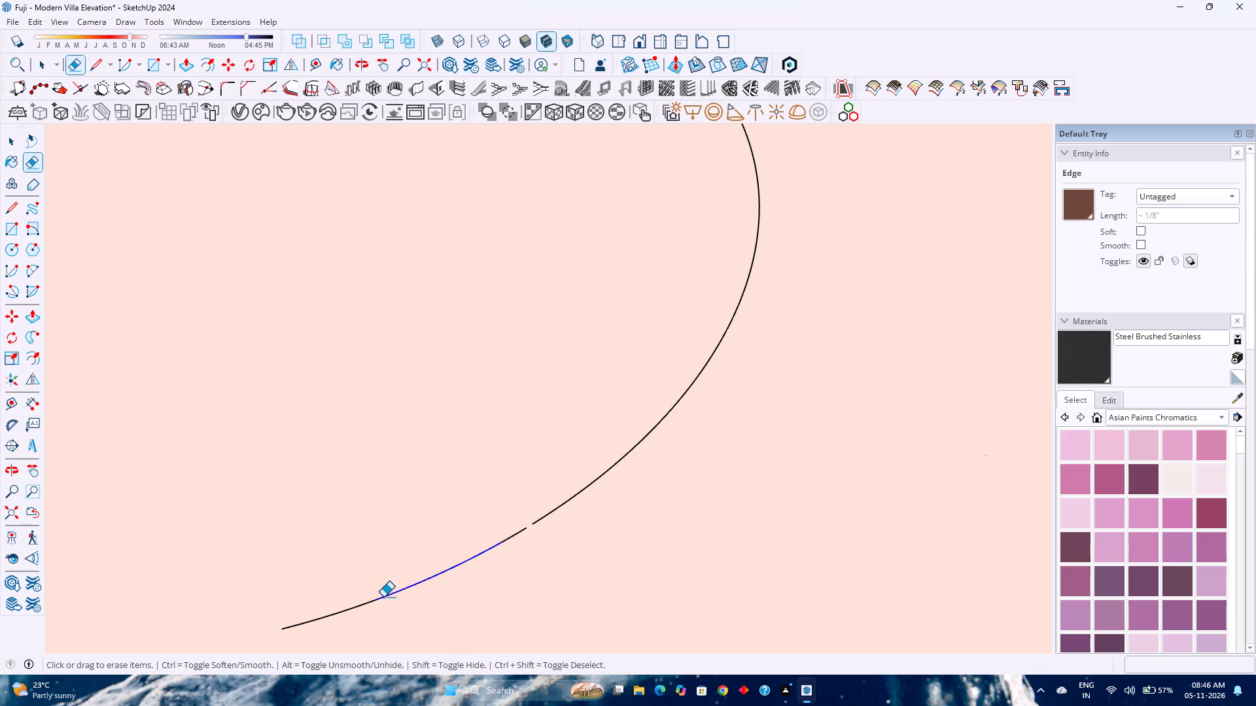
left_click_drag(383, 597, 342, 611)
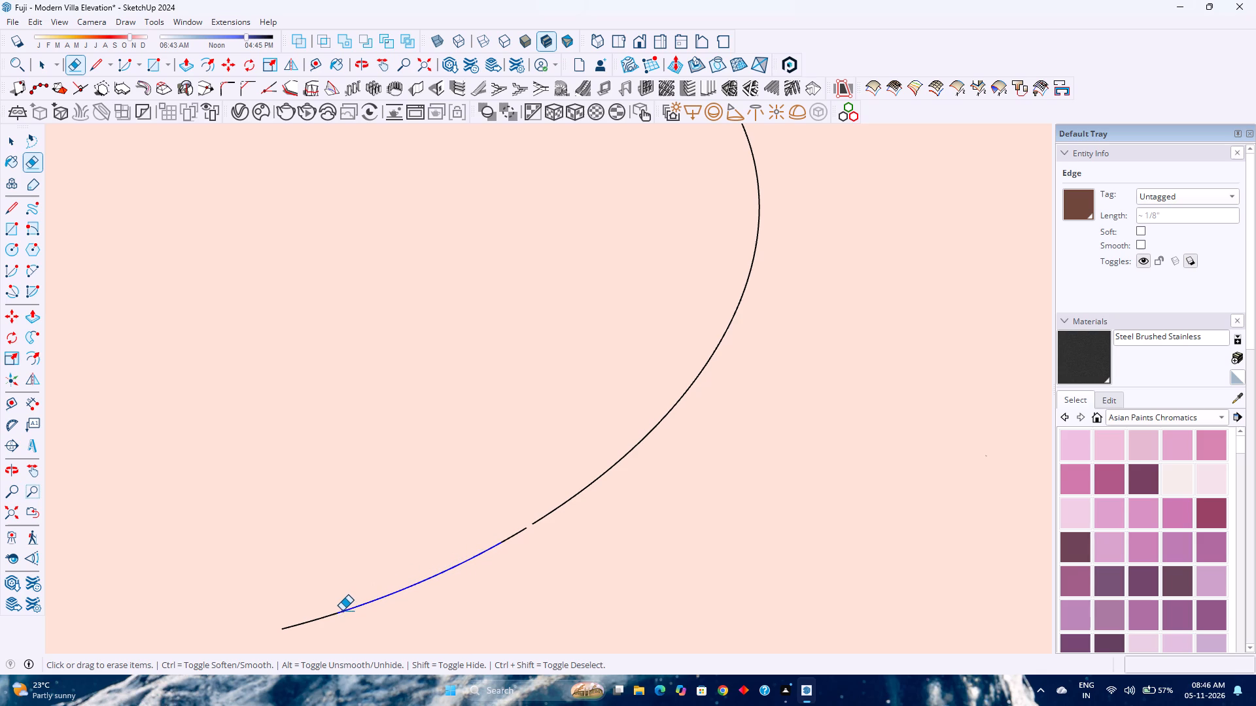
left_click_drag(342, 611, 303, 624)
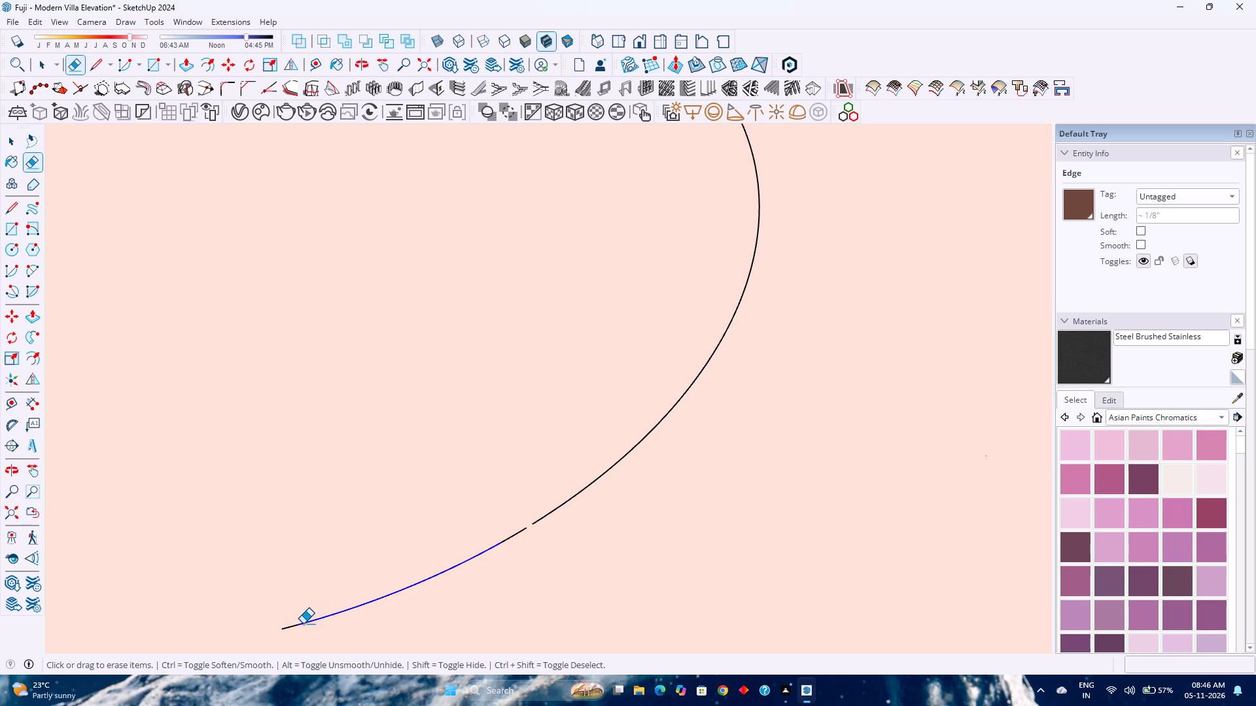
left_click_drag(303, 624, 286, 628)
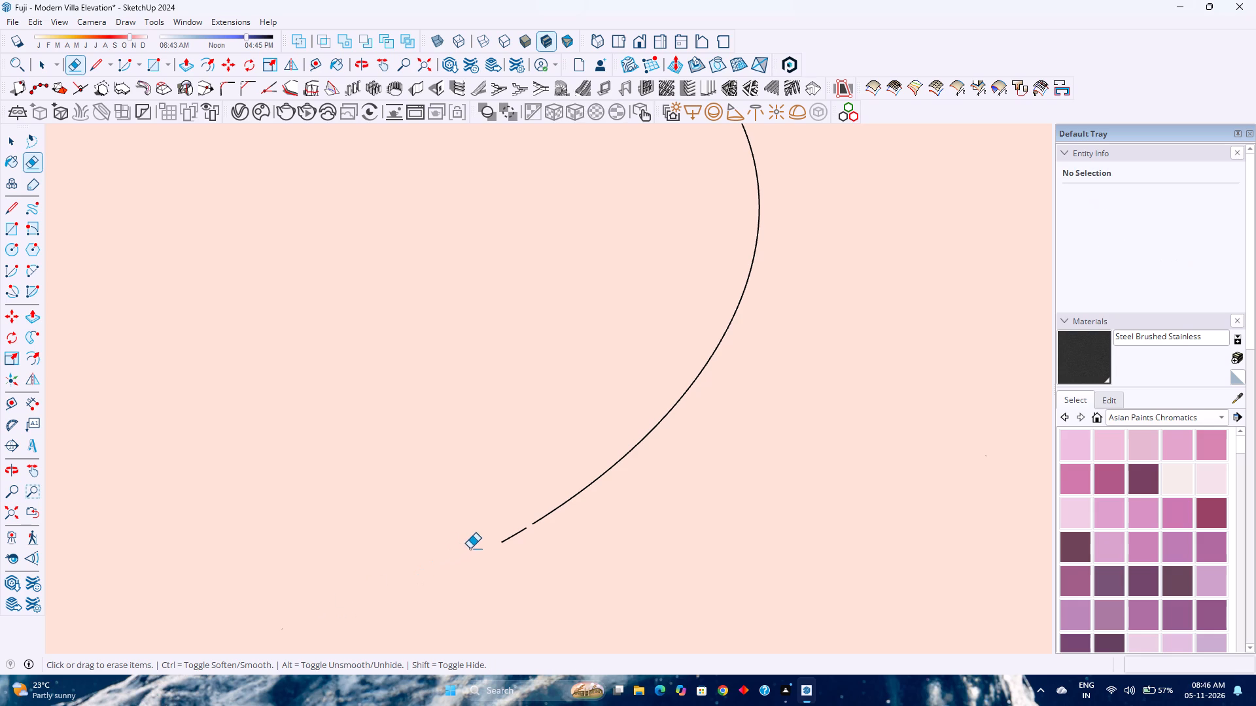
left_click_drag(470, 548, 563, 500)
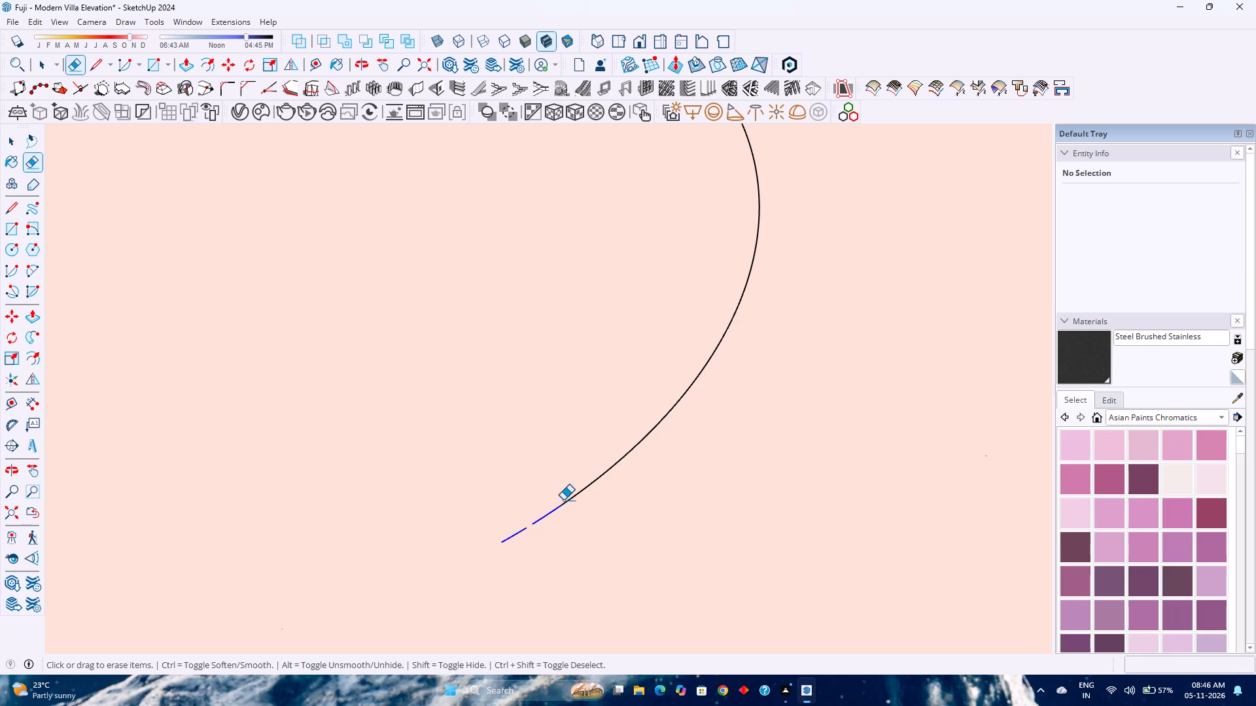
left_click_drag(563, 500, 595, 477)
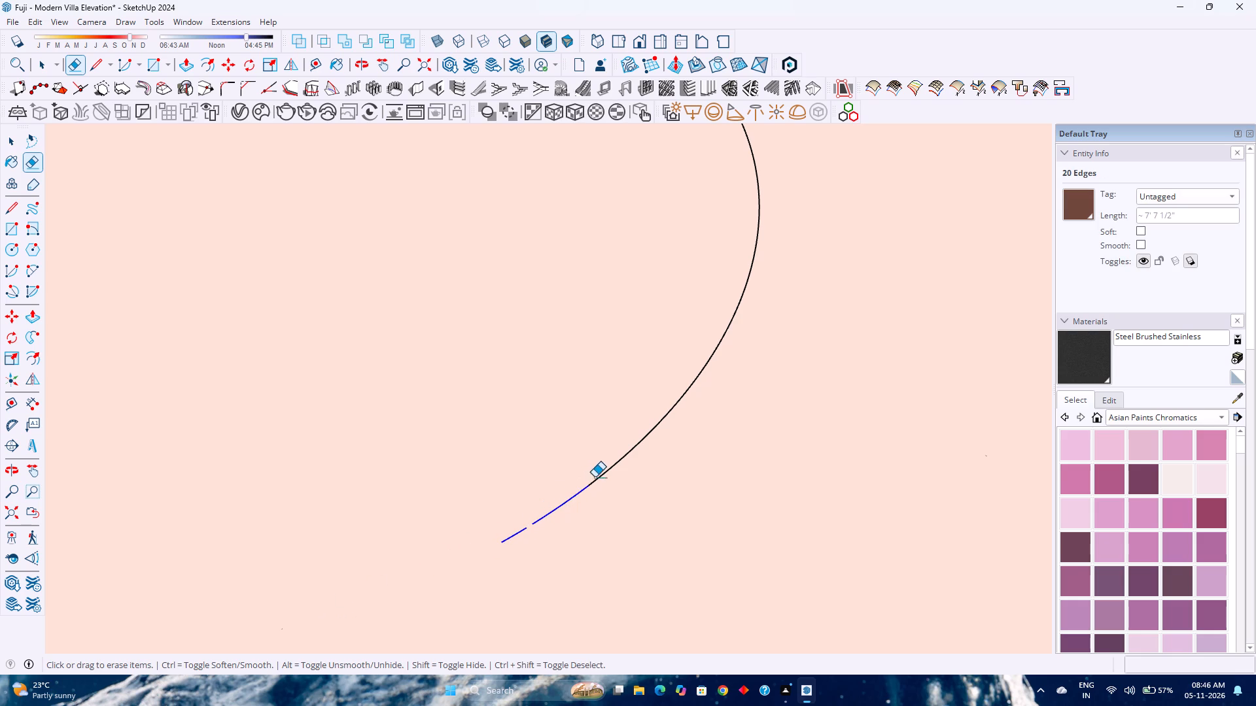
left_click_drag(595, 477, 637, 443)
left_click_drag(637, 443, 699, 379)
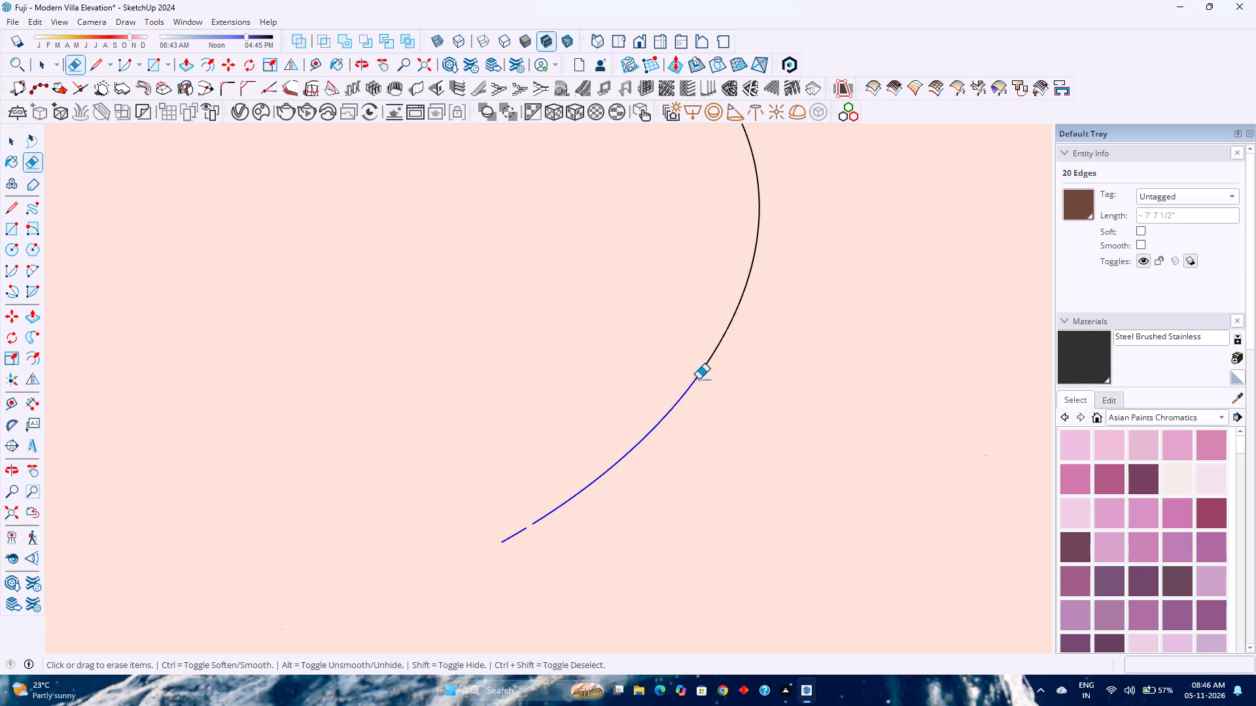
left_click_drag(699, 379, 708, 362)
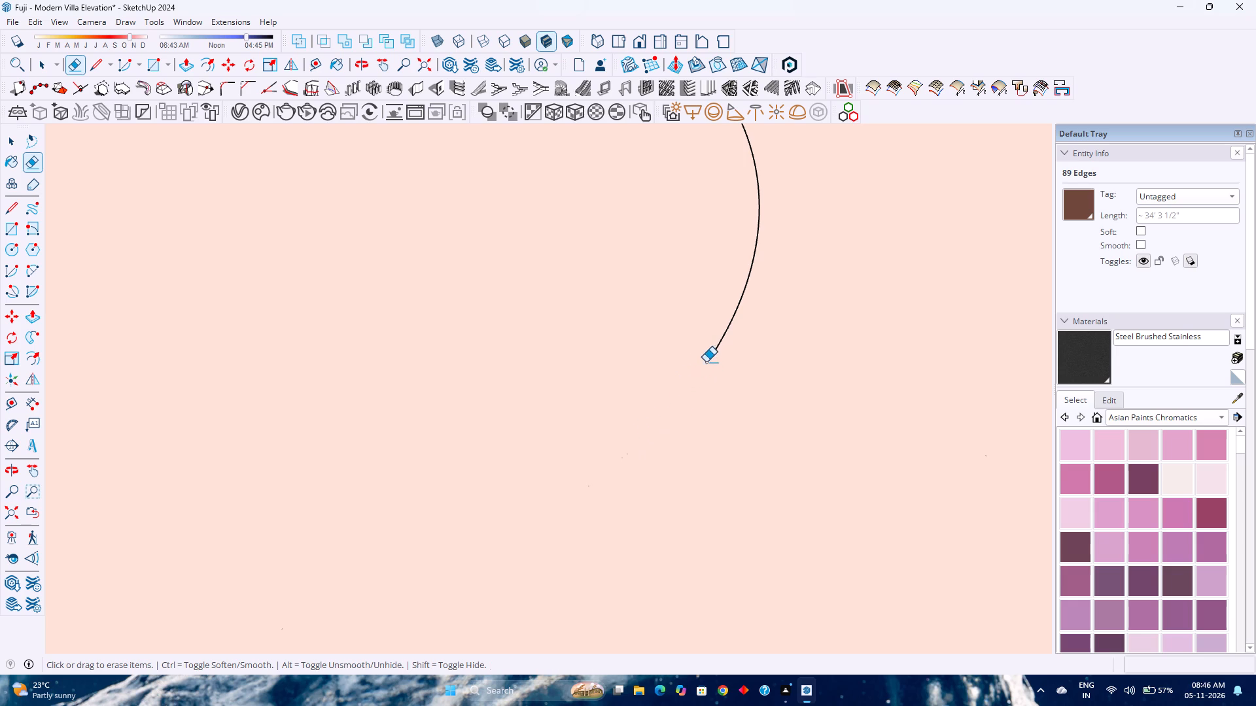
Erase the remaining arc segments of the leftover inner wall edge at the tower roof's rounded corner.
scroll(715, 350, "down", 4)
middle_click_drag(716, 343, 718, 353, "shift")
middle_click_drag(718, 353, 718, 392, "shift")
middle_click_drag(718, 402, 717, 413, "shift")
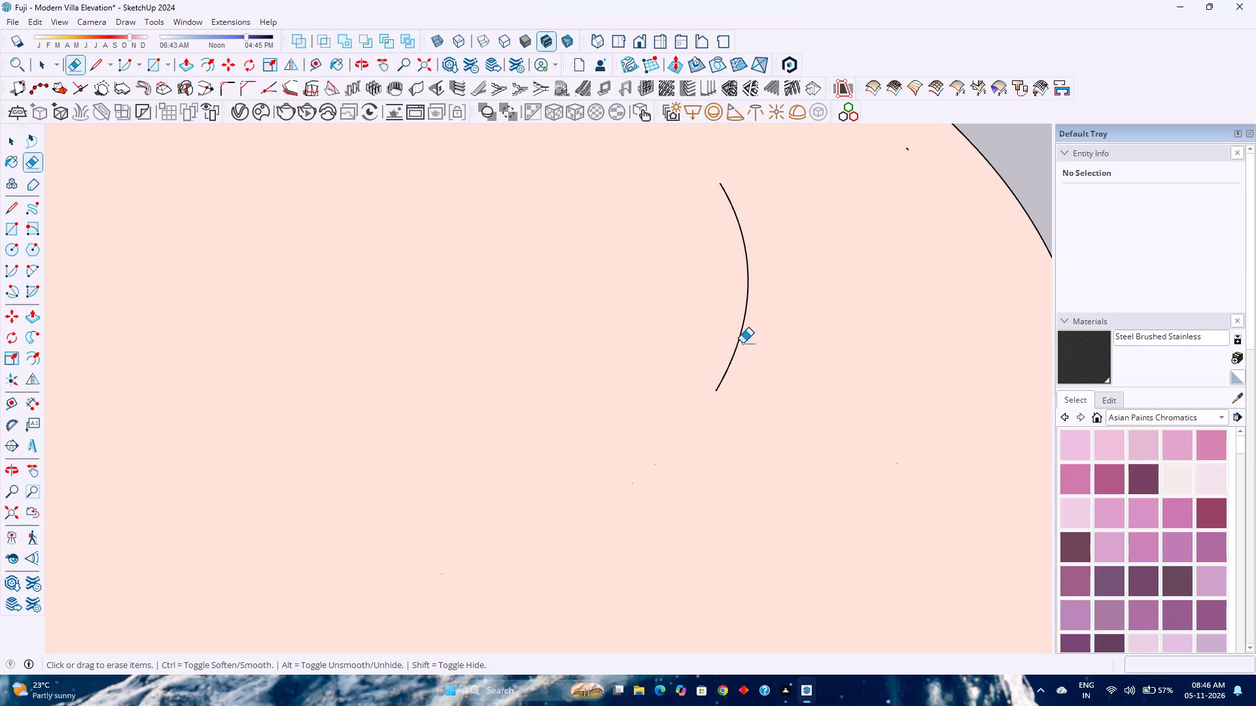
left_click_drag(720, 181, 731, 205)
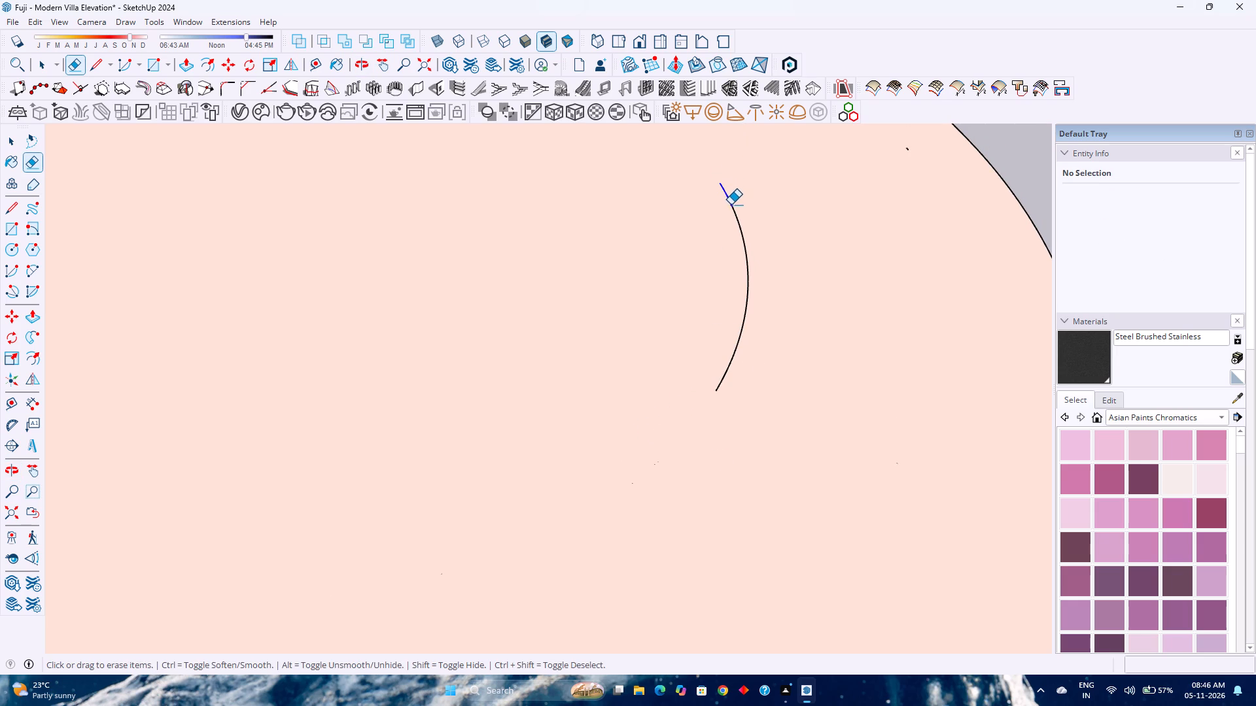
left_click_drag(731, 205, 743, 248)
left_click_drag(743, 248, 728, 342)
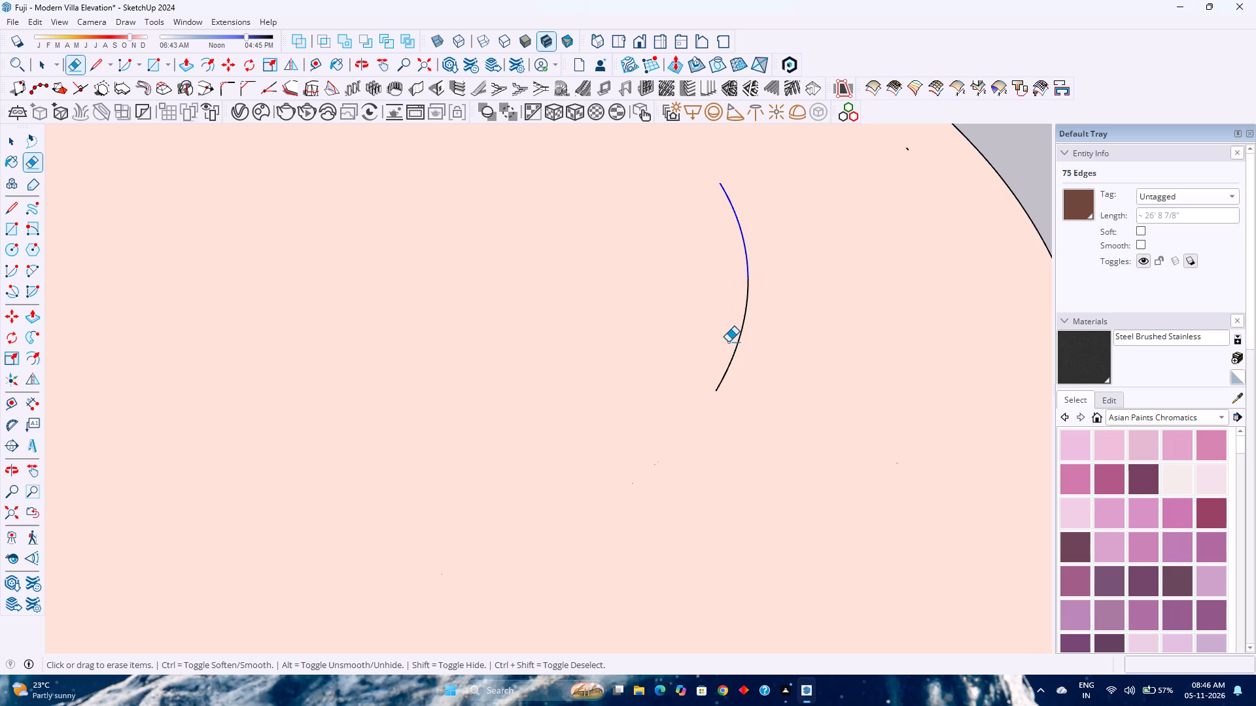
left_click_drag(728, 342, 729, 365)
left_click_drag(729, 365, 729, 360)
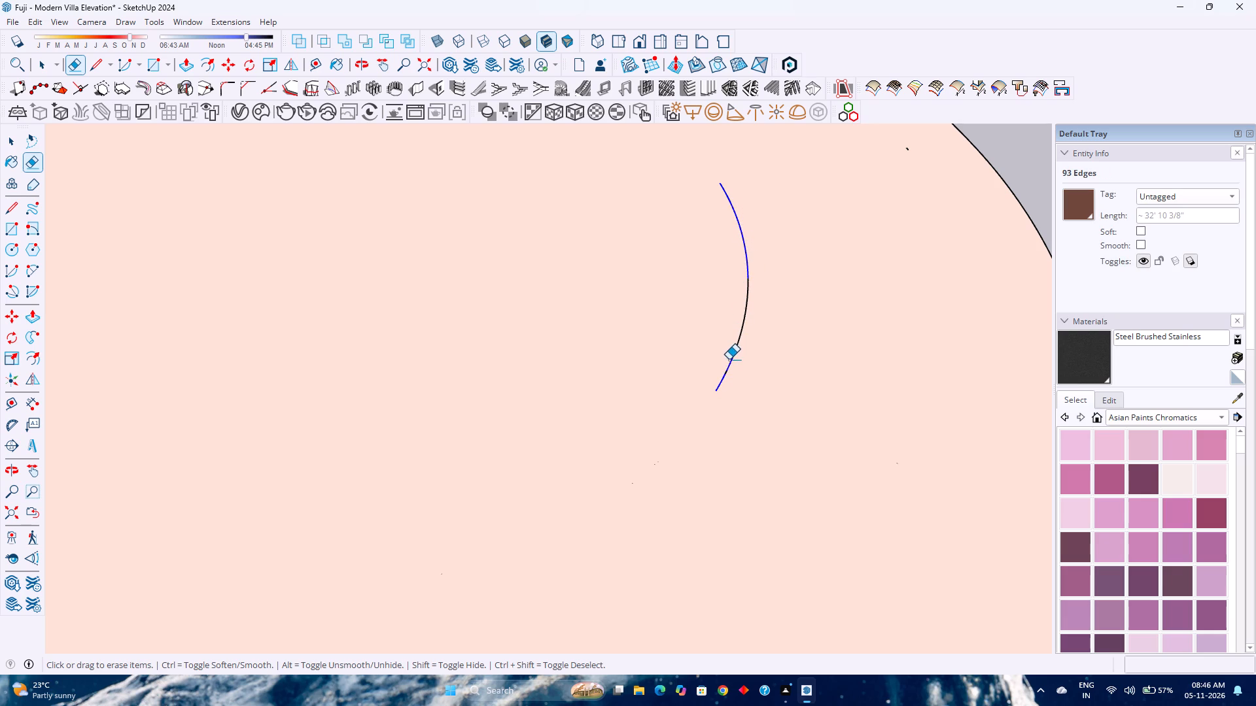
left_click_drag(729, 360, 720, 378)
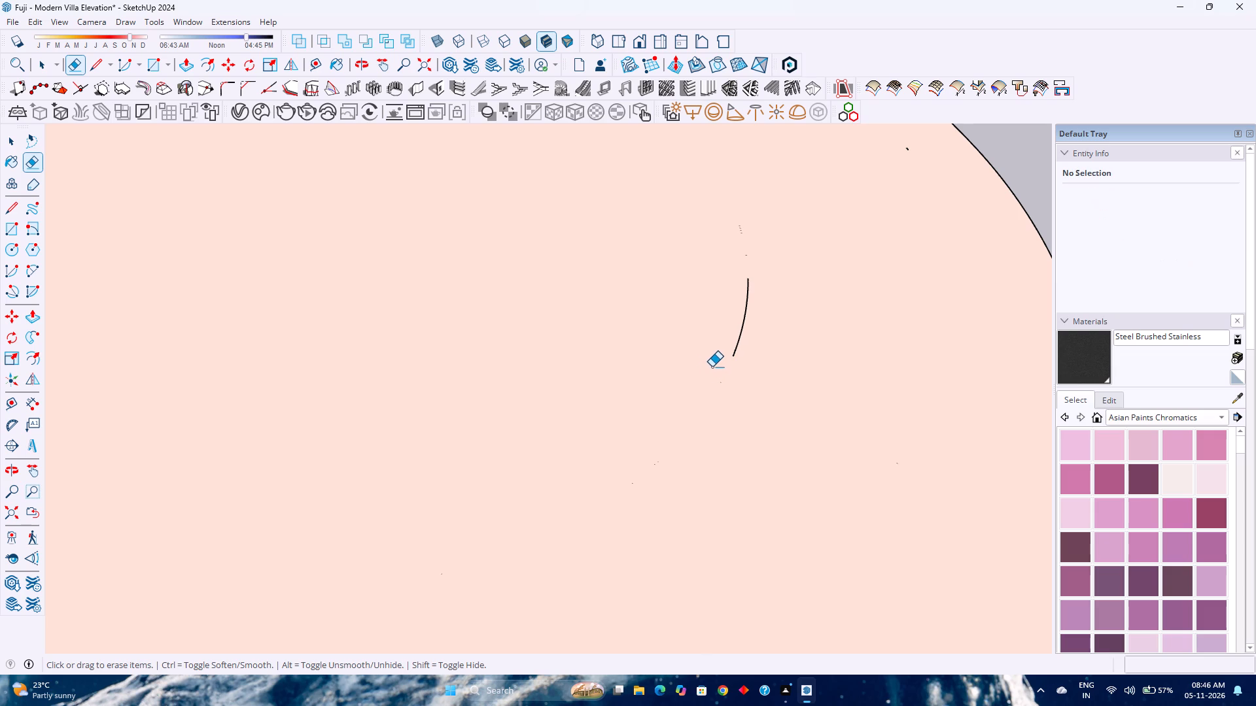
left_click_drag(744, 323, 744, 323)
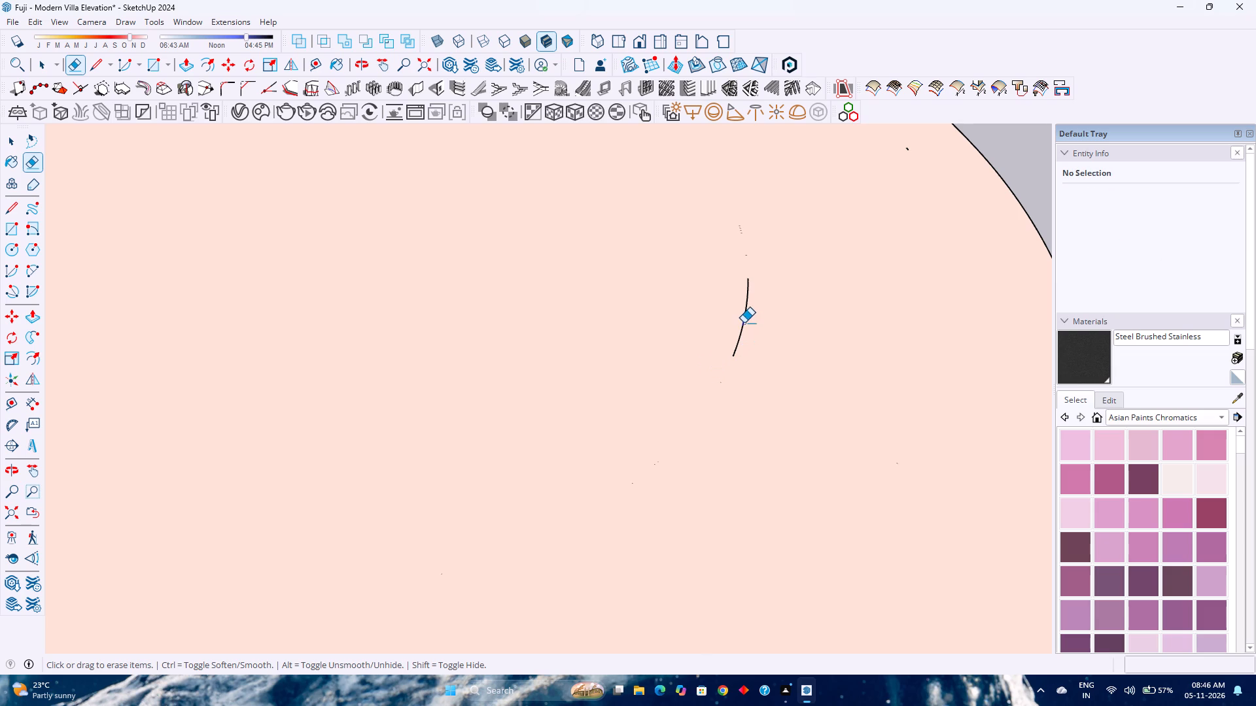
left_click_drag(744, 323, 746, 303)
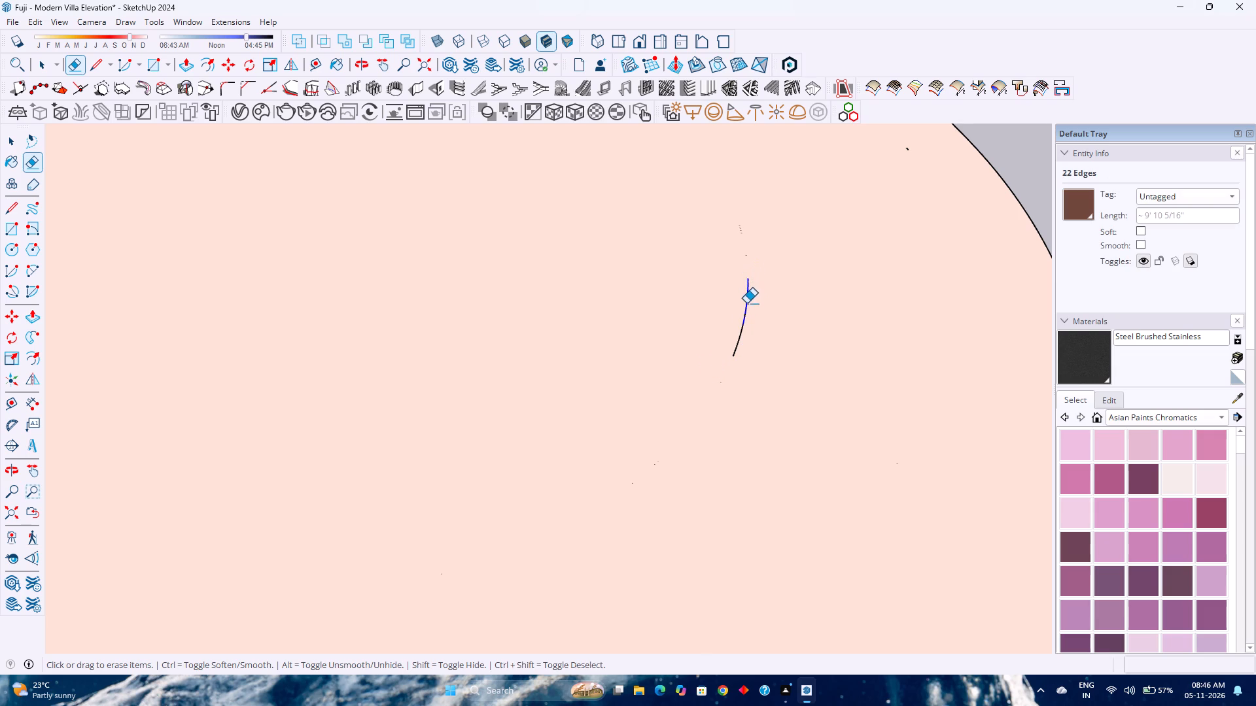
left_click_drag(746, 303, 737, 349)
left_click_drag(737, 349, 723, 367)
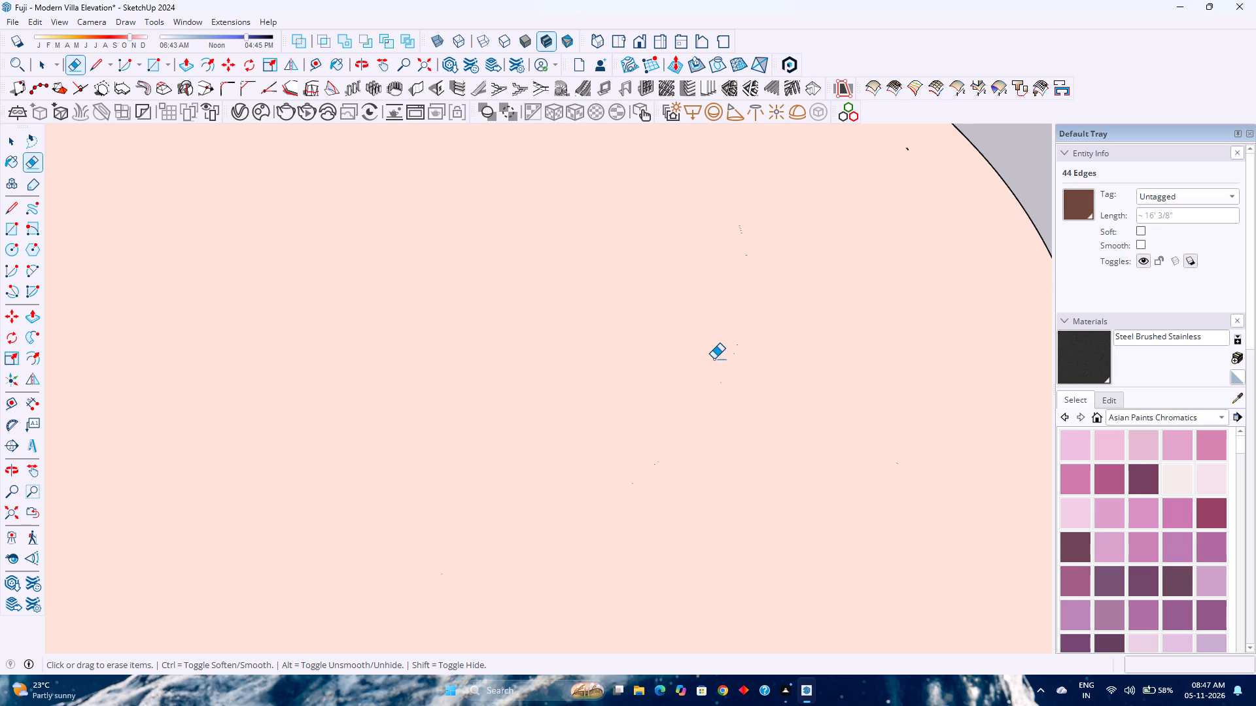
scroll(710, 357, "down", 10)
key("space")
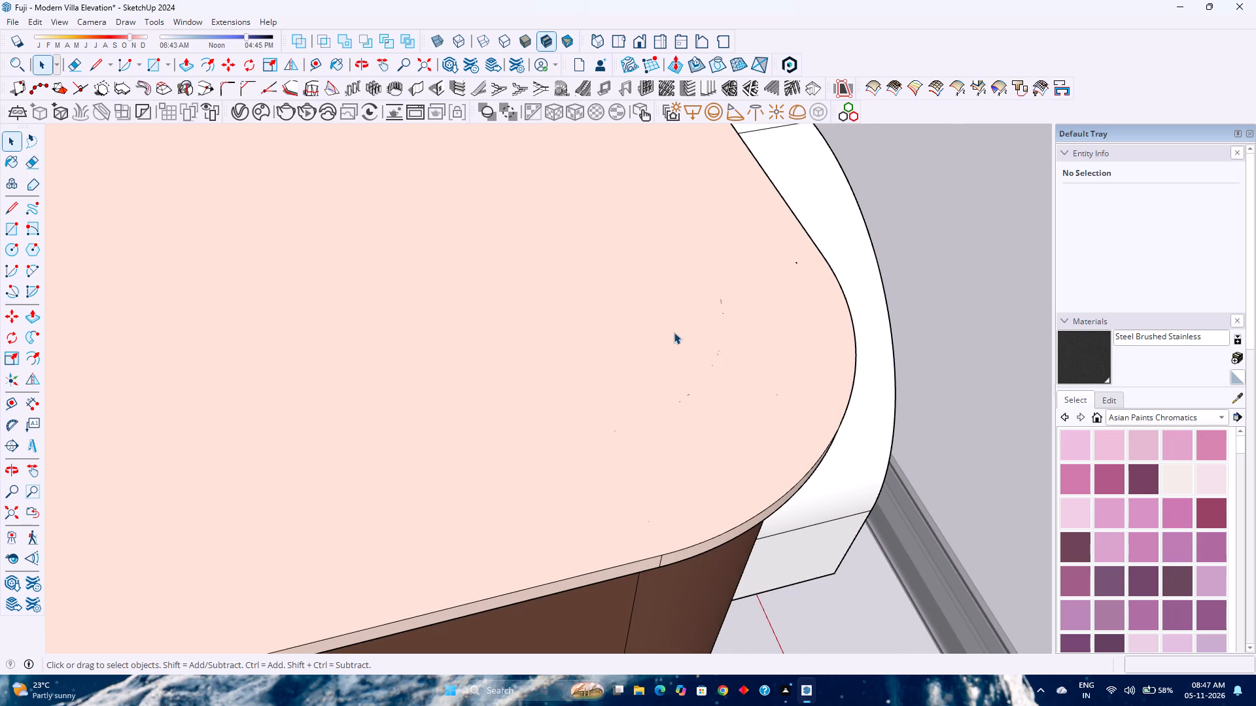
Hide the tower's flat top roof face to expose the inside of the walls.
scroll(447, 323, "down", 9)
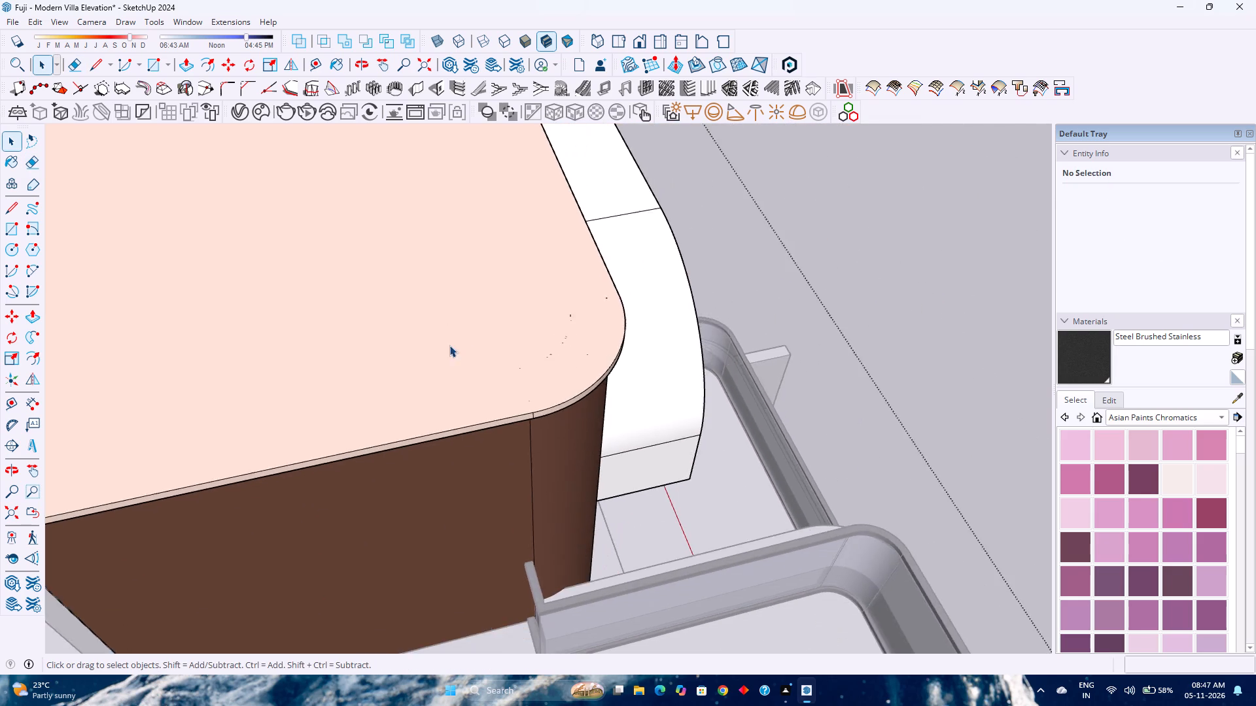
middle_click_drag(447, 349, 581, 343)
scroll(589, 342, "up", 1)
scroll(589, 339, "down", 8)
scroll(589, 339, "up", 4)
scroll(589, 339, "down", 3)
left_click(487, 343)
right_click(487, 343)
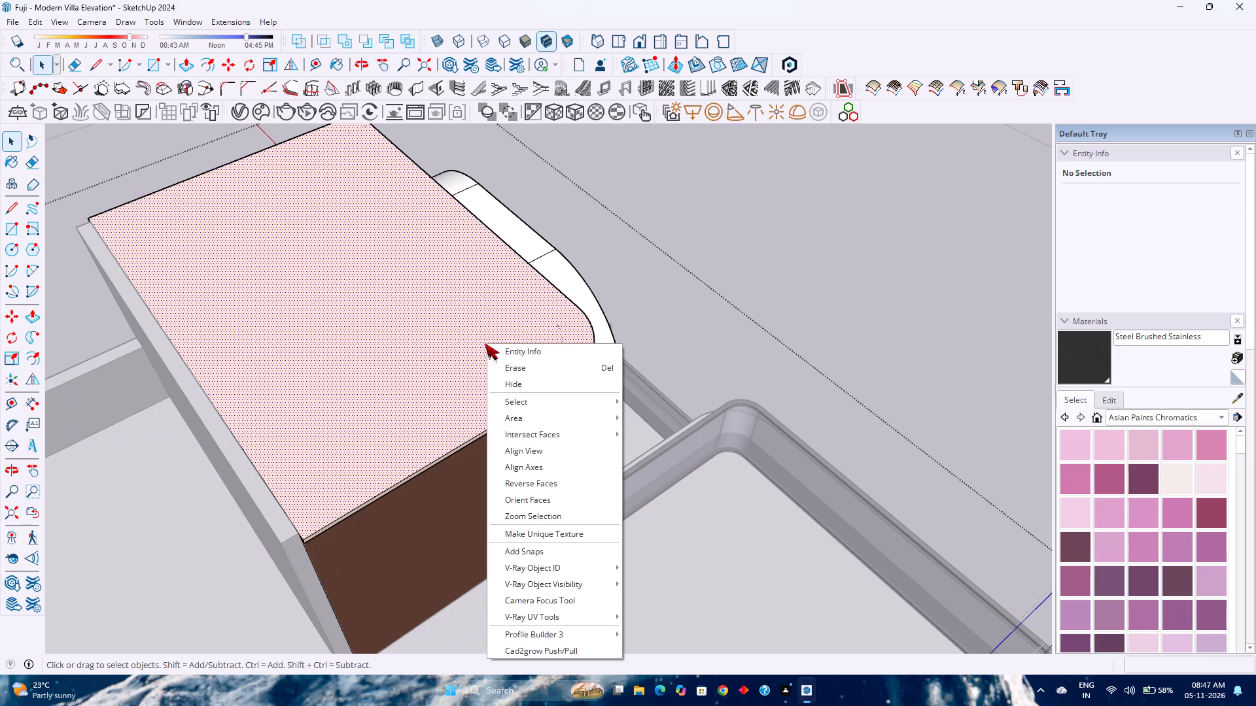
left_click(533, 380)
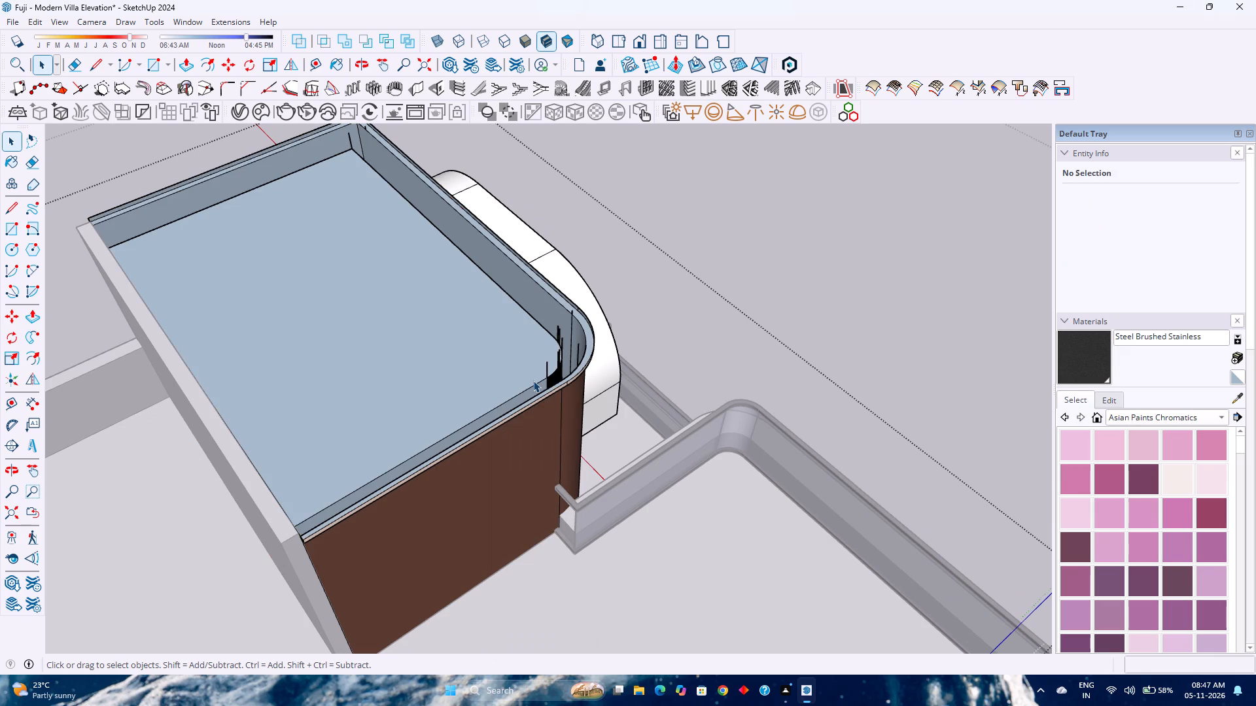
Erase the stray short vertical edges on the curved inner wall at the tower's rounded corner.
middle_click(489, 367)
middle_click_drag(497, 369, 527, 375)
middle_click_drag(534, 377, 553, 381)
middle_click_drag(572, 384, 969, 407)
middle_click_drag(981, 407, 1011, 405)
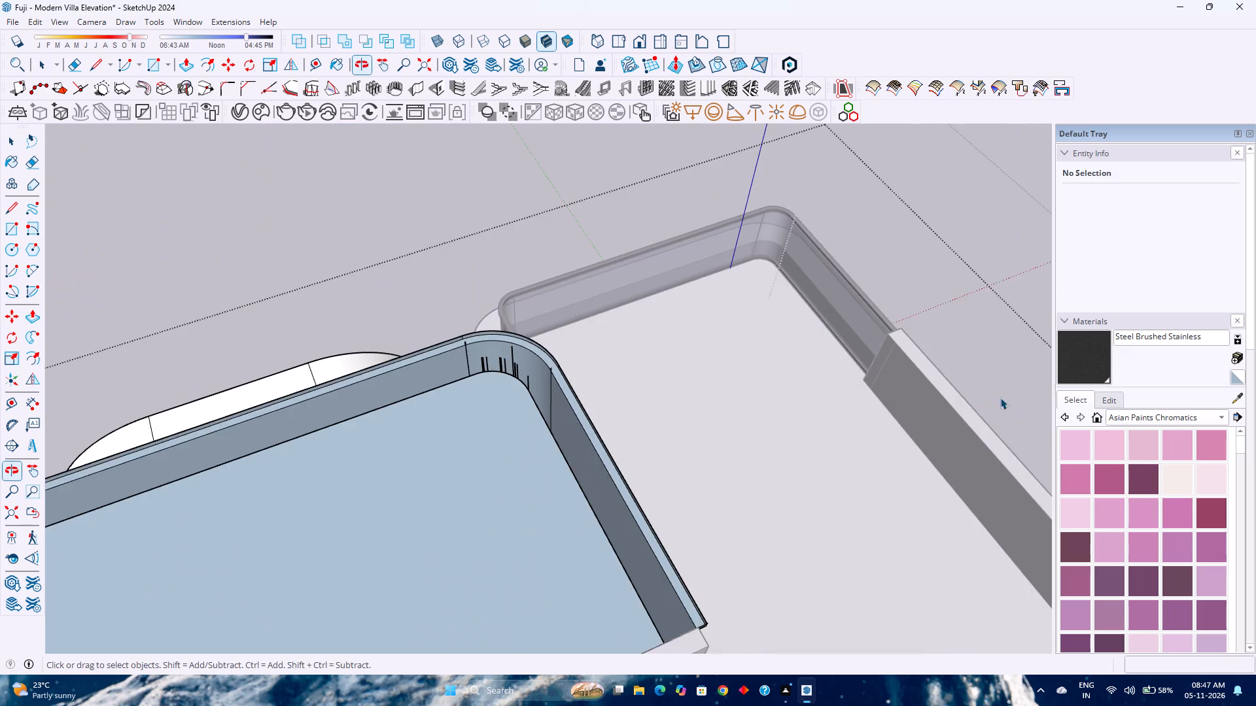
scroll(421, 399, "up", 2)
middle_click(421, 399)
middle_click_drag(435, 399, 479, 382)
middle_click_drag(489, 375, 503, 363)
middle_click(544, 312)
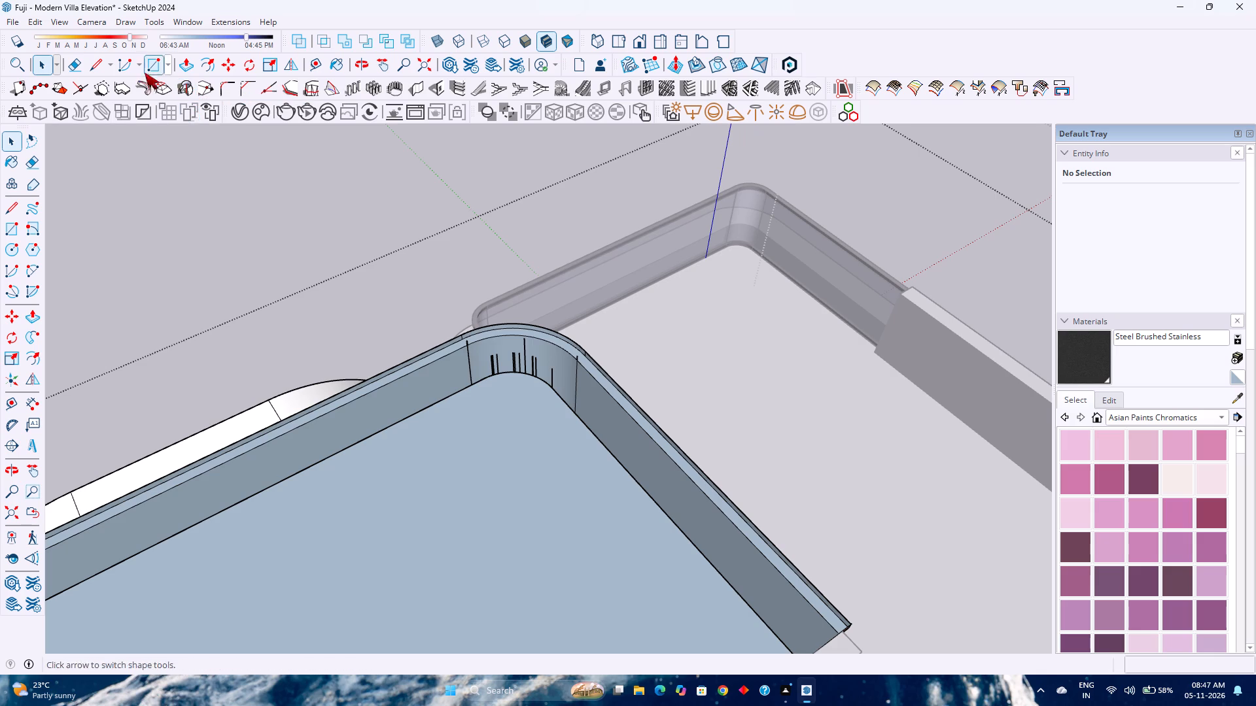
left_click(79, 66)
scroll(503, 392, "up", 1)
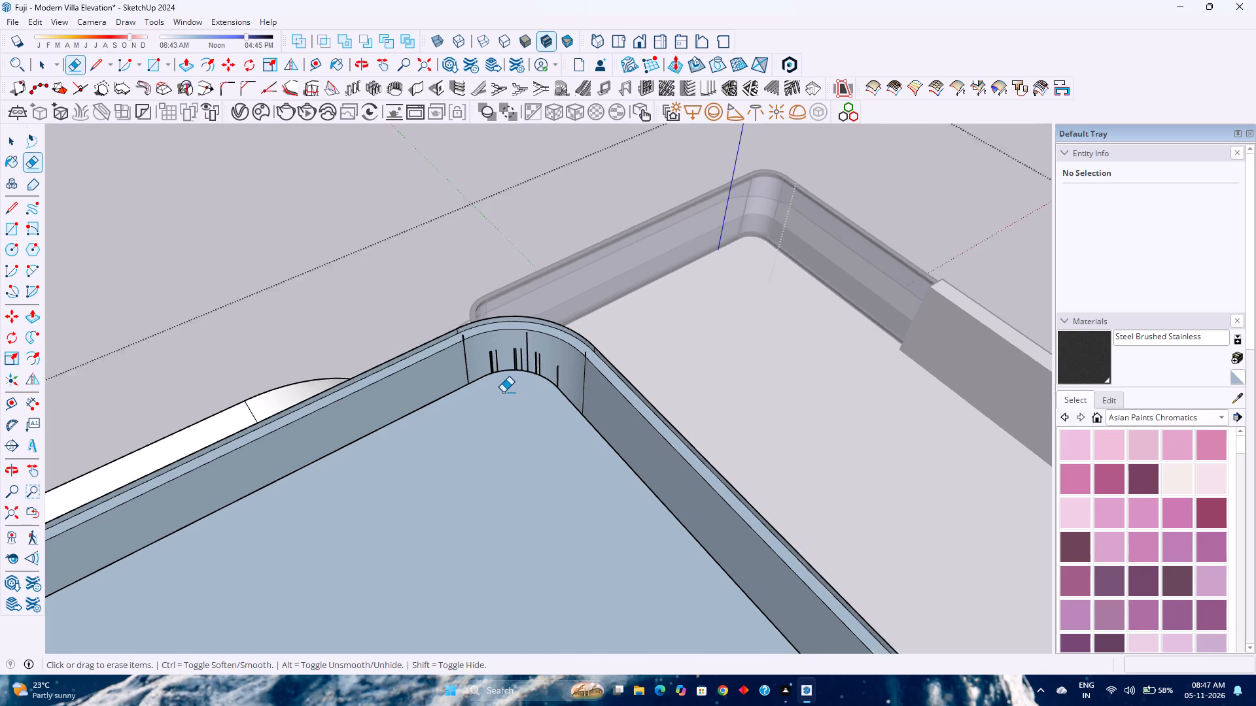
scroll(503, 392, "up", 5)
middle_click_drag(500, 388, 581, 363)
middle_click(586, 363)
middle_click_drag(586, 363, 642, 369)
middle_click(643, 369)
middle_click(643, 369)
middle_click(643, 369)
left_click_drag(462, 397, 462, 397)
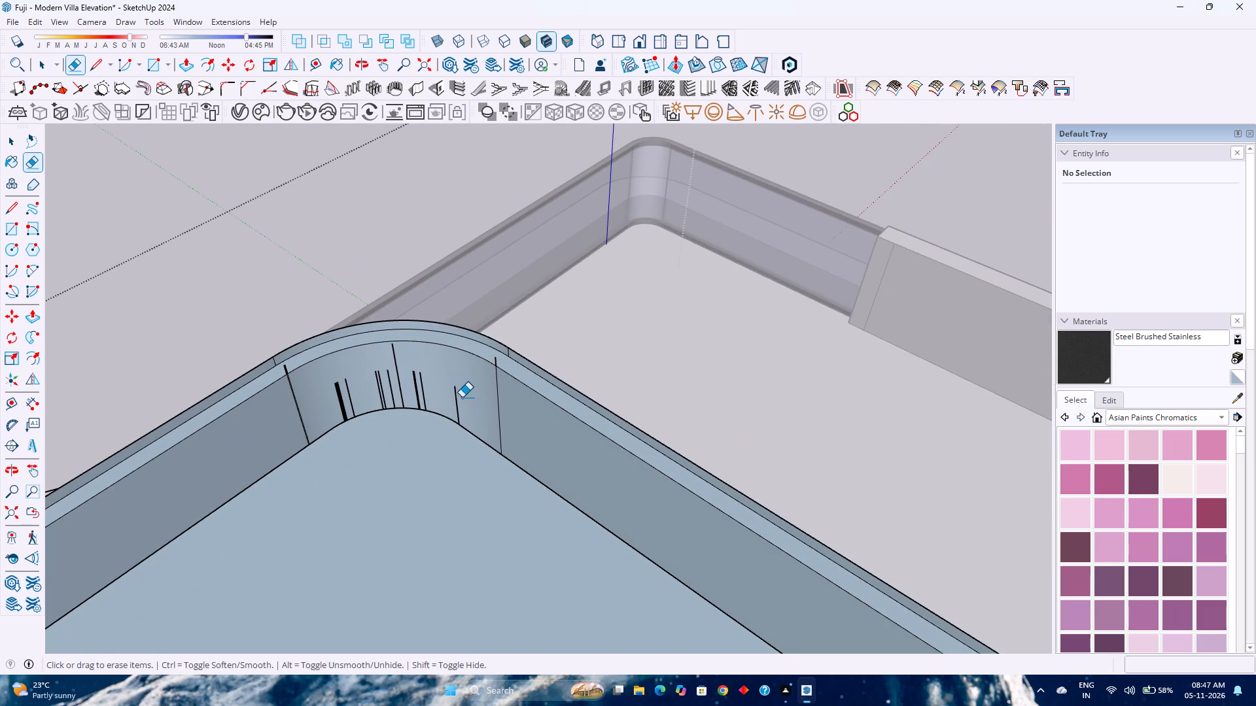
left_click_drag(462, 397, 415, 378)
left_click_drag(391, 380, 334, 398)
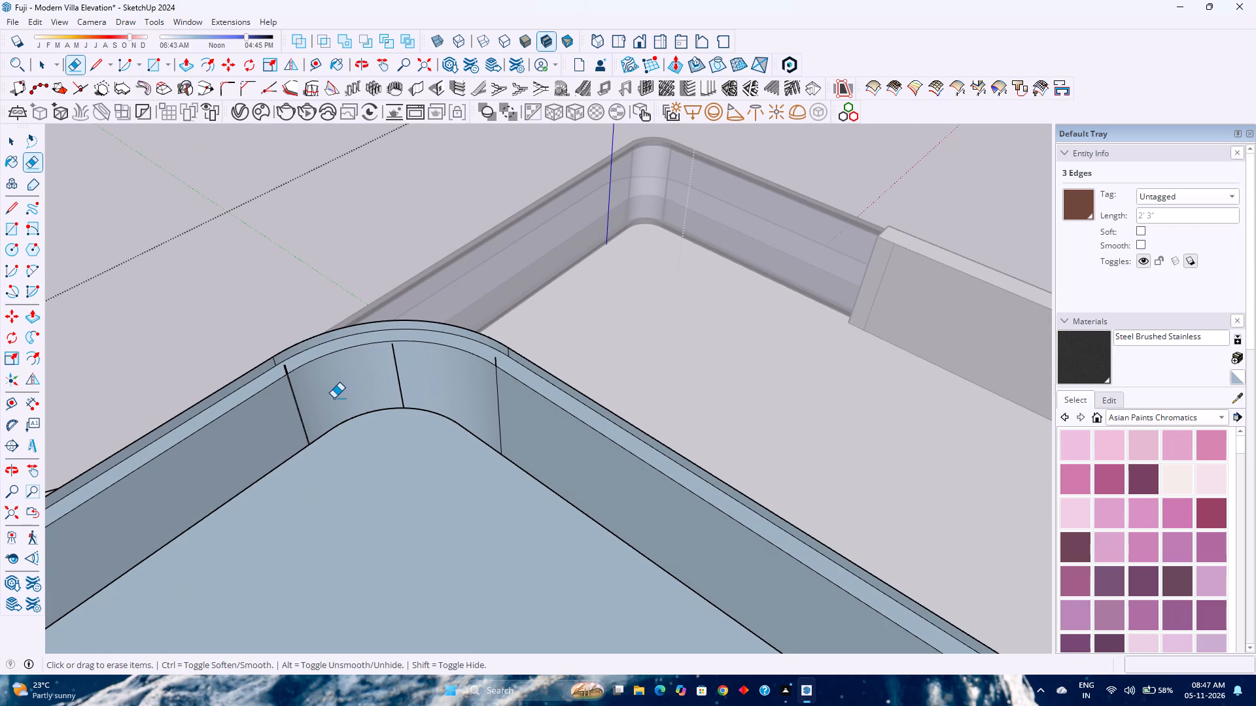
Erase the mid-arc vertical edge and the stubs crossing the ledge at both ends of the tower's rounded inner corner.
scroll(334, 398, "down", 3)
middle_click_drag(310, 400, 410, 405)
middle_click_drag(419, 399, 428, 392)
middle_click(430, 390)
middle_click_drag(433, 386, 423, 369)
middle_click(302, 344)
middle_click(302, 344)
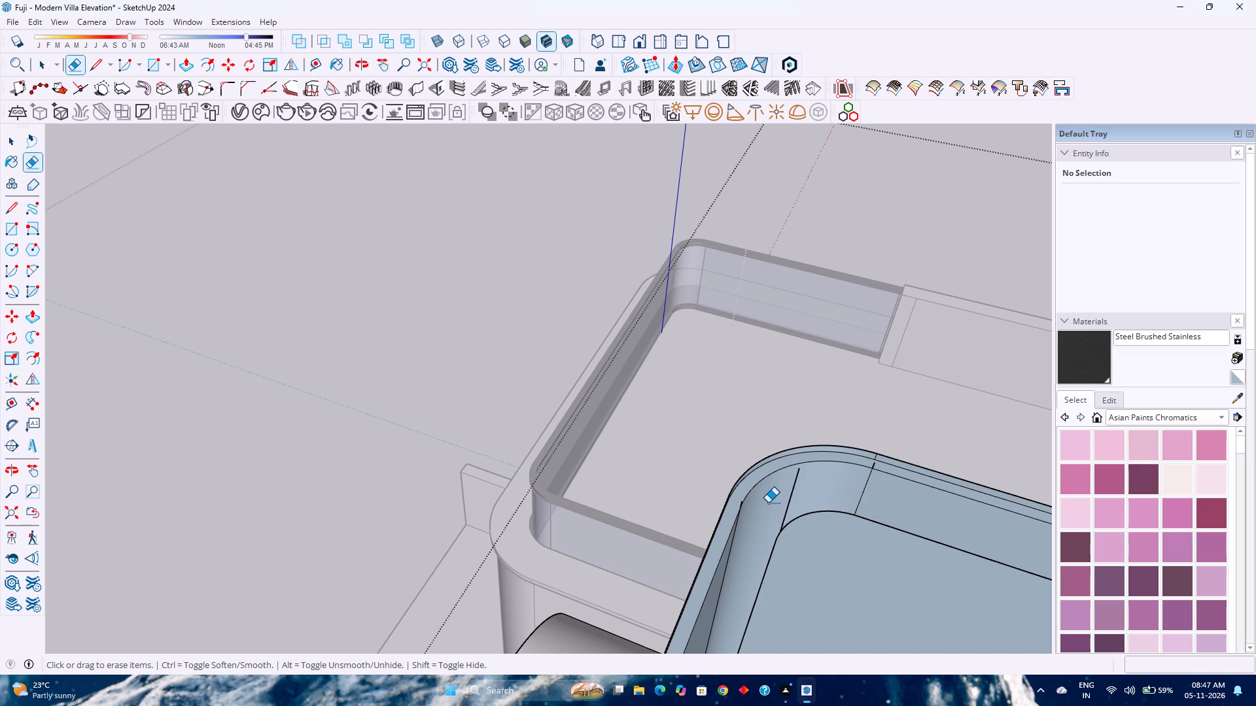
scroll(721, 487, "up", 1)
scroll(721, 473, "down", 8)
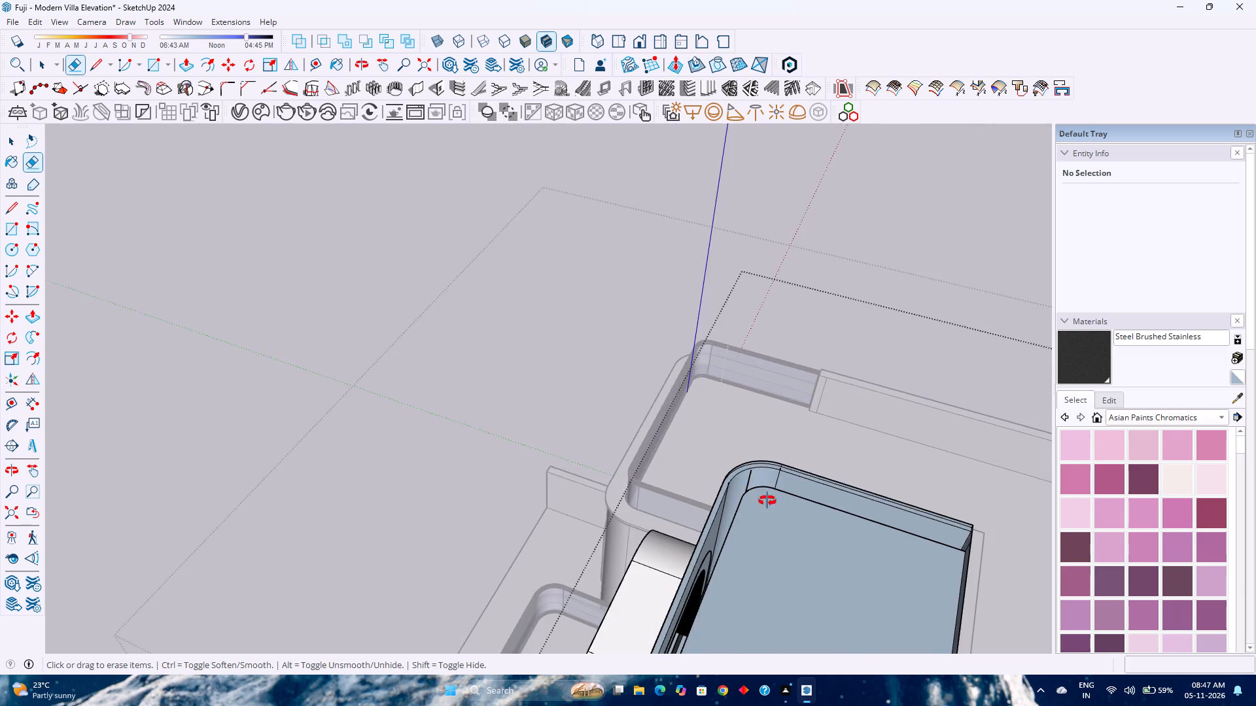
middle_click_drag(771, 502, 686, 429)
middle_click_drag(679, 420, 661, 392)
middle_click(658, 385)
scroll(654, 369, "up", 10)
scroll(591, 420, "down", 2)
scroll(591, 420, "up", 6)
middle_click_drag(609, 436, 623, 403)
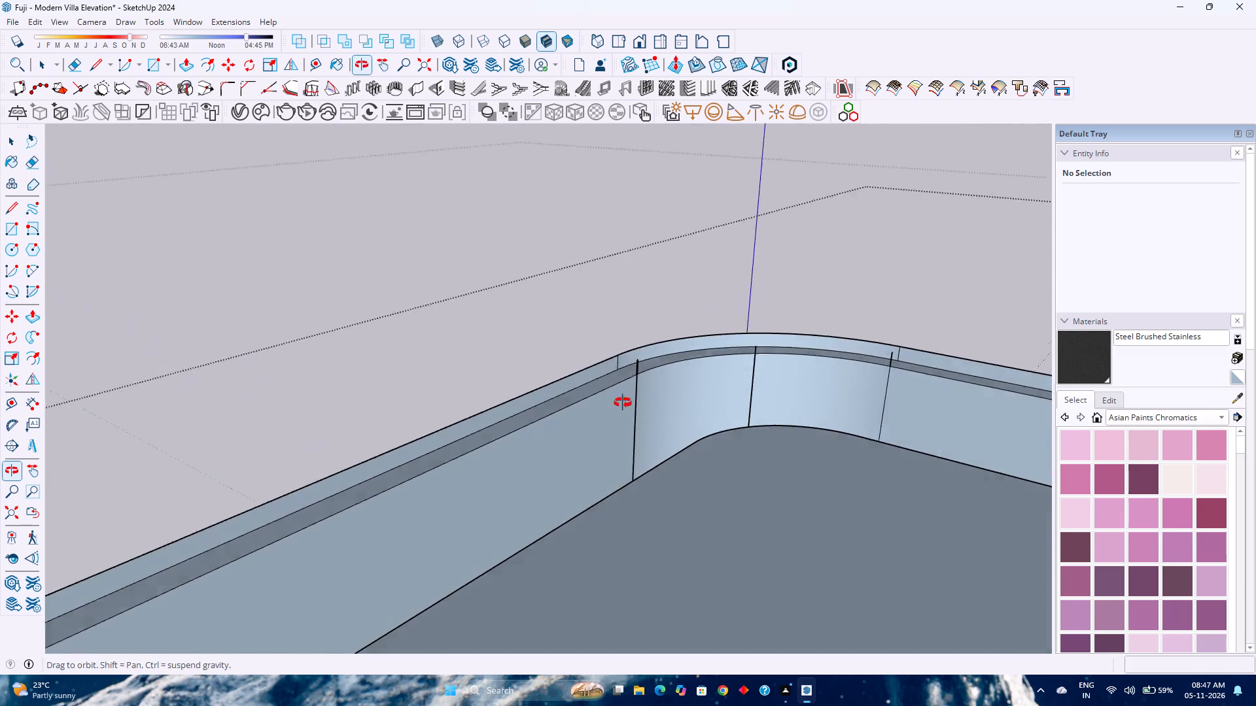
middle_click_drag(623, 403, 636, 377)
middle_click_drag(638, 374, 650, 350)
middle_click(650, 350)
left_click(637, 361)
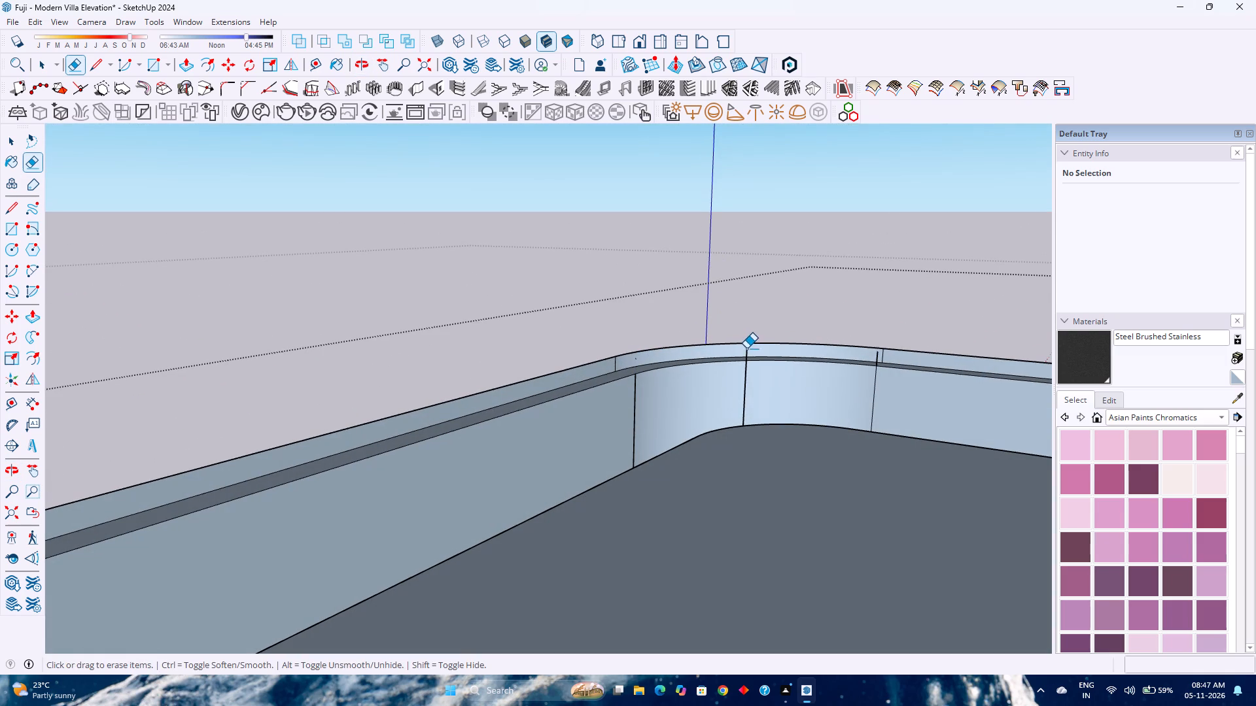
left_click(746, 350)
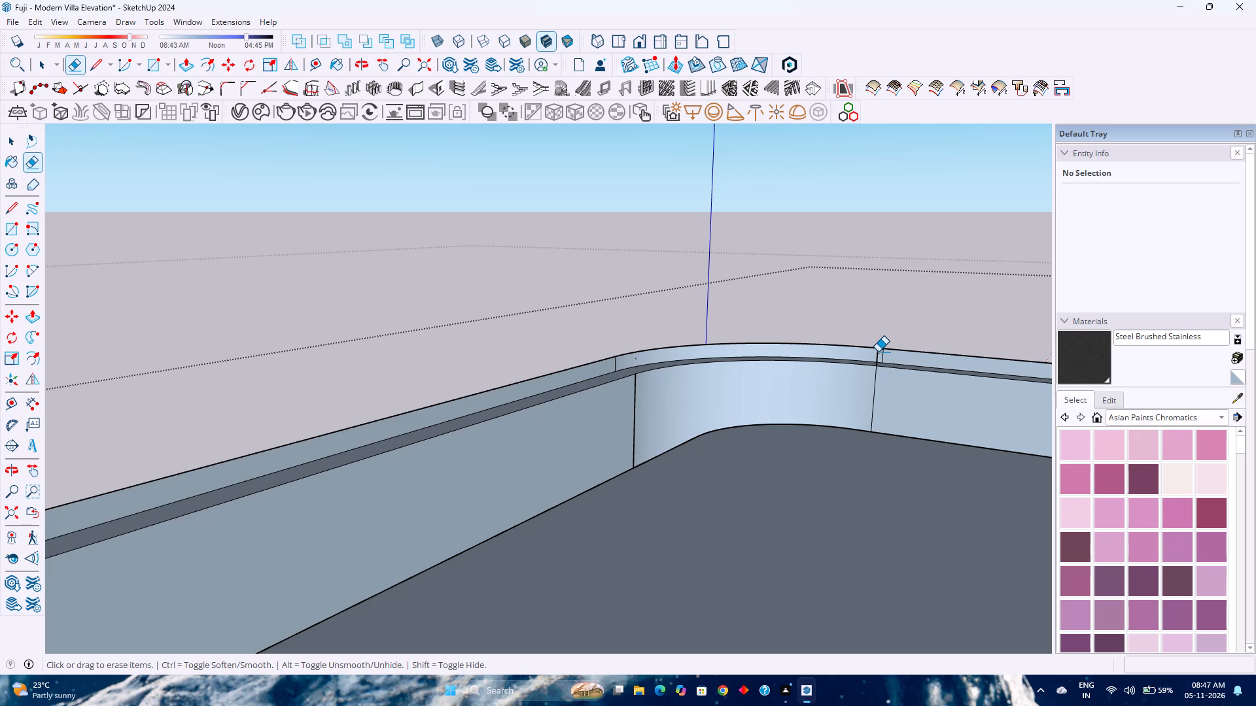
left_click(875, 352)
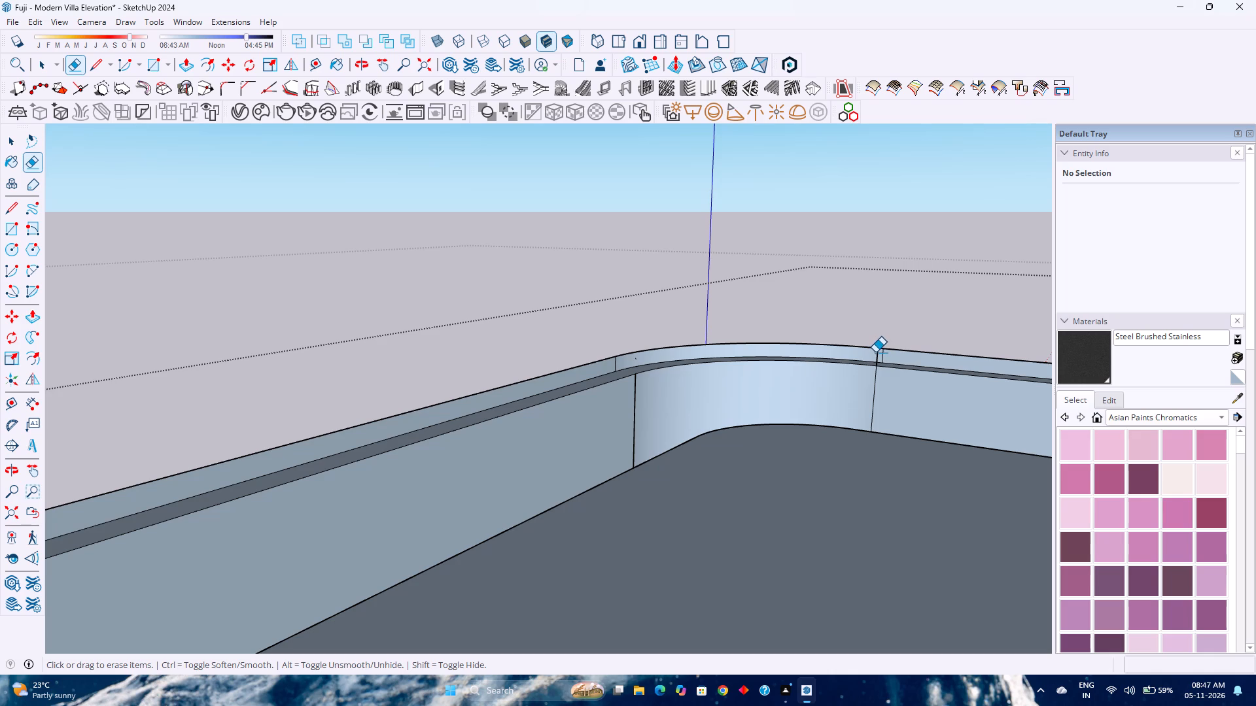
left_click(877, 353)
Erase the stray vertical edge beside the tower's square inner corner, undoing the erasure of the short edge above it.
scroll(627, 428, "down", 5)
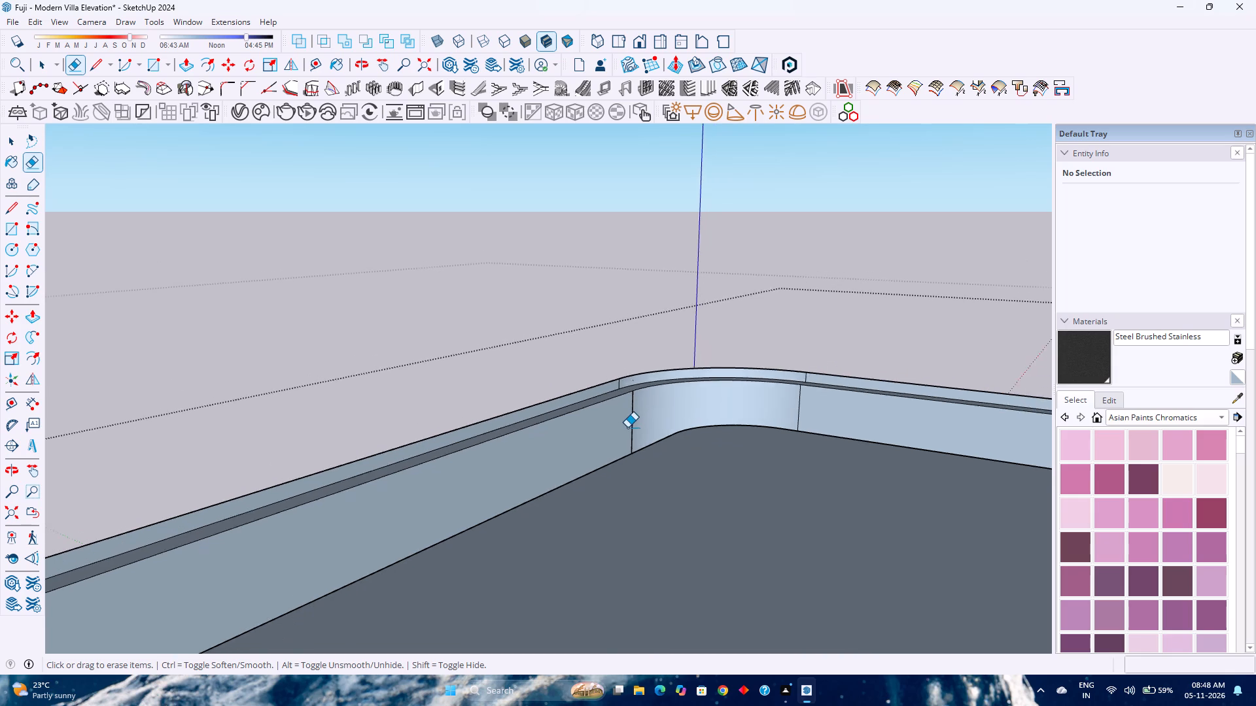
scroll(627, 428, "down", 7)
middle_click_drag(636, 458, 338, 482)
middle_click_drag(302, 482, 205, 480)
middle_click_drag(205, 480, 144, 474)
middle_click(1, 452)
scroll(97, 305, "up", 1)
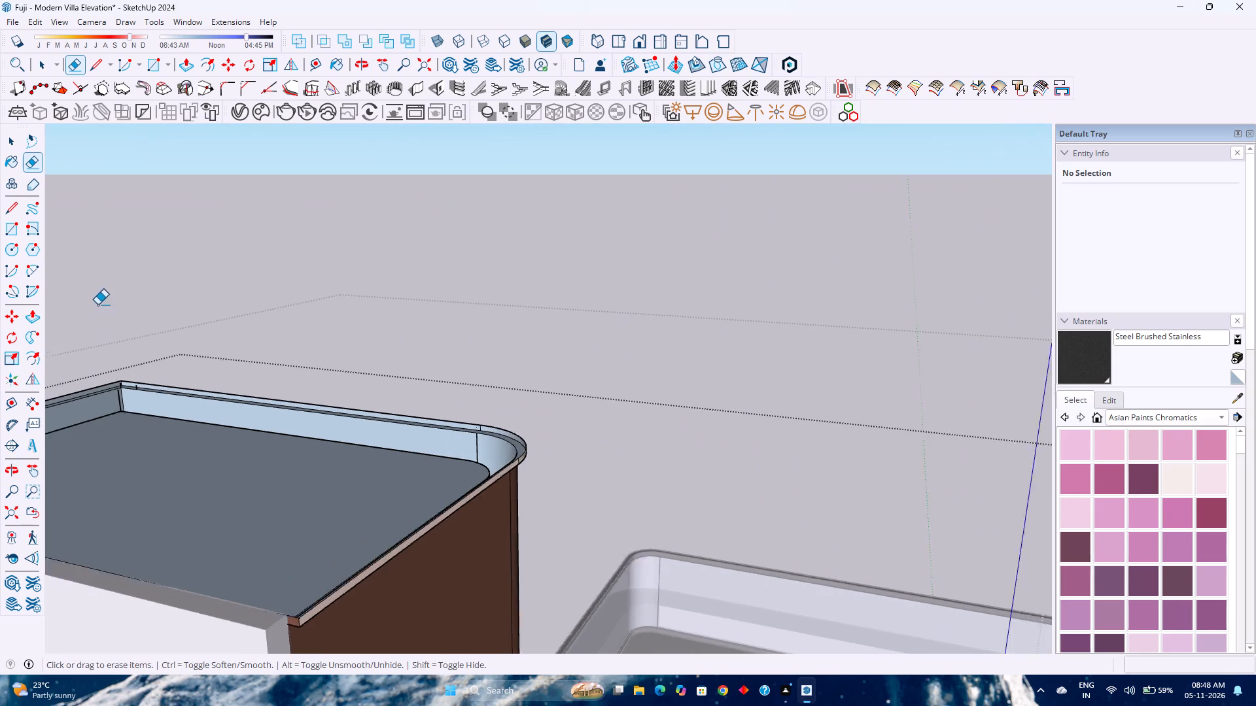
scroll(97, 305, "up", 2)
scroll(141, 397, "up", 2)
scroll(112, 408, "up", 19)
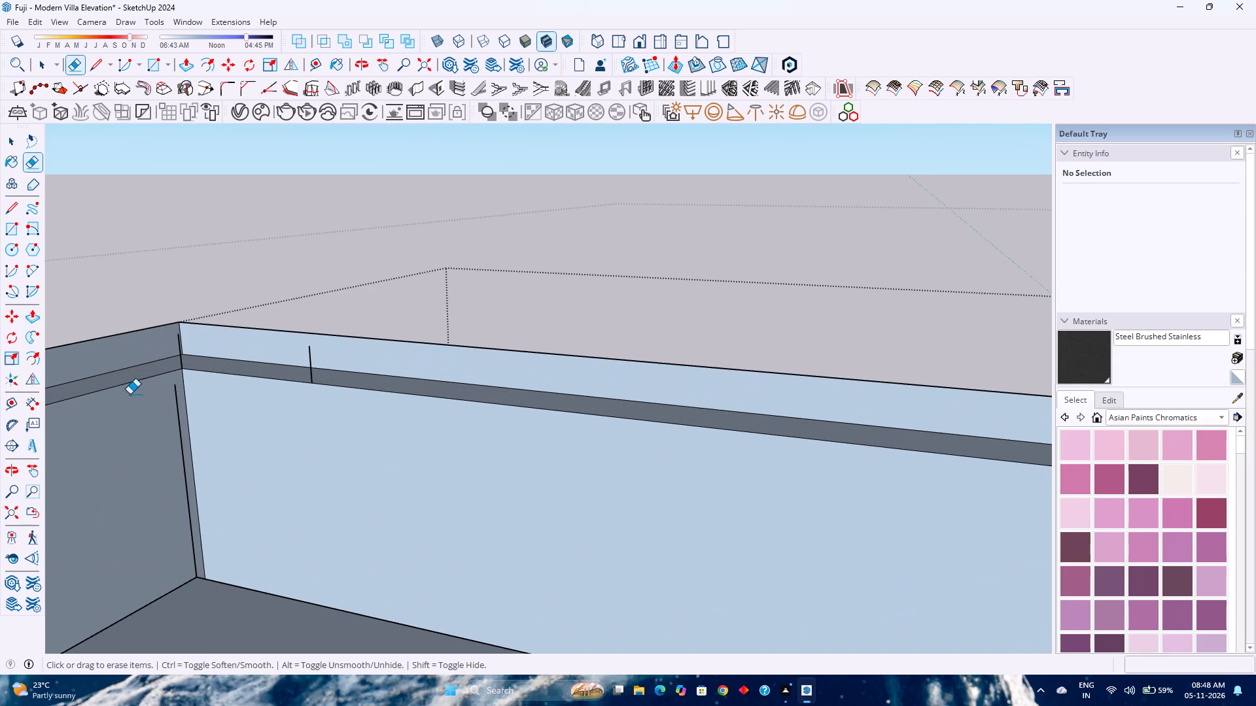
left_click(175, 396)
left_click(181, 350)
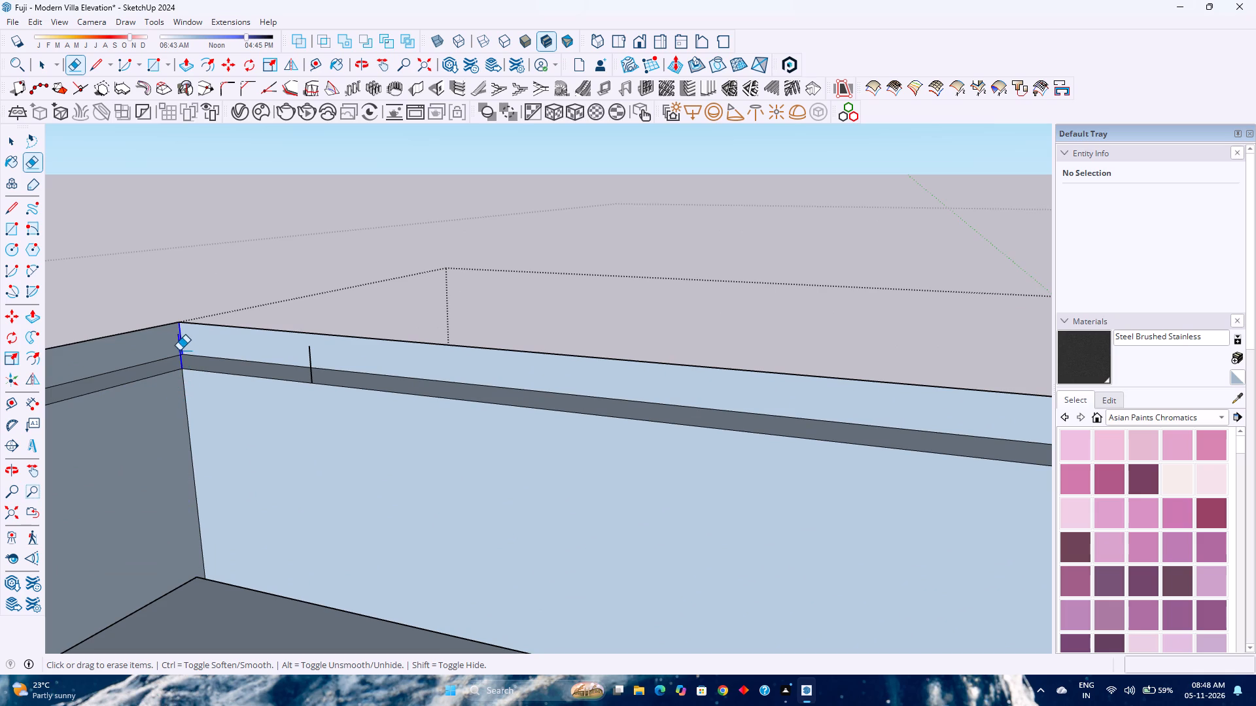
key("ctrl+z")
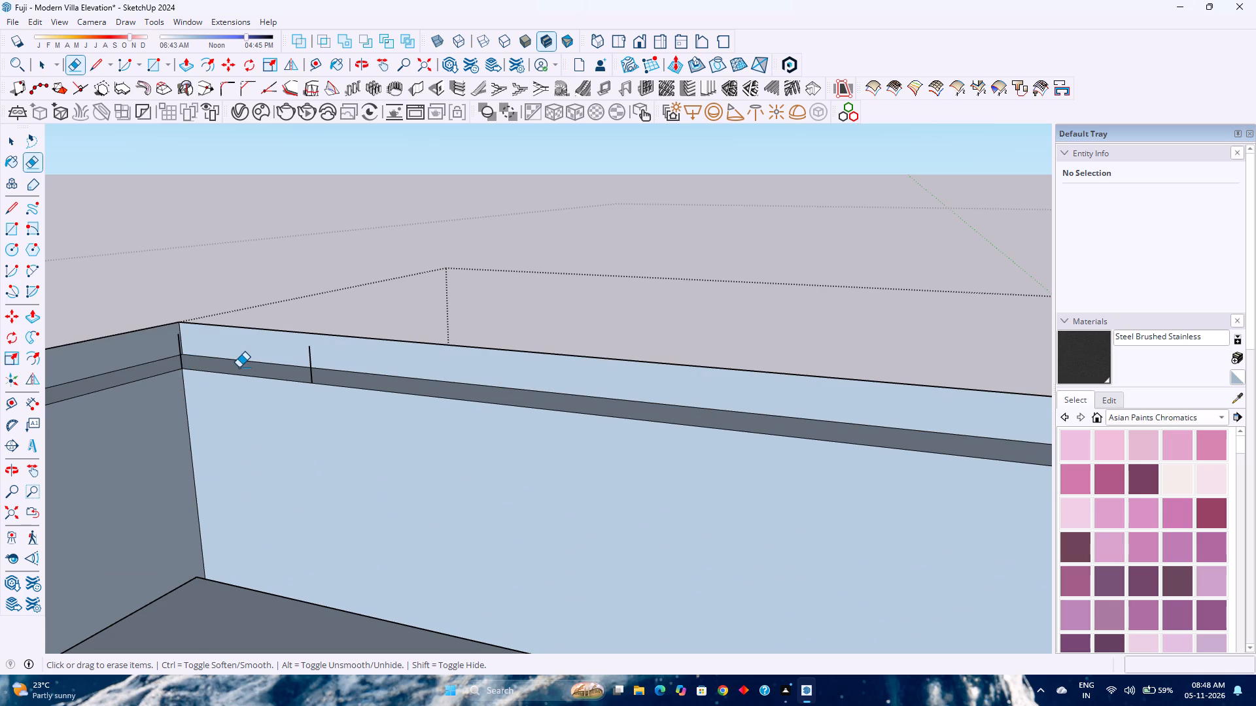
Erase the two short vertical edges crossing the ledge near the tower's square inner corner.
middle_click_drag(221, 377, 151, 383)
middle_click(151, 383)
middle_click(151, 383)
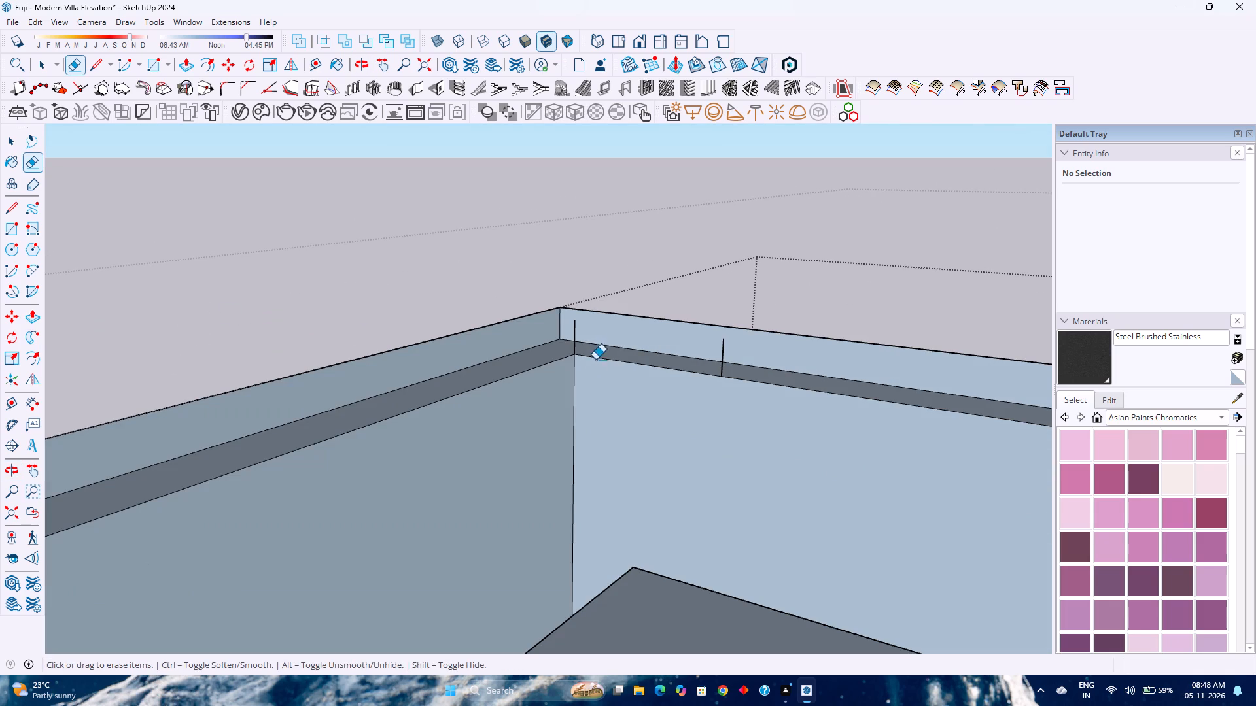
left_click(573, 328)
left_click(724, 347)
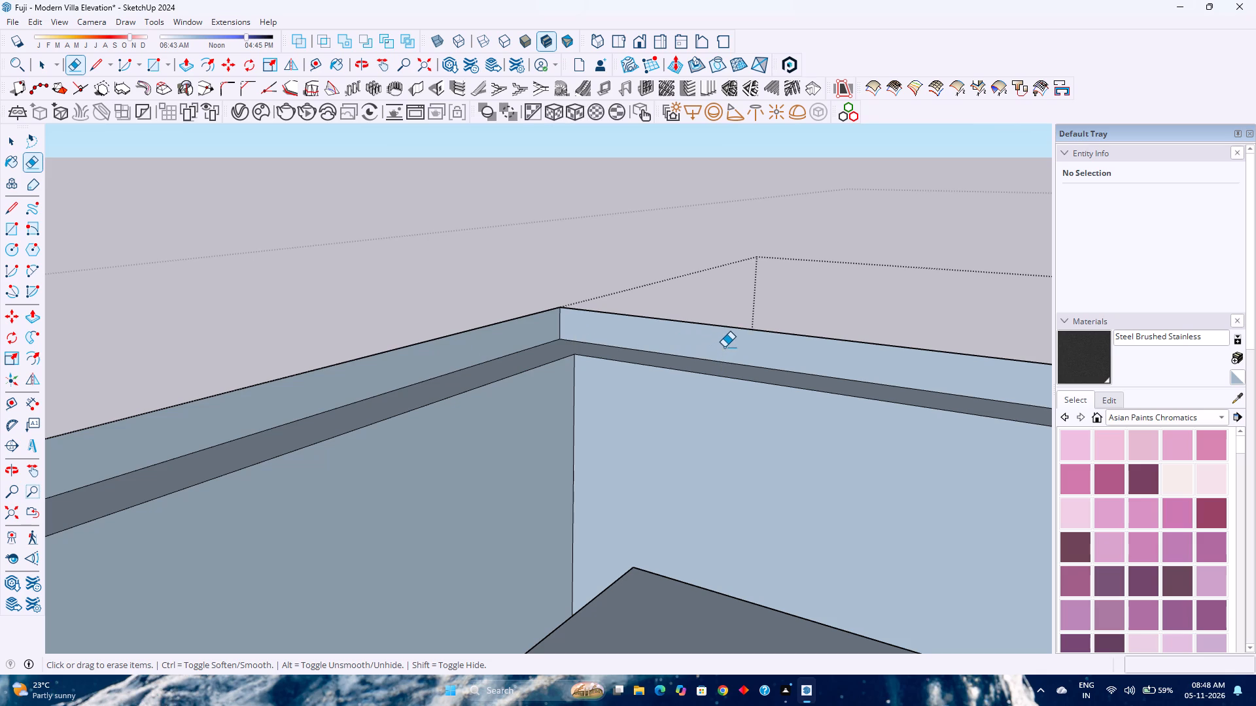
Unhide all hidden objects to restore the tower's roof face, and leave the tower geometry.
scroll(560, 370, "down", 9)
key("space")
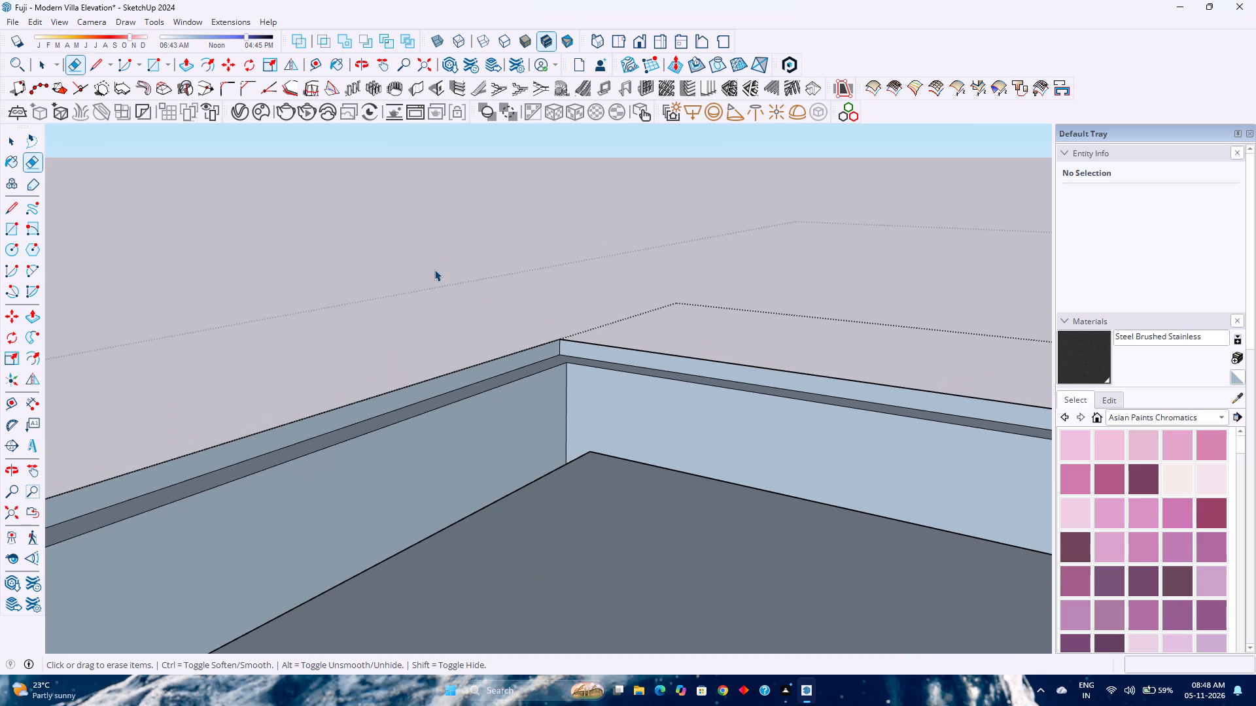
left_click(40, 17)
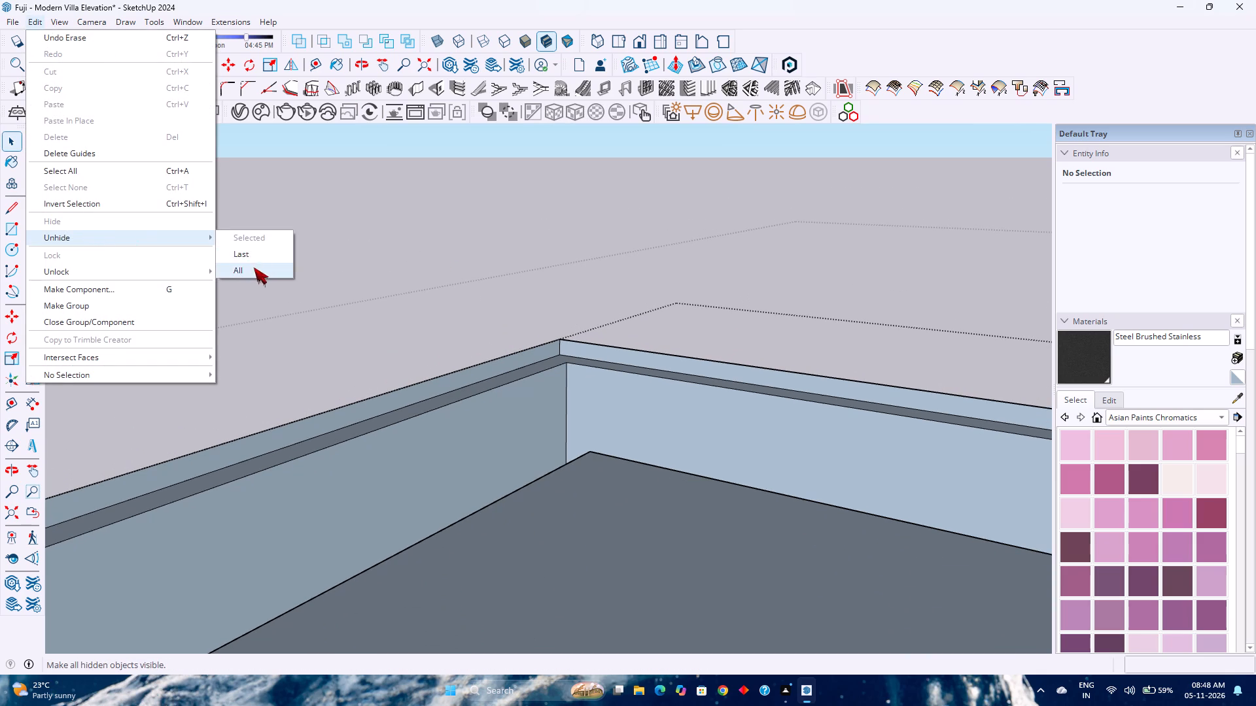
left_click(254, 267)
scroll(419, 311, "down", 5)
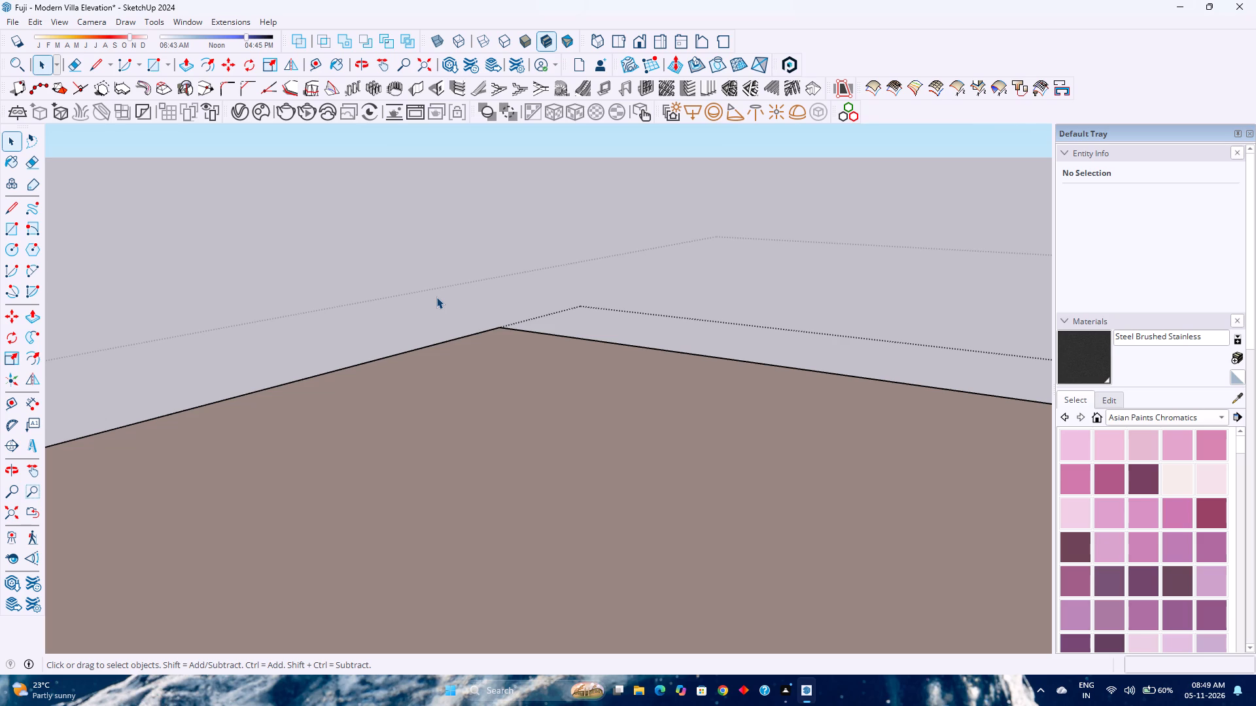
scroll(436, 297, "down", 7)
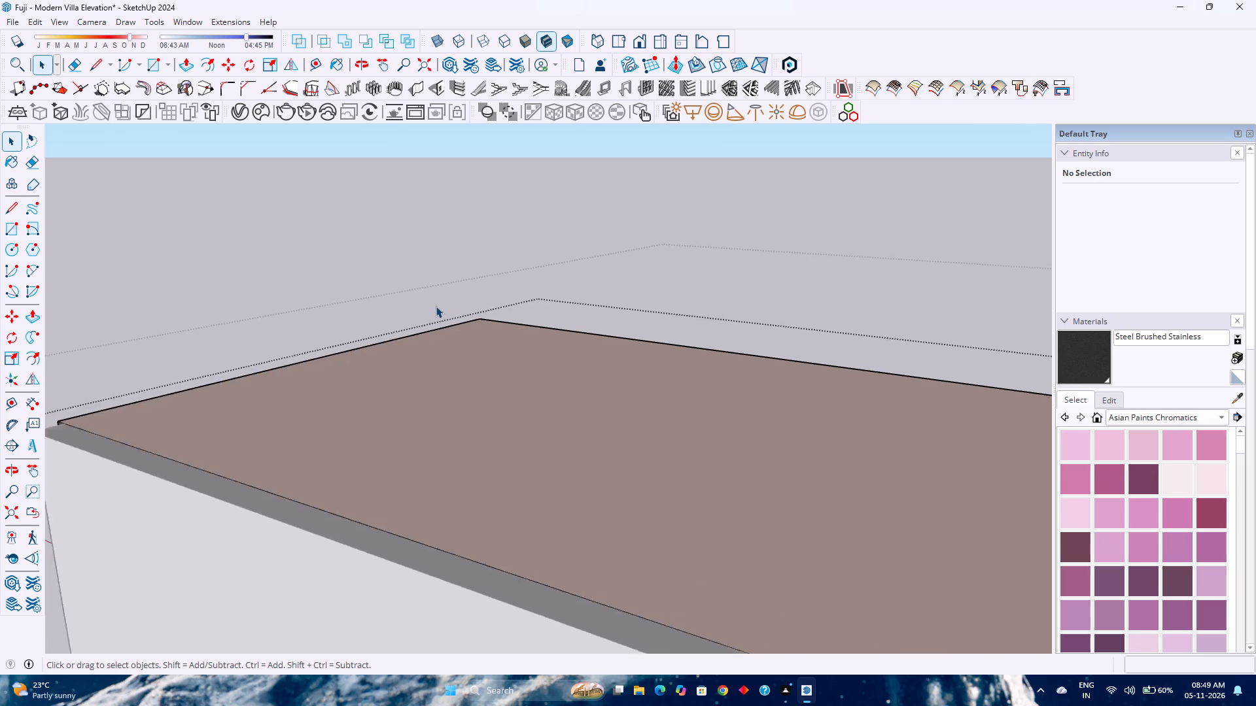
scroll(436, 306, "down", 8)
middle_click_drag(756, 417, 475, 424)
middle_click(475, 424)
left_click(562, 400)
Examine the closed tower roof and the whole villa from outside.
scroll(563, 399, "down", 3)
middle_click(621, 455)
middle_click(618, 455)
middle_click_drag(606, 455, 364, 423)
middle_click_drag(284, 401, 217, 382)
middle_click(217, 382)
middle_click(217, 382)
scroll(430, 373, "up", 2)
scroll(438, 373, "down", 4)
scroll(438, 373, "up", 2)
scroll(438, 373, "down", 3)
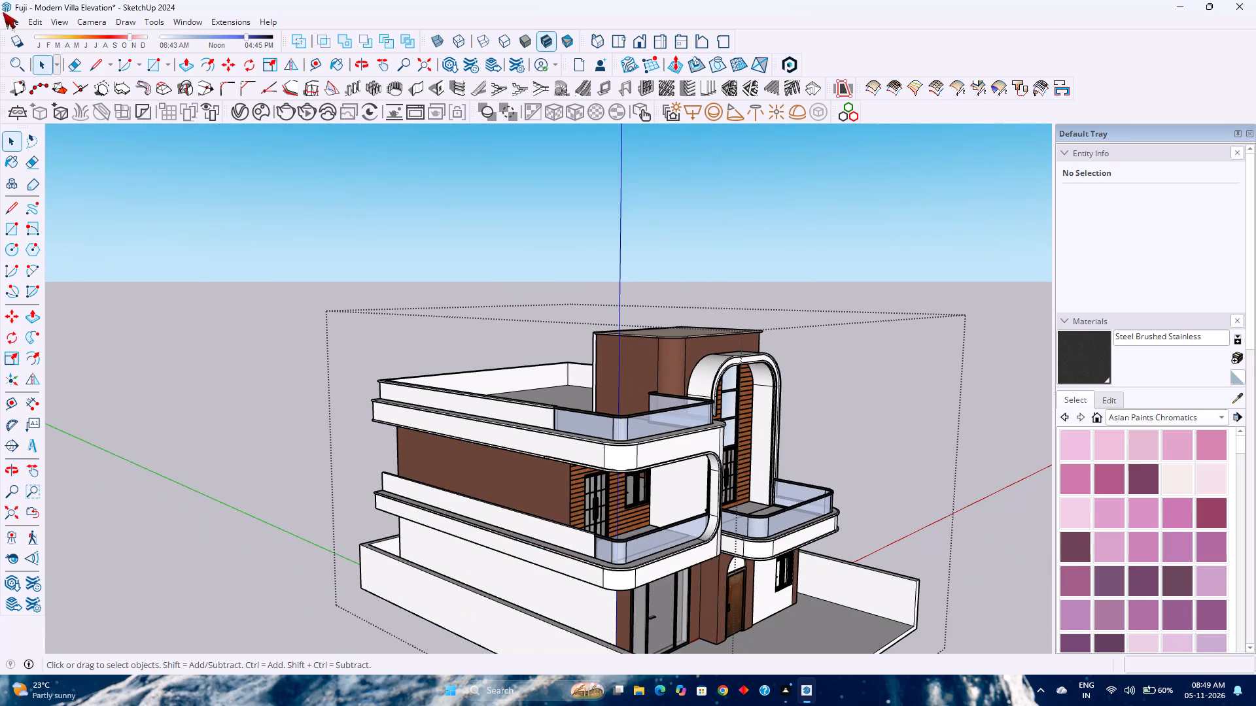
Save the villa model.
left_click(10, 24)
left_click(93, 92)
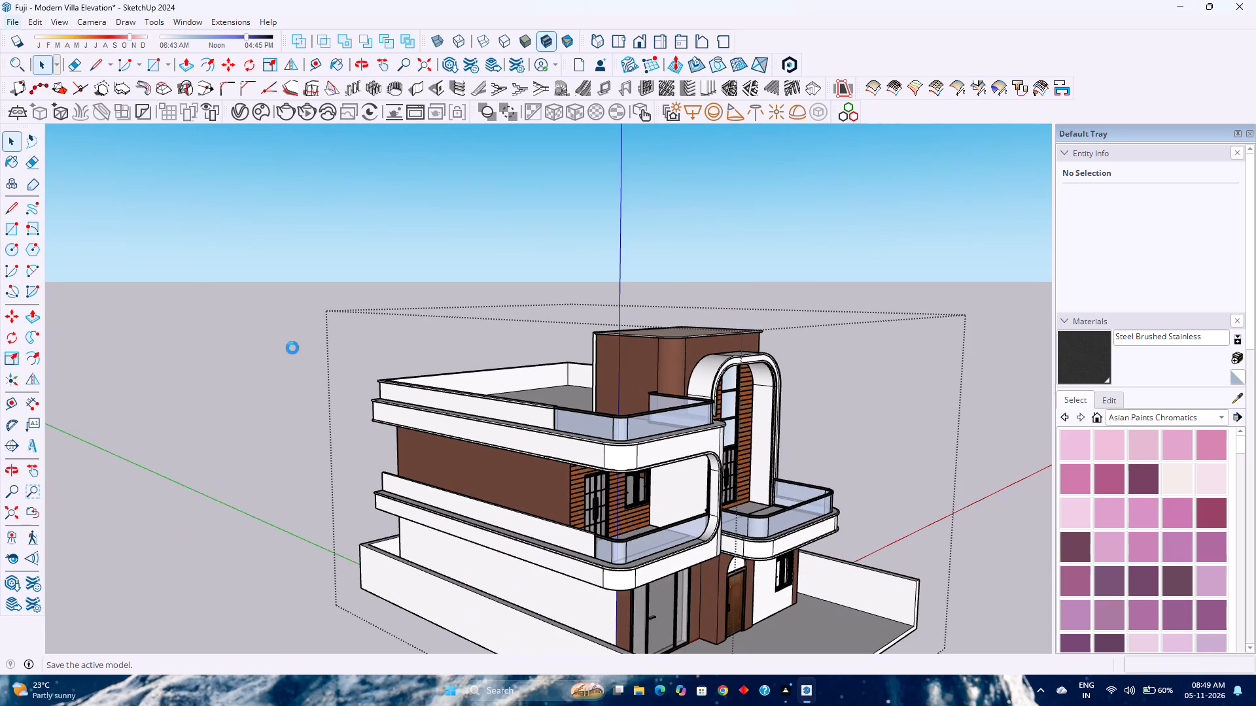
Examine the villa's front facade and tower side from several angles, and select the ground-floor group.
scroll(495, 380, "down", 4)
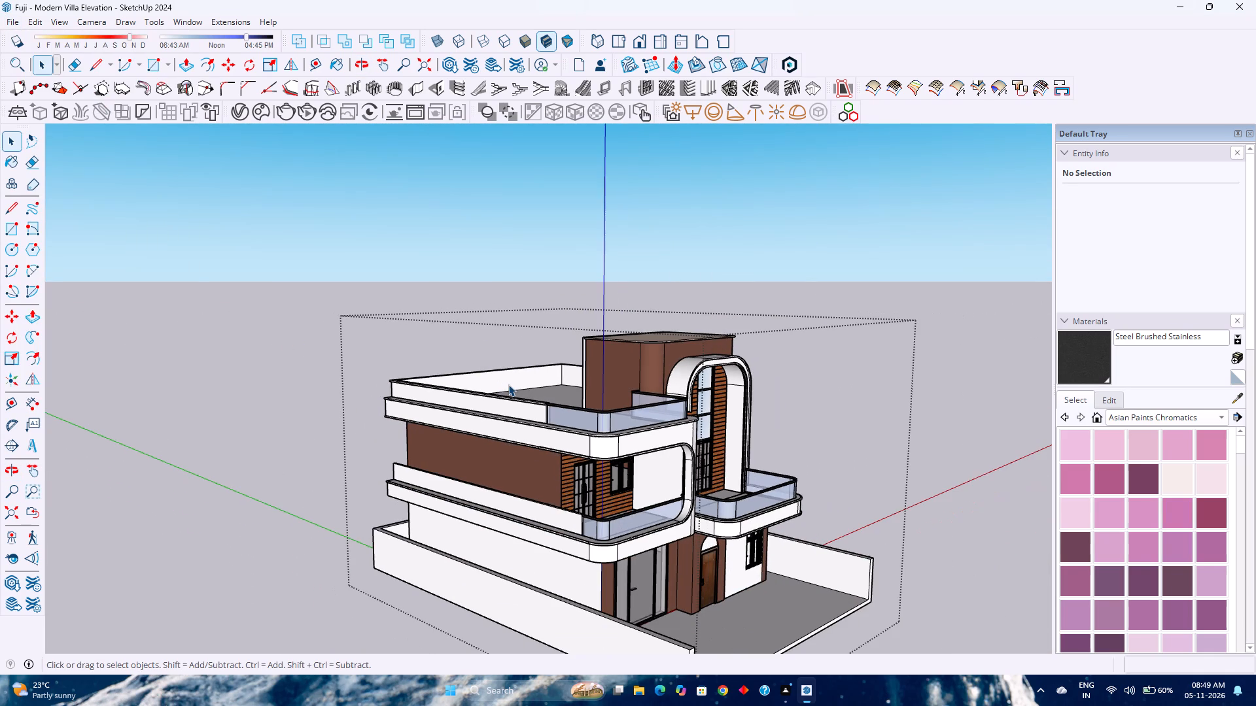
scroll(510, 384, "up", 3)
scroll(510, 384, "down", 4)
middle_click_drag(753, 424, 409, 372)
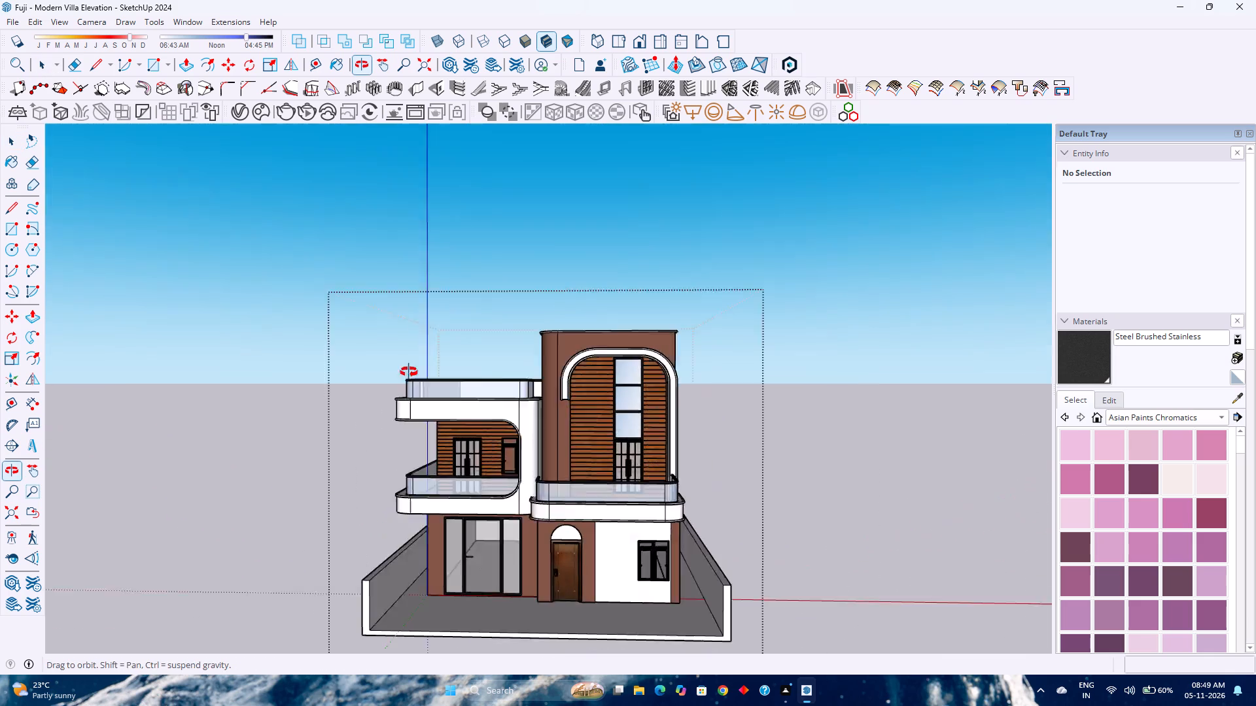
middle_click_drag(409, 372, 331, 354)
middle_click(331, 354)
scroll(436, 415, "up", 4)
scroll(439, 417, "down", 3)
scroll(439, 417, "up", 4)
scroll(435, 416, "down", 2)
scroll(434, 416, "up", 1)
scroll(434, 416, "down", 2)
scroll(433, 416, "up", 2)
scroll(432, 414, "down", 3)
scroll(432, 414, "up", 3)
scroll(432, 414, "down", 3)
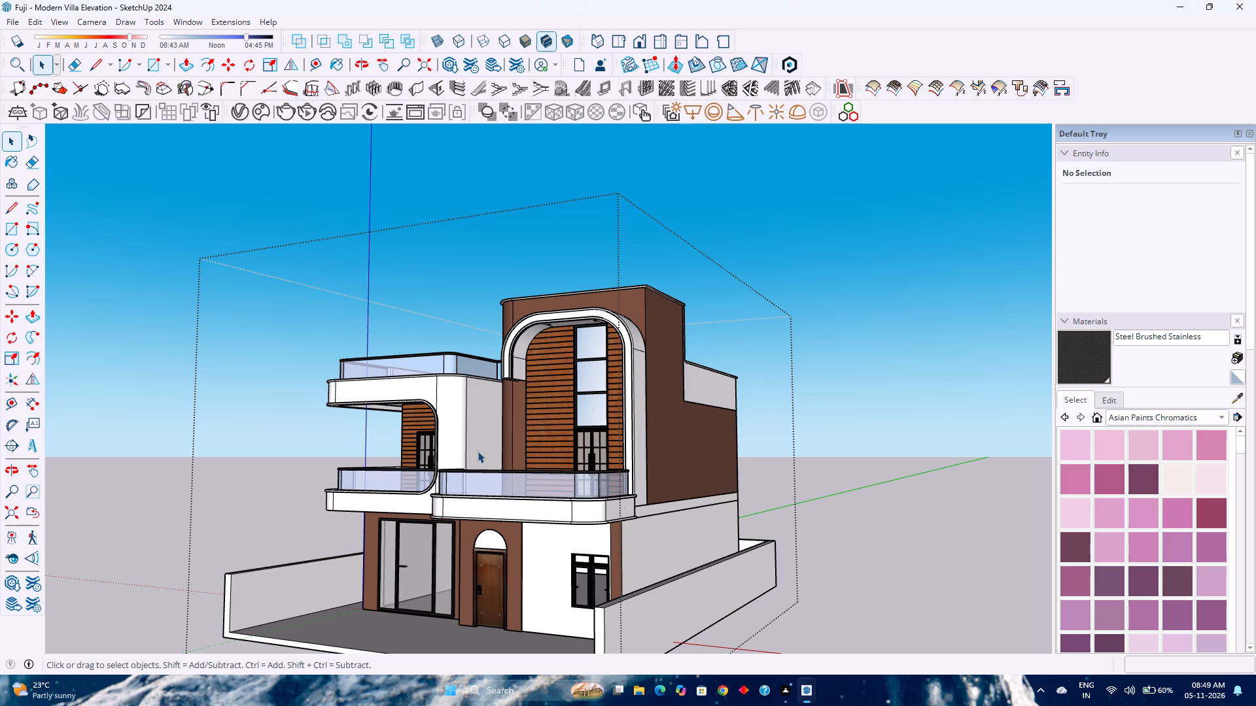
left_click(521, 609)
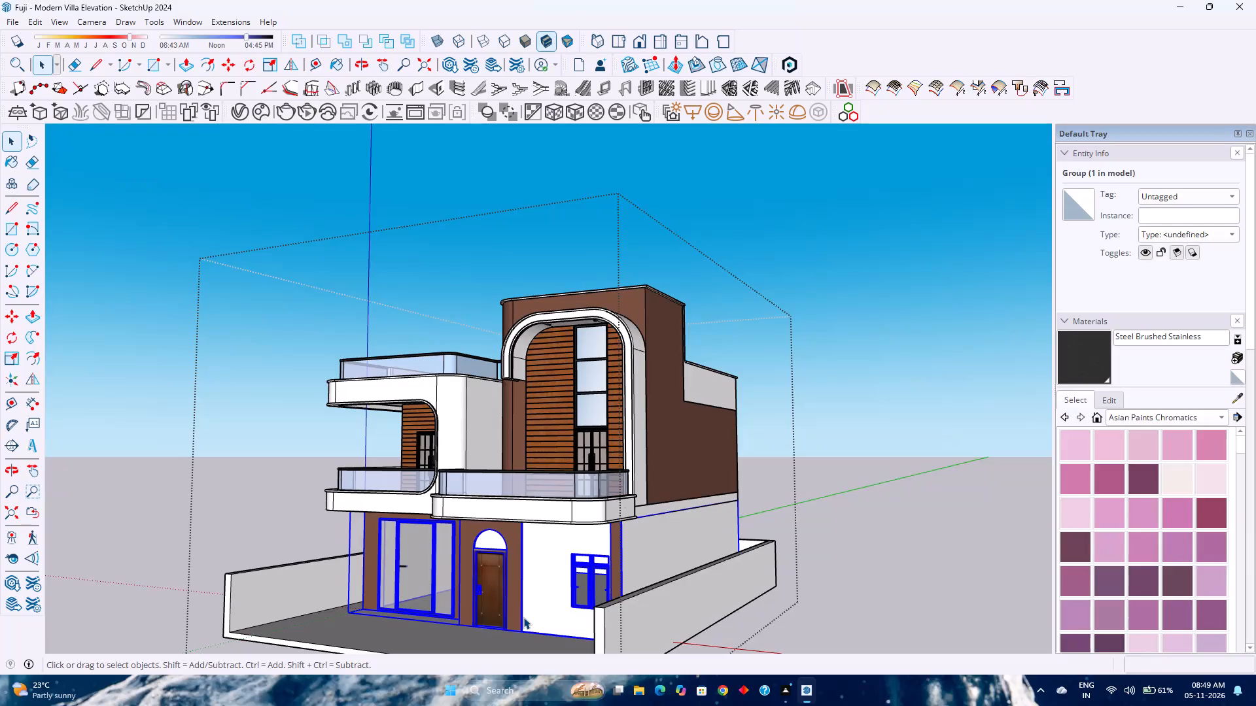
scroll(521, 617, "down", 2)
scroll(521, 617, "up", 1)
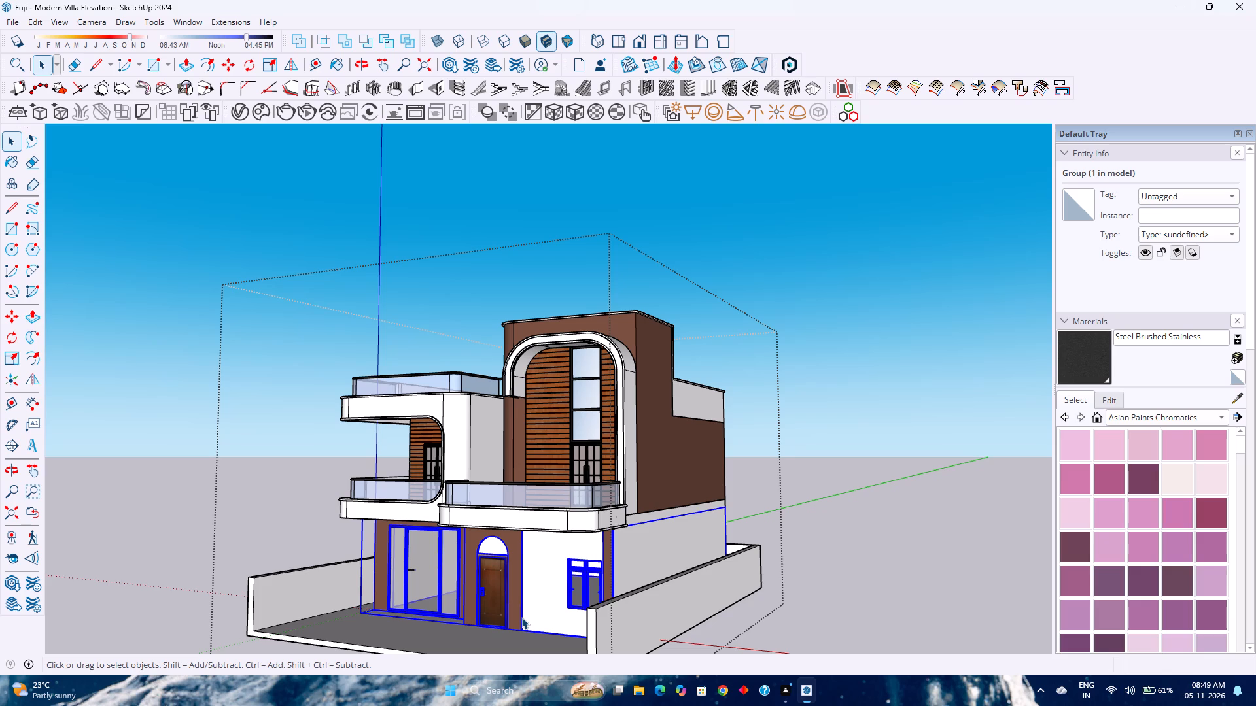
scroll(520, 618, "down", 3)
scroll(520, 619, "up", 4)
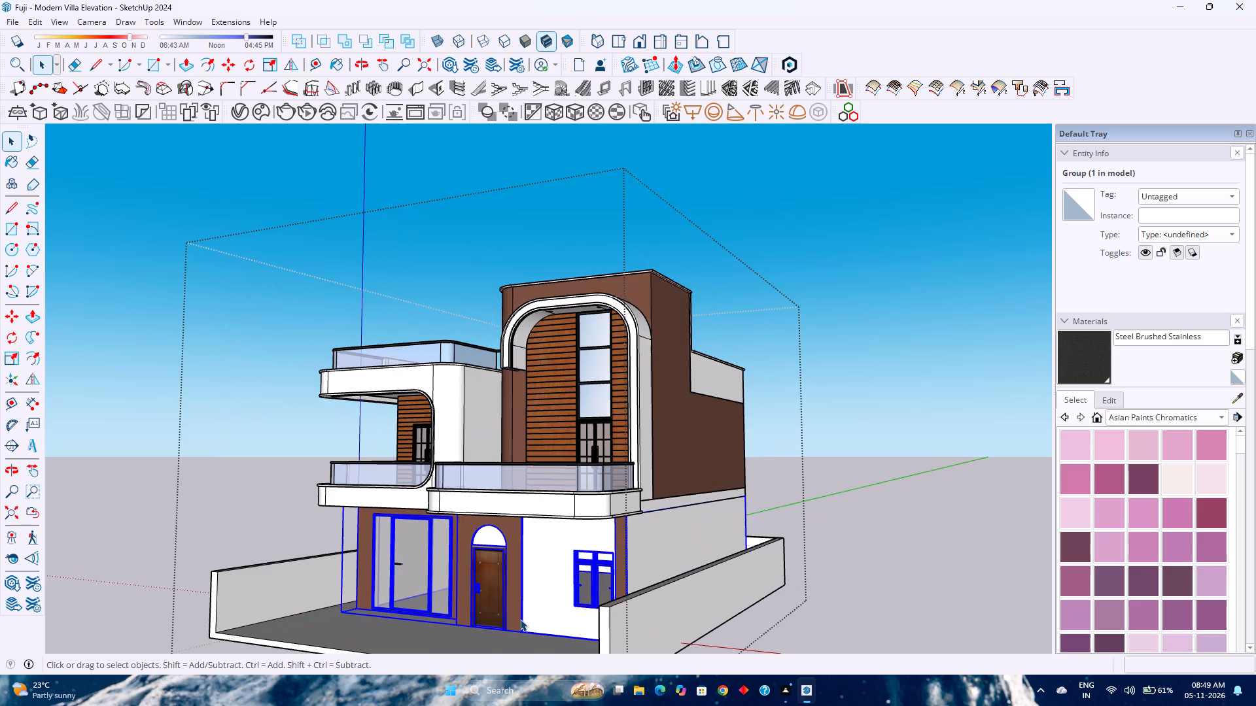
Examine the villa's front and tower side, and select the first-floor balcony group.
middle_click_drag(536, 626, 723, 607)
middle_click(723, 607)
scroll(622, 584, "down", 5)
scroll(622, 584, "up", 1)
scroll(622, 584, "down", 1)
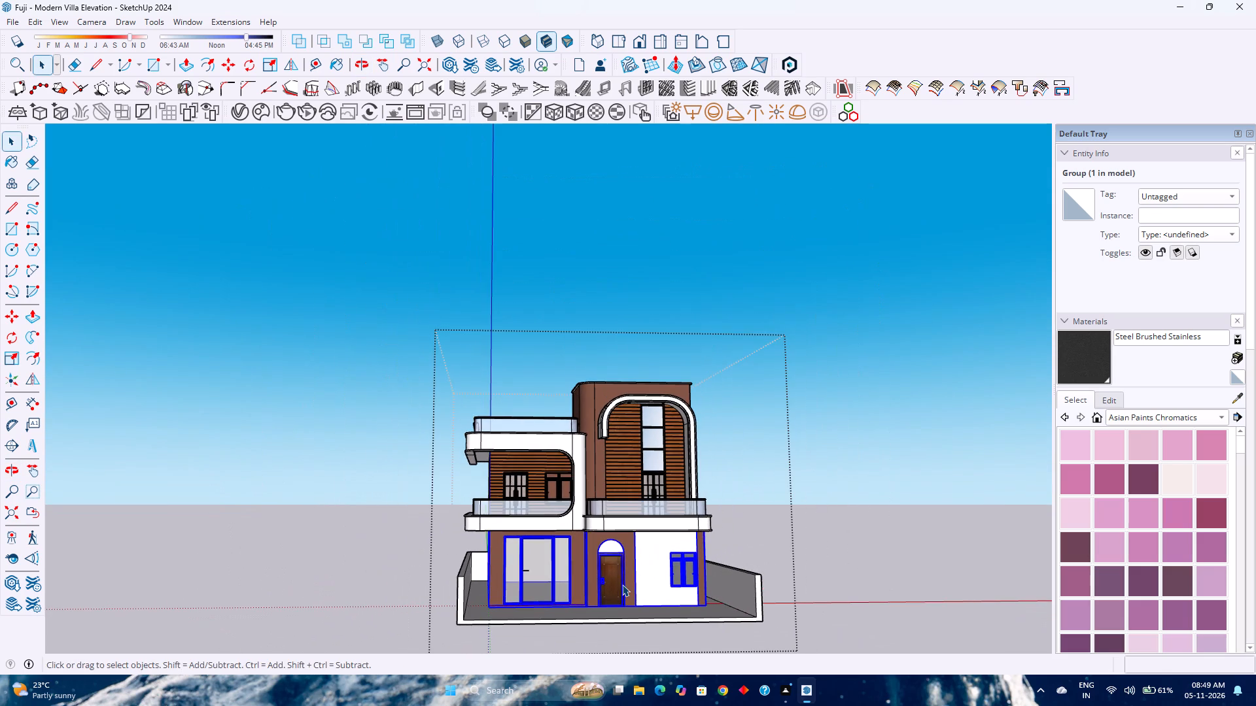
middle_click_drag(631, 579, 172, 641)
middle_click(172, 641)
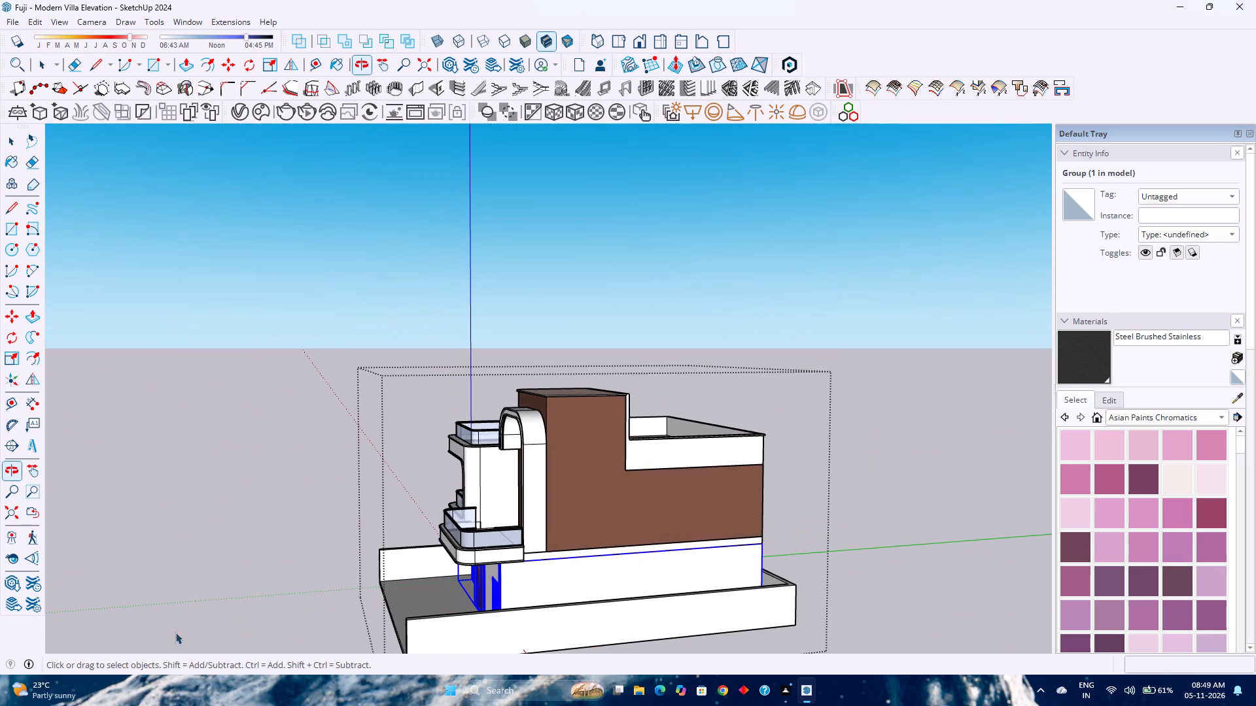
scroll(478, 512, "up", 5)
right_click(480, 509)
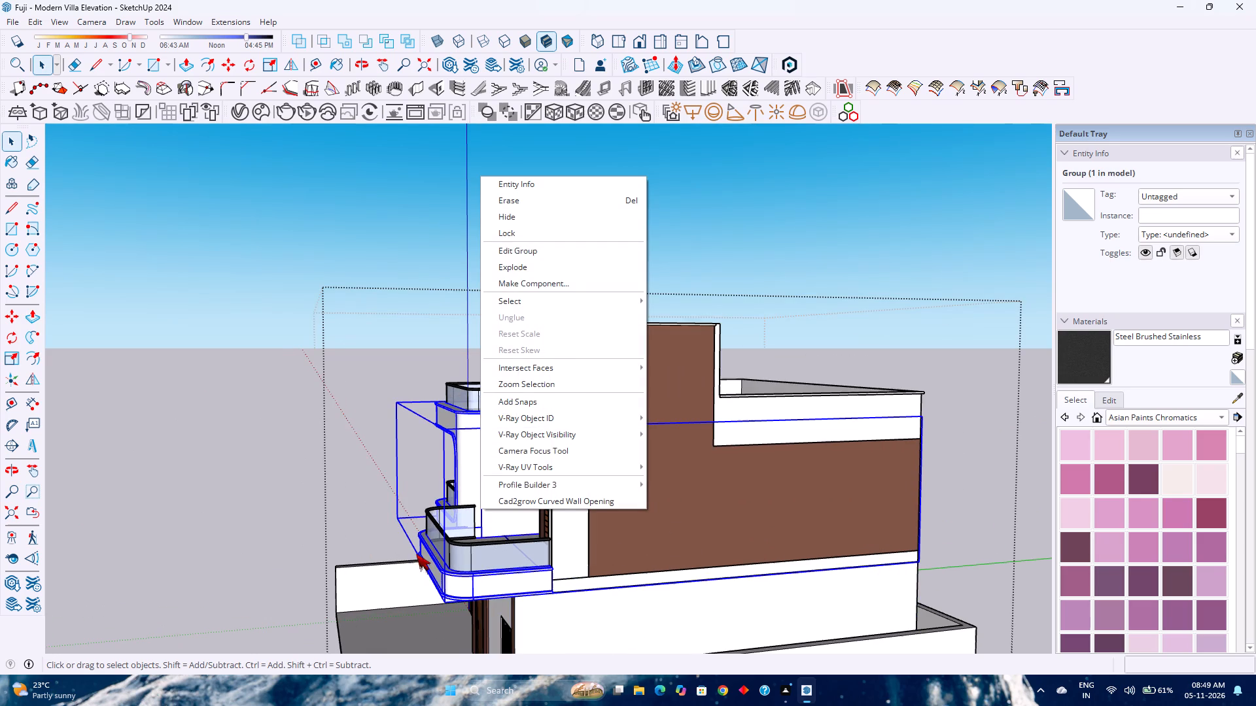
left_click(450, 560)
left_click(497, 467)
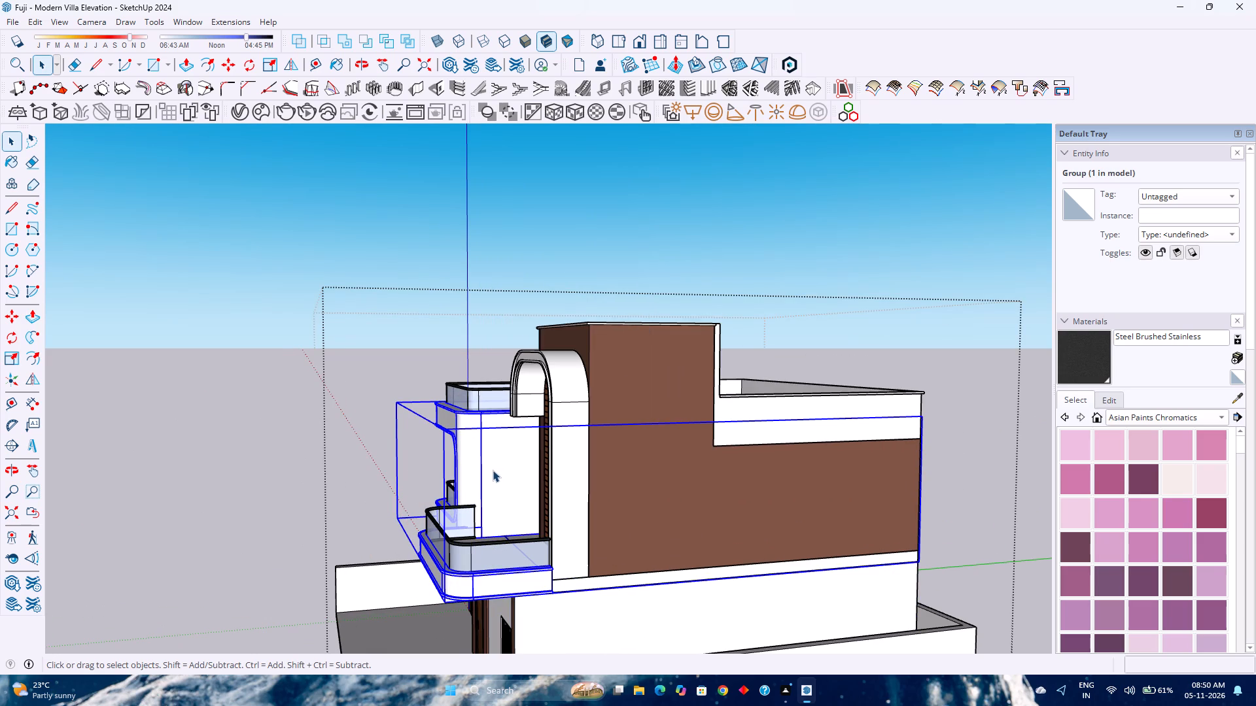
Open the first-floor balcony group and measure the balcony frame's side wall along the green axis, from its curved corner to the tower.
double_click(493, 470)
scroll(492, 470, "up", 6)
middle_click_drag(508, 529, 607, 543)
middle_click(600, 529)
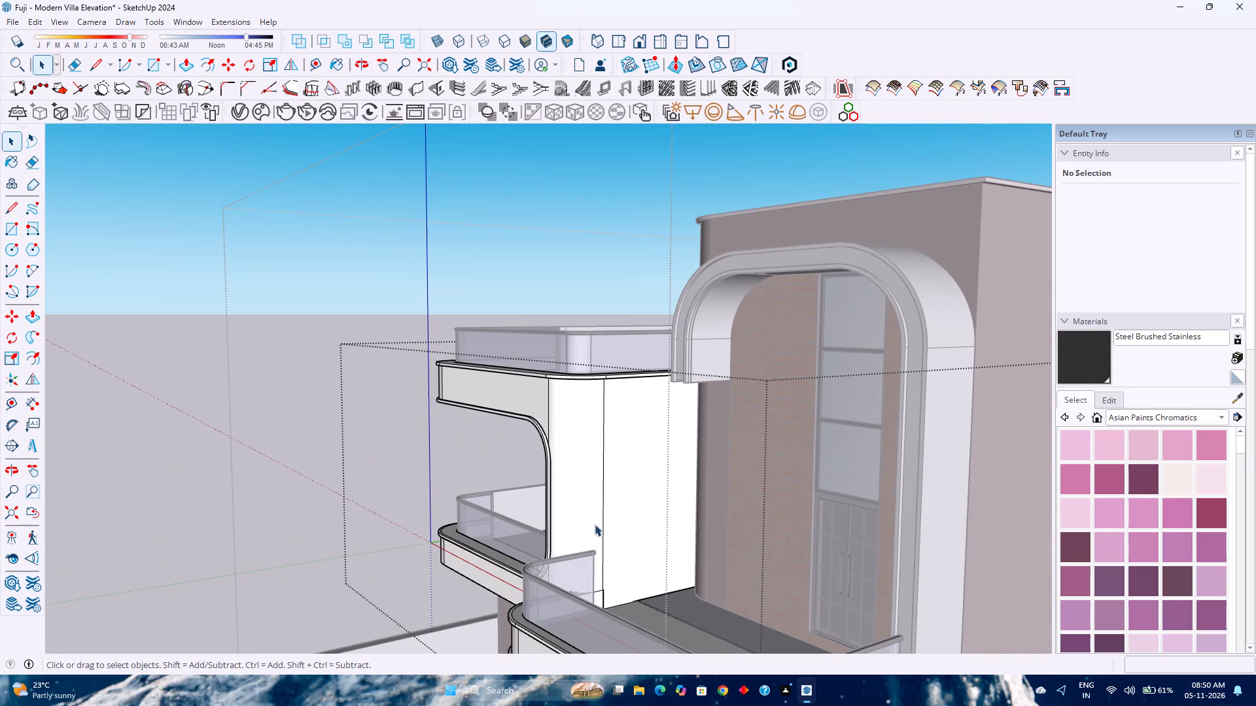
scroll(587, 515, "down", 1)
scroll(606, 550, "up", 3)
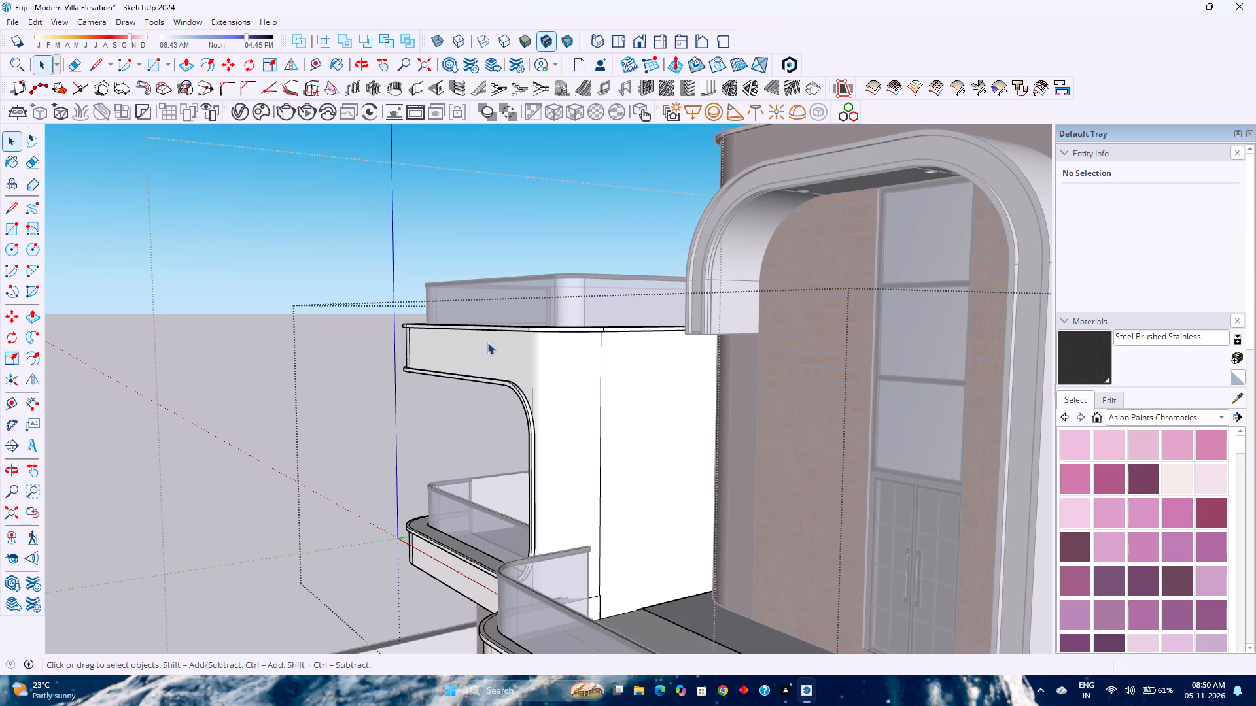
left_click(321, 61)
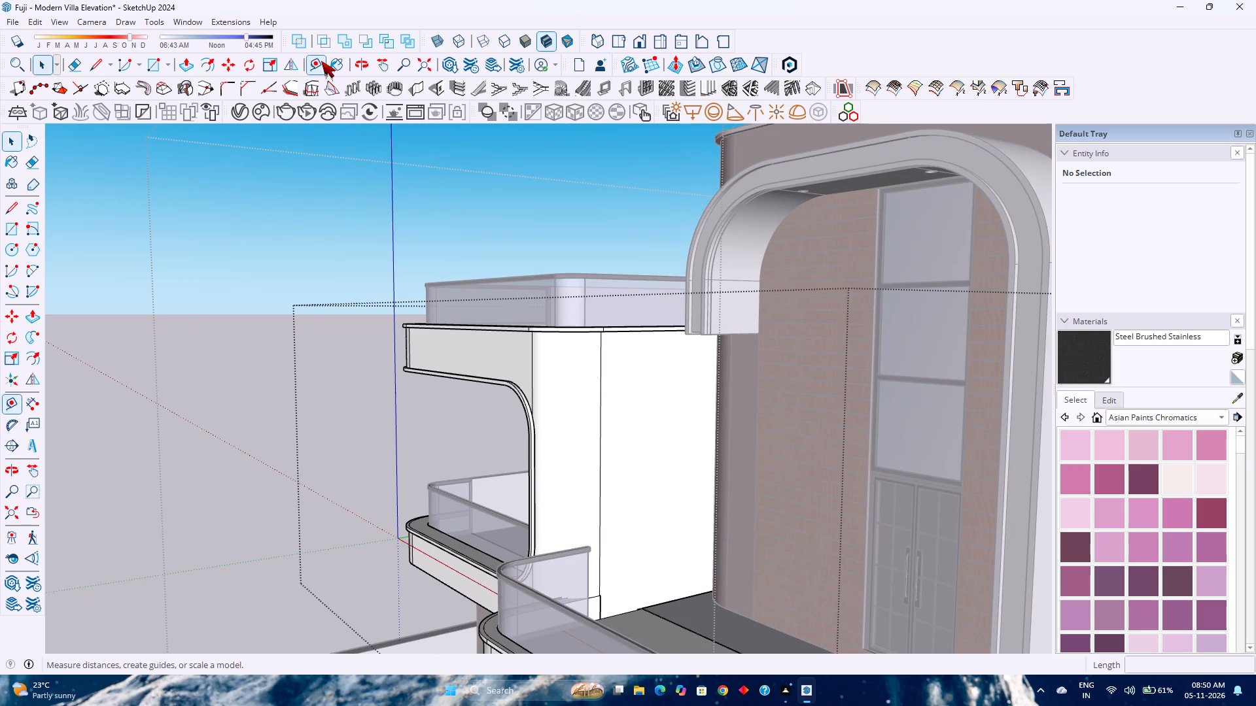
scroll(722, 513, "up", 3)
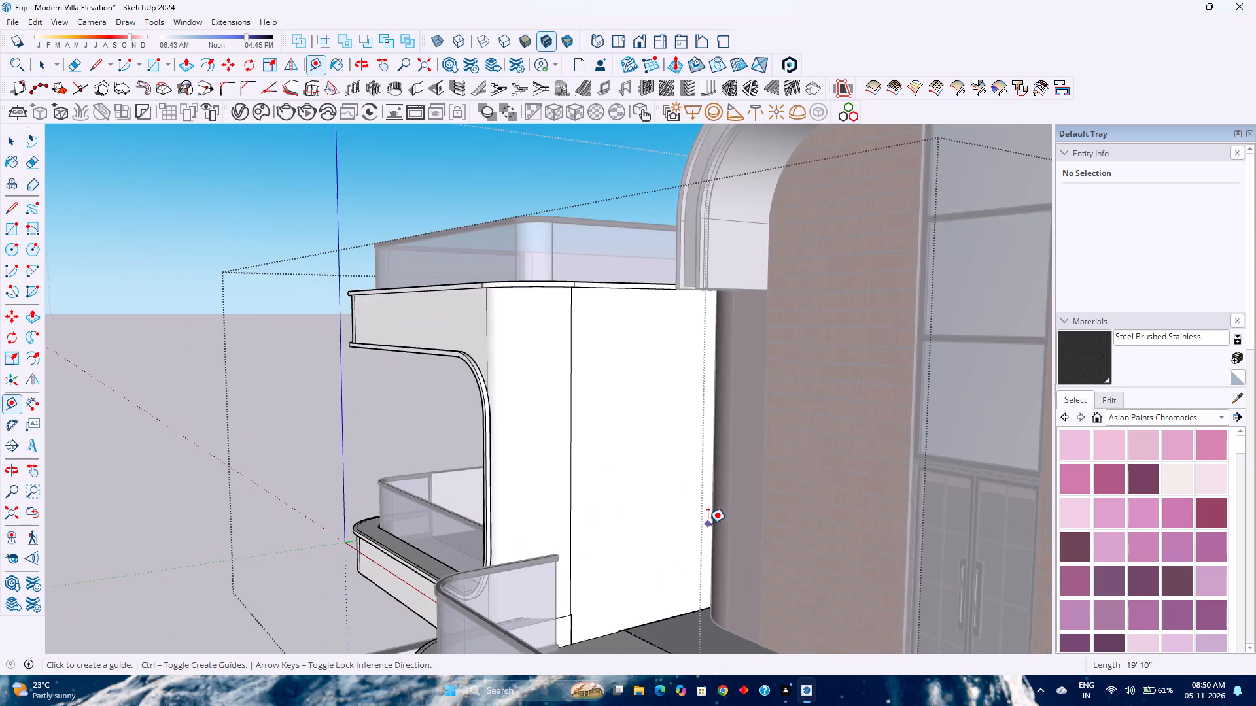
scroll(708, 524, "up", 4)
middle_click_drag(708, 524, 760, 631)
middle_click_drag(760, 636, 859, 699)
middle_click_drag(865, 697, 866, 684)
middle_click(863, 683)
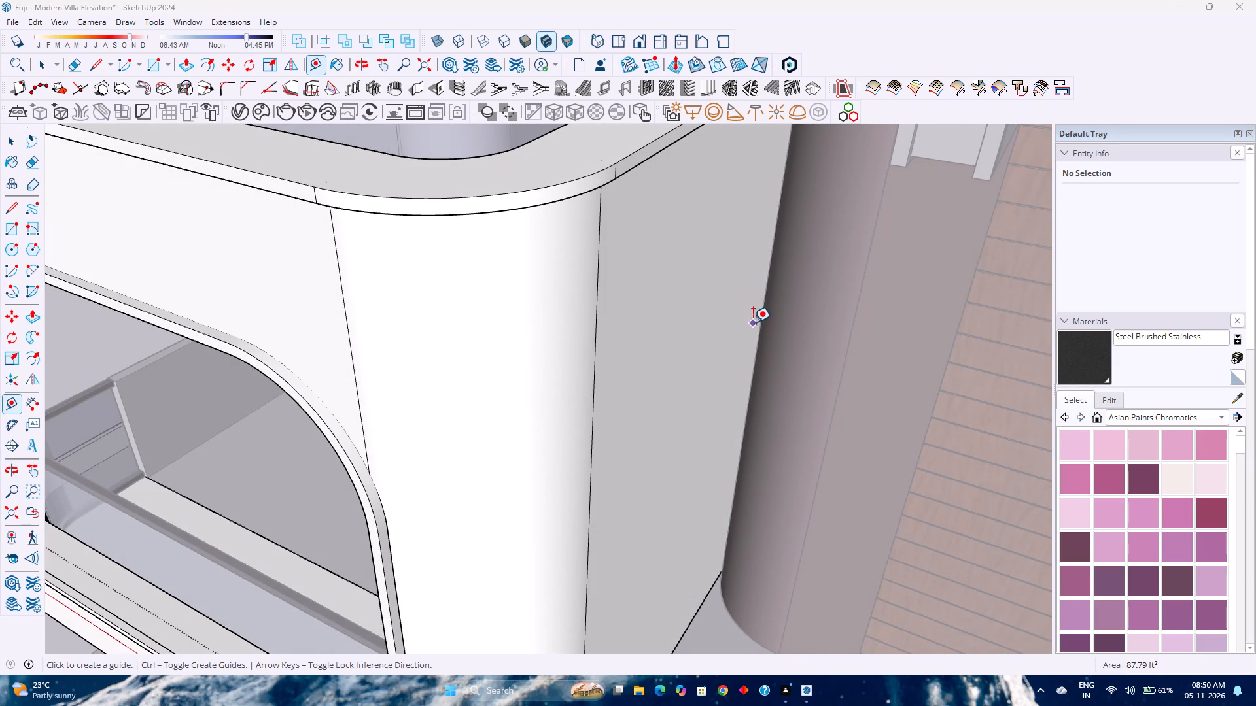
middle_click_drag(760, 290, 818, 358)
scroll(810, 353, "down", 3)
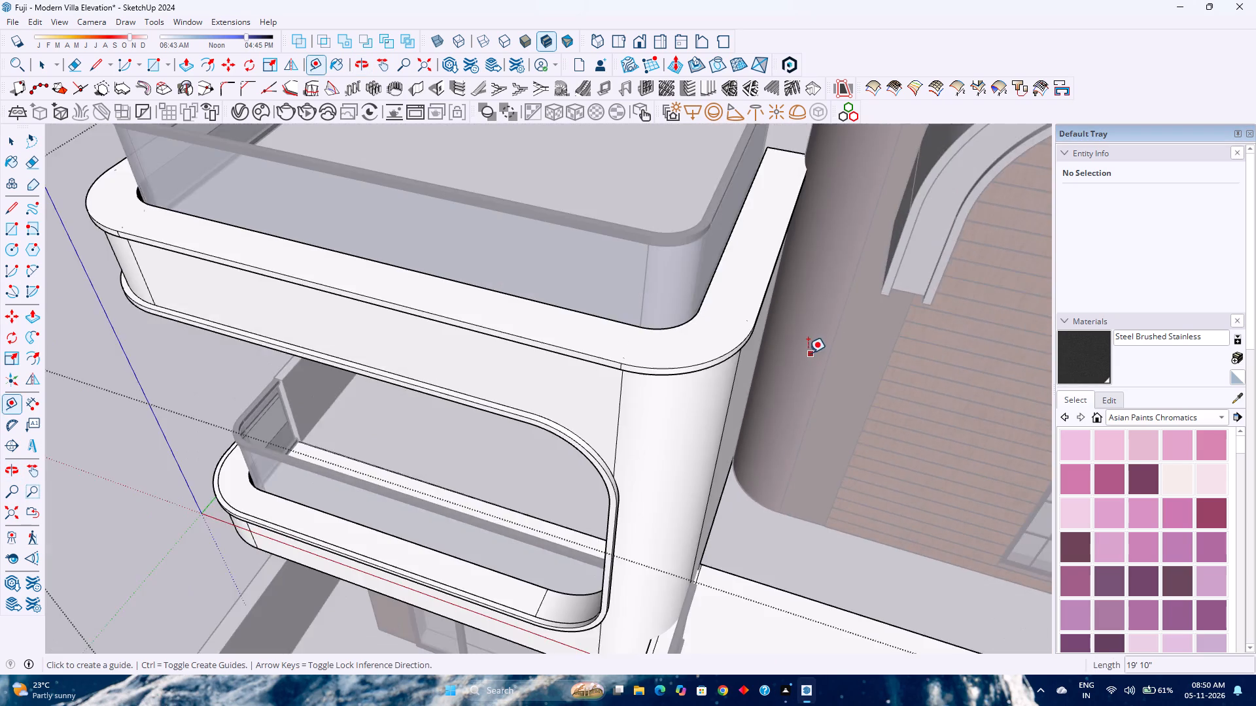
scroll(808, 353, "down", 3)
scroll(792, 382, "up", 1)
middle_click_drag(775, 386, 568, 307)
middle_click(558, 303)
middle_click(557, 301)
left_click(593, 452)
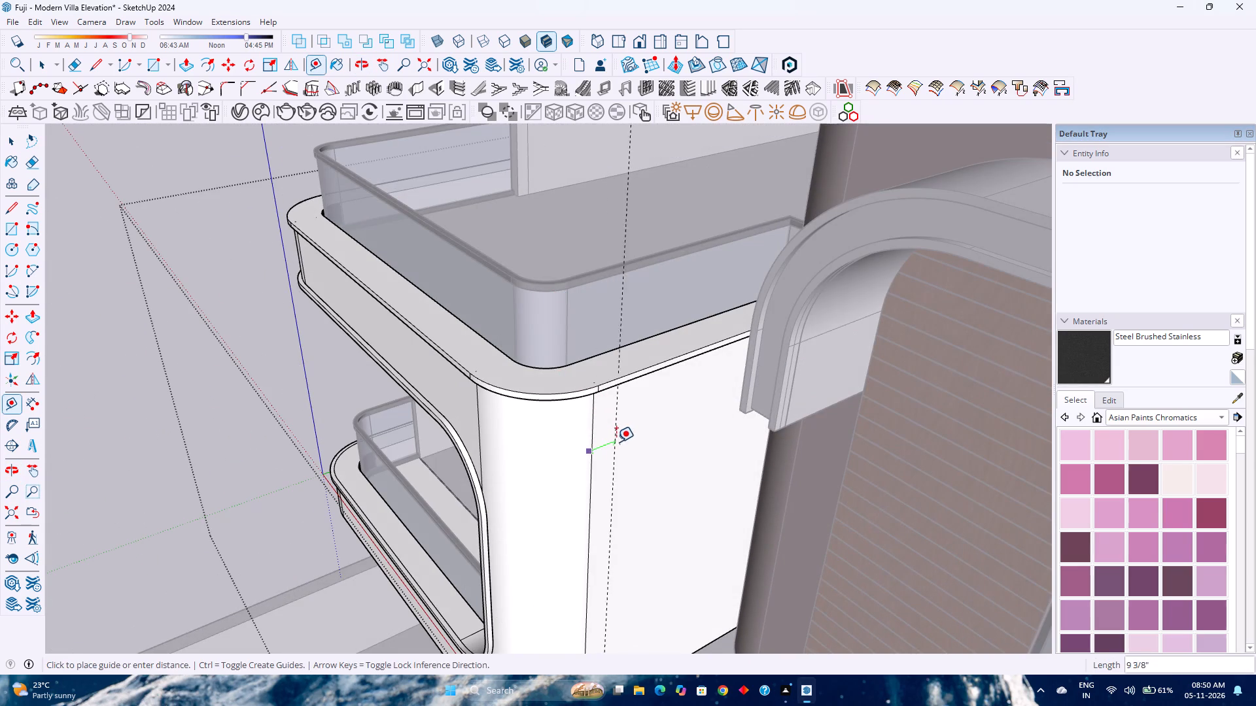
scroll(616, 441, "down", 2)
middle_click_drag(616, 441, 771, 506)
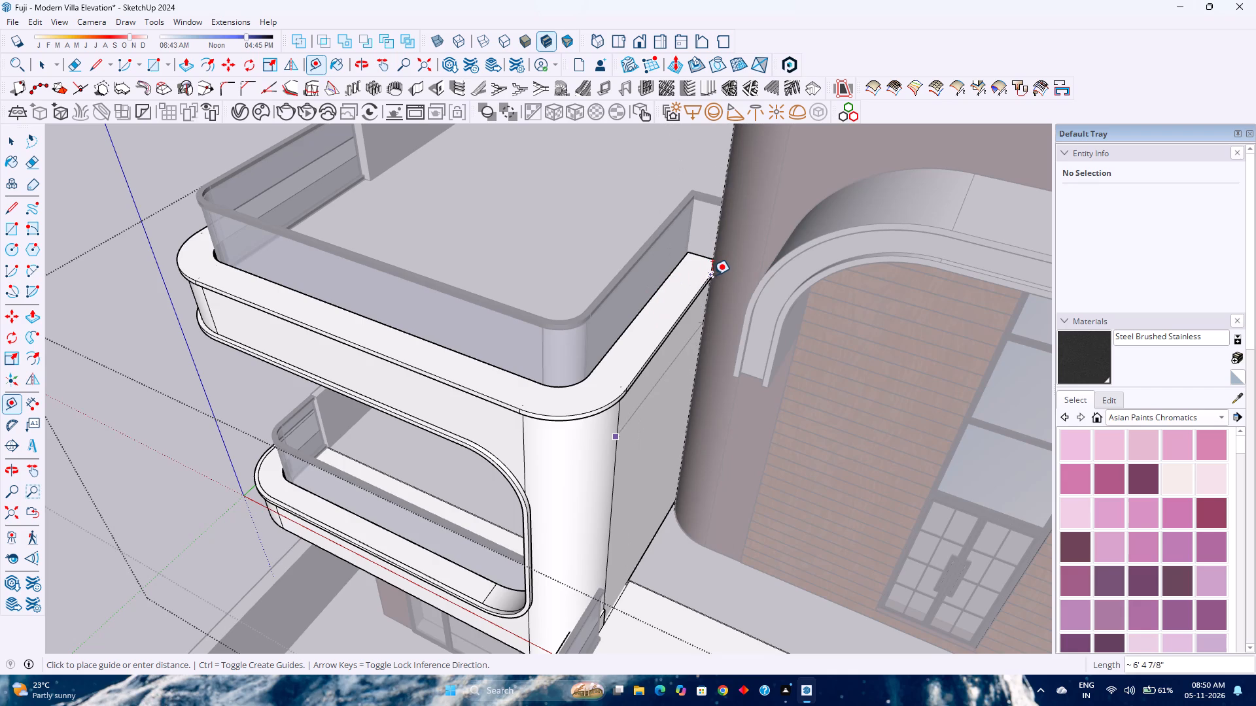
key("Left")
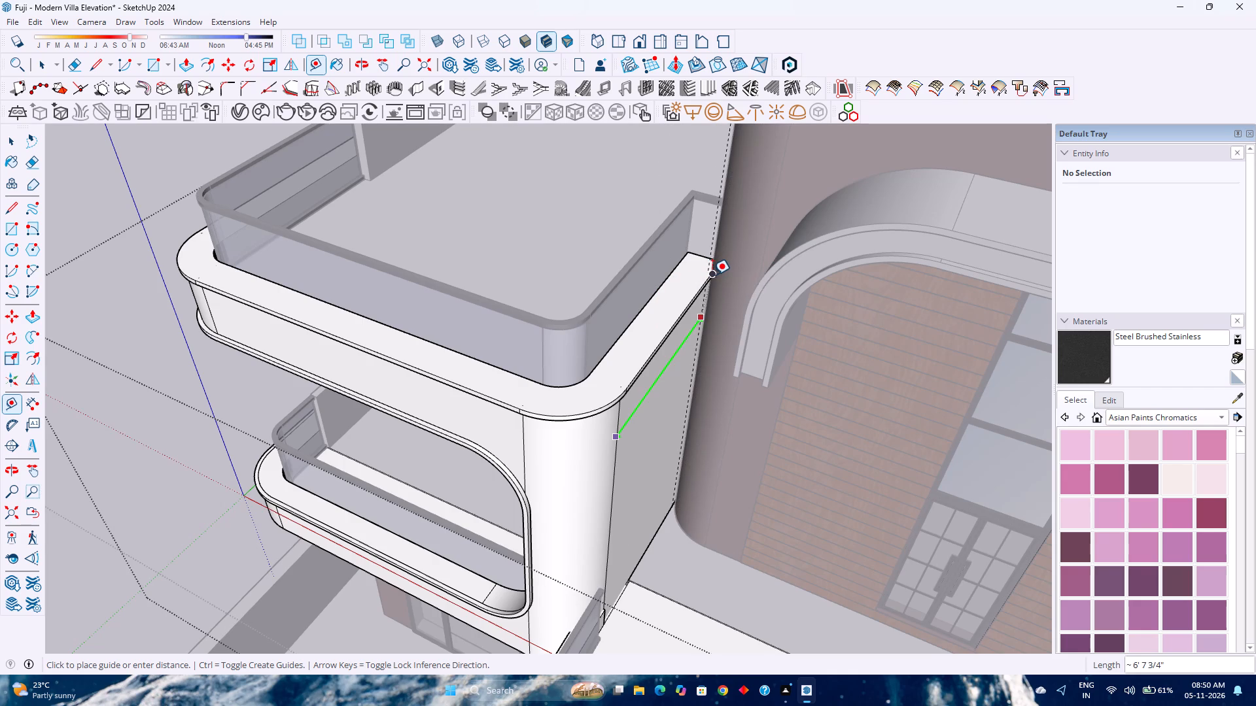
scroll(712, 275, "up", 2)
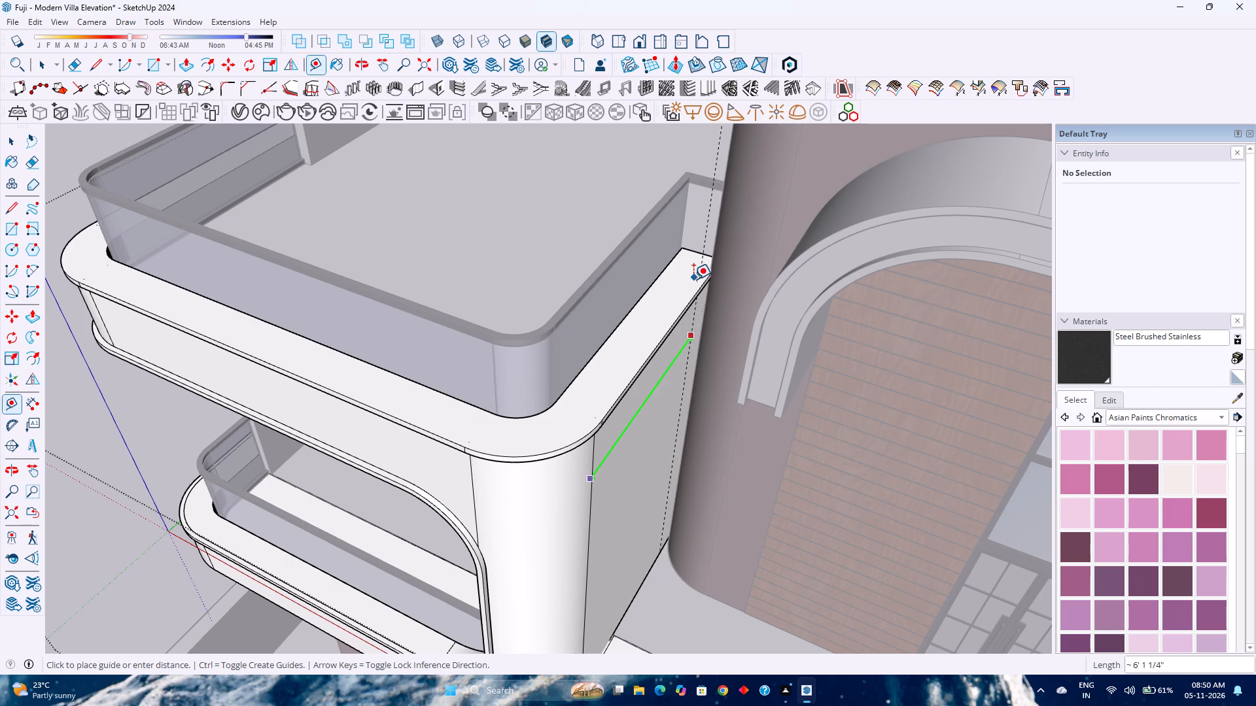
scroll(682, 332, "up", 4)
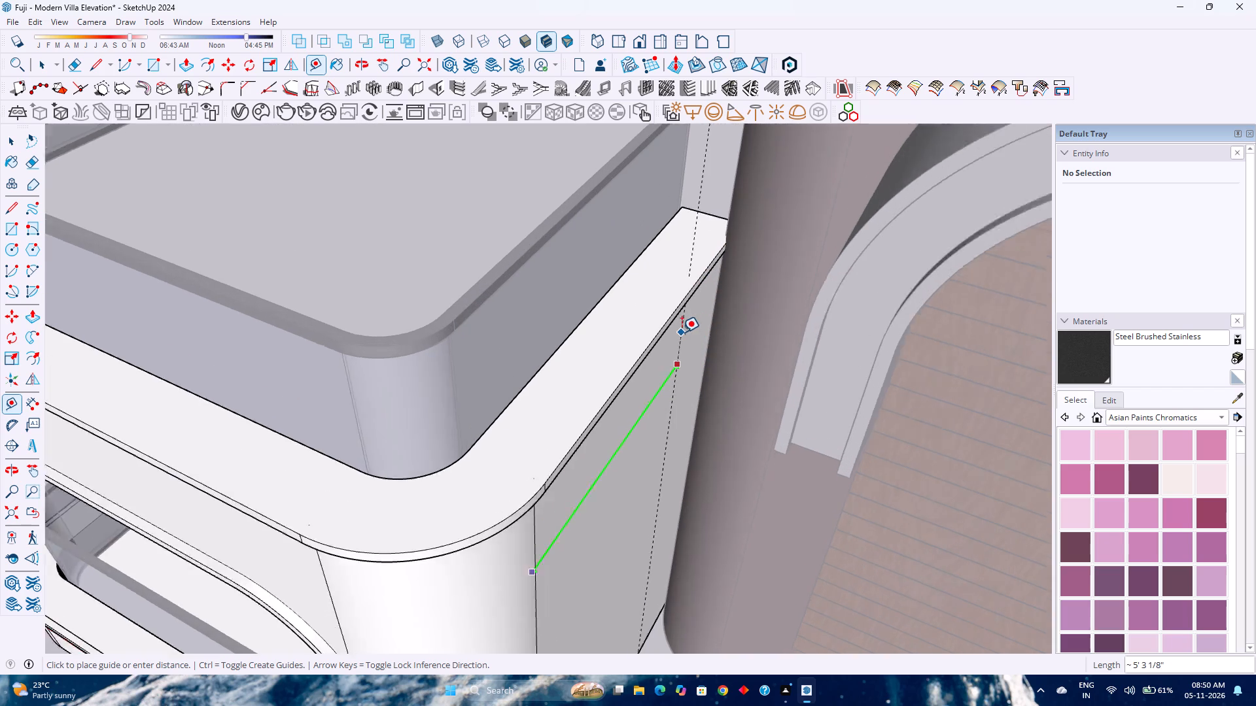
scroll(682, 332, "up", 2)
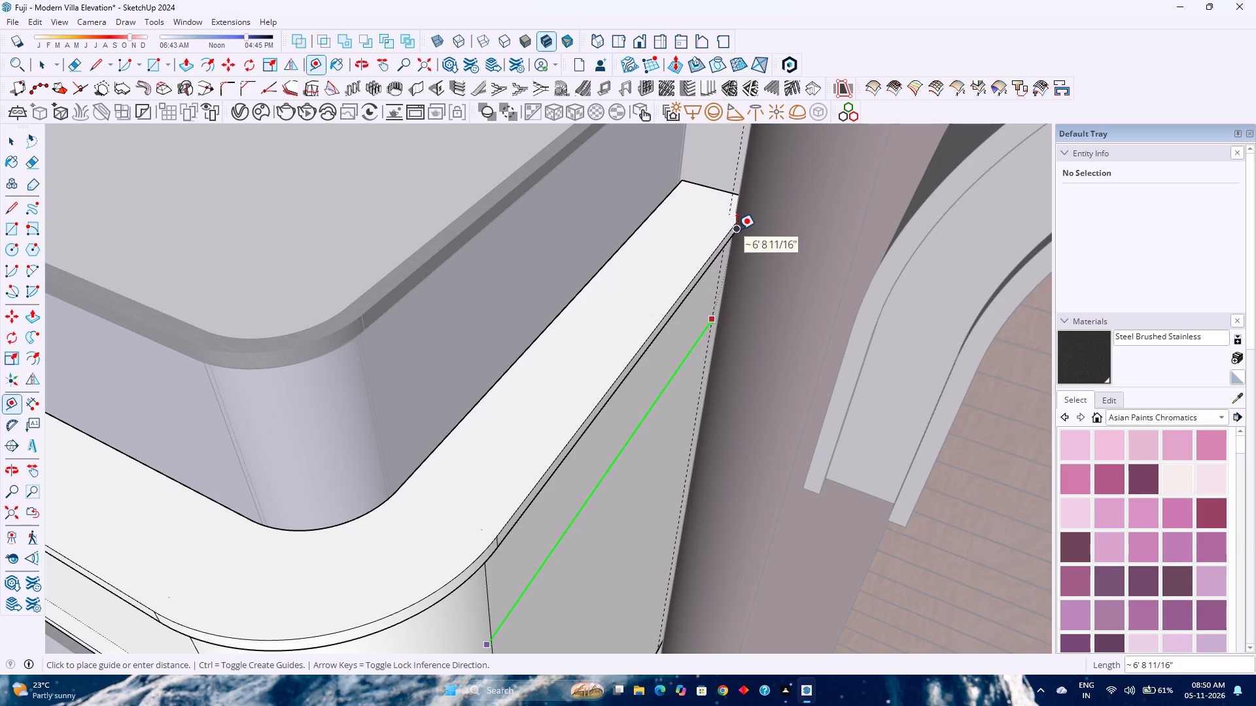
scroll(737, 229, "down", 7)
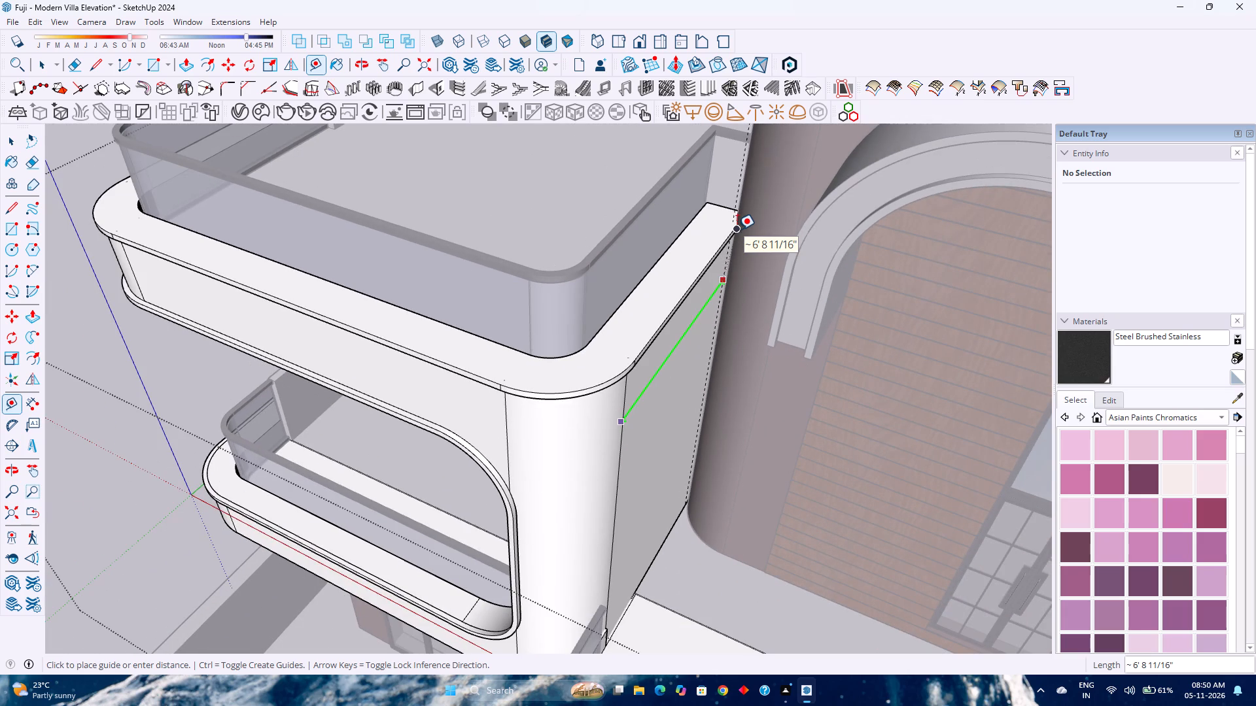
key("space")
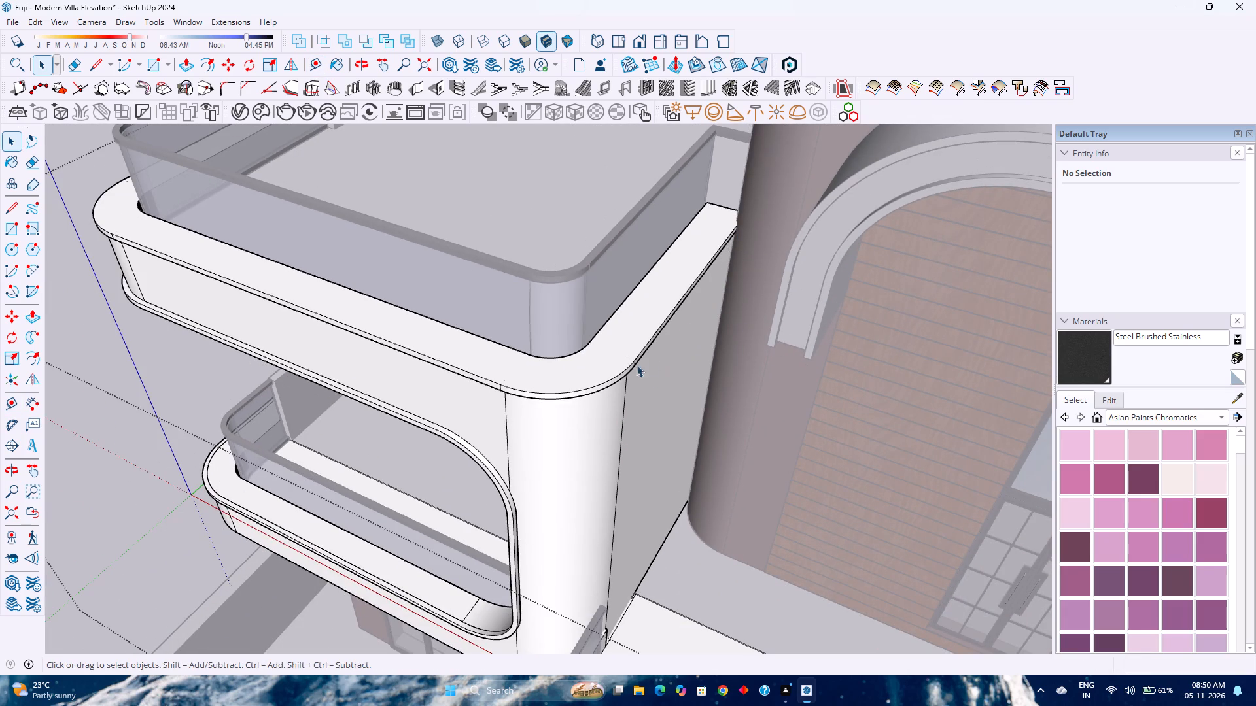
Examine the balconies and front facade from several angles, and leave the first-floor balcony group.
scroll(661, 482, "down", 3)
middle_click_drag(667, 527, 632, 395)
middle_click_drag(631, 388, 631, 381)
scroll(629, 372, "down", 4)
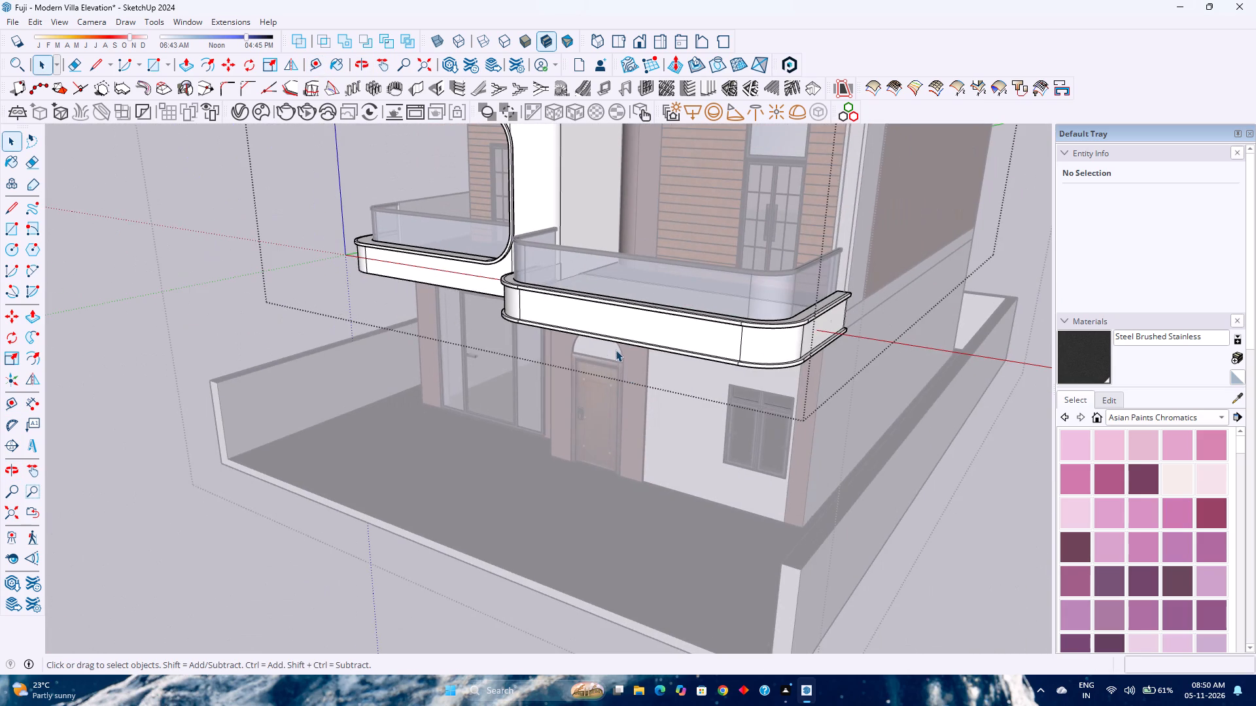
middle_click_drag(613, 345, 723, 516, "shift")
middle_click(724, 518, "shift")
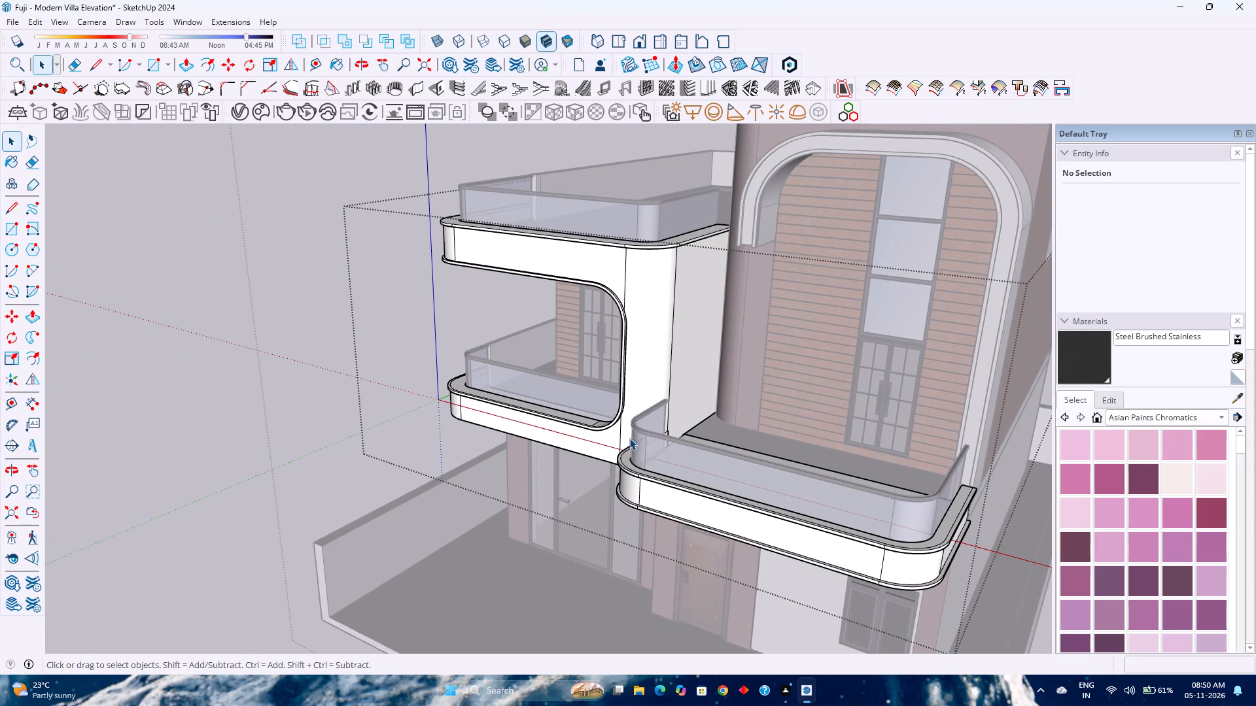
scroll(629, 438, "down", 2)
middle_click_drag(625, 445, 640, 394)
middle_click_drag(644, 391, 652, 378)
middle_click(652, 377)
scroll(649, 377, "up", 2)
middle_click(649, 377)
middle_click(649, 377)
scroll(649, 377, "down", 3)
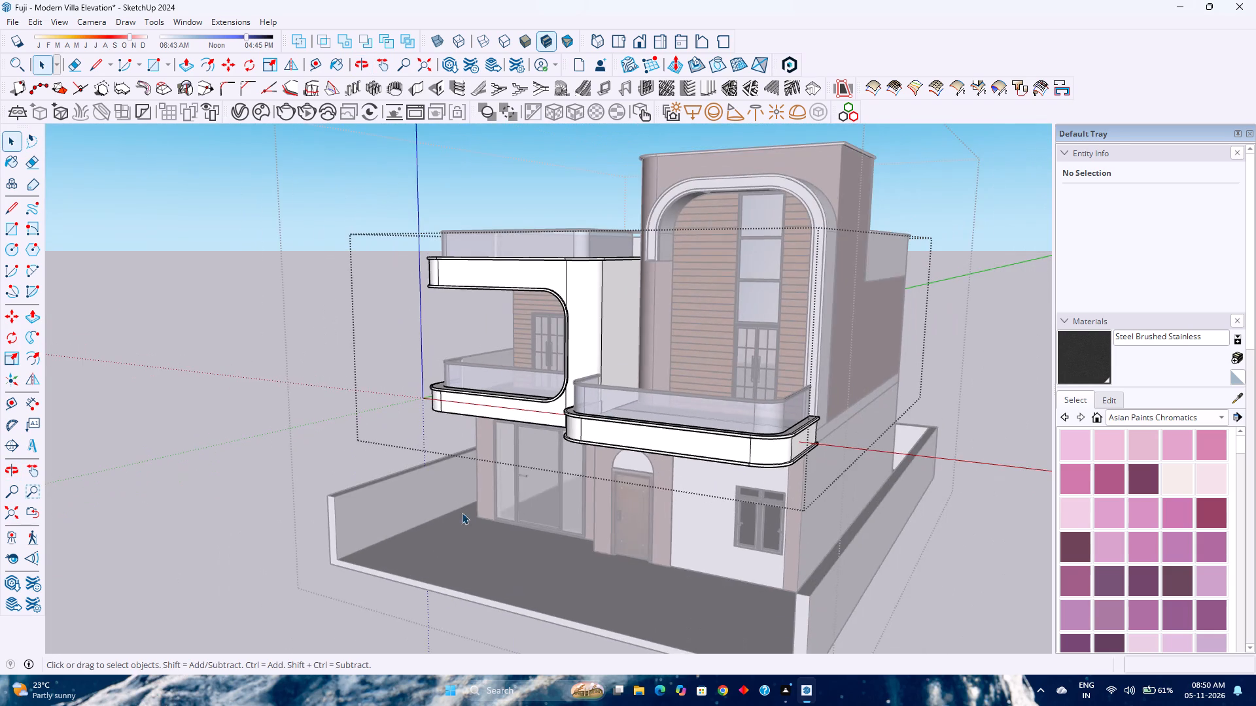
left_click(322, 546)
scroll(191, 526, "down", 1)
middle_click_drag(191, 526, 323, 445)
middle_click(323, 445)
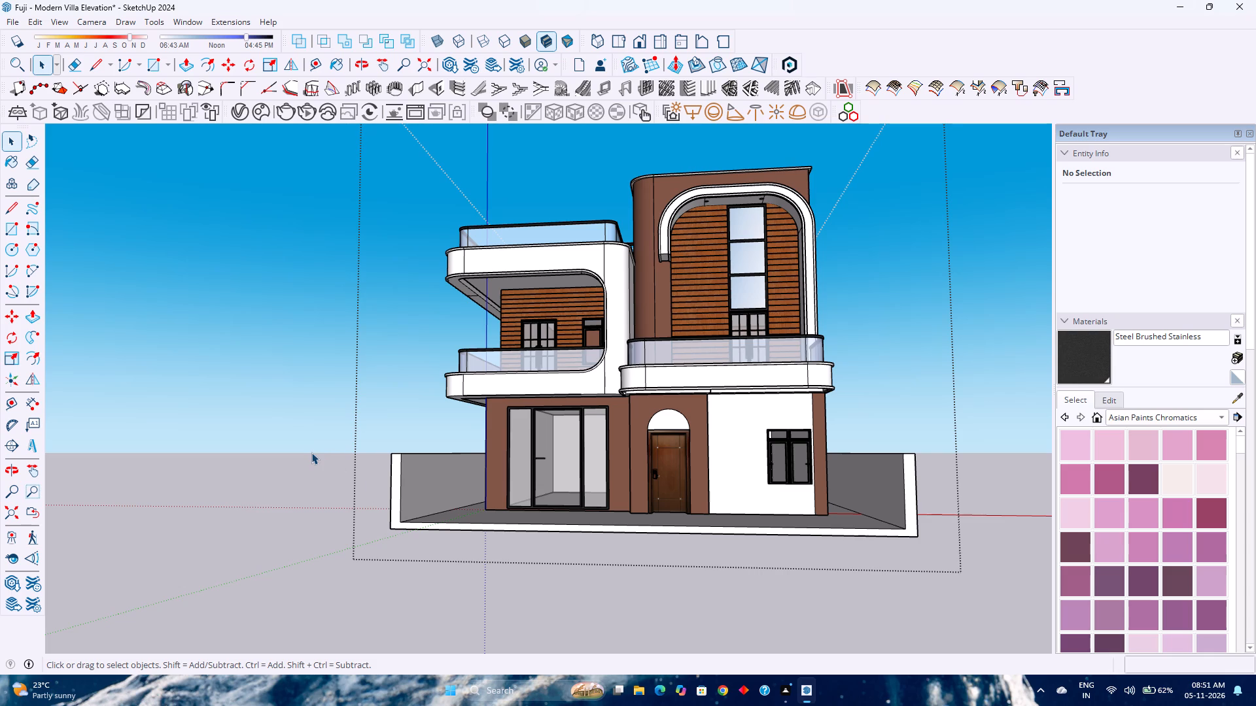
Inside the nested balcony group above the entrance door, copy the slab's underside face 25' along the red axis.
scroll(256, 292, "down", 2)
middle_click_drag(433, 426, 471, 290)
middle_click(472, 288)
middle_click(472, 288)
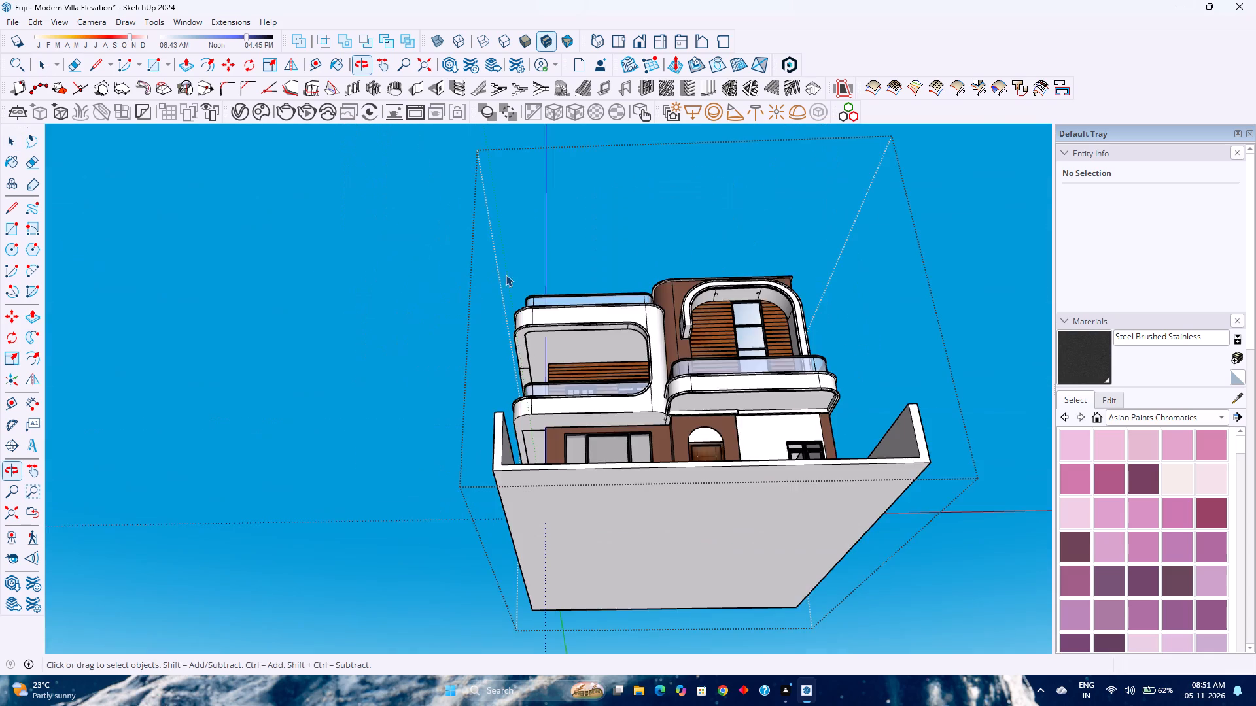
scroll(574, 328, "up", 4)
scroll(639, 411, "up", 3)
scroll(937, 462, "up", 4)
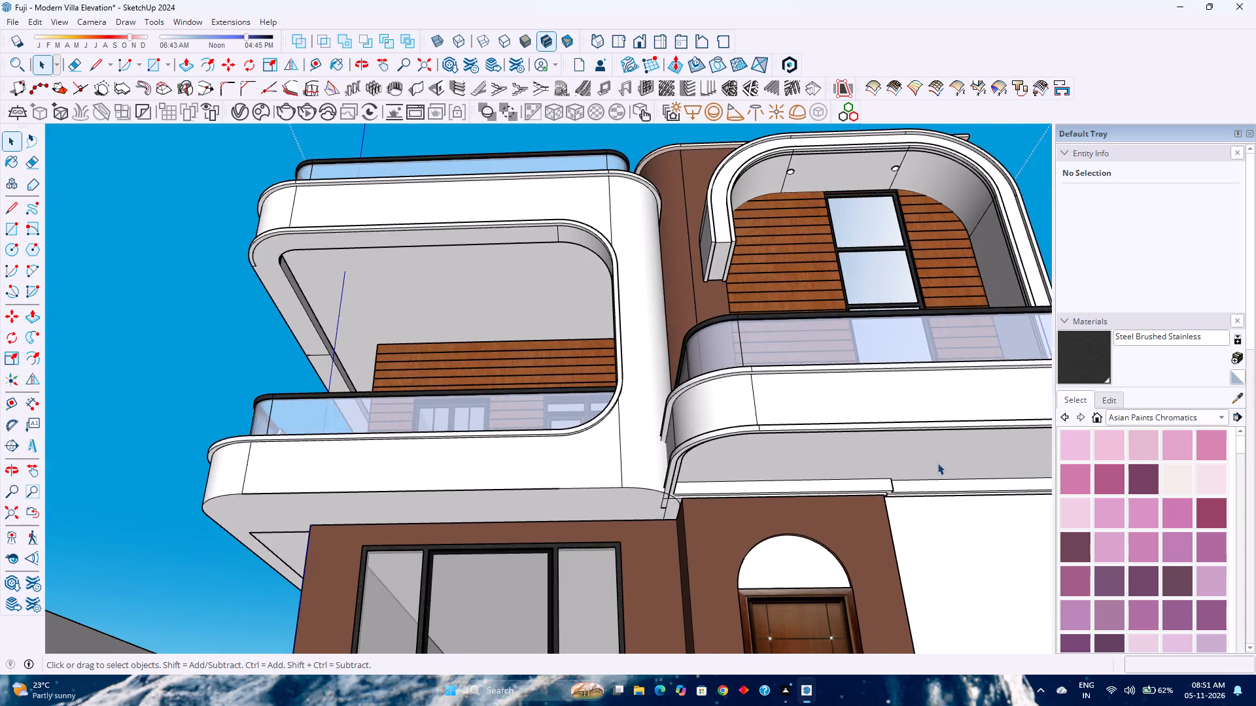
middle_click_drag(936, 462, 855, 410)
middle_click(855, 410)
scroll(844, 412, "up", 2)
left_click(843, 412)
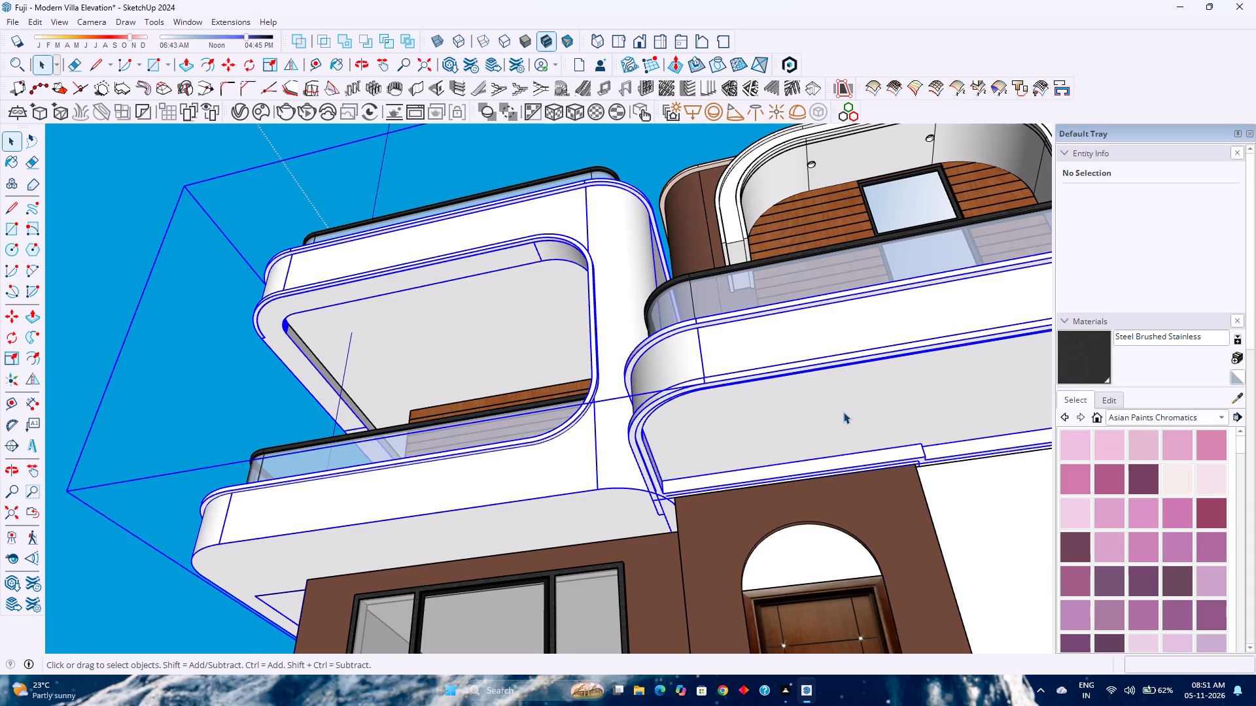
double_click(843, 412)
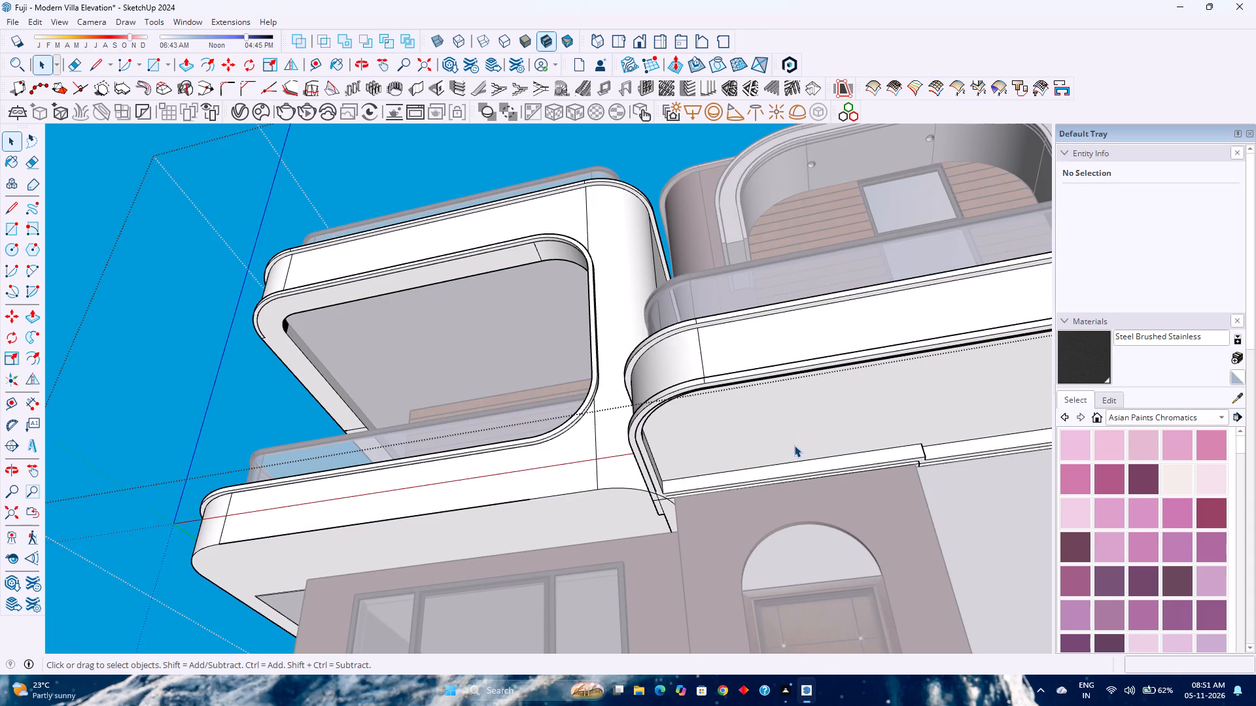
left_click(795, 439)
double_click(794, 439)
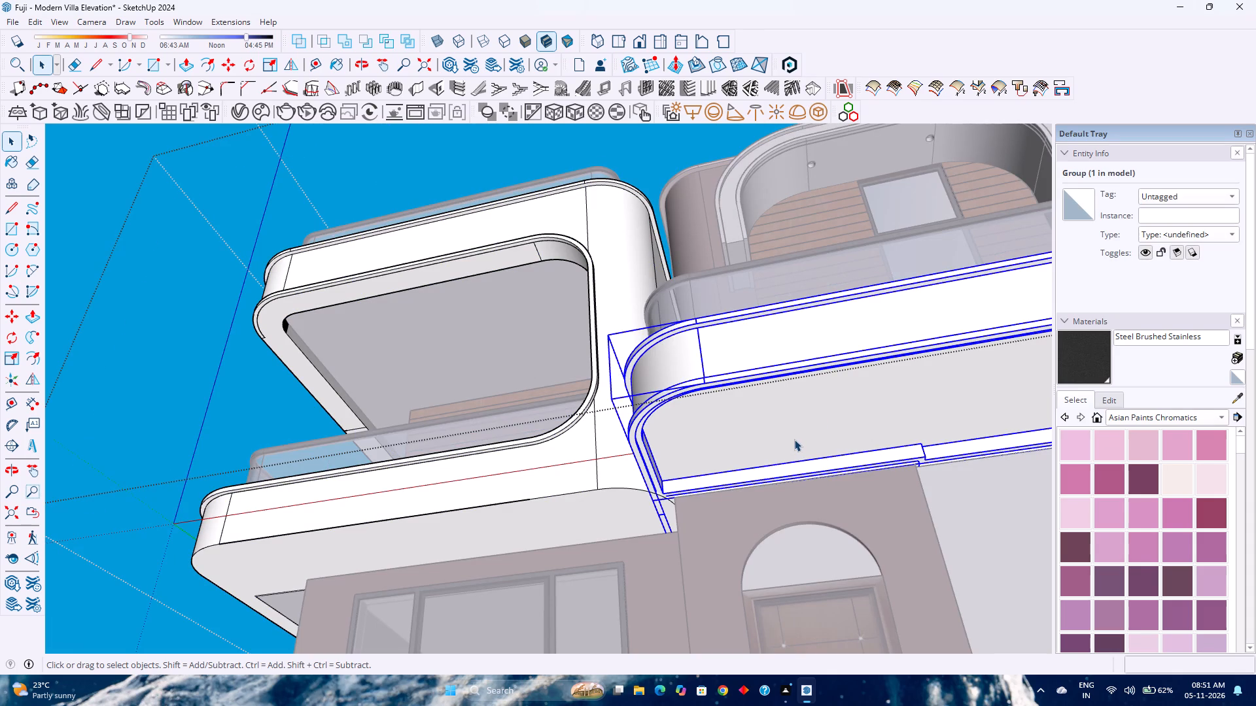
left_click(786, 437)
scroll(673, 435, "down", 4)
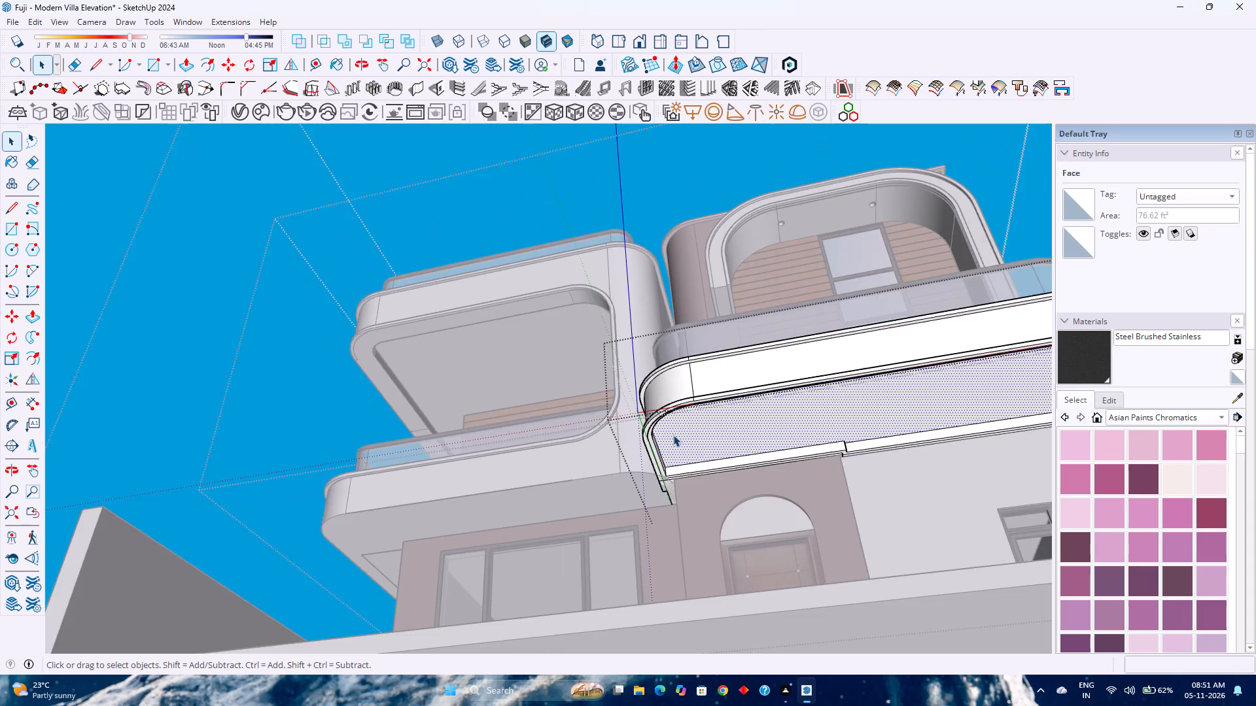
scroll(673, 435, "down", 4)
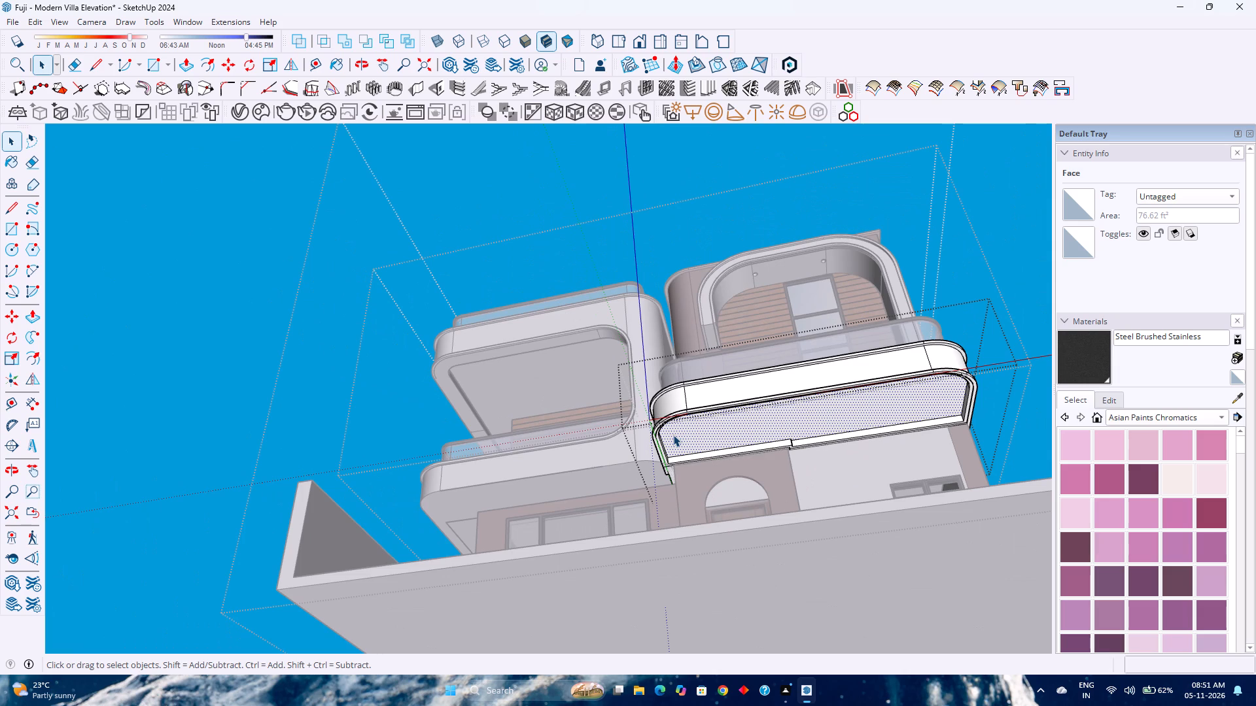
key("m")
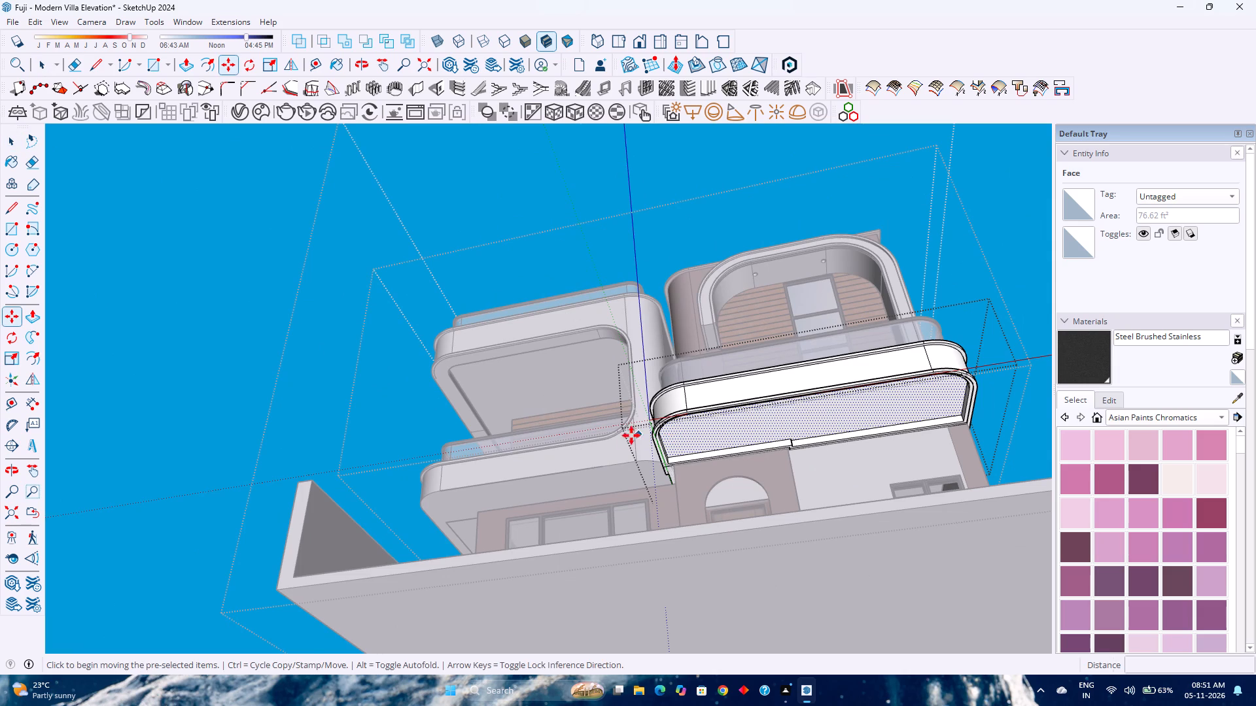
left_click(958, 414)
scroll(1018, 414, "down", 4)
middle_click_drag(1018, 414, 588, 403, "shift")
middle_click(588, 403, "shift")
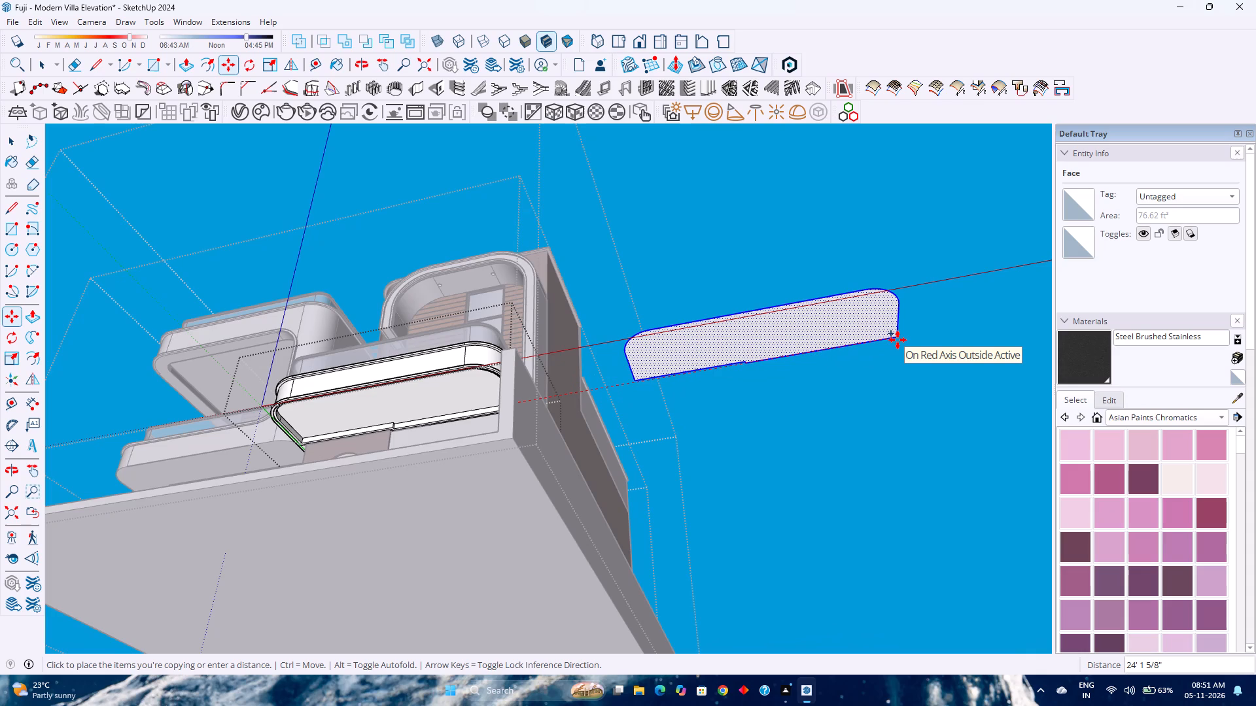
type("25'")
key("Return")
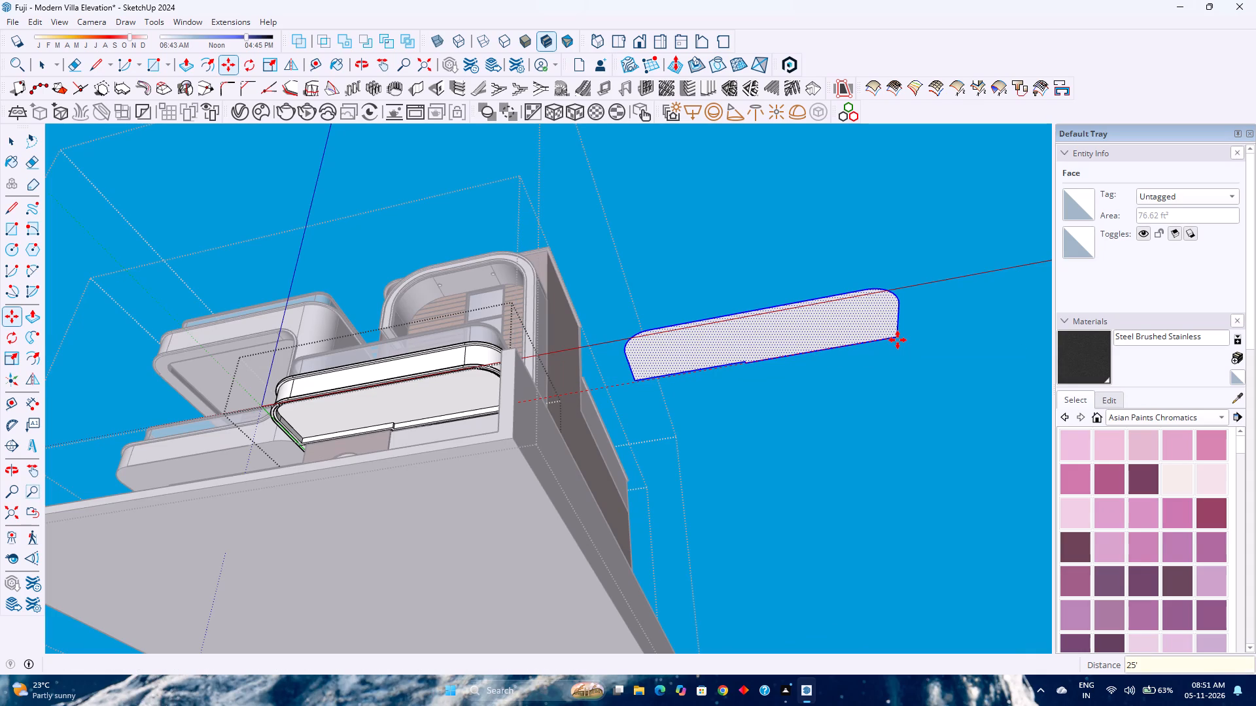
Make the copied balcony underside face and its edges a group.
key("space")
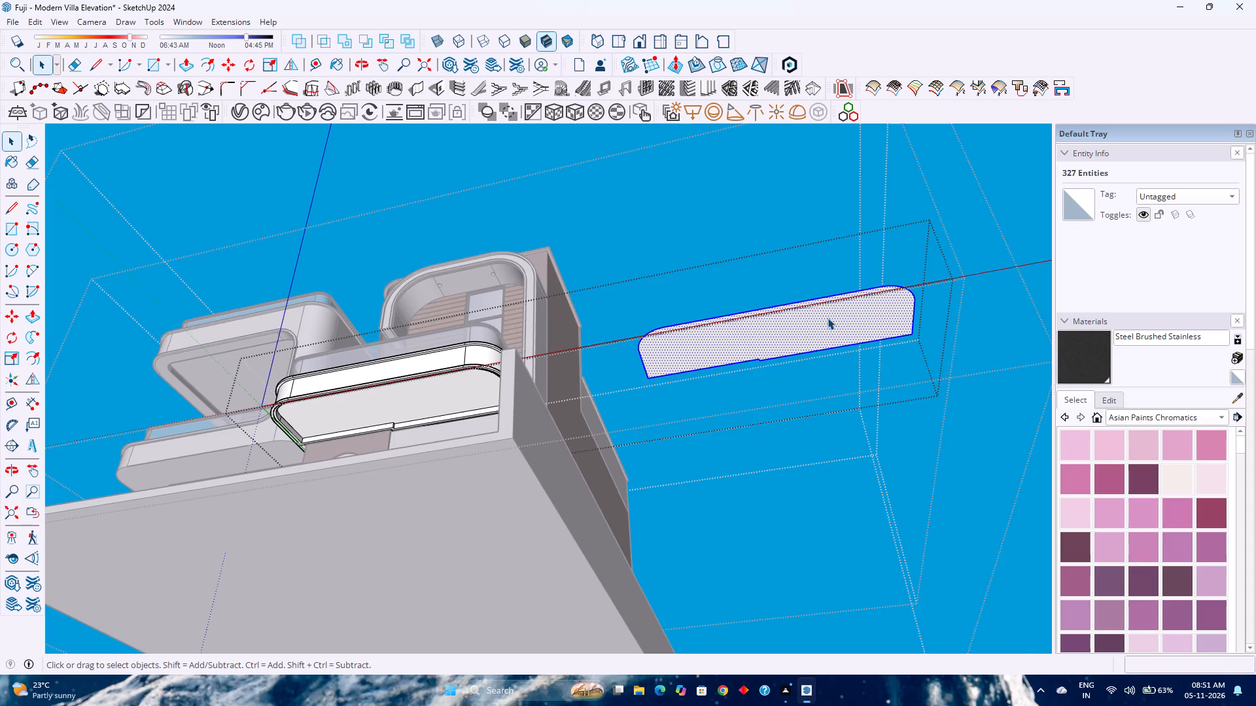
right_click(828, 318)
left_click(863, 125)
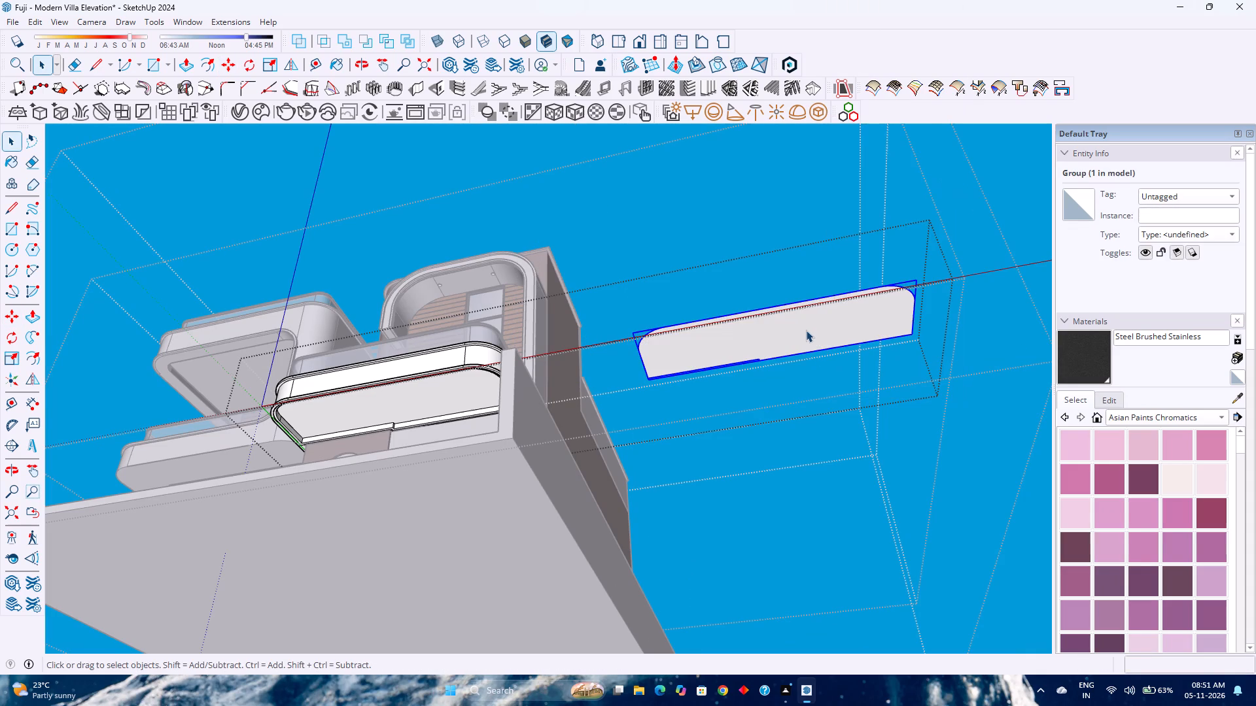
Open the copied balcony underside group and extrude its face 6".
double_click(805, 327)
scroll(805, 327, "up", 7)
middle_click_drag(754, 346, 739, 318)
scroll(737, 318, "down", 3)
middle_click_drag(737, 318, 767, 322)
middle_click(767, 322)
scroll(768, 322, "down", 3)
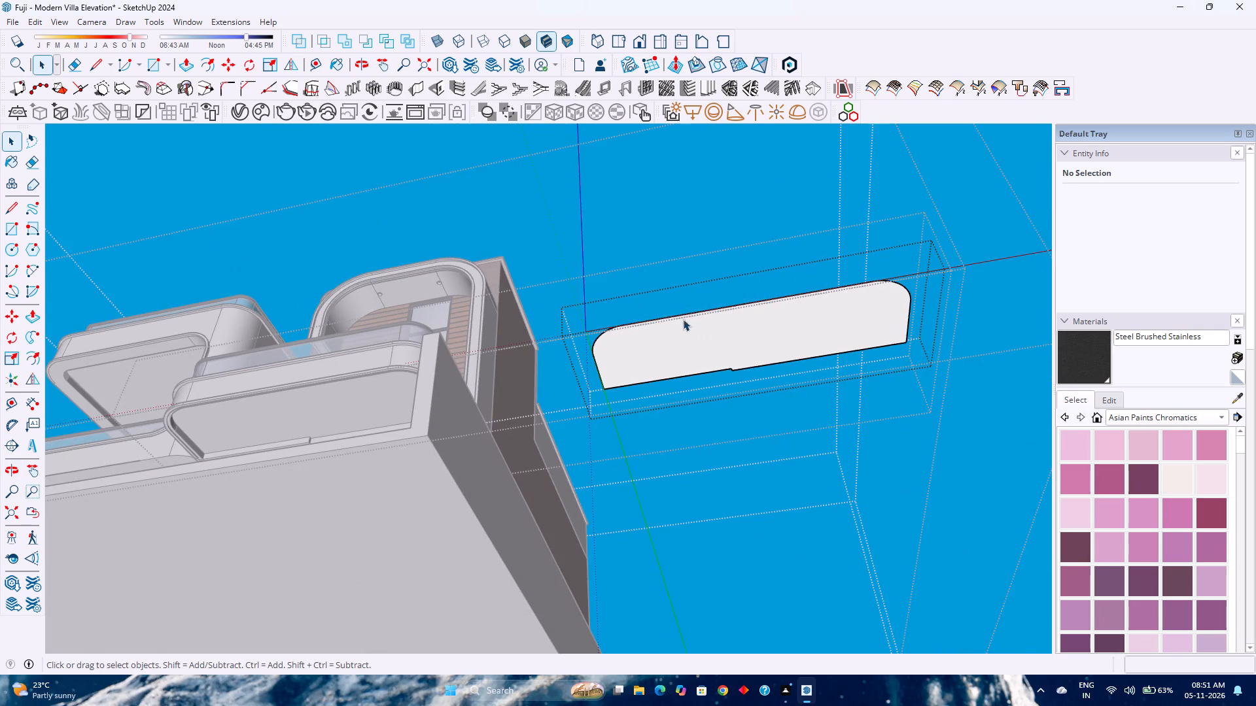
scroll(238, 444, "up", 6)
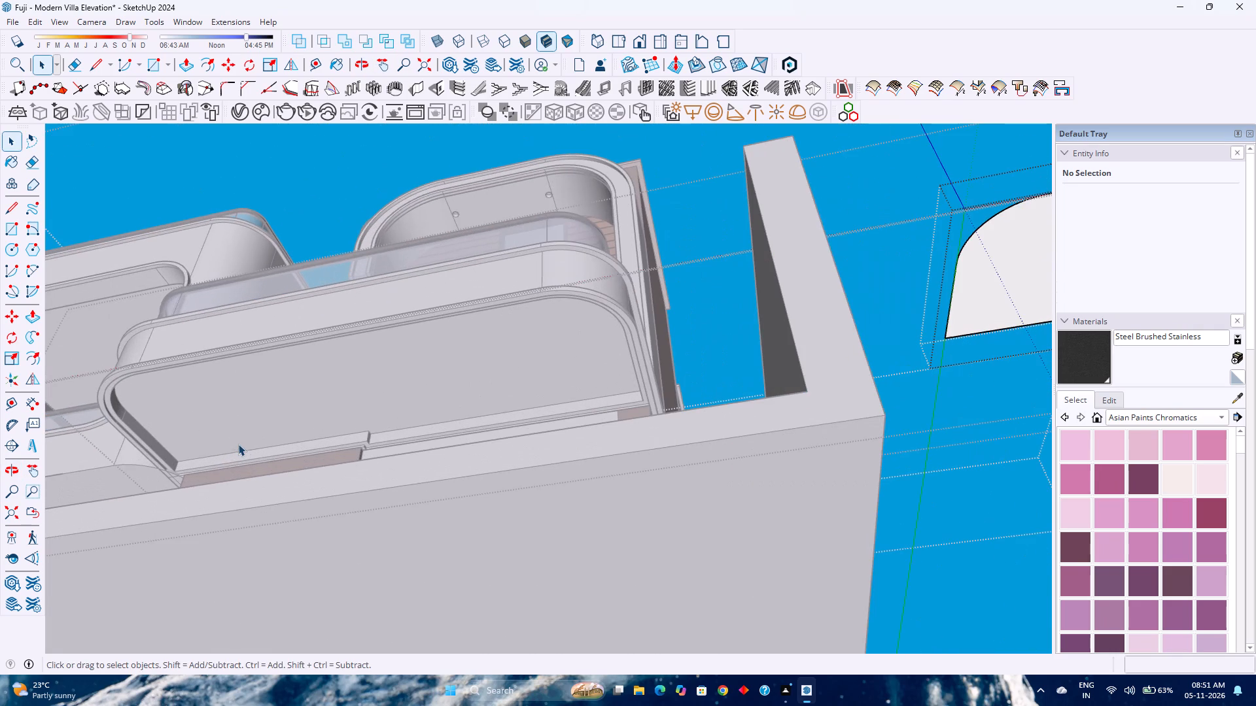
middle_click_drag(238, 444, 242, 452)
scroll(241, 452, "down", 5)
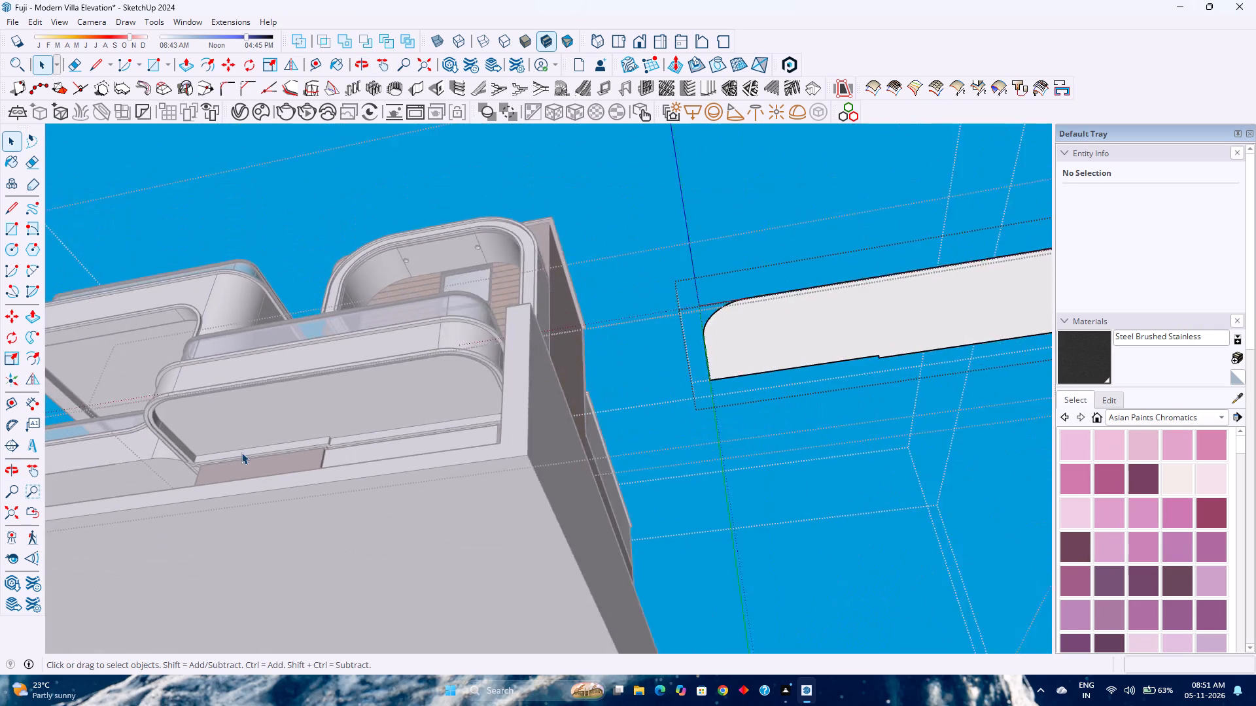
scroll(241, 452, "down", 2)
left_click(188, 72)
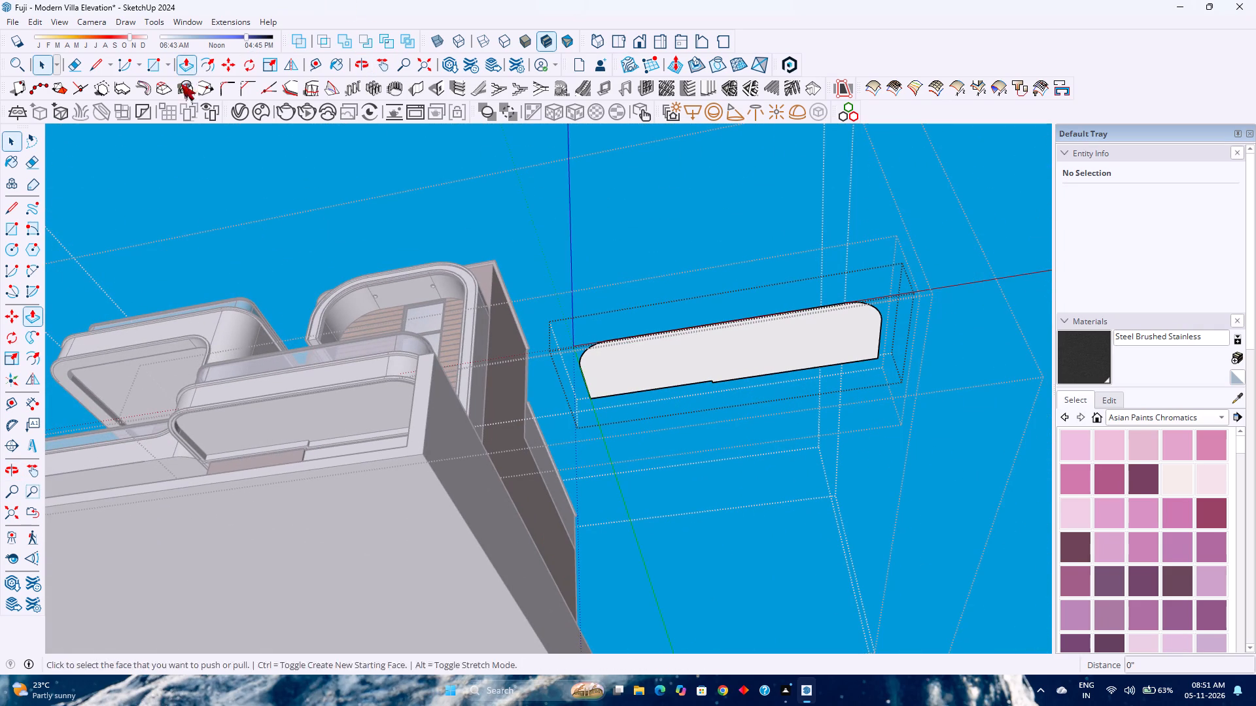
left_click(667, 364)
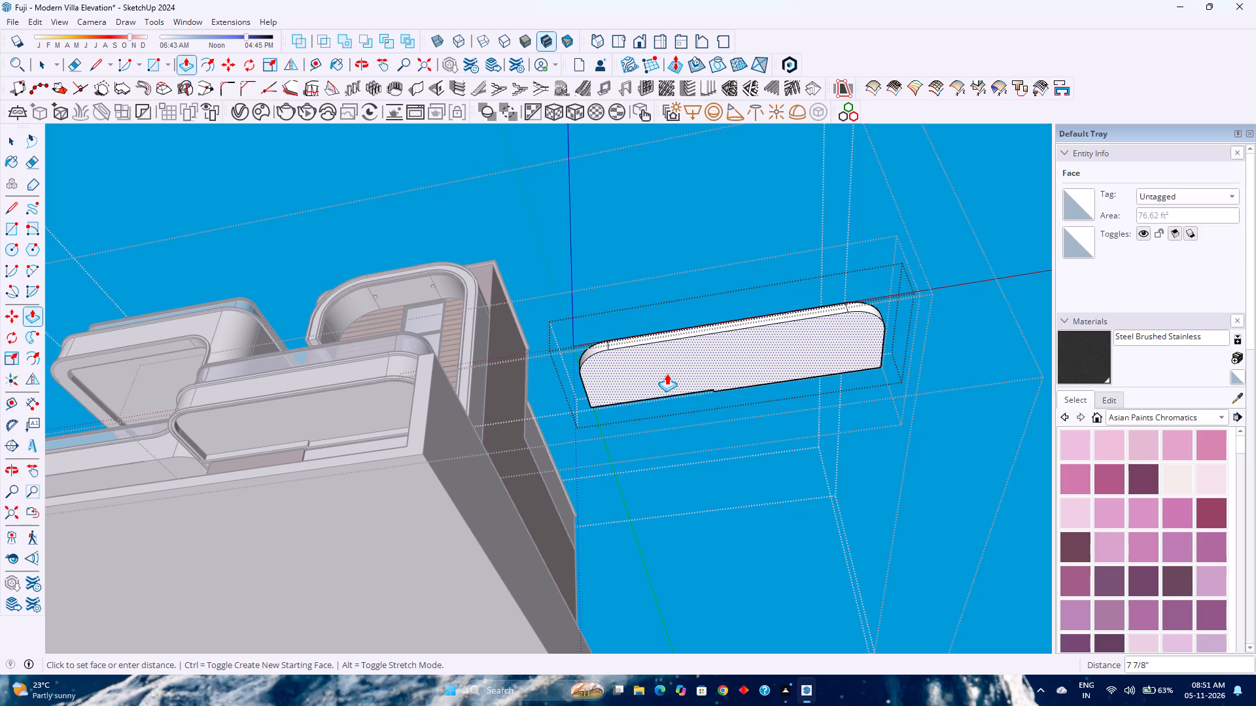
key("6")
key("Return")
Offset the outline of the extruded panel's underside face inward by 1'.
scroll(676, 380, "up", 4)
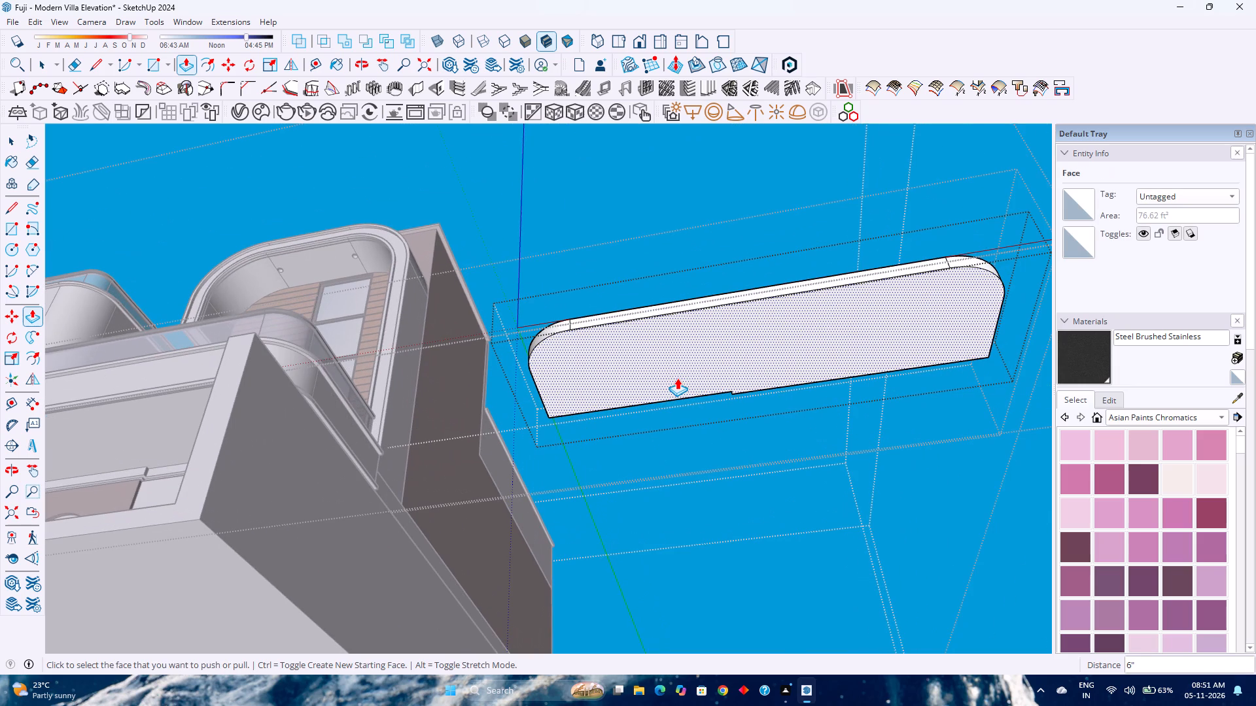
scroll(680, 410, "up", 2)
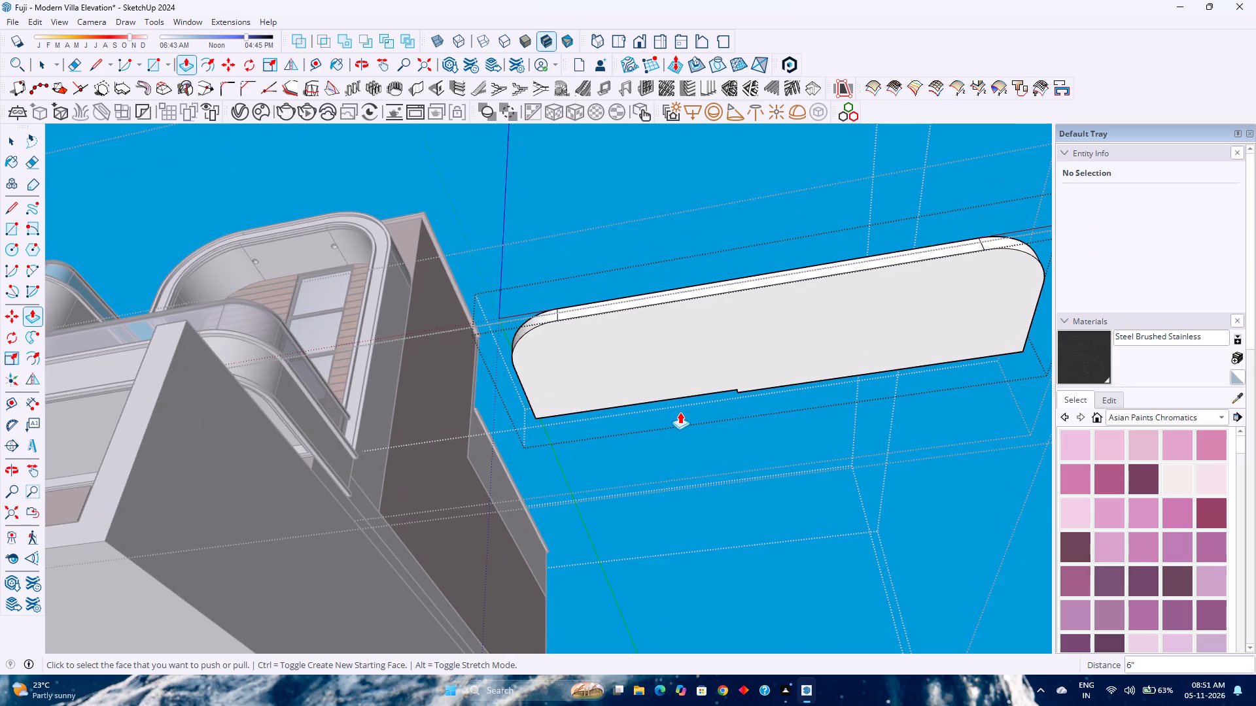
scroll(680, 412, "down", 8)
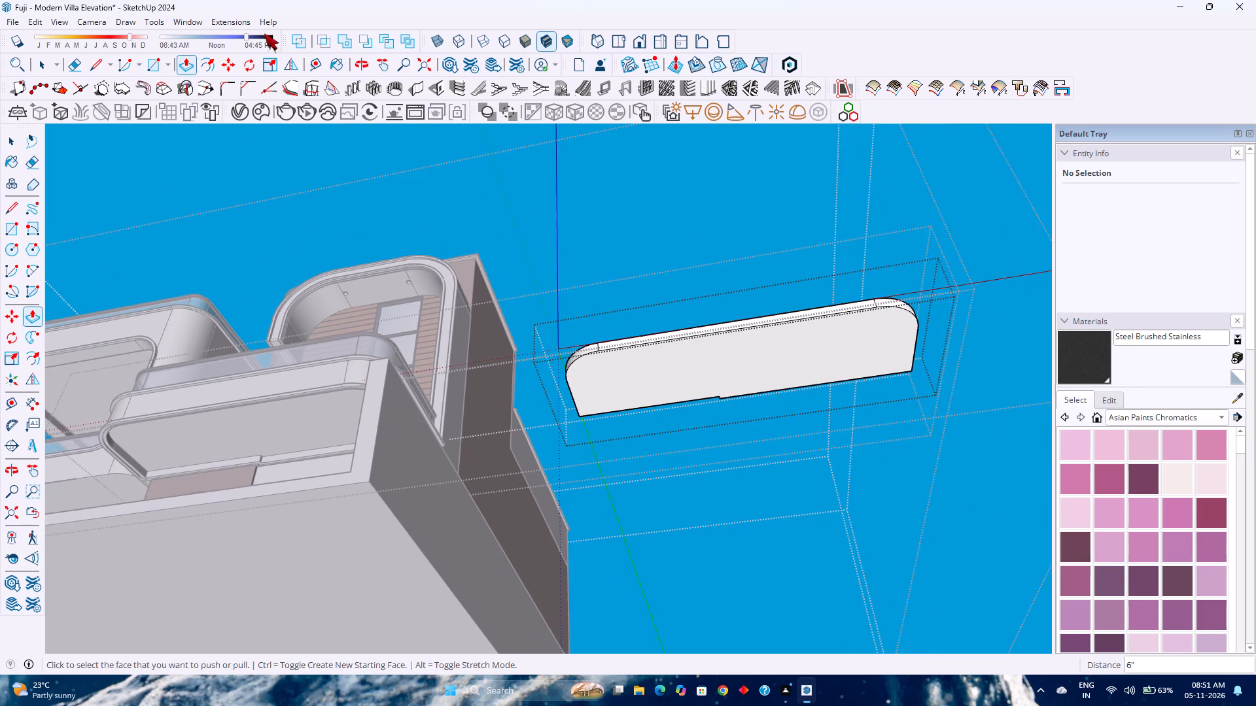
left_click(213, 60)
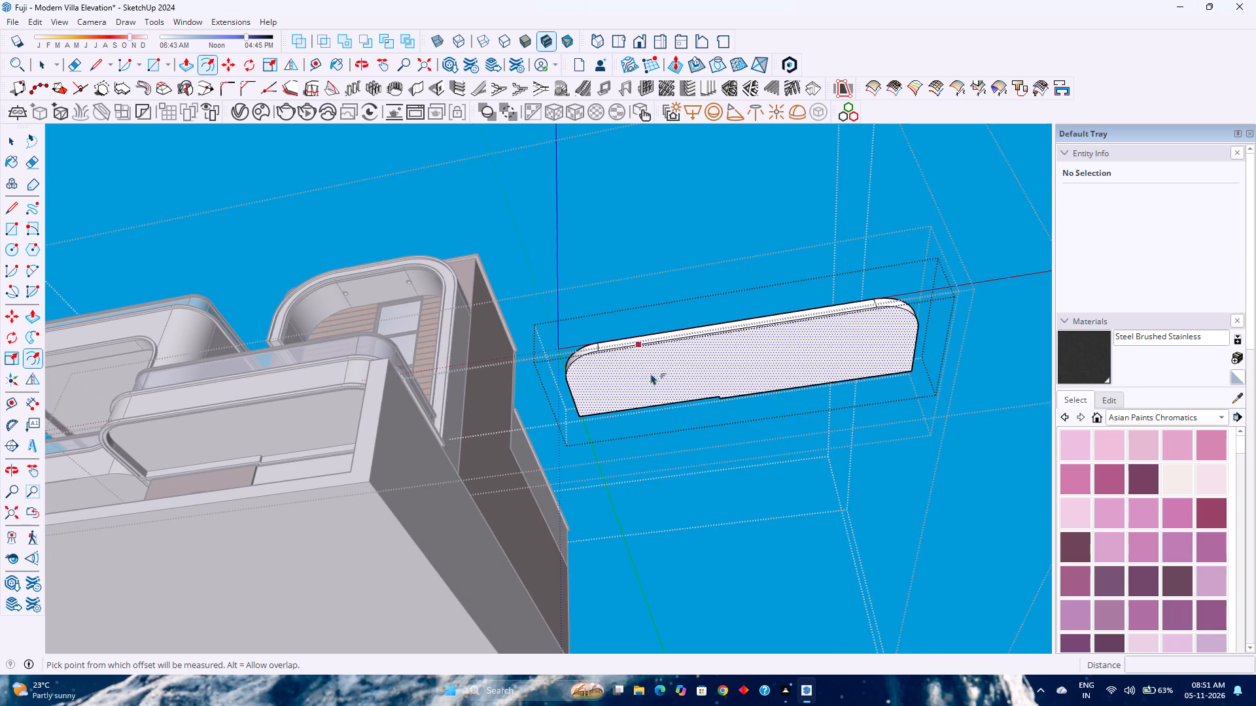
left_click(653, 352)
scroll(655, 352, "up", 3)
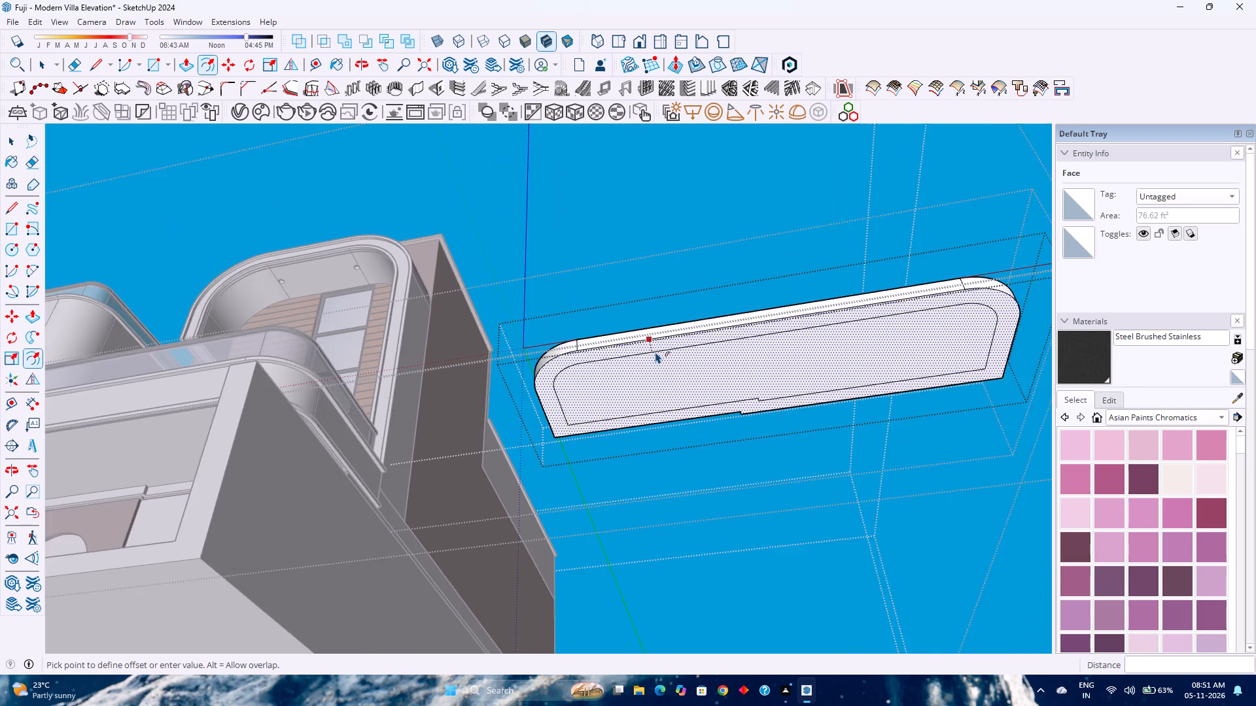
scroll(655, 352, "up", 2)
middle_click_drag(659, 351, 652, 312)
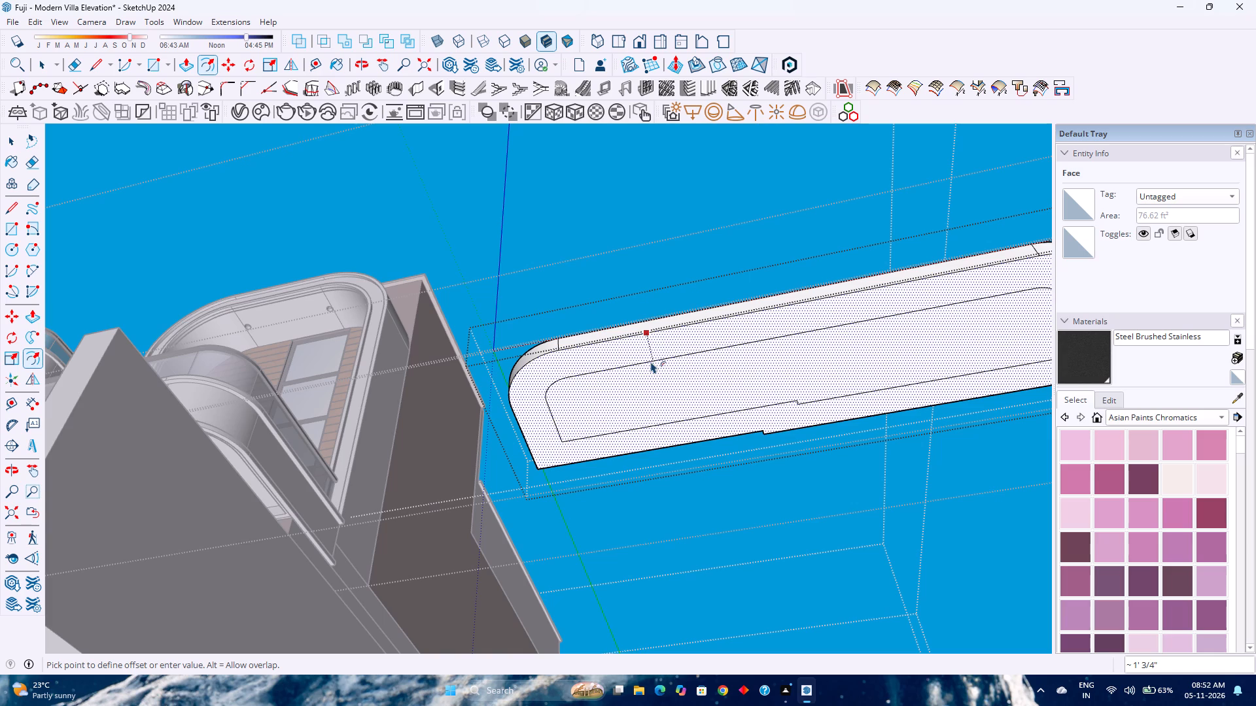
type("1'")
key("Return")
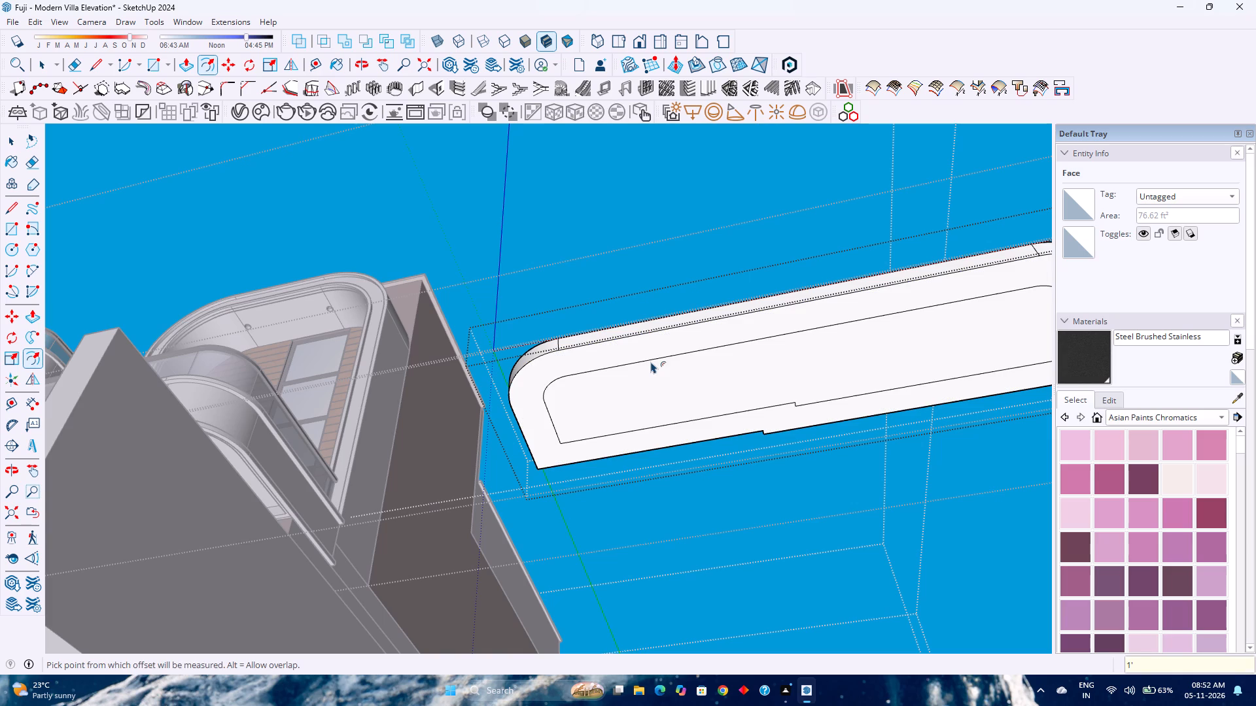
Offset the panel's inset outline inward by 1" to form a narrow border strip.
left_click(653, 365)
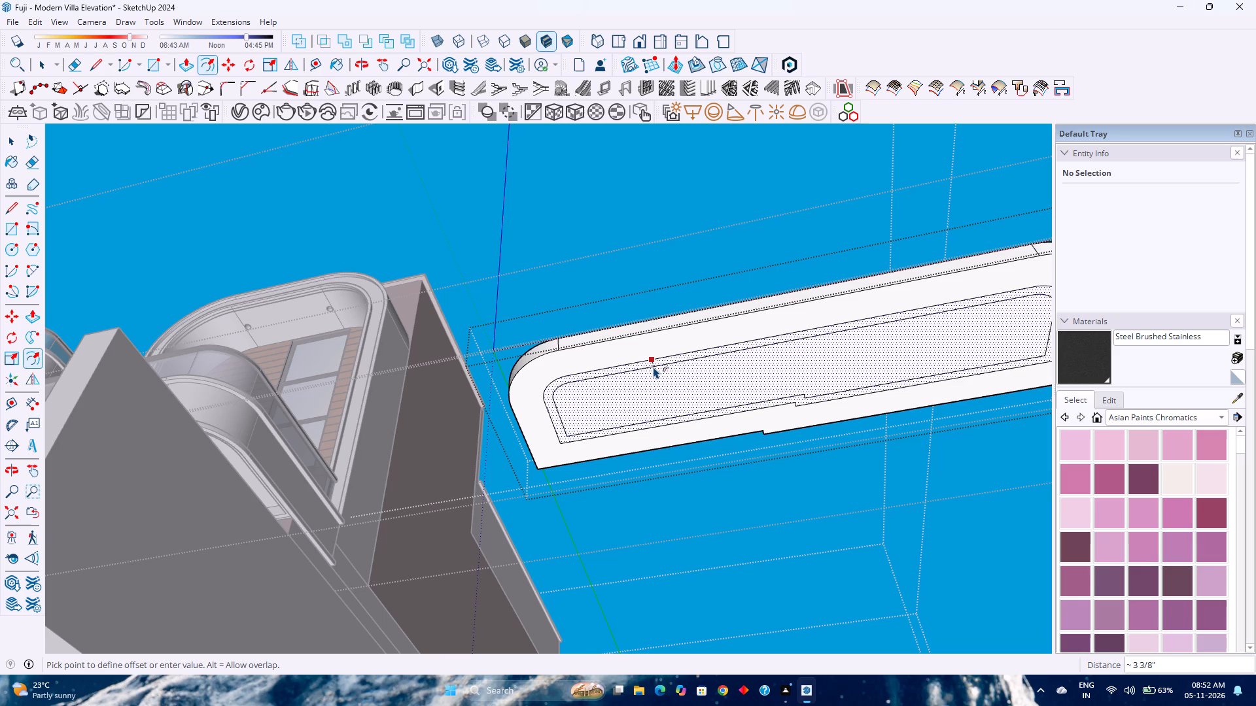
type("0.5")
key("Return")
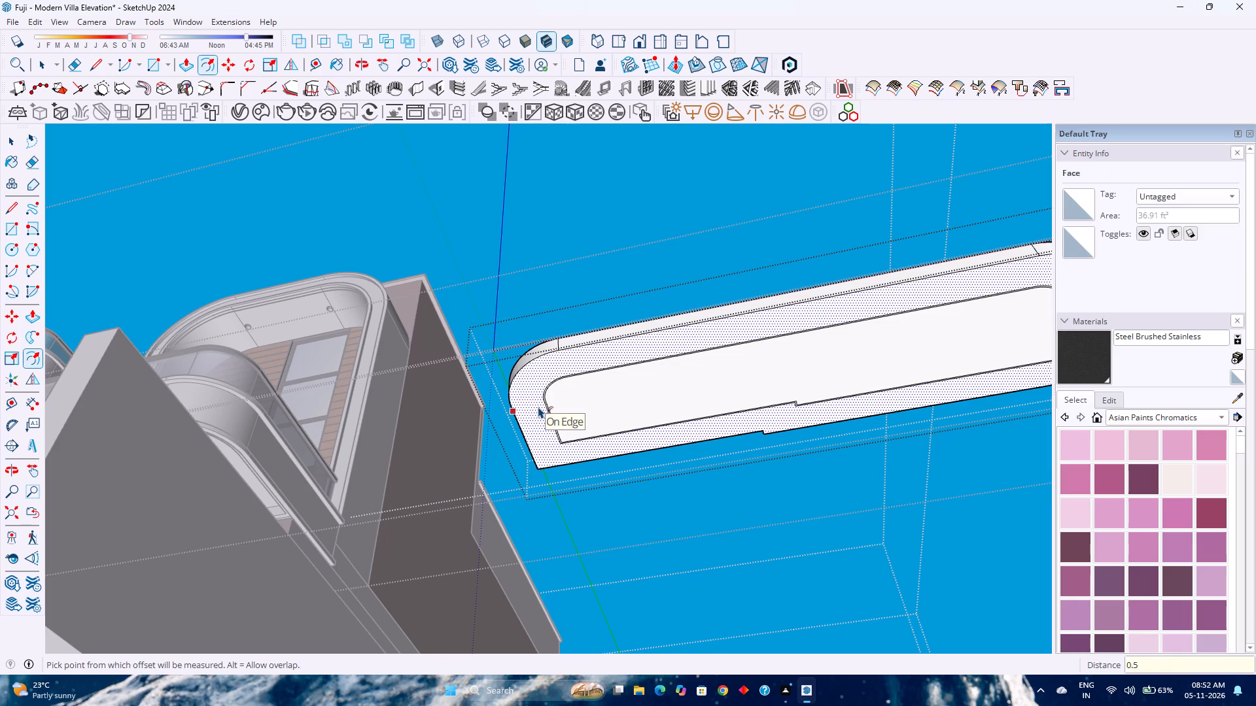
key("1")
key("Return")
key("space")
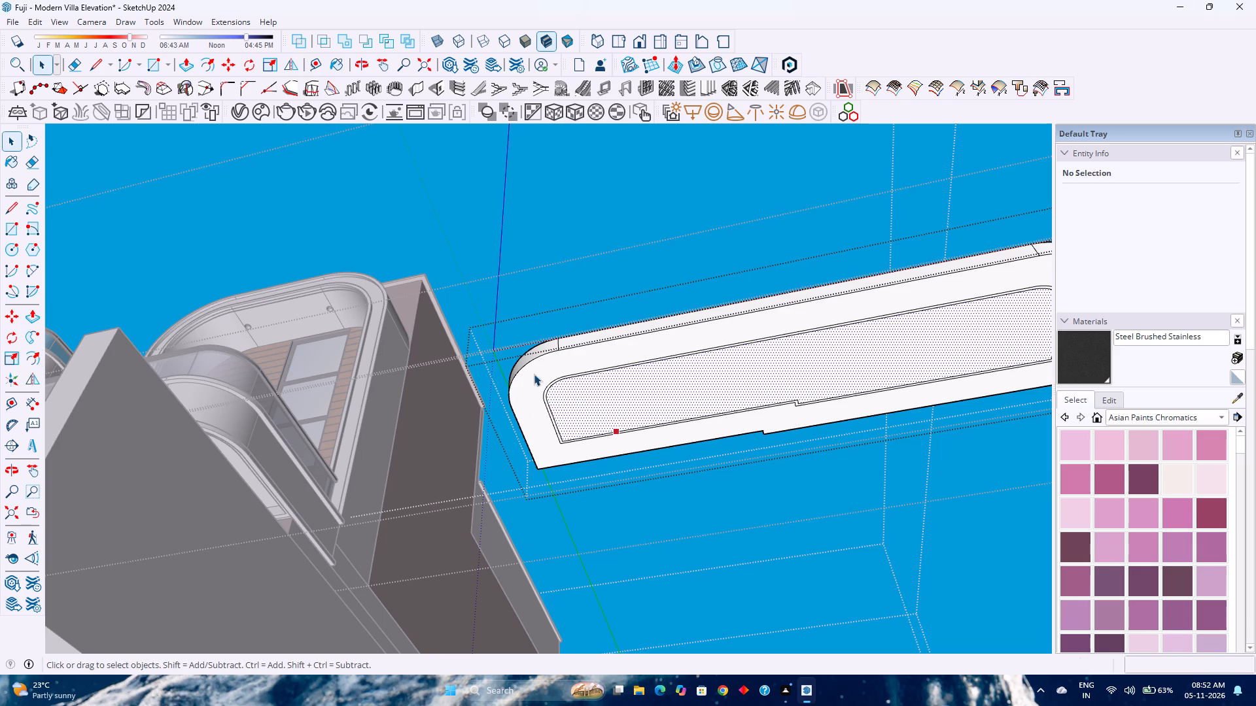
Copy the narrow border strip face 18' along the red axis, away from the panel.
scroll(530, 371, "up", 18)
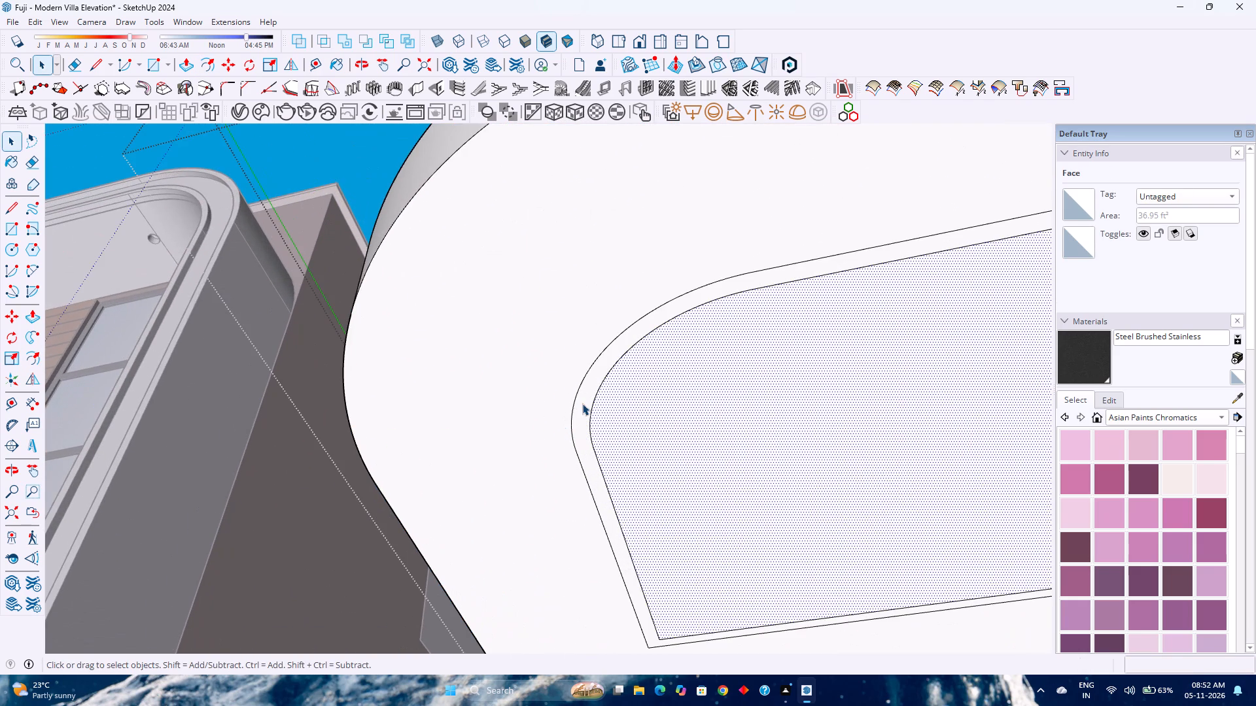
left_click(582, 403)
scroll(582, 403, "down", 4)
key("m")
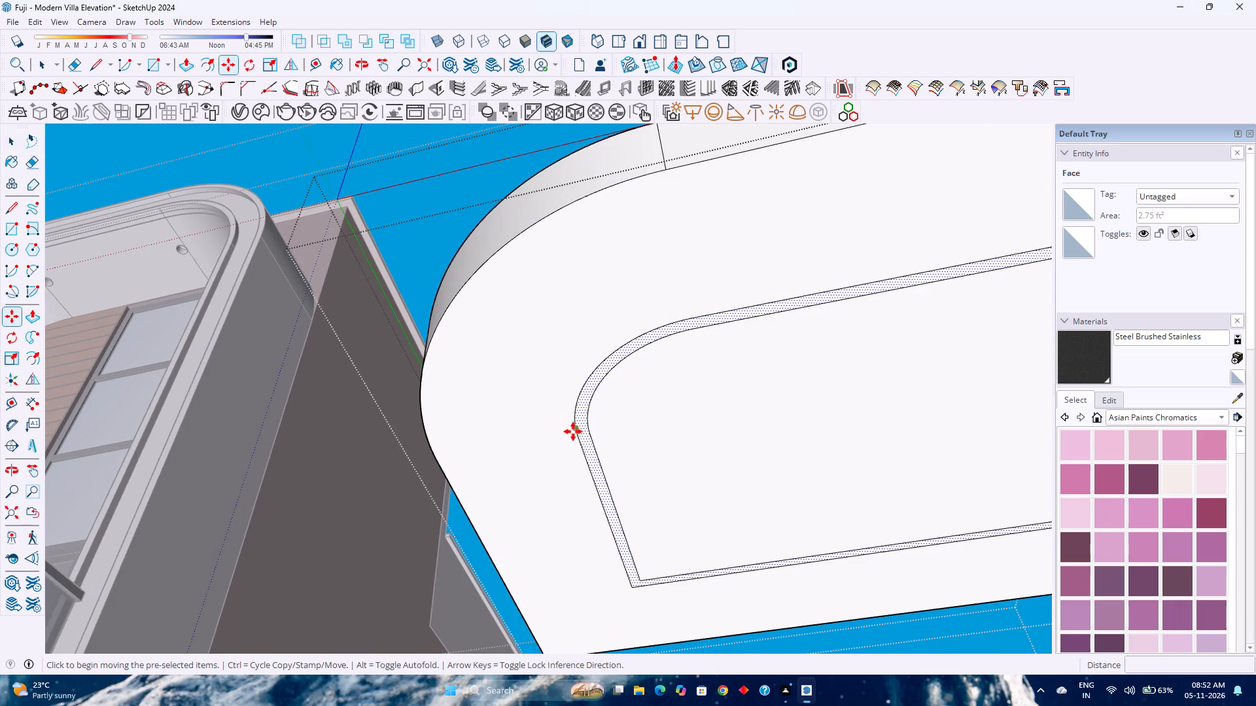
scroll(574, 431, "down", 16)
middle_click_drag(638, 448, 372, 446, "shift")
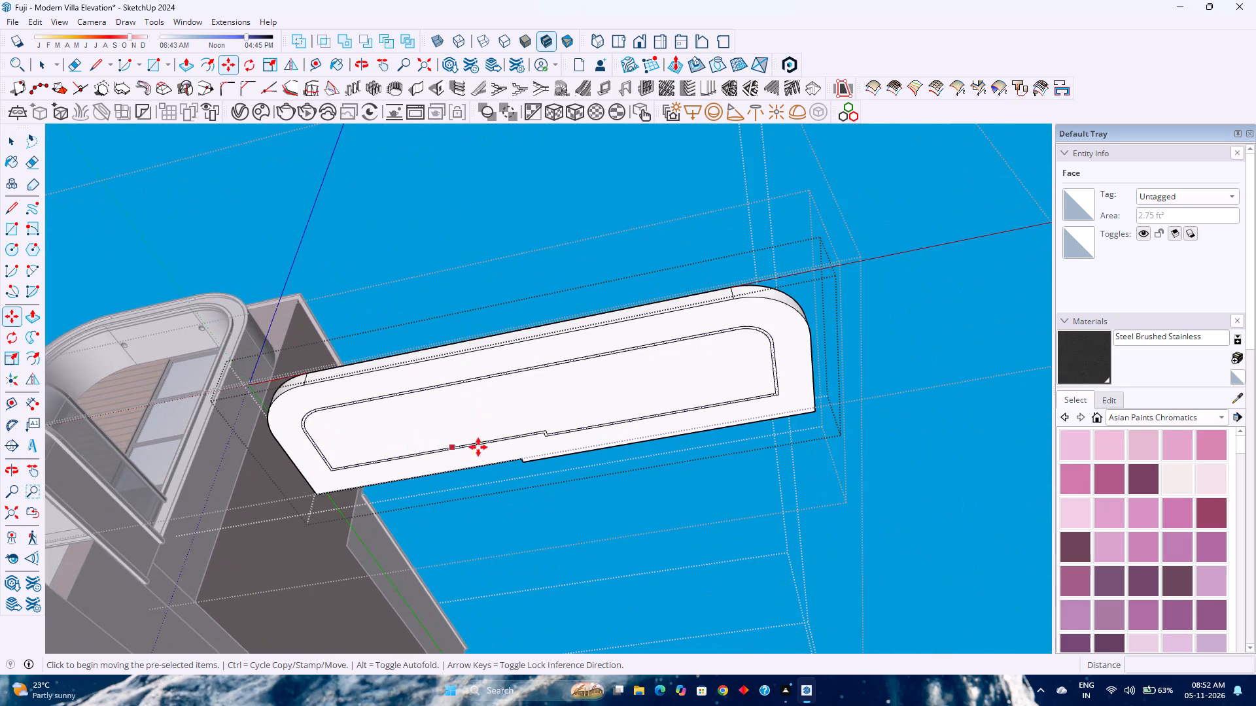
scroll(765, 409, "up", 6)
left_click(780, 383)
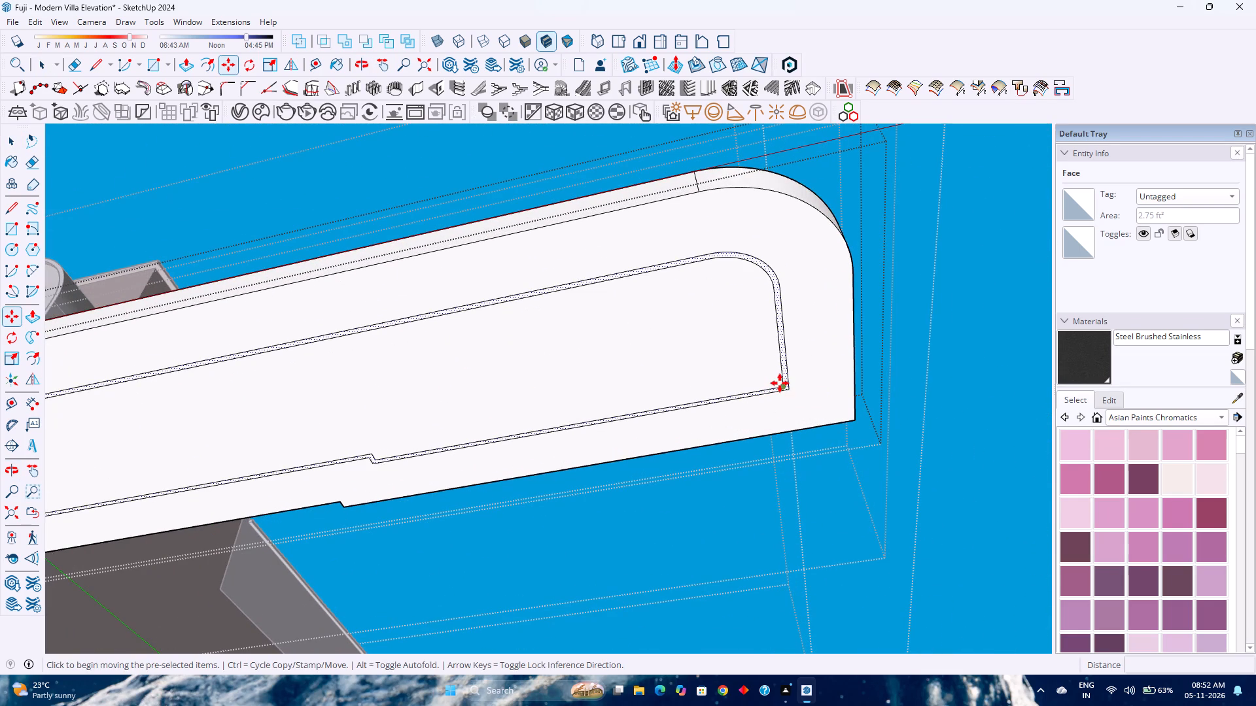
scroll(937, 384, "down", 7)
middle_click_drag(952, 378, 696, 399, "shift")
middle_click(696, 399, "shift")
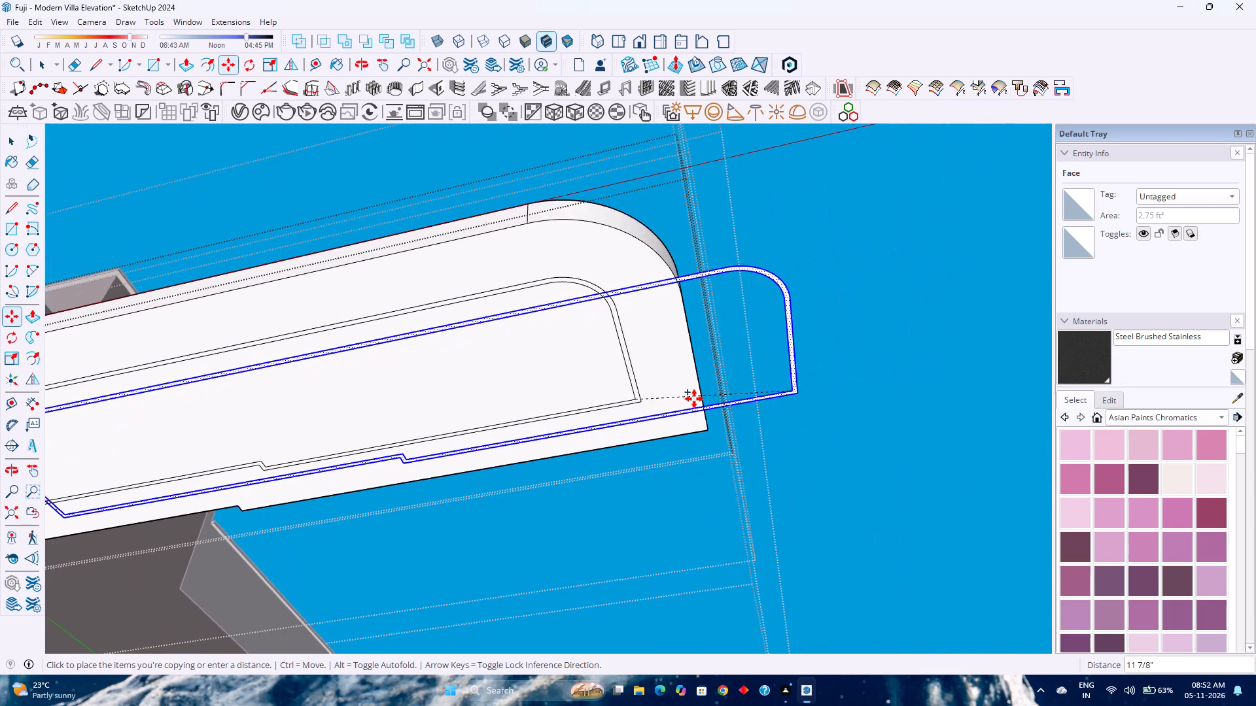
scroll(694, 399, "down", 8)
scroll(1057, 327, "down", 3)
middle_click_drag(985, 332, 826, 364, "shift")
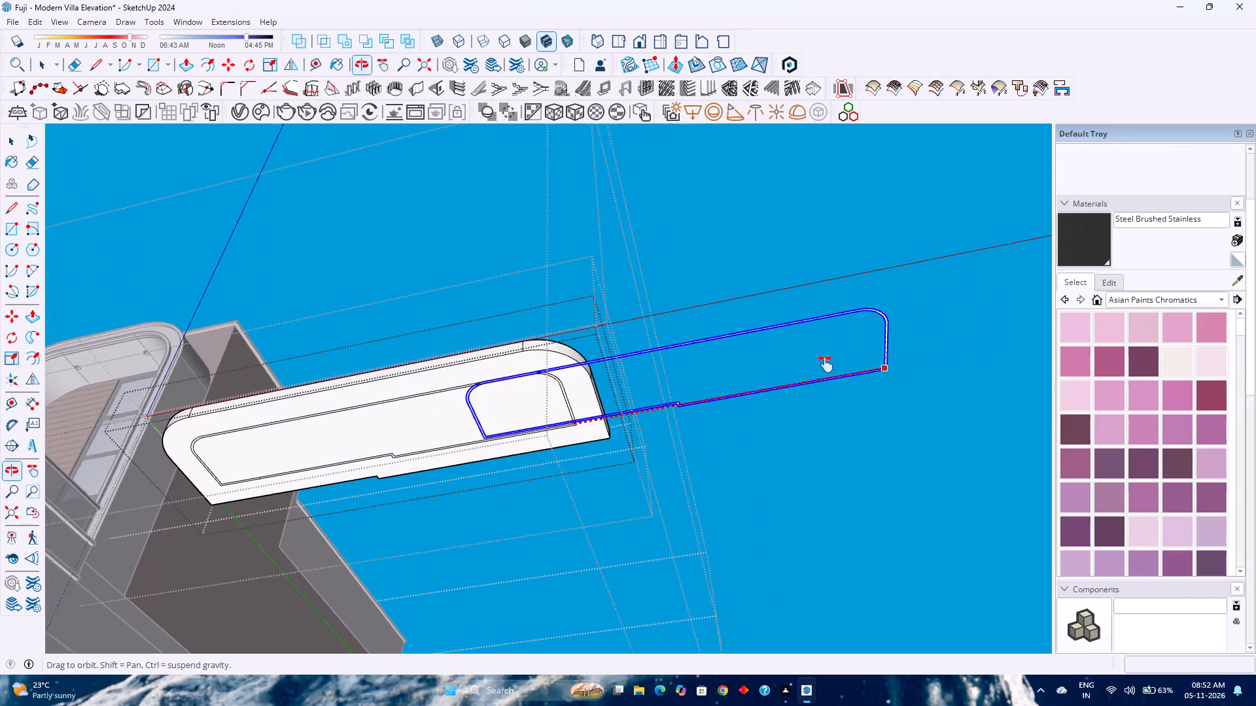
middle_click_drag(826, 364, 756, 371, "shift")
middle_click(756, 371)
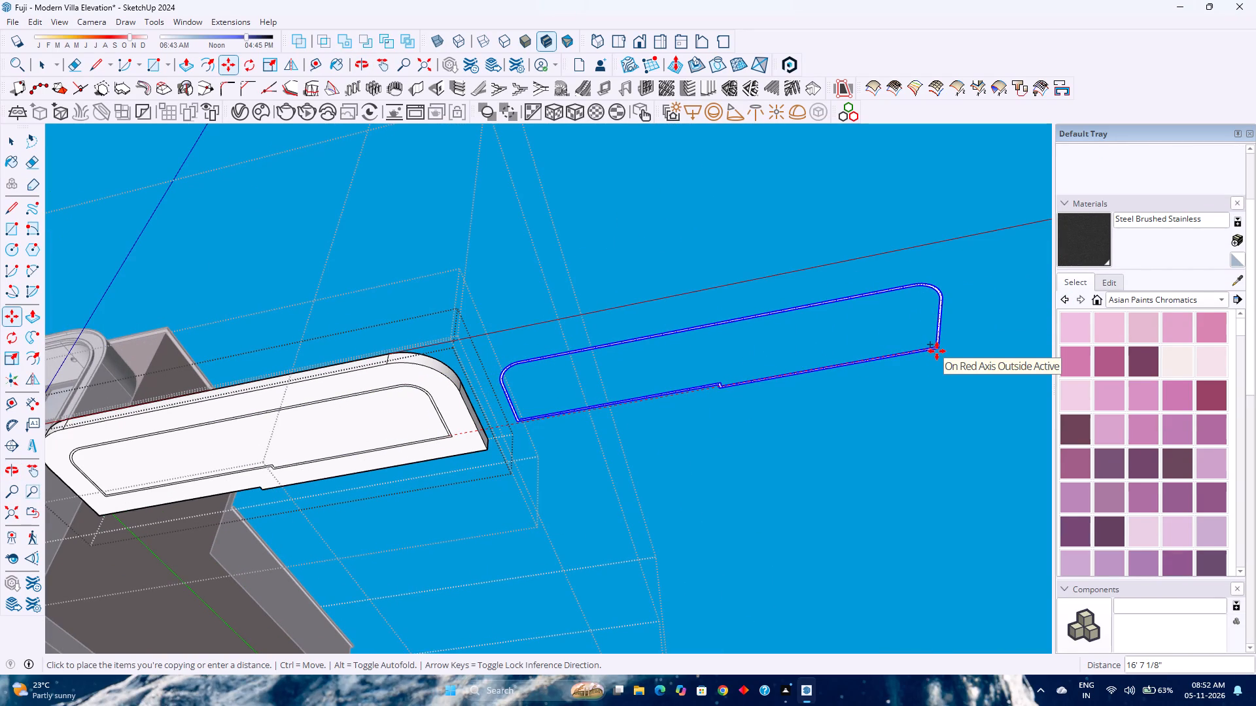
type("18'")
key("Return")
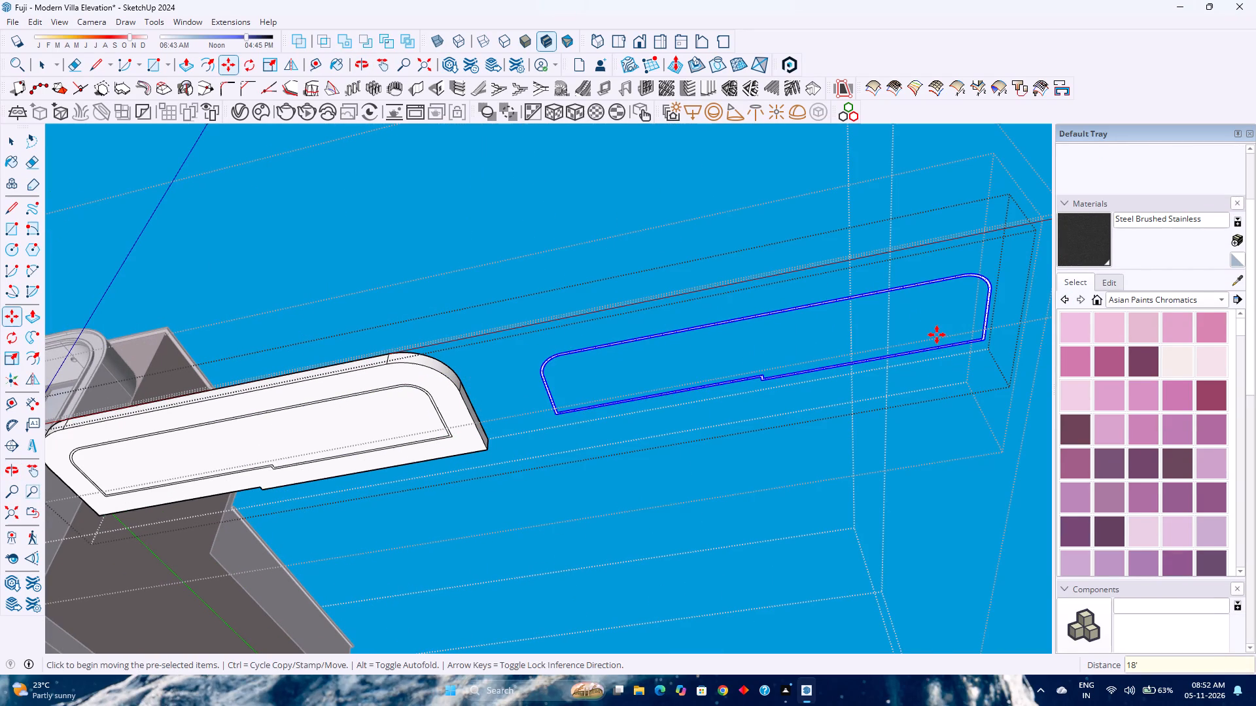
Make the copied border strip a group.
key("space")
right_click(957, 345)
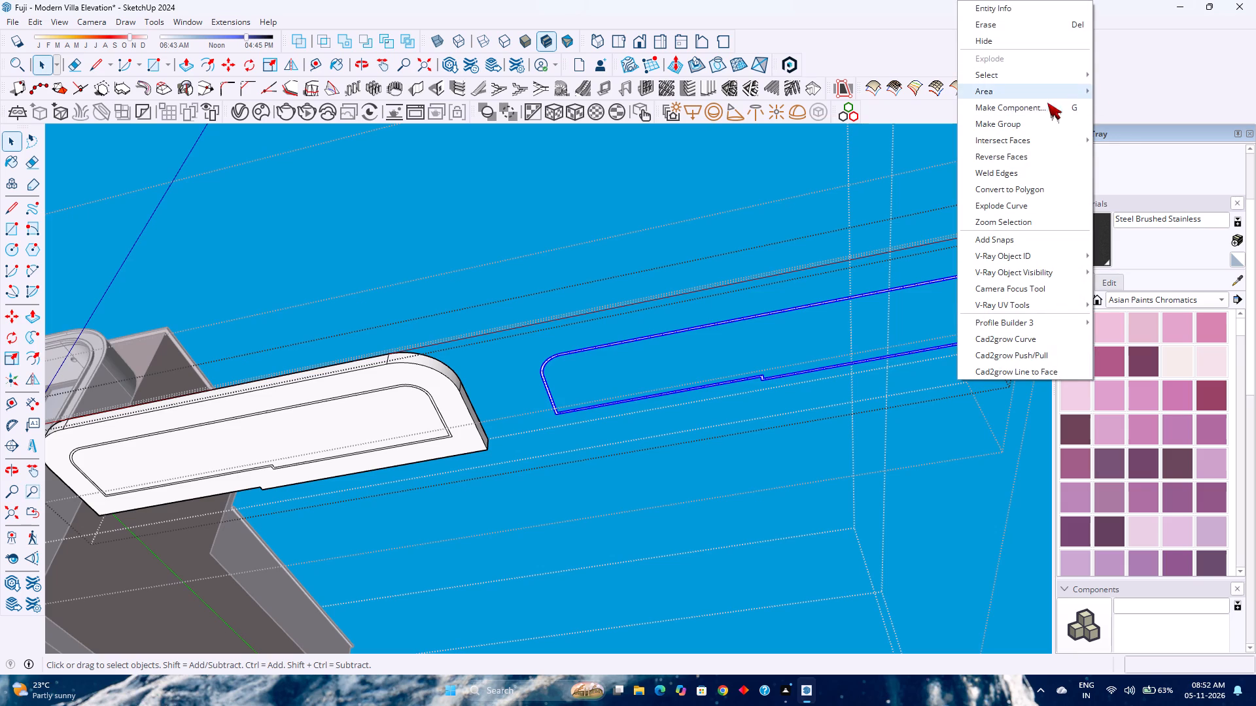
left_click(1041, 119)
Push/Pull the original narrow border strip on the panel's underside by 0.5".
scroll(390, 438, "up", 3)
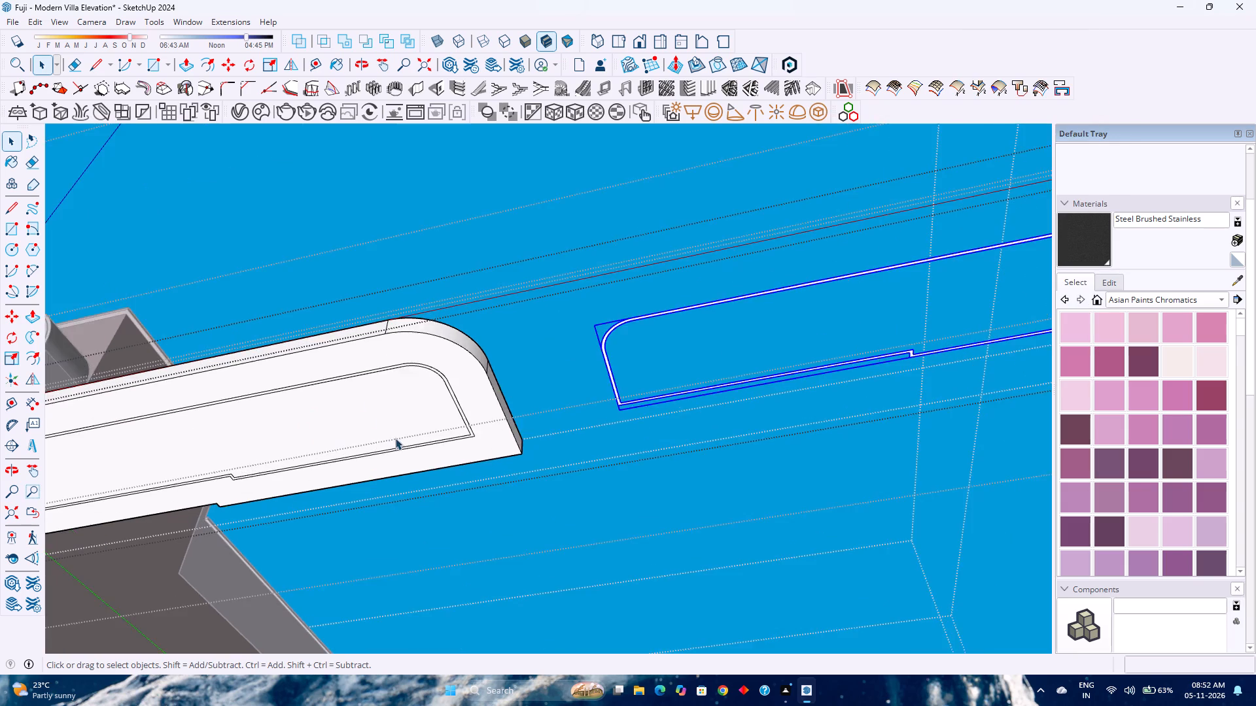
scroll(395, 438, "up", 9)
key("p")
left_click(543, 356)
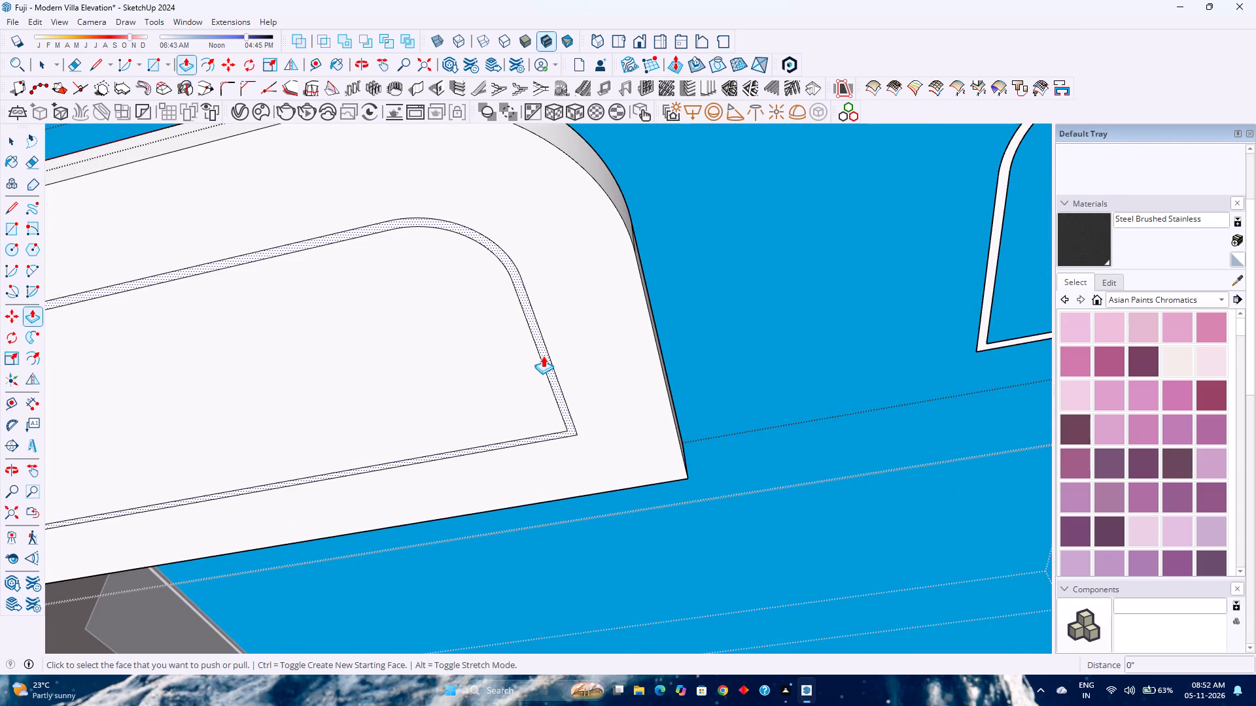
type("0.5")
key("Return")
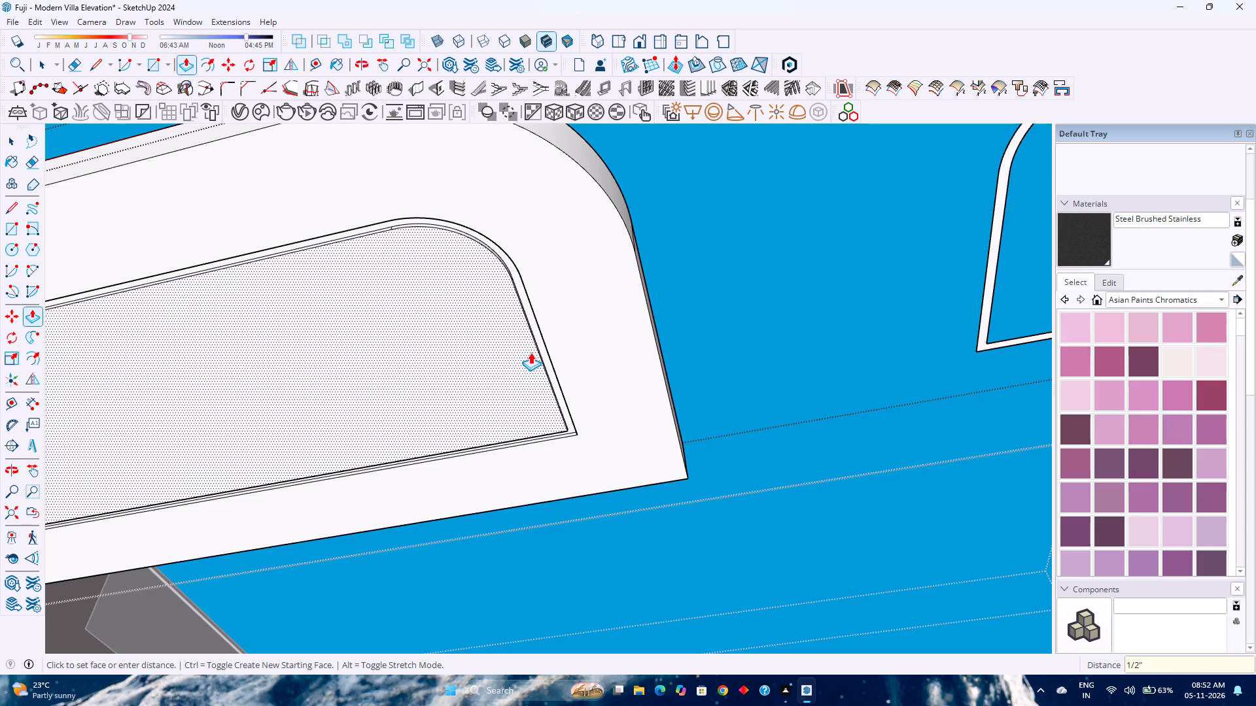
key("space")
Open the copied border strip group, extrude the strip 0.5", and leave the group.
scroll(531, 353, "down", 9)
scroll(462, 373, "down", 3)
middle_click_drag(239, 406, 434, 409, "shift")
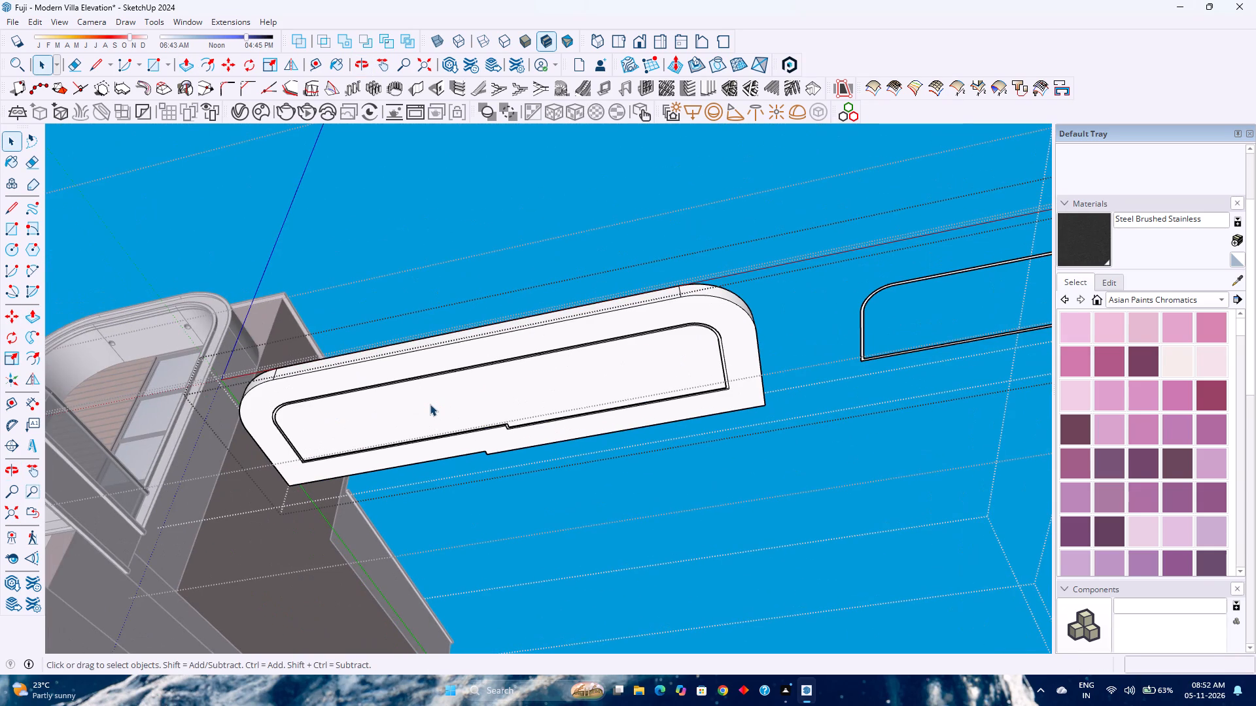
scroll(429, 399, "down", 2)
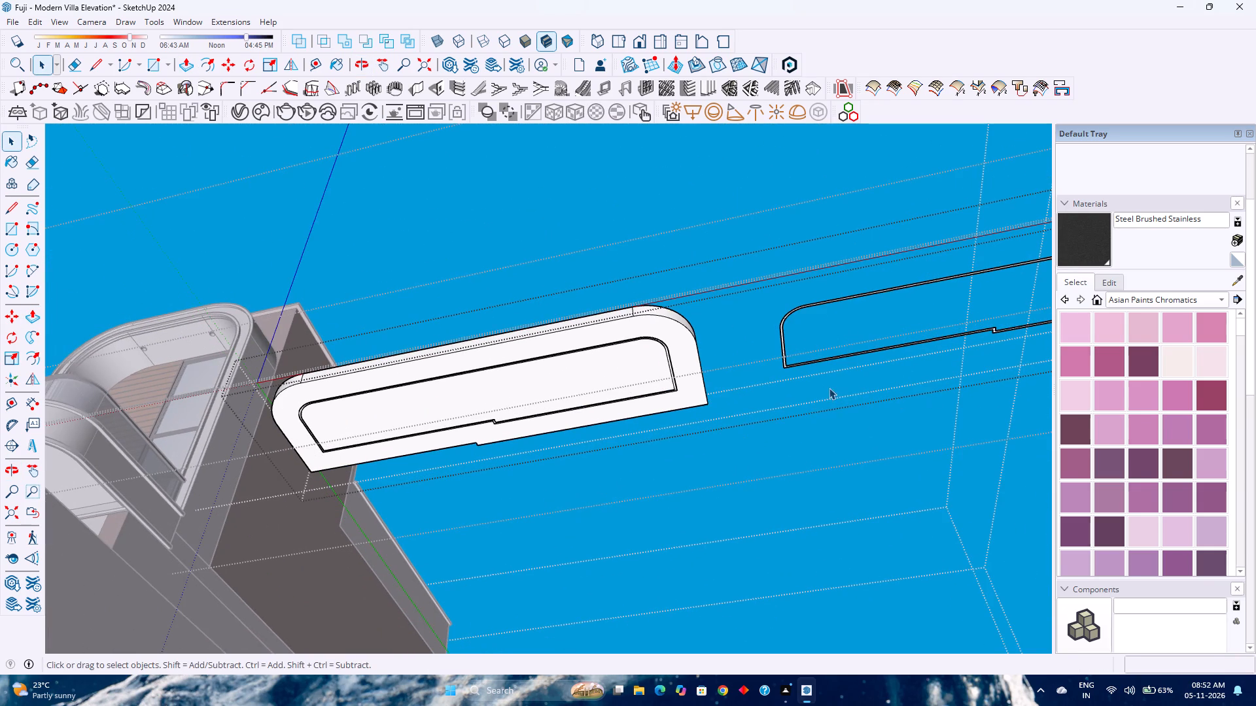
middle_click_drag(823, 387, 706, 418)
middle_click(706, 418)
scroll(706, 418, "down", 13)
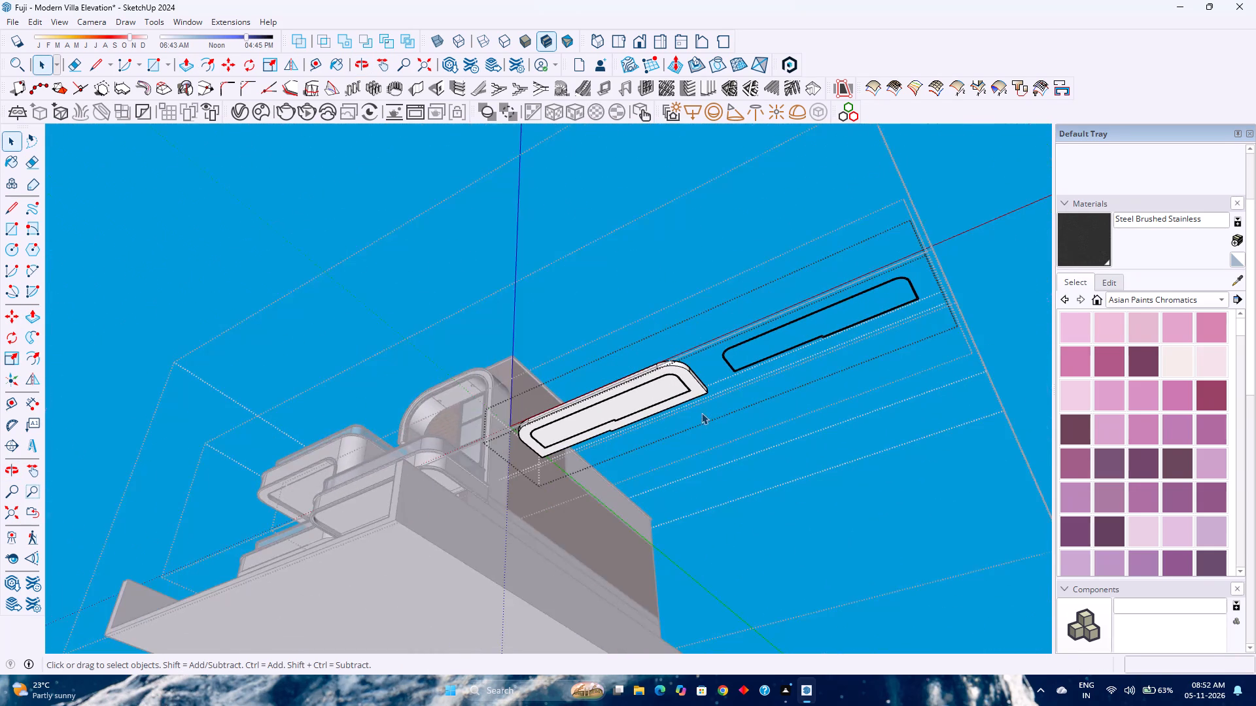
scroll(701, 412, "down", 1)
middle_click_drag(727, 446, 585, 407, "shift")
middle_click(585, 407, "shift")
middle_click_drag(583, 405, 661, 475)
middle_click(663, 475)
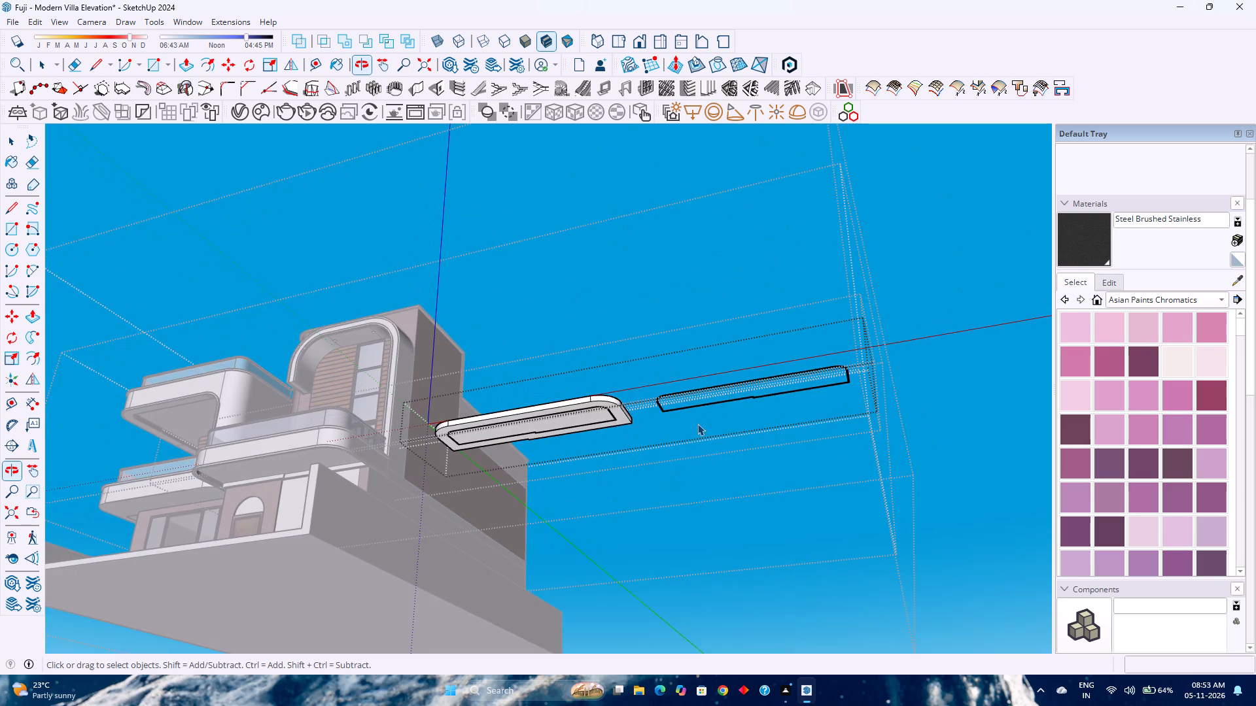
scroll(727, 409, "up", 12)
double_click(728, 395)
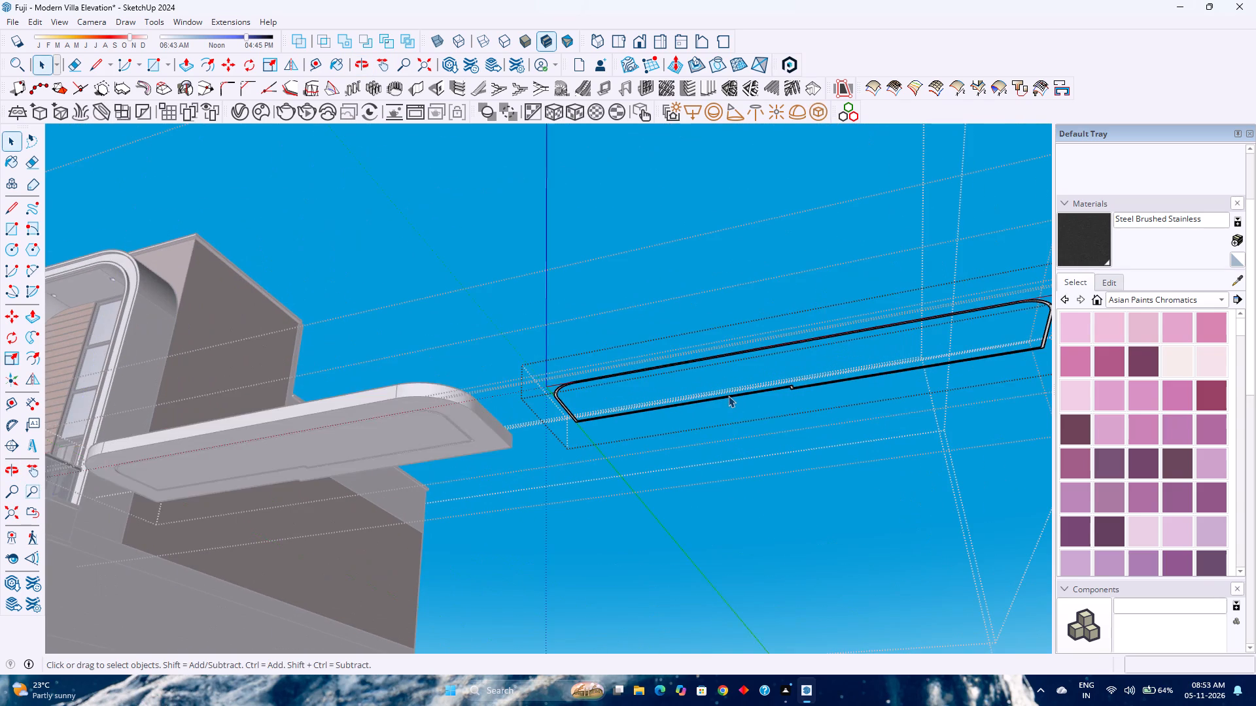
scroll(728, 395, "up", 7)
middle_click_drag(728, 395, 782, 616)
scroll(409, 401, "up", 15)
scroll(357, 418, "down", 2)
scroll(357, 418, "up", 1)
key("p")
left_click(353, 420)
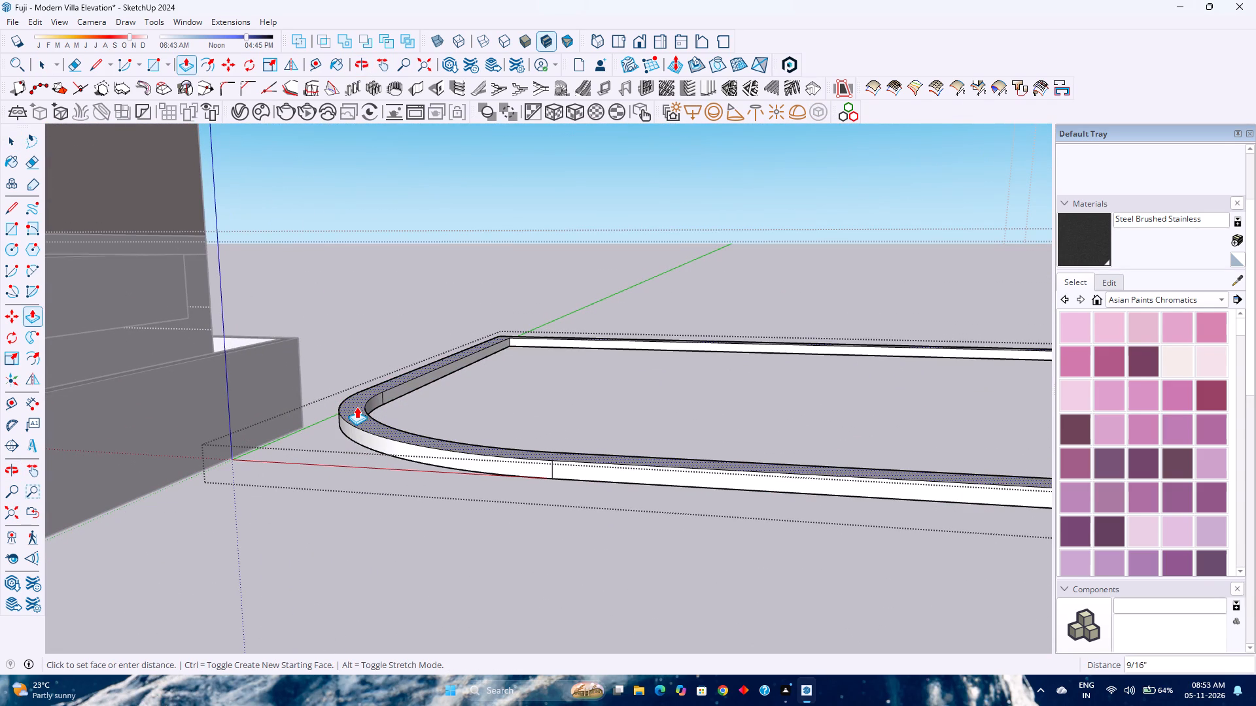
type("0.5")
key("Return")
key("space")
scroll(363, 411, "down", 2)
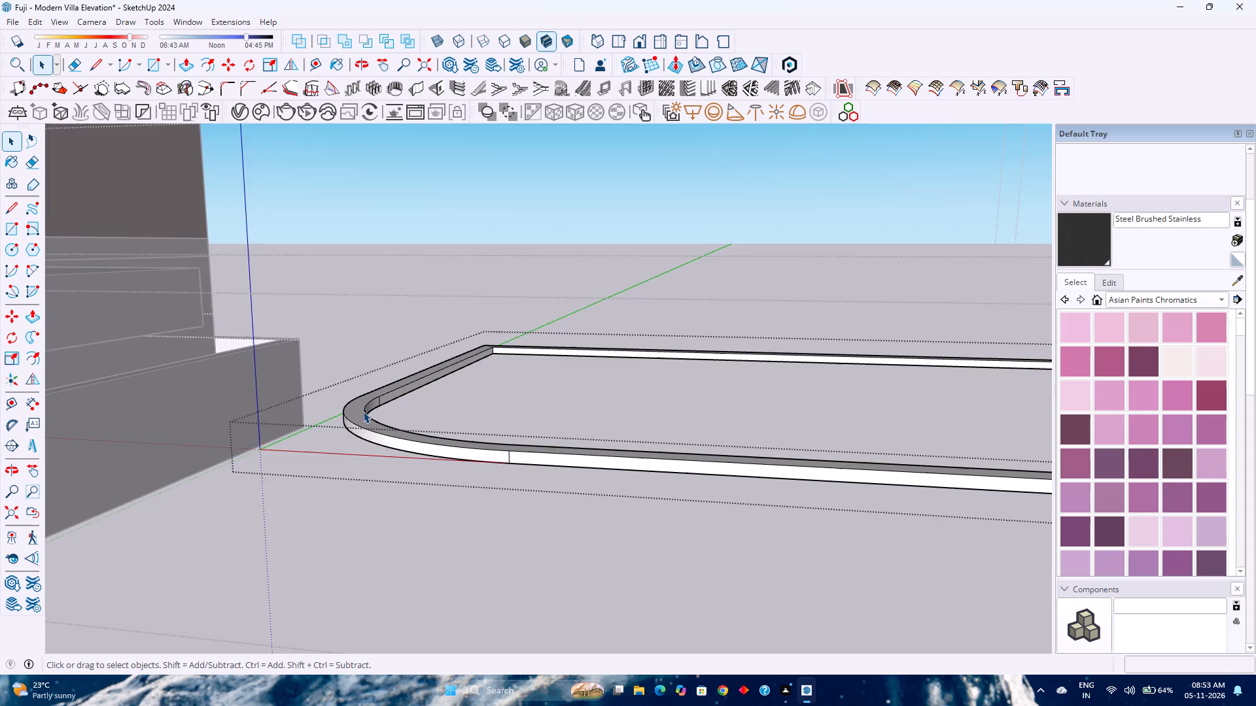
scroll(363, 411, "down", 2)
key("Escape")
scroll(363, 411, "down", 13)
middle_click_drag(398, 402, 420, 467, "shift")
middle_click_drag(411, 472, 415, 452)
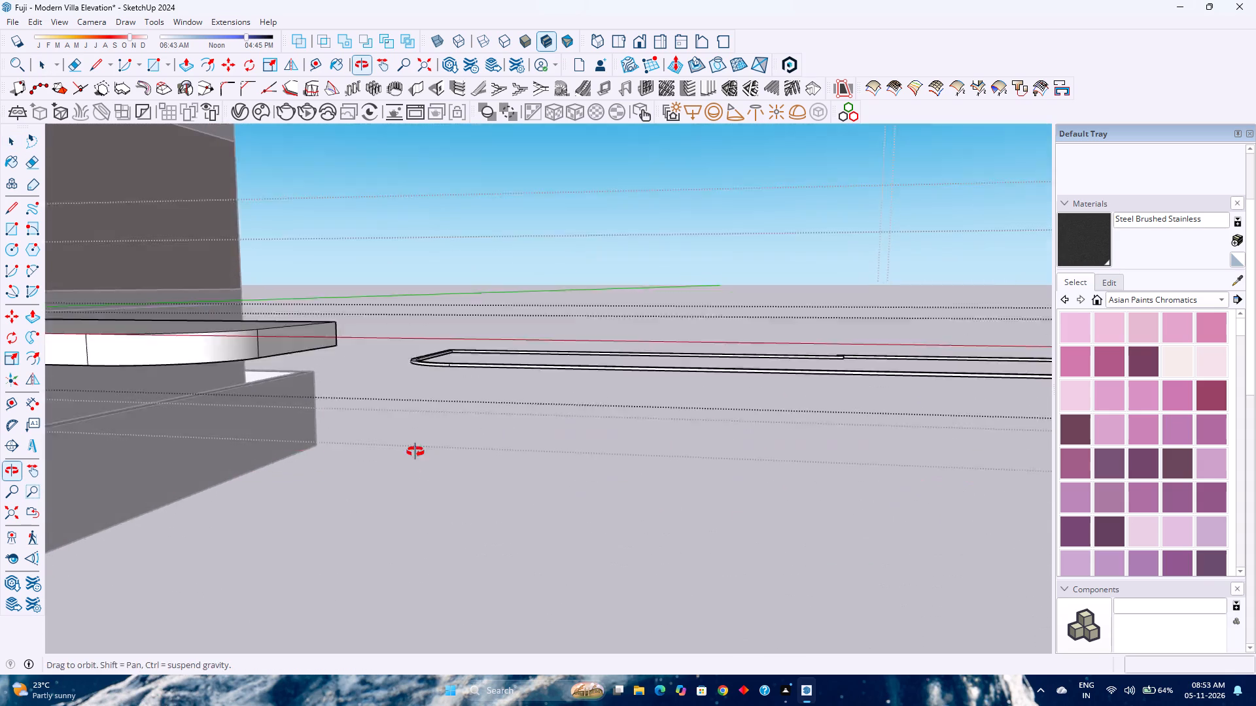
Move the extruded border strip group back 18' along the red axis into the groove on the panel's underside.
middle_click_drag(415, 452, 444, 392)
scroll(451, 381, "down", 12)
middle_click_drag(481, 348, 401, 529, "shift")
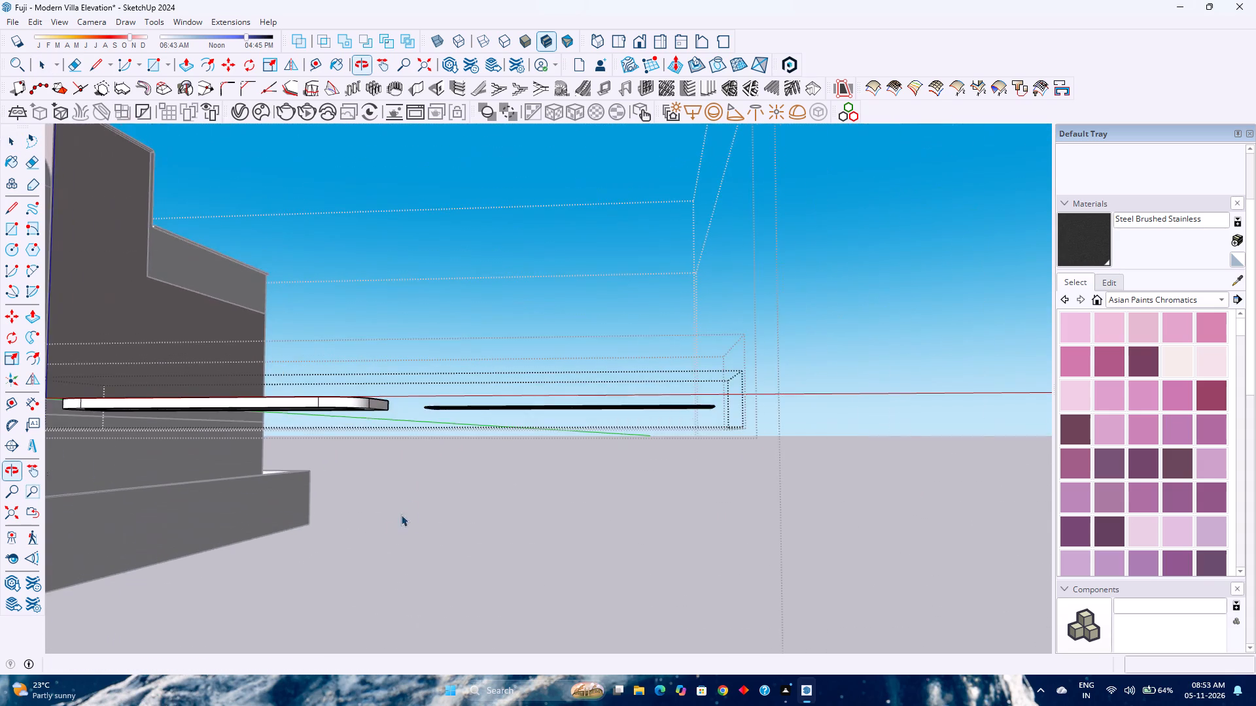
scroll(477, 441, "up", 3)
middle_click_drag(468, 437, 476, 378)
scroll(478, 378, "up", 1)
scroll(478, 378, "down", 3)
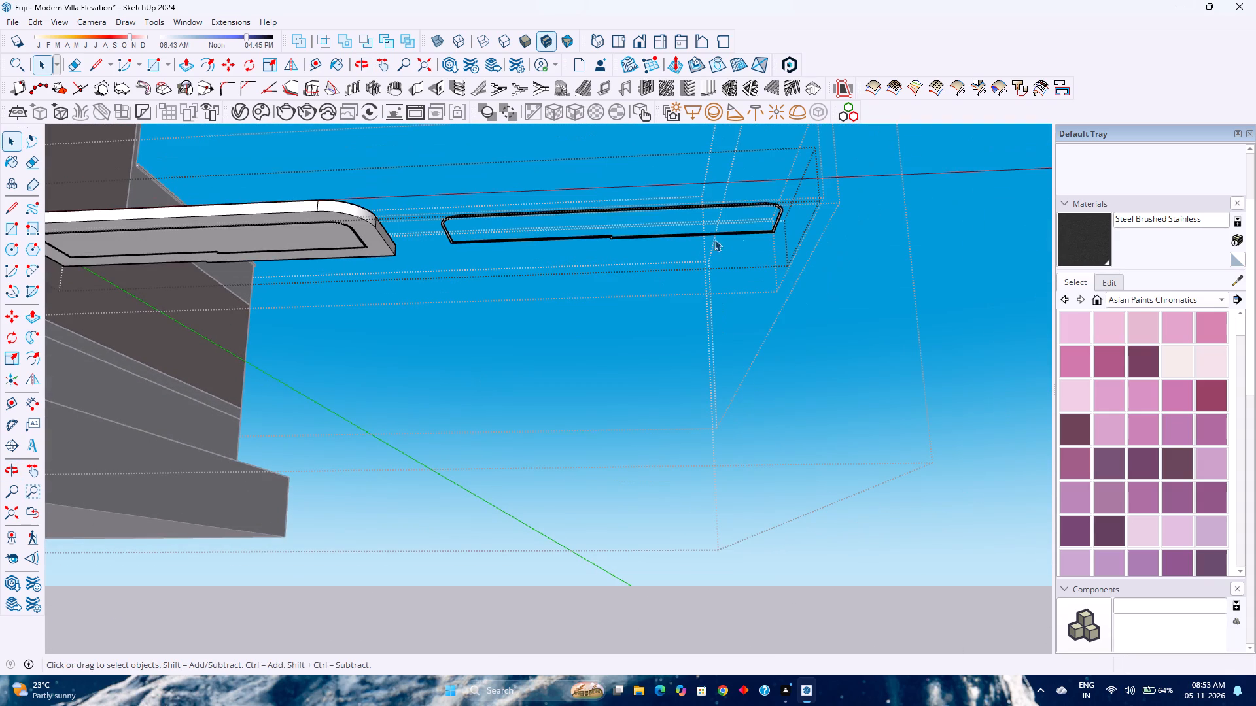
scroll(773, 229, "up", 1)
left_click(776, 226)
key("m")
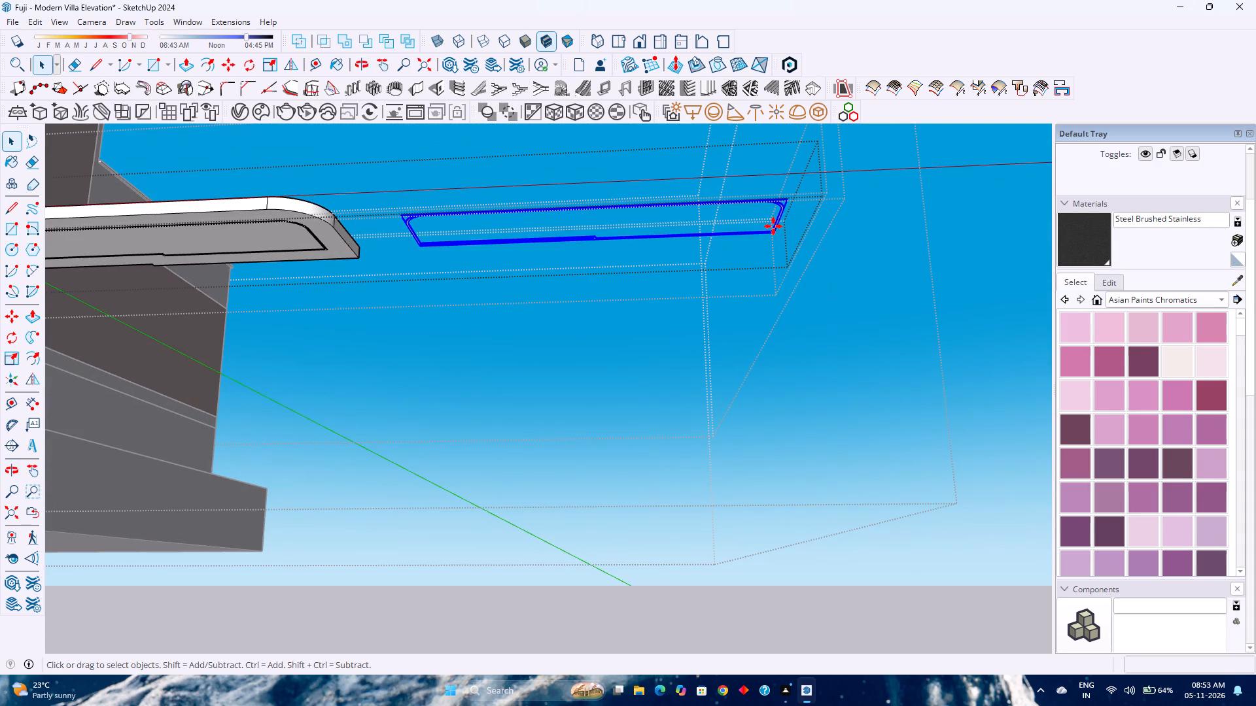
scroll(775, 239, "up", 20)
scroll(775, 239, "up", 2)
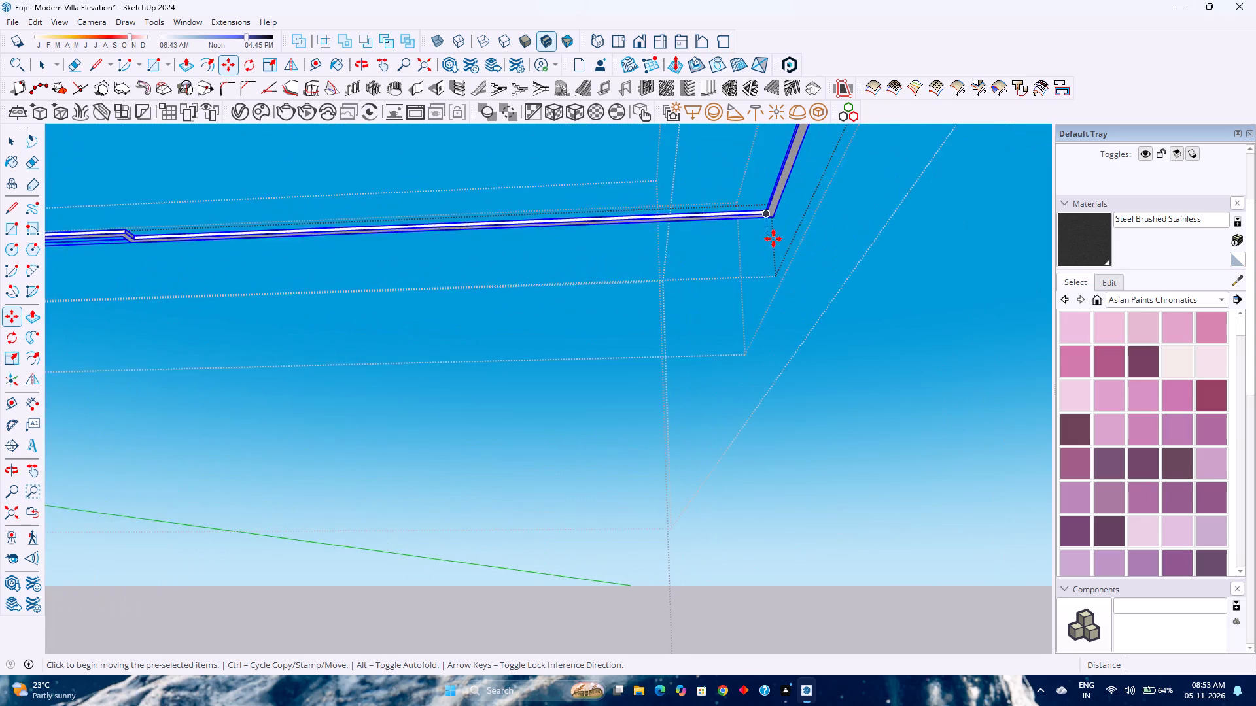
scroll(773, 239, "up", 4)
left_click(773, 208)
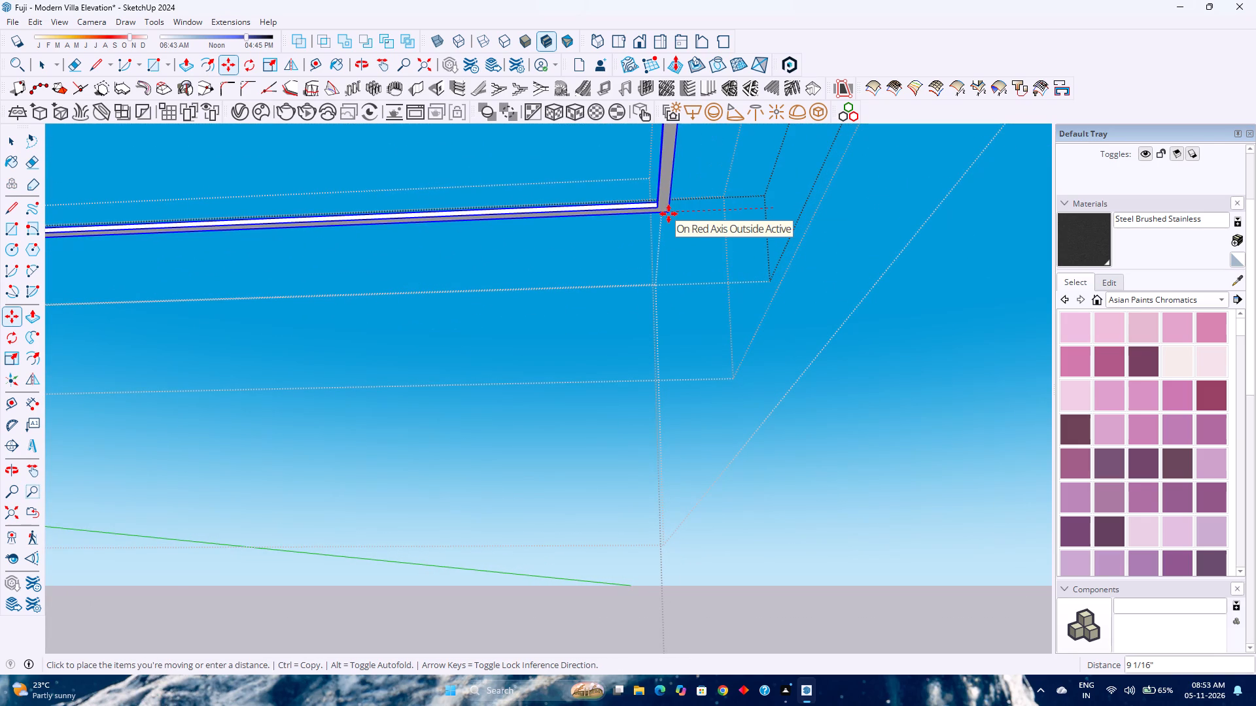
key("Right")
key("1")
type("6'")
key("Return")
scroll(669, 214, "down", 16)
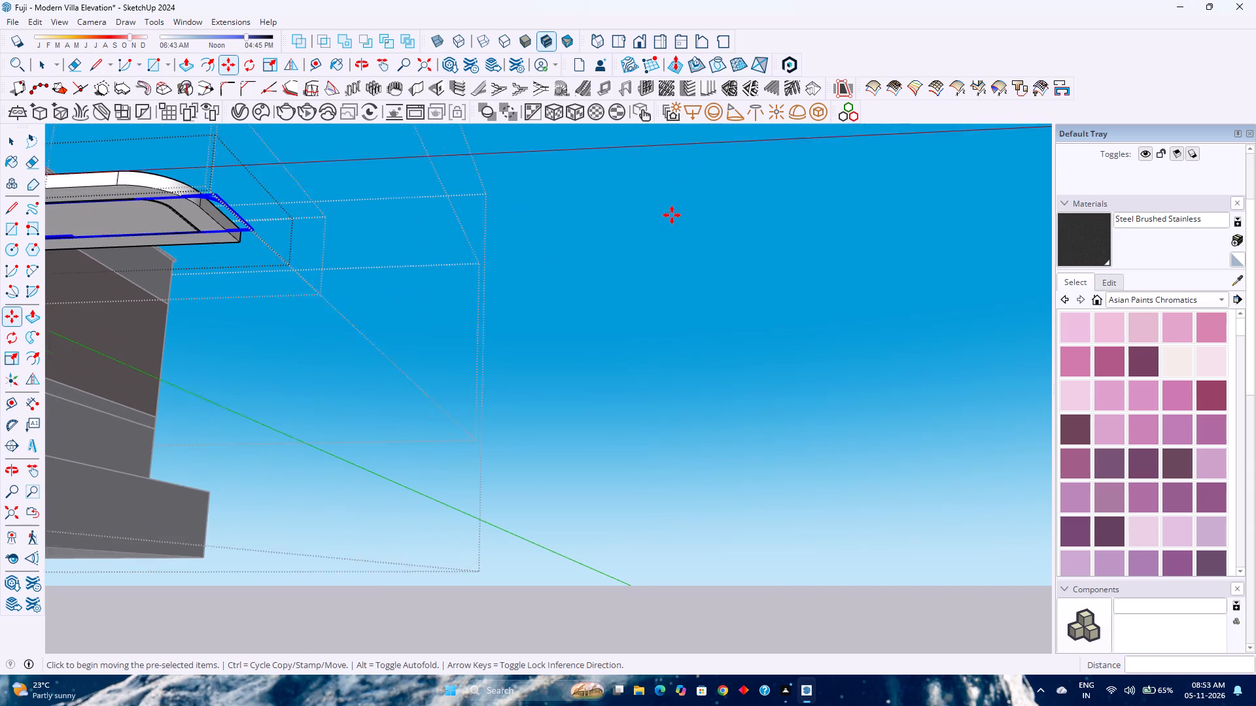
scroll(672, 215, "down", 1)
type("18'")
key("Return")
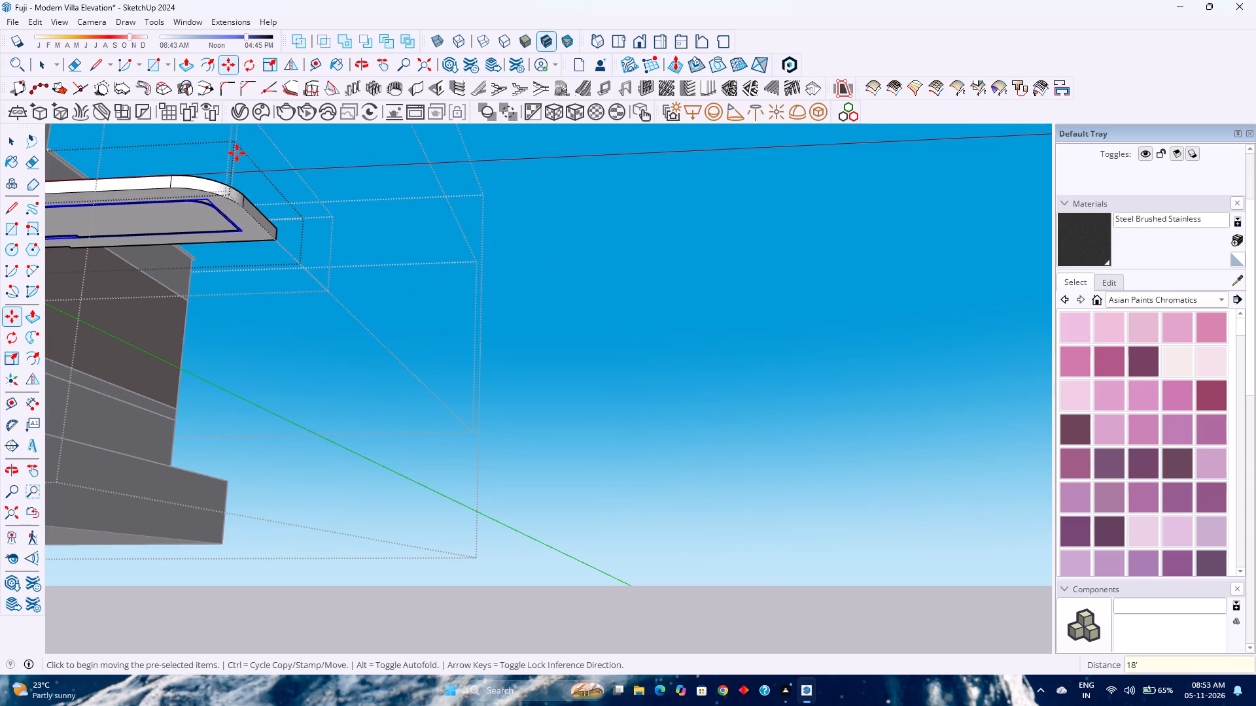
Place a lengthwise guide on the panel's underside, 2'4.5" in from the notched long edge.
scroll(200, 246, "up", 10)
middle_click_drag(198, 234, 385, 248, "shift")
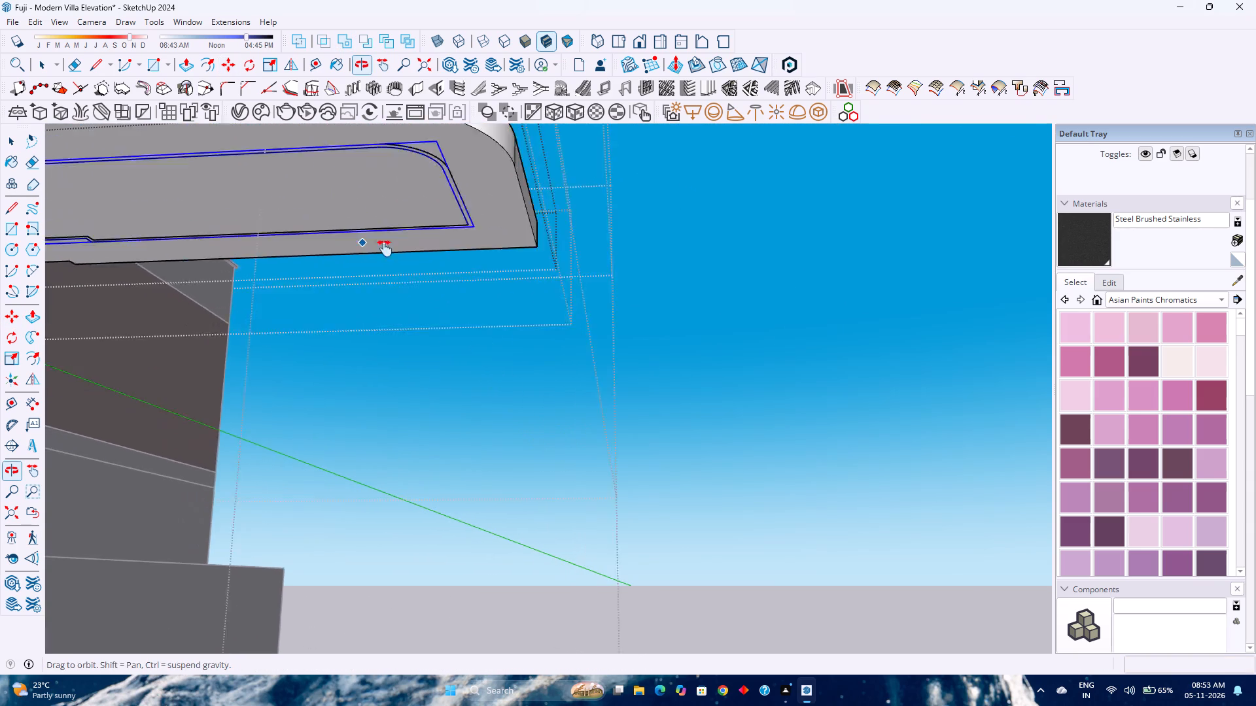
middle_click_drag(385, 248, 598, 327, "shift")
middle_click(598, 327)
scroll(491, 293, "up", 2)
middle_click_drag(387, 264, 481, 145)
middle_click(483, 144)
scroll(474, 169, "down", 7)
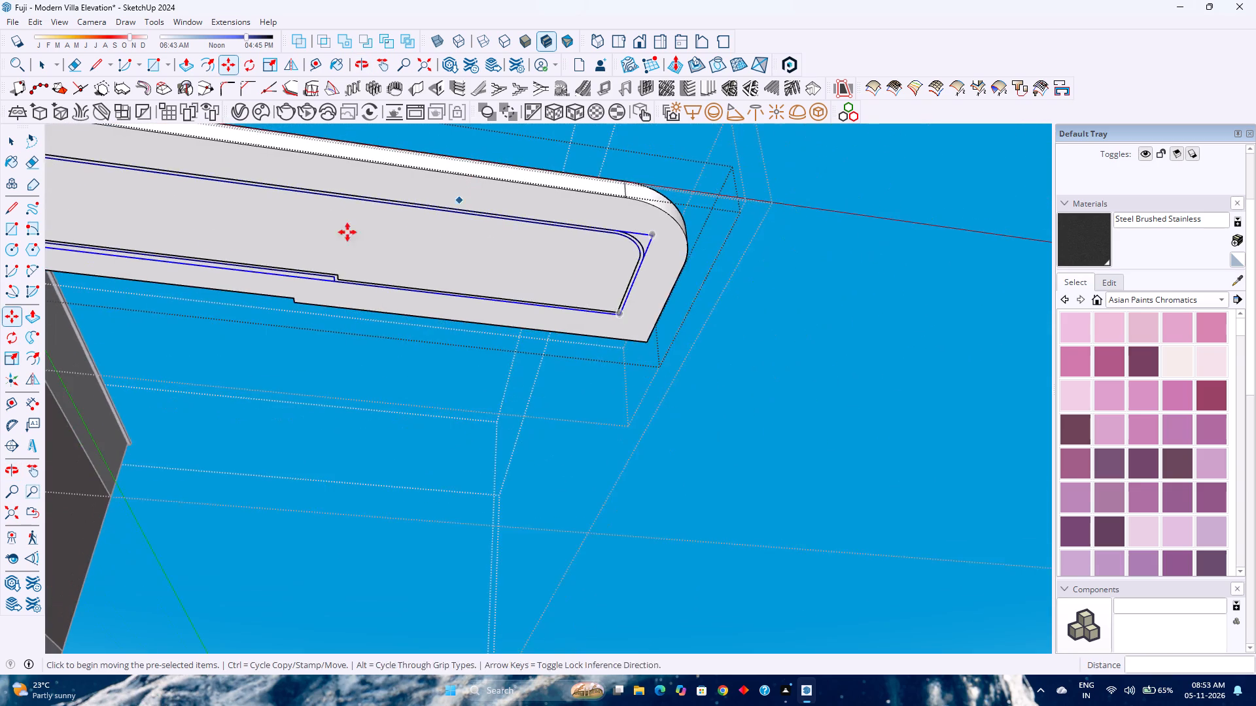
middle_click_drag(204, 239, 499, 291, "shift")
middle_click(501, 291, "shift")
key("space")
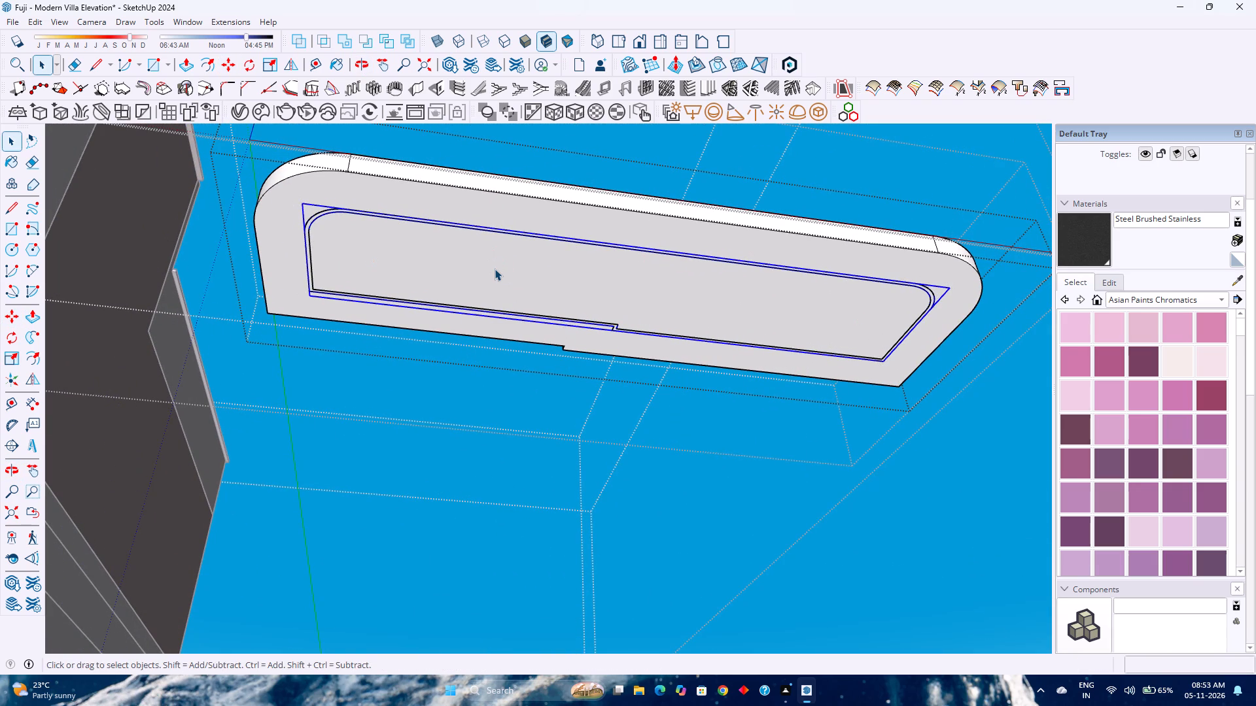
key("Escape")
left_click(495, 269)
left_click(495, 269)
left_click(495, 269)
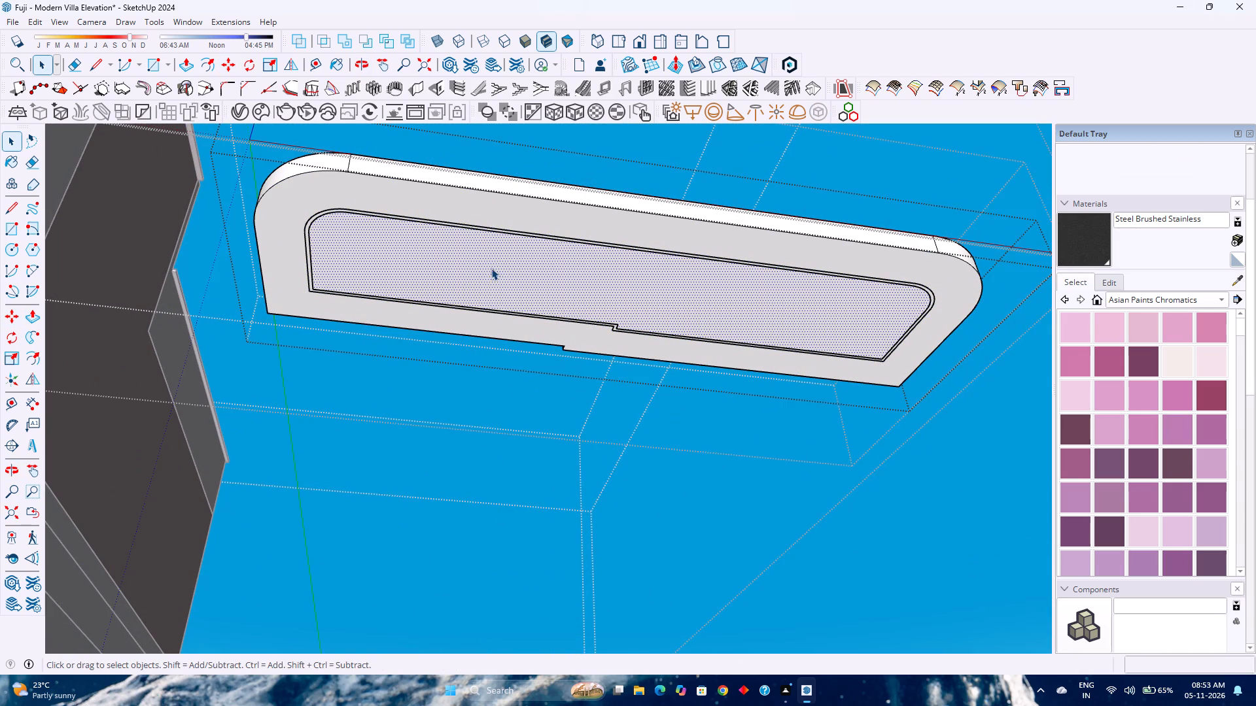
left_click(318, 70)
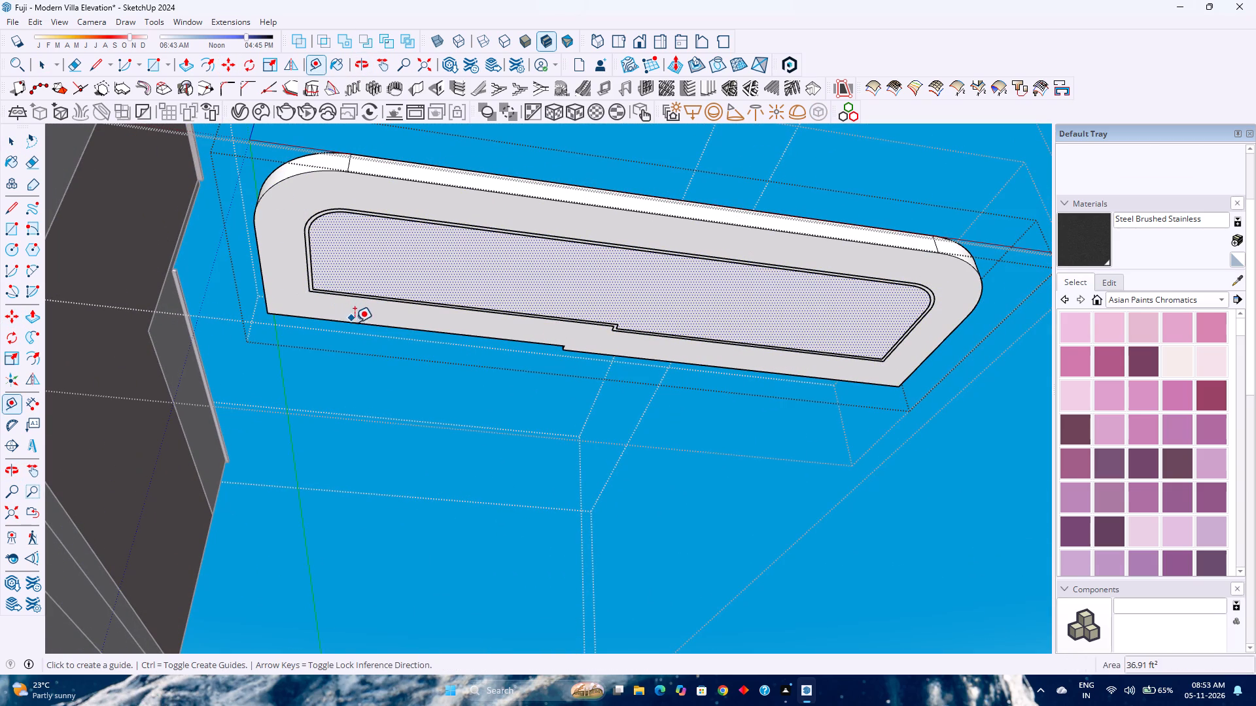
left_click(360, 324)
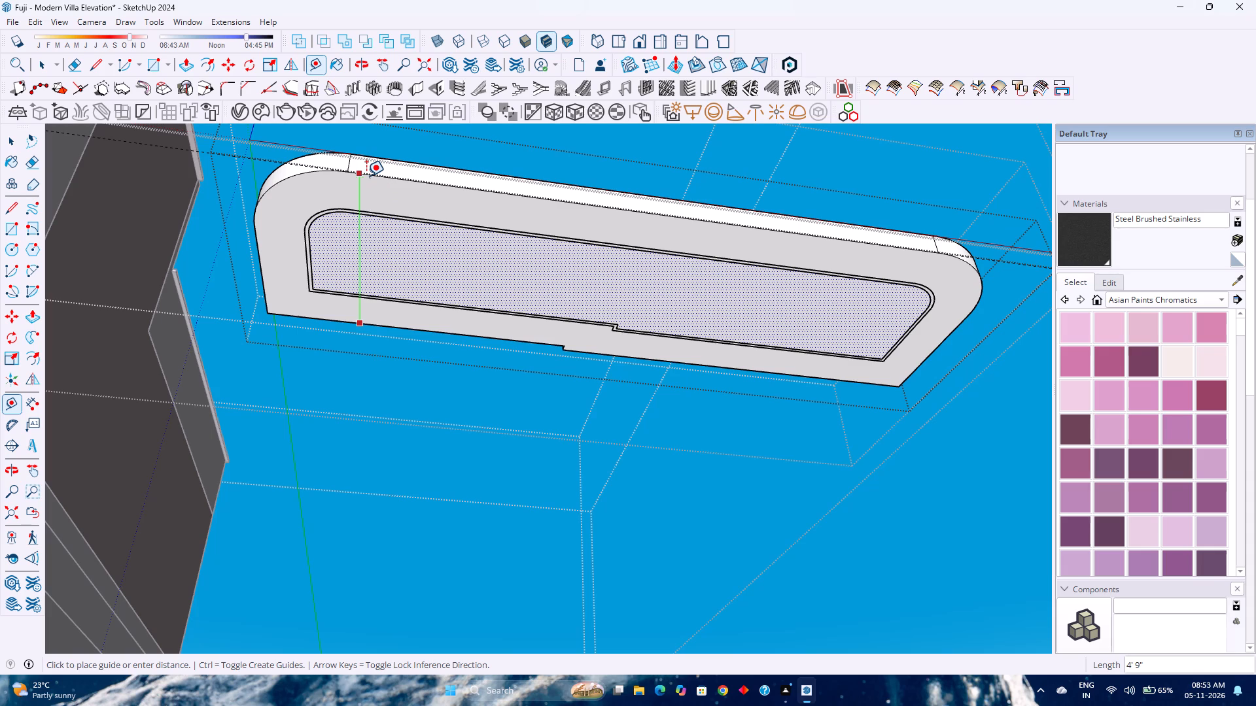
type("2'")
type("4.5")
key("shift+quotedbl")
key("Return")
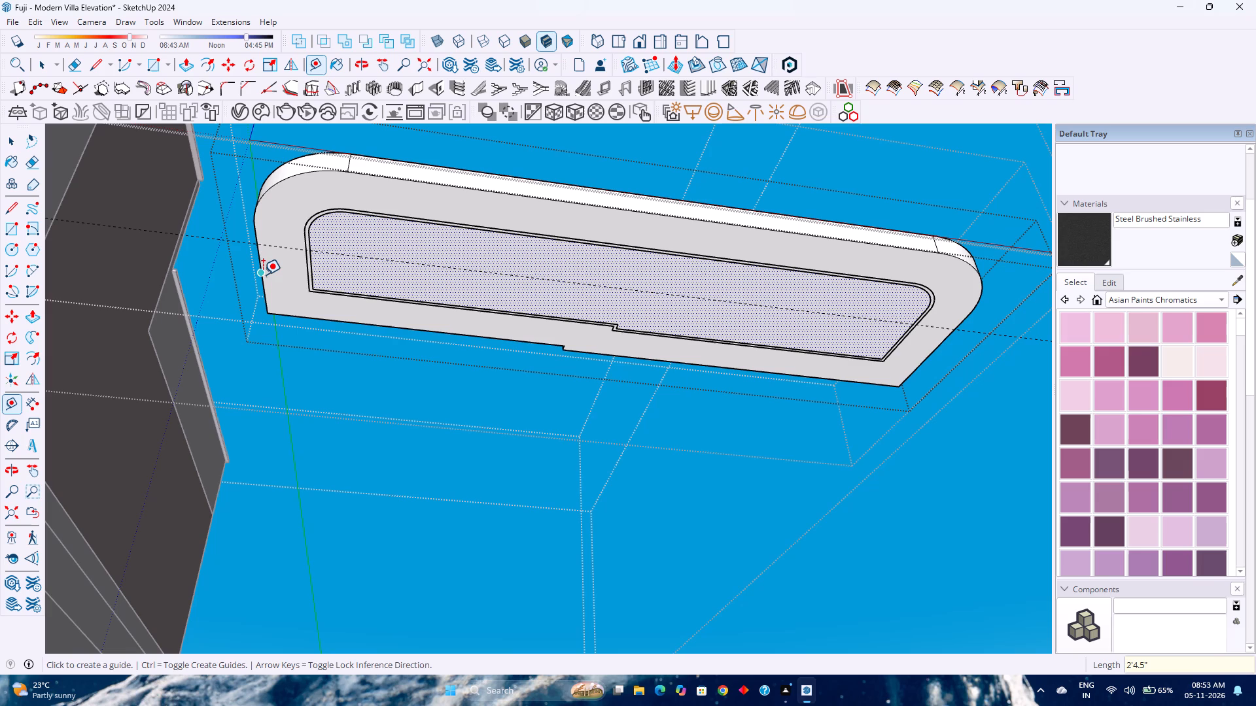
Place a guide 3' inward from each of the two short end edges of the panel's underside.
left_click(263, 275)
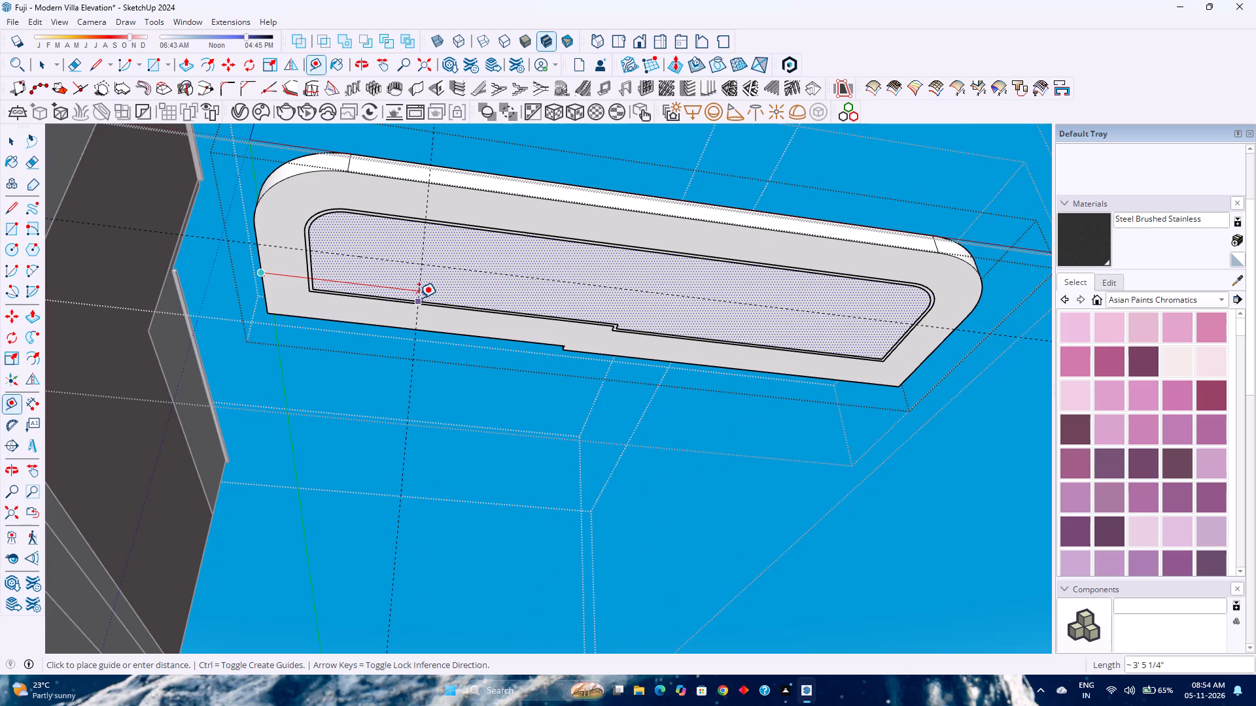
type("4'")
key("Return")
type("3'")
key("Return")
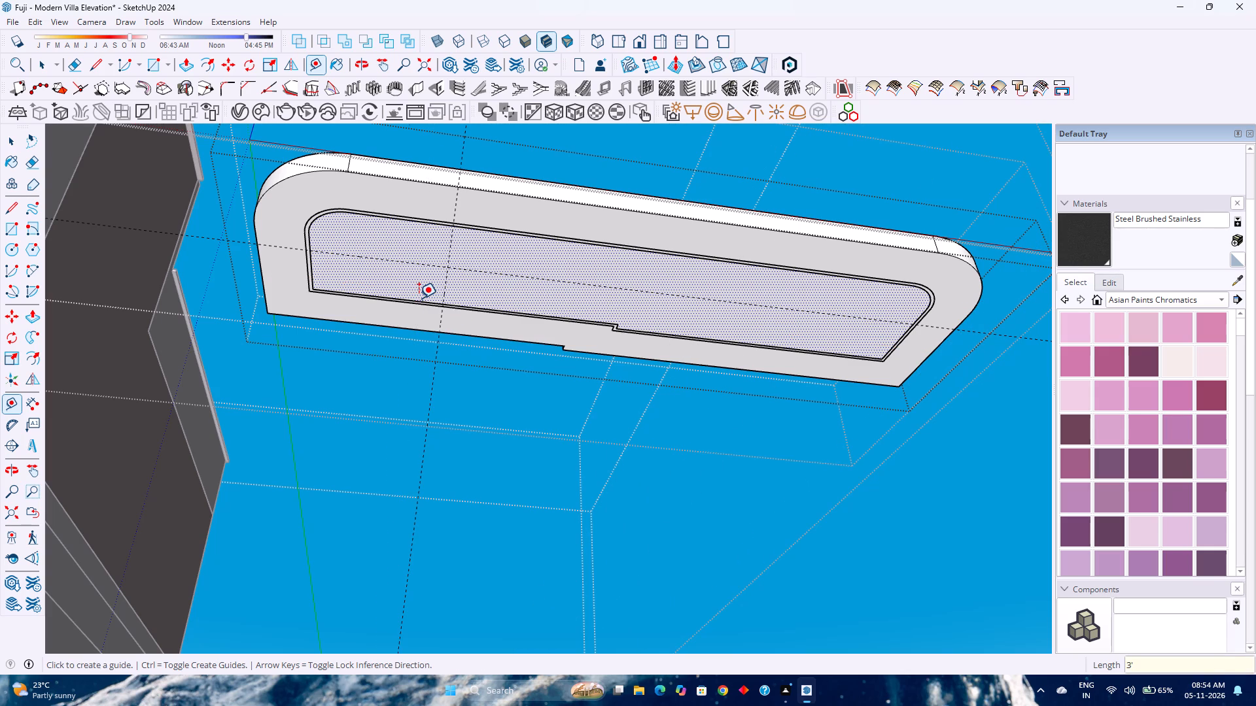
left_click(933, 348)
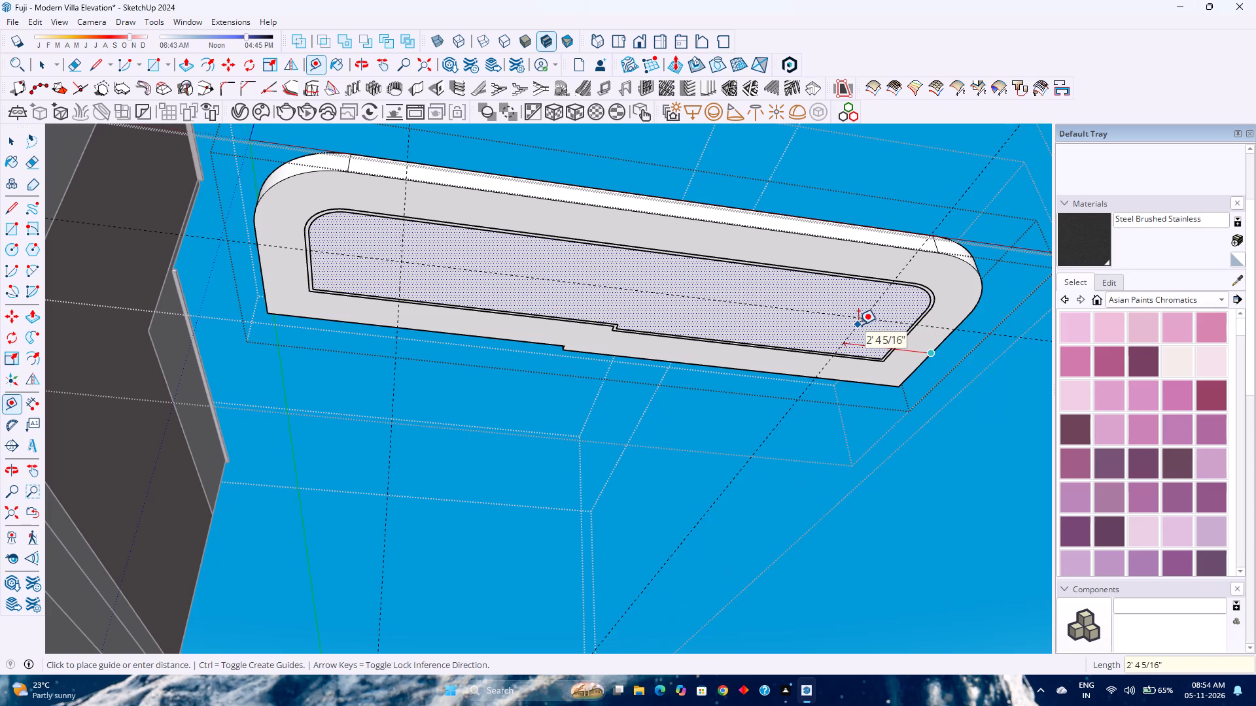
type("3'")
key("Return")
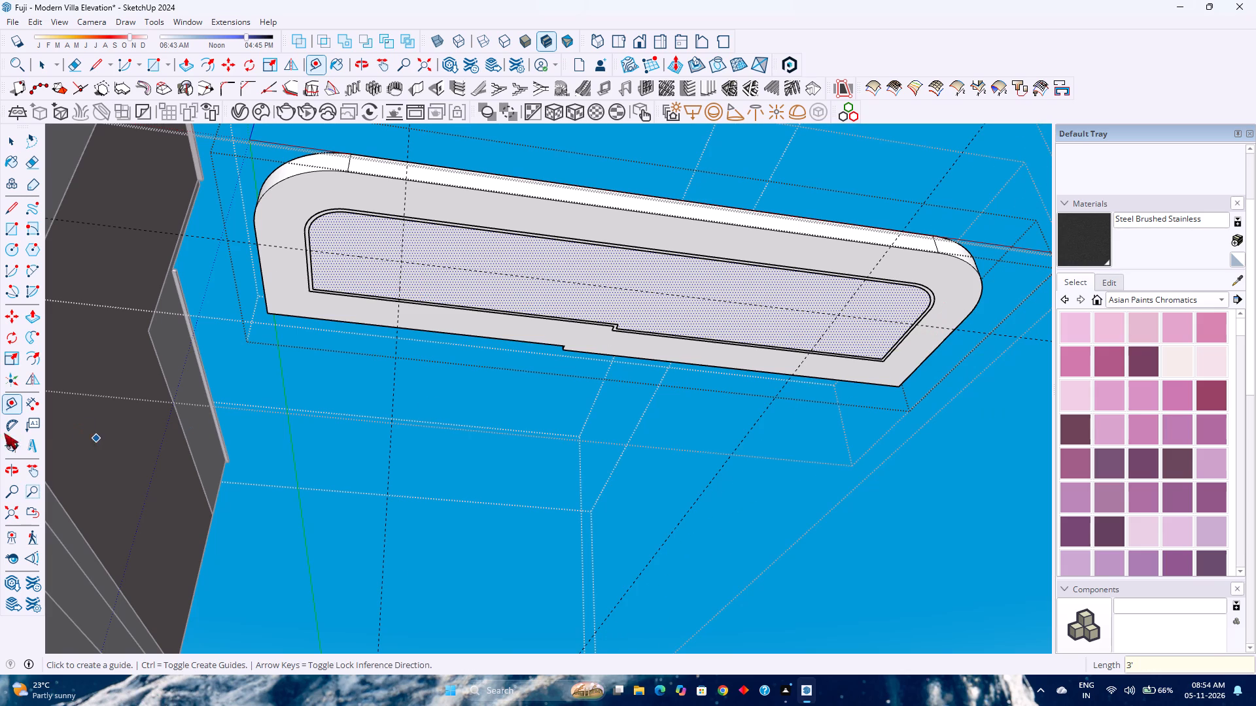
Draw a circle of 3" radius on the panel's inner face, centred on the guide intersection nearest the dark wall.
key("c")
scroll(406, 258, "up", 3)
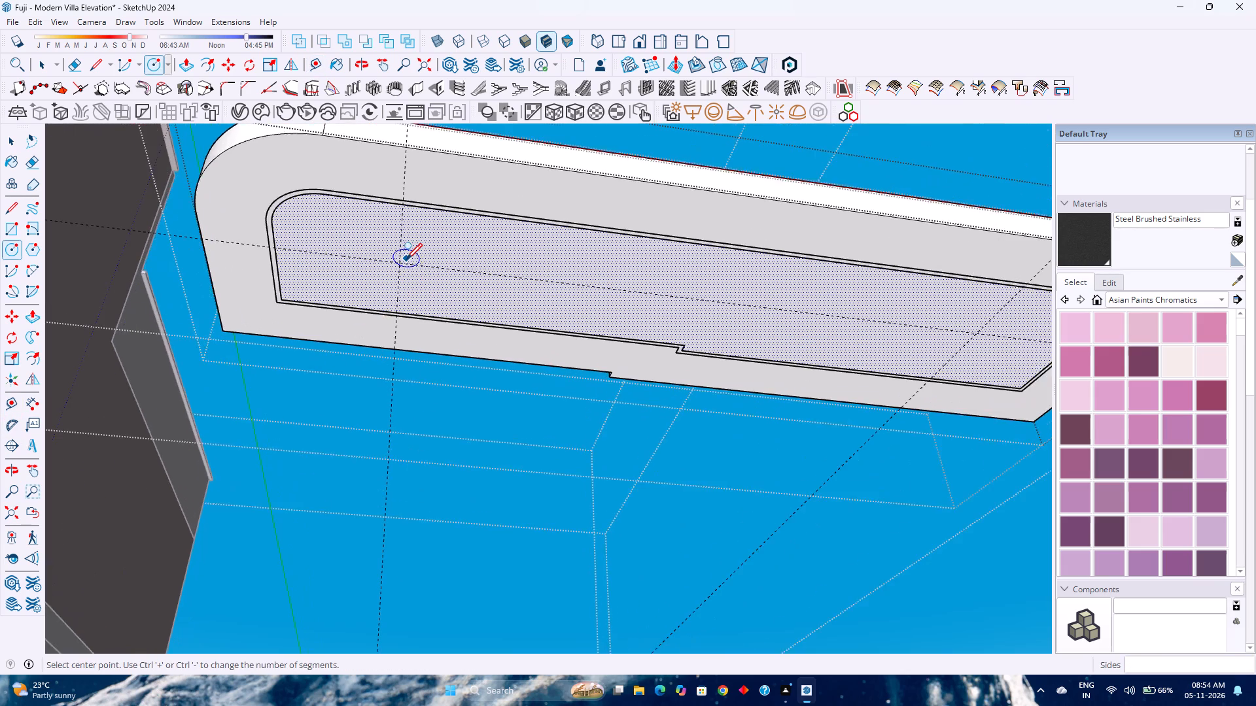
scroll(406, 258, "up", 4)
left_click(398, 264)
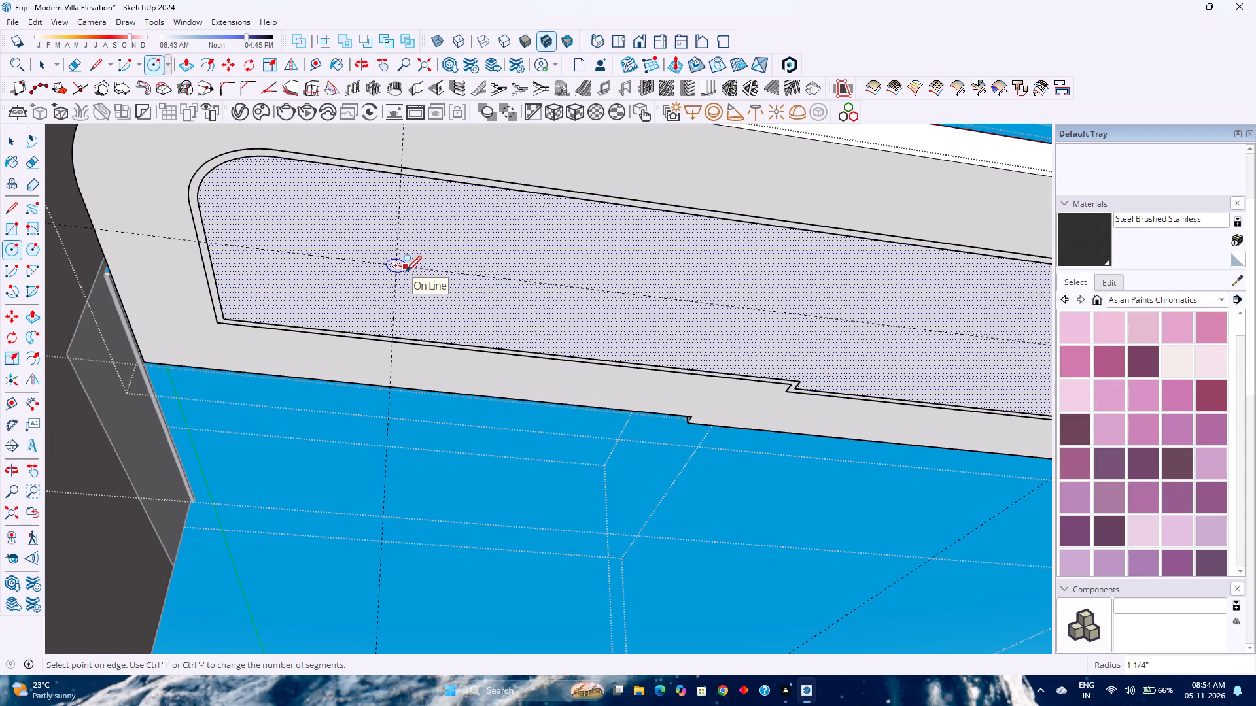
key("4")
key("Return")
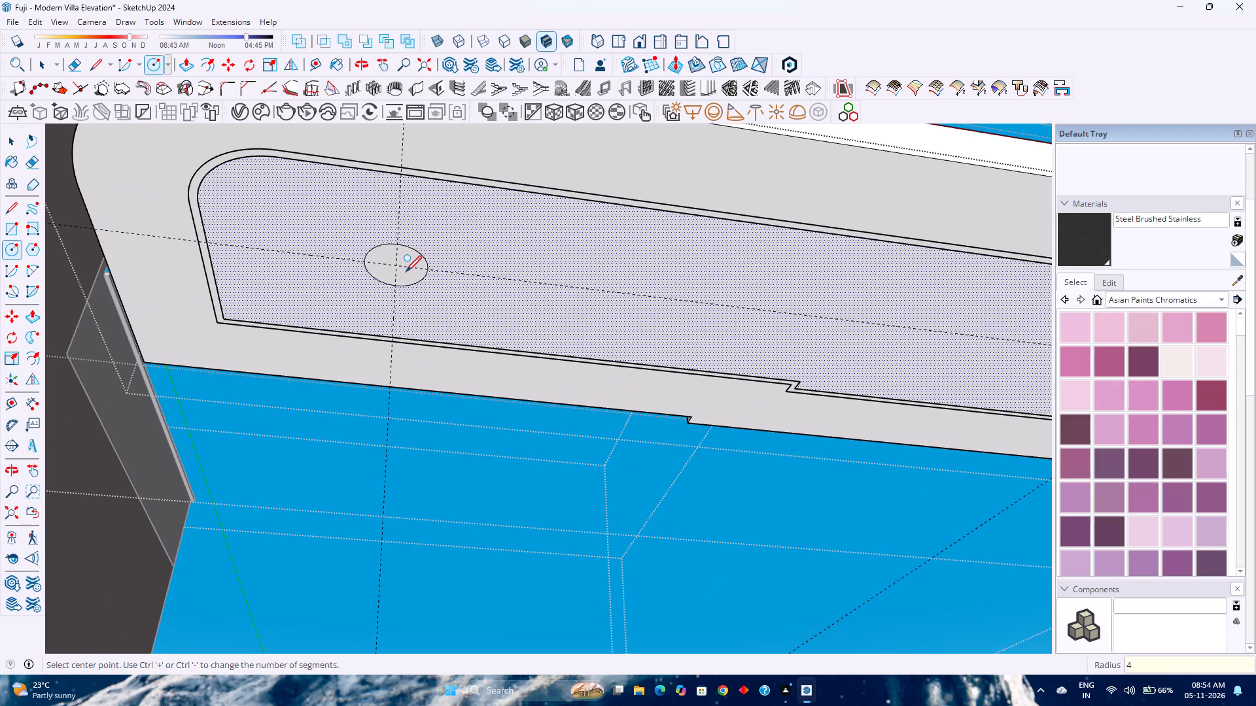
key("3")
key("Return")
scroll(406, 271, "down", 9)
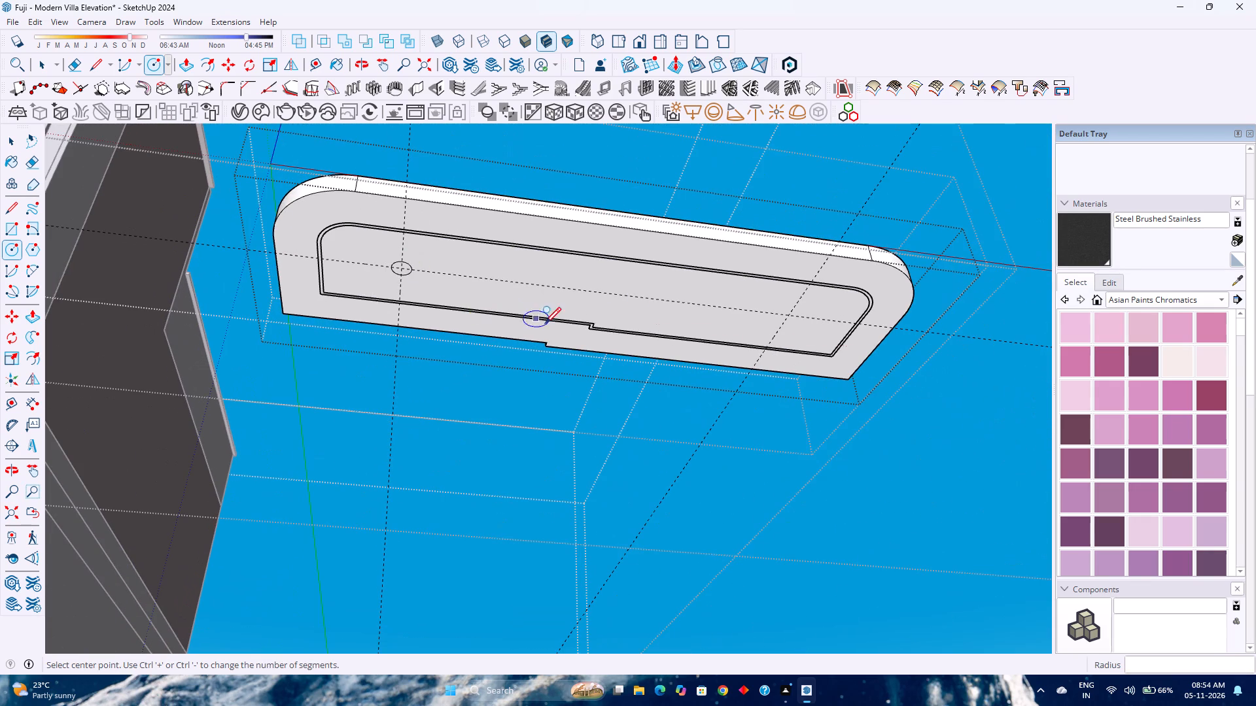
key("space")
Set the circle's segment count to 240.
scroll(401, 256, "up", 8)
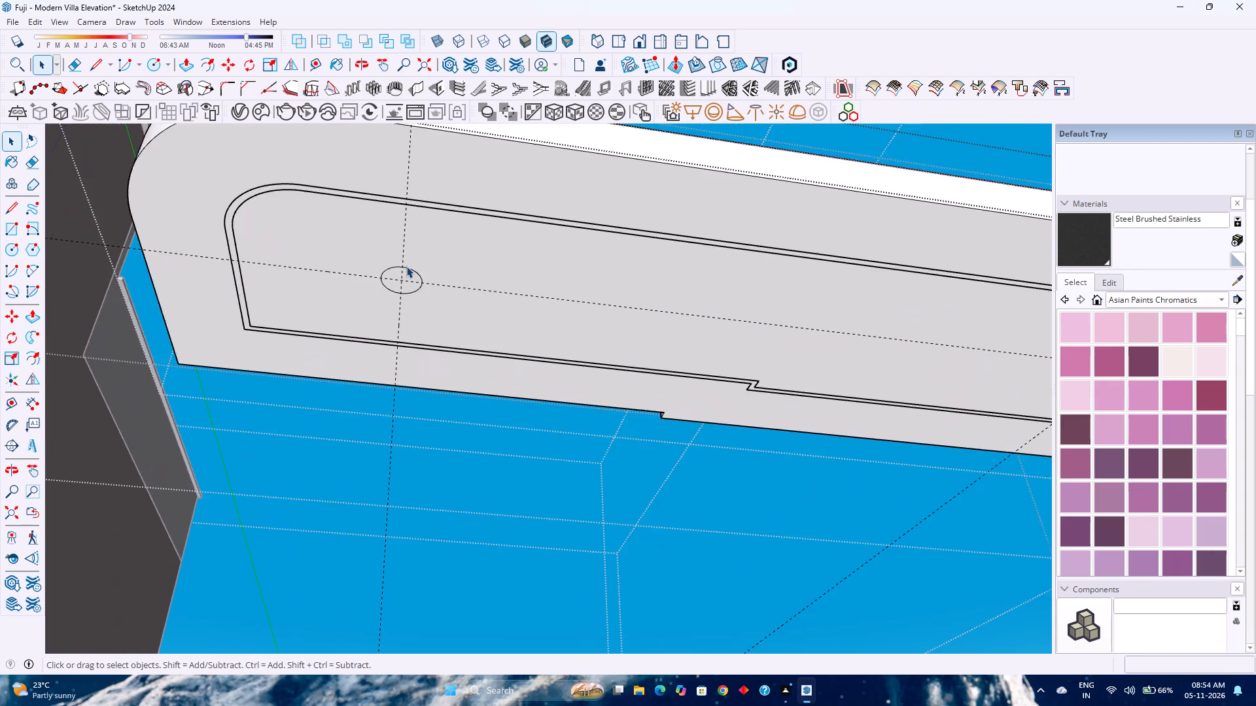
scroll(406, 266, "up", 2)
left_click(412, 270)
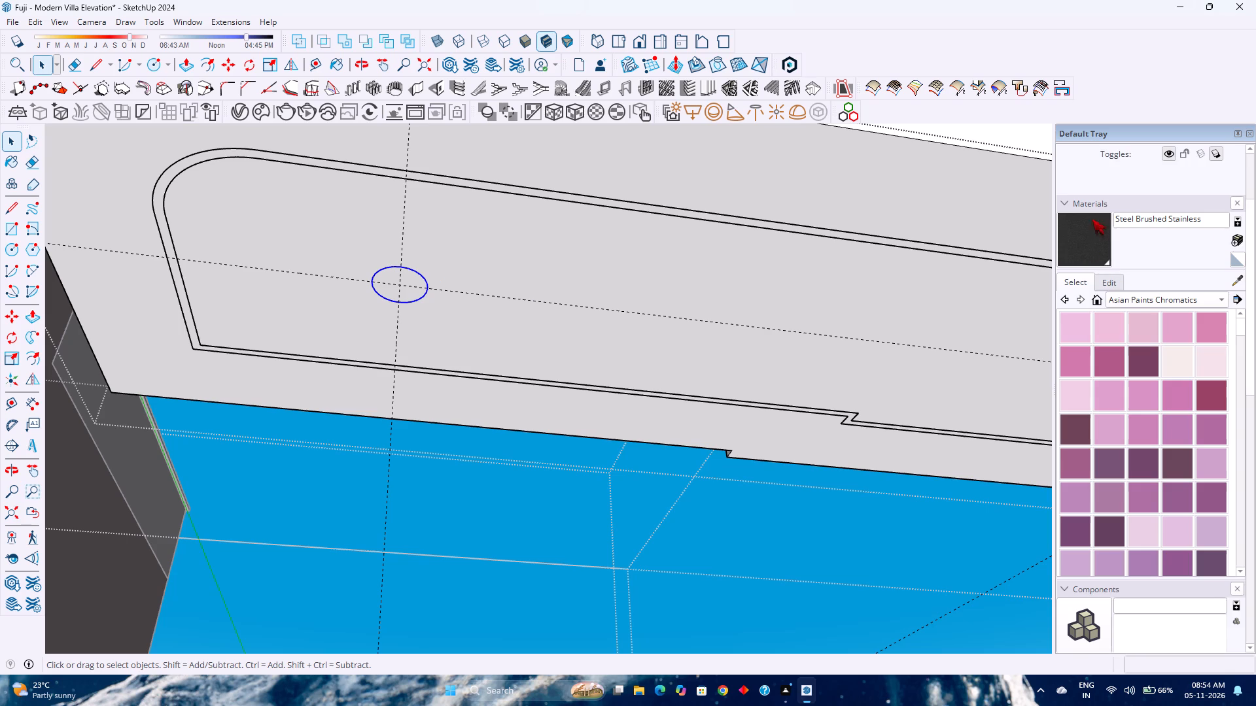
scroll(1170, 248, "up", 8)
left_click(1193, 239)
key("0")
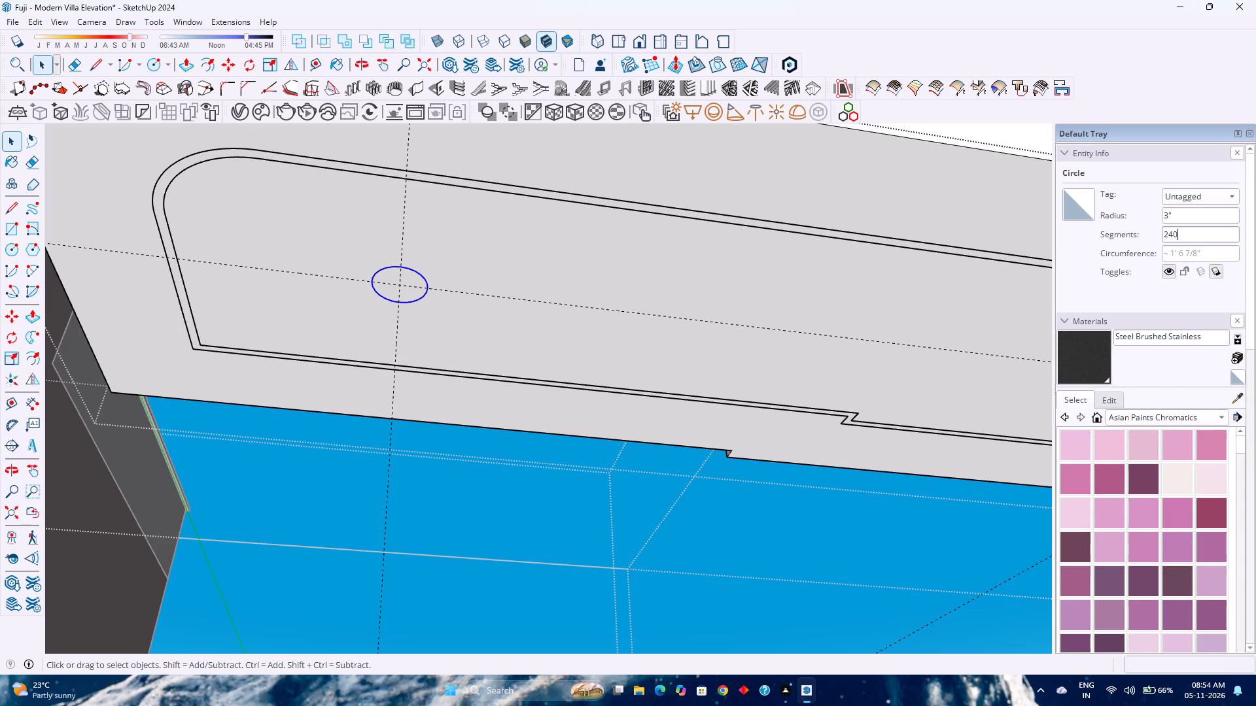
key("Return")
Copy the circle face to the guide intersection at the opposite end, dividing the distance by 2 for a middle copy.
left_click(413, 292)
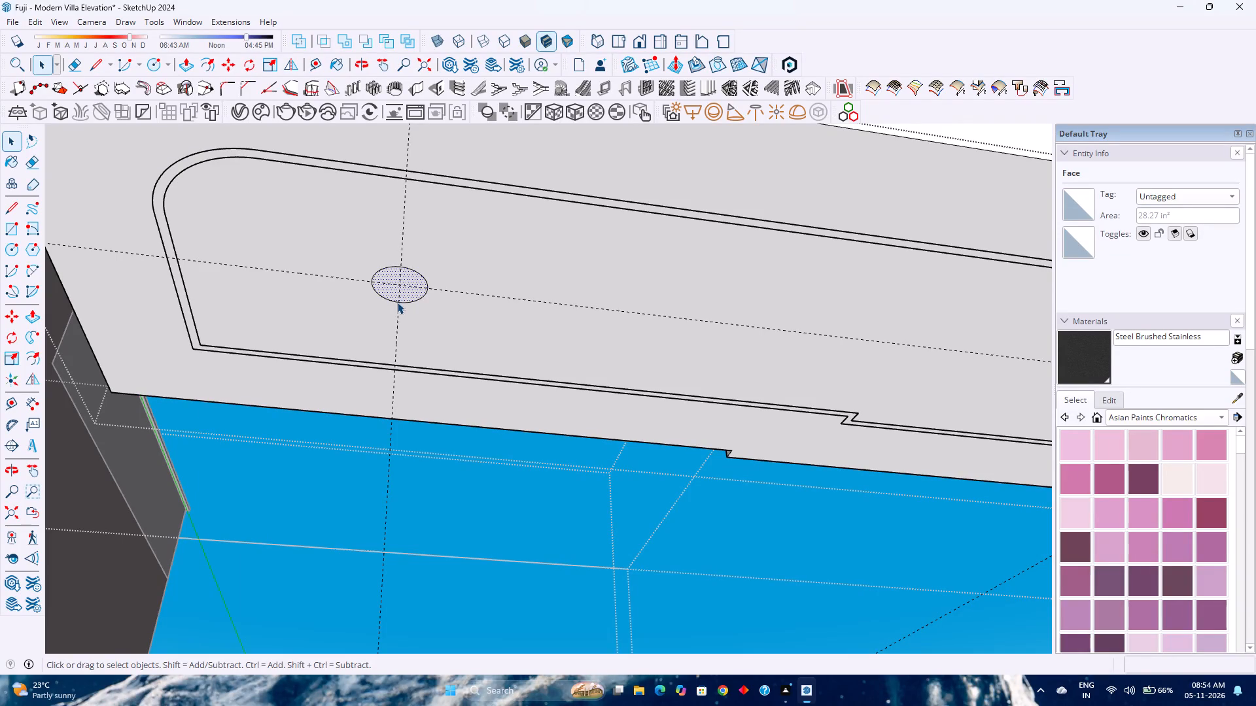
key("m")
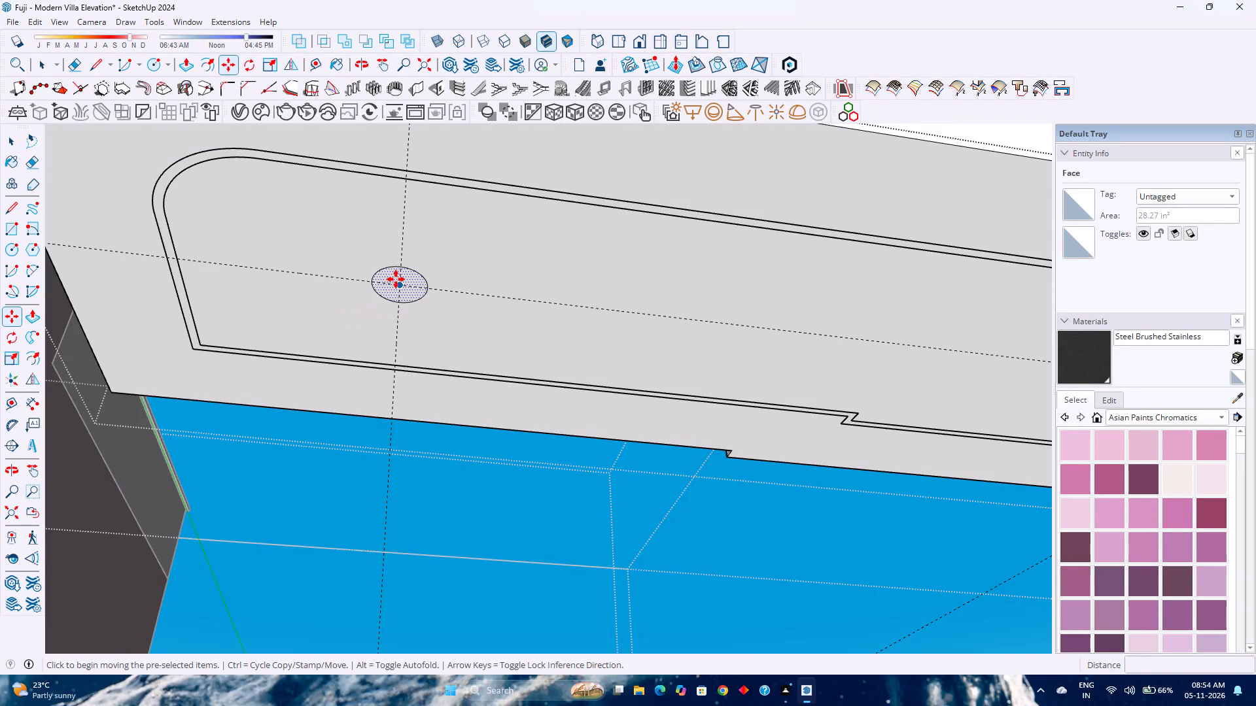
left_click(398, 283)
scroll(480, 297, "down", 8)
middle_click_drag(578, 314, 544, 306, "shift")
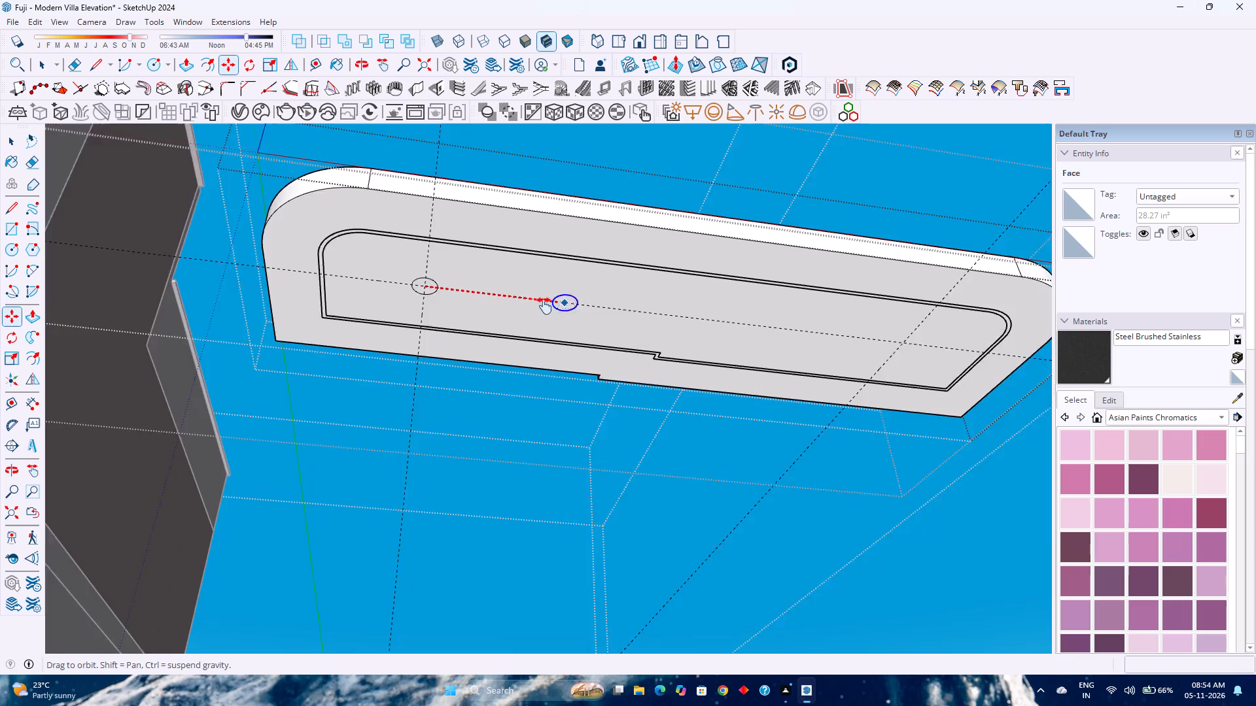
middle_click_drag(544, 306, 418, 302, "shift")
middle_click(418, 302, "shift")
scroll(418, 302, "up", 1)
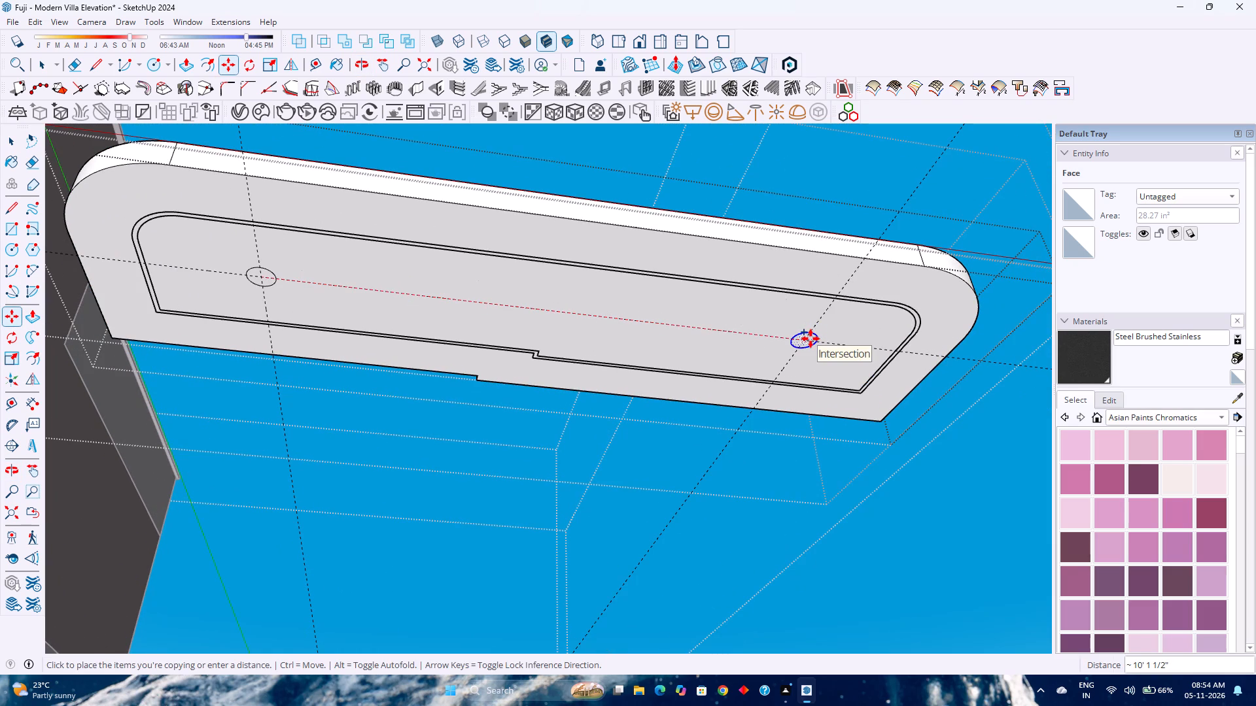
left_click(811, 339)
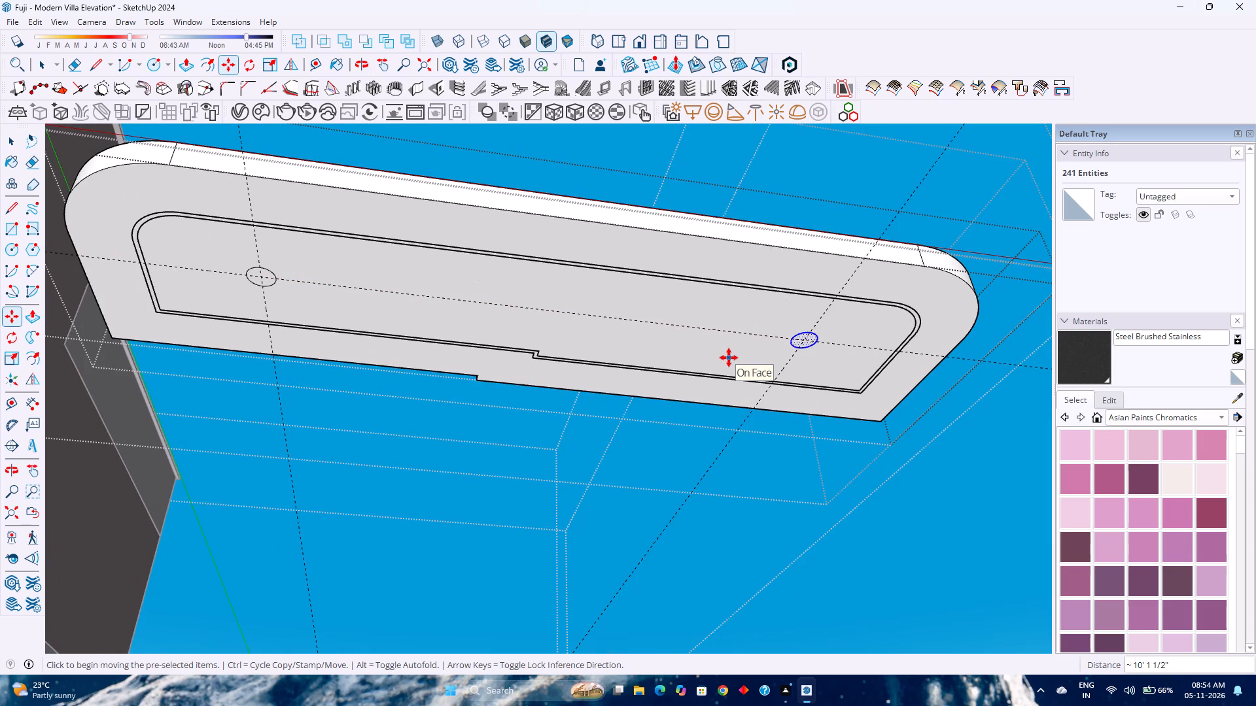
type("/2")
key("Return")
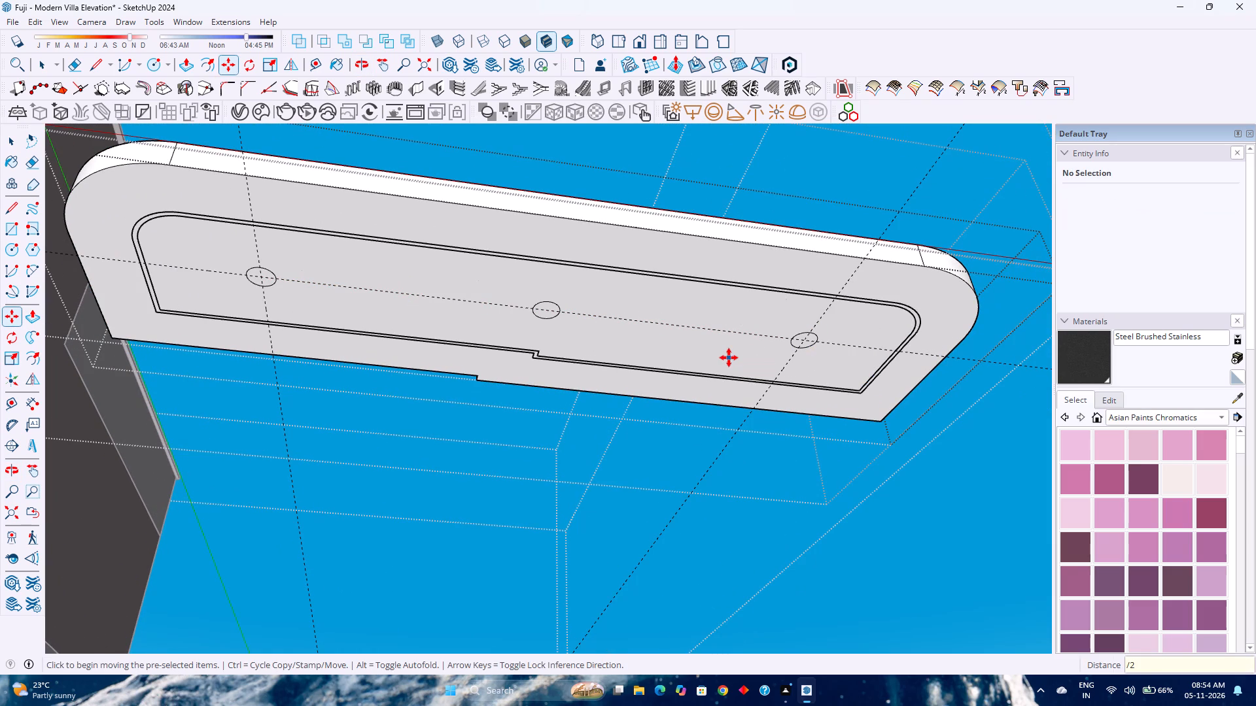
key("space")
Push the middle circle and the circle farthest from the dark wall 3" into the panel.
key("p")
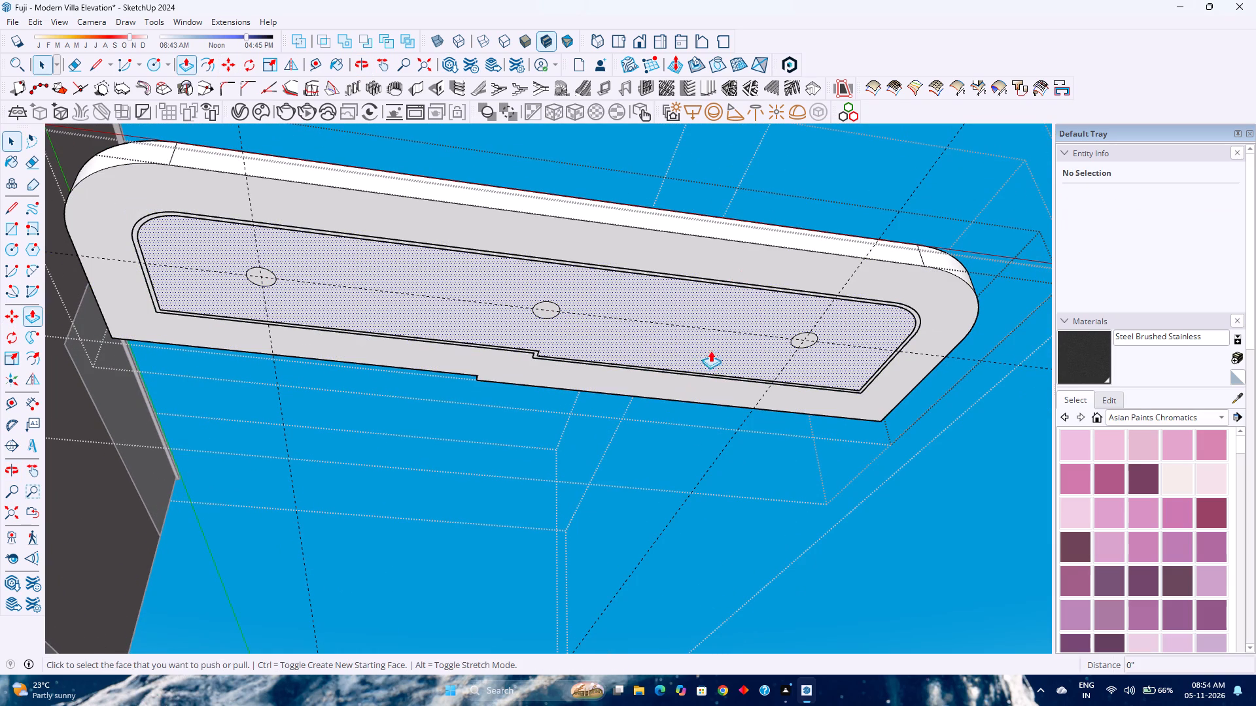
left_click(543, 312)
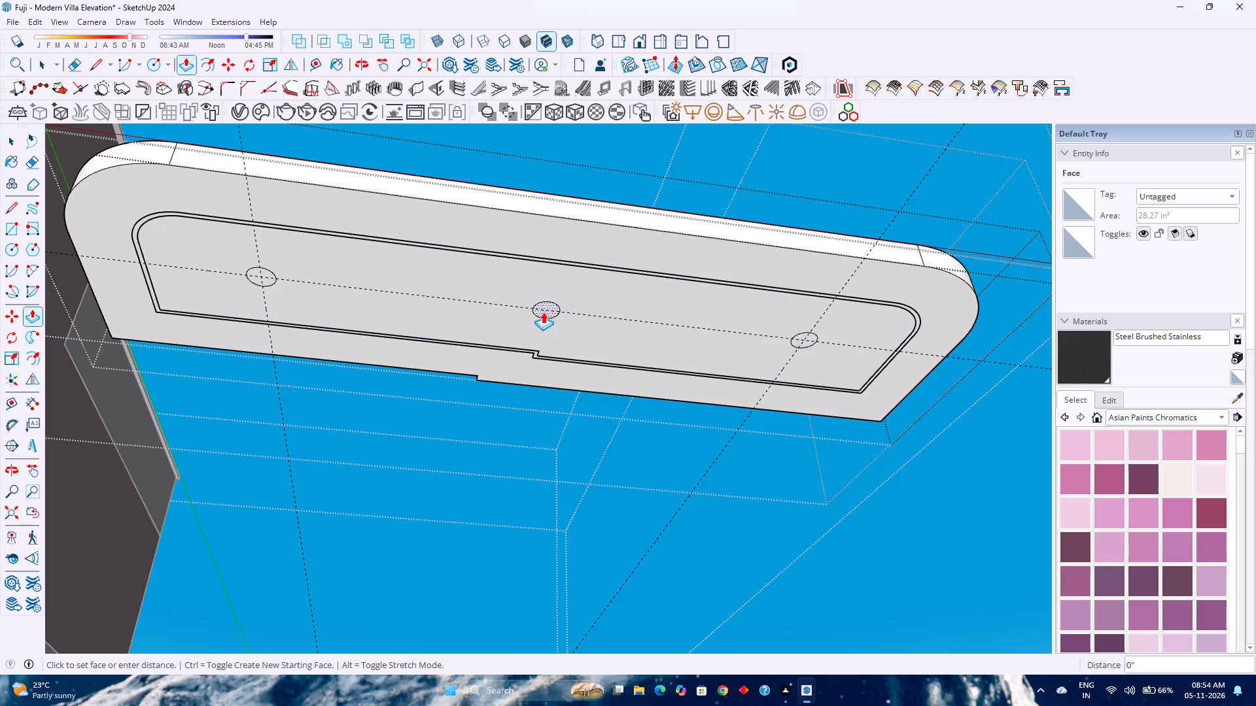
key("3")
key("Return")
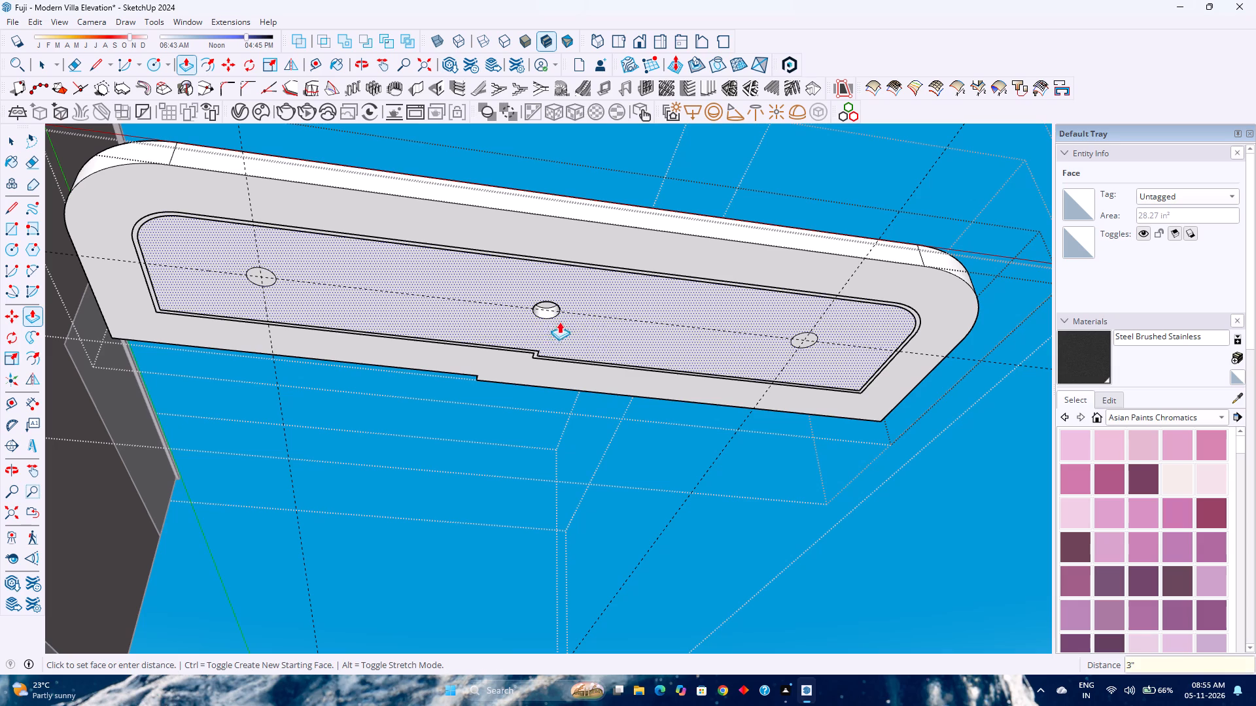
double_click(805, 346)
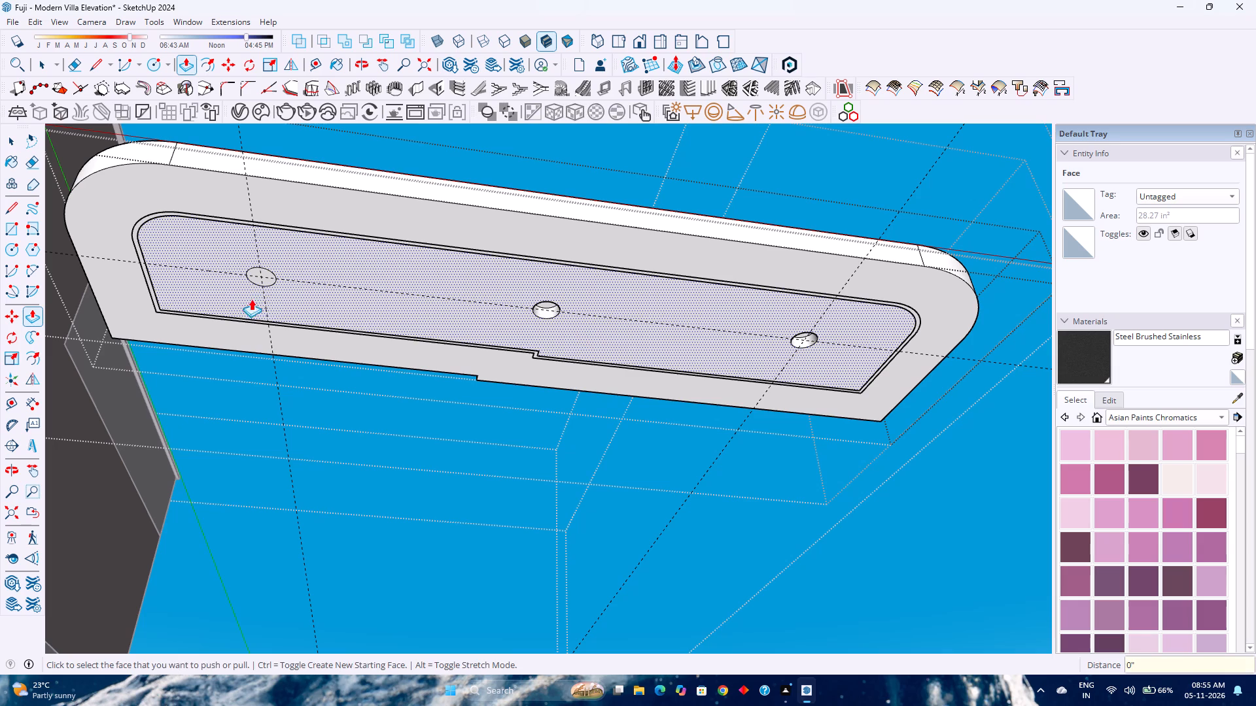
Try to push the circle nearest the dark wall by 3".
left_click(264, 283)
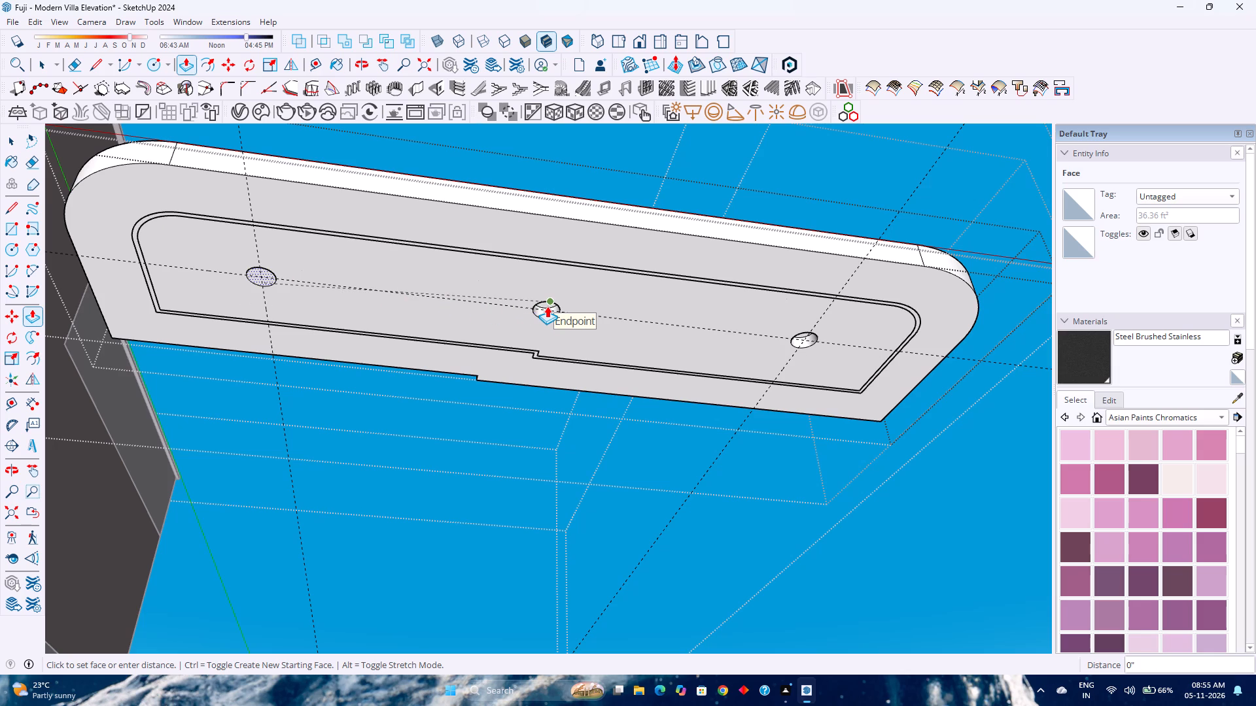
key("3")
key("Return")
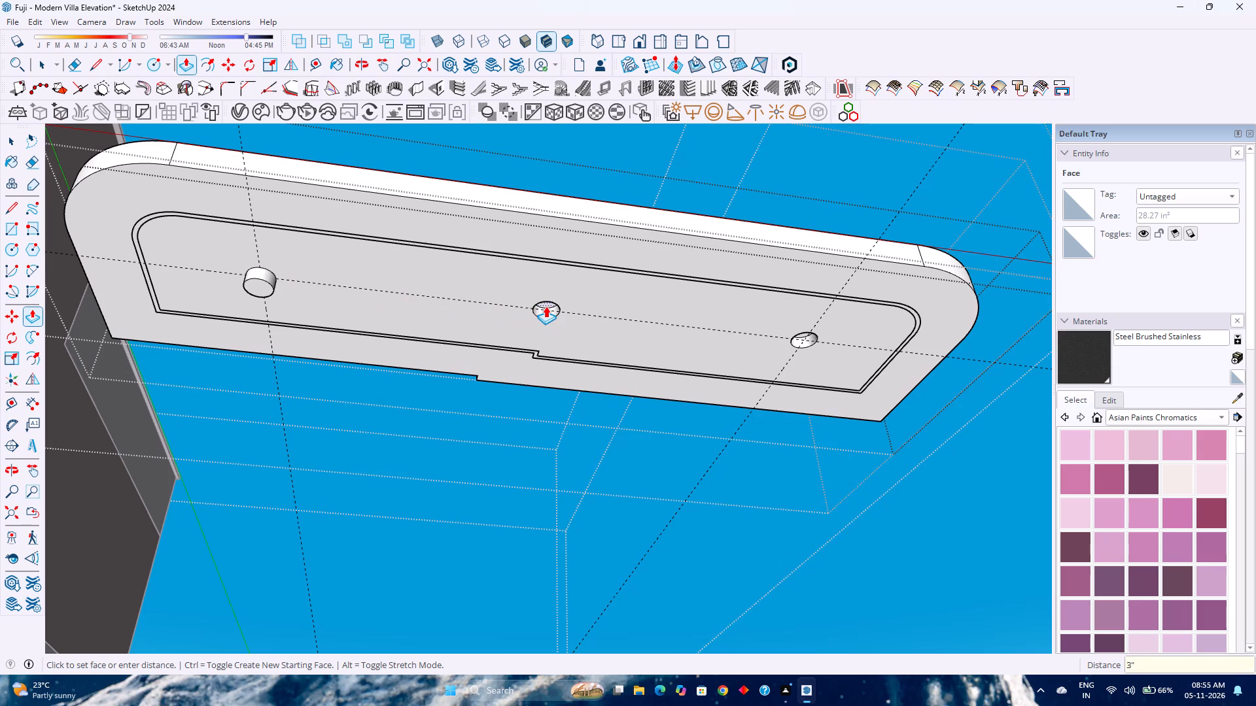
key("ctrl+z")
Push the circle nearest the dark wall 3" into the panel.
scroll(290, 278, "up", 8)
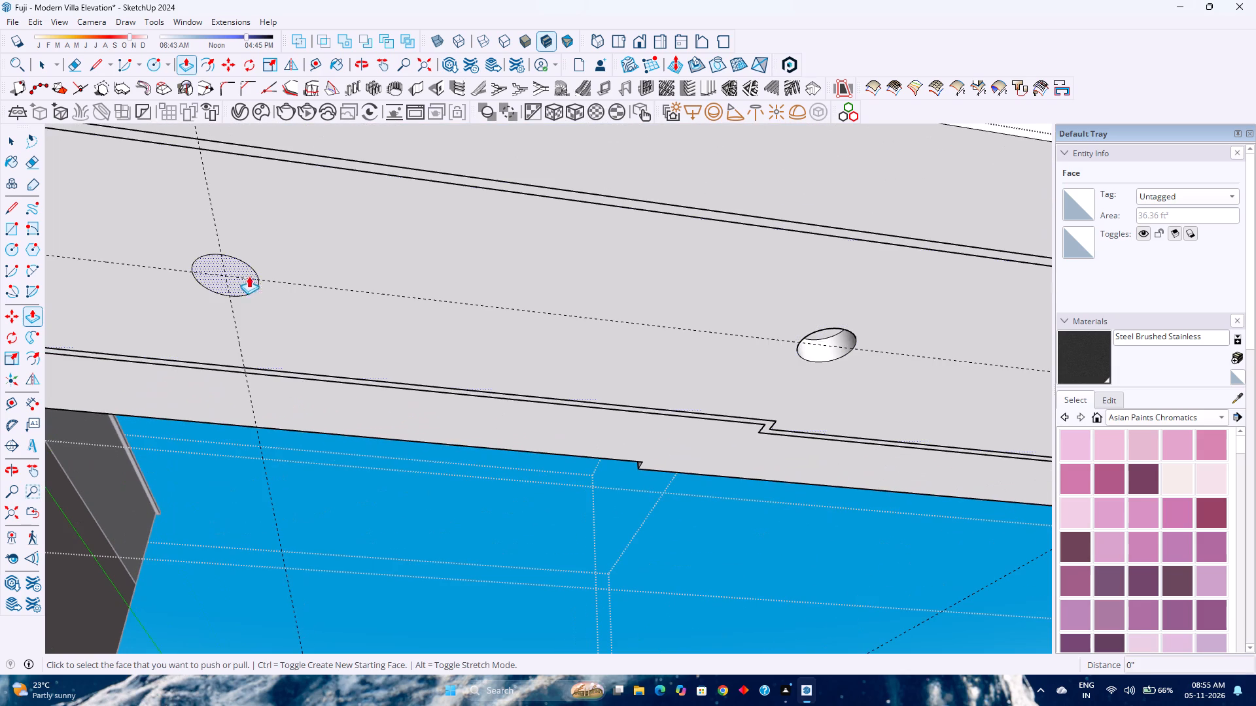
left_click(246, 275)
key("3")
key("Return")
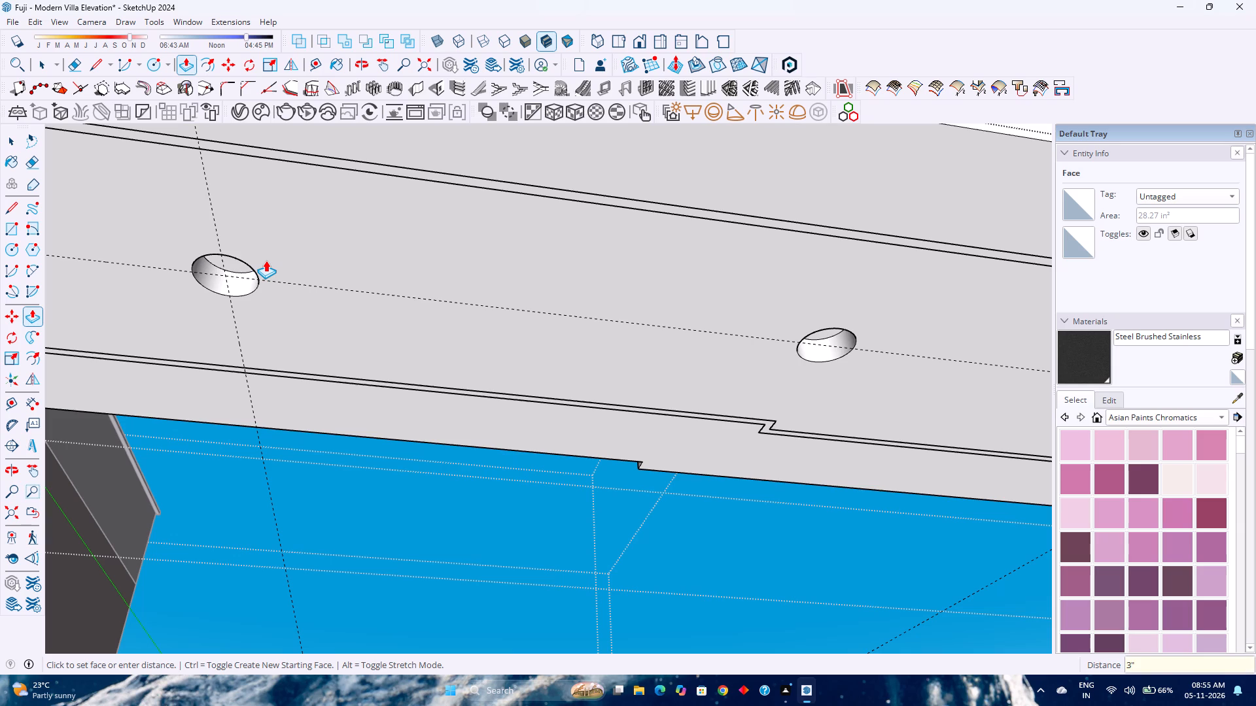
key("space")
Draw a circle of 2" radius centred on the guide intersection at the recess nearest the dark wall.
scroll(307, 333, "down", 11)
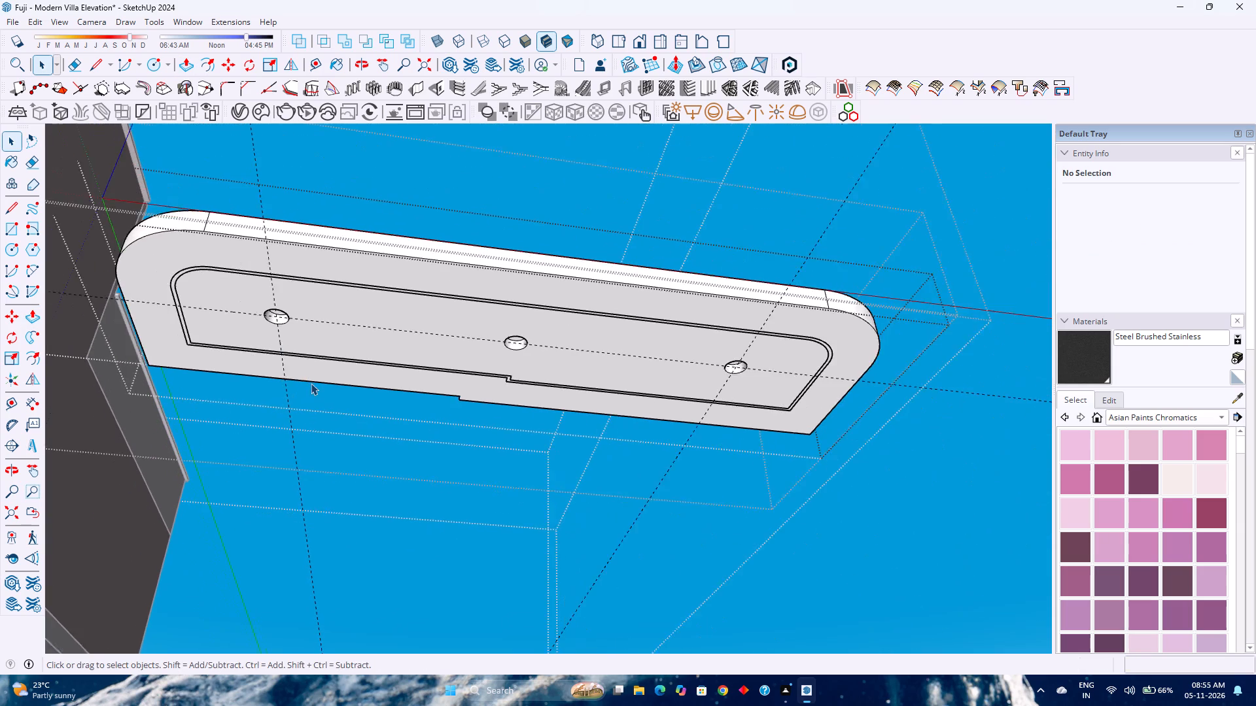
middle_click_drag(311, 386, 297, 337)
middle_click(297, 337)
scroll(299, 335, "down", 3)
middle_click_drag(366, 413, 590, 354)
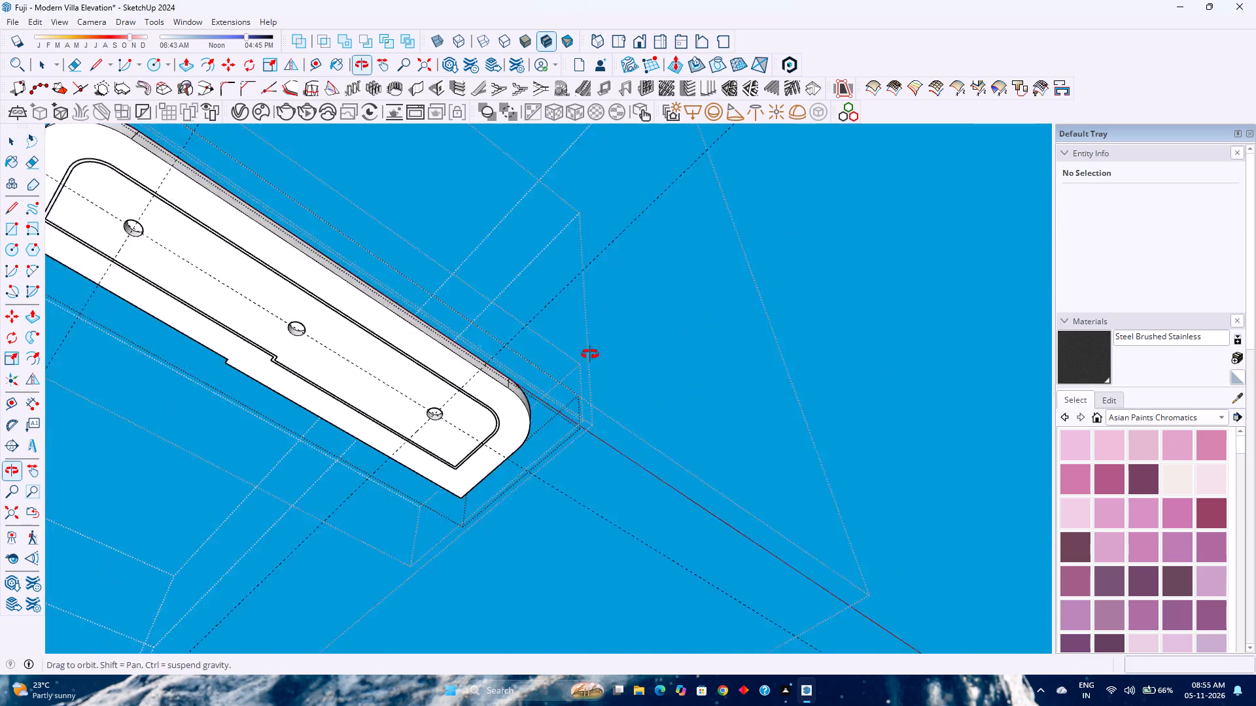
middle_click_drag(590, 354, 322, 346)
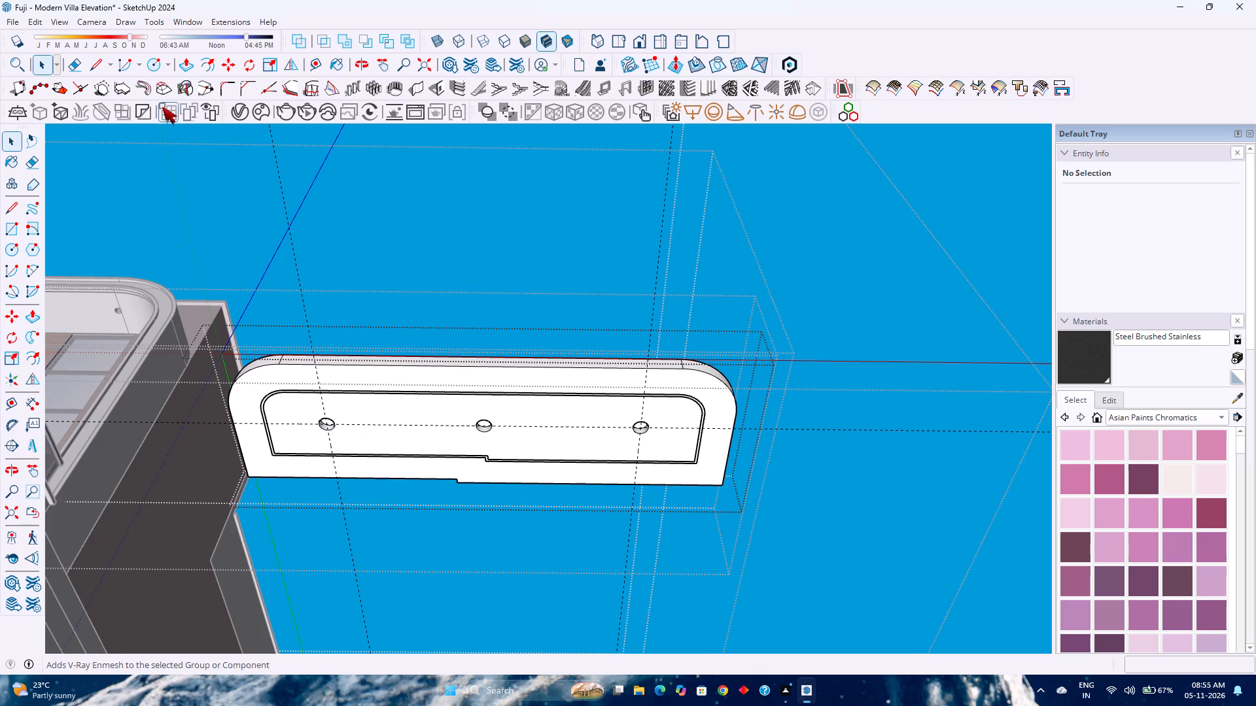
left_click(150, 73)
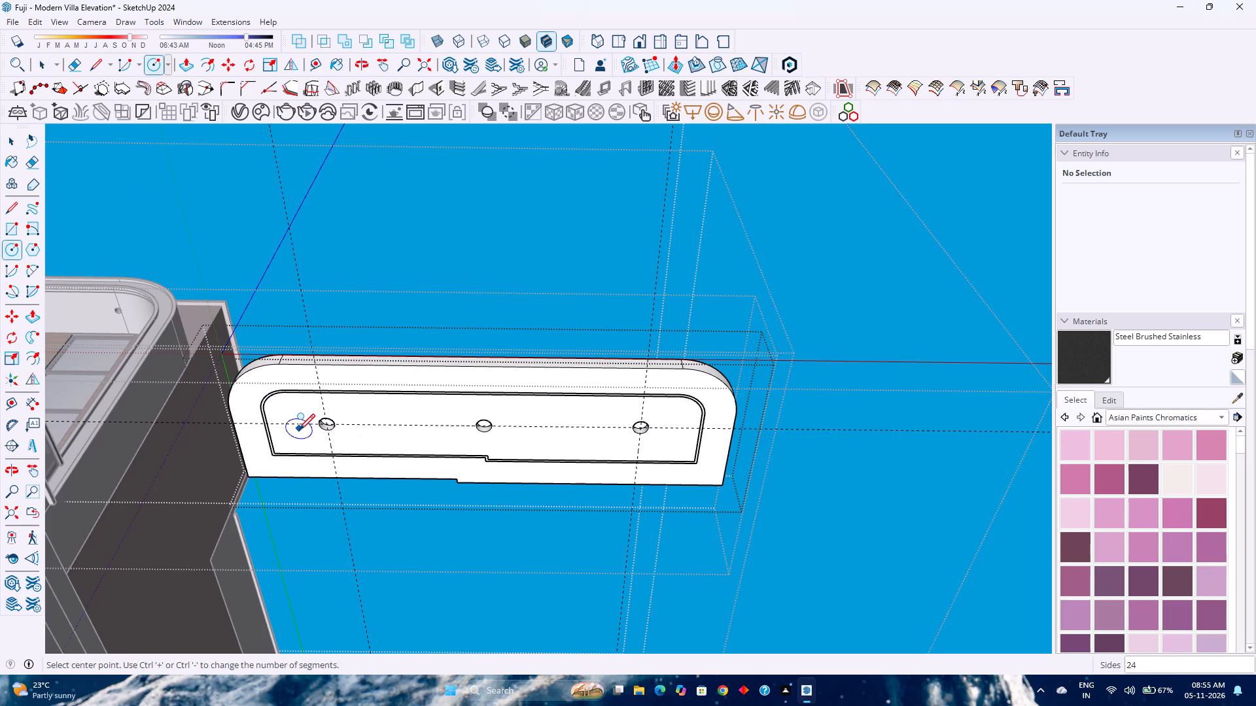
scroll(326, 455, "up", 3)
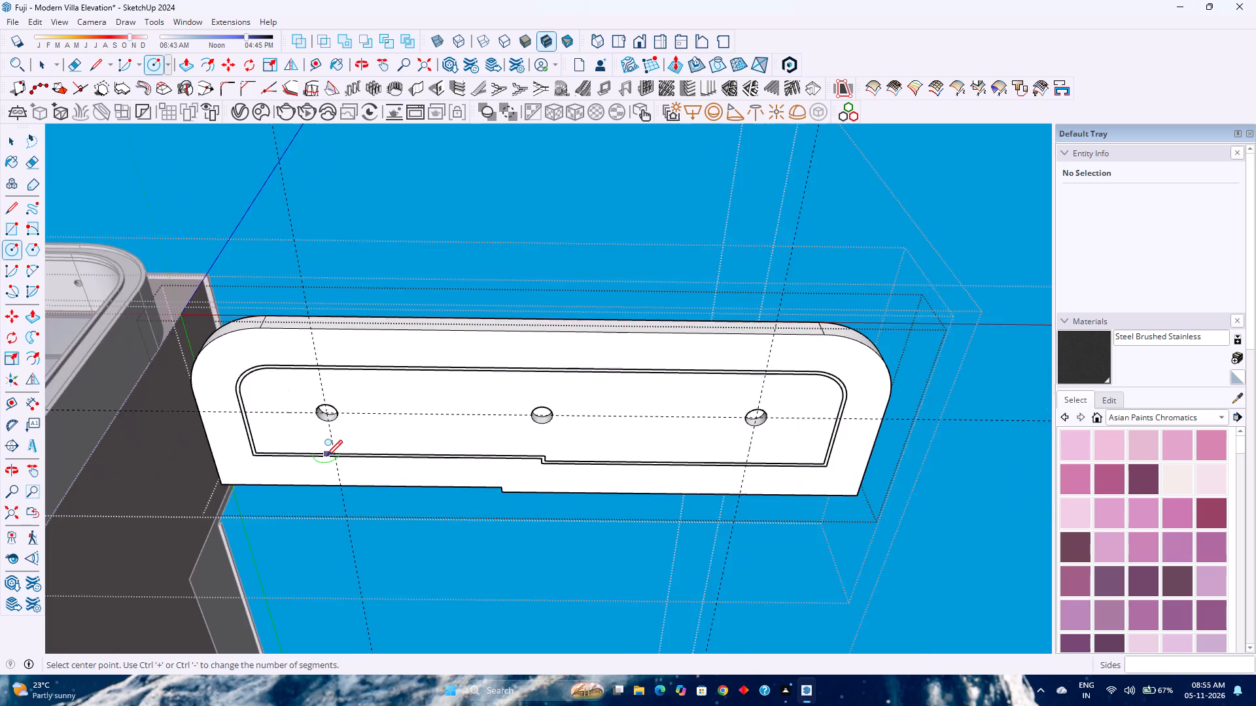
scroll(326, 455, "up", 11)
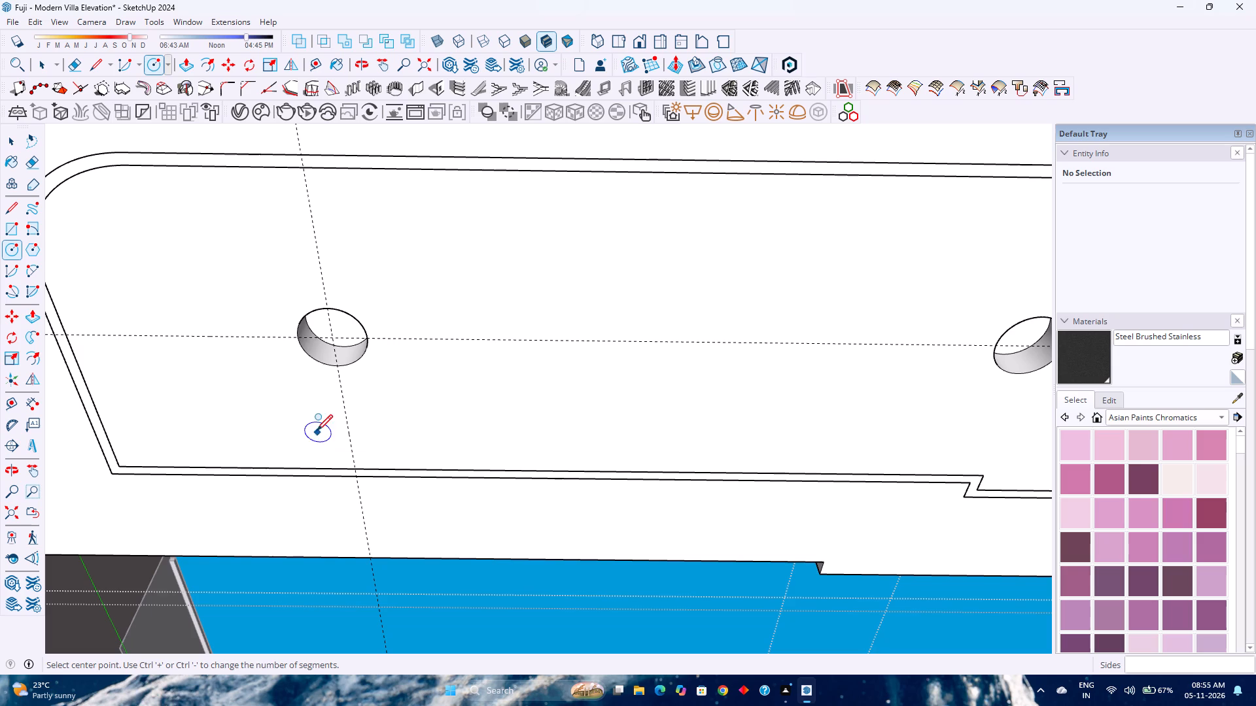
left_click(331, 337)
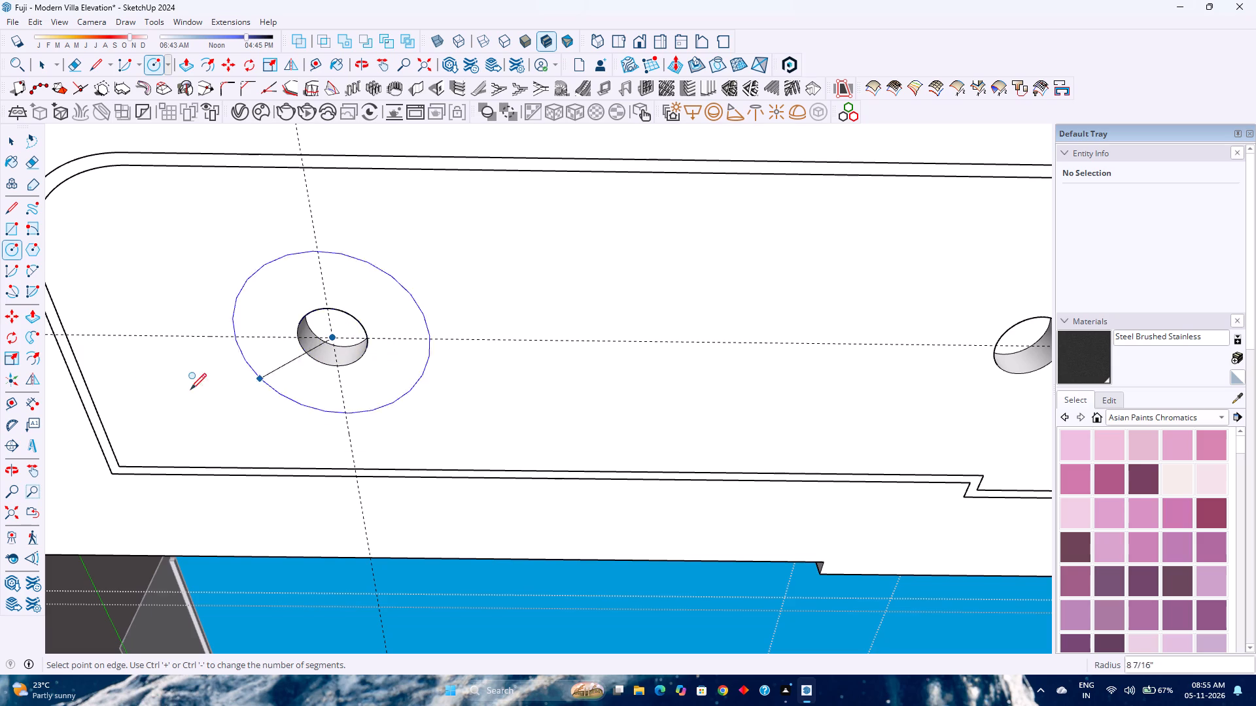
key("2")
key("Return")
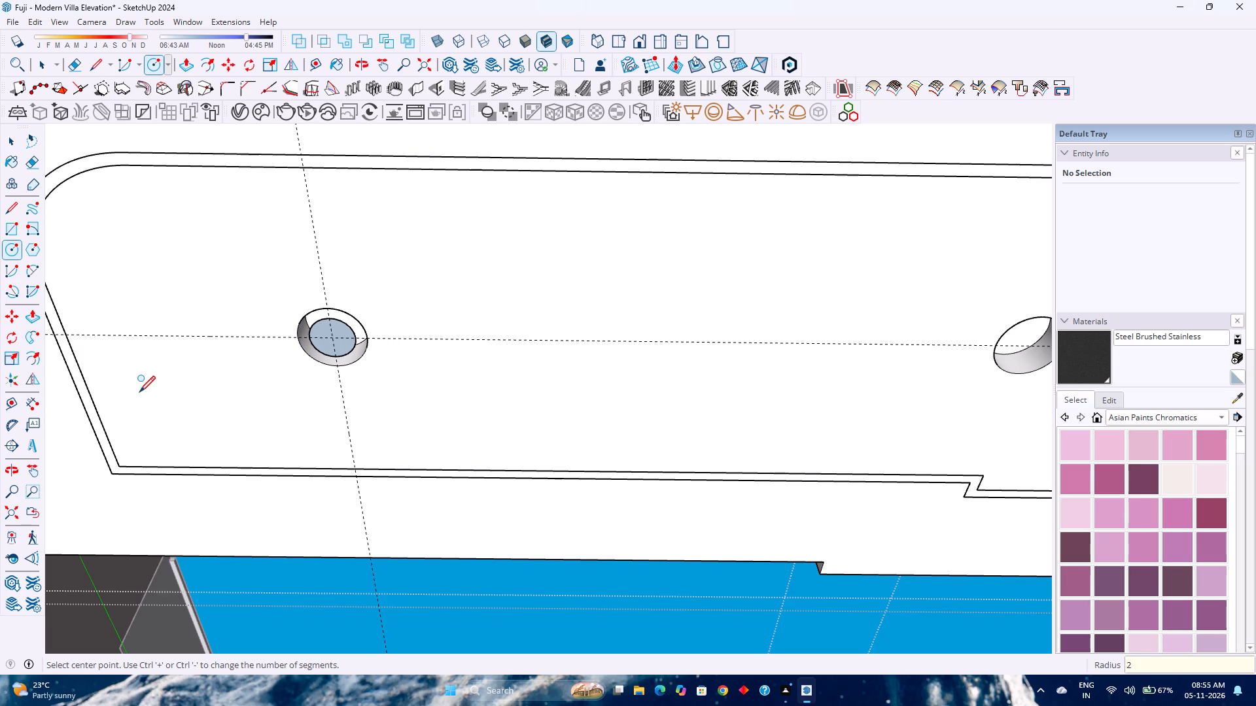
key("space")
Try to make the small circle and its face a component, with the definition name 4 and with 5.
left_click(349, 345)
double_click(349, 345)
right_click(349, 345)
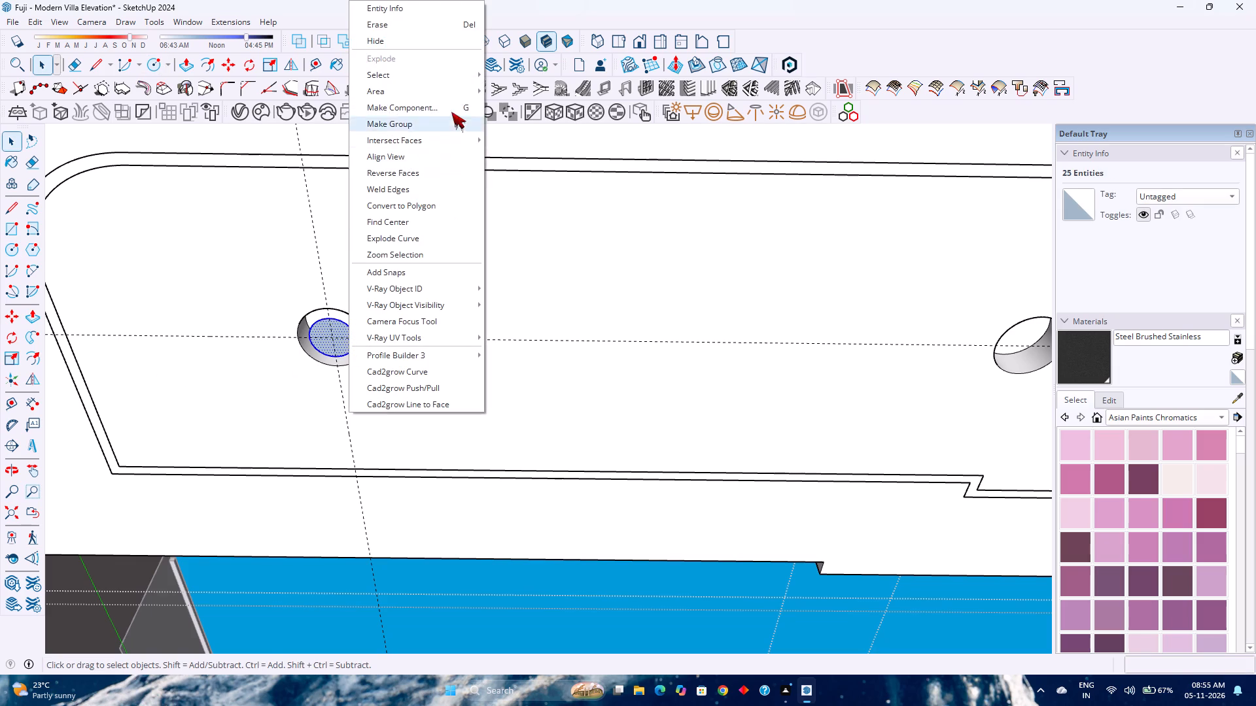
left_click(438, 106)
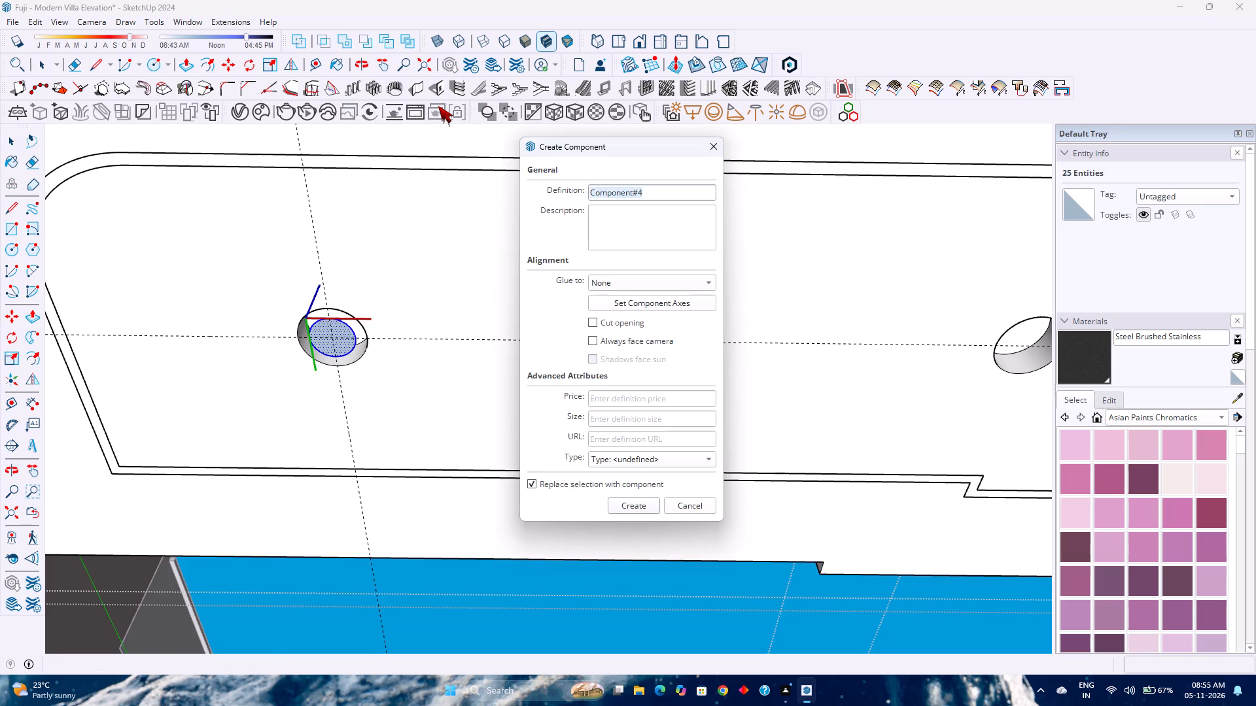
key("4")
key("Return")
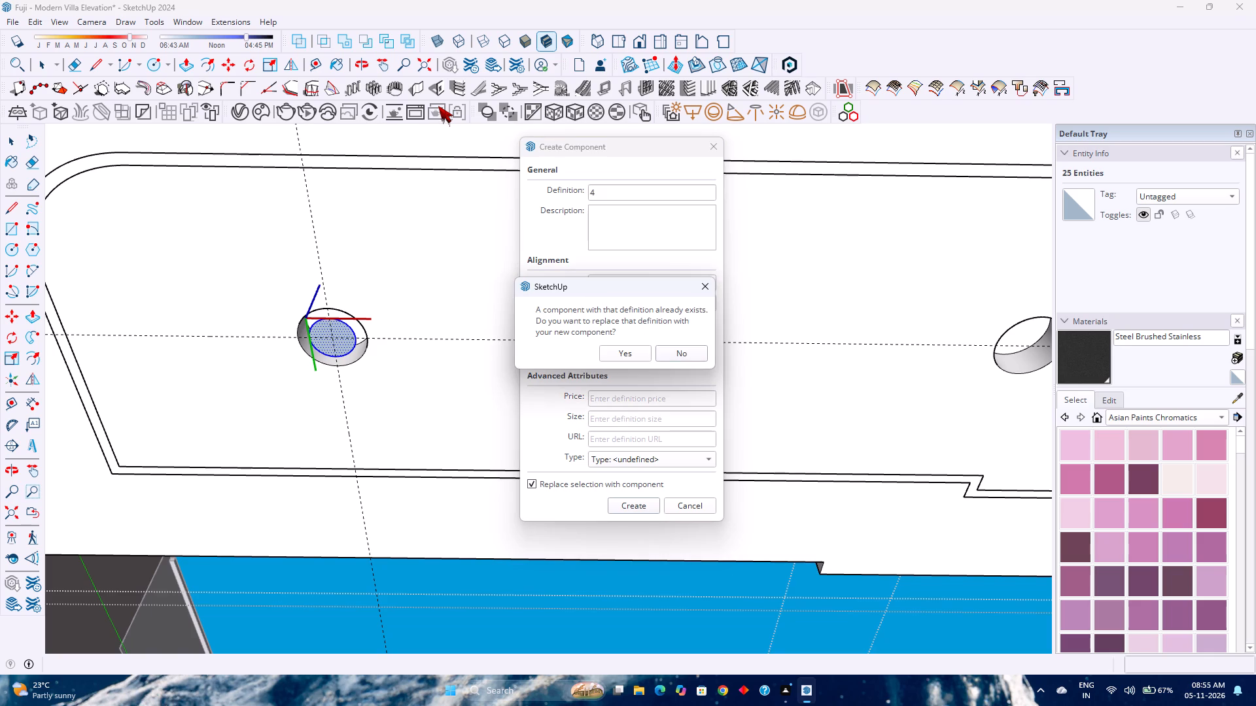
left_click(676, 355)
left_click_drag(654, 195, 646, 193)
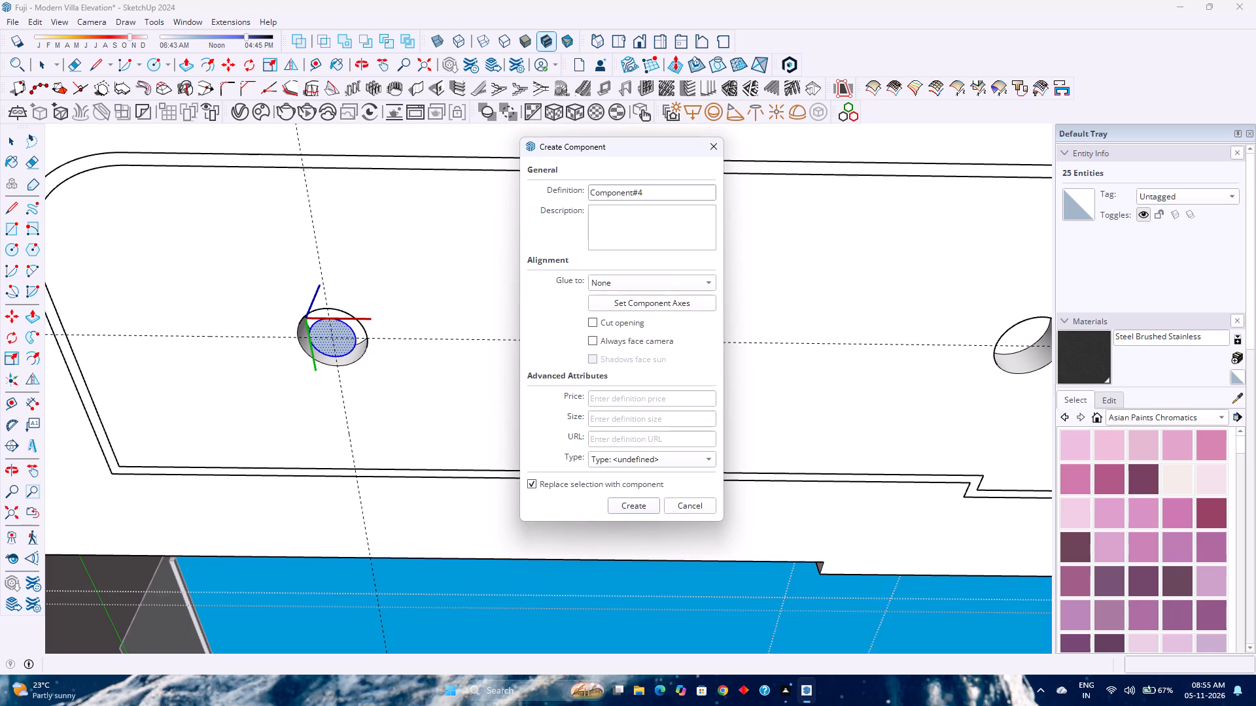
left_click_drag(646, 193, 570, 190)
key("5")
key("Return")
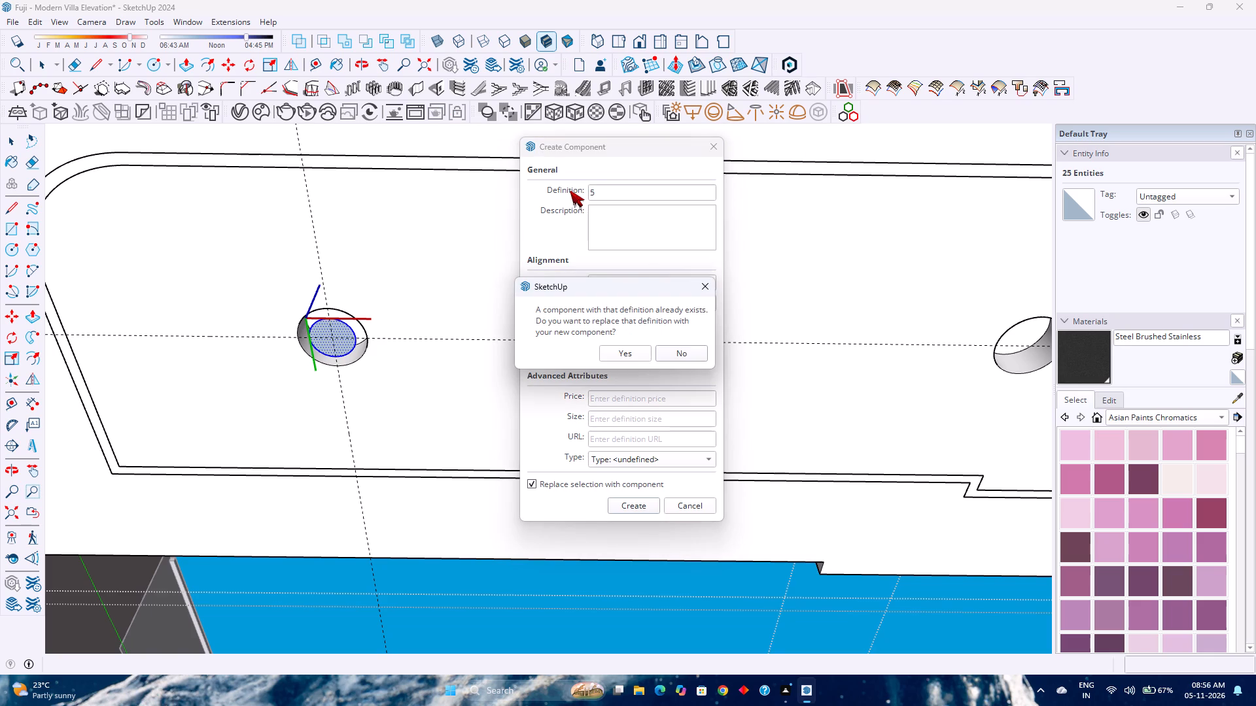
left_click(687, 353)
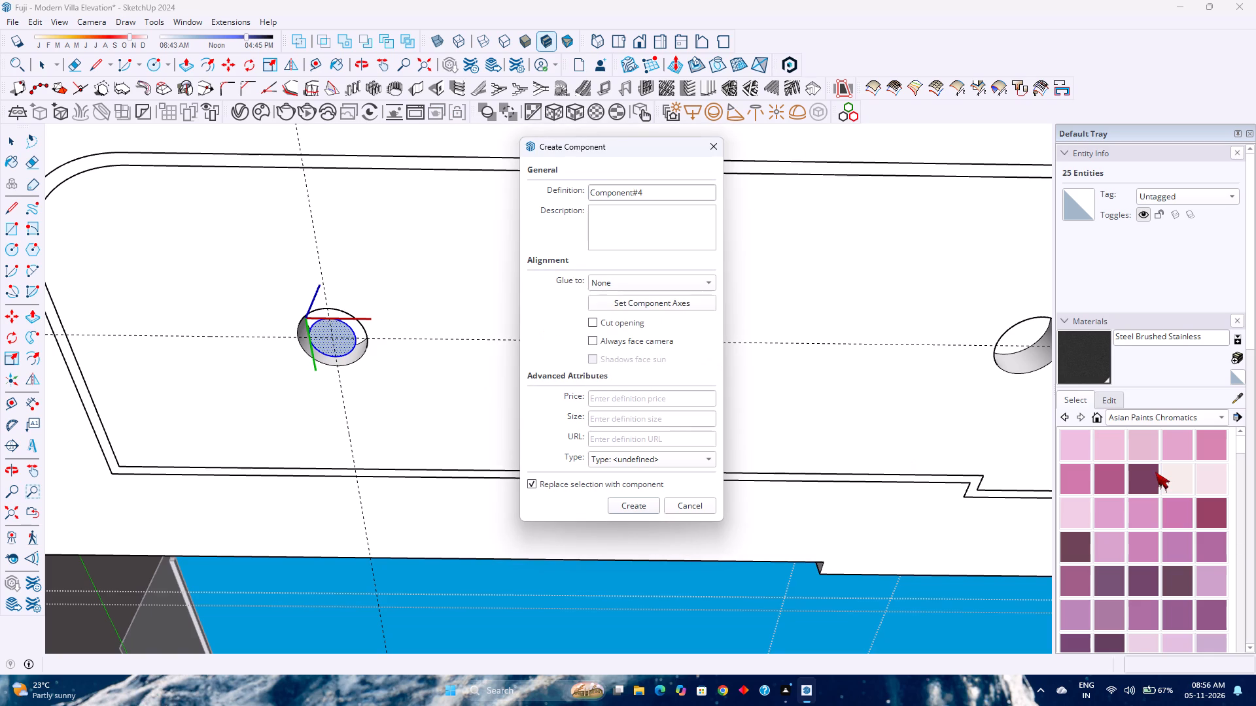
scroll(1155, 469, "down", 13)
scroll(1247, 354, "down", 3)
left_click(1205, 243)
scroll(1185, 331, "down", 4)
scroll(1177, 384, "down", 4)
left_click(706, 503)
List the components contained in the model in the component browser.
scroll(1173, 448, "down", 8)
scroll(1166, 395, "down", 3)
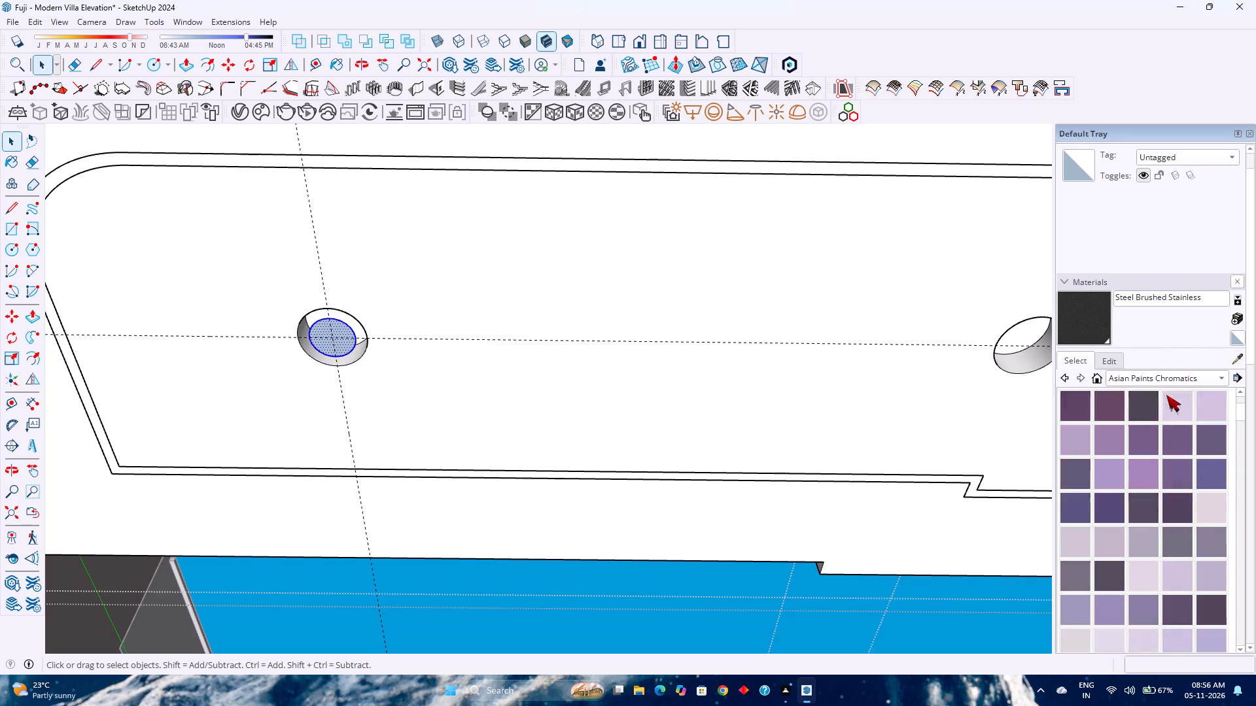
scroll(1166, 395, "down", 13)
scroll(1164, 569, "down", 3)
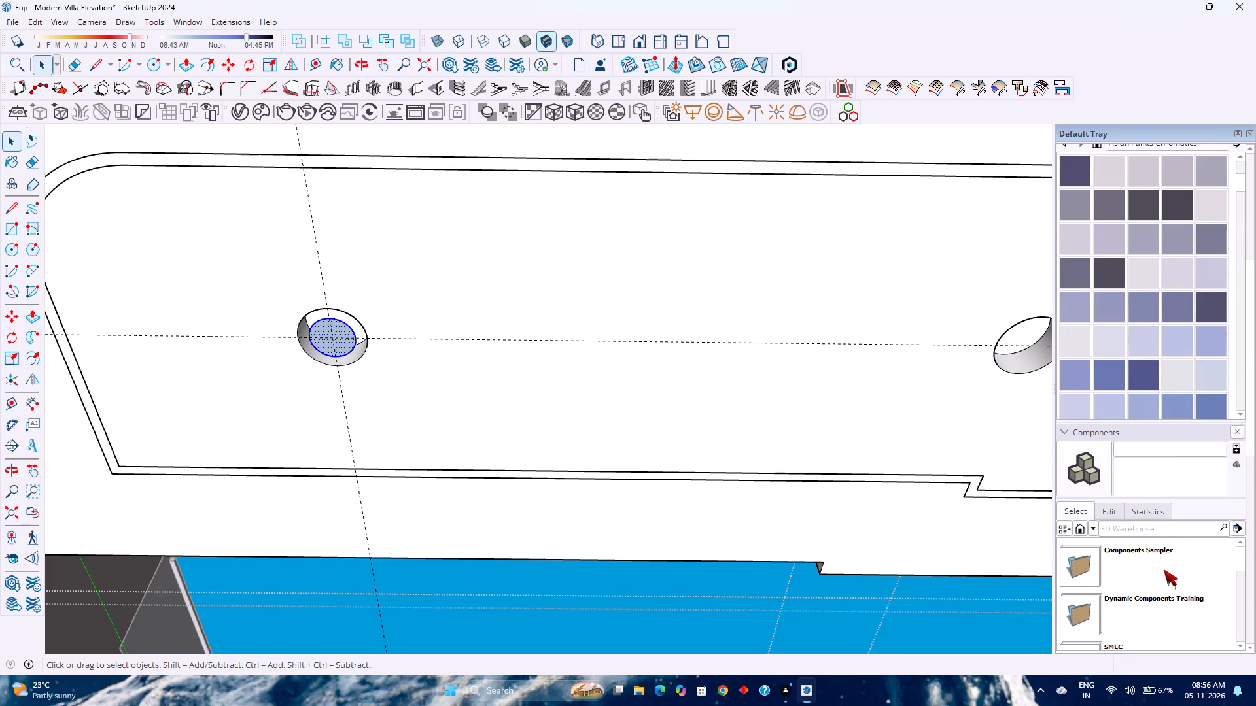
scroll(1164, 569, "down", 3)
scroll(1160, 567, "up", 8)
scroll(1100, 553, "down", 3)
scroll(1100, 553, "up", 4)
scroll(1186, 483, "down", 2)
left_click(1109, 355)
left_click(1109, 355)
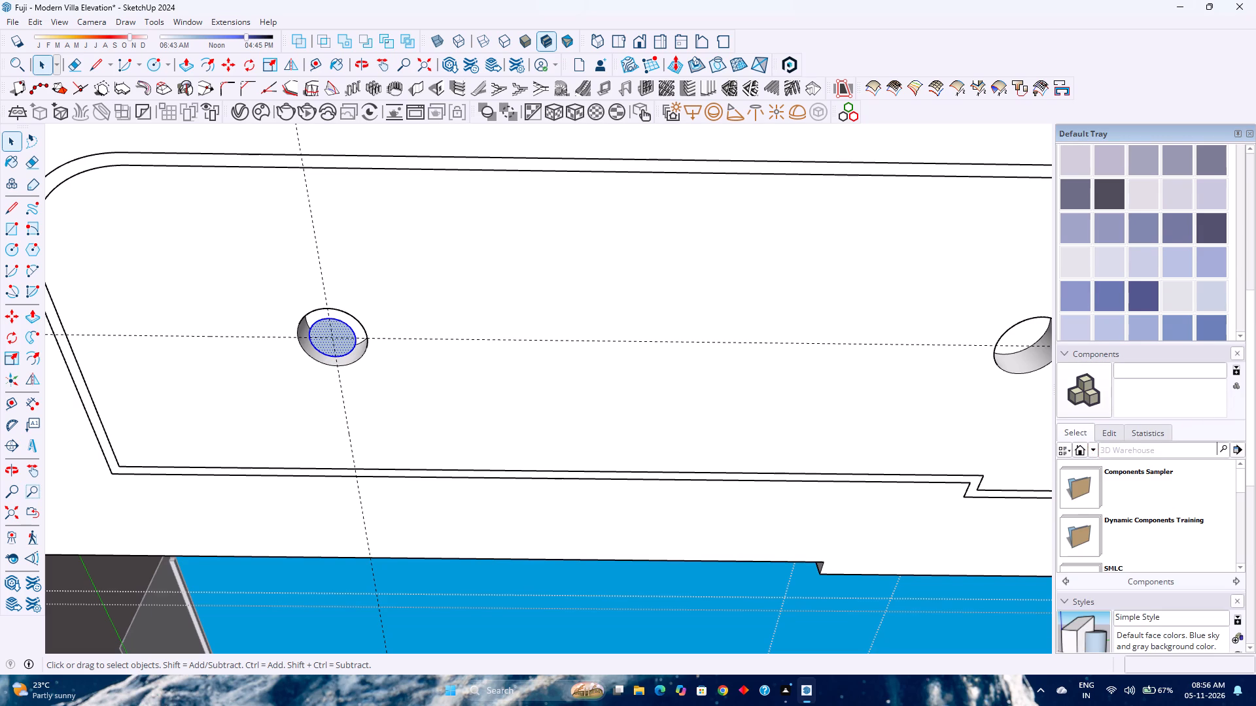
left_click(1092, 453)
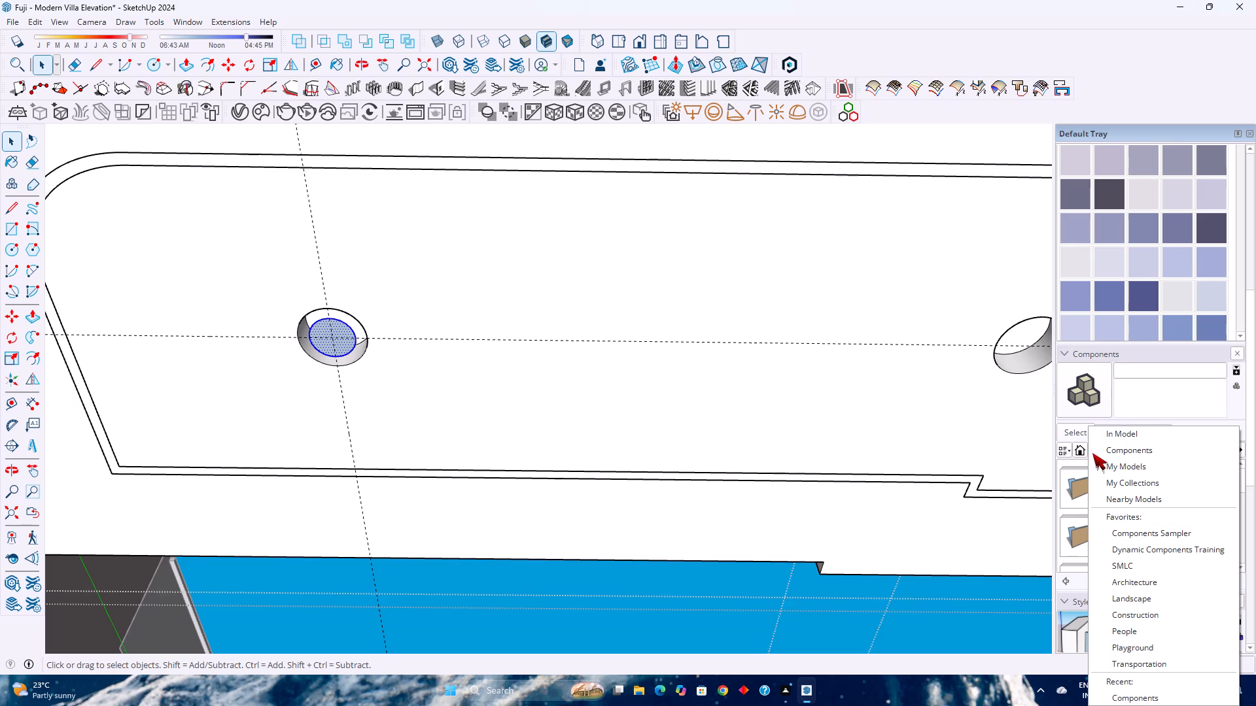
left_click(1113, 435)
Look through the in-model component list for existing definitions with number names.
scroll(1128, 518, "down", 3)
right_click(1128, 518)
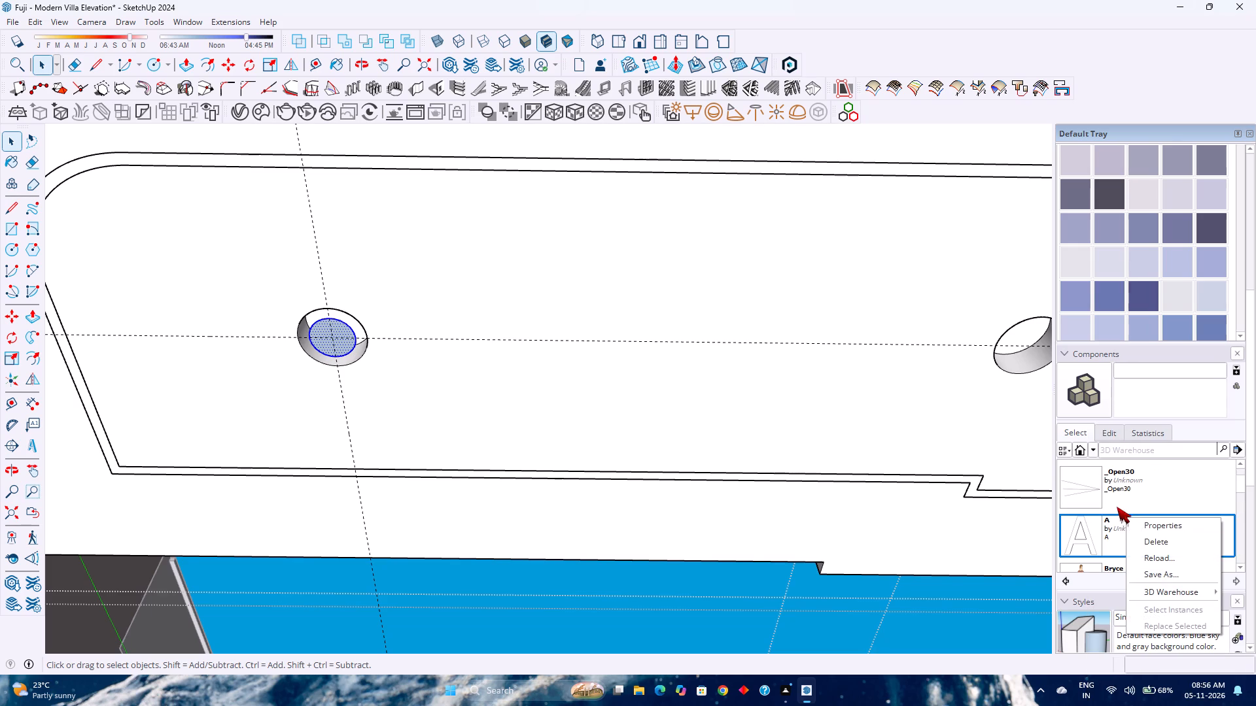
left_click(1132, 450)
scroll(1125, 520, "up", 6)
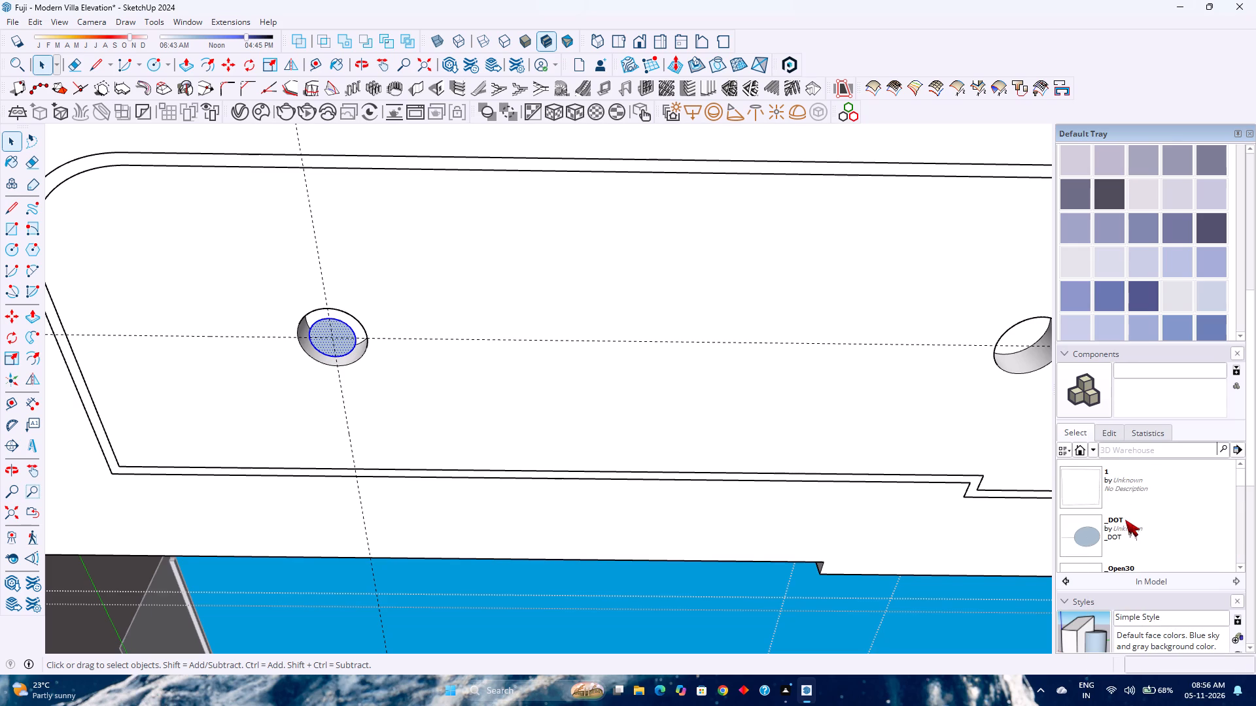
scroll(1123, 515, "down", 3)
scroll(1177, 523, "down", 3)
scroll(1178, 528, "up", 1)
scroll(1177, 528, "down", 1)
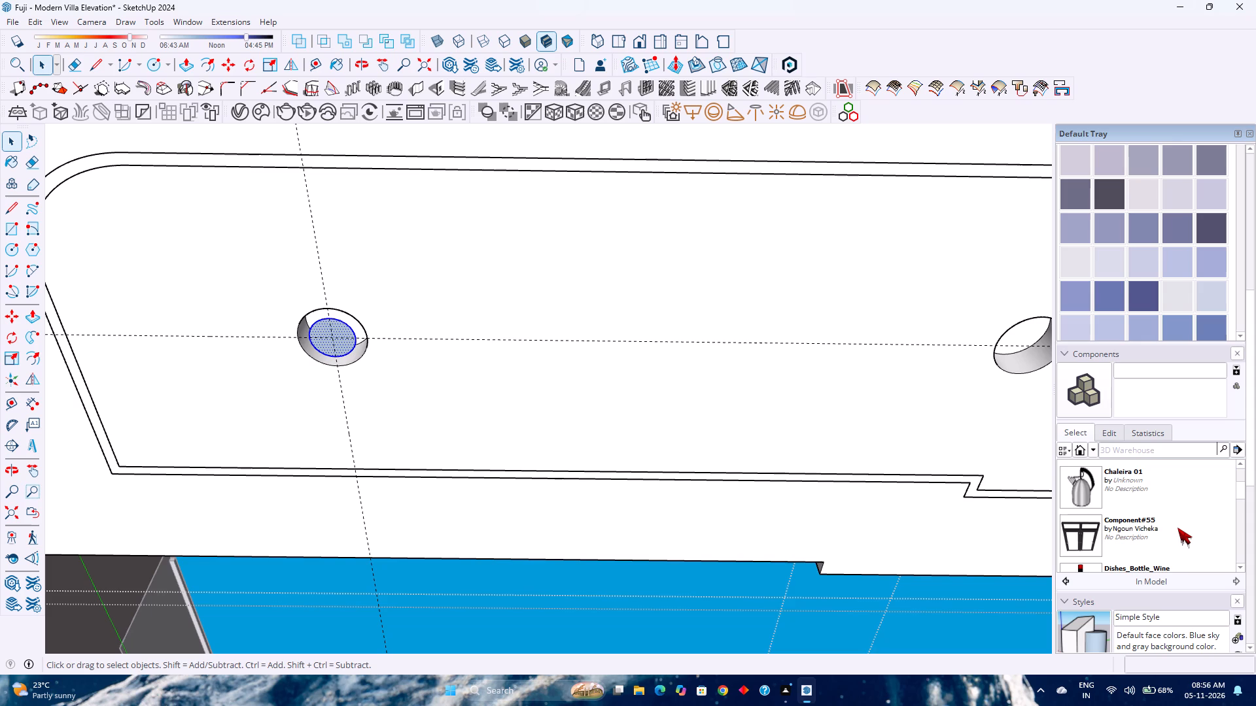
scroll(1177, 528, "down", 5)
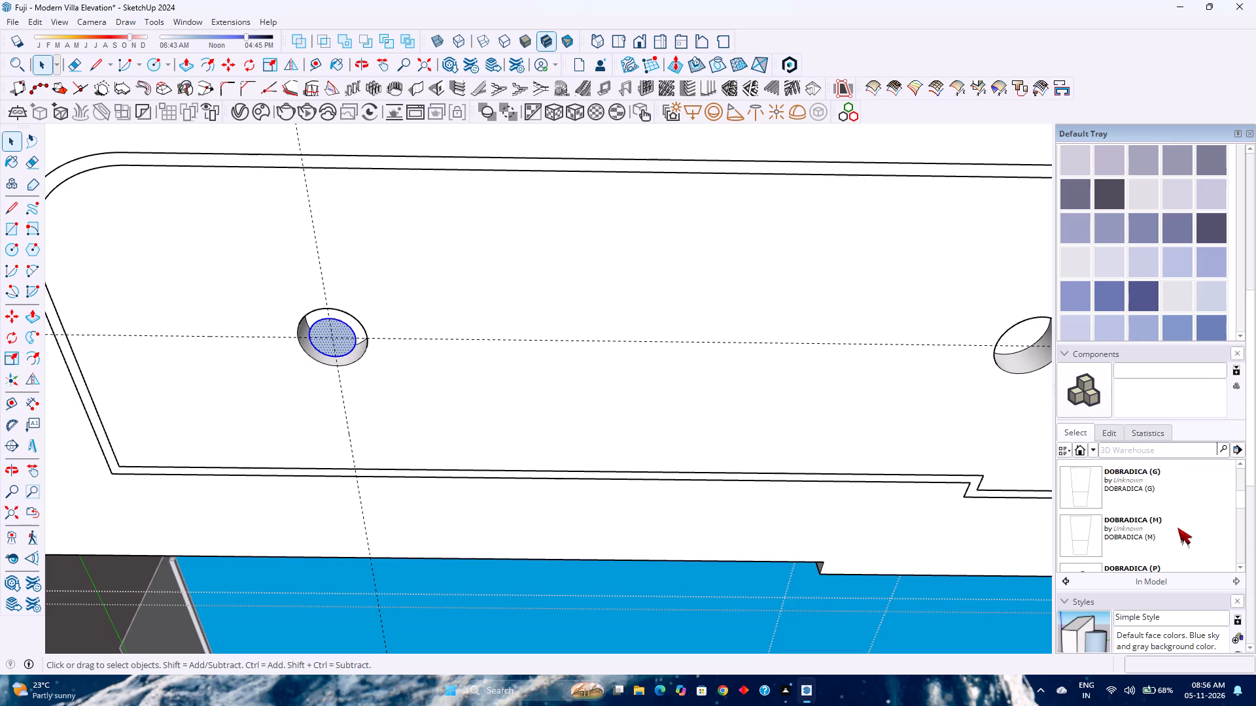
scroll(1177, 526, "down", 19)
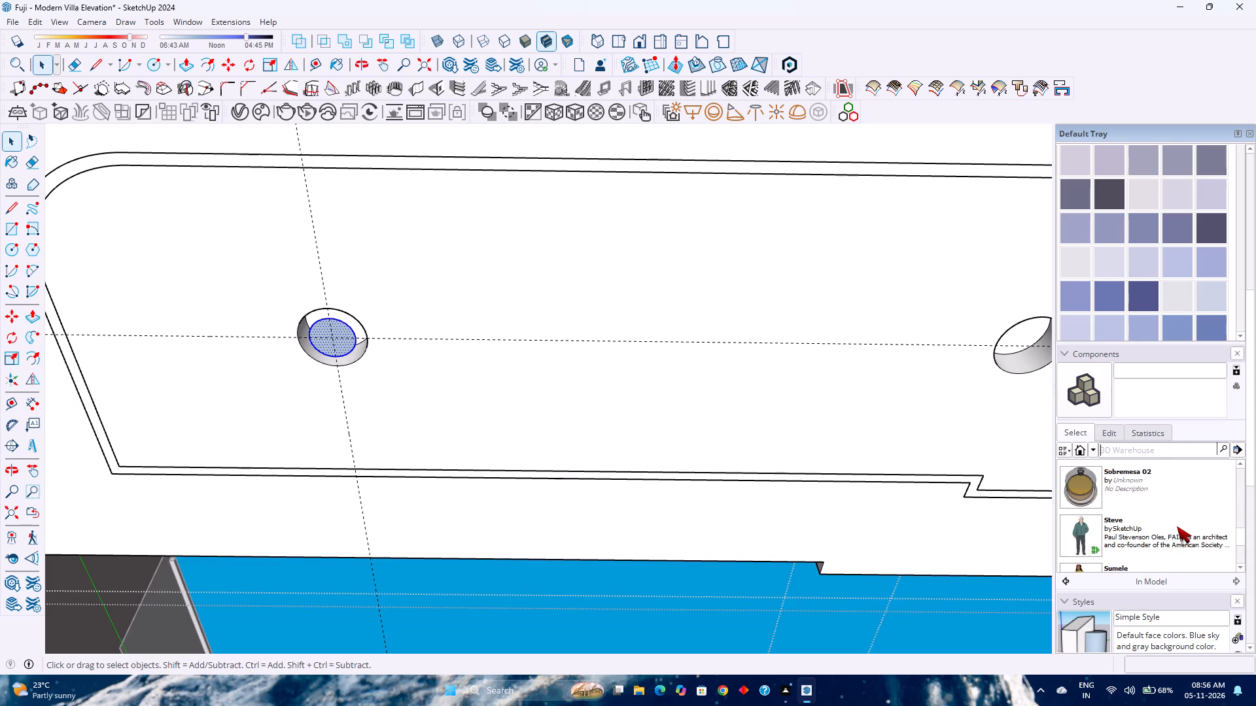
scroll(1177, 526, "down", 8)
scroll(1177, 526, "up", 12)
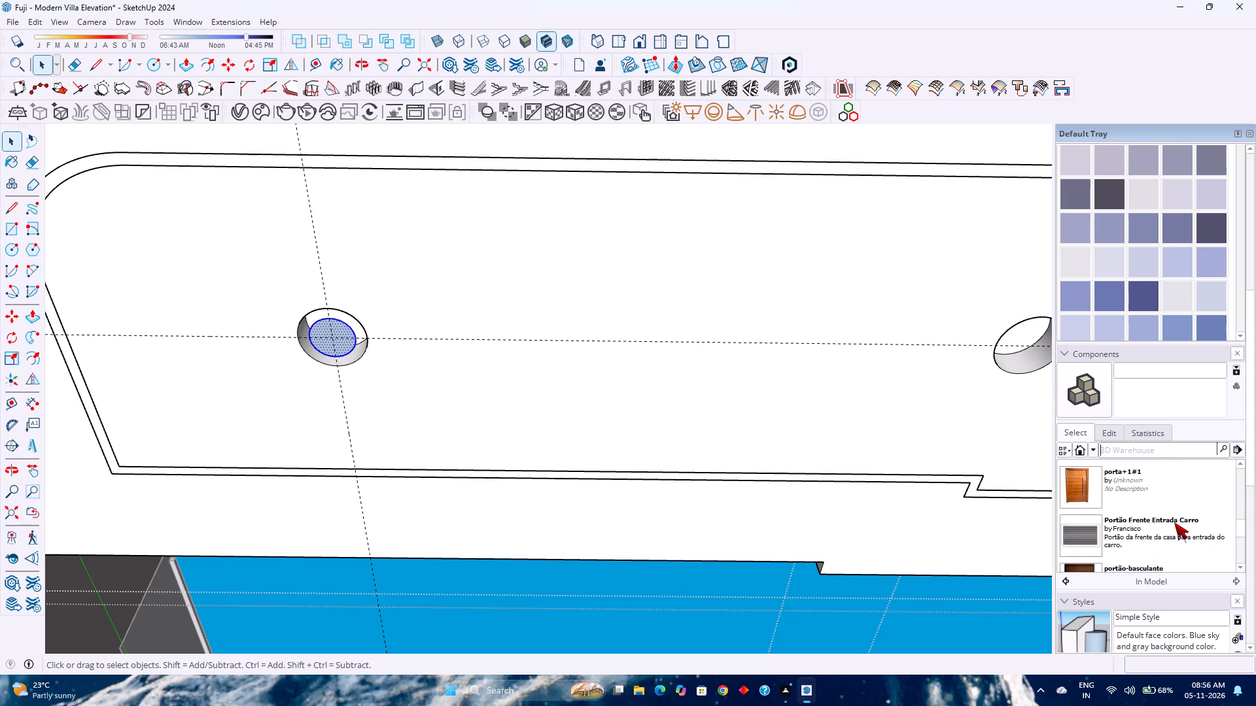
scroll(1174, 522, "up", 20)
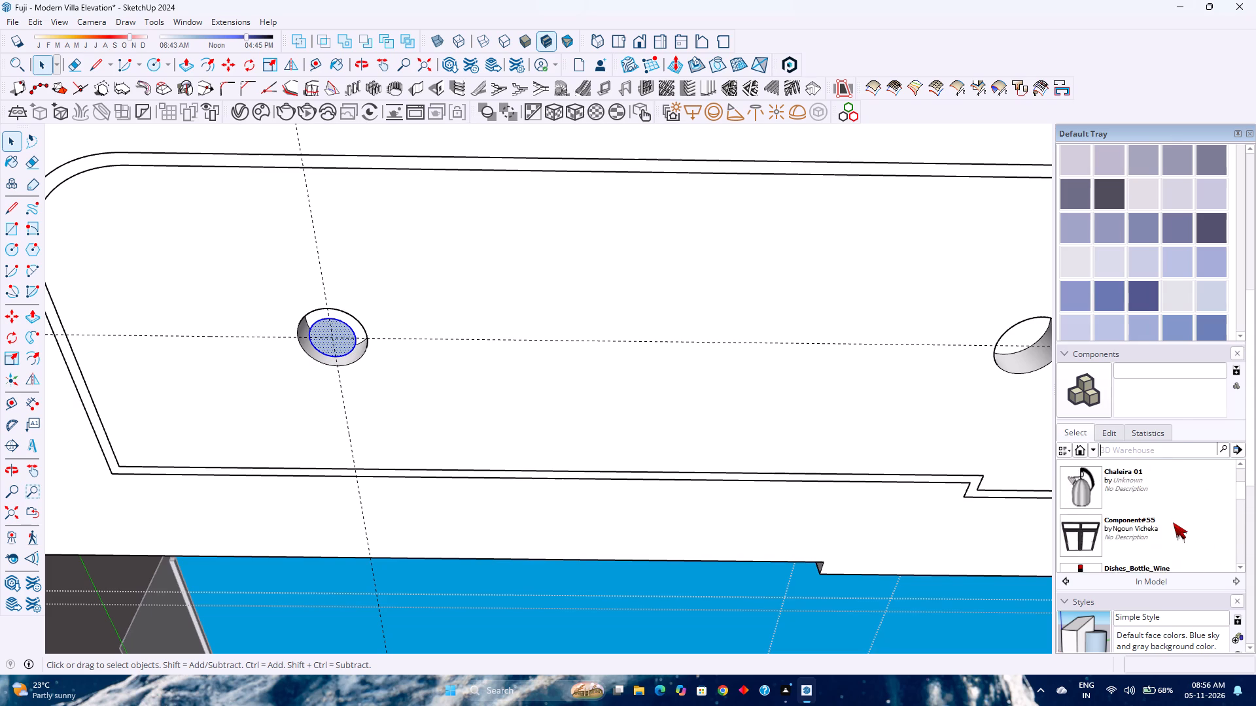
scroll(1173, 522, "up", 8)
Search the component library for 4 and look through the results.
key("4")
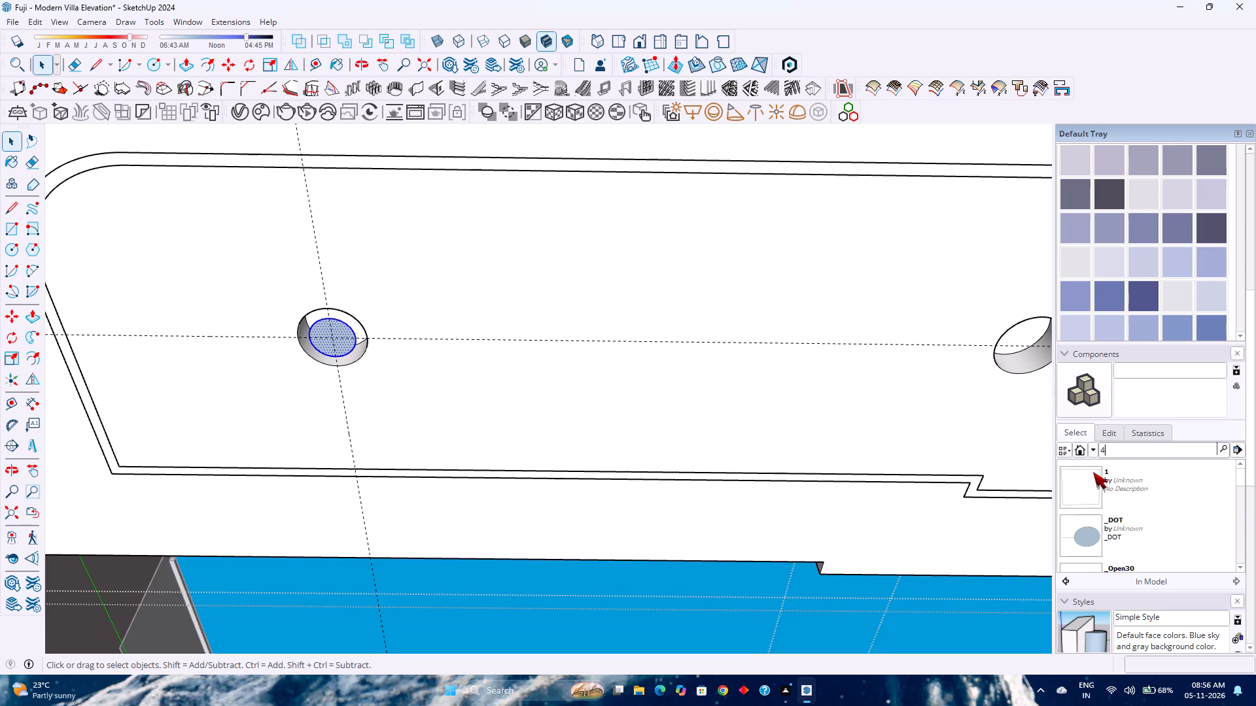
key("Return")
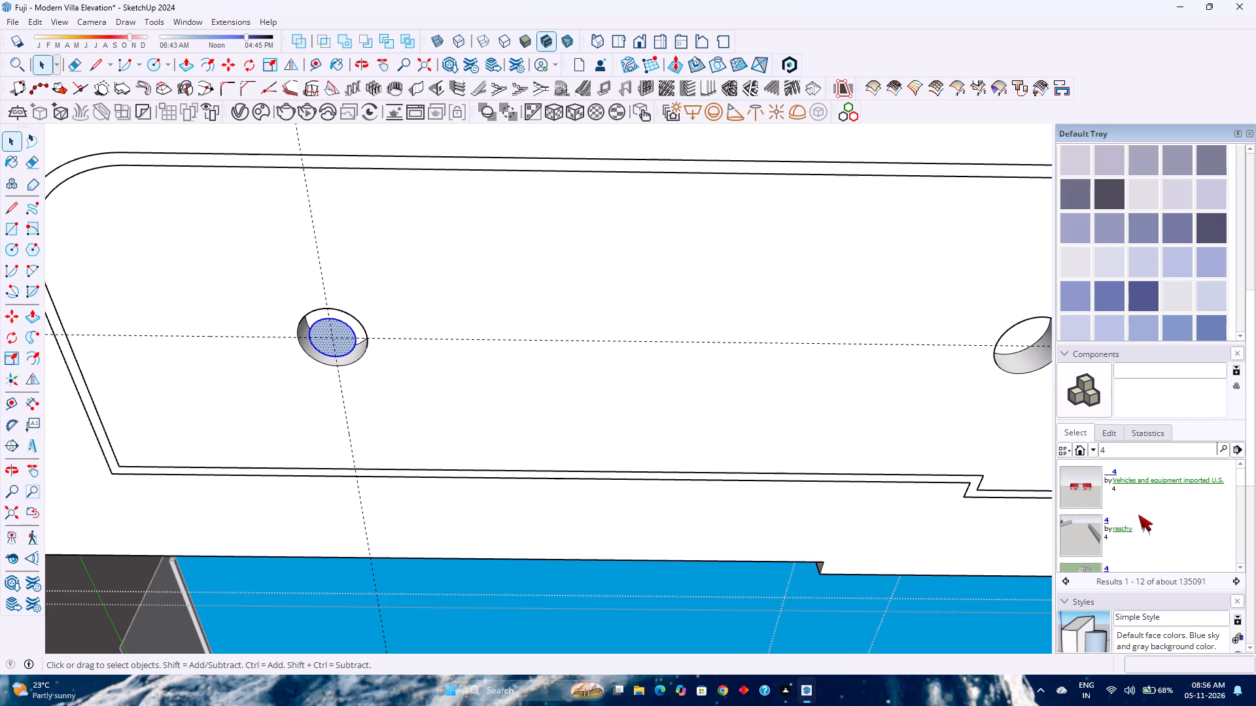
scroll(1138, 514, "down", 3)
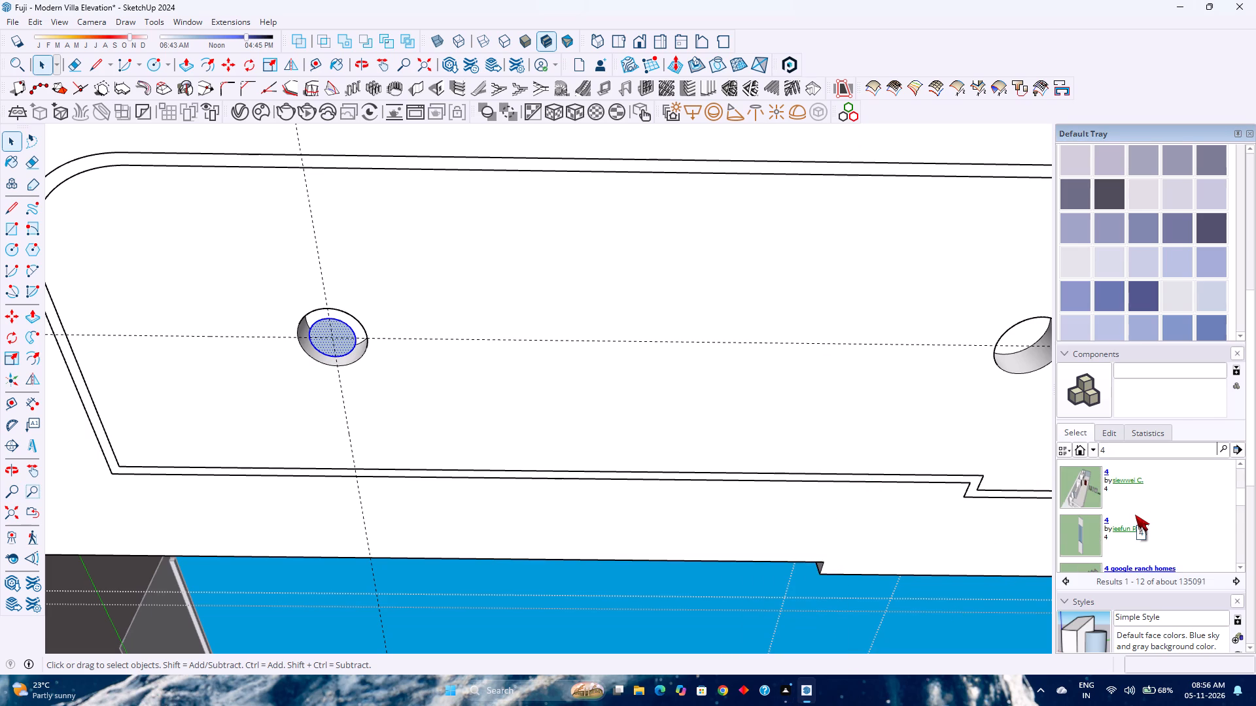
scroll(1135, 514, "down", 6)
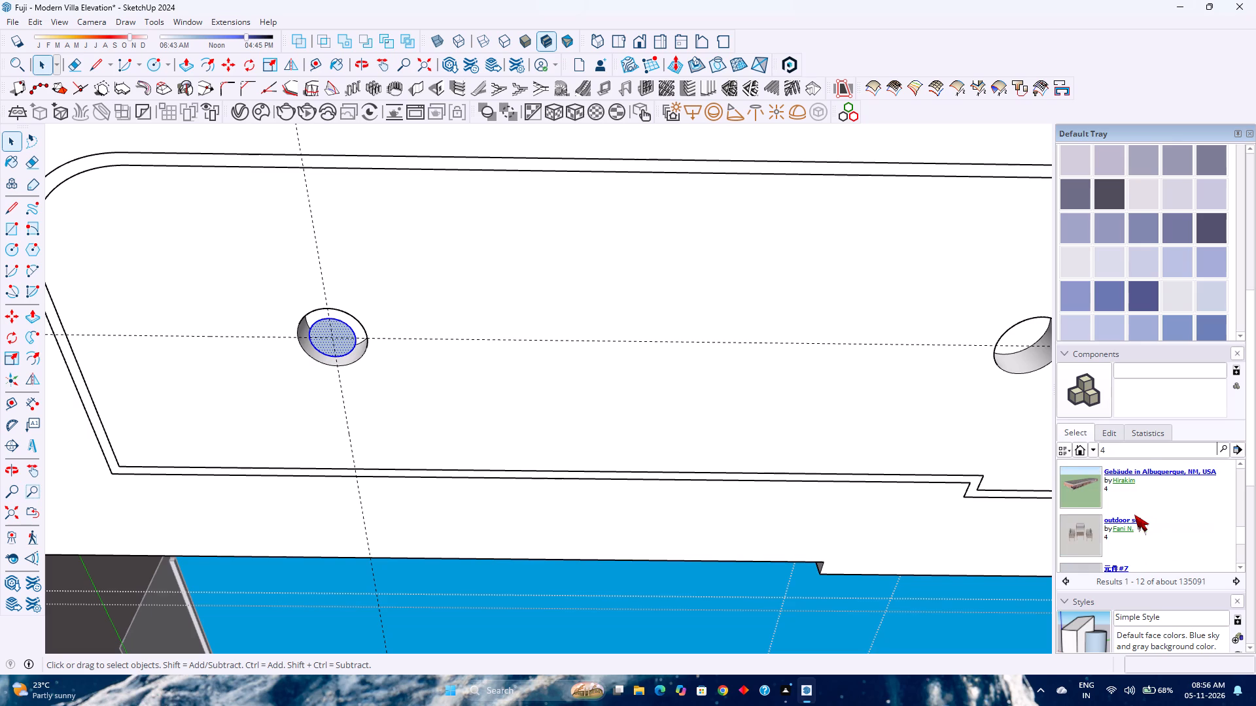
scroll(1134, 514, "up", 20)
scroll(1134, 514, "up", 3)
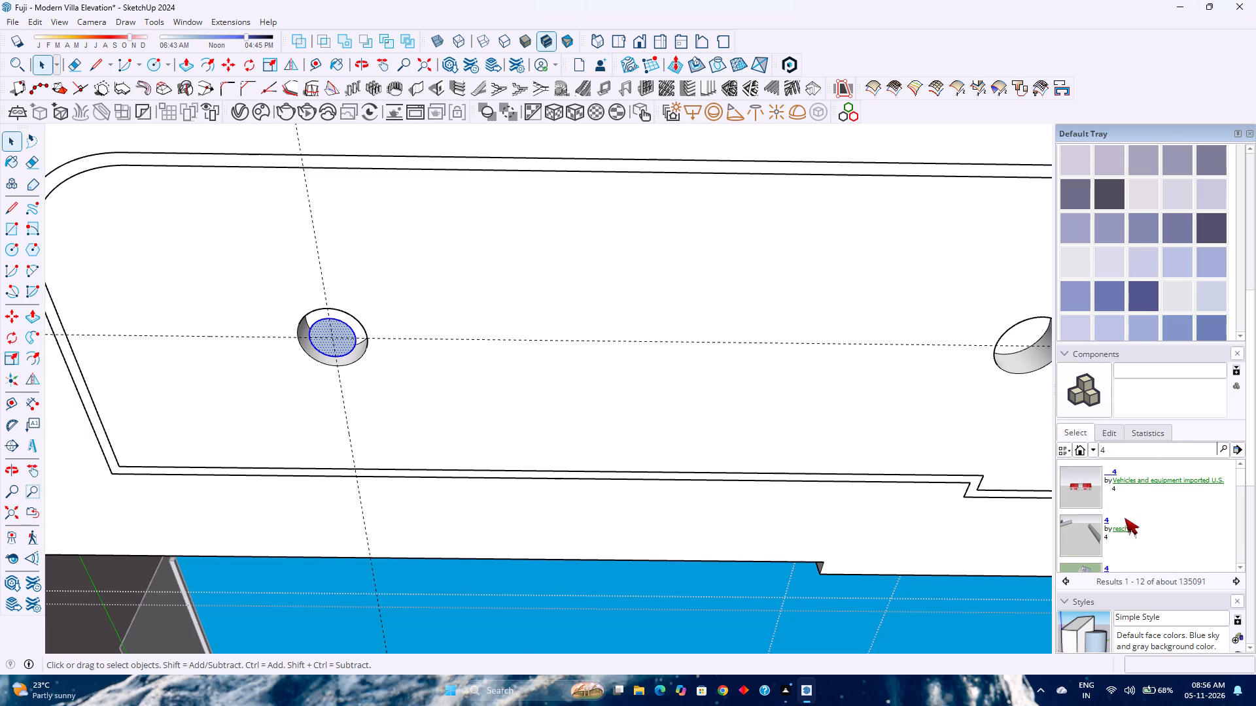
scroll(901, 522, "down", 4)
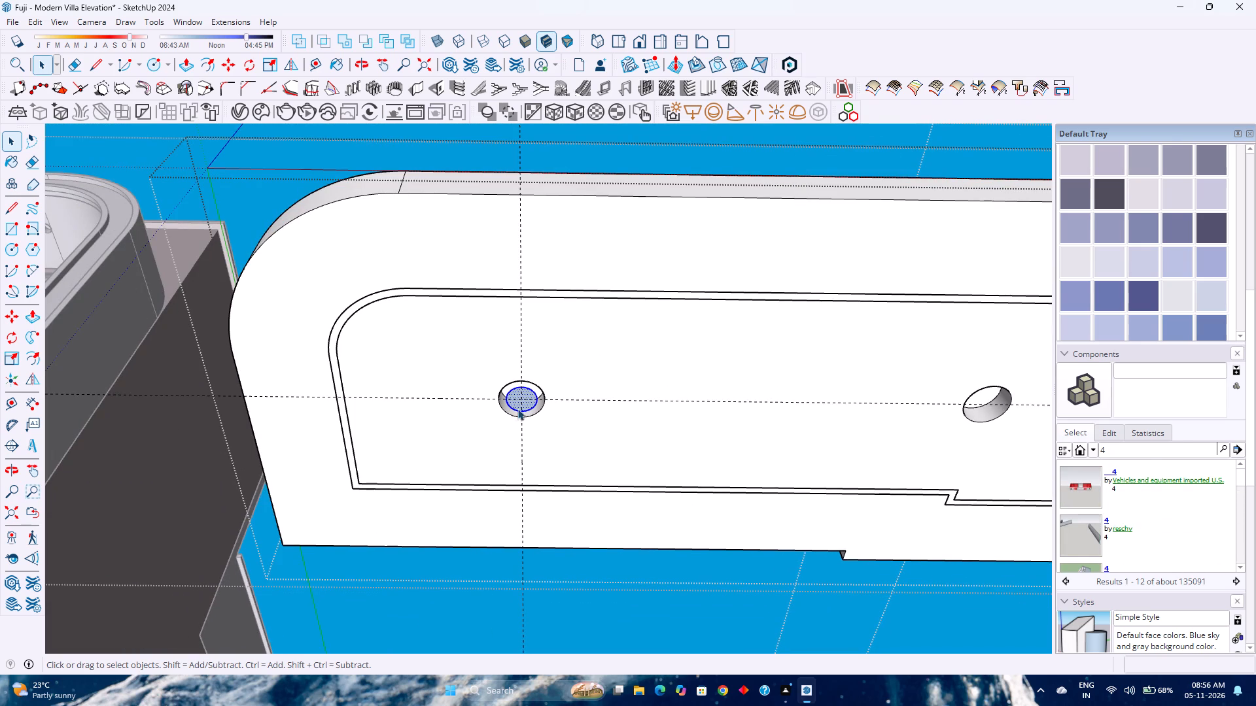
Make the small circle and its face a component with the definition name 2, replacing the existing definition of that name.
right_click(529, 406)
left_click(626, 113)
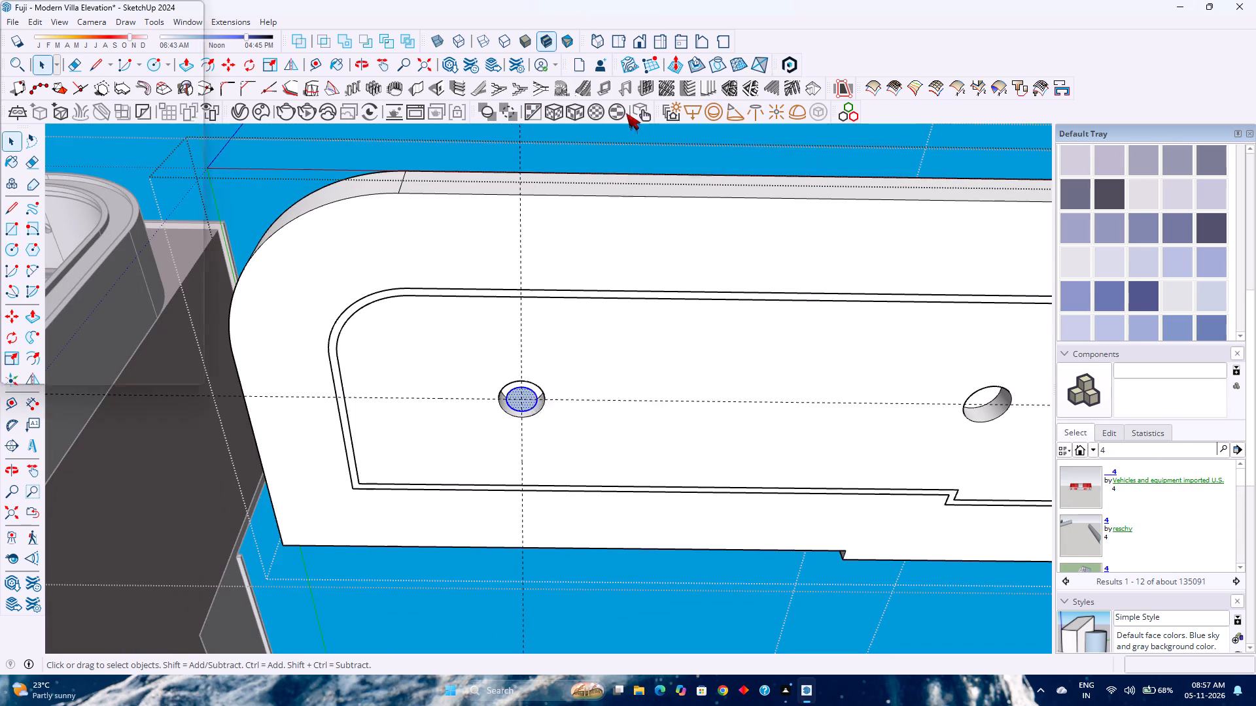
key("2")
key("Return")
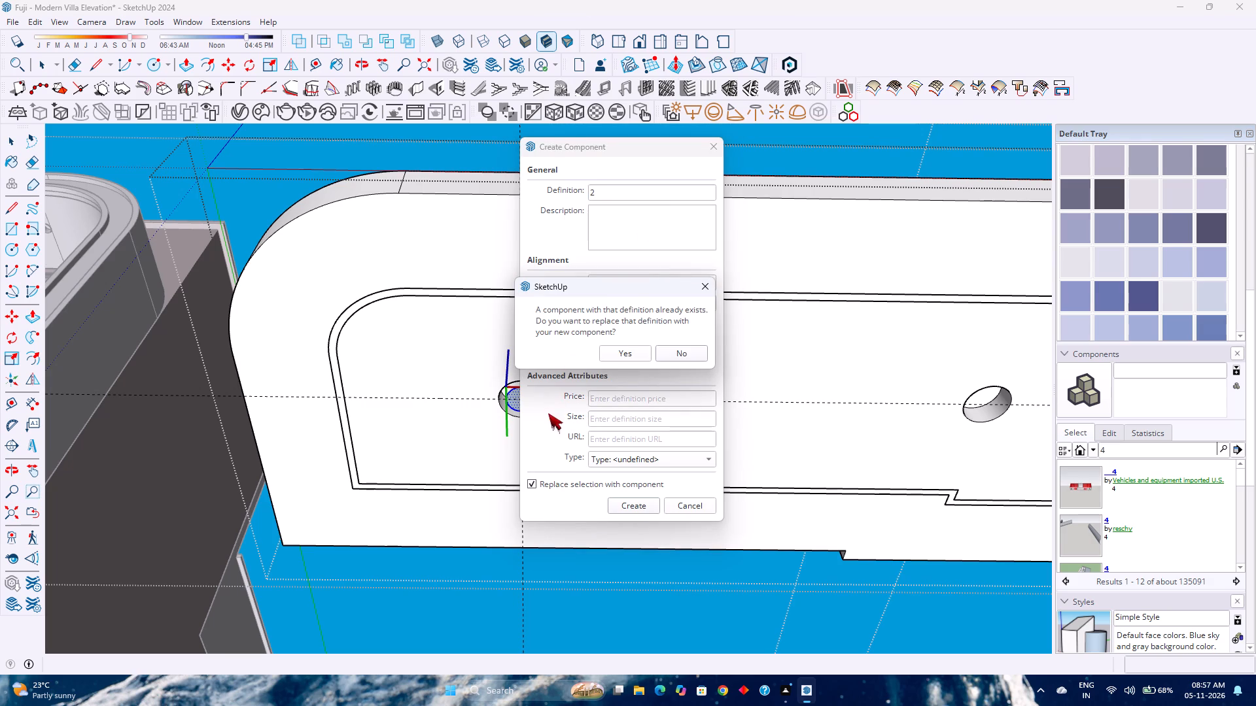
left_click(623, 356)
Examine the villa and the panel as a whole, the component list and the new component's entity information.
scroll(626, 404, "down", 5)
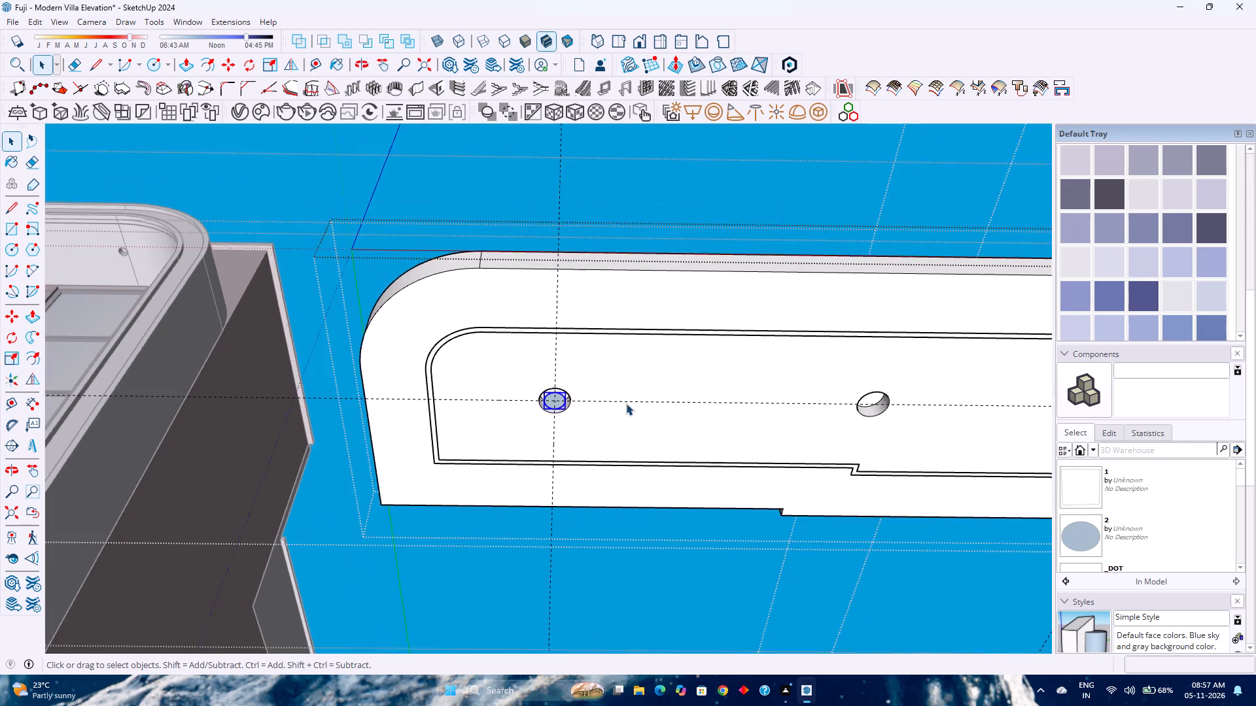
scroll(626, 403, "down", 13)
middle_click_drag(631, 405, 680, 523)
middle_click(680, 524)
scroll(678, 525, "up", 1)
scroll(668, 506, "down", 4)
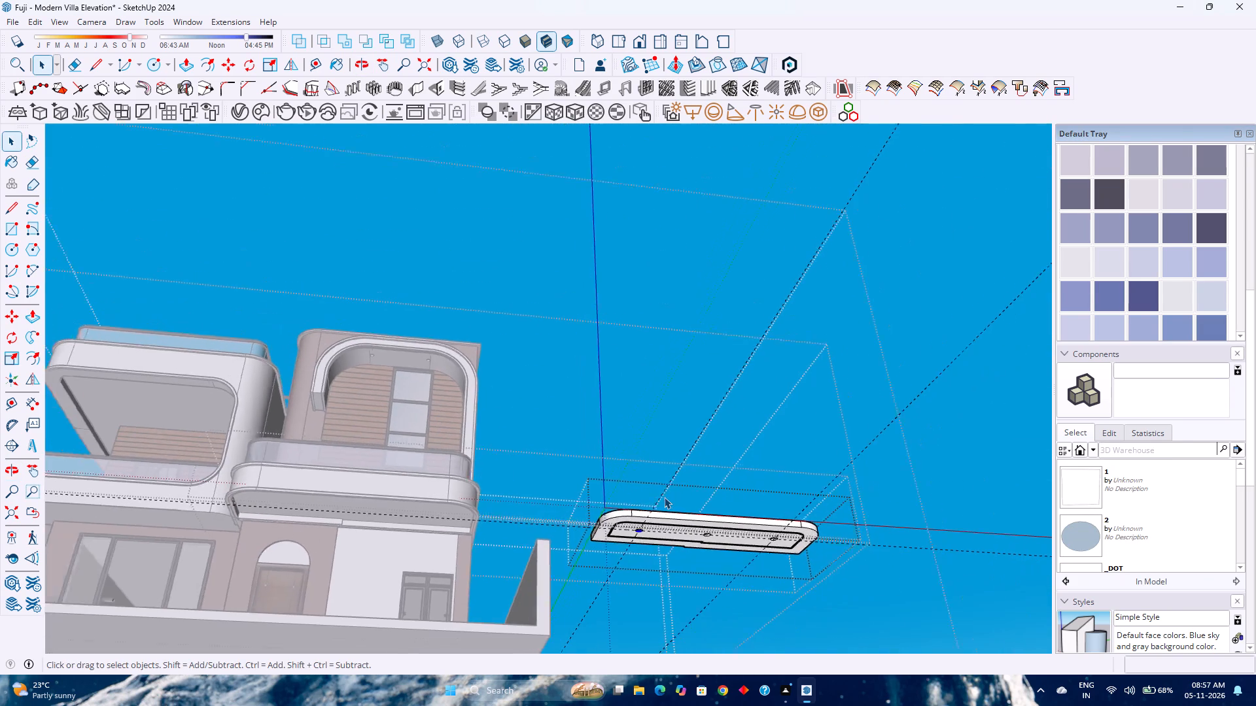
scroll(664, 497, "down", 6)
middle_click_drag(660, 484, 660, 545)
middle_click(660, 545)
scroll(1093, 514, "down", 3)
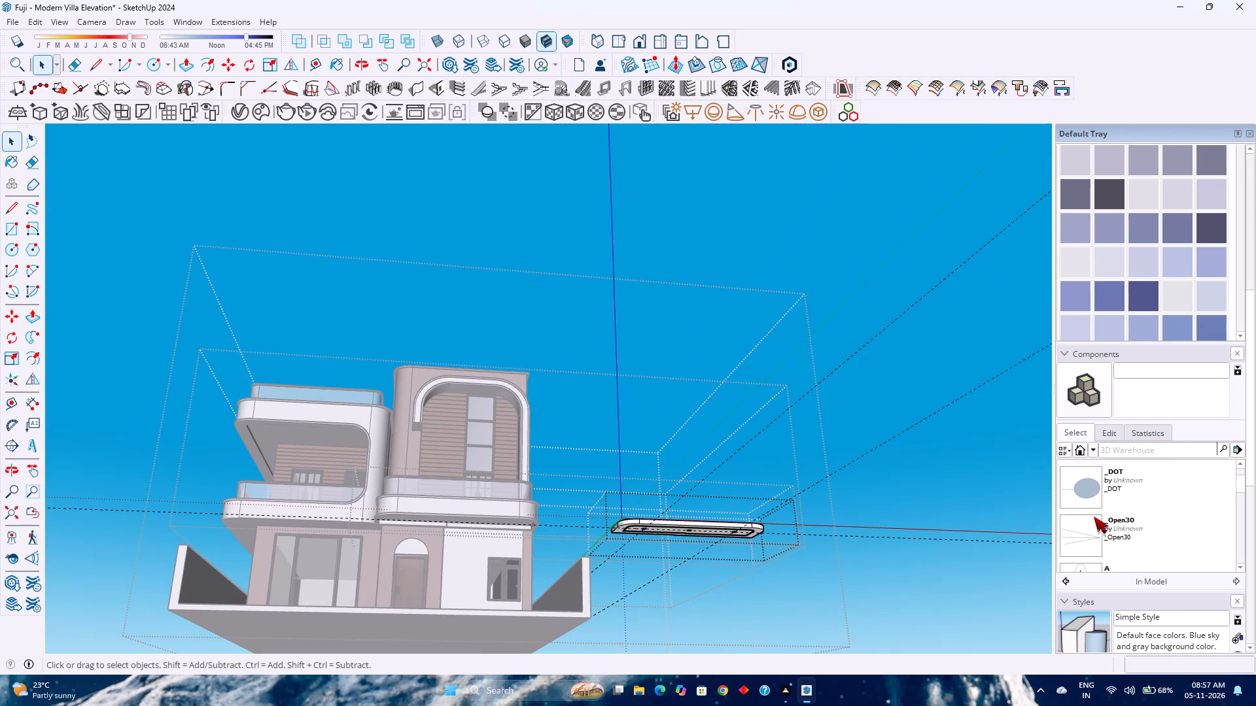
scroll(1115, 522, "up", 9)
scroll(1182, 361, "up", 4)
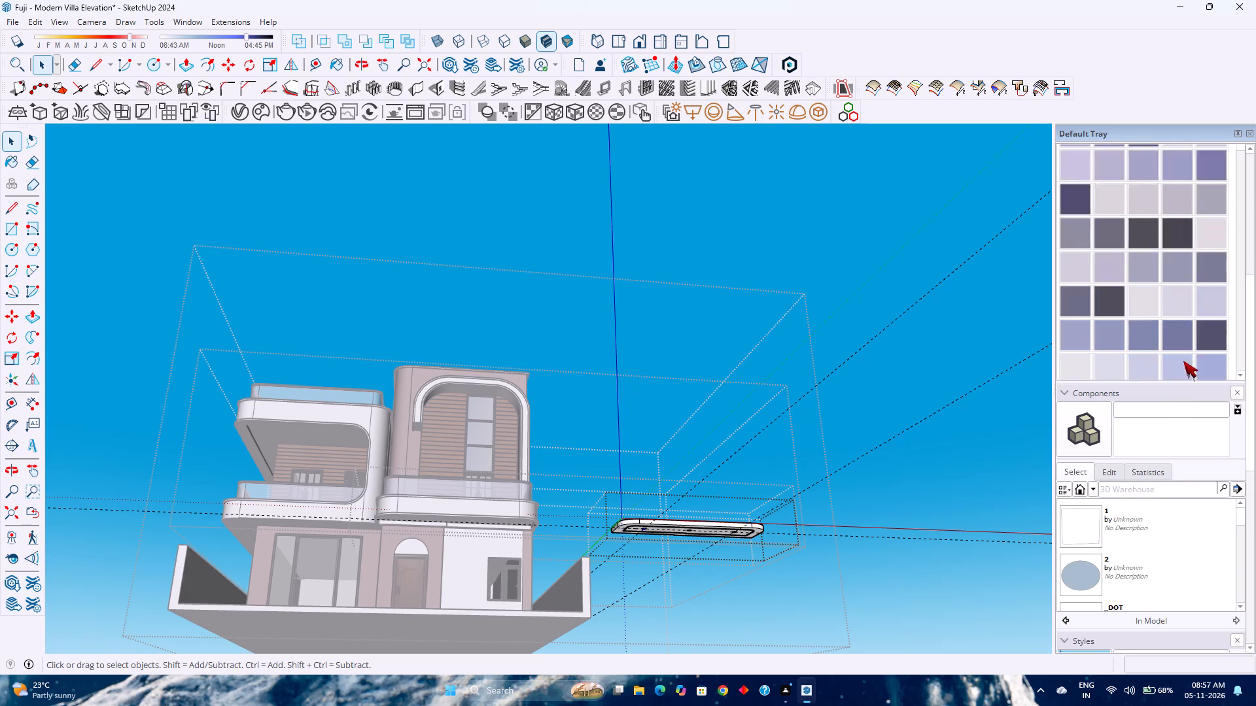
scroll(1183, 361, "up", 20)
scroll(1183, 361, "up", 9)
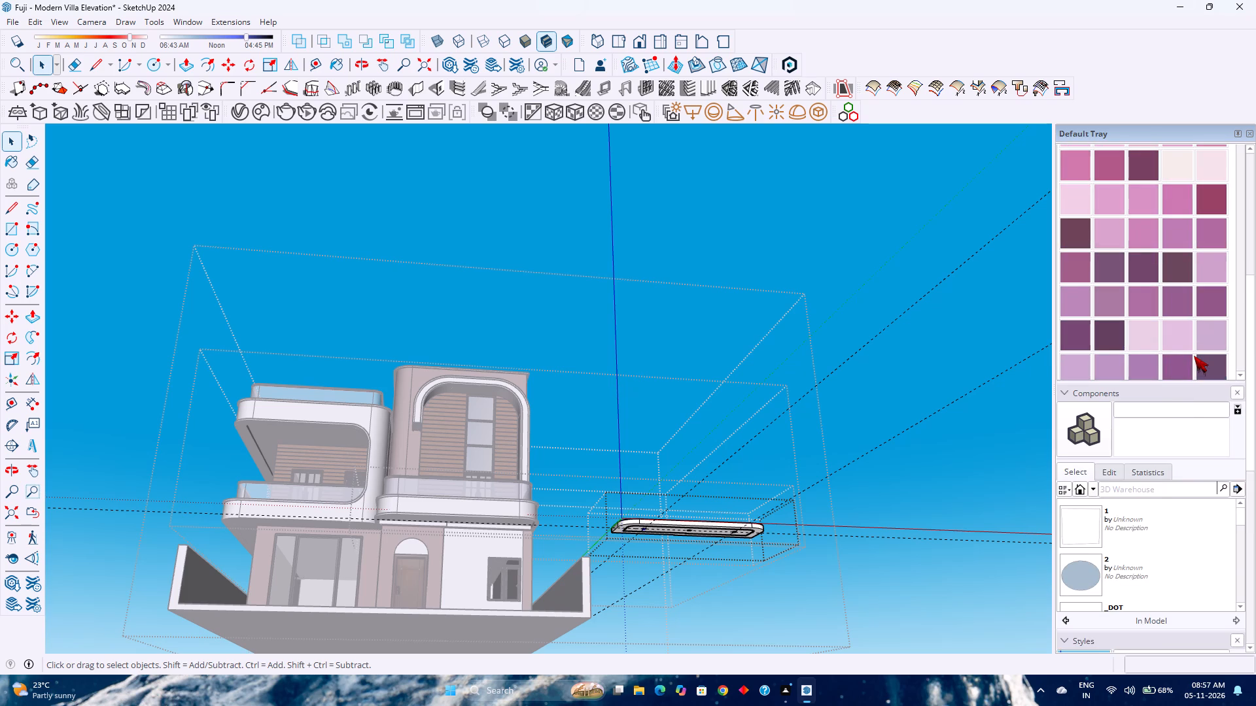
scroll(1194, 356, "up", 4)
scroll(1253, 395, "up", 15)
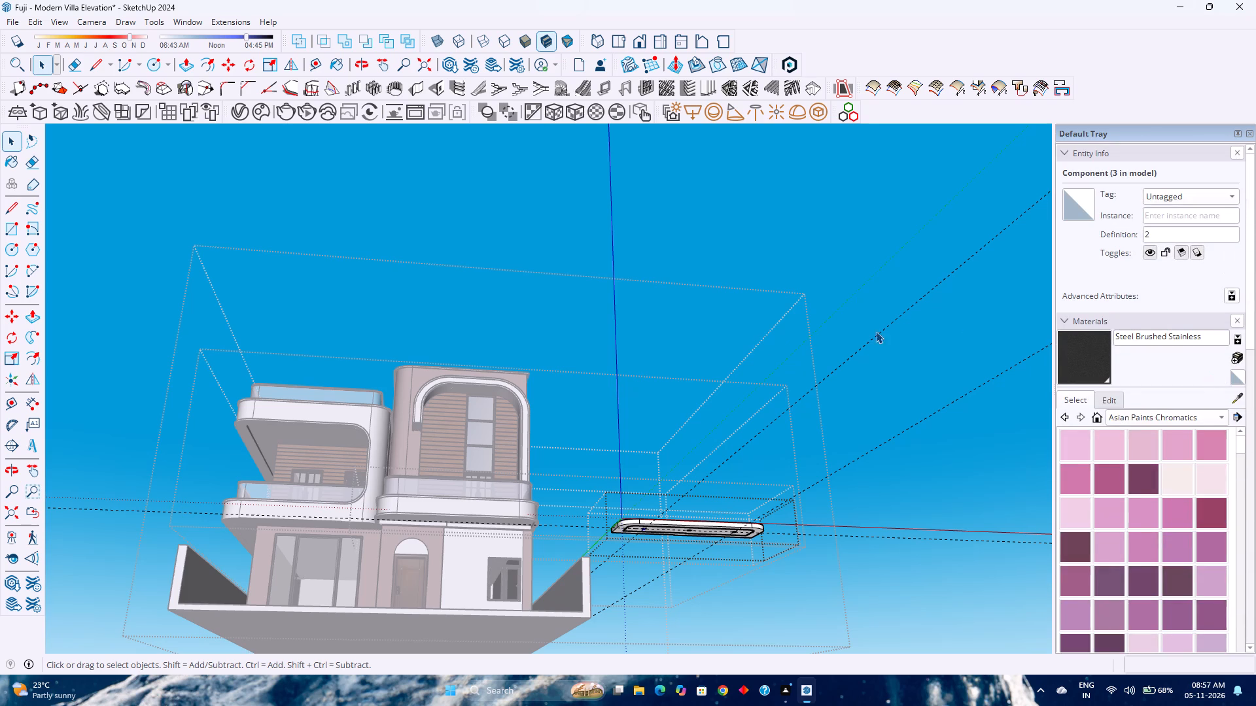
Copy the round component from its centre to the guide intersection at the recess farthest from the dark wall.
scroll(681, 542, "up", 6)
middle_click_drag(644, 546, 581, 455)
middle_click(581, 455)
scroll(584, 367, "up", 3)
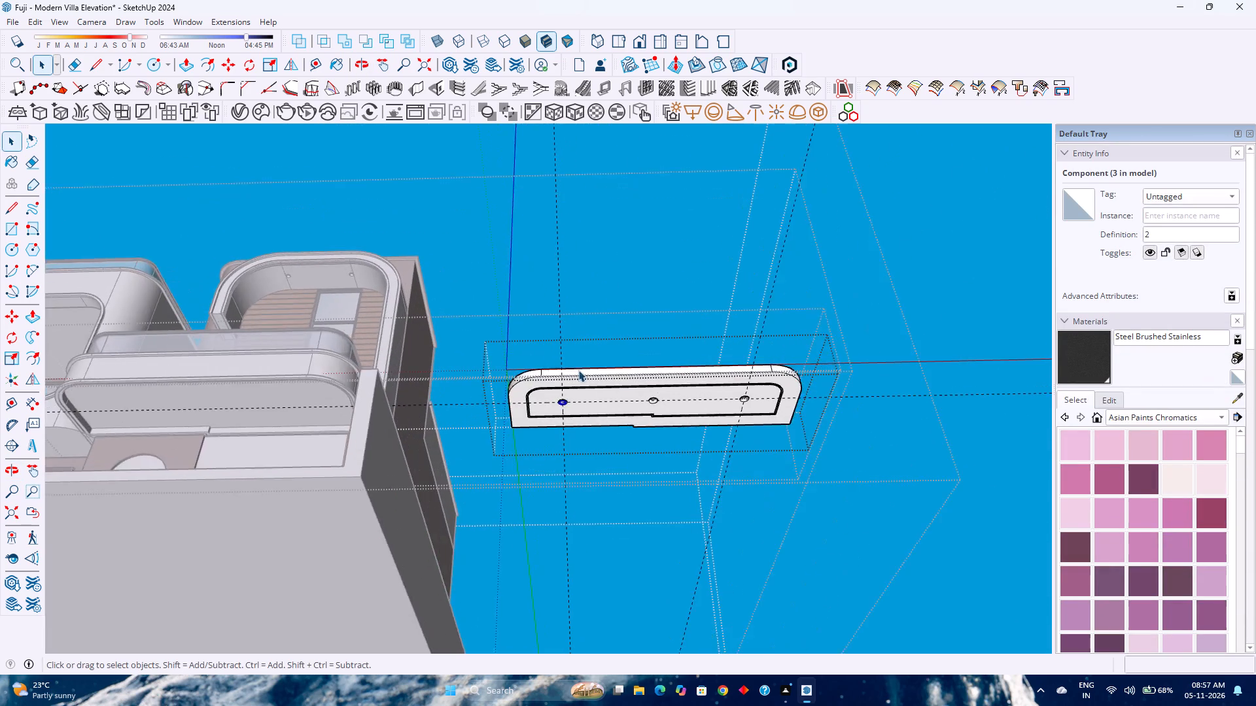
scroll(578, 370, "up", 16)
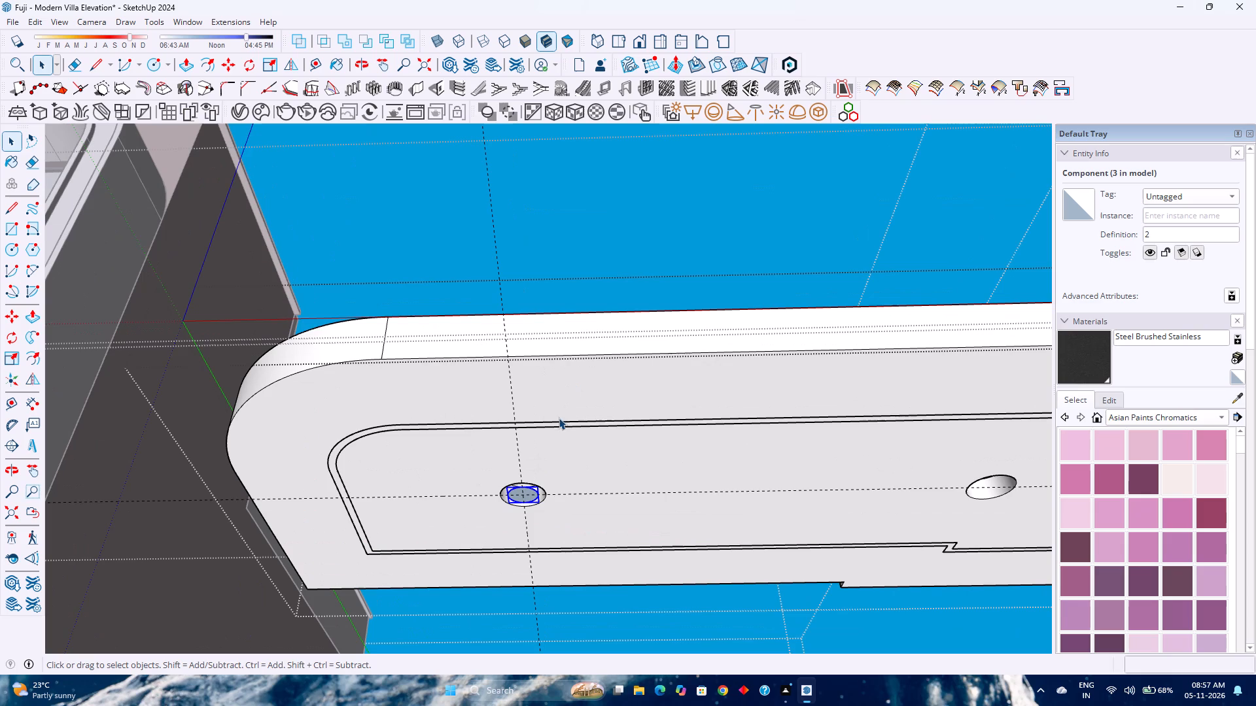
key("m")
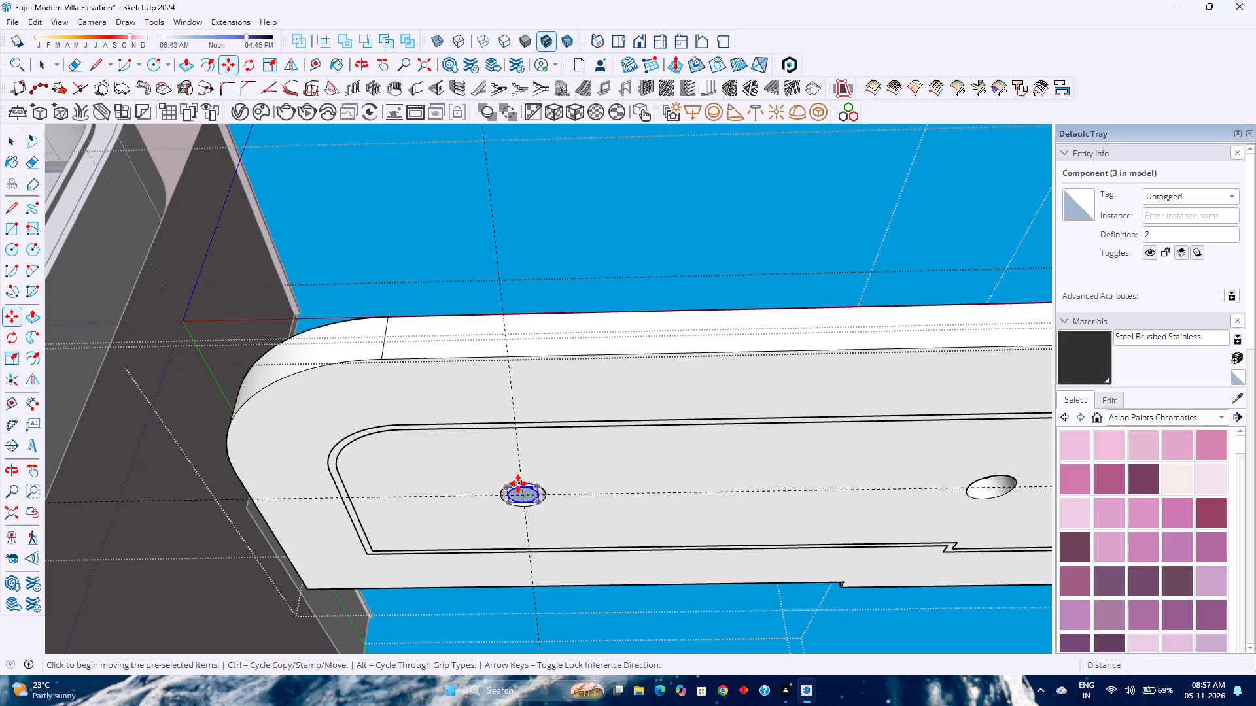
left_click(522, 495)
scroll(602, 497, "down", 7)
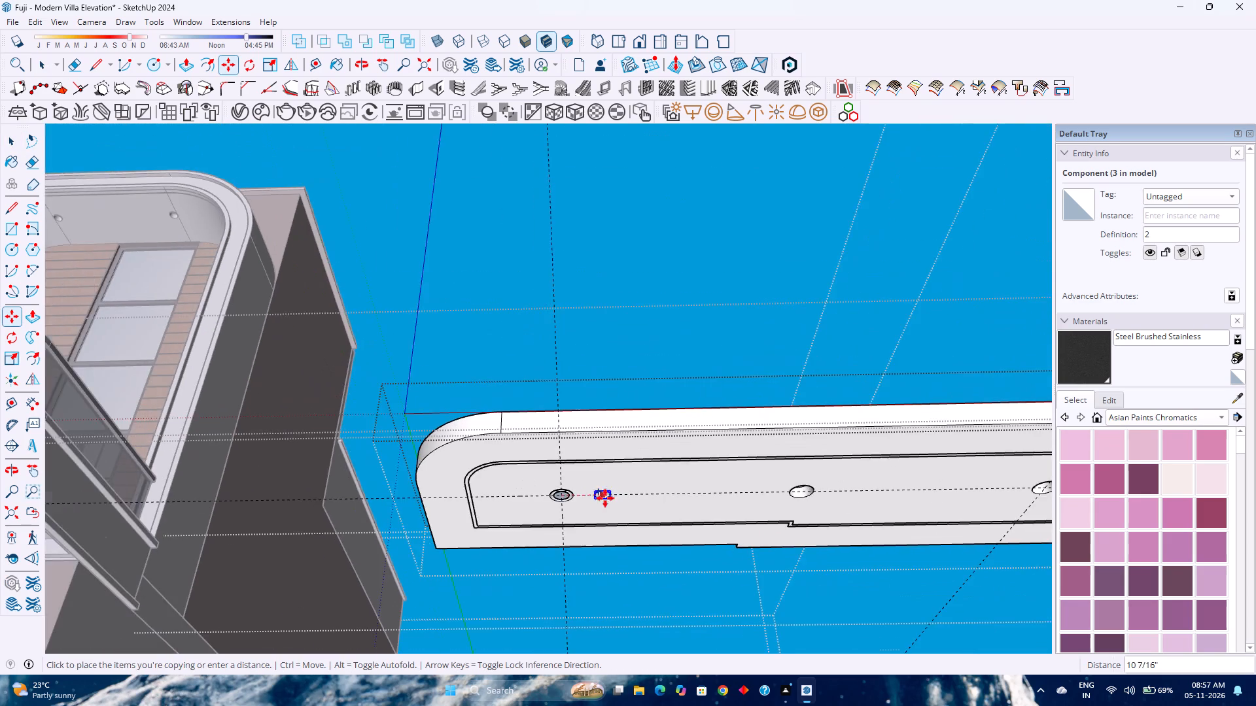
middle_click_drag(718, 508, 531, 484, "shift")
middle_click(531, 484, "shift")
scroll(856, 469, "up", 9)
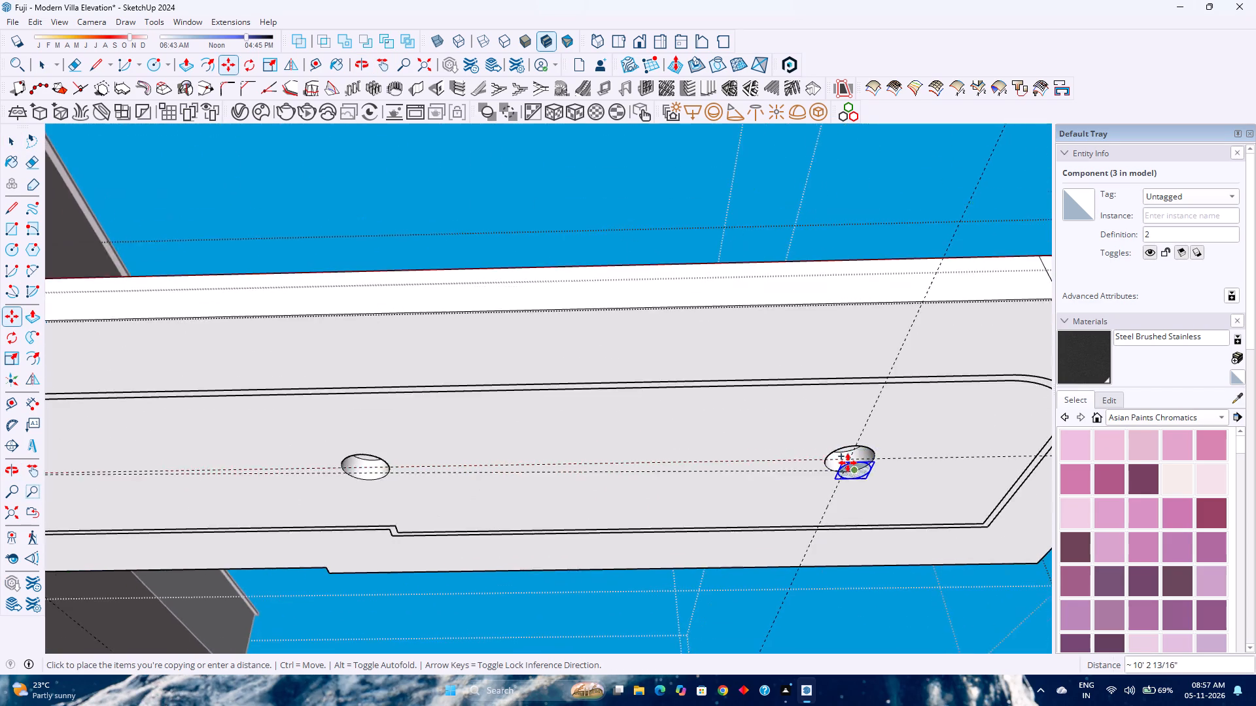
scroll(848, 463, "up", 7)
left_click(852, 457)
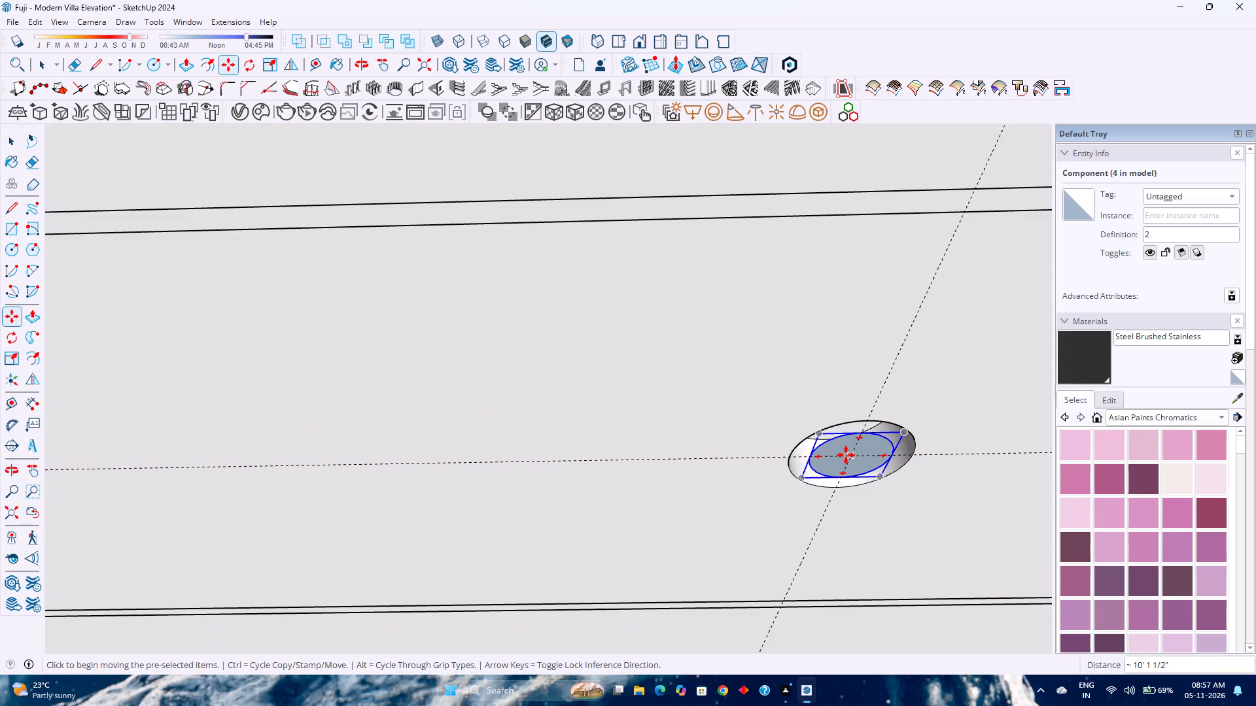
Divide the copy distance by 2 to place another round component in the middle recess.
key("slash")
key("2")
key("Return")
scroll(841, 449, "down", 2)
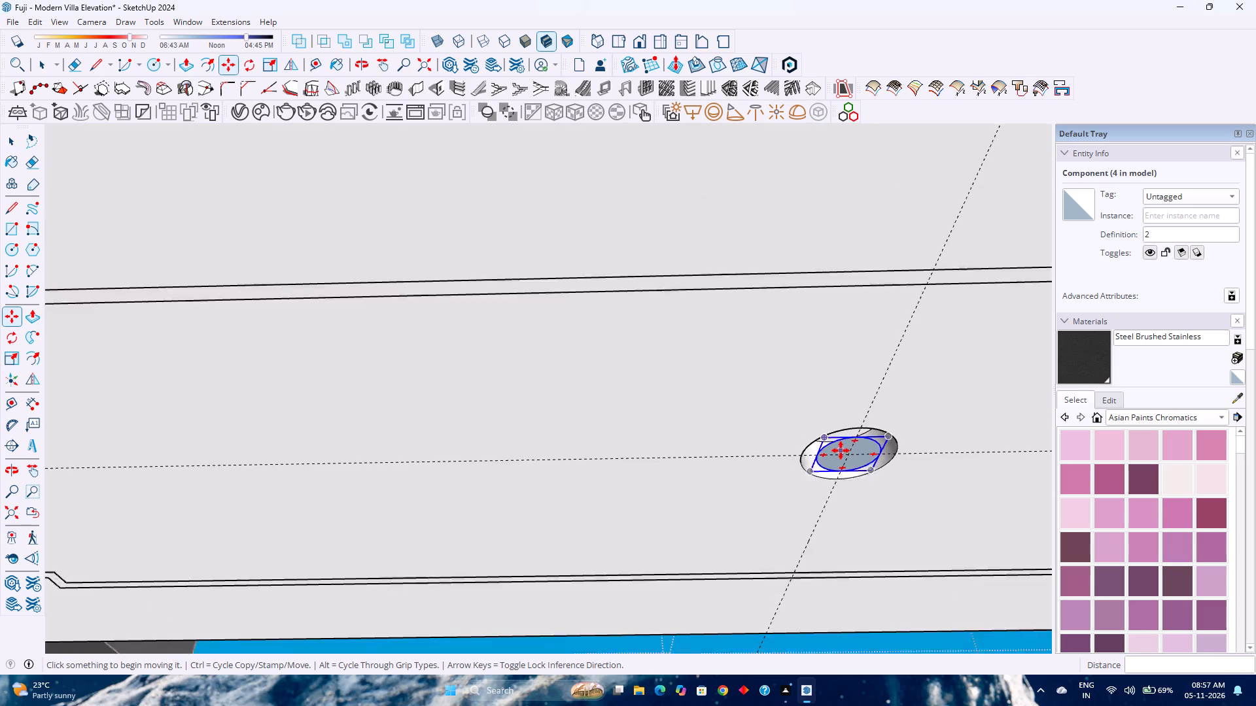
scroll(841, 450, "down", 7)
scroll(838, 450, "up", 1)
scroll(838, 450, "down", 4)
scroll(838, 450, "up", 1)
scroll(838, 450, "down", 4)
key("space")
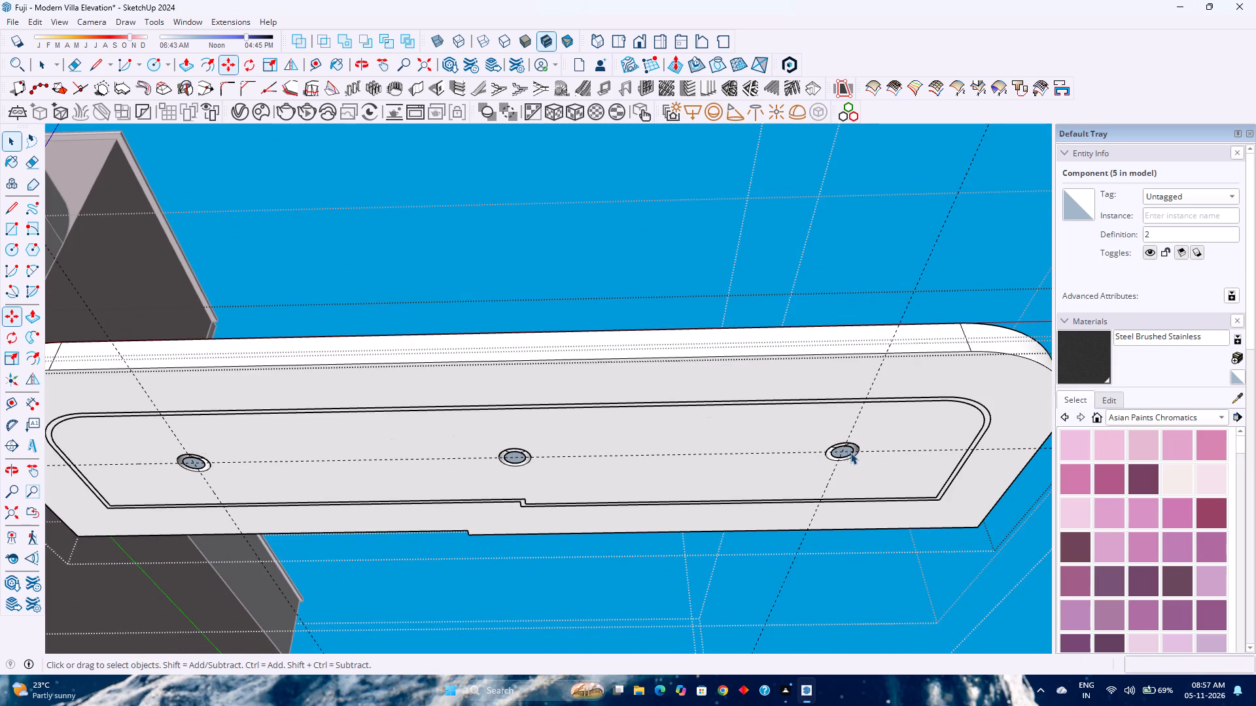
Open the round component farthest from the dark wall and set its circle's radius to 3" with 240 segments.
scroll(860, 461, "up", 14)
double_click(833, 445)
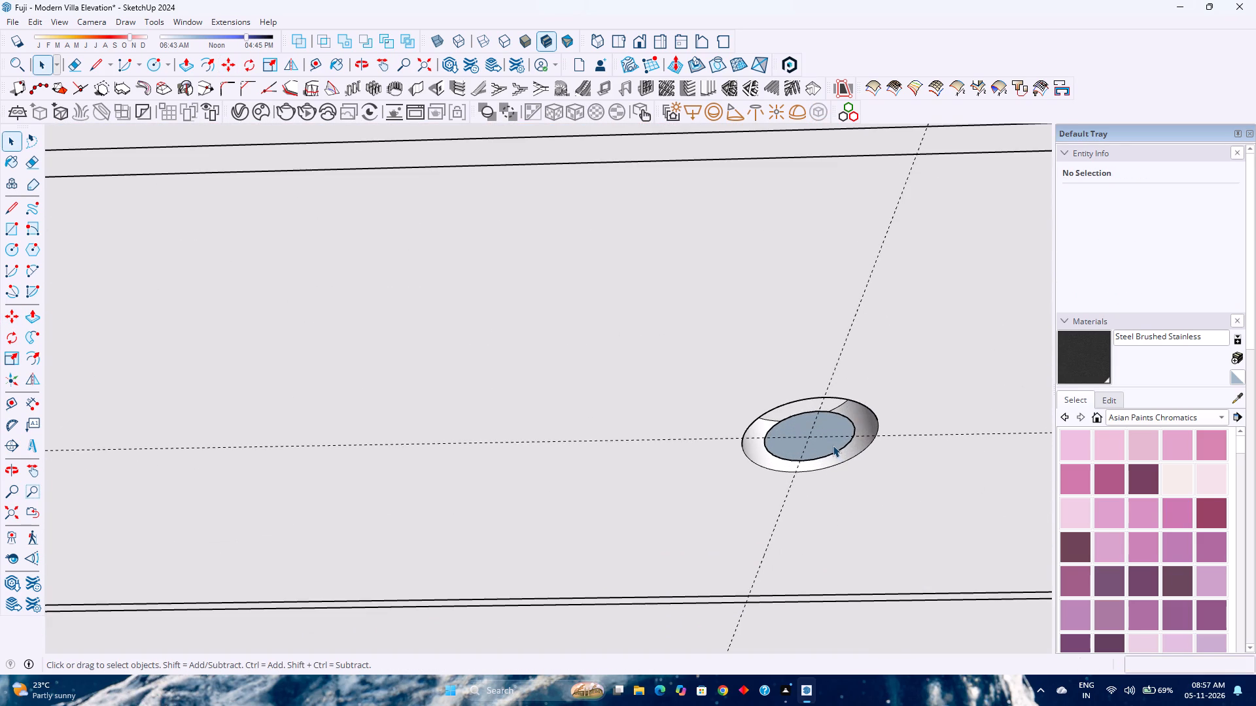
left_click(852, 420)
left_click(834, 429)
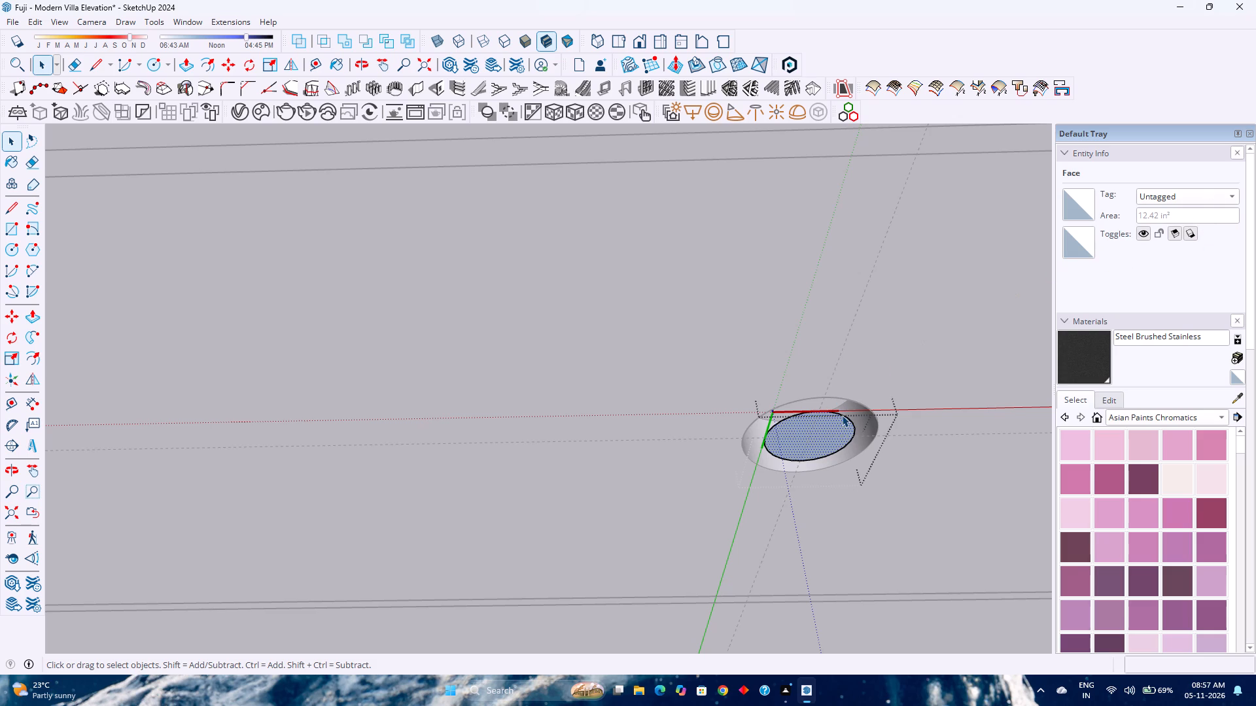
left_click(842, 415)
left_click(1167, 217)
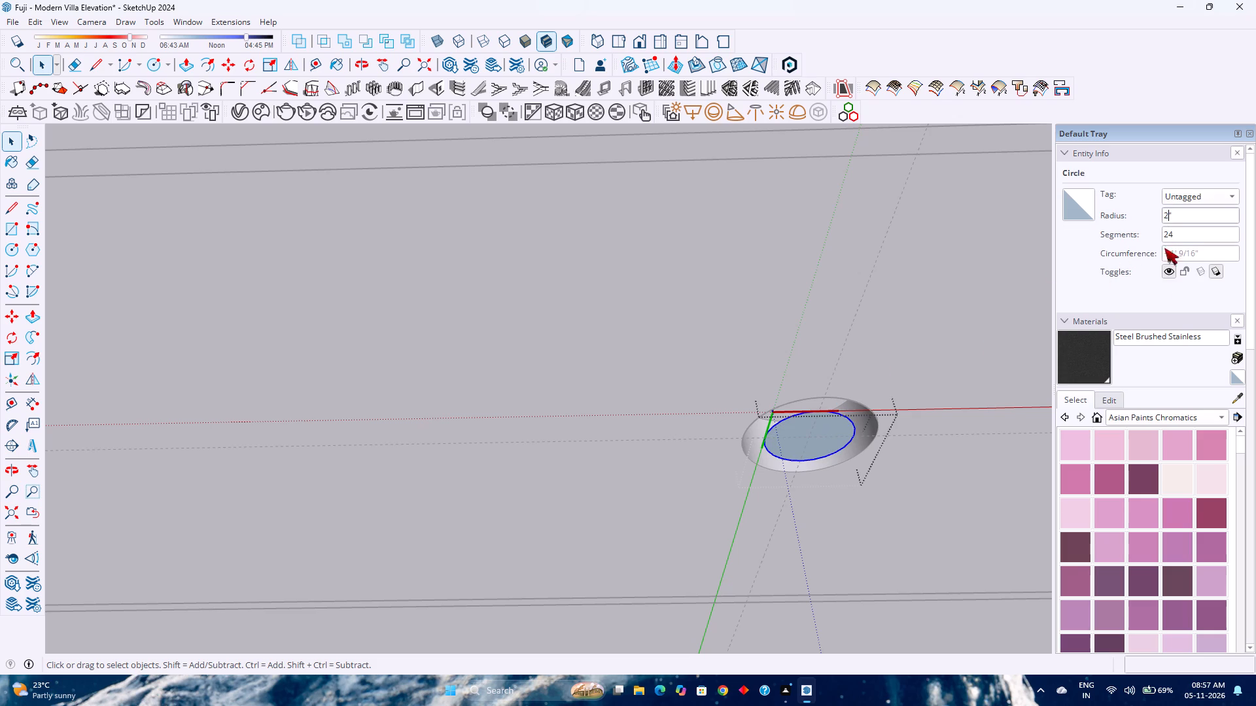
key("BackSpace")
key("3")
left_click(1184, 236)
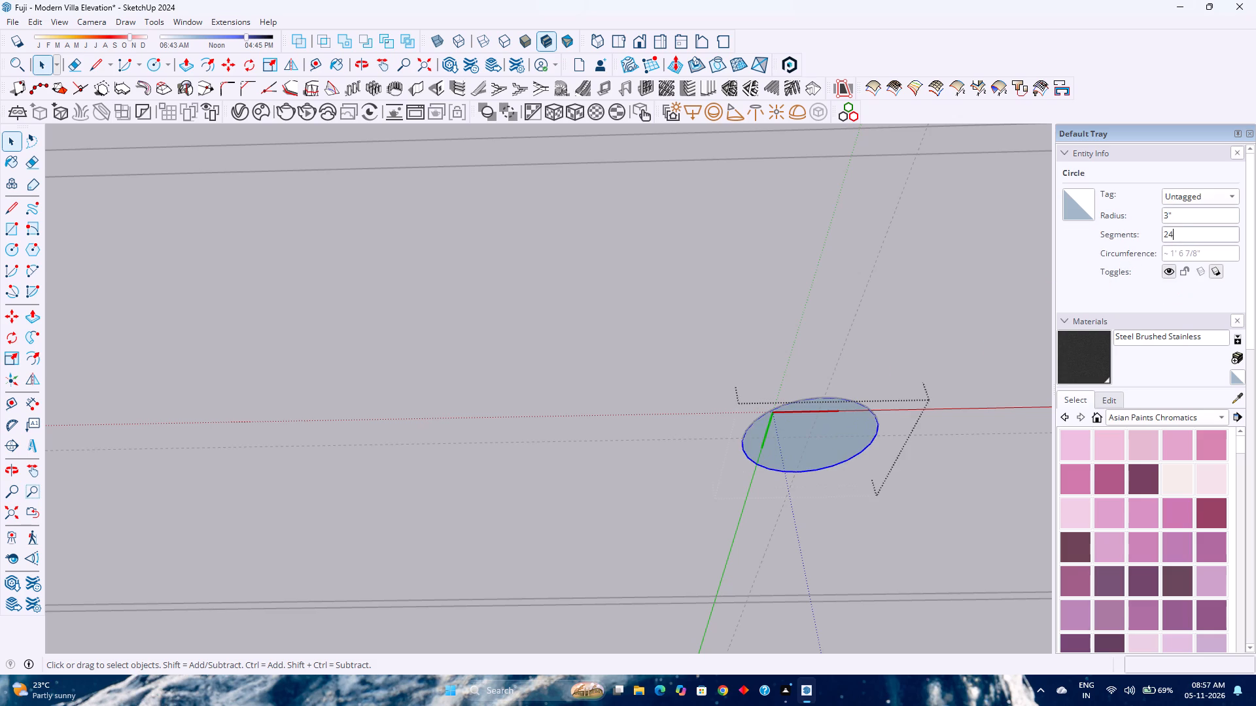
key("0")
key("Return")
key("0")
key("Return")
Extrude the component's circular face 2" downward from the panel to form a disc.
scroll(843, 435, "down", 2)
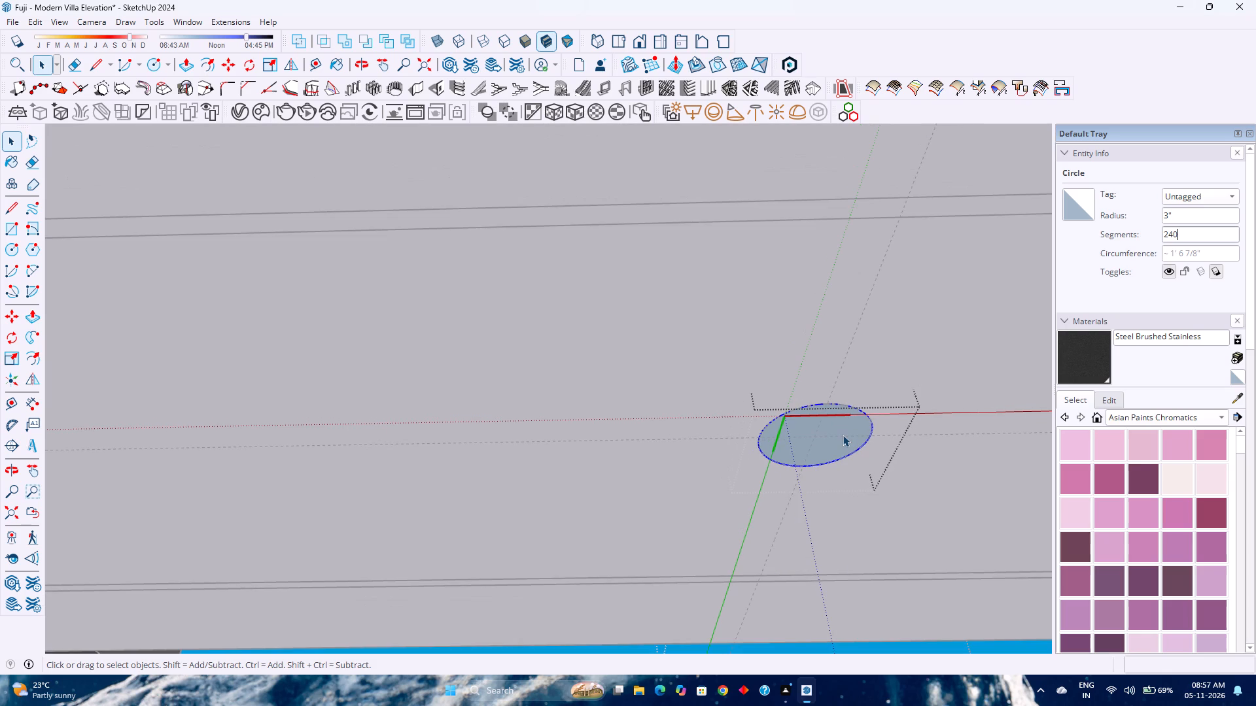
key("p")
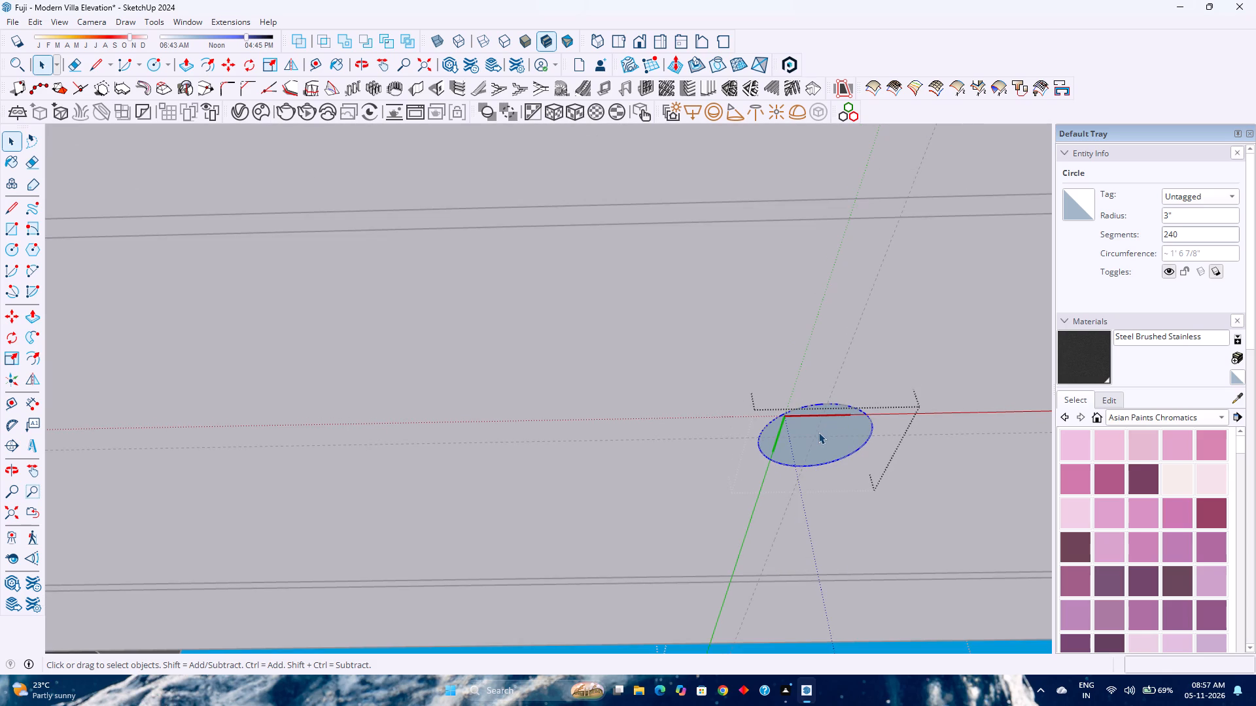
left_click(822, 436)
key("p")
left_click(822, 436)
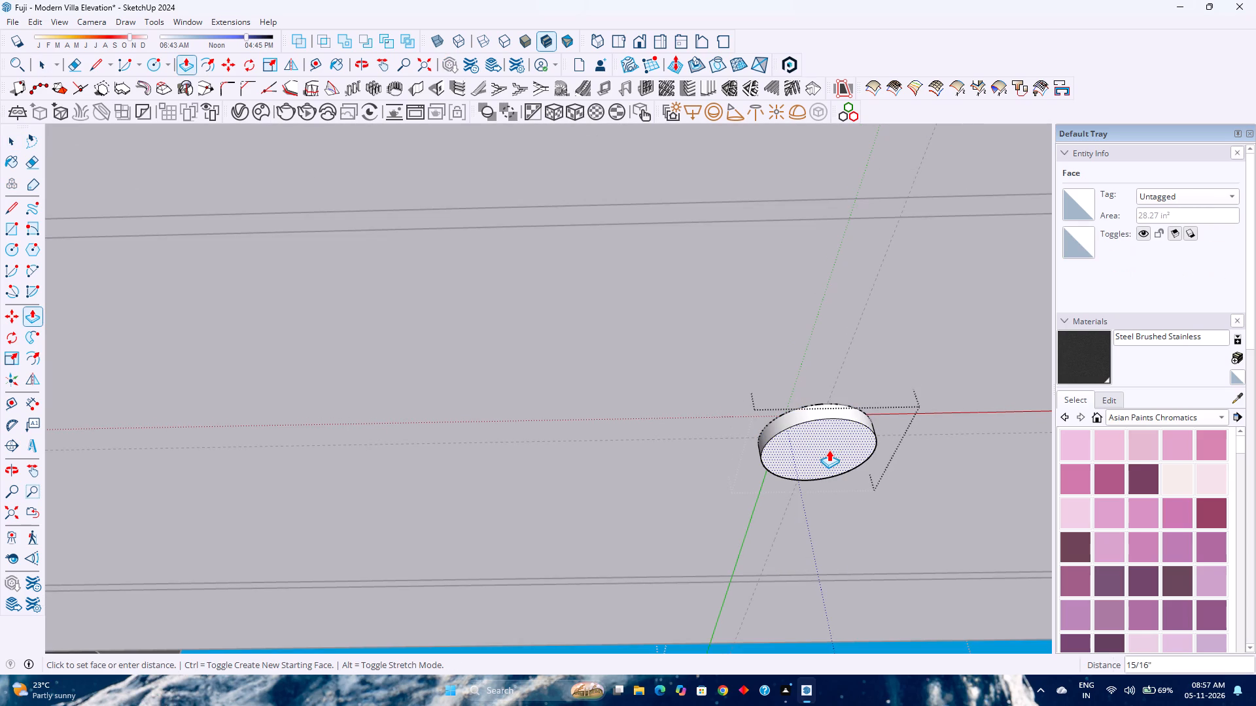
key("2")
key("Return")
Examine the extruded disc and the surrounding panel from different angles.
middle_click_drag(831, 466, 816, 429)
middle_click(816, 425)
scroll(816, 420, "down", 2)
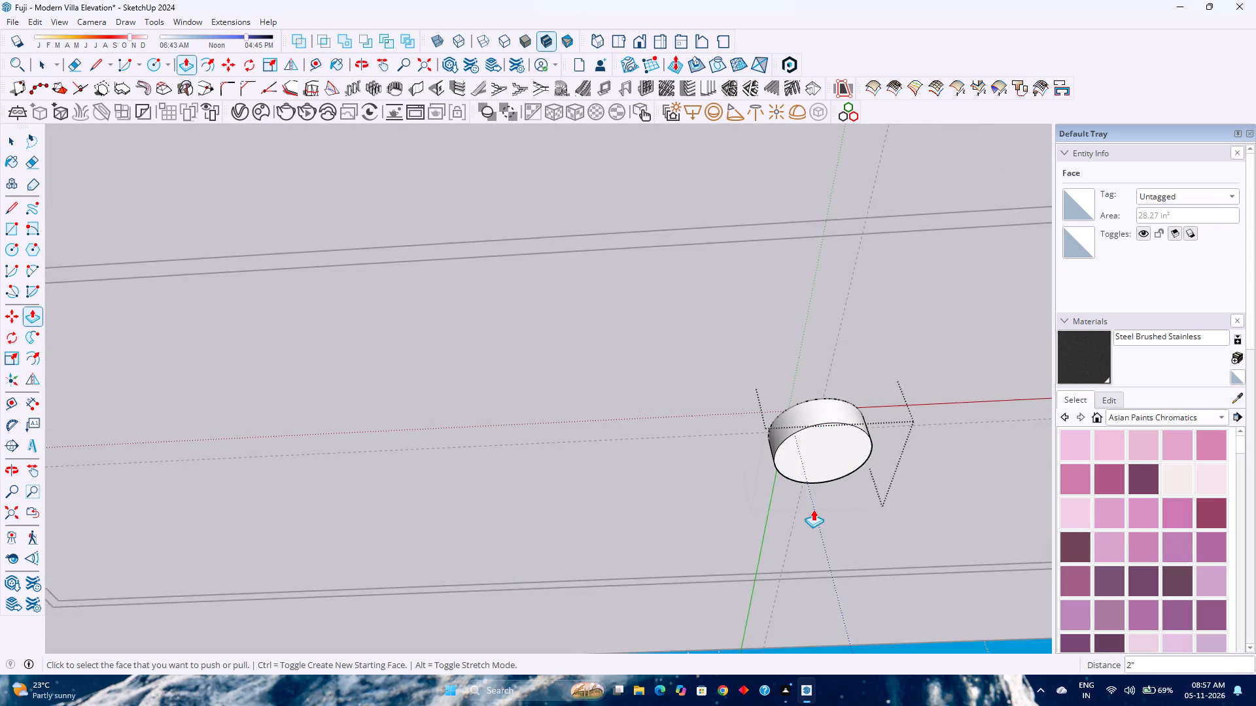
scroll(814, 484, "down", 4)
middle_click(814, 490)
middle_click(814, 491)
middle_click(814, 491)
middle_click(814, 490)
middle_click(814, 486)
middle_click(814, 480)
middle_click_drag(606, 412, 626, 418, "shift")
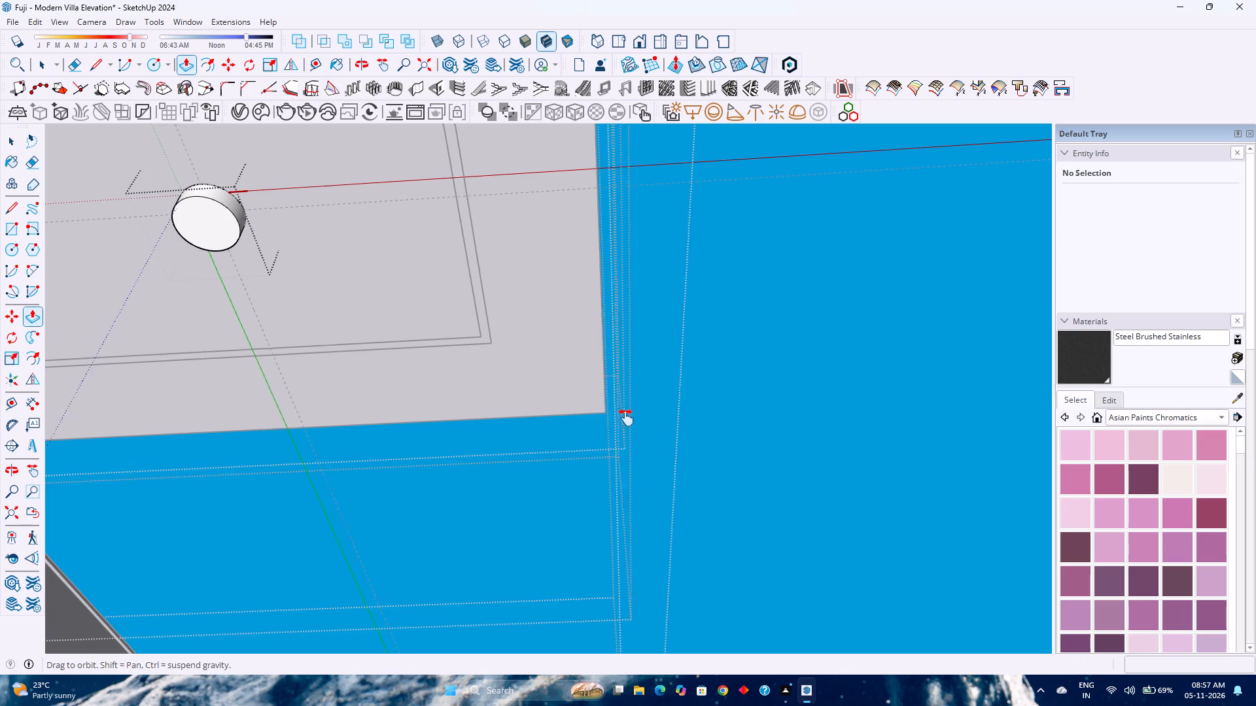
middle_click_drag(626, 418, 954, 545, "shift")
middle_click(954, 545, "shift")
middle_click(954, 545, "shift")
middle_click(955, 545, "shift")
middle_click_drag(493, 328, 1084, 542, "shift")
Offset the outline of the disc's bottom face inward by about 1/8" to form a thin rim.
scroll(782, 432, "up", 2)
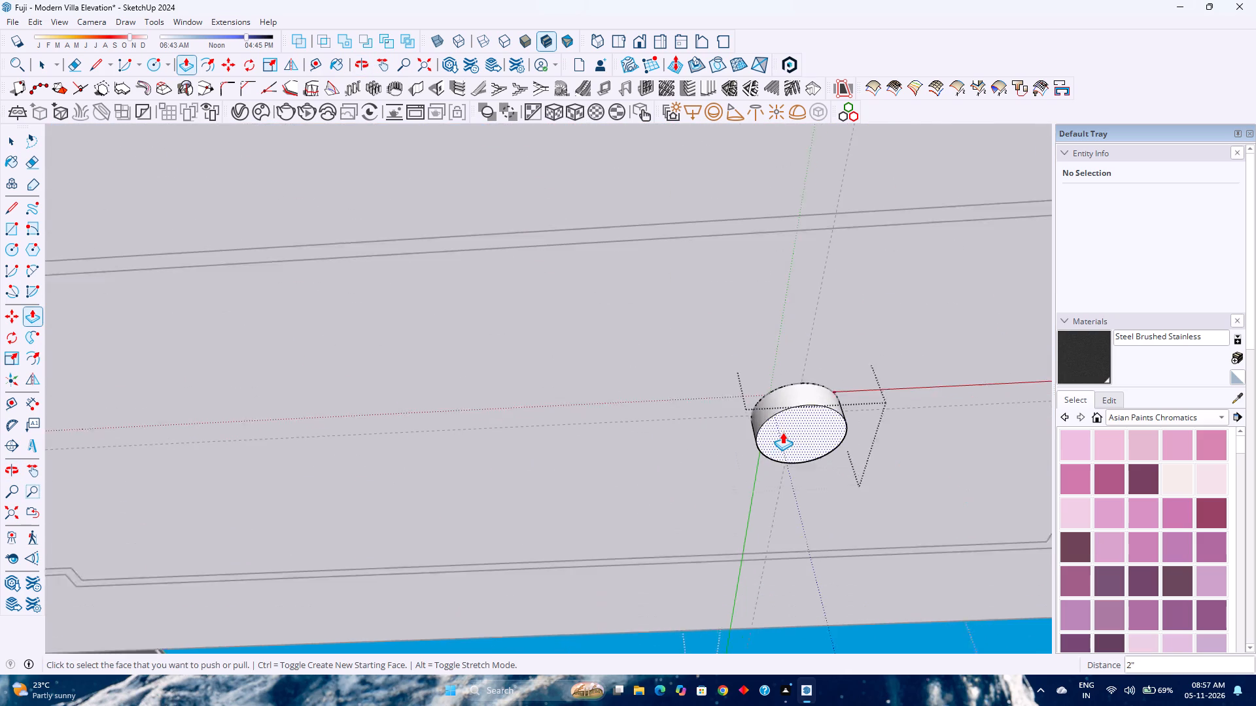
scroll(782, 432, "up", 14)
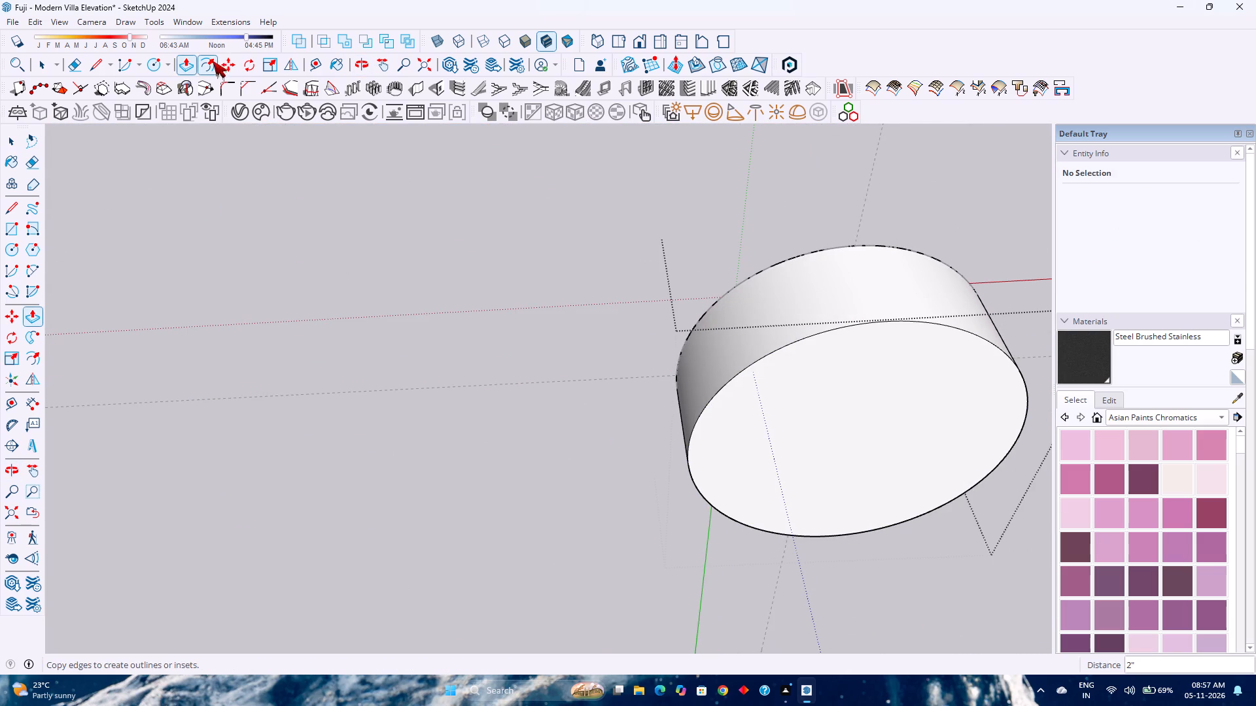
left_click(213, 61)
left_click(839, 373)
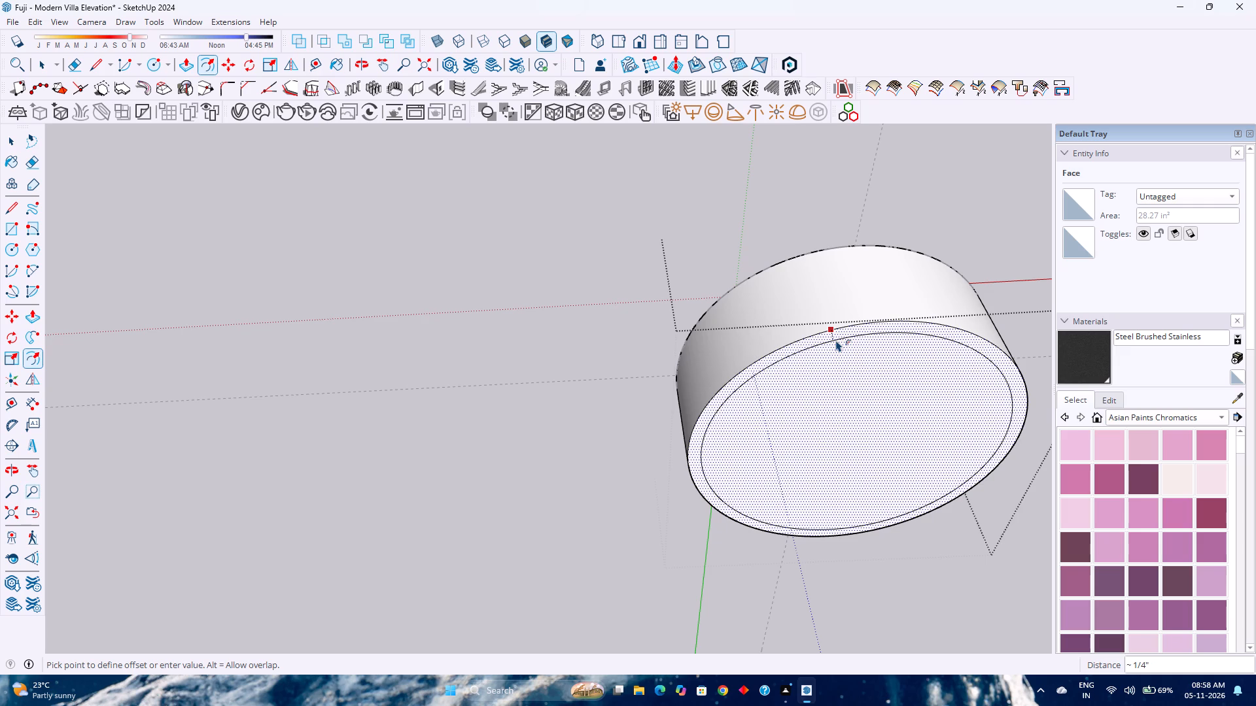
left_click(836, 340)
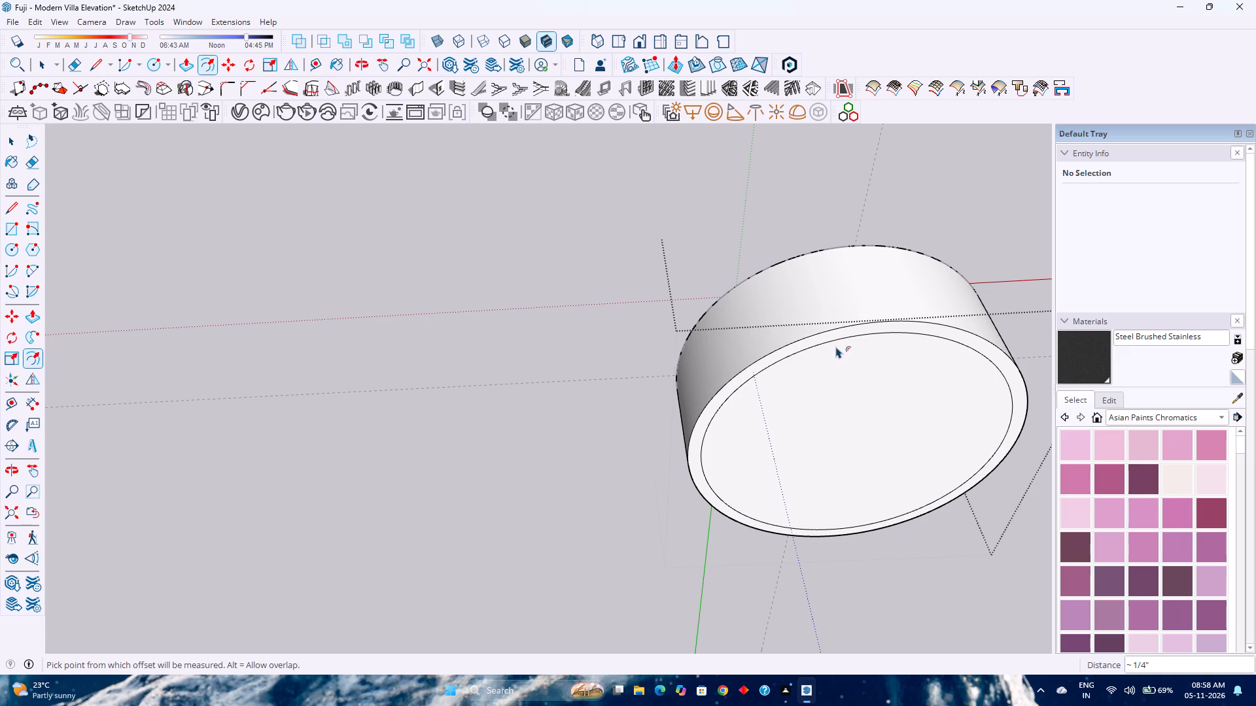
key("ctrl+z")
left_click(831, 335)
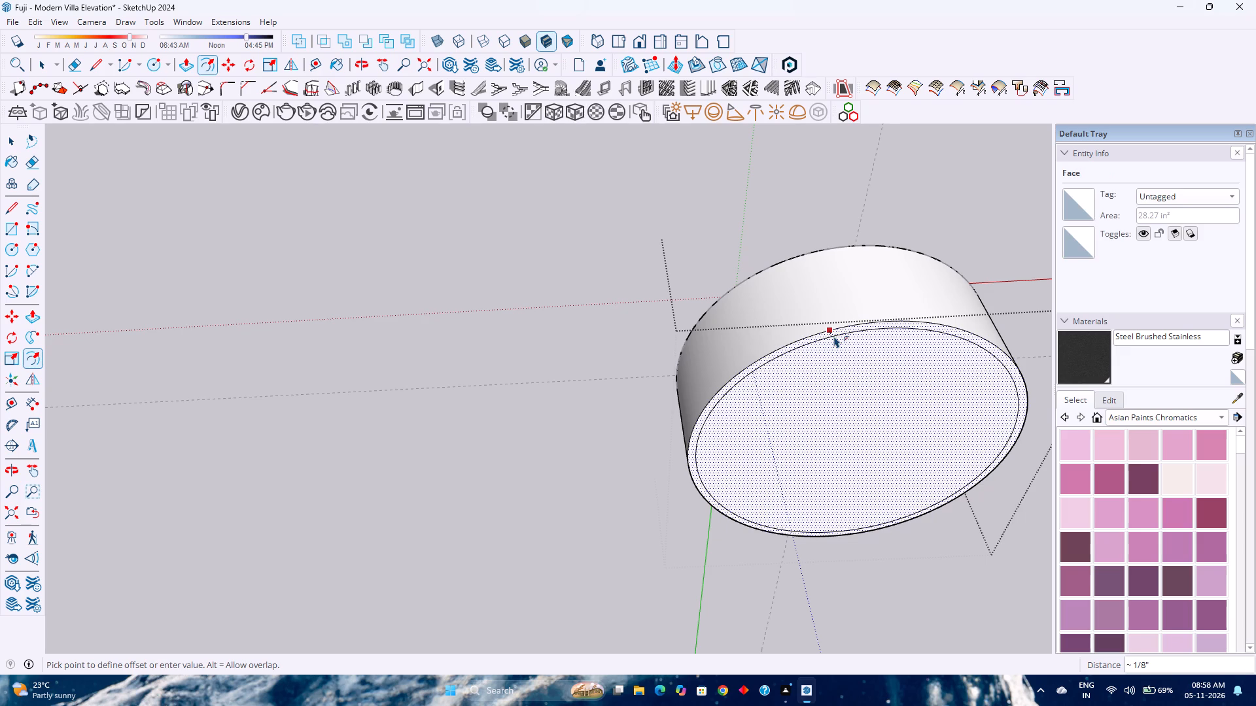
left_click(834, 336)
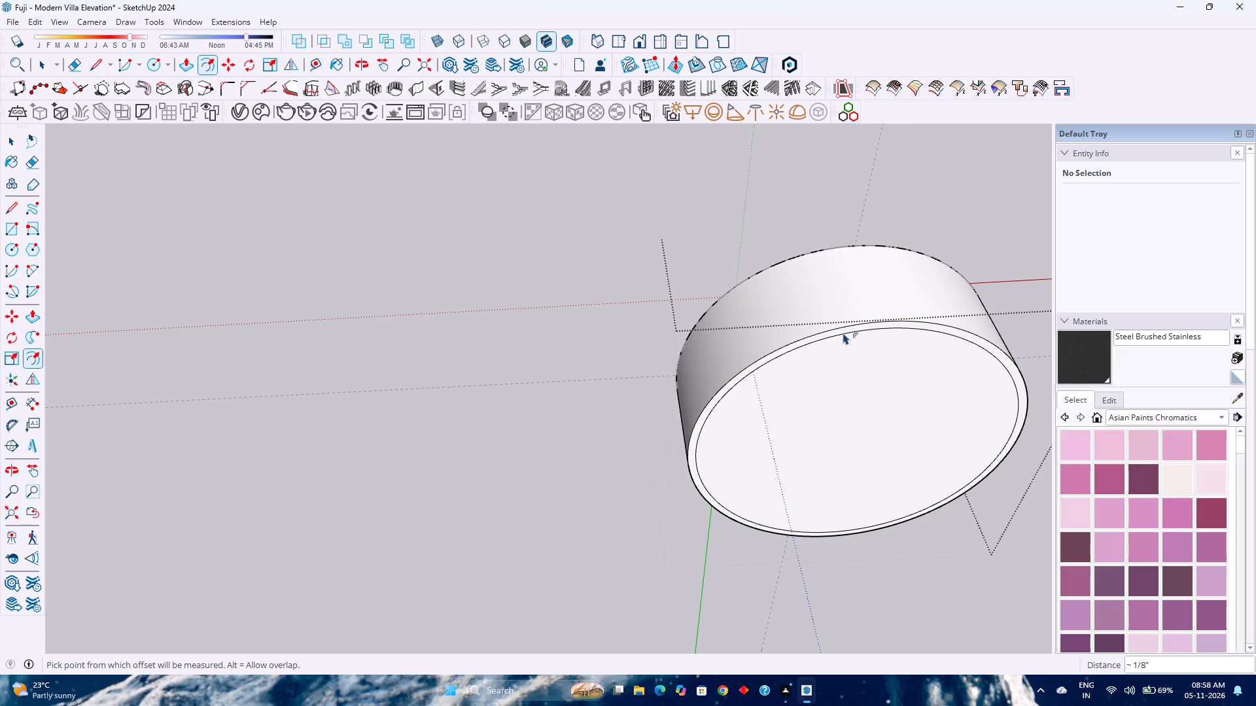
Offset the outline inside the rim inward by about 13/16" to form an inner circle on the bottom face.
middle_click_drag(848, 380, 816, 322)
middle_click(816, 322)
scroll(815, 320, "down", 1)
left_click(815, 329)
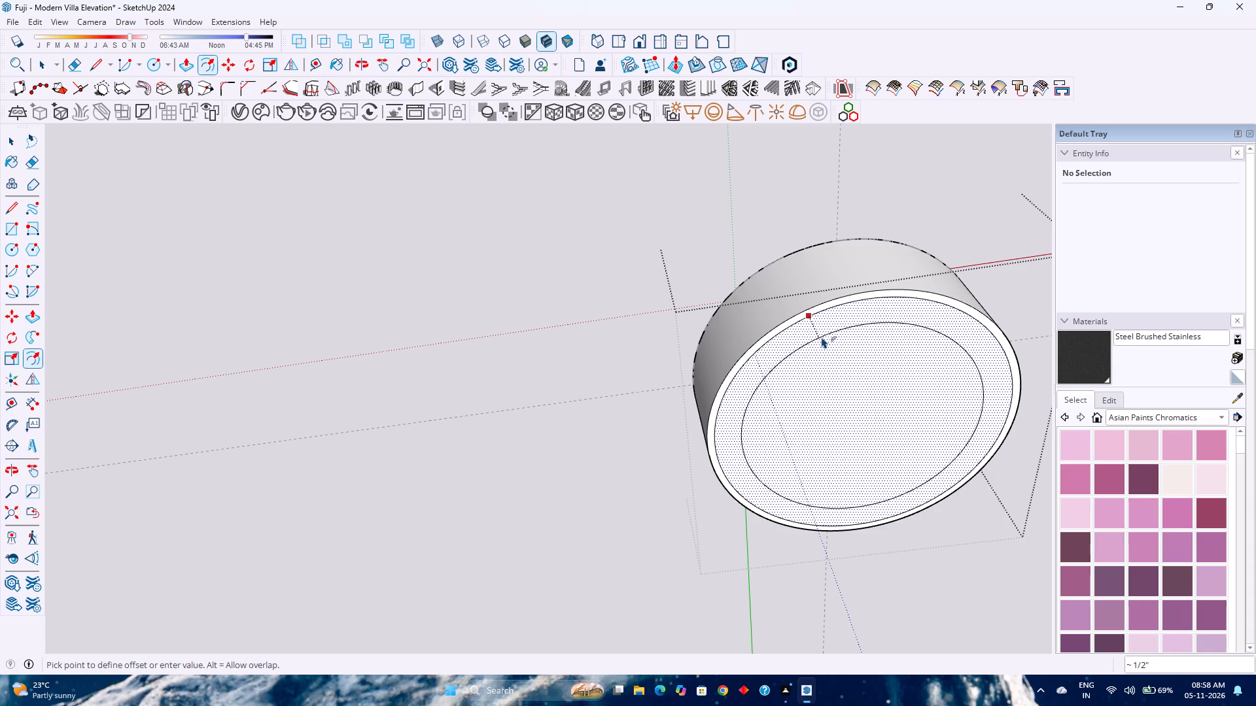
left_click(829, 348)
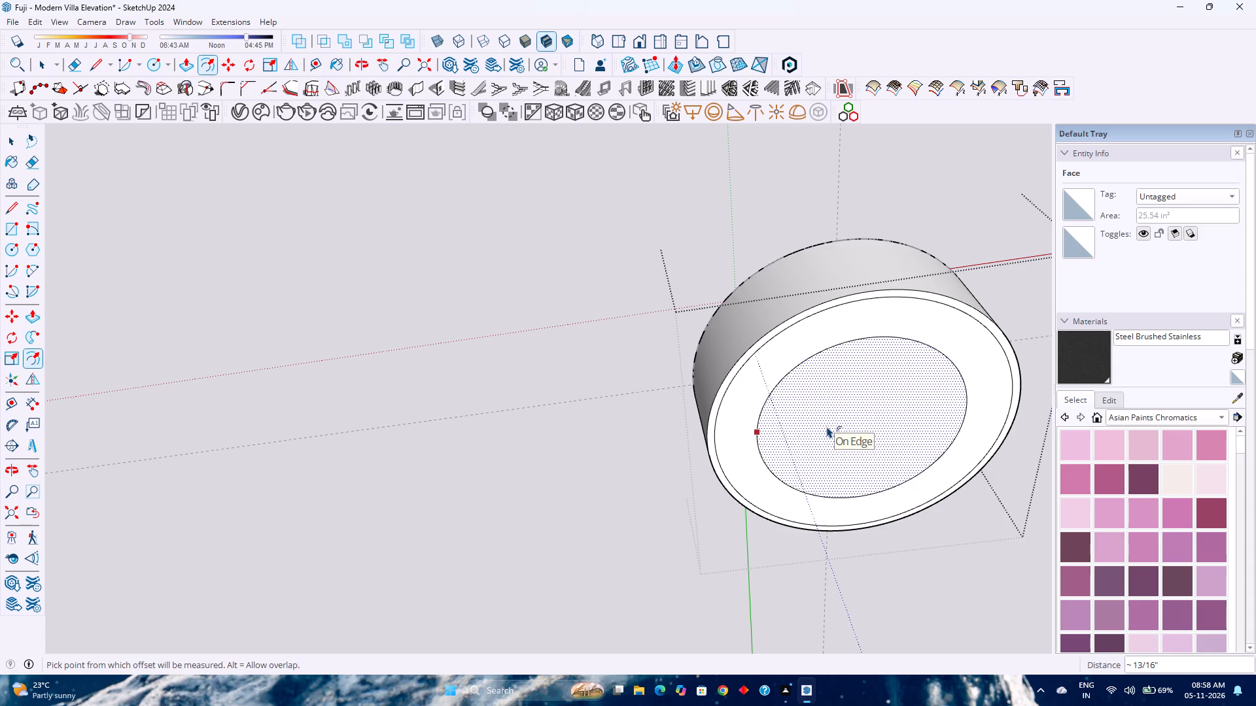
key("bracketleft")
Push the inner circular face about 1/8" into the disc, and repeat the same push on it.
key("p")
left_click(888, 420)
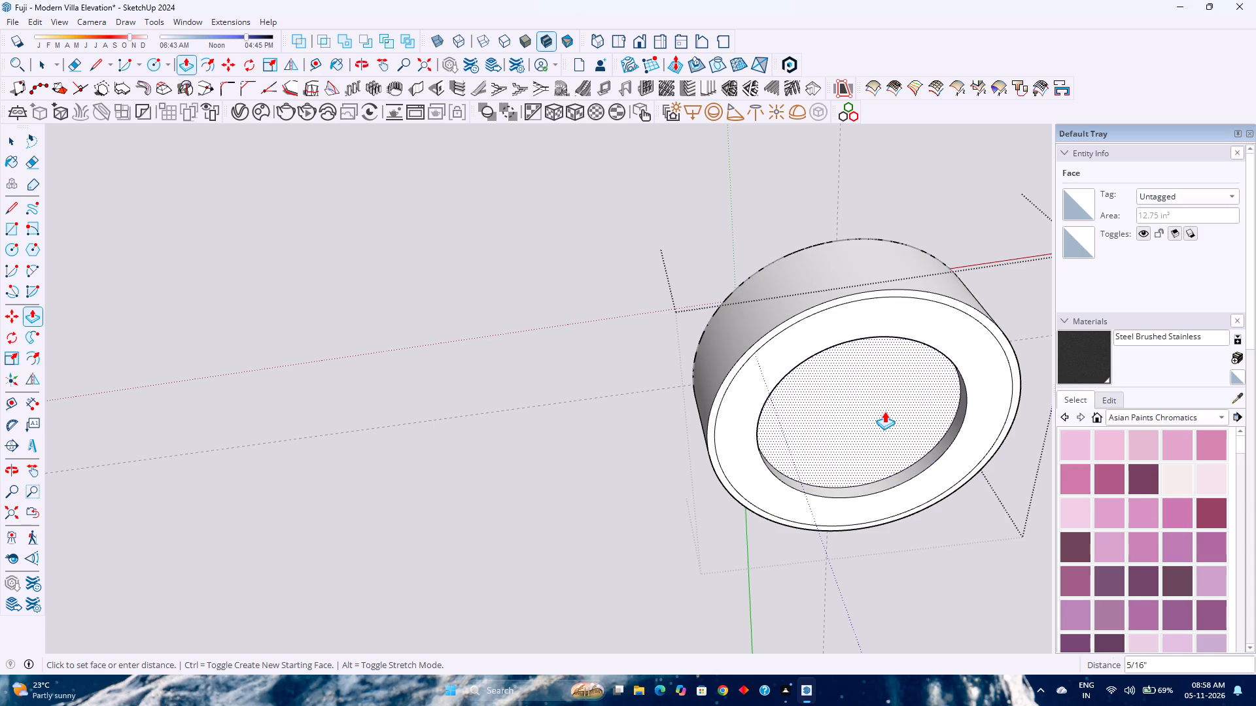
left_click(886, 416)
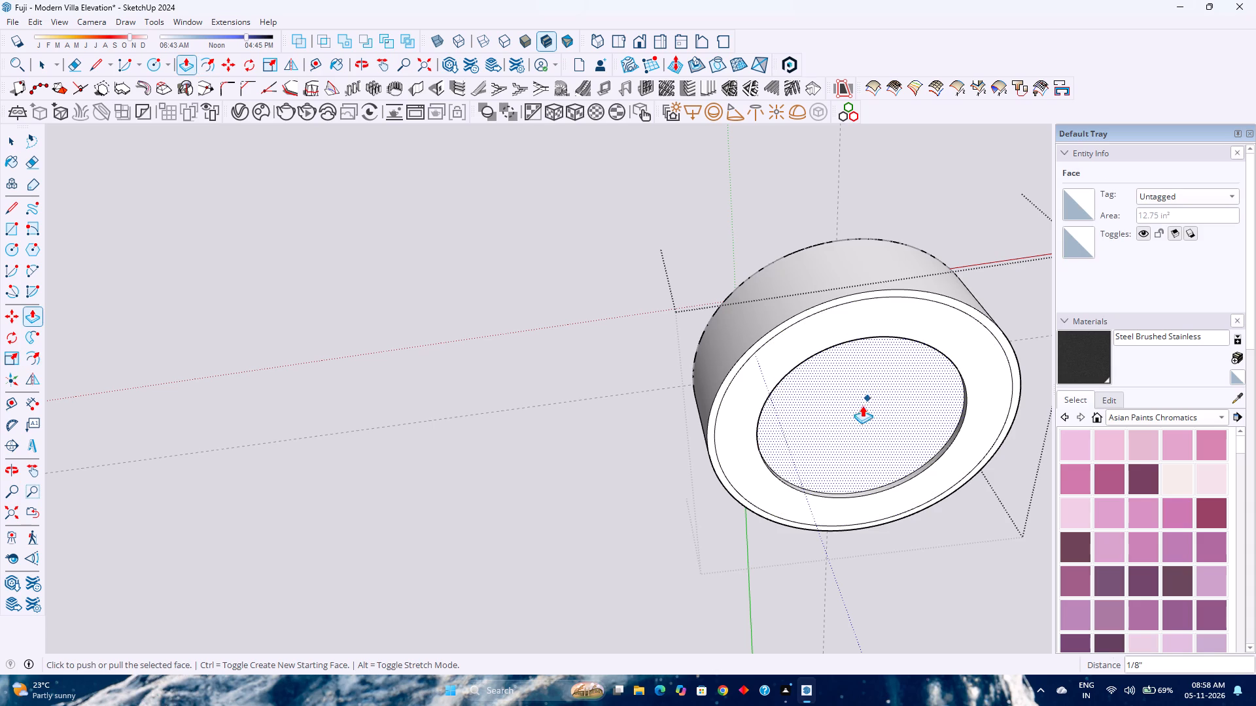
double_click(863, 413)
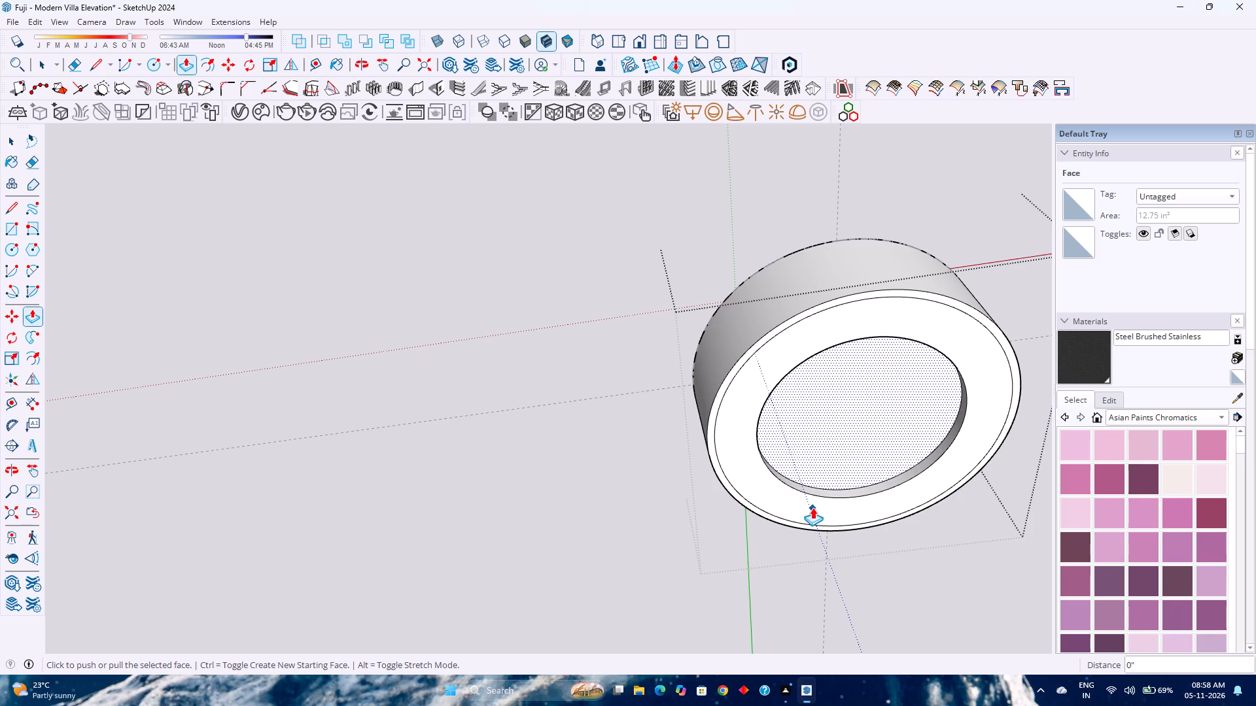
key("Escape")
Recess the ring face between the thin rim and the inner circle by about 1/16", and repeat the push.
double_click(806, 495)
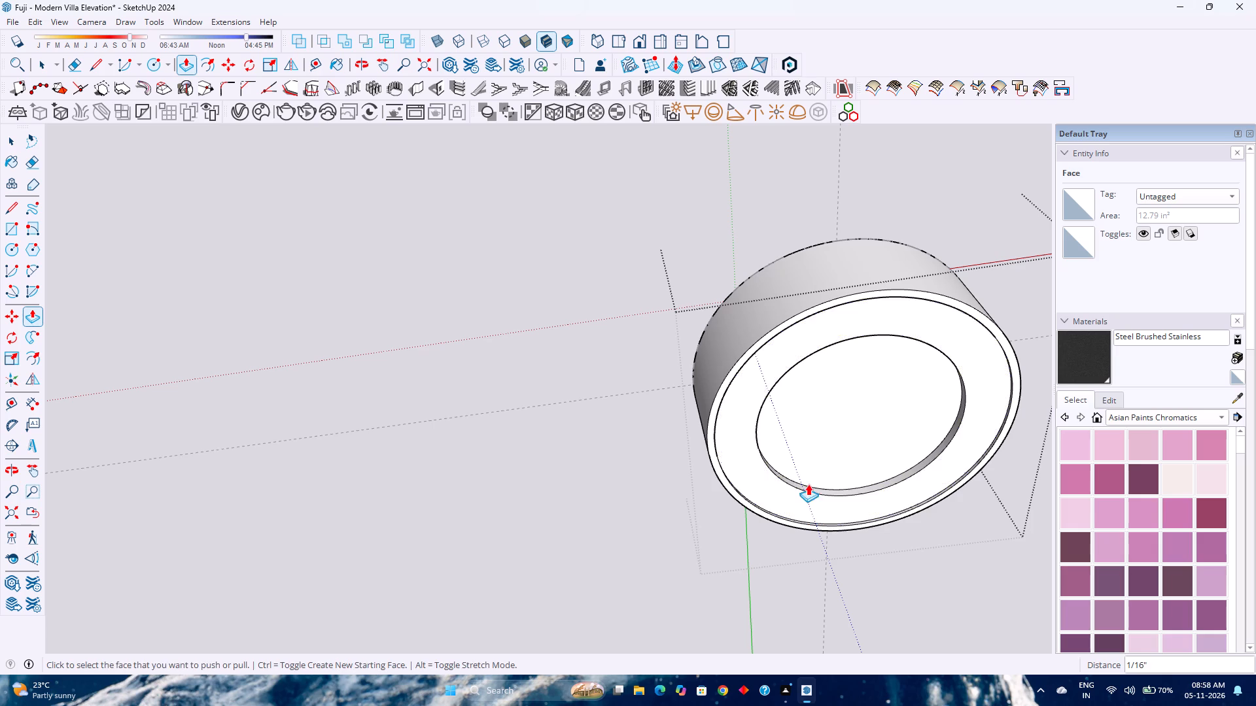
scroll(813, 471, "down", 3)
middle_click_drag(802, 456, 710, 444)
middle_click(710, 444)
scroll(710, 444, "down", 4)
middle_click(740, 432)
middle_click_drag(746, 435, 754, 445)
middle_click(756, 448)
middle_click_drag(763, 460, 784, 516)
middle_click_drag(784, 516, 857, 532)
middle_click(857, 532)
scroll(839, 507, "up", 8)
double_click(801, 510)
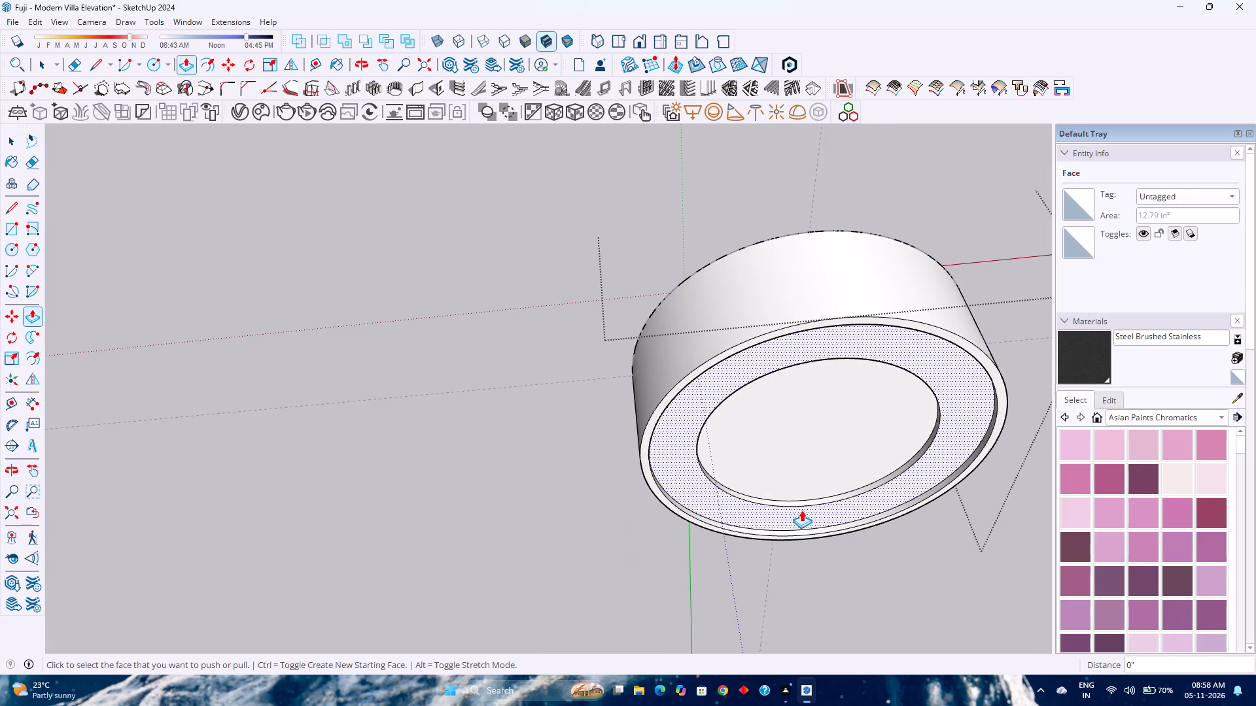
Examine the stepped underside of the round fixture and its position on the panel from several angles.
middle_click_drag(833, 505, 825, 499)
middle_click_drag(815, 487, 593, 523)
scroll(600, 513, "down", 2)
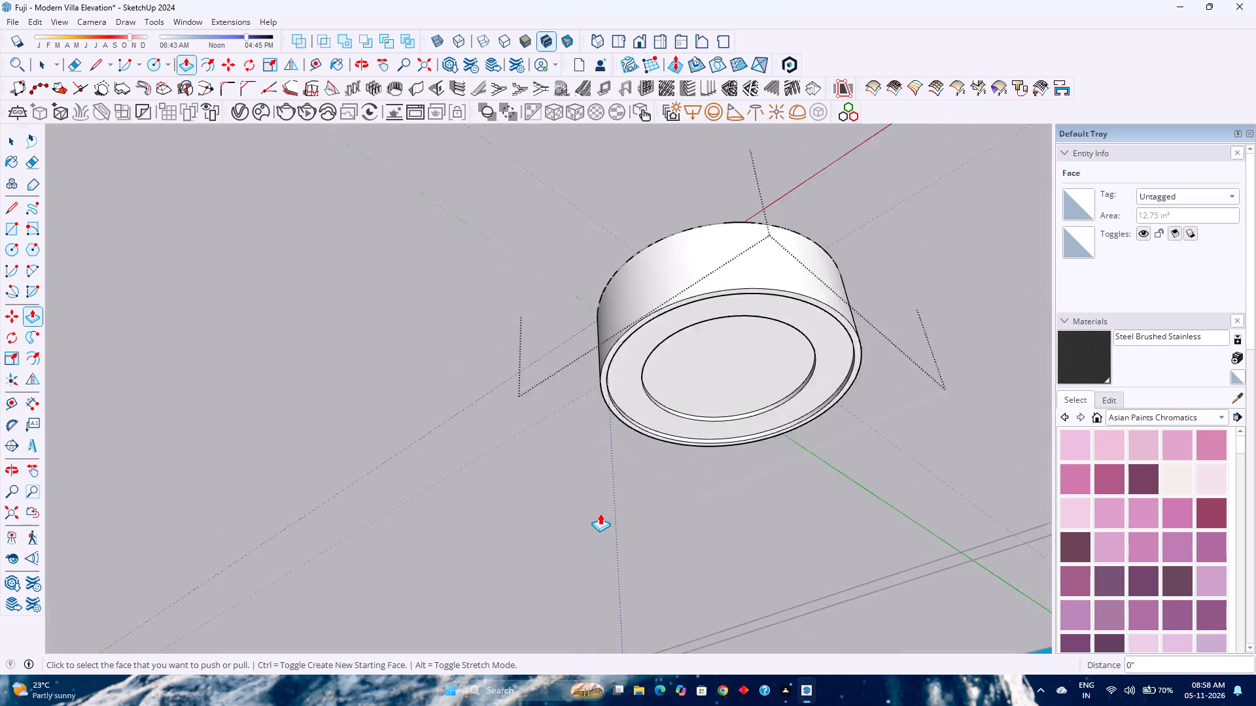
scroll(600, 513, "down", 2)
middle_click_drag(612, 509, 807, 504)
middle_click(807, 504)
scroll(805, 497, "down", 8)
middle_click_drag(759, 509, 816, 470)
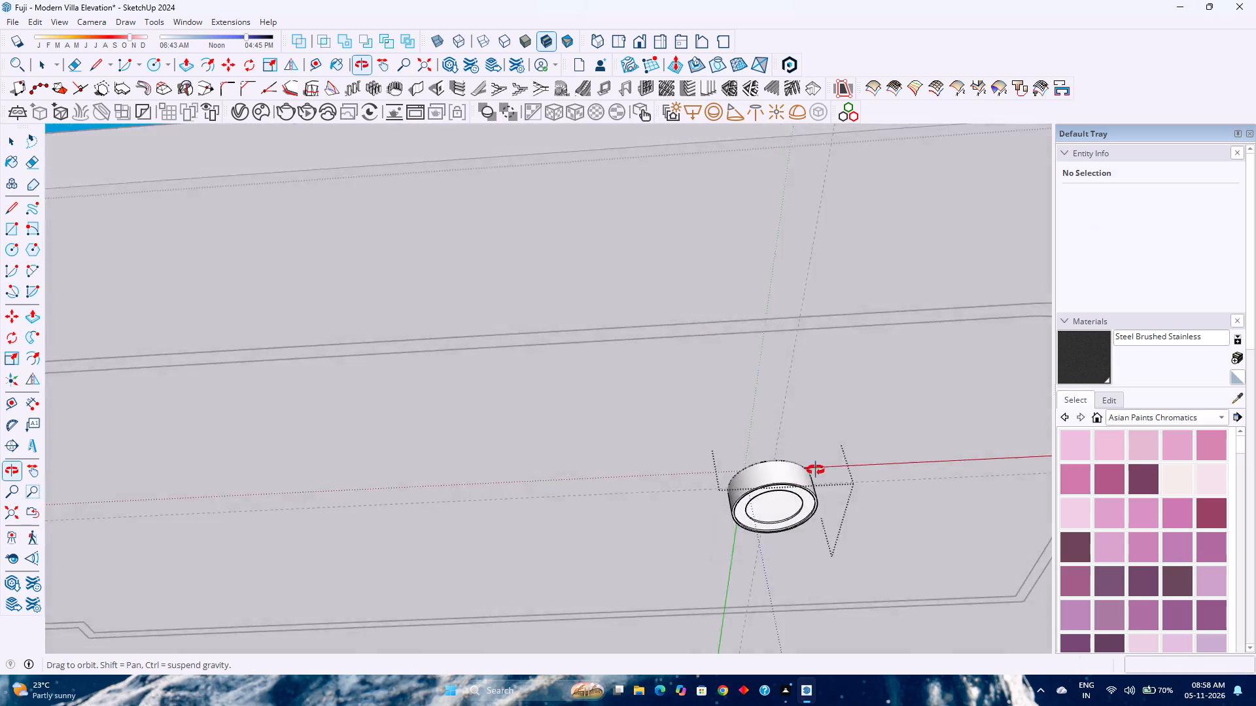
middle_click_drag(816, 470, 867, 465)
middle_click_drag(865, 469, 619, 509)
middle_click(619, 509)
scroll(824, 411, "up", 11)
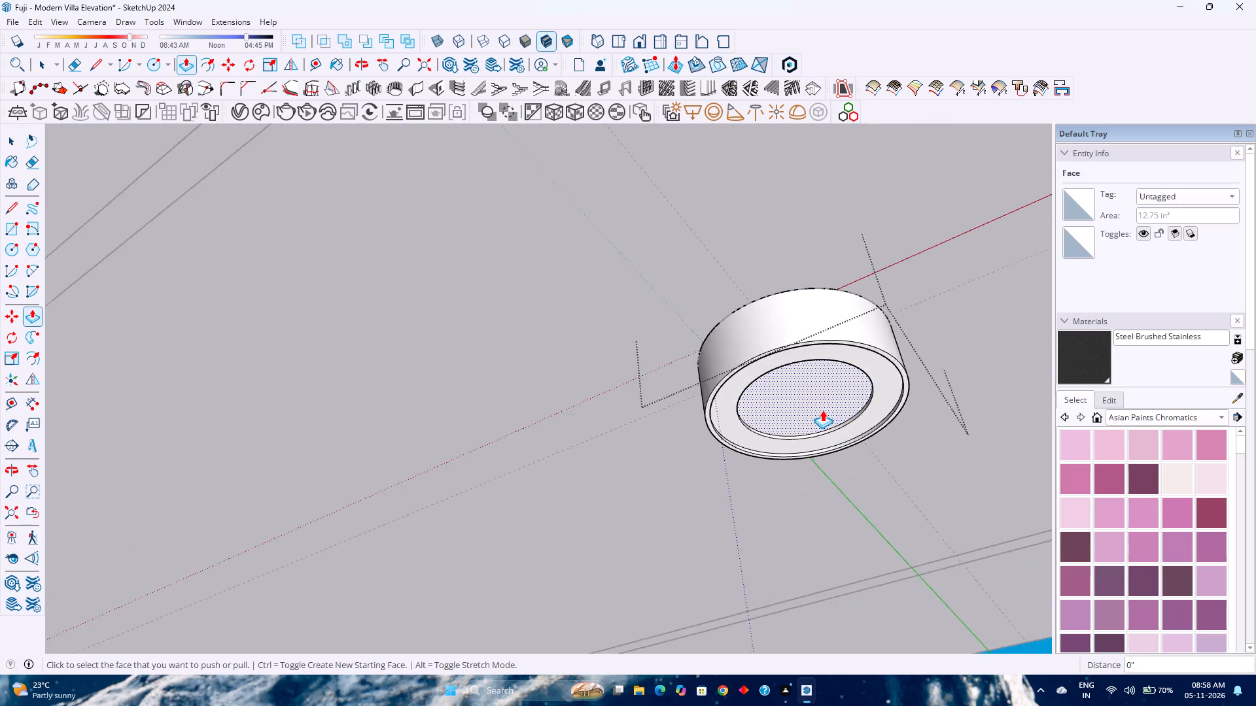
scroll(822, 410, "up", 5)
middle_click_drag(820, 410, 633, 486)
middle_click_drag(633, 486, 849, 467)
middle_click(849, 467)
middle_click(849, 467)
middle_click(849, 467)
middle_click(849, 467)
scroll(849, 467, "down", 3)
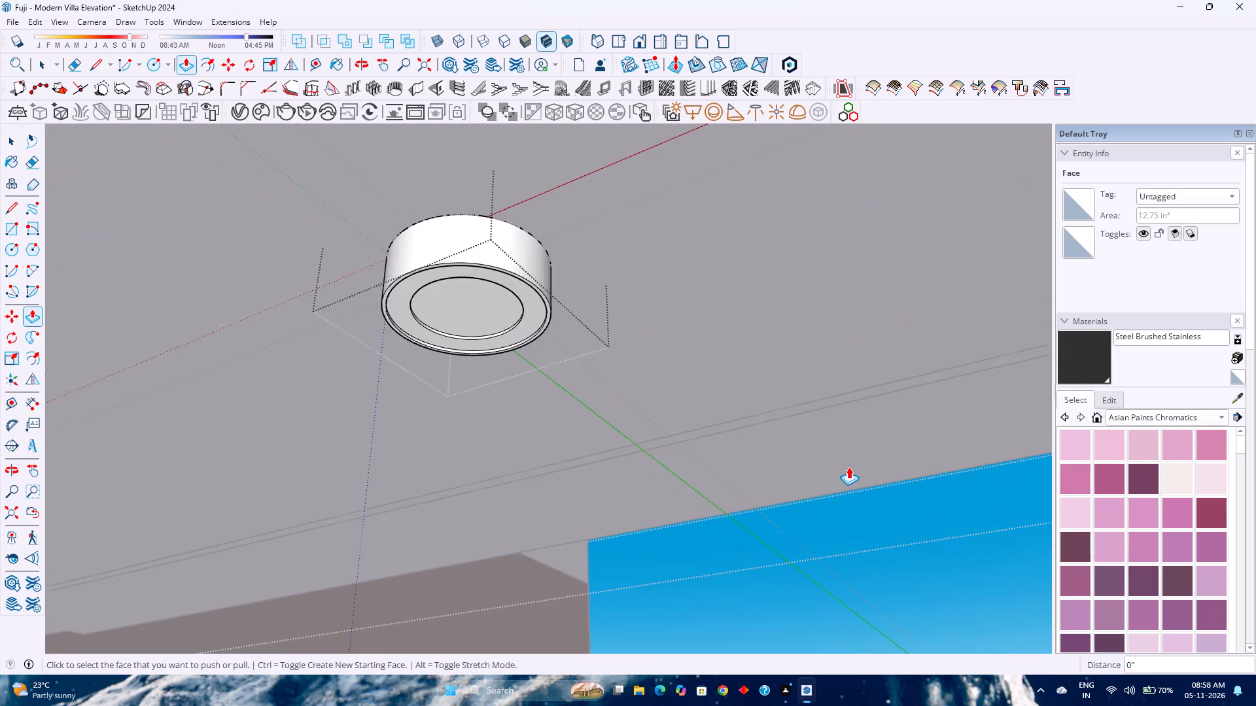
scroll(848, 467, "down", 6)
middle_click_drag(656, 444, 712, 431)
middle_click(712, 431)
Place a V-Ray spot light at the centre of the fixture's recessed inner face, inside the open component.
key("space")
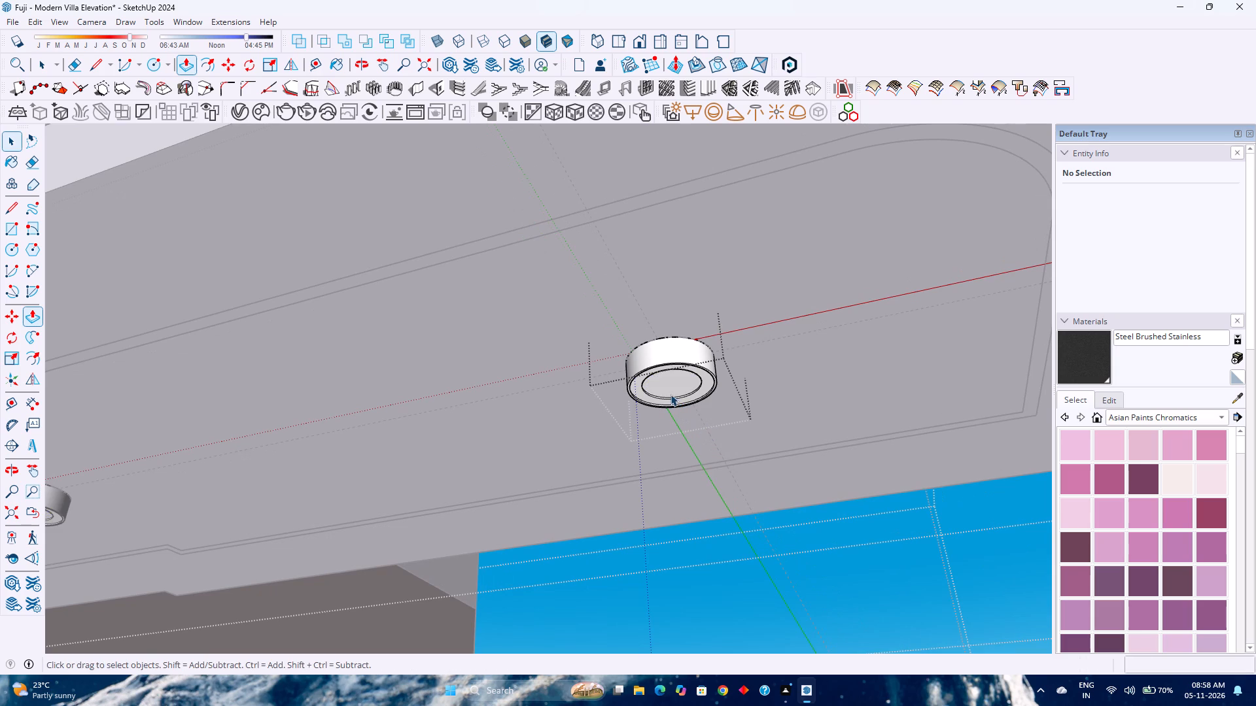
scroll(669, 388, "up", 2)
left_click(669, 385)
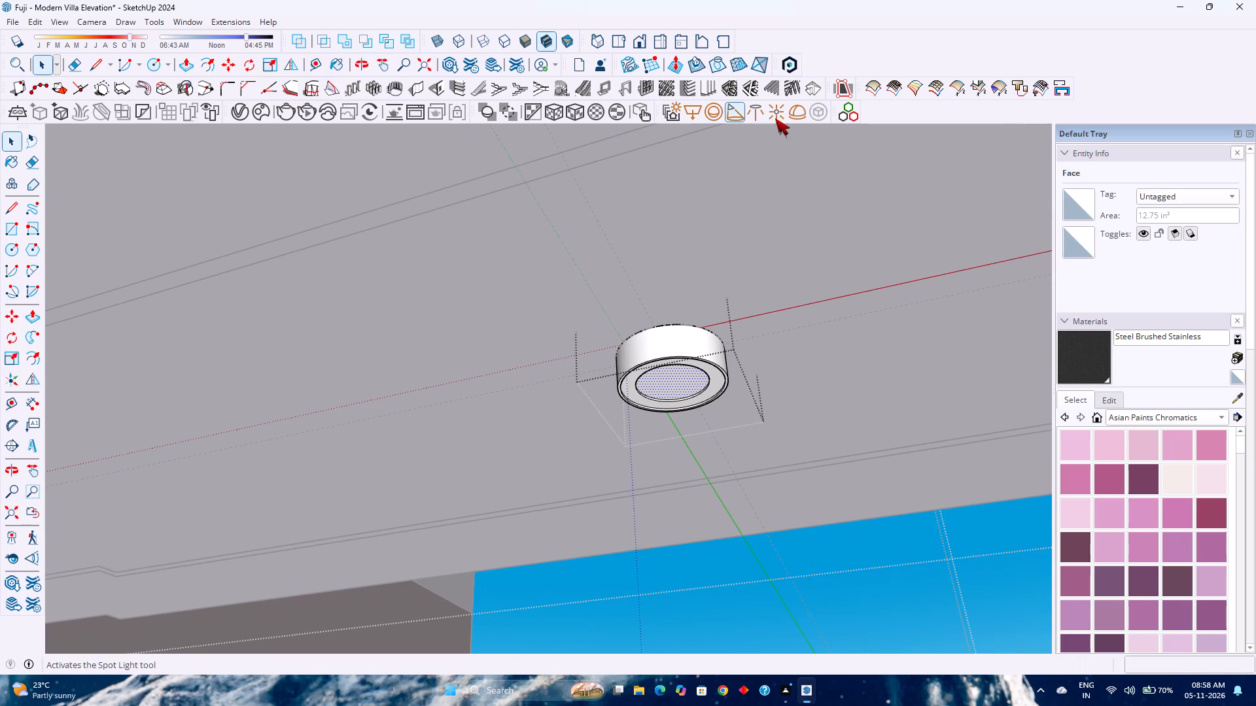
left_click(738, 109)
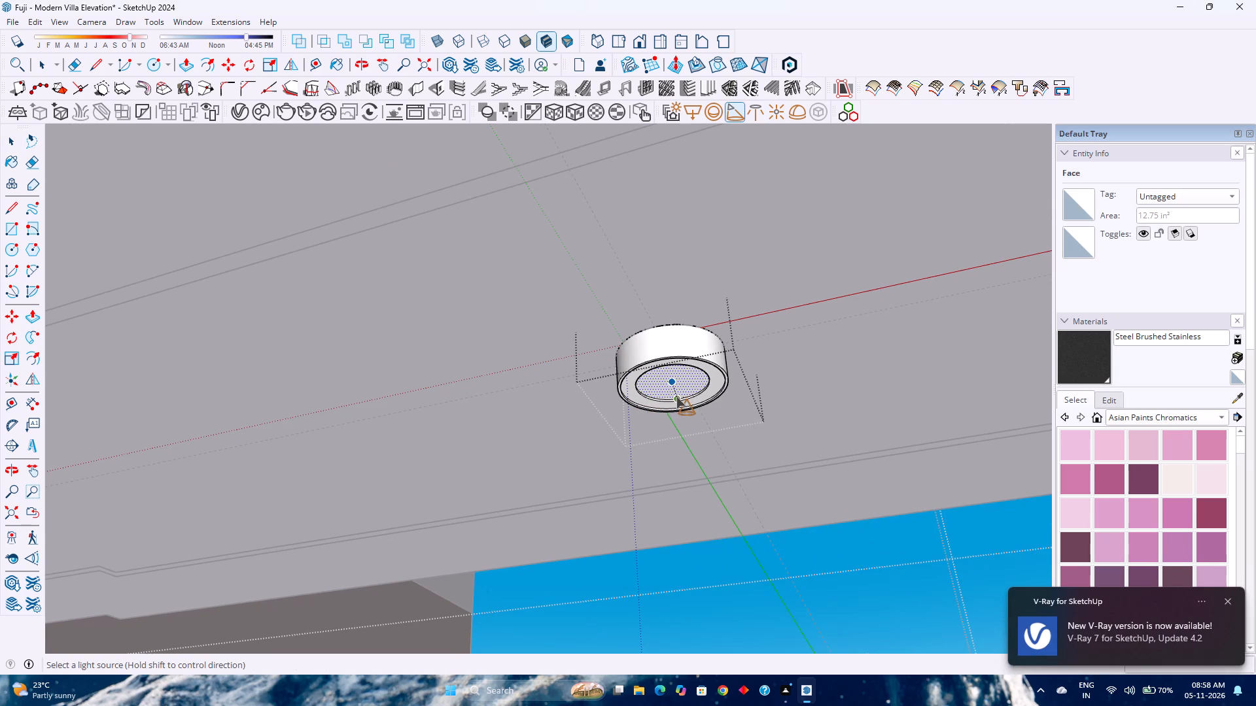
scroll(672, 395, "up", 11)
scroll(672, 395, "down", 2)
scroll(672, 395, "up", 4)
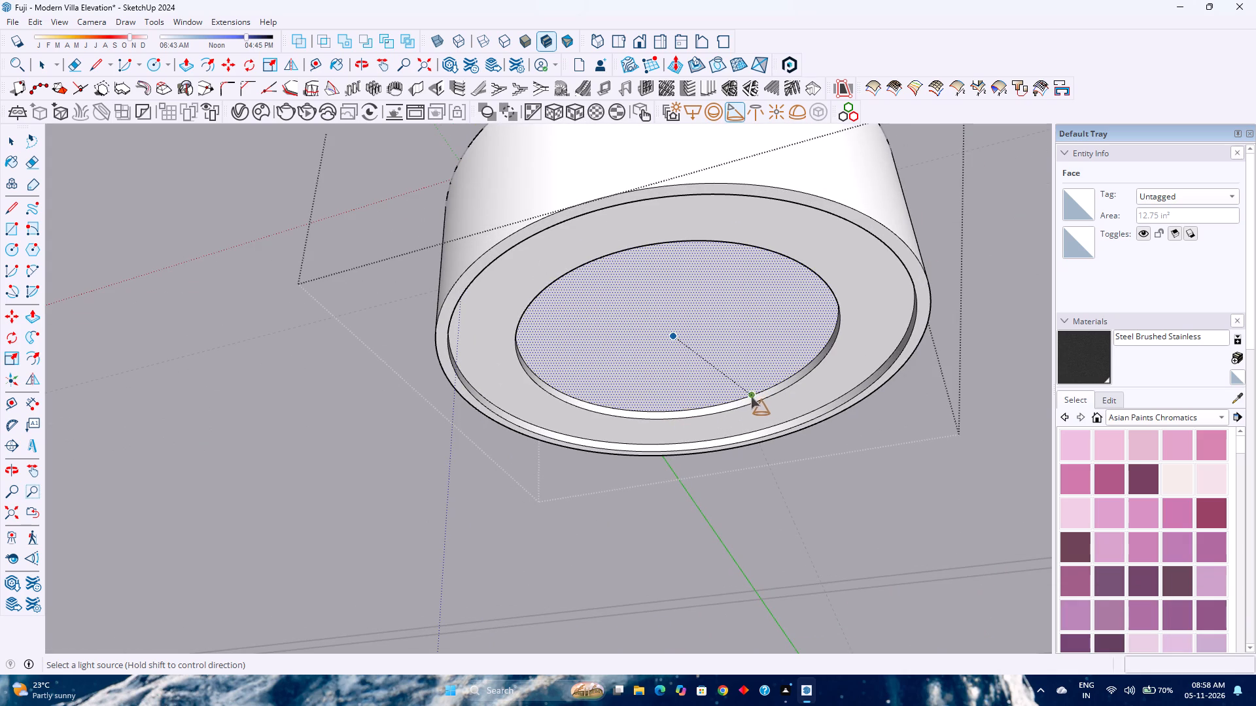
left_click(671, 331)
scroll(676, 367, "down", 3)
scroll(672, 367, "up", 2)
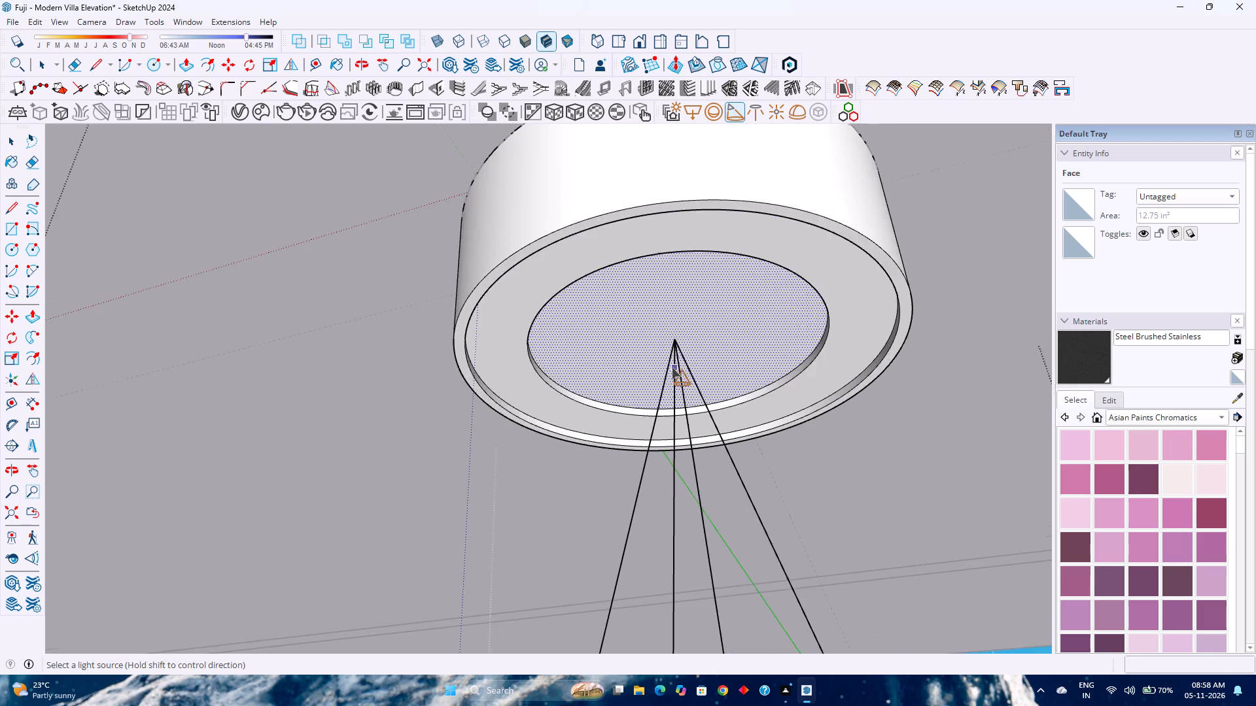
scroll(671, 367, "down", 20)
scroll(671, 367, "down", 2)
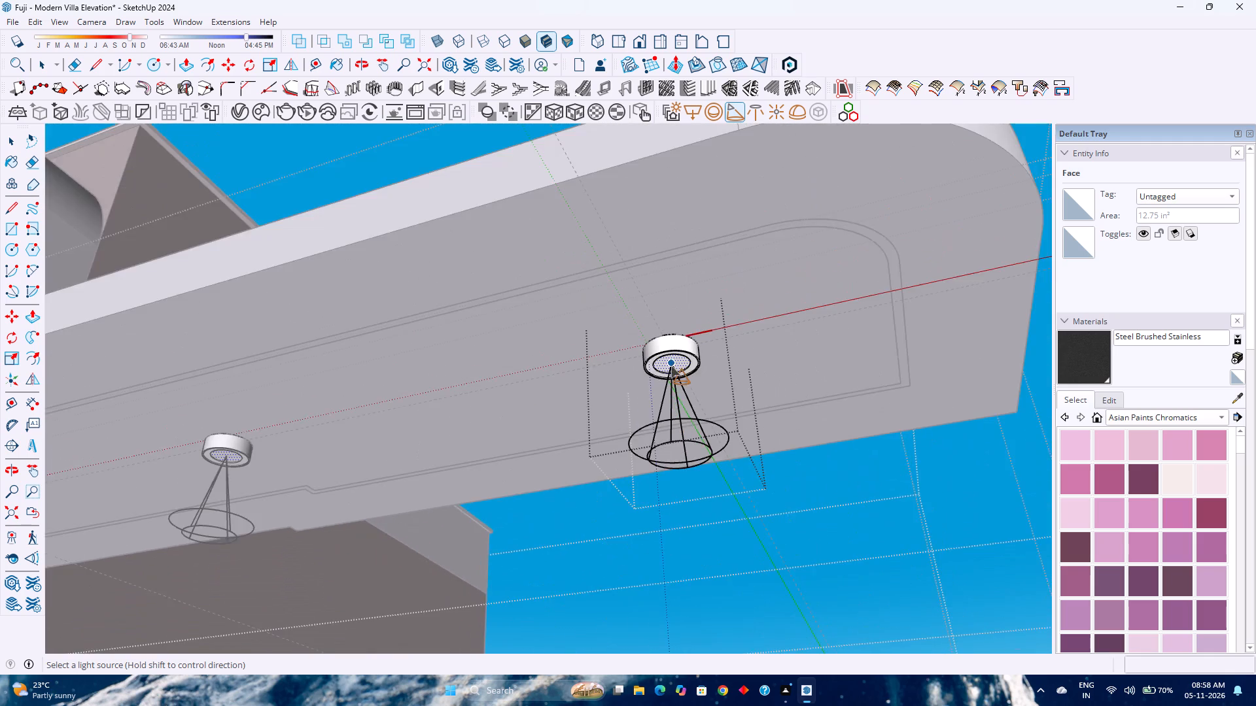
Finish placing the spot light and close the open fixture component.
middle_click_drag(682, 367, 819, 442)
middle_click(823, 445)
scroll(823, 445, "up", 1)
scroll(818, 441, "down", 2)
key("space")
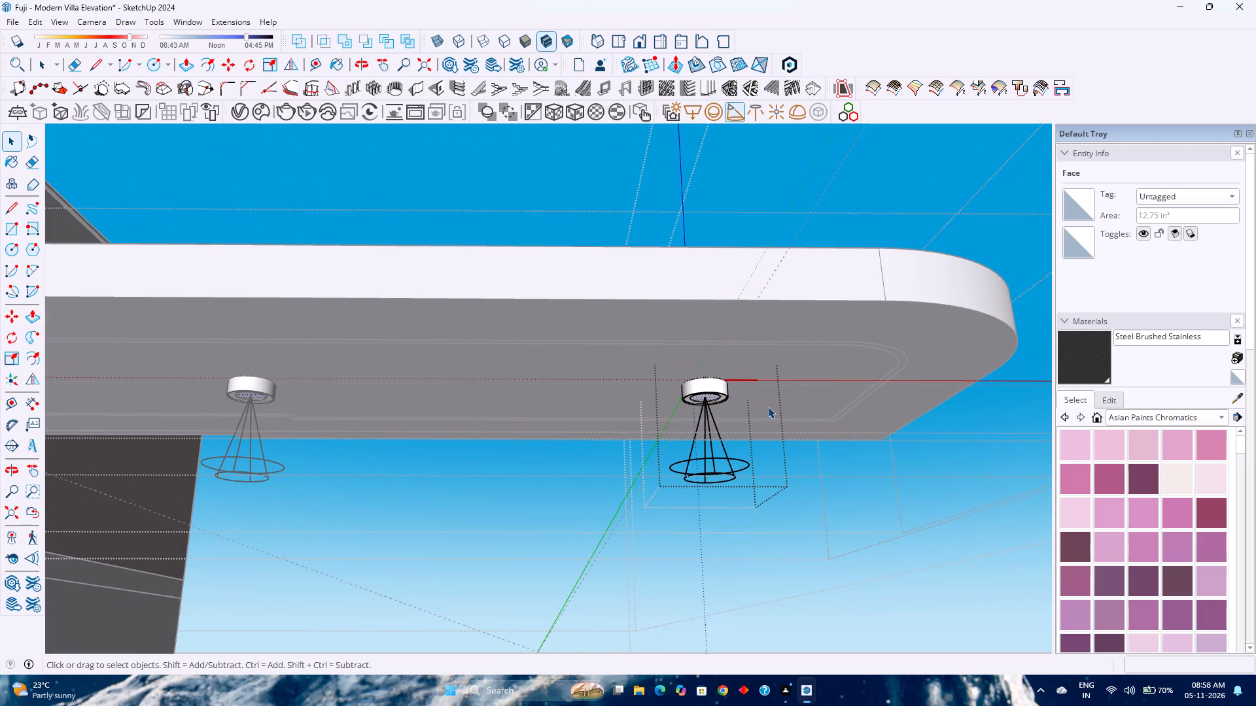
key("Escape")
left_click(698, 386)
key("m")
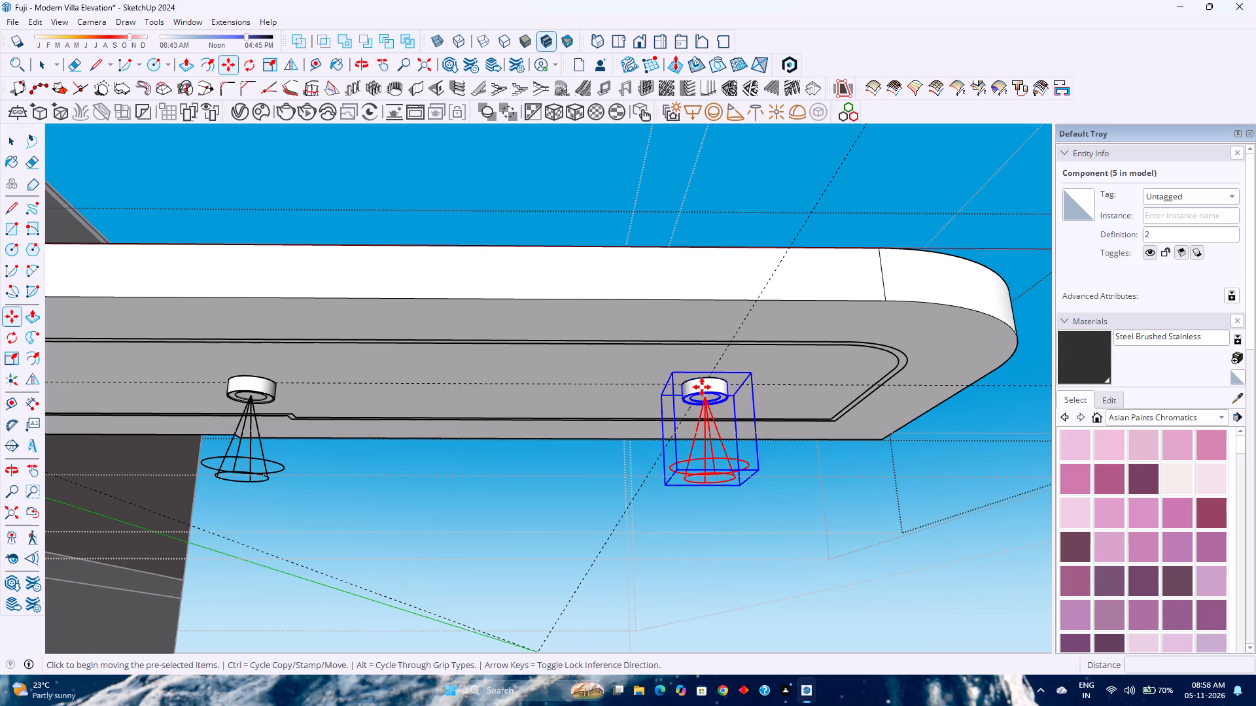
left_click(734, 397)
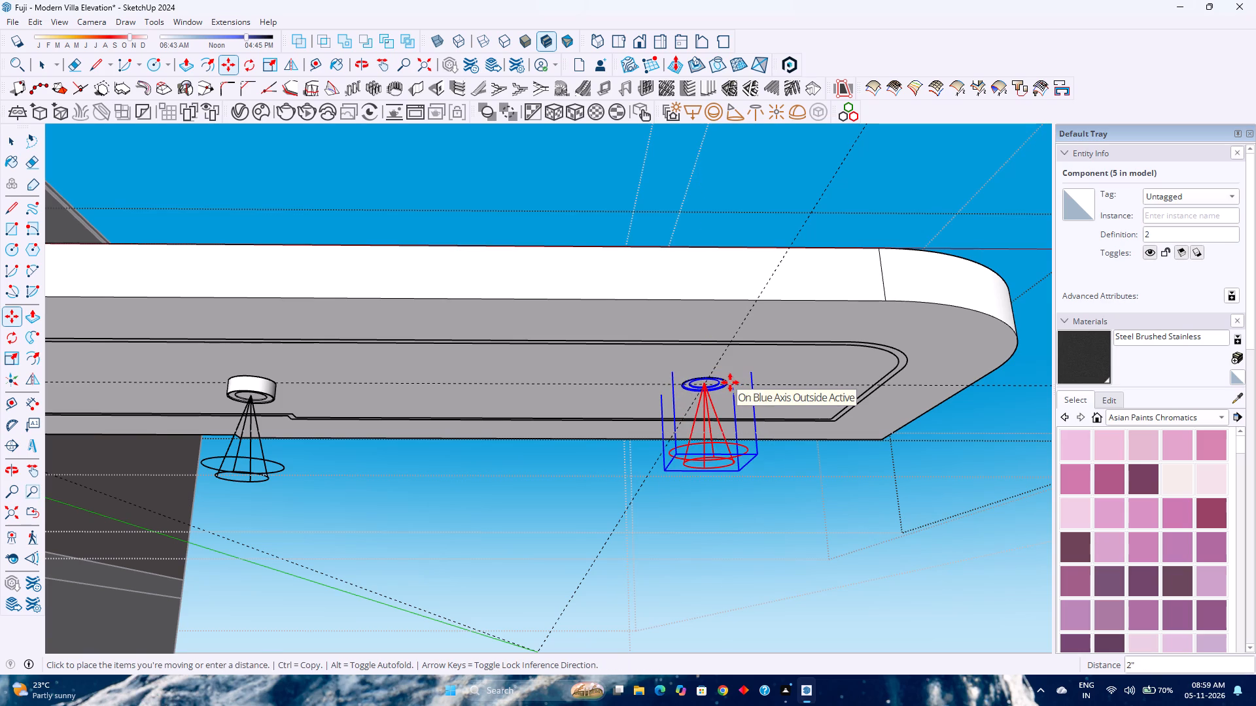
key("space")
Select all instances of the round fixture and move them up 1.75" along the blue axis into the panel.
right_click(716, 384)
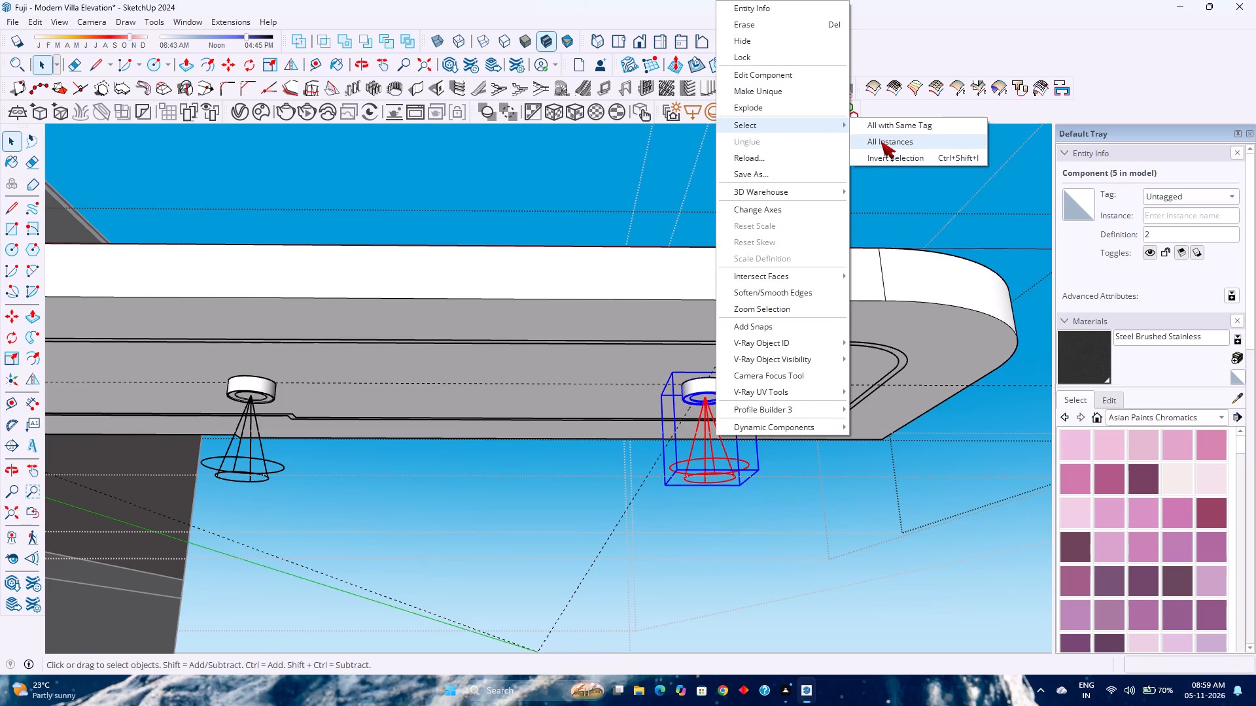
left_click(881, 142)
key("m")
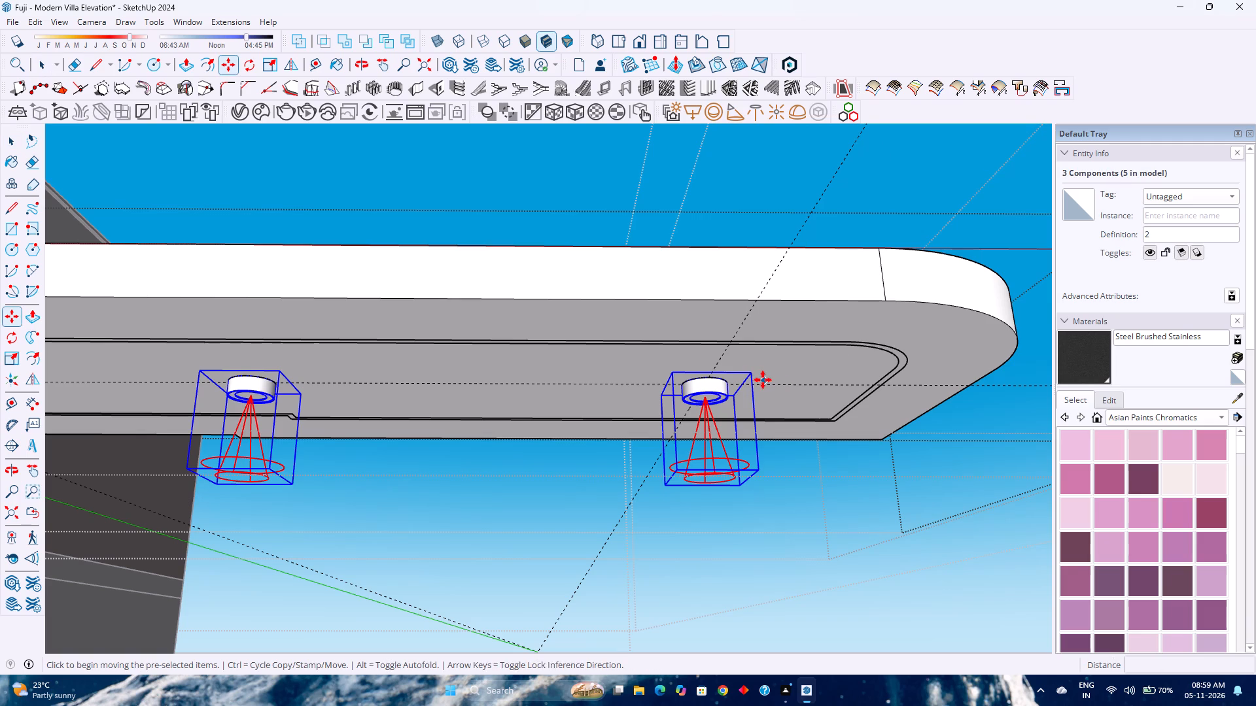
left_click(750, 372)
key("Up")
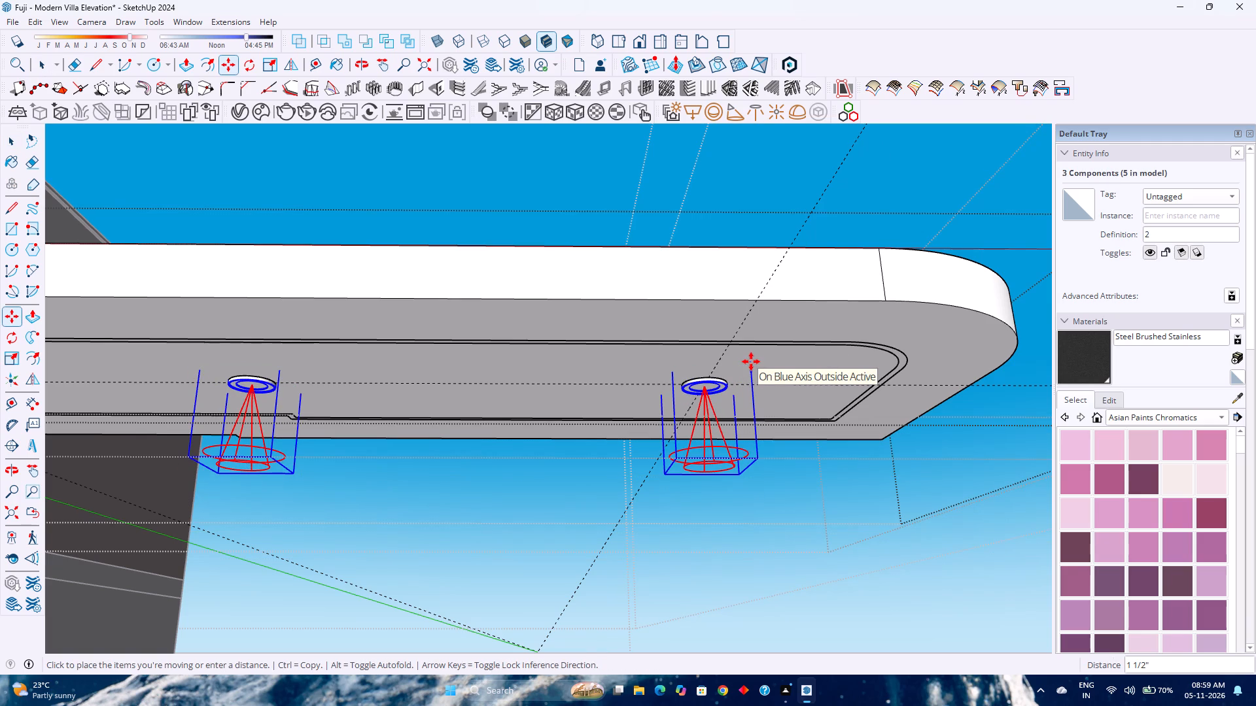
type("1.75")
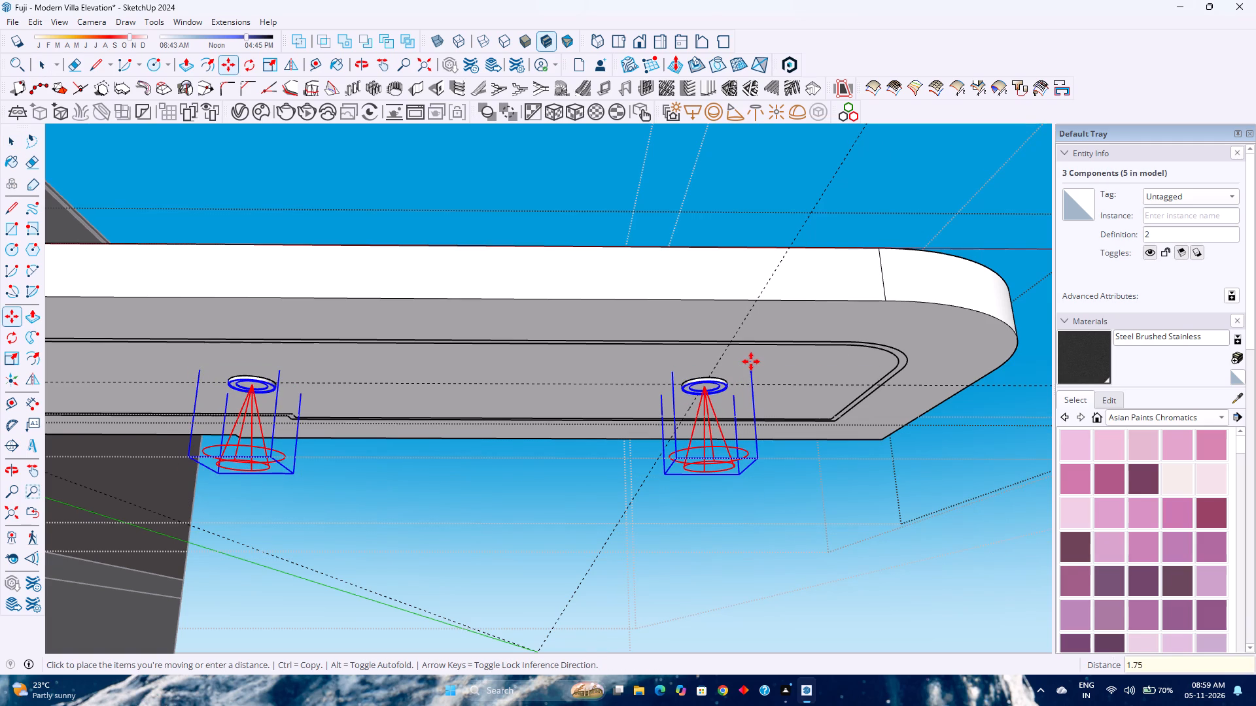
key("Return")
scroll(737, 389, "up", 10)
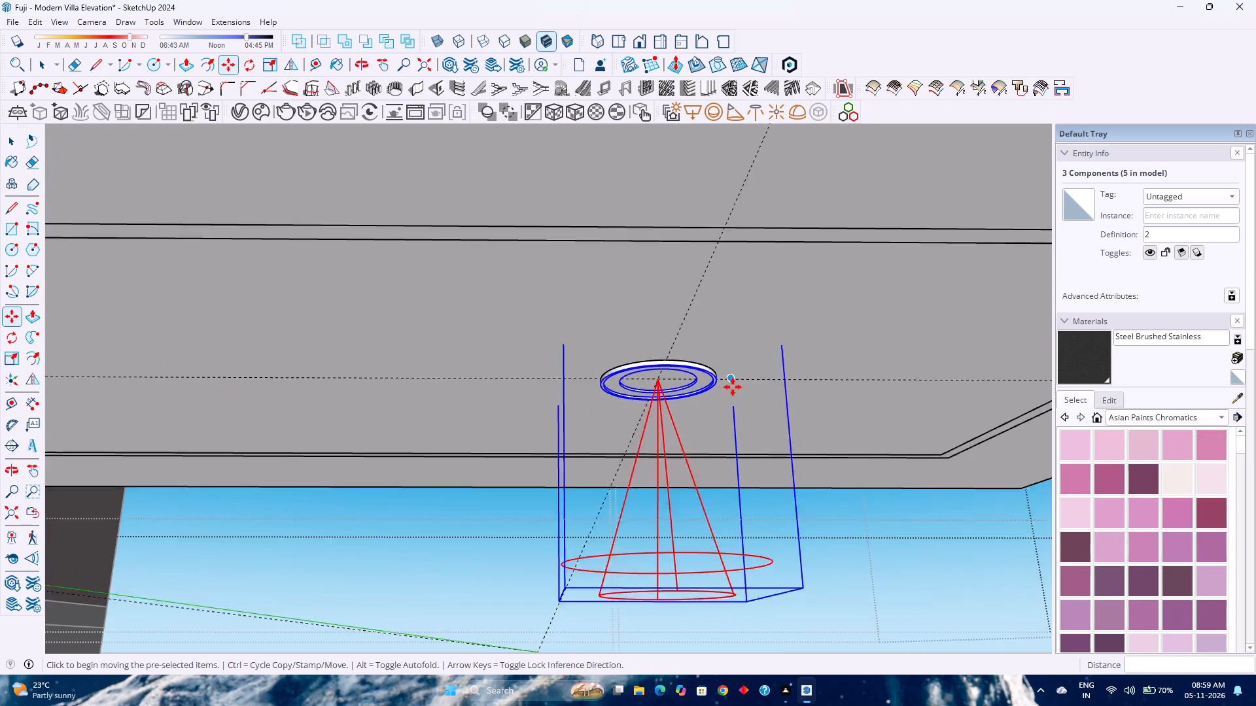
scroll(733, 387, "up", 4)
key("space")
scroll(703, 418, "down", 3)
key("Escape")
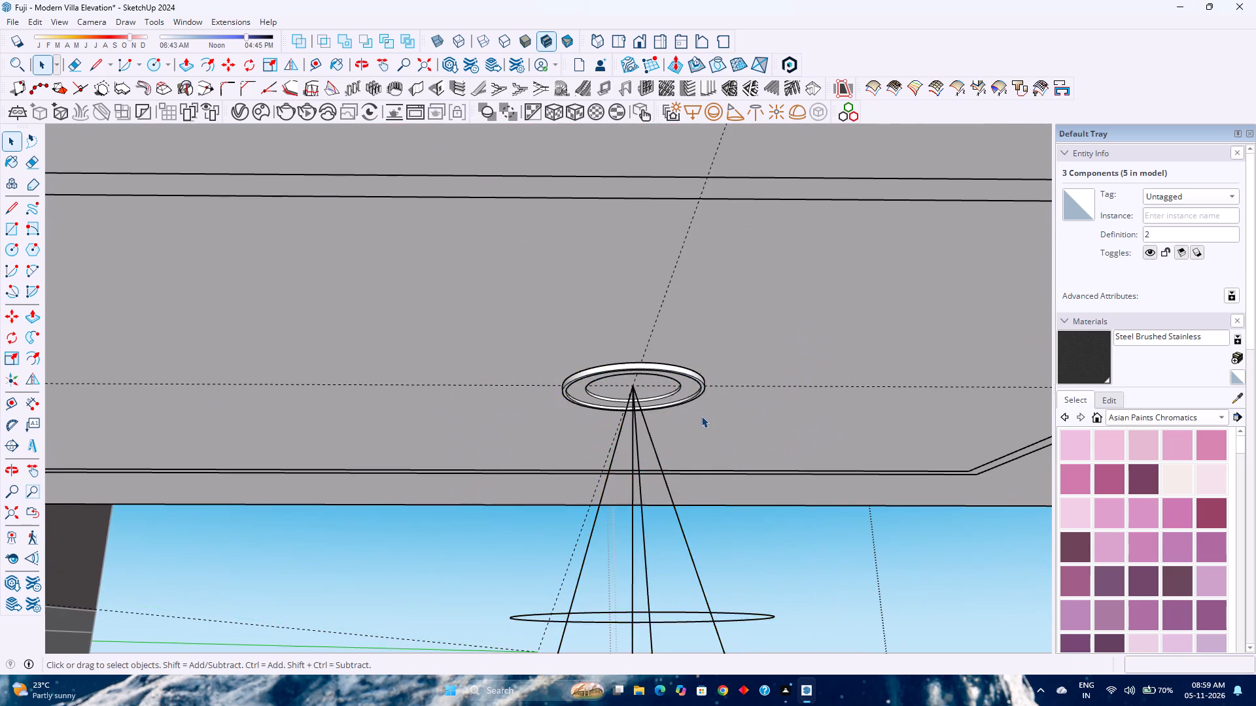
scroll(701, 416, "down", 13)
scroll(684, 434, "down", 10)
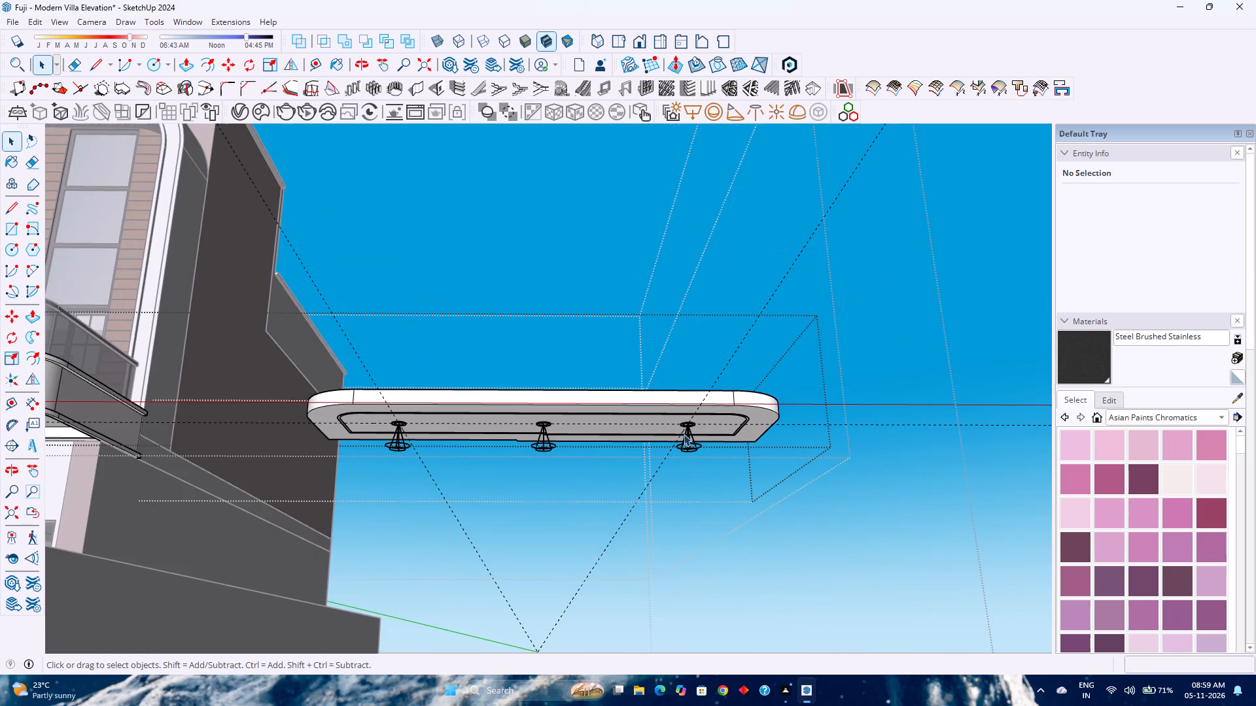
Delete all guides around the panel and close the panel group.
left_click(37, 19)
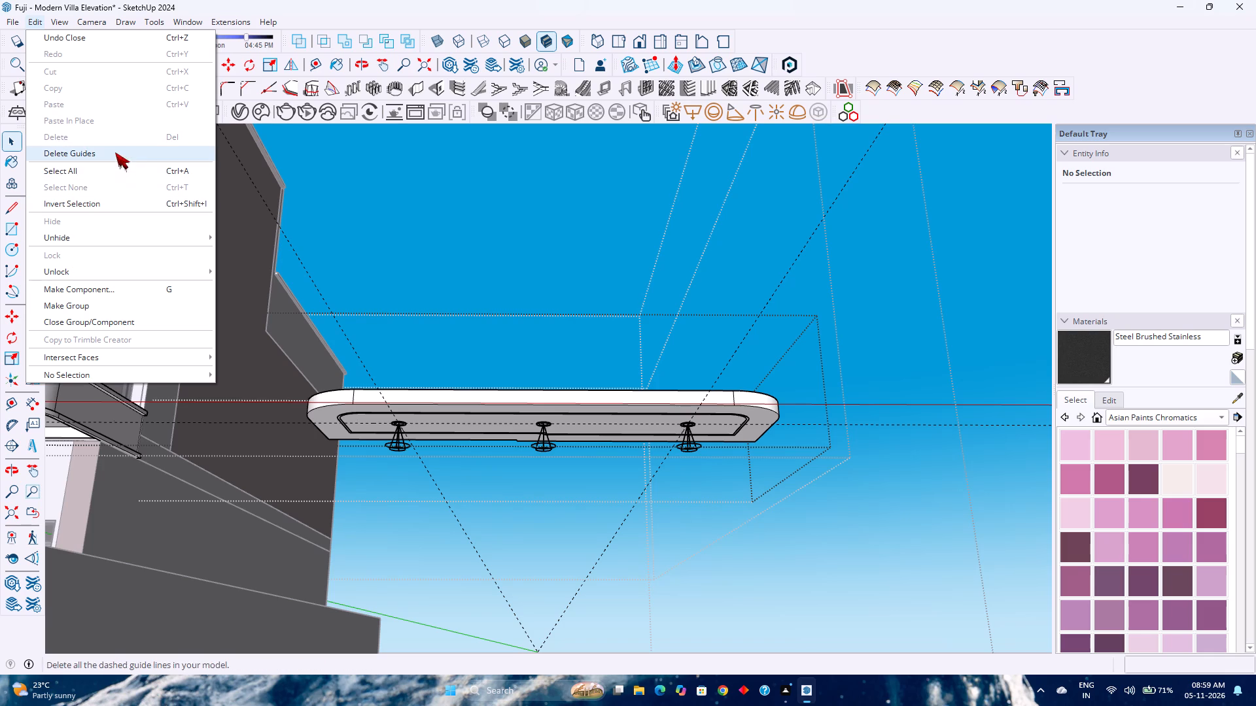
left_click(115, 152)
key("Escape")
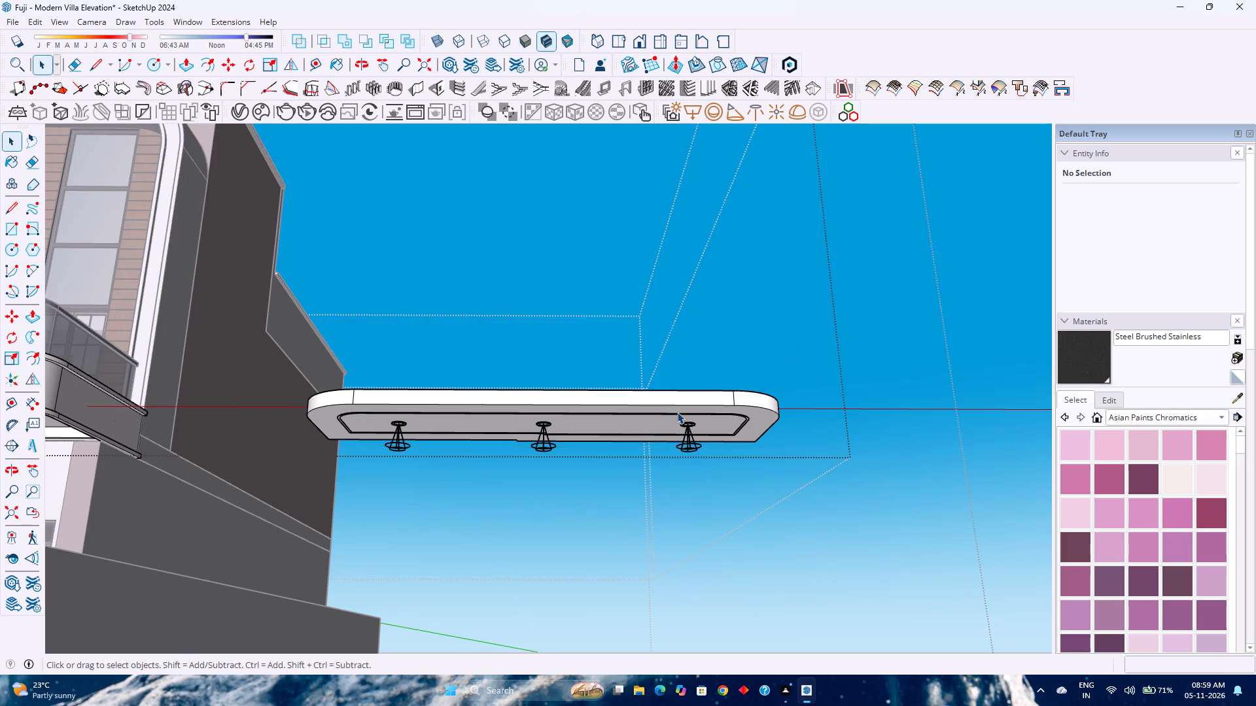
Move the entire underside panel group, including its three light fixtures, 25' to beneath the rounded balcony.
left_click(677, 412)
triple_click(678, 411)
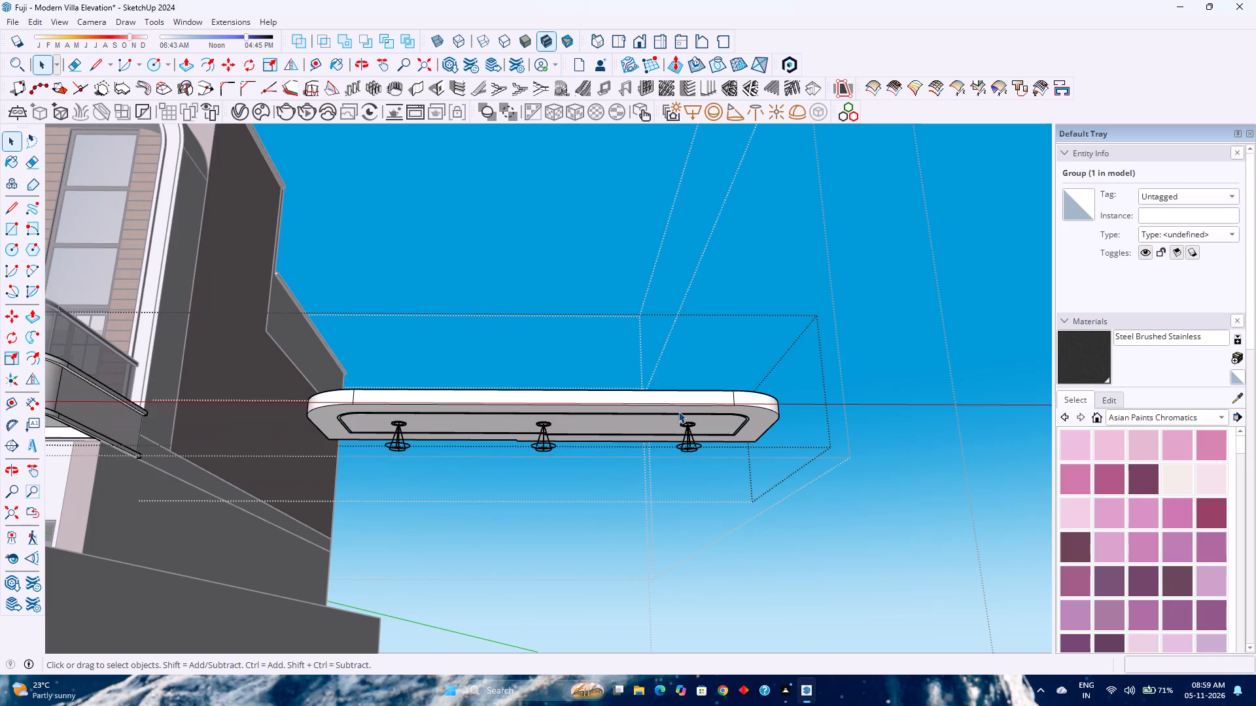
key("m")
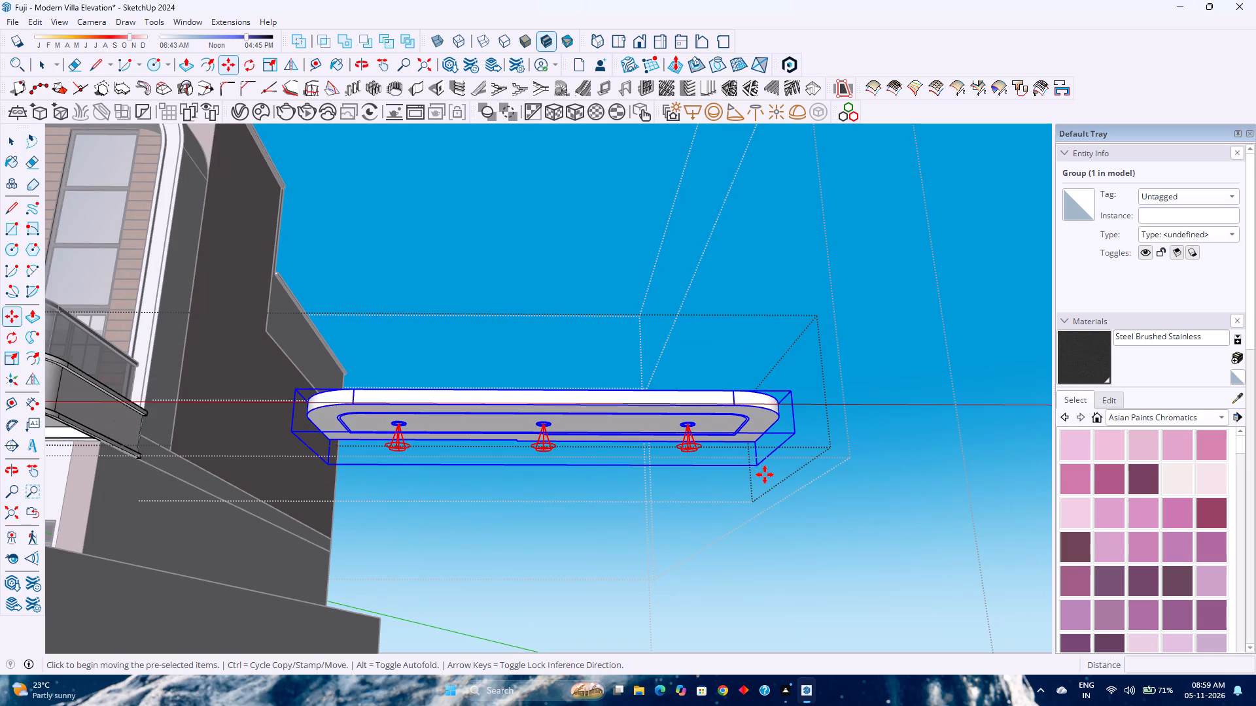
left_click(756, 468)
type("25'")
key("Return")
Examine the panel's fit beneath the balcony, especially its edge along the rounded corner, from several angles.
scroll(667, 469, "down", 6)
middle_click_drag(504, 475, 852, 645, "shift")
middle_click(852, 645, "shift")
scroll(529, 601, "up", 10)
middle_click_drag(436, 563, 679, 543)
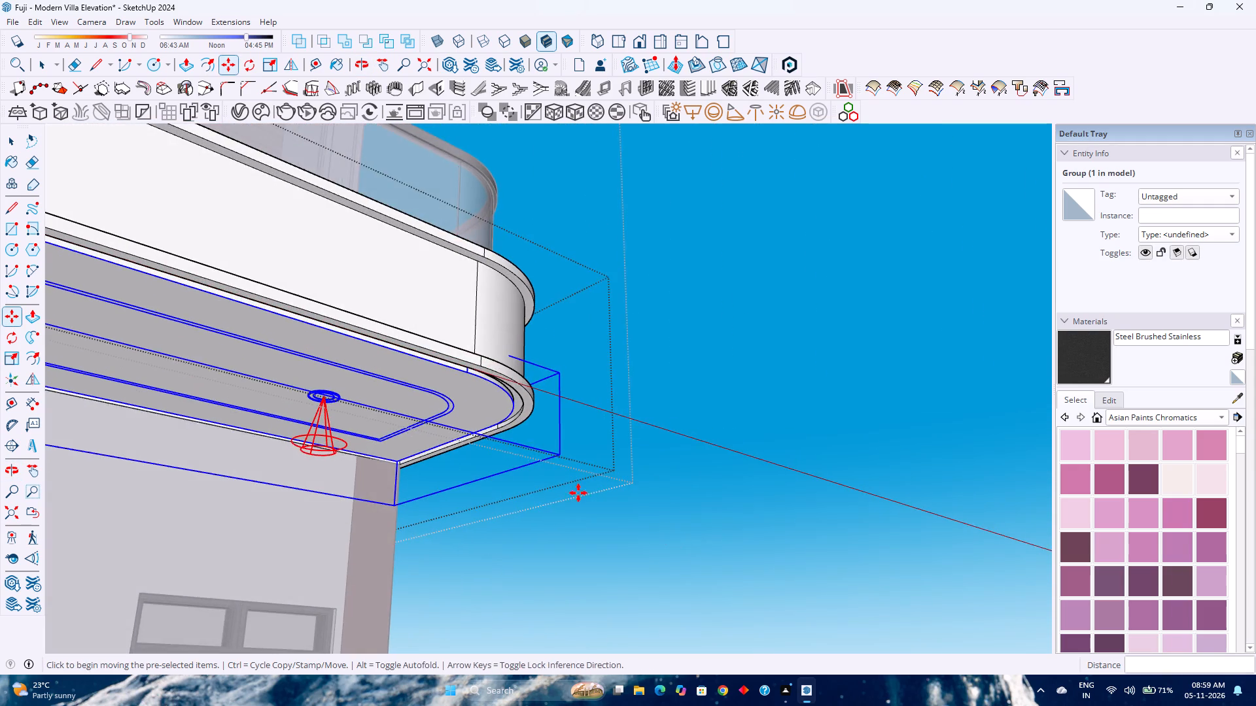
scroll(500, 443, "up", 8)
scroll(537, 405, "up", 9)
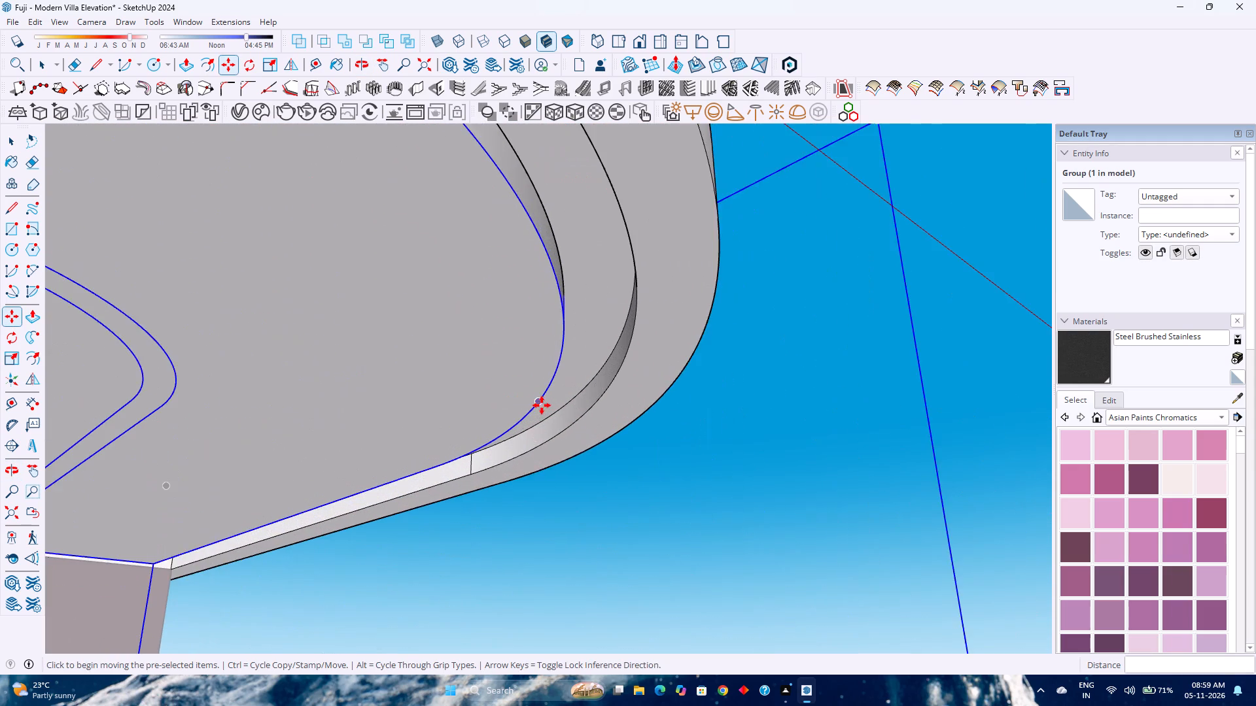
middle_click(542, 405)
middle_click(540, 405)
middle_click_drag(539, 405, 412, 419)
middle_click(412, 419)
scroll(408, 422, "down", 9)
middle_click_drag(417, 420, 280, 454)
middle_click(280, 454)
middle_click_drag(315, 454, 696, 453, "shift")
middle_click(696, 453)
scroll(696, 453, "down", 4)
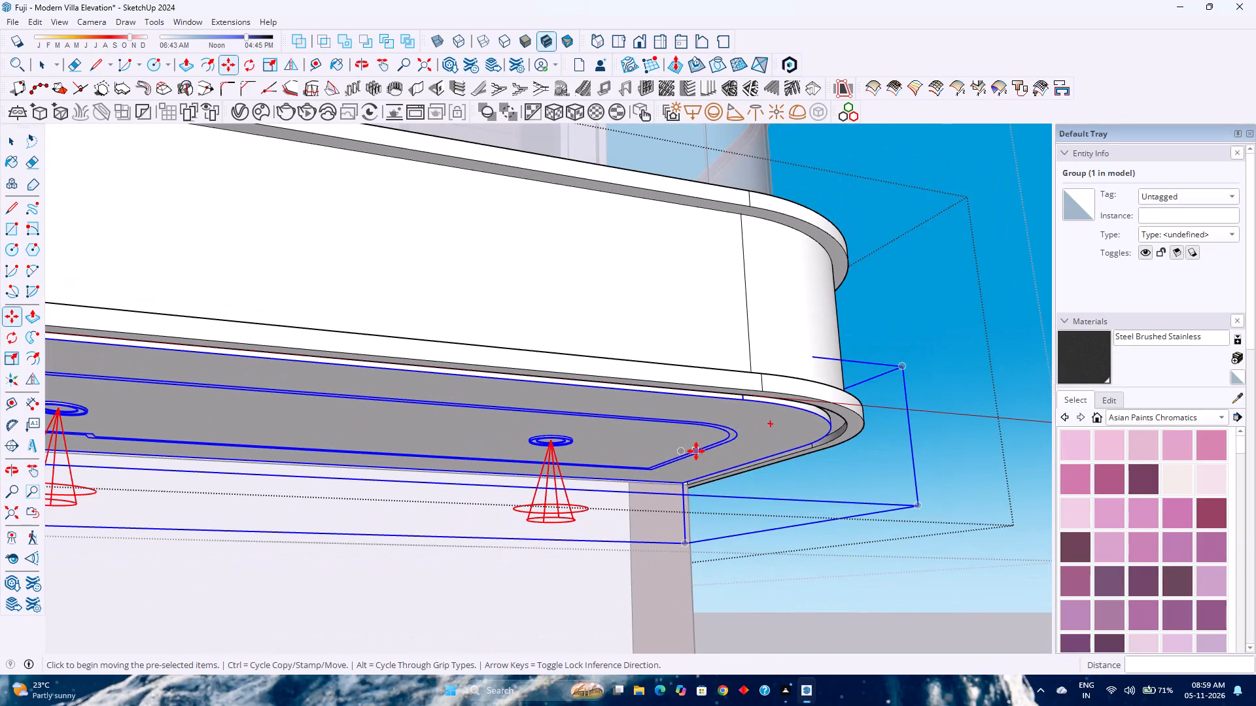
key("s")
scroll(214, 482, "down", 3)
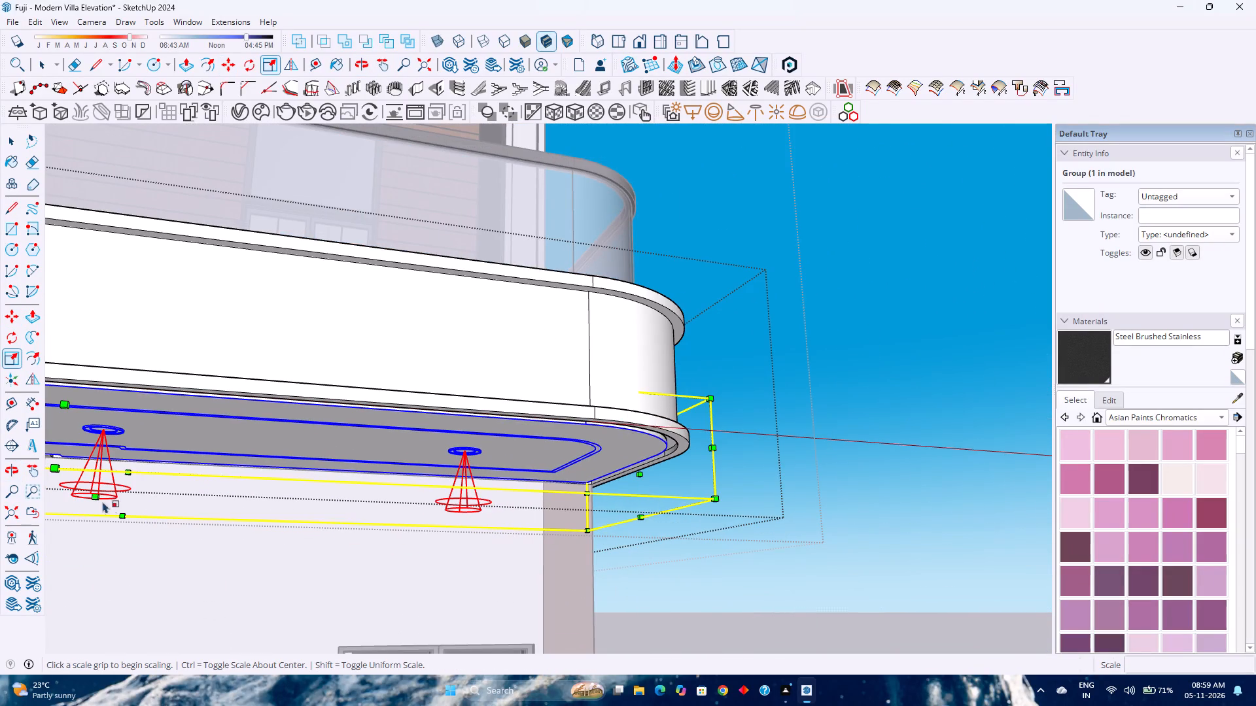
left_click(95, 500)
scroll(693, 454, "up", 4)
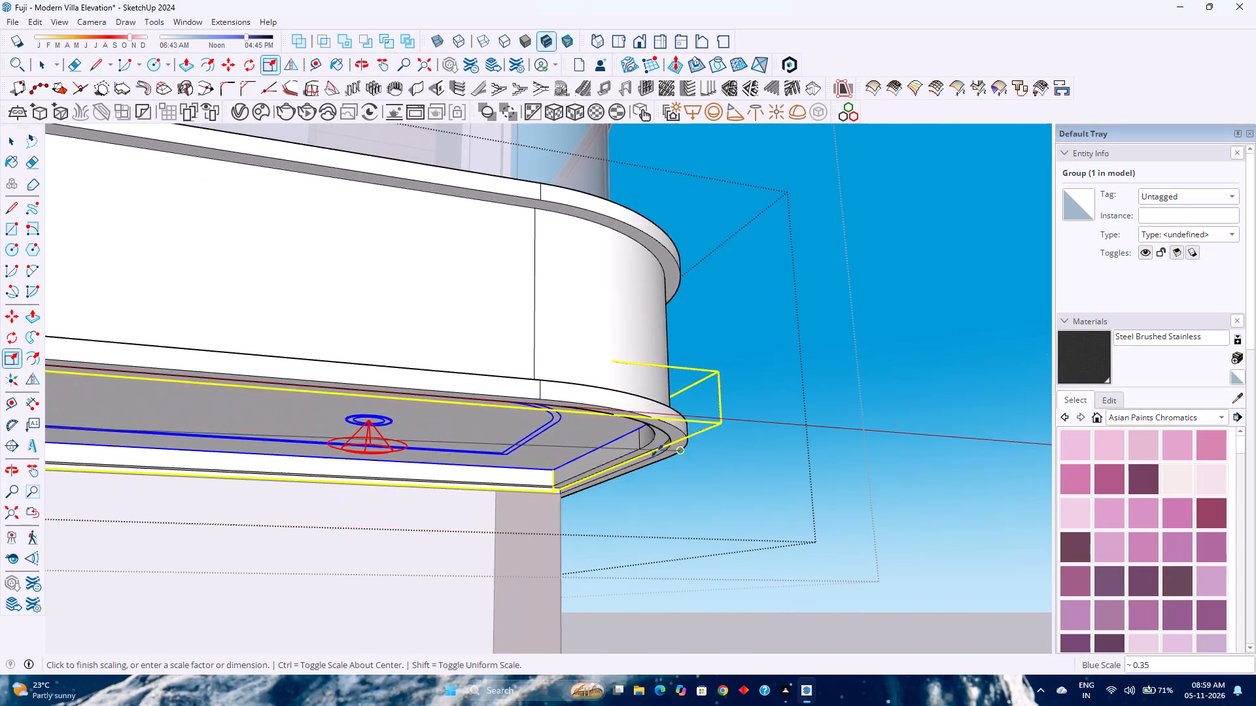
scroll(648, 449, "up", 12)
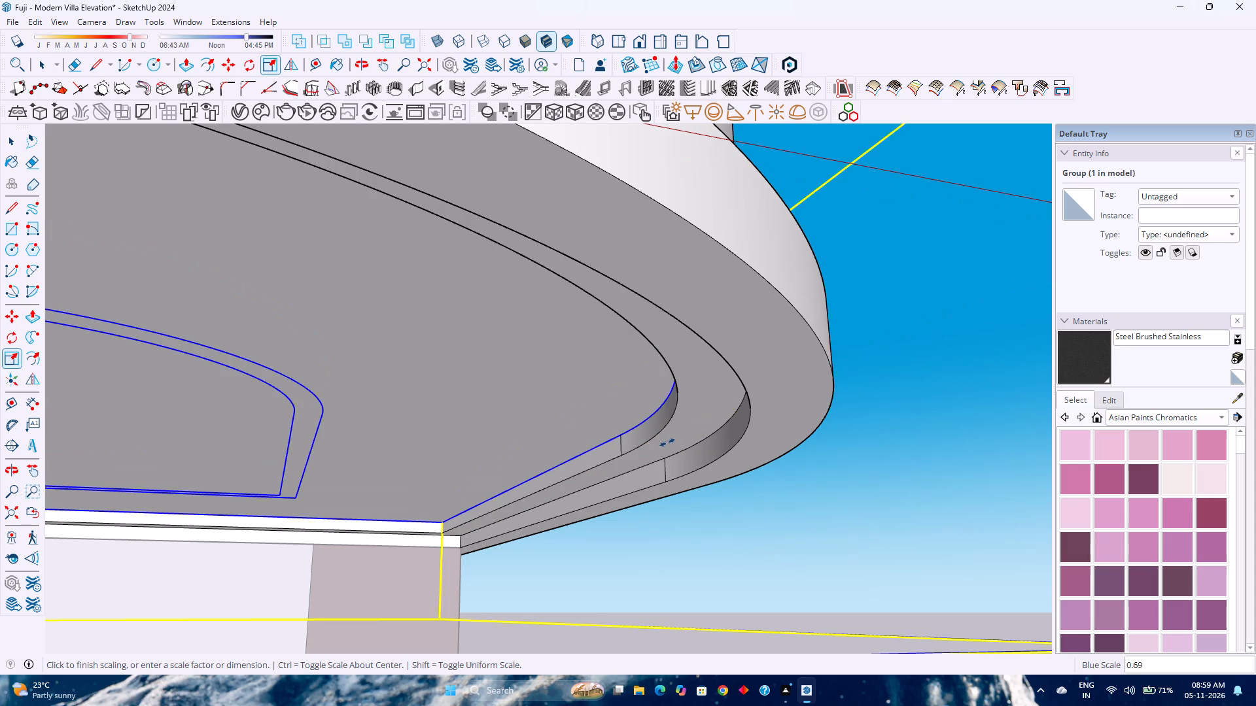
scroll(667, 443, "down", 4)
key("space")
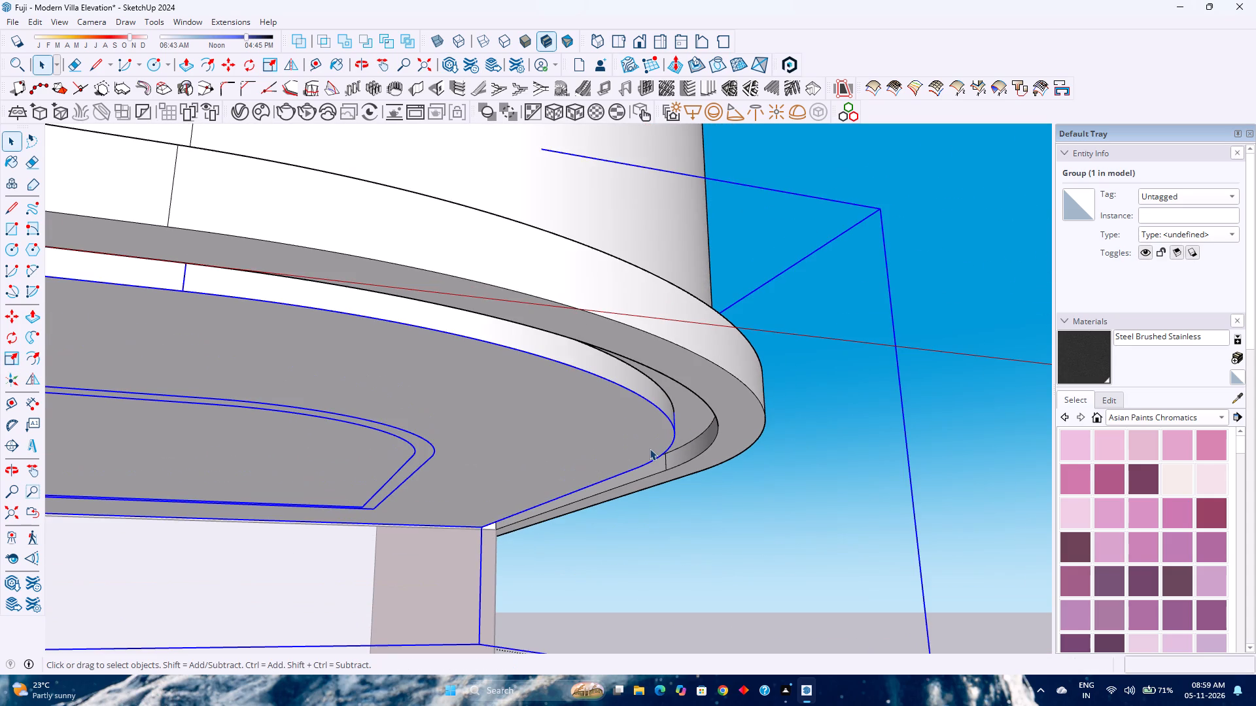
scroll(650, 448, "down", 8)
Scale the panel group's height by 0.75 along the blue axis, keeping its top fixed.
key("s")
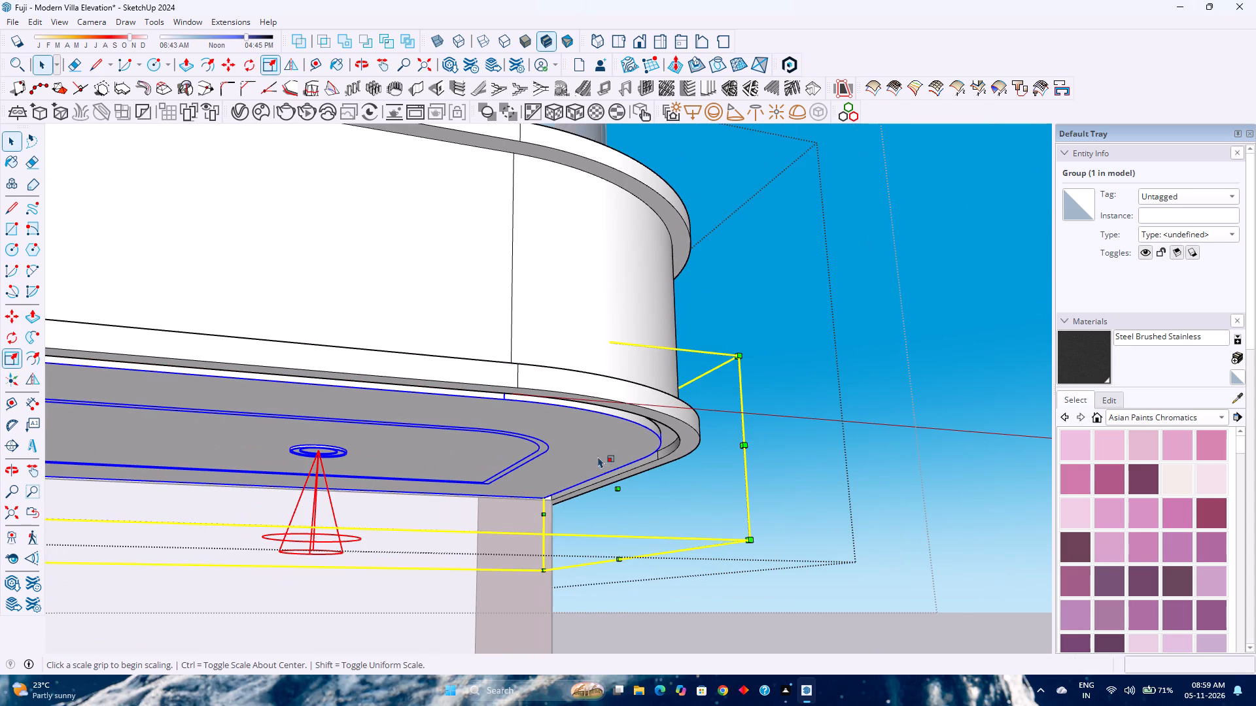
middle_click_drag(387, 501, 677, 452, "shift")
scroll(347, 476, "down", 6)
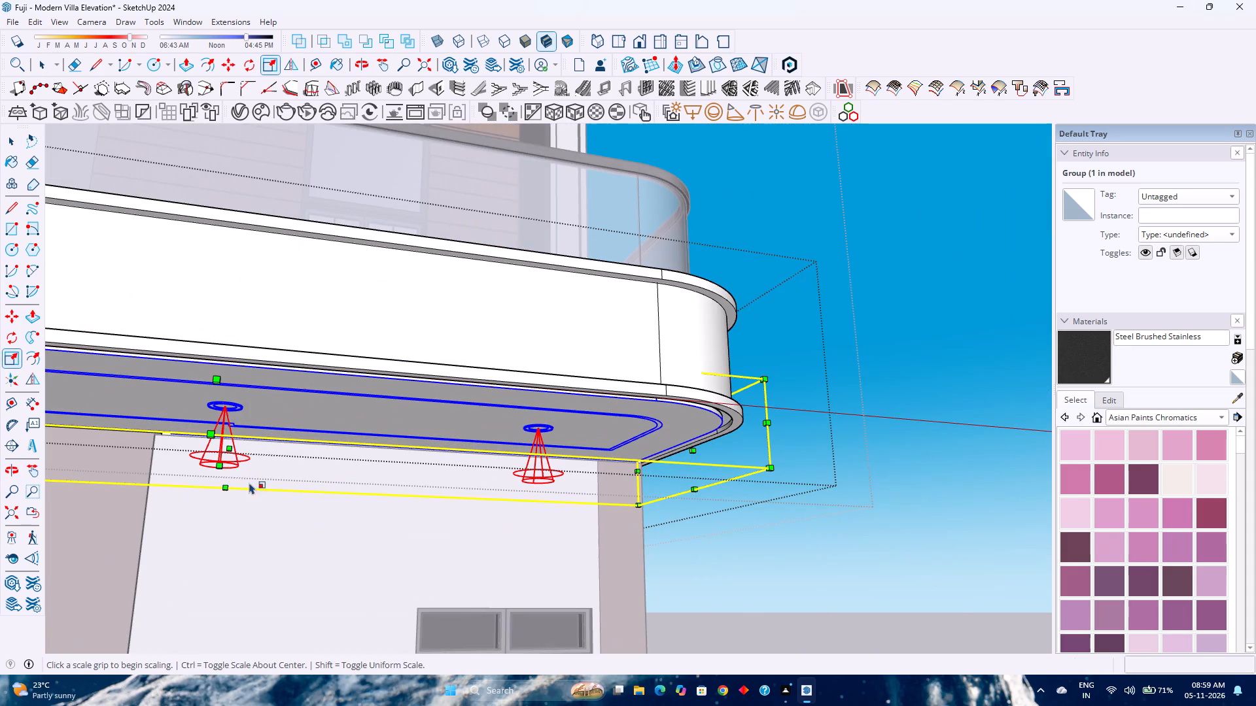
scroll(214, 471, "down", 2)
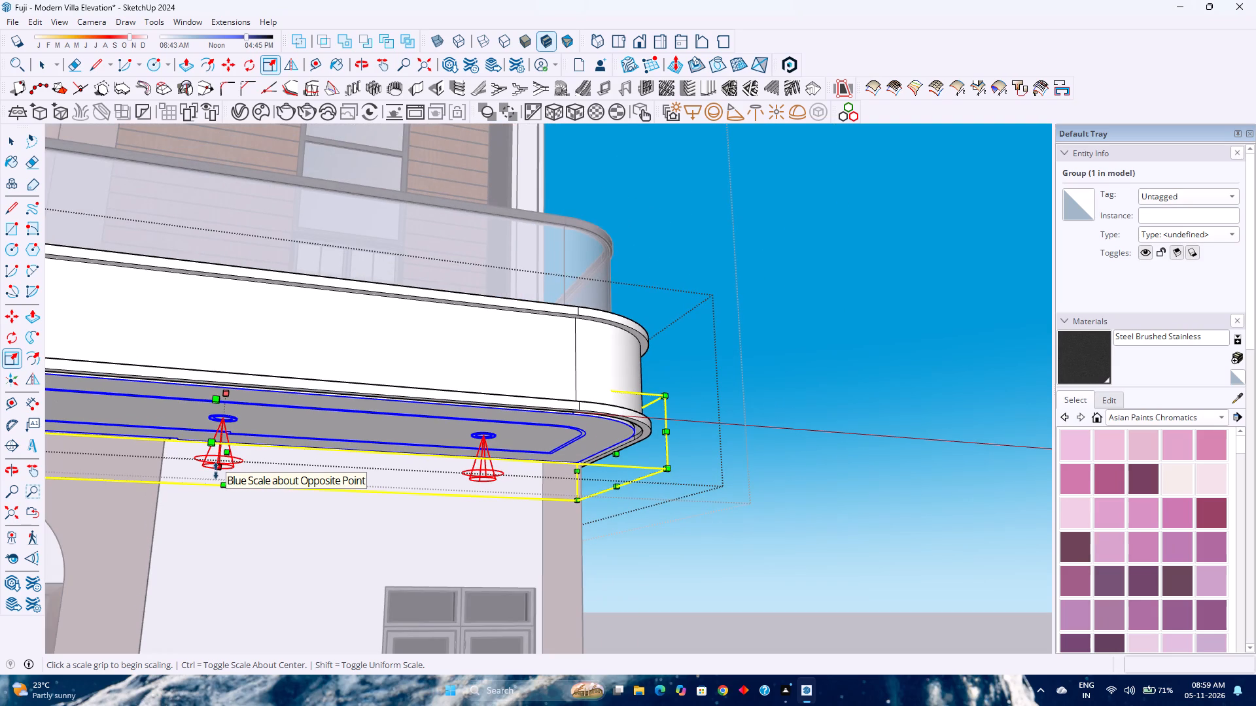
left_click(218, 467)
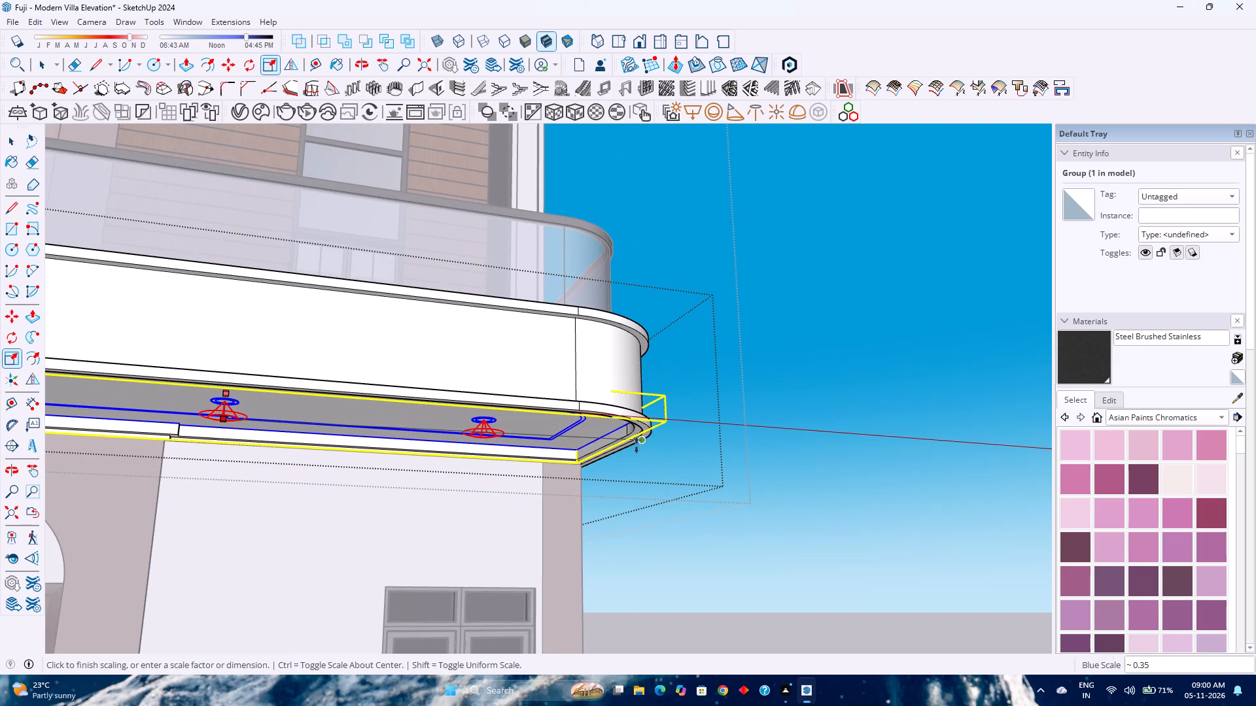
scroll(638, 445, "up", 11)
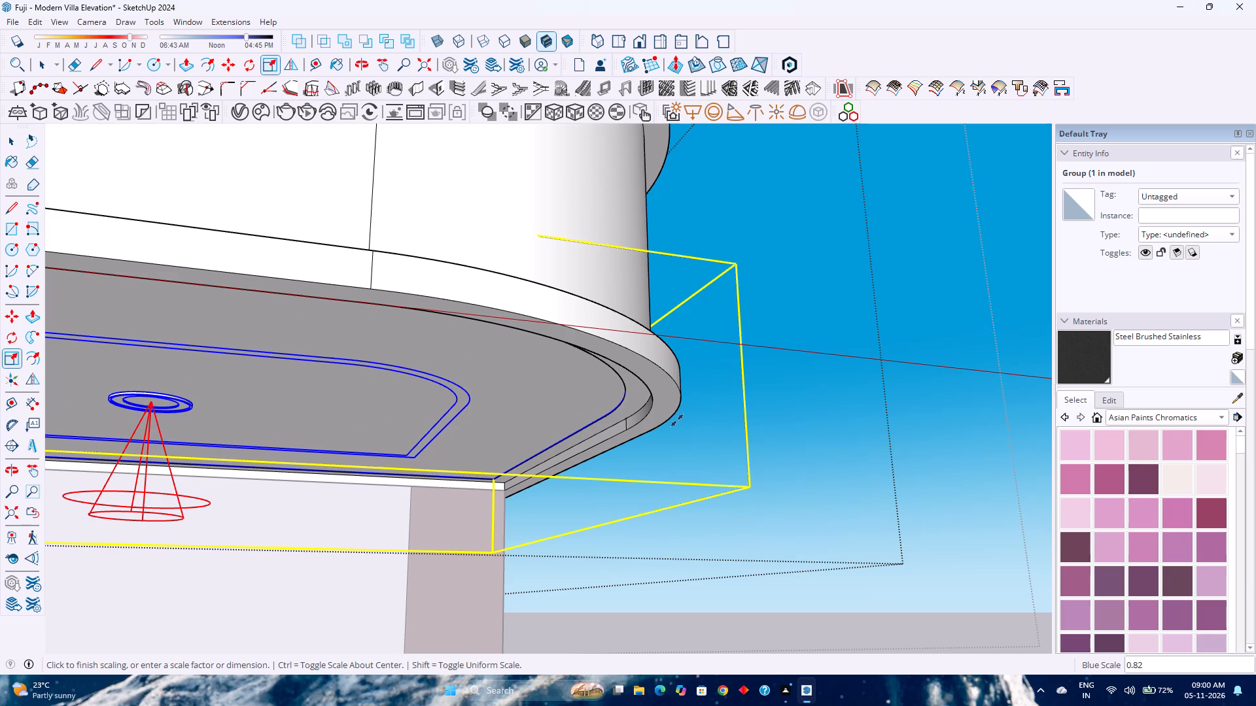
type("0.")
type("75")
key("Return")
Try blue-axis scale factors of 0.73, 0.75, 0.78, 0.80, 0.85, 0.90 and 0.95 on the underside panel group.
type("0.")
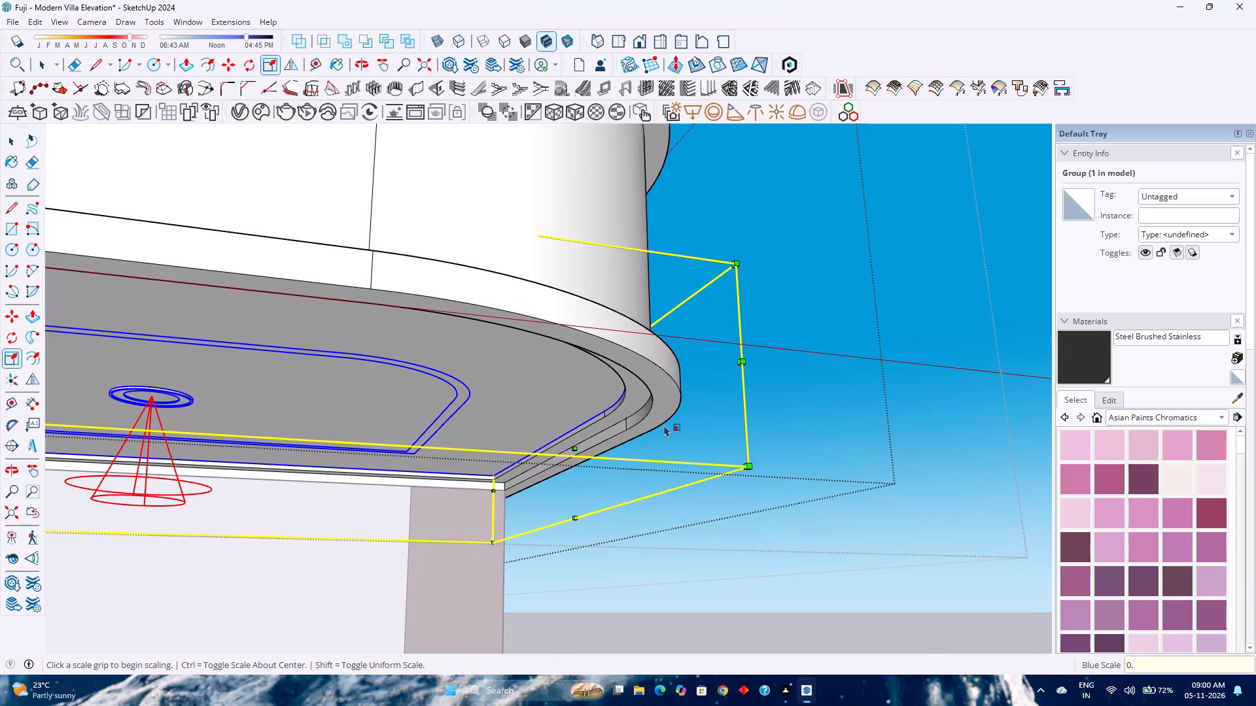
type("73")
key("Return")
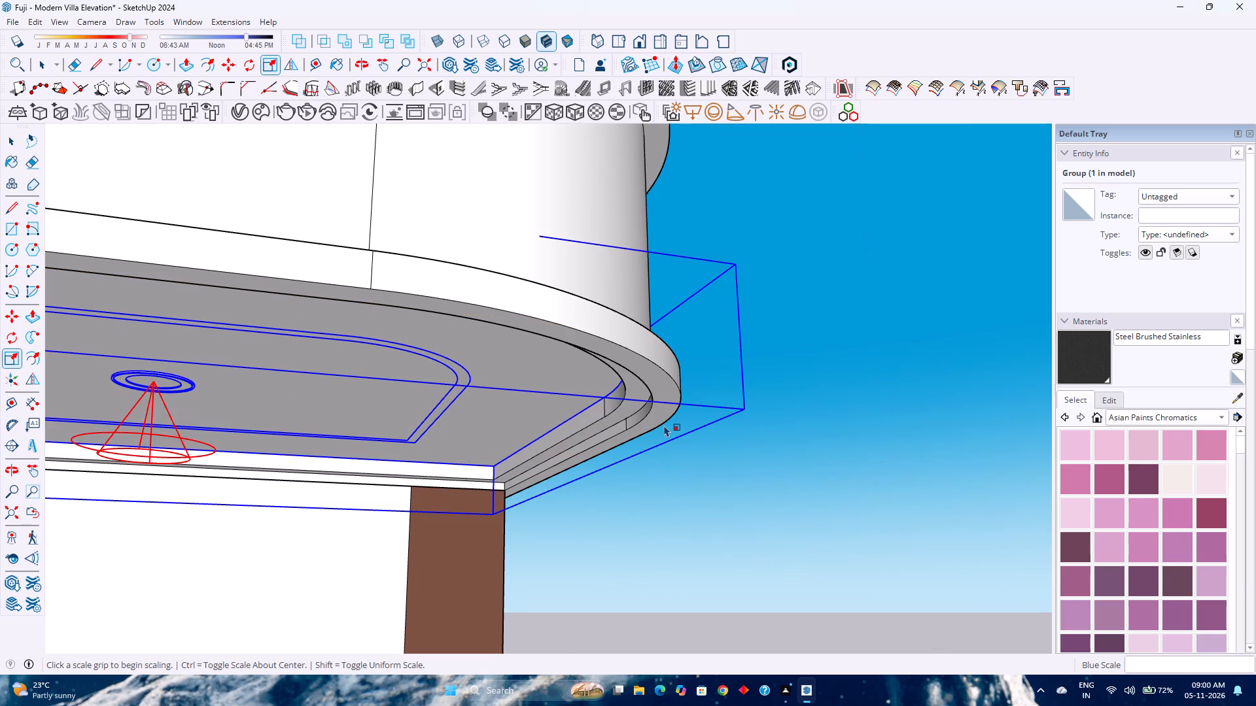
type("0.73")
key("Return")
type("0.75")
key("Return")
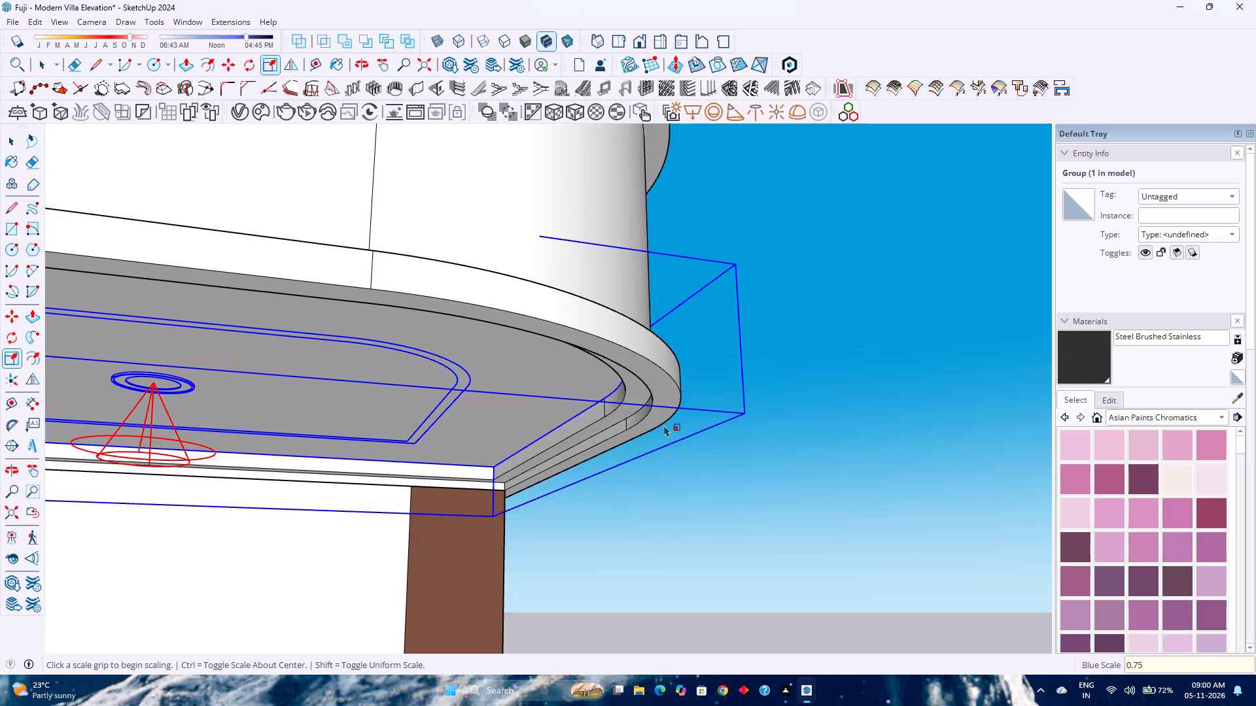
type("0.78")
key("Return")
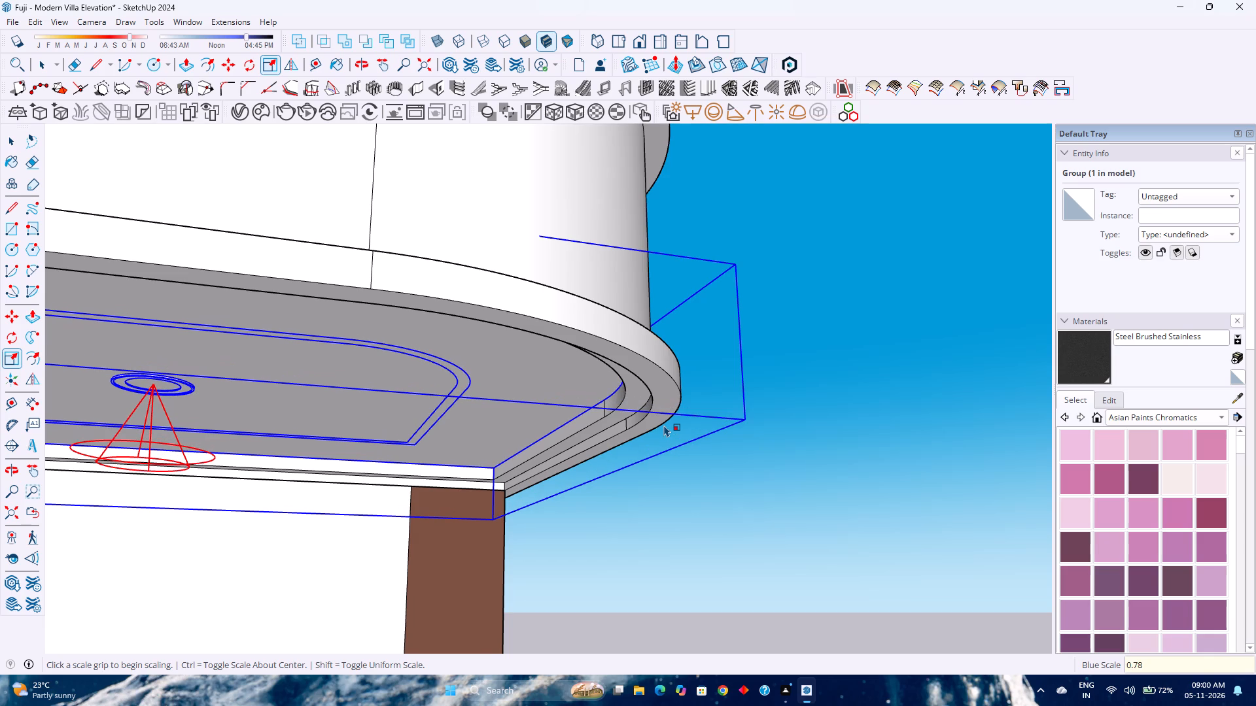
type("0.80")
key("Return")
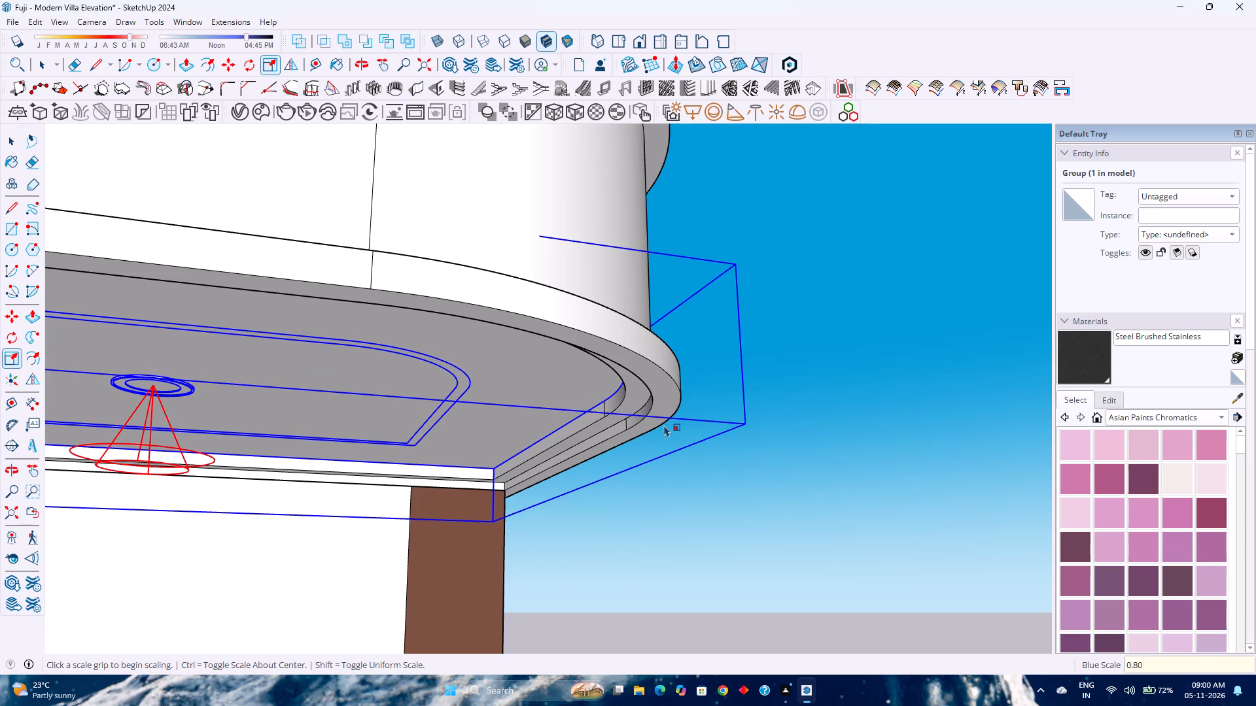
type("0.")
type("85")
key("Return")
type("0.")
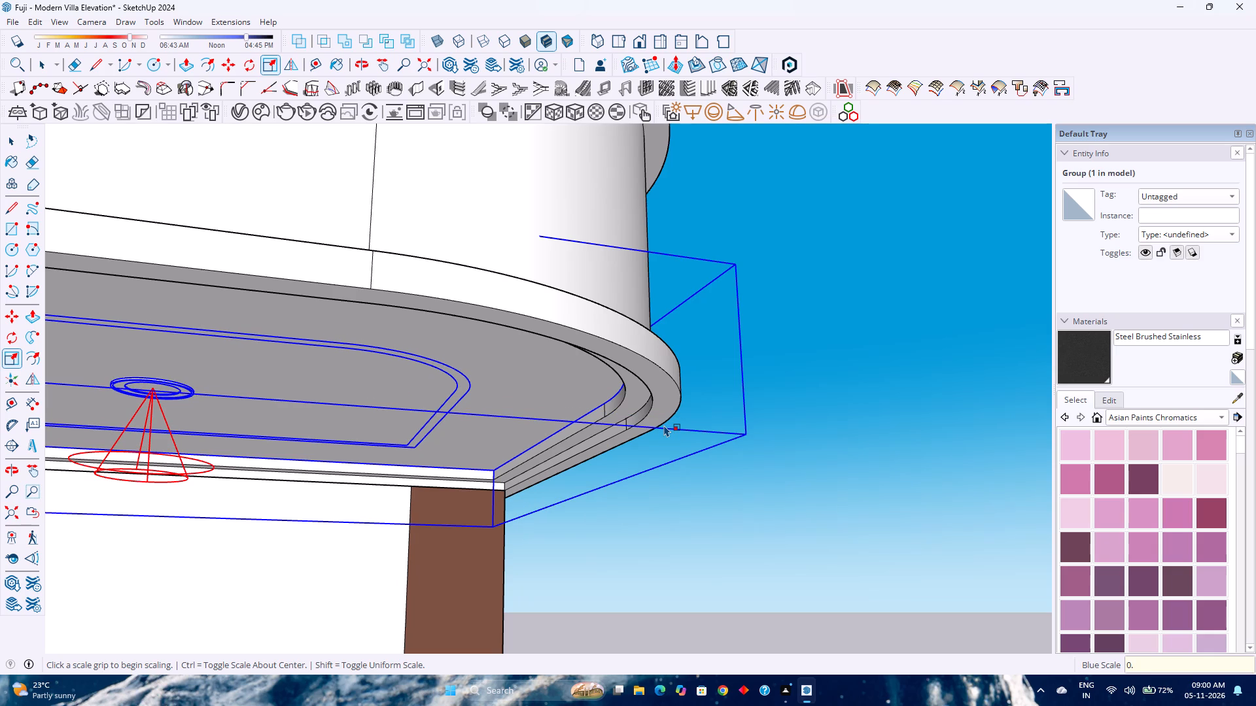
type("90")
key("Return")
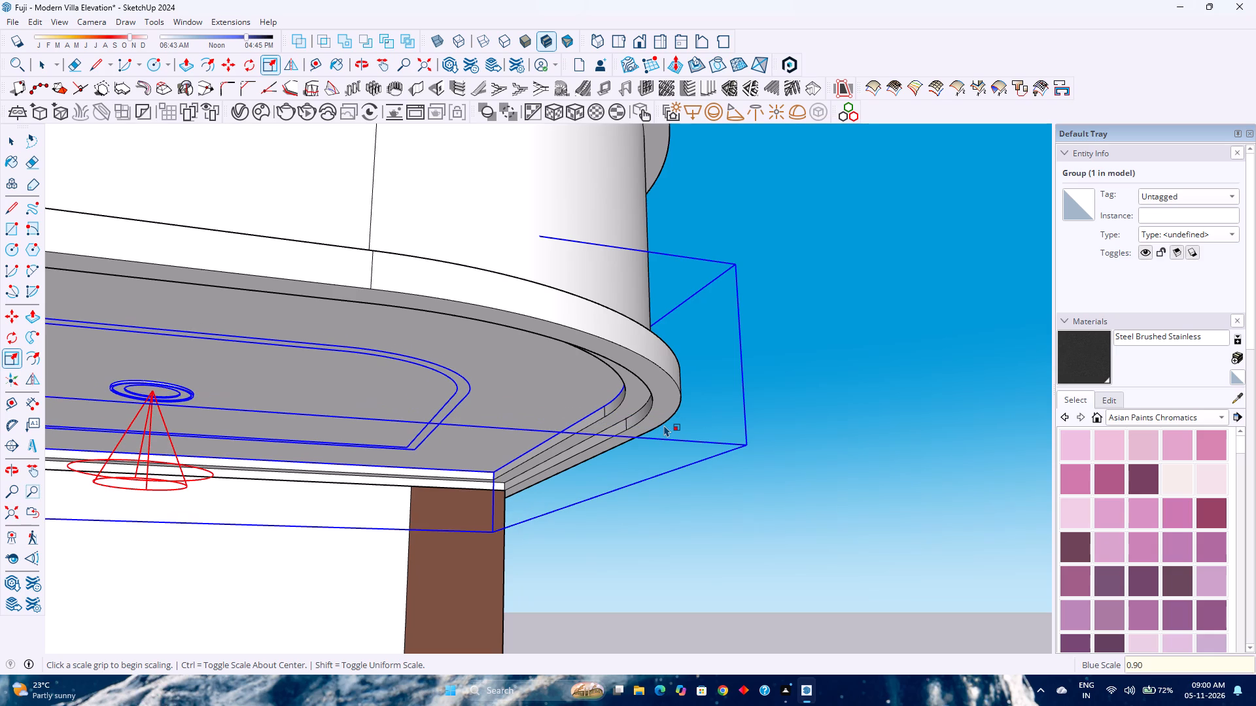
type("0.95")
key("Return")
Set the panel group's blue-axis scale factor to 0.99, keeping its top fixed, and deselect the group.
type("0.99")
key("Return")
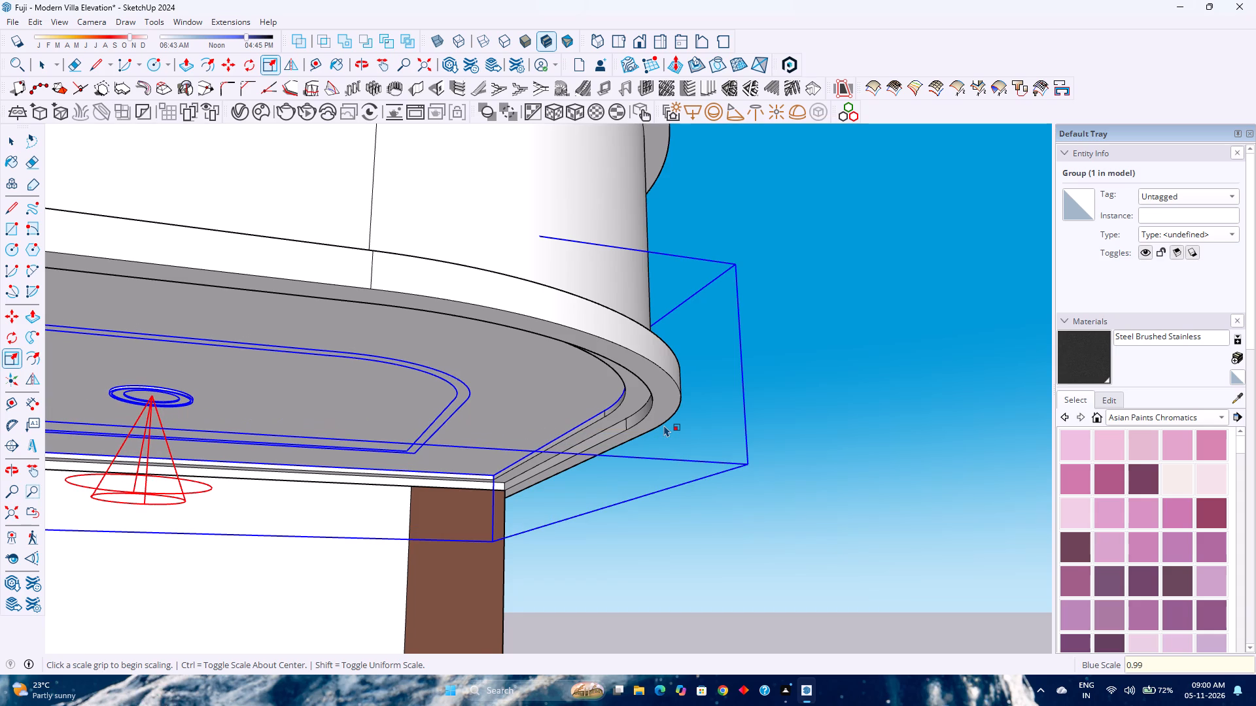
scroll(648, 388, "down", 15)
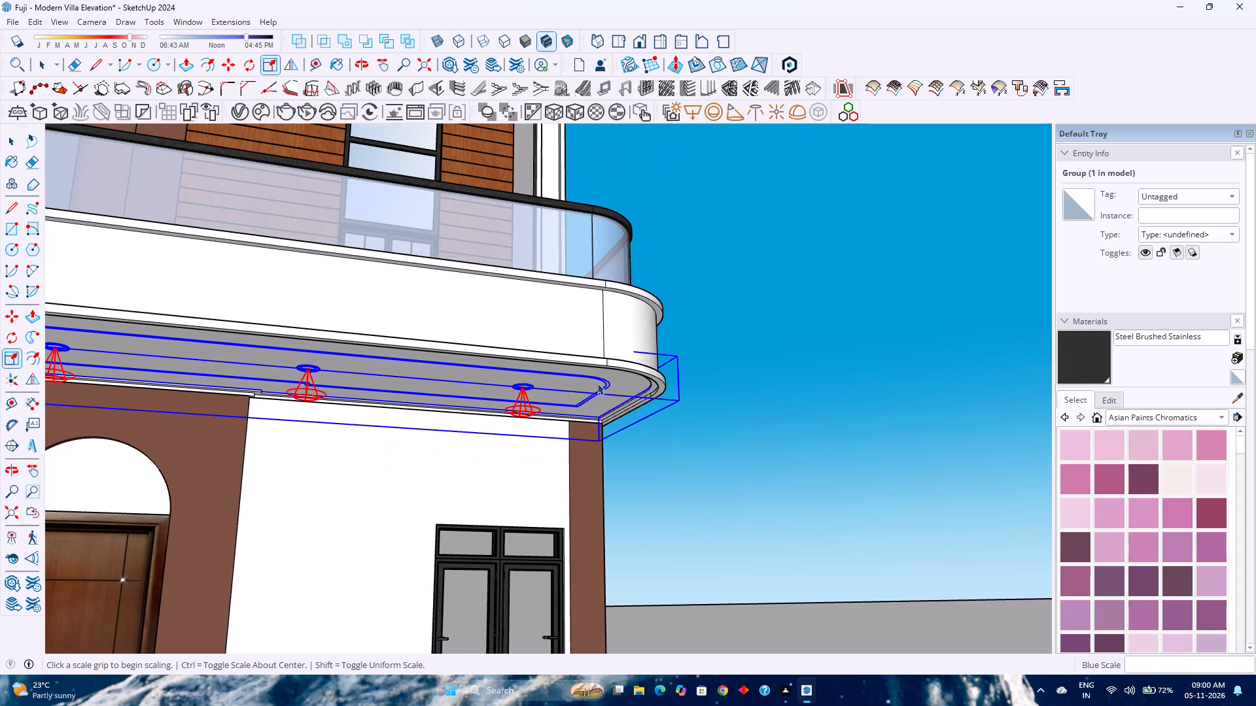
key("space")
scroll(438, 456, "down", 2)
key("Escape")
scroll(438, 446, "up", 5)
left_click(727, 441)
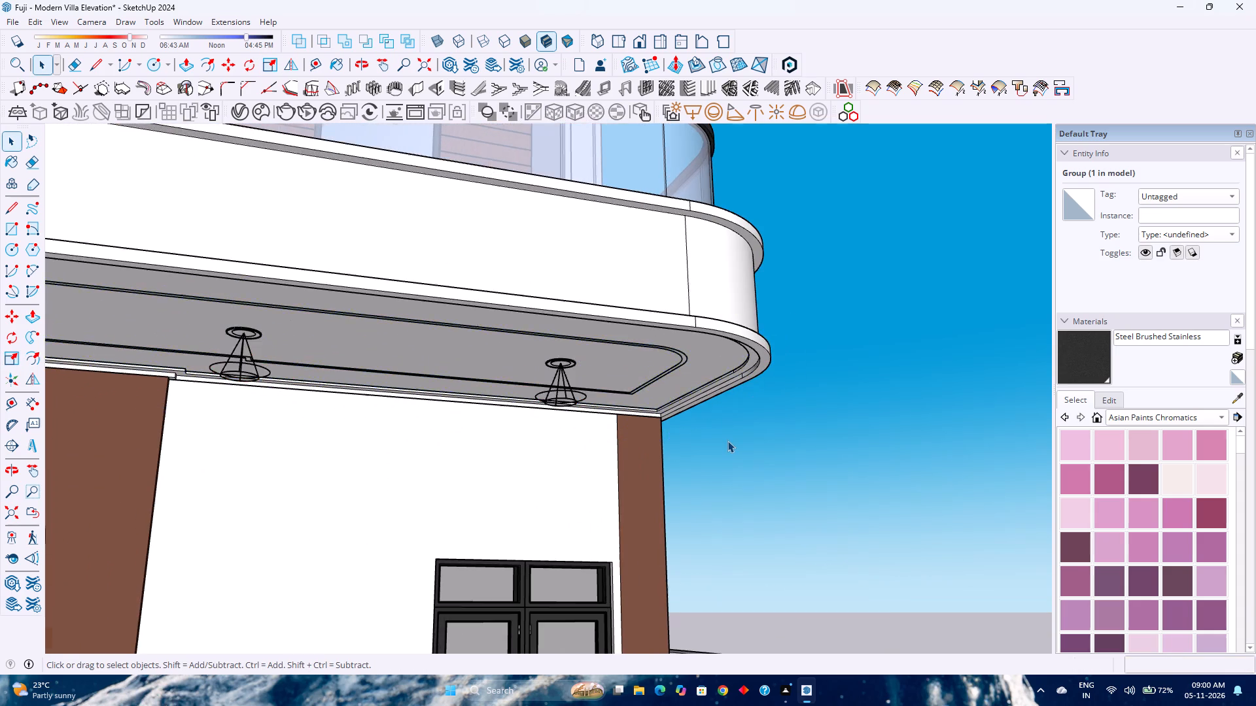
Examine the underside panel and its three light fixtures beneath the balcony, both close up and within the whole front facade.
scroll(727, 441, "down", 2)
scroll(644, 416, "up", 4)
middle_click_drag(646, 416, 818, 388)
middle_click(818, 388)
scroll(818, 388, "down", 6)
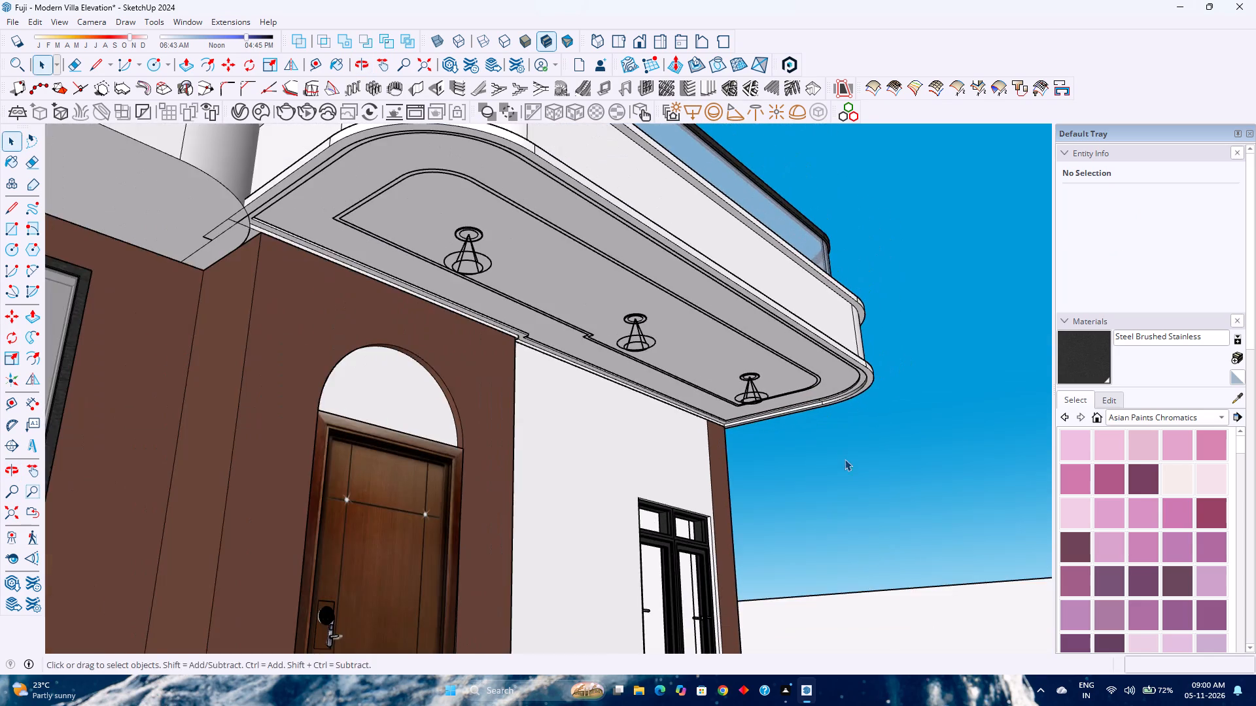
middle_click_drag(843, 459, 568, 483)
middle_click(568, 483)
scroll(567, 482, "down", 12)
middle_click_drag(611, 447, 638, 475)
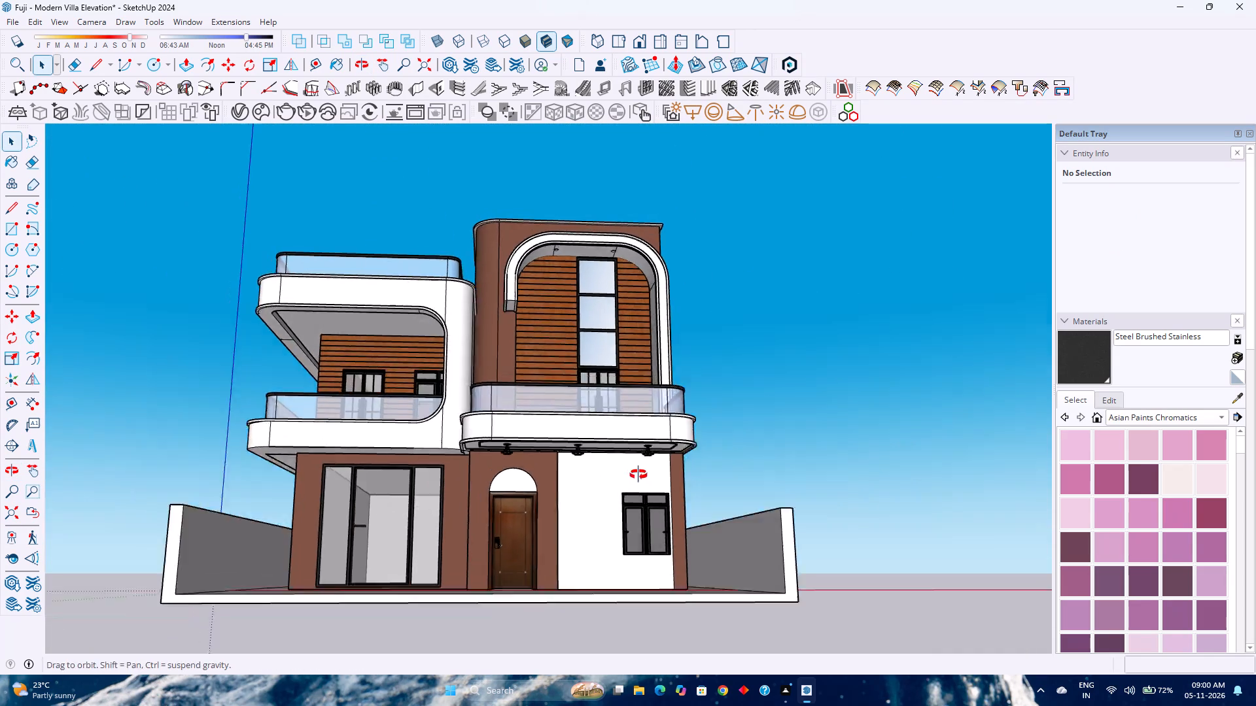
middle_click_drag(638, 475, 667, 512)
middle_click(667, 513)
Save the villa model.
key("ctrl+s")
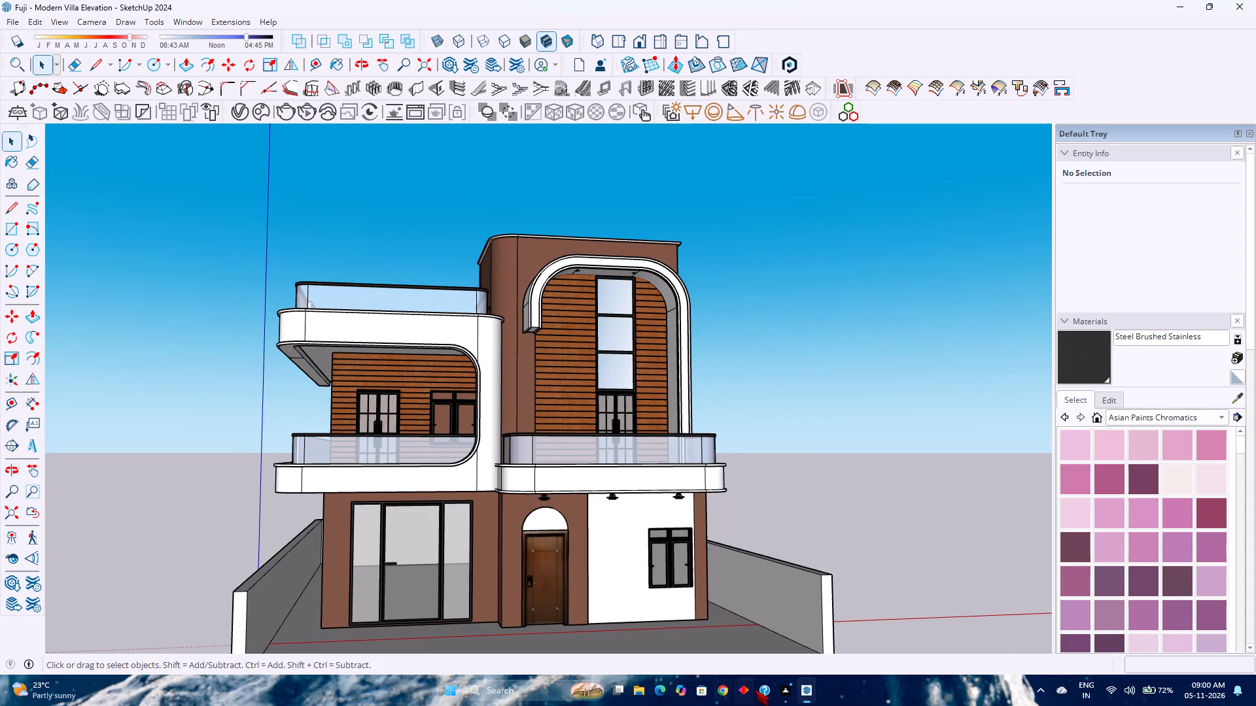
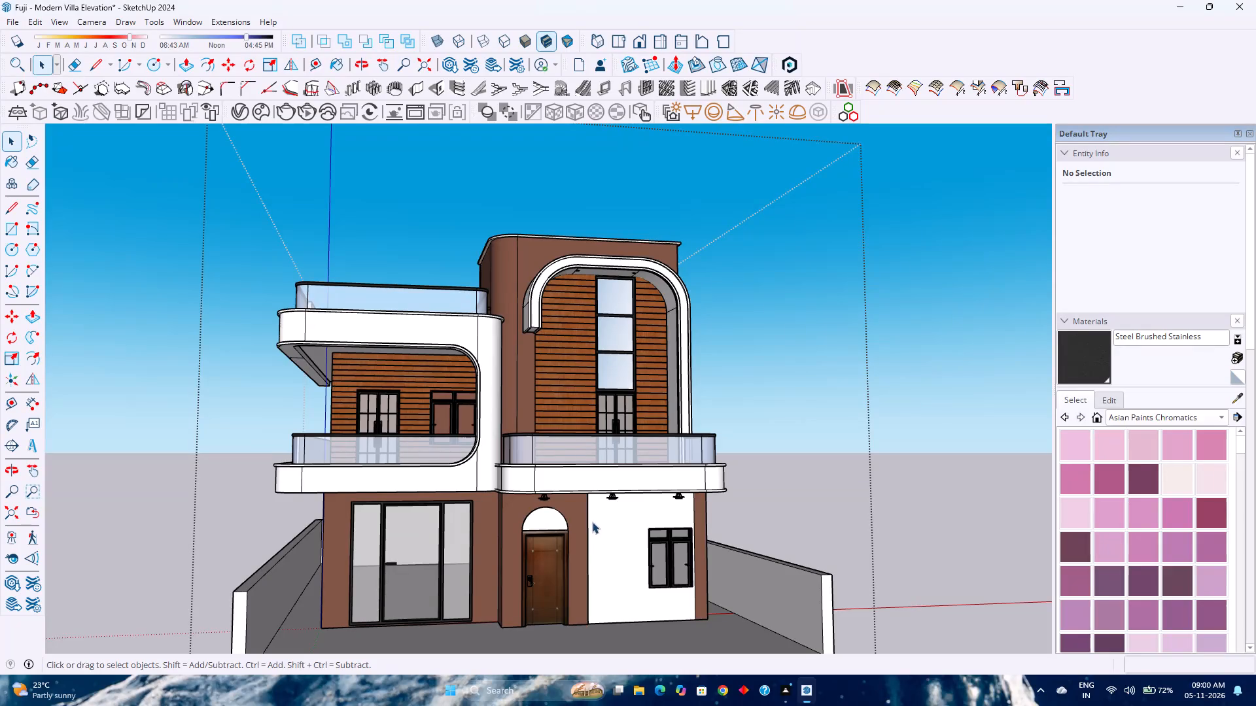
Examine the villa's front facade from several distances and angles, including the balconies, ground-floor wall and three light fixtures.
scroll(589, 537, "down", 3)
scroll(589, 537, "up", 2)
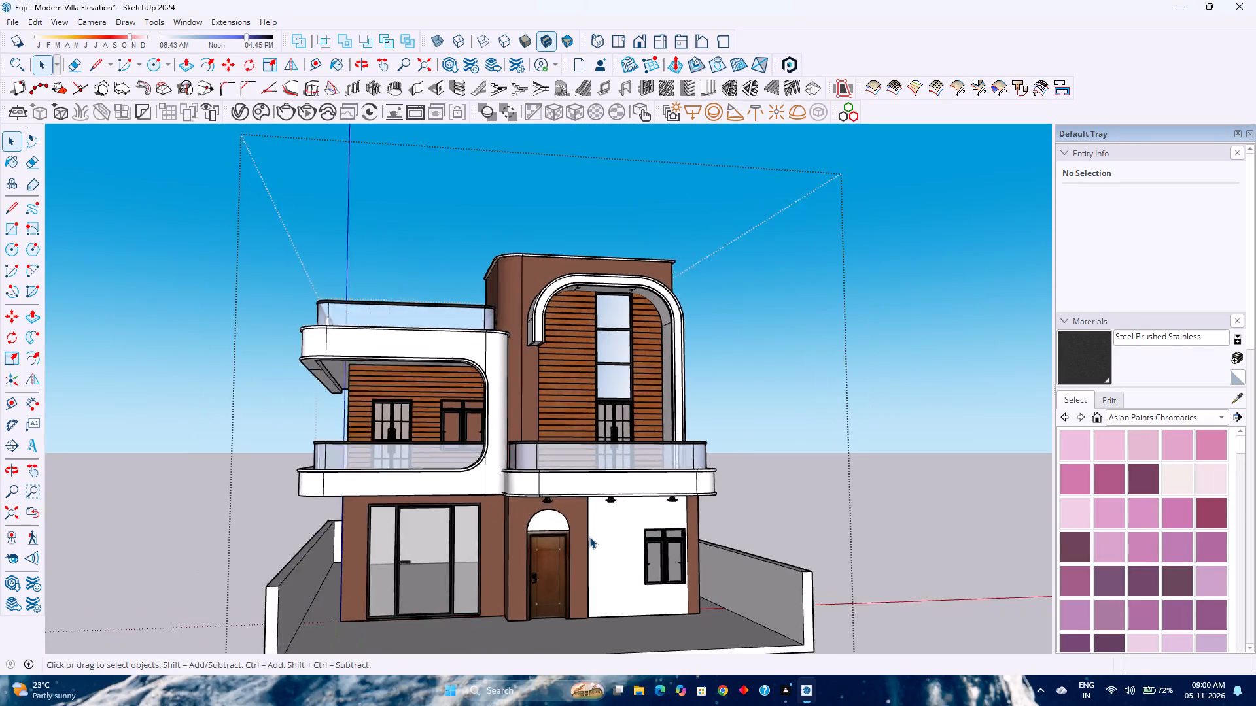
scroll(589, 537, "down", 2)
scroll(589, 537, "up", 2)
scroll(589, 537, "down", 3)
scroll(589, 537, "up", 3)
scroll(589, 537, "down", 4)
scroll(589, 537, "up", 4)
scroll(589, 537, "down", 3)
scroll(588, 535, "up", 1)
scroll(588, 535, "down", 3)
scroll(588, 535, "up", 3)
scroll(588, 535, "down", 3)
scroll(588, 535, "up", 1)
scroll(589, 537, "down", 2)
scroll(589, 539, "up", 7)
middle_click_drag(589, 539, 569, 541)
middle_click(568, 541)
scroll(568, 541, "down", 6)
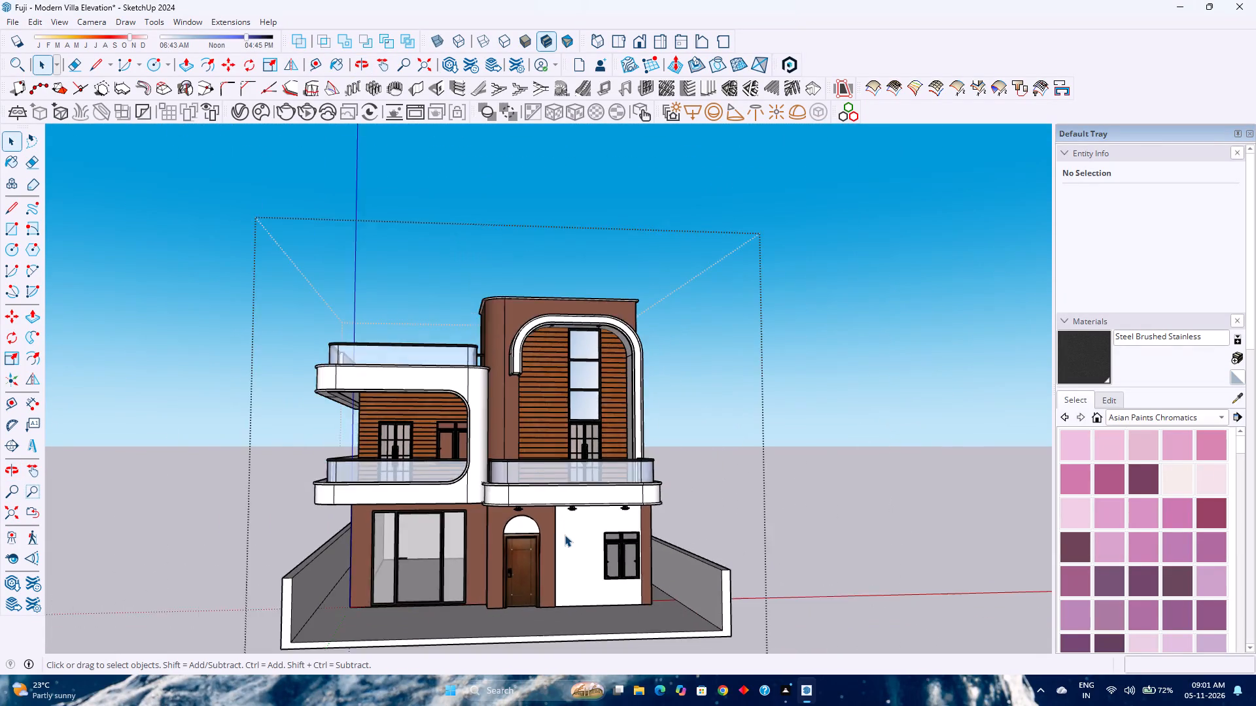
scroll(565, 535, "down", 2)
scroll(568, 534, "up", 8)
middle_click_drag(527, 518, 537, 514)
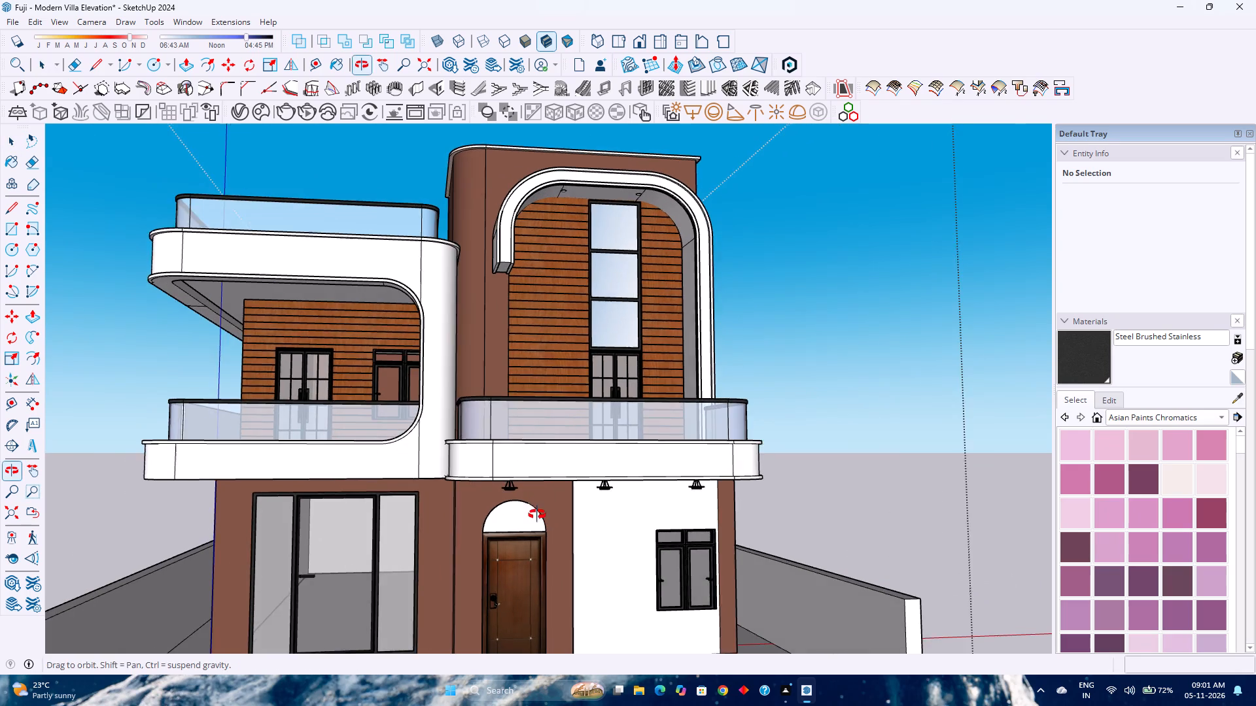
middle_click(538, 514)
middle_click_drag(537, 514, 538, 514)
scroll(540, 514, "up", 1)
scroll(536, 505, "down", 9)
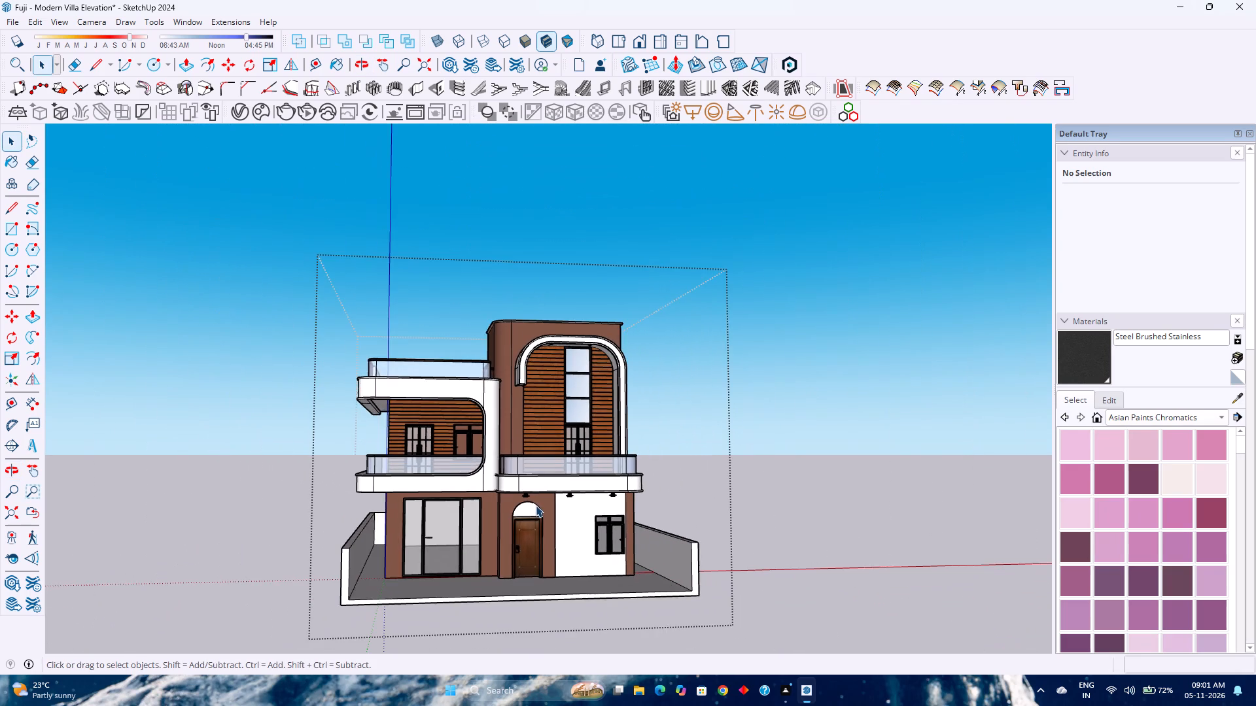
middle_click_drag(533, 507, 489, 520)
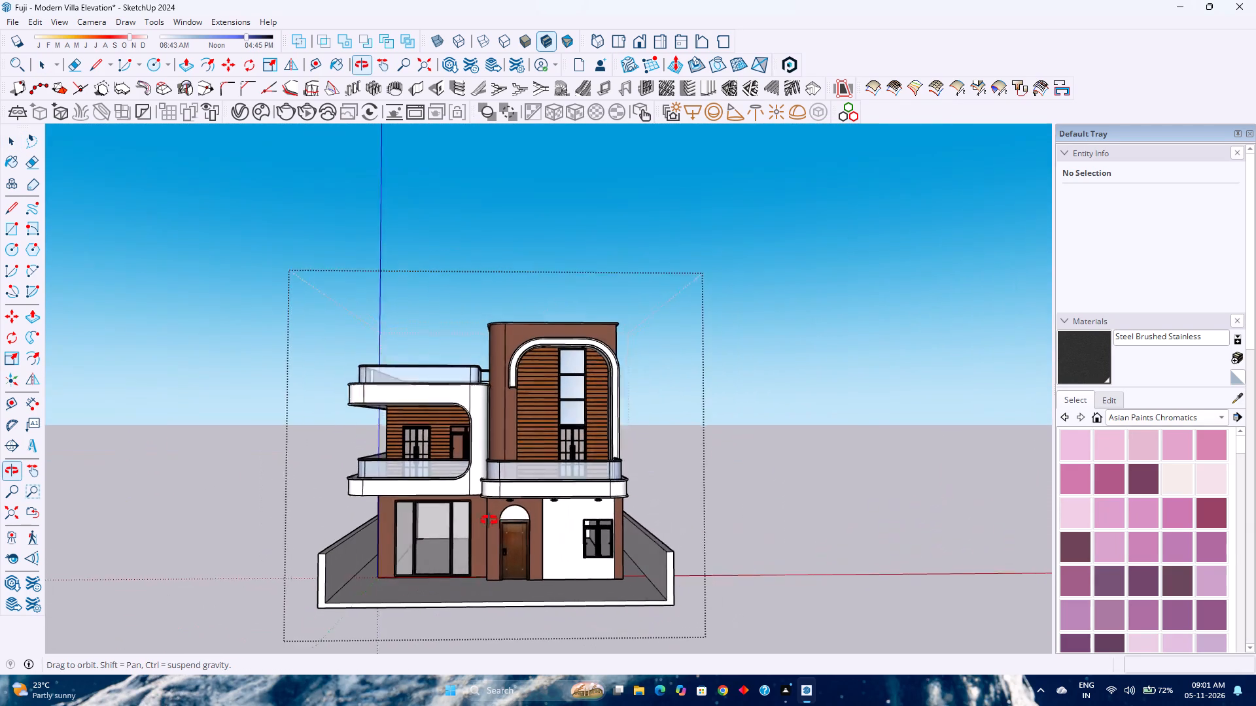
middle_click_drag(489, 520, 450, 528)
middle_click(450, 528)
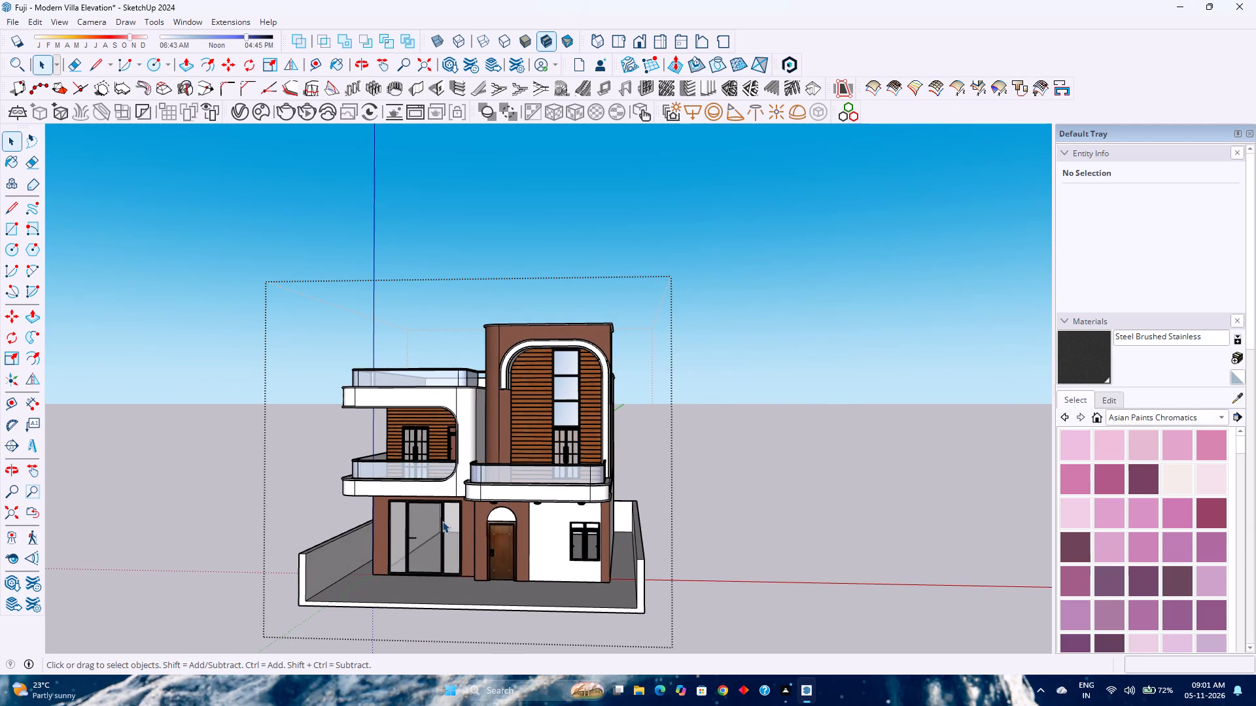
scroll(441, 532, "down", 1)
scroll(444, 537, "up", 3)
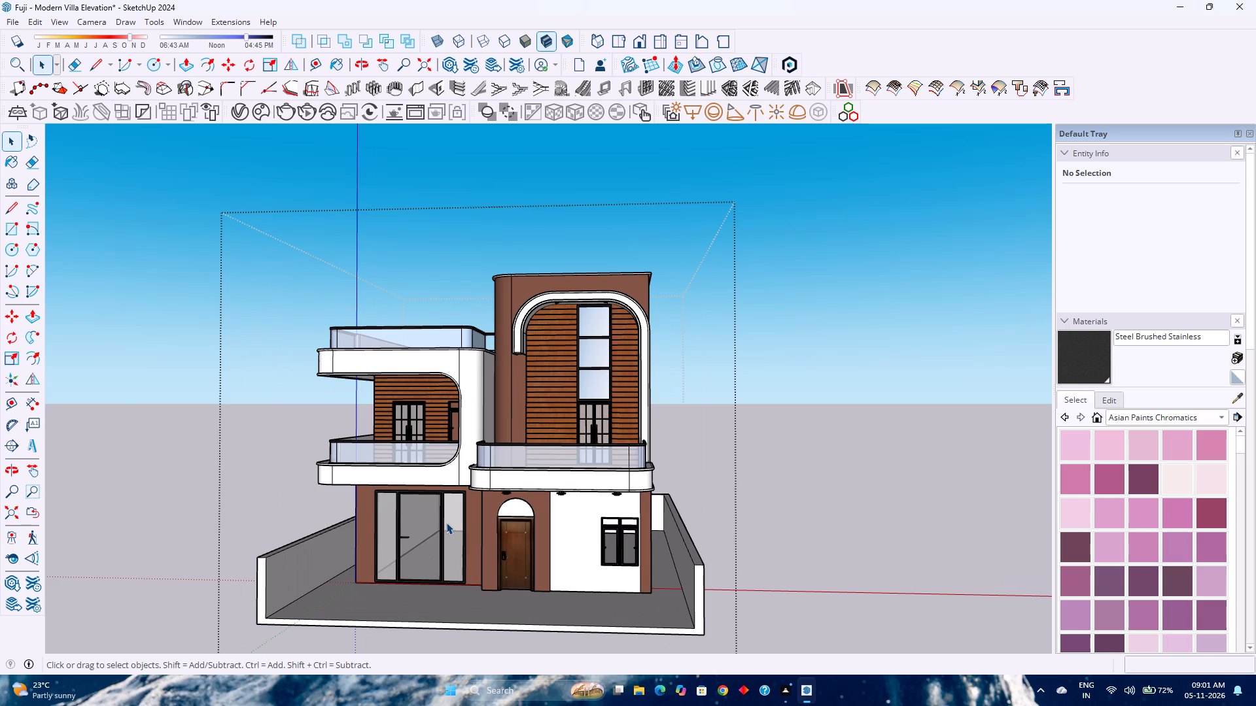
scroll(459, 503, "up", 6)
middle_click_drag(577, 443, 643, 476)
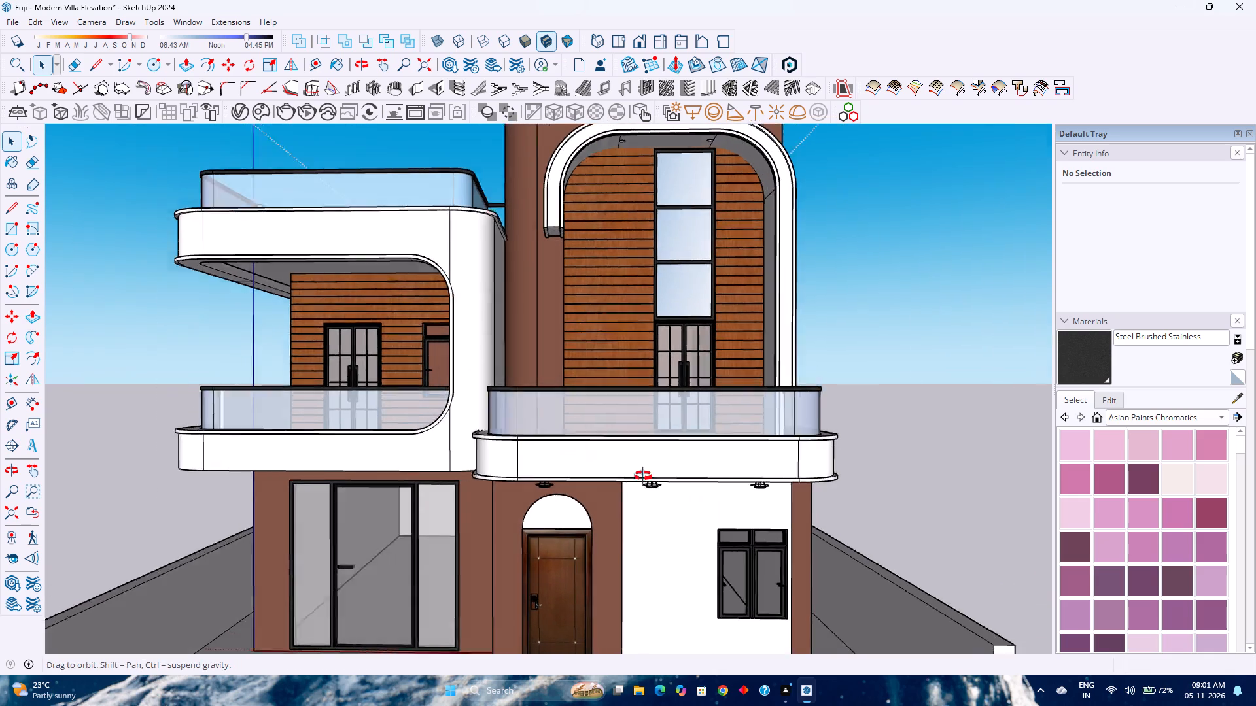
middle_click_drag(643, 476, 789, 500)
middle_click(790, 500)
scroll(737, 495, "down", 5)
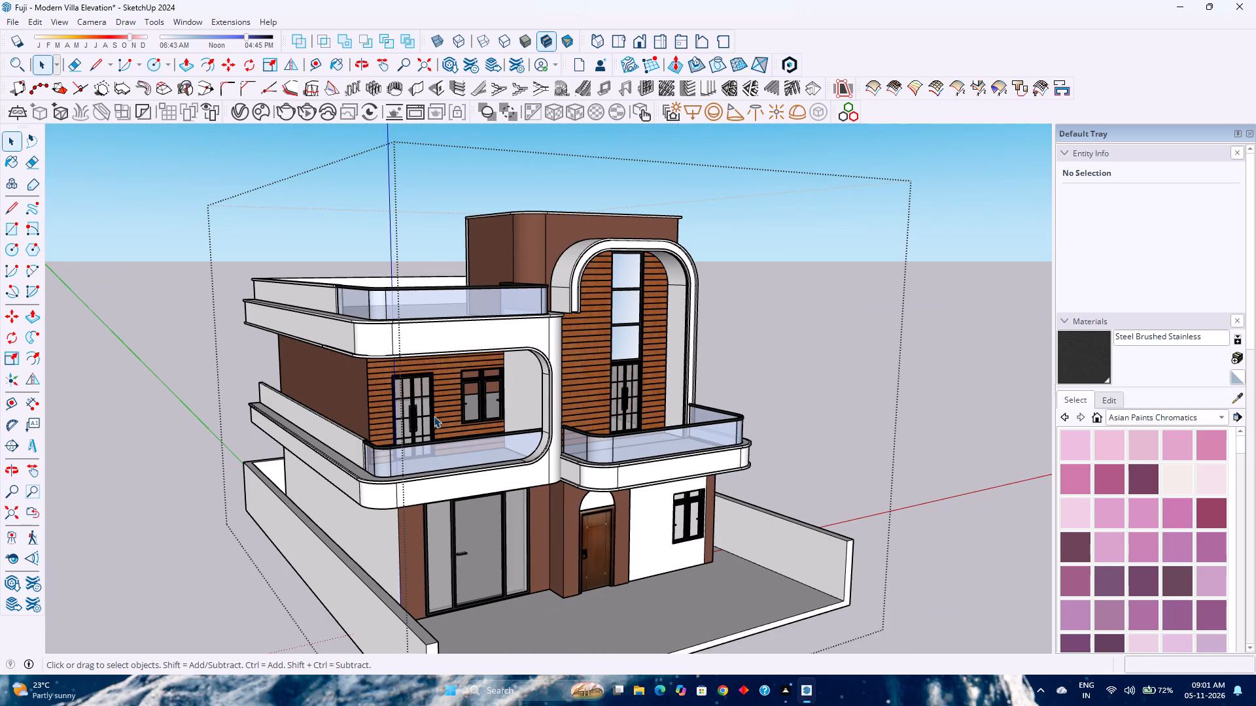
right_click_drag(467, 571, 451, 561)
middle_click_drag(451, 561, 396, 536)
middle_click(395, 536)
middle_click_drag(452, 546, 368, 505)
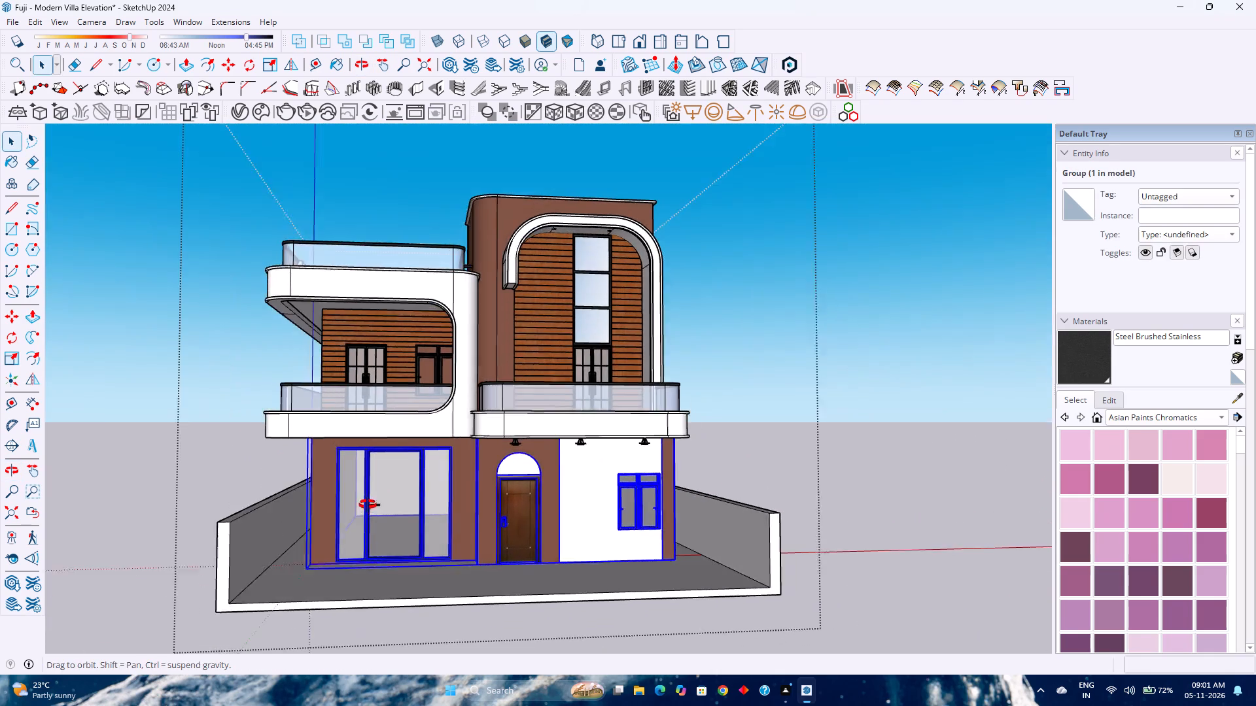
middle_click_drag(368, 505, 376, 490)
middle_click(376, 490)
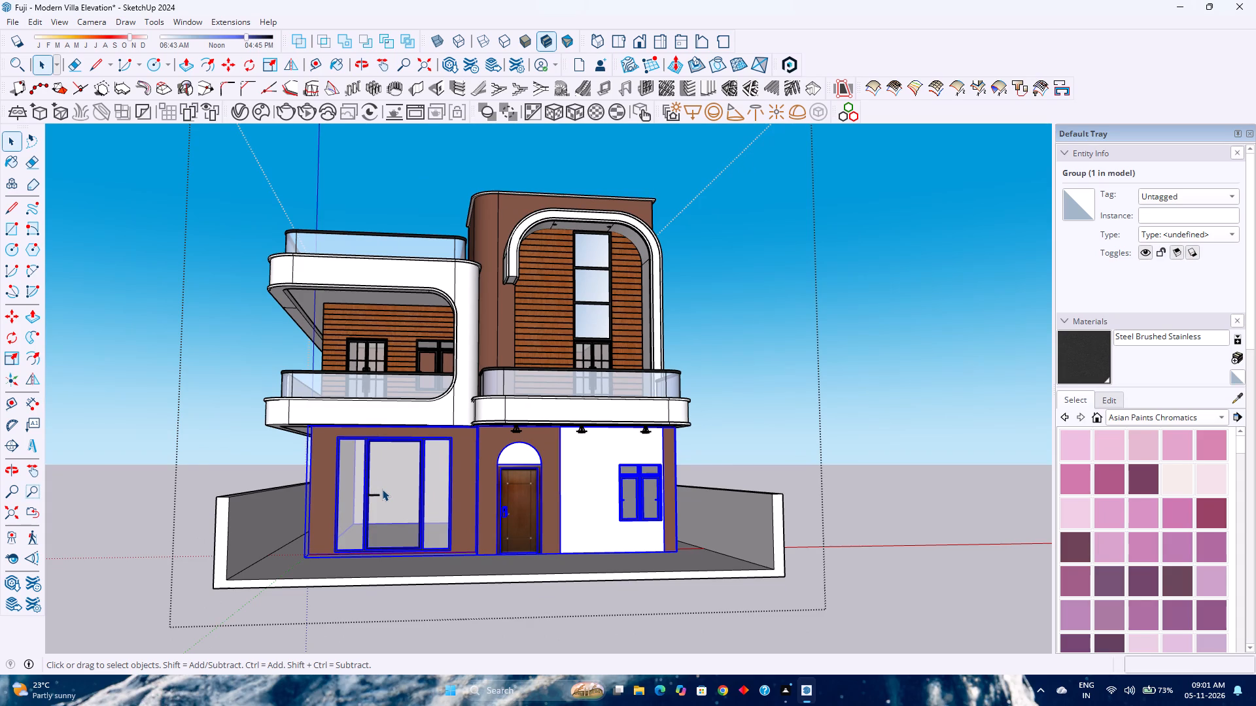
scroll(383, 488, "down", 2)
left_click(807, 481)
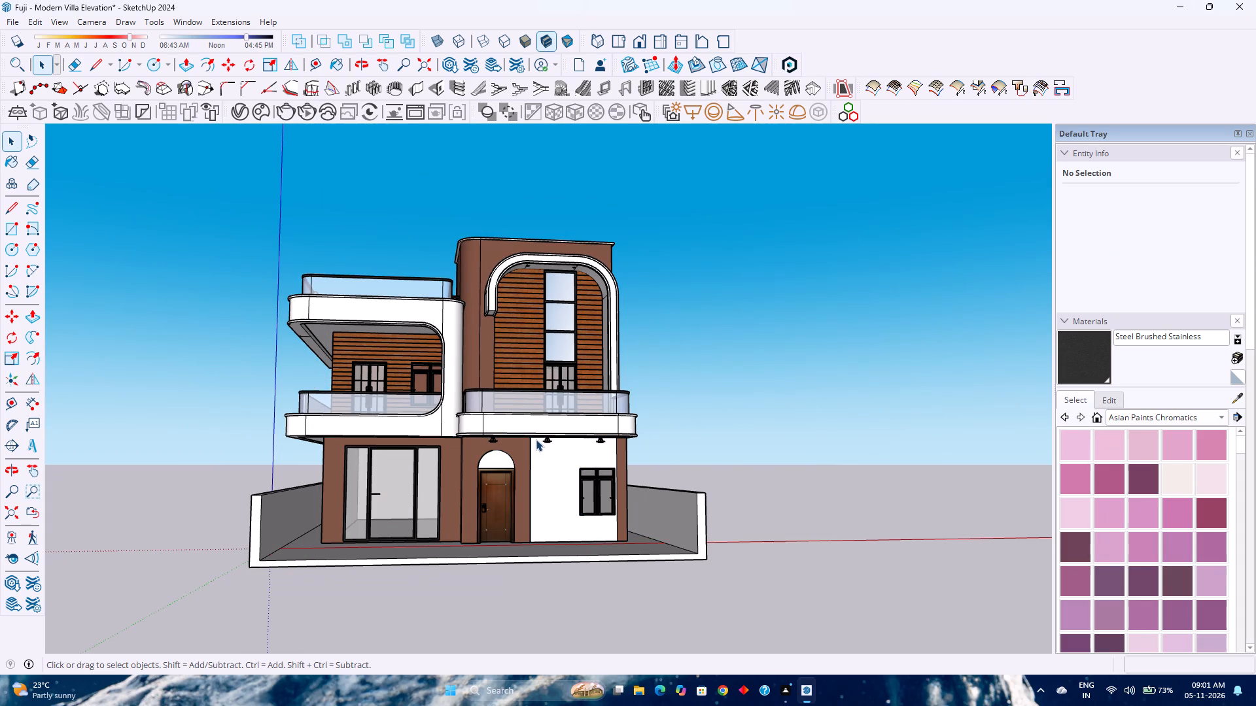
scroll(537, 440, "down", 2)
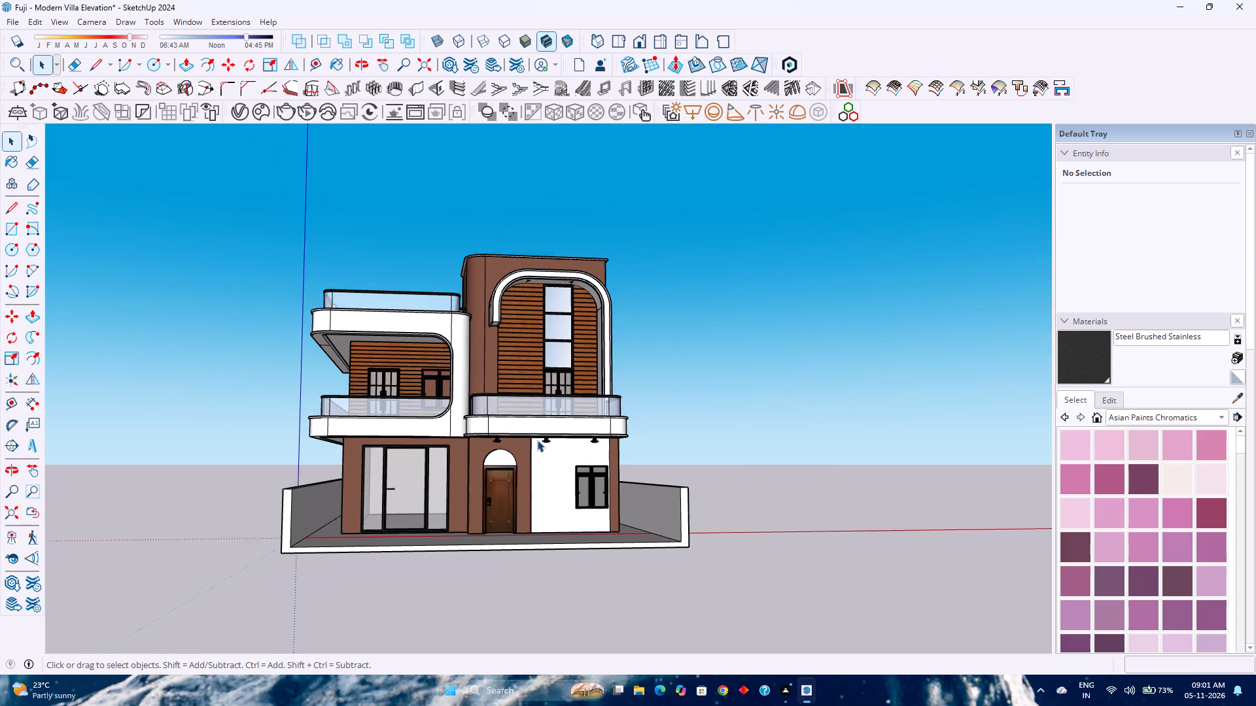
middle_click_drag(536, 440, 525, 450)
middle_click(525, 450)
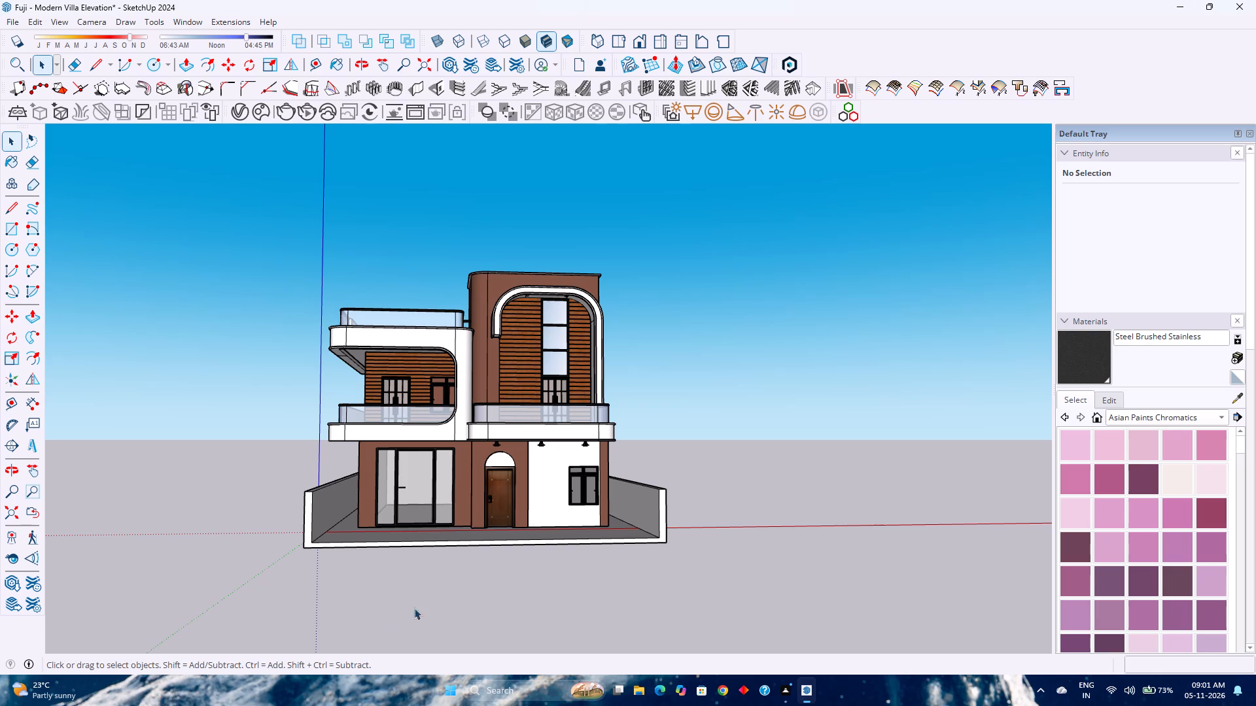
Open the ground-floor wall group for editing and focus on the base of the white wall beside the entrance door.
scroll(483, 541, "up", 2)
scroll(549, 537, "up", 6)
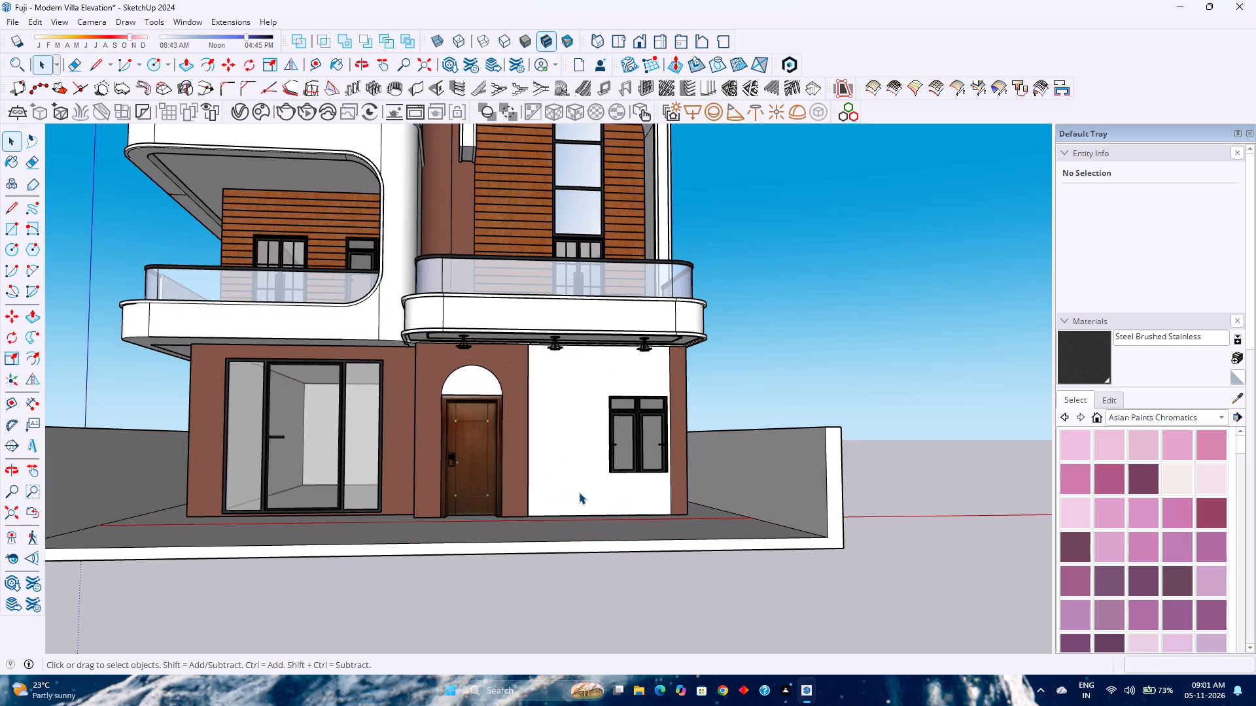
double_click(579, 483)
left_click(585, 497)
scroll(584, 513, "up", 3)
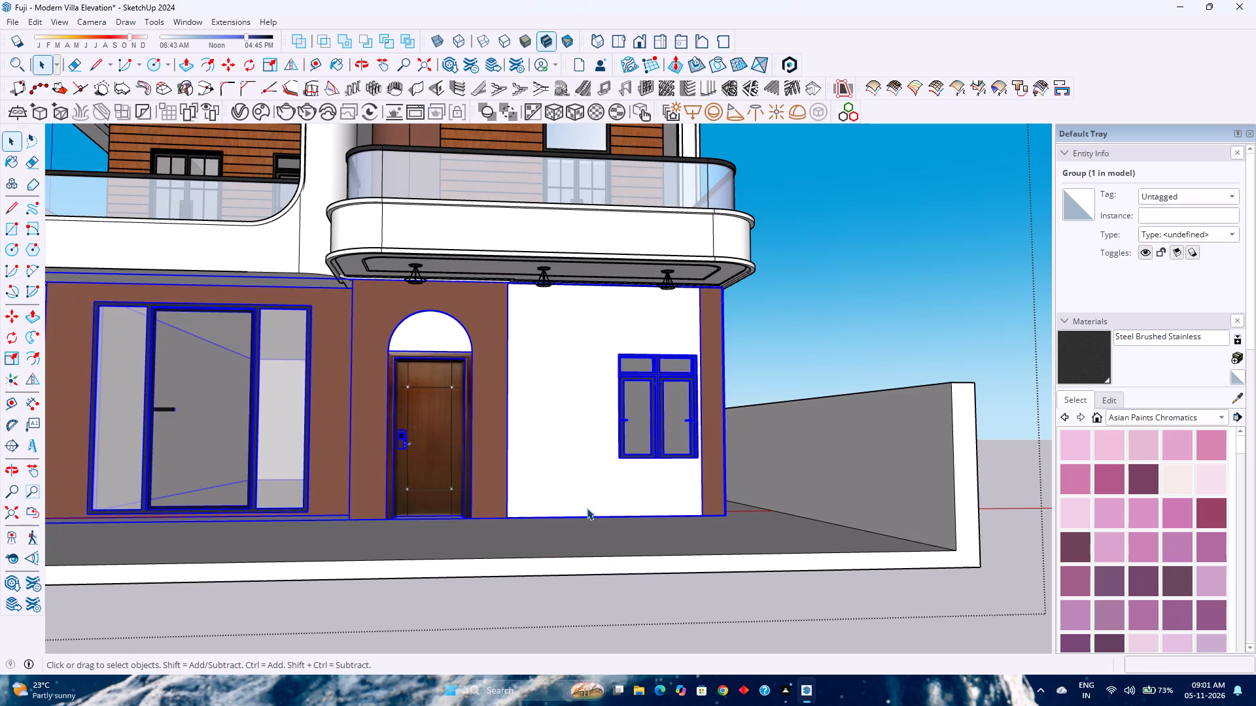
left_click(587, 507)
scroll(589, 505, "up", 4)
left_click(589, 505)
left_click(589, 505)
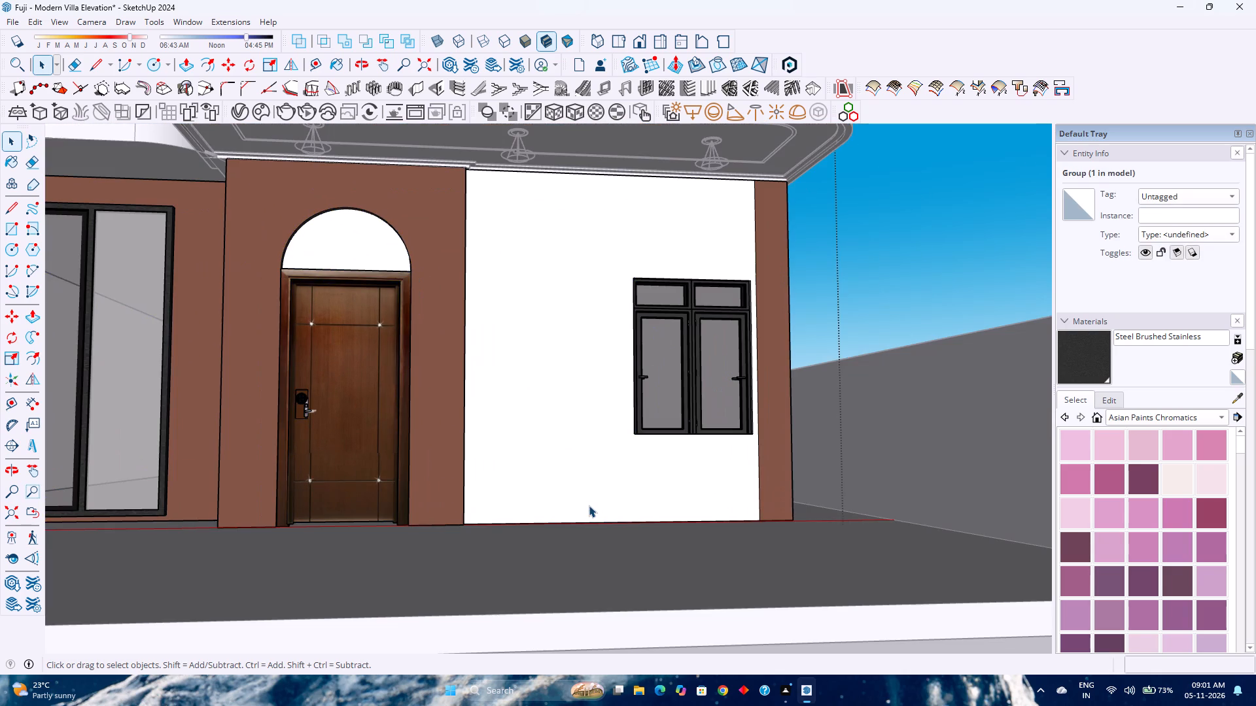
left_click(597, 506)
scroll(597, 506, "up", 3)
middle_click_drag(597, 506, 561, 586)
scroll(559, 585, "up", 1)
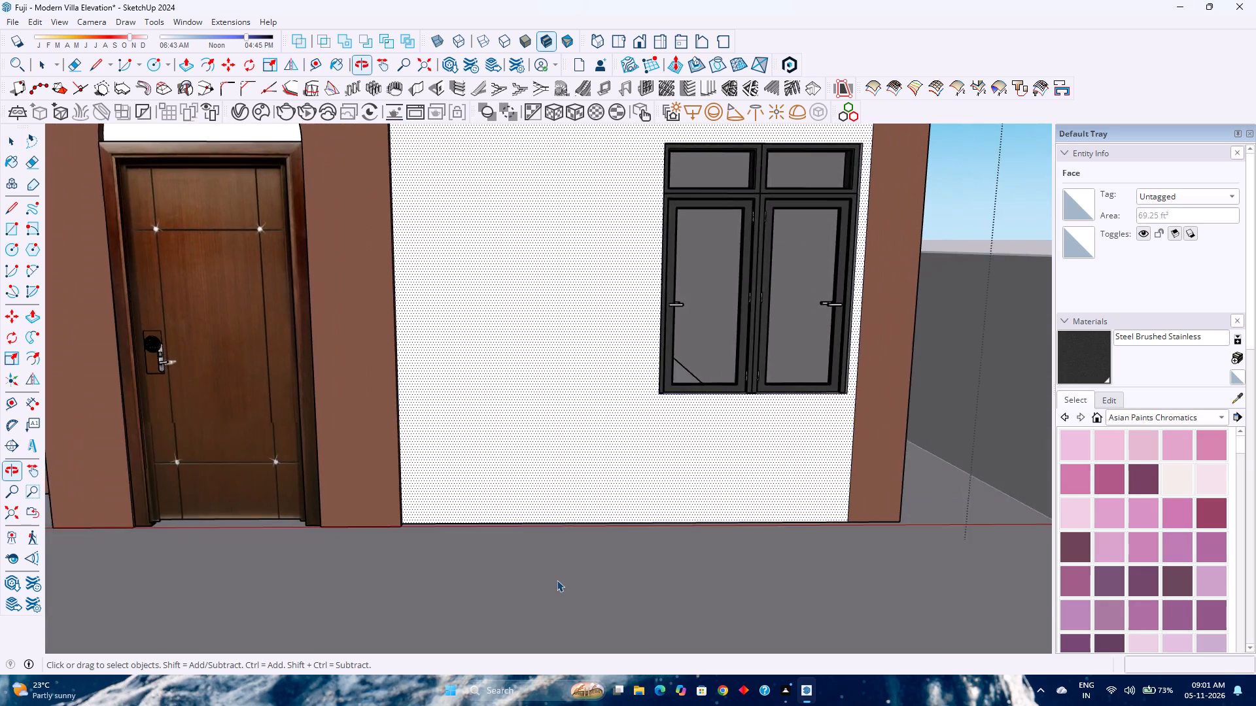
scroll(557, 580, "down", 3)
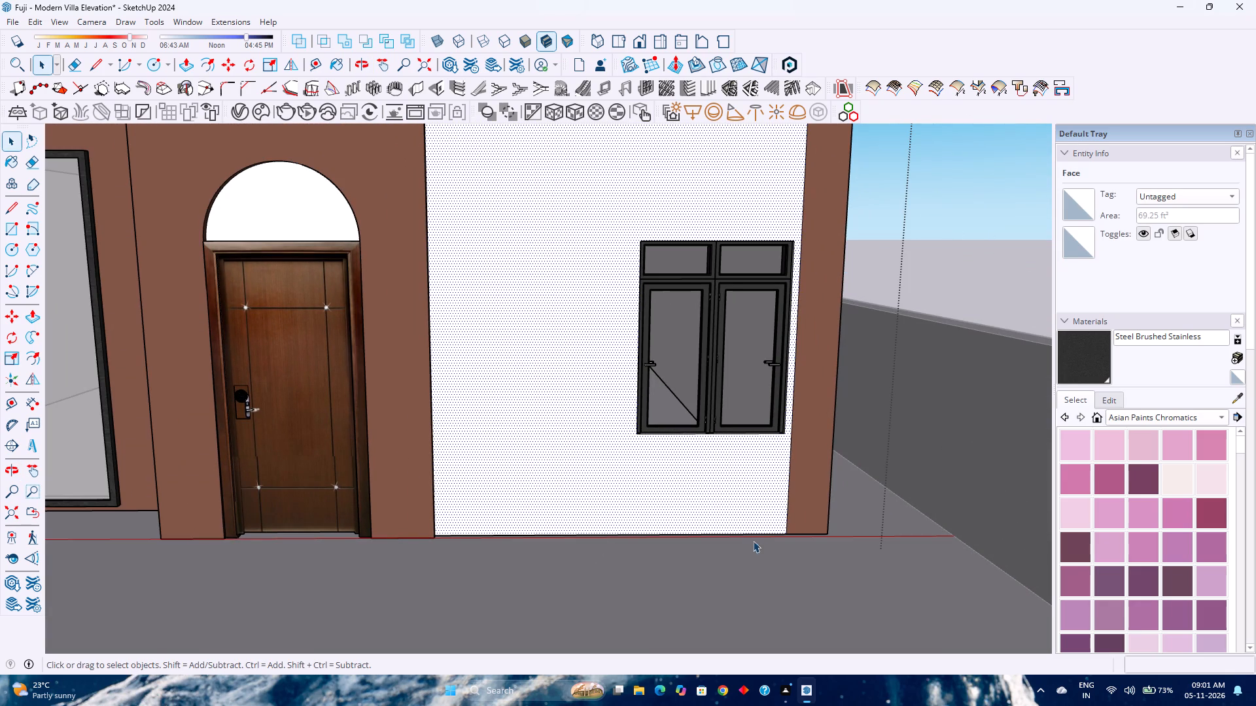
Weld the bottom edges of the white wall and adjoining brown strip, and copy the welded line 9" straight up.
left_click(807, 534)
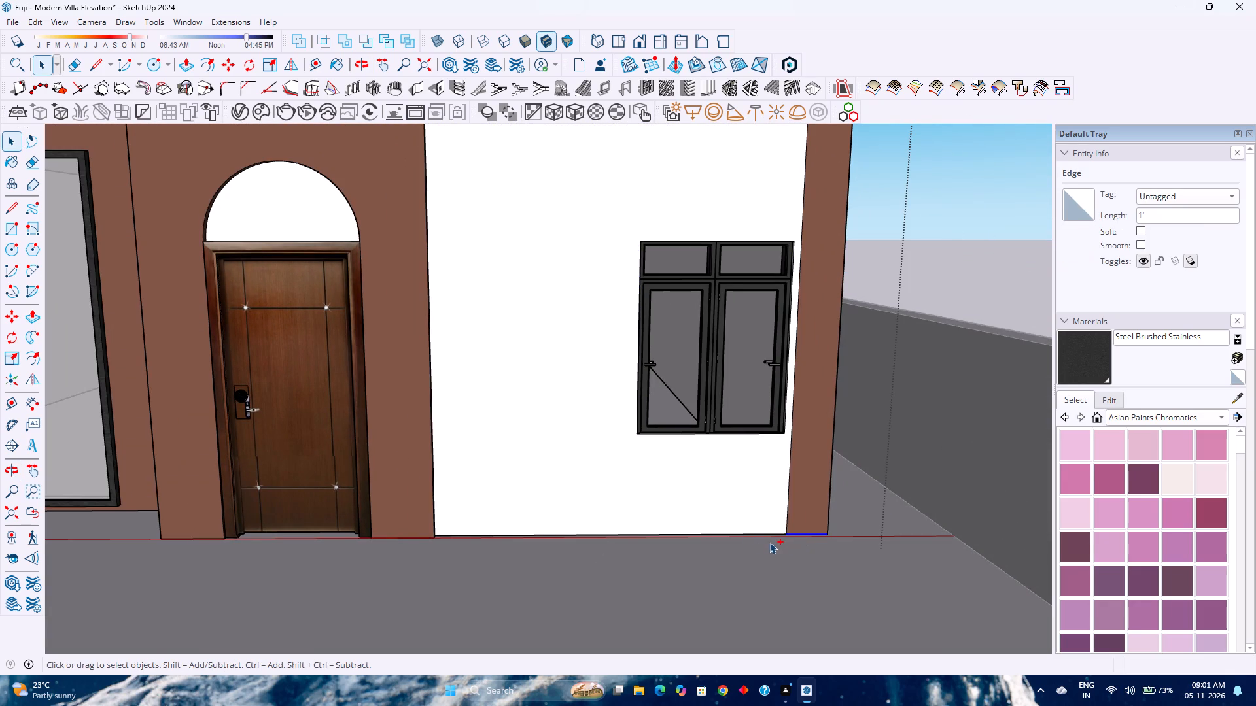
left_click(769, 535, "ctrl")
right_click(769, 535, "ctrl")
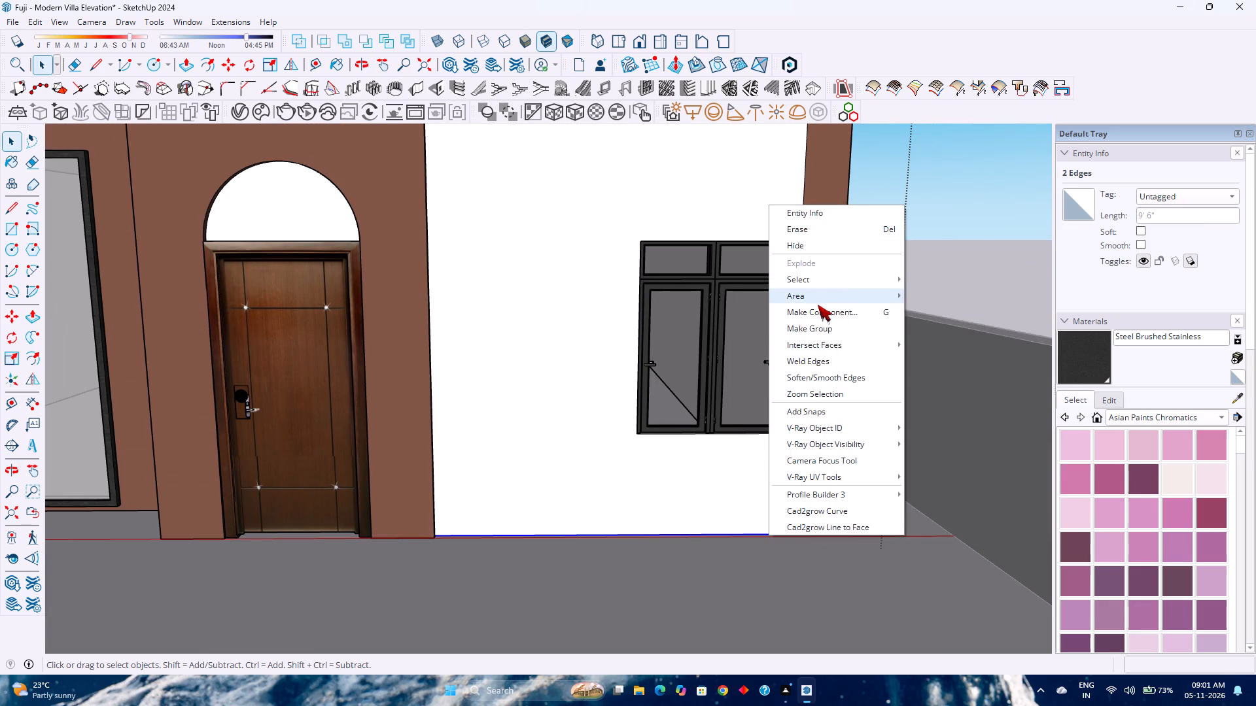
left_click(822, 356)
key("m")
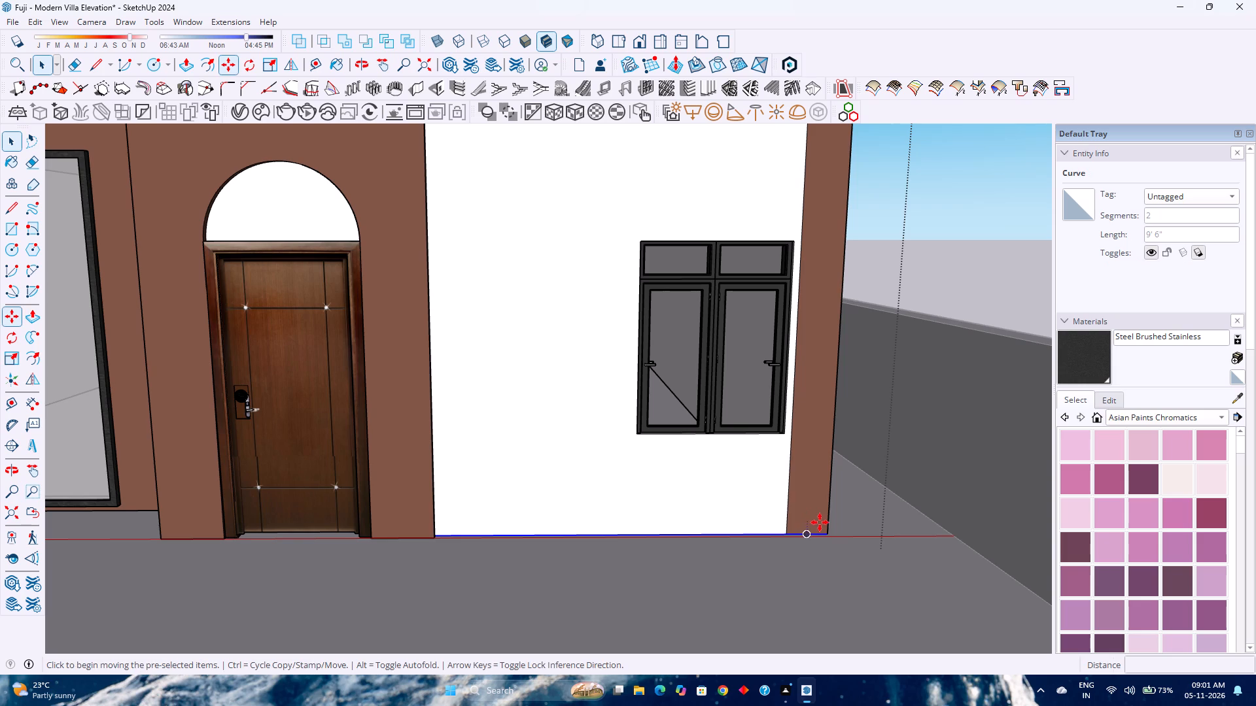
left_click(827, 532)
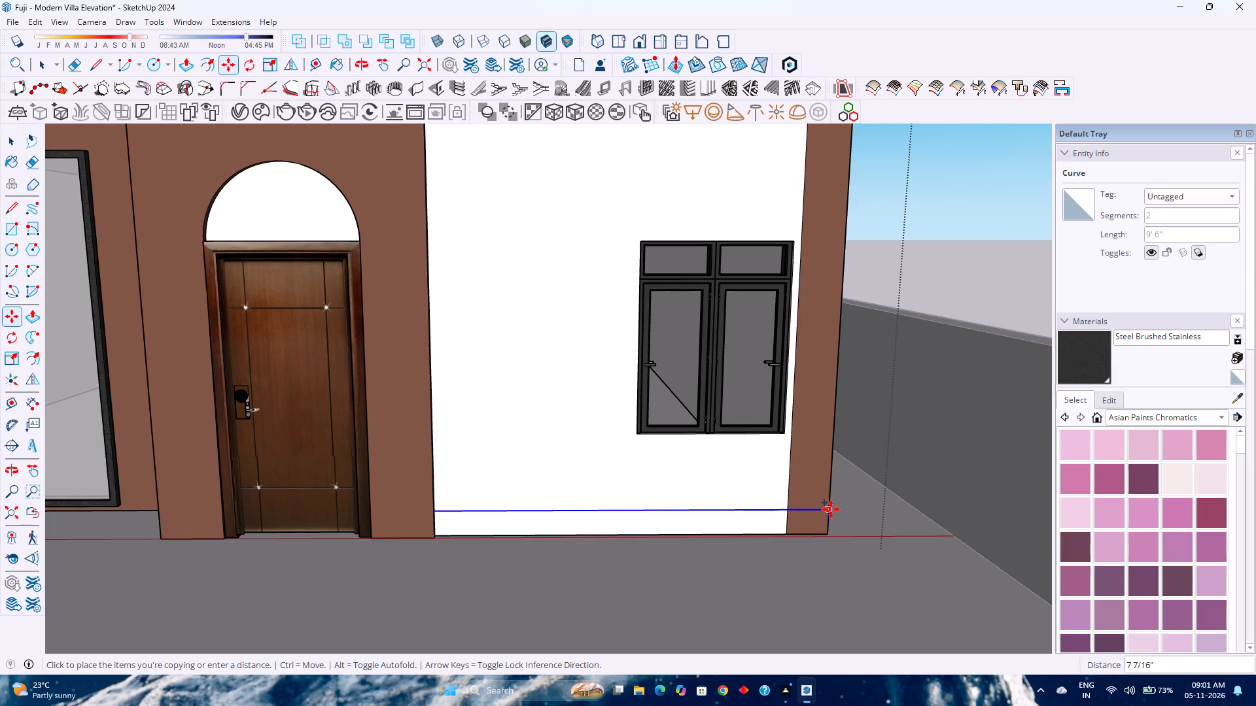
key("9")
key("Return")
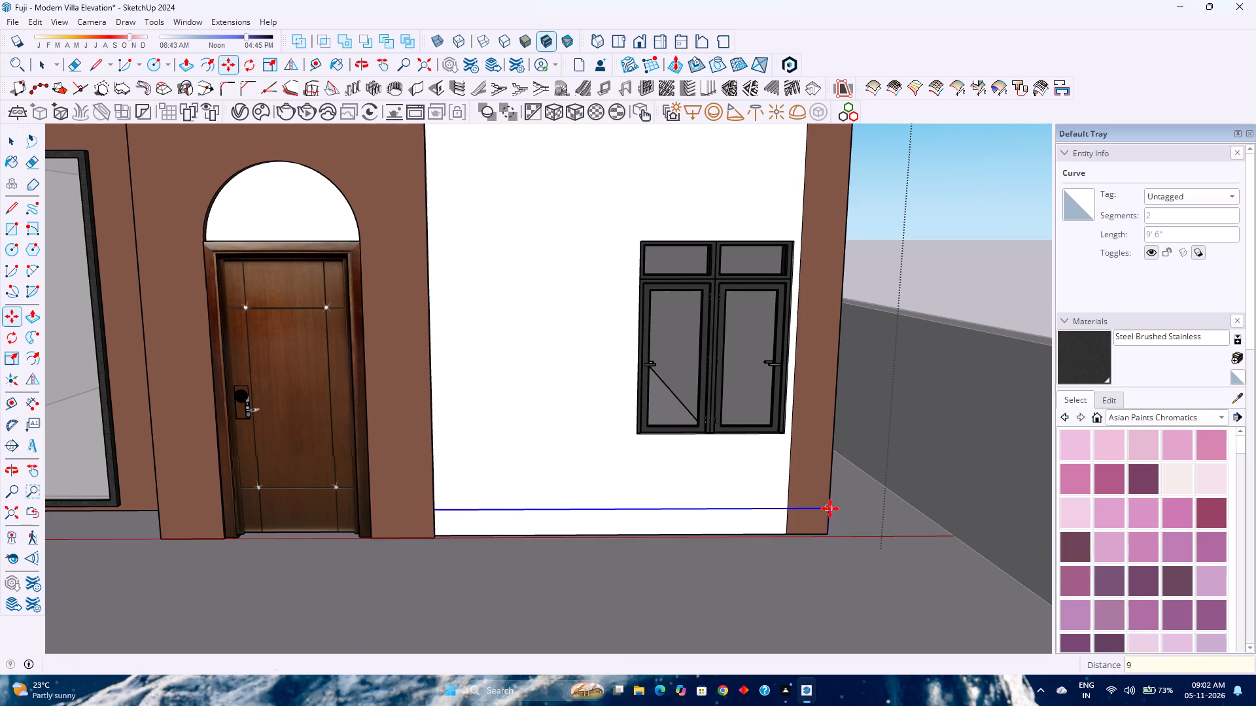
key("space")
Copy the 9" high white and brown base strip faces 20' along the red axis, and group the copy.
left_click(731, 518)
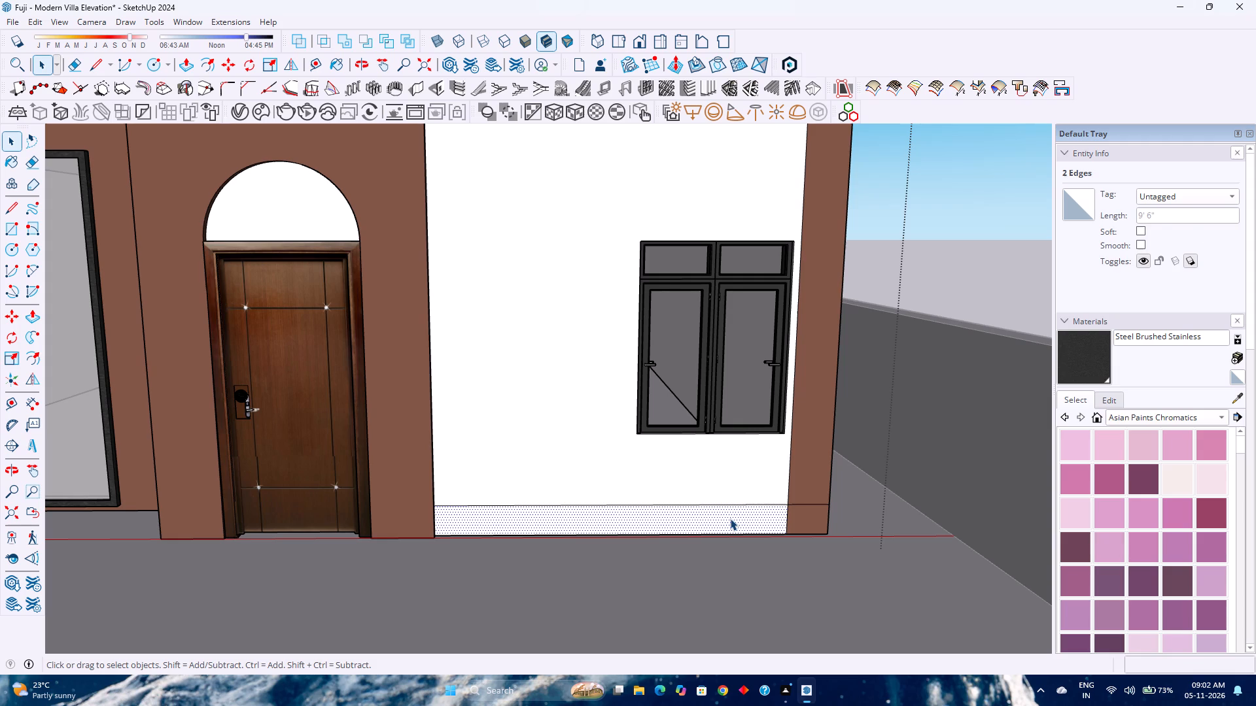
left_click(790, 518, "ctrl")
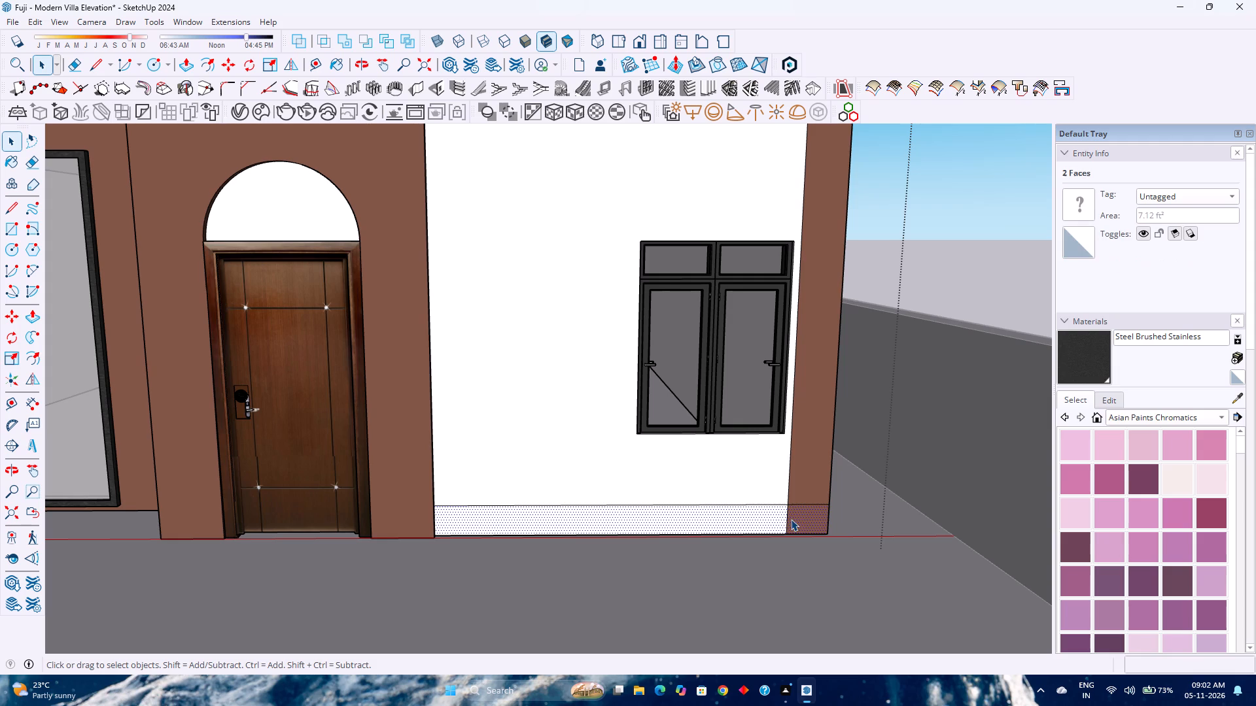
key("m")
left_click(827, 535)
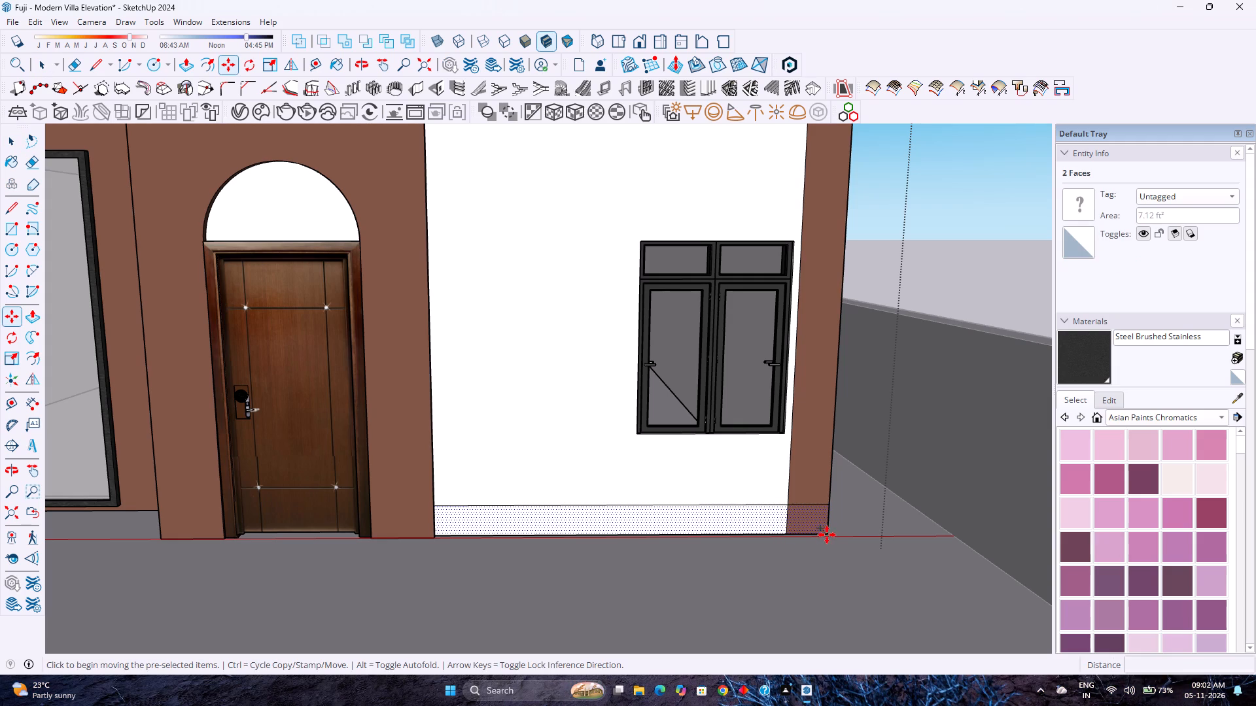
scroll(847, 538, "down", 17)
middle_click_drag(928, 541, 674, 539, "shift")
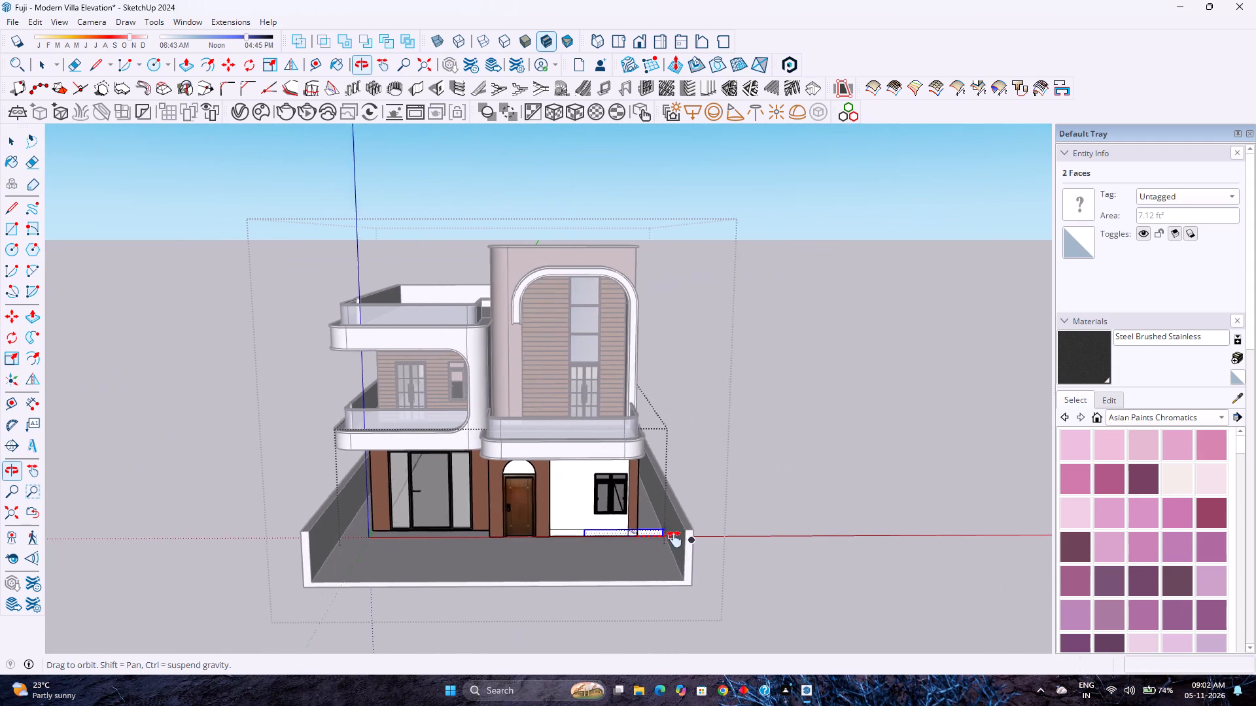
middle_click_drag(674, 539, 672, 539, "shift")
middle_click(672, 539, "shift")
type("20'")
key("Return")
right_click(771, 528)
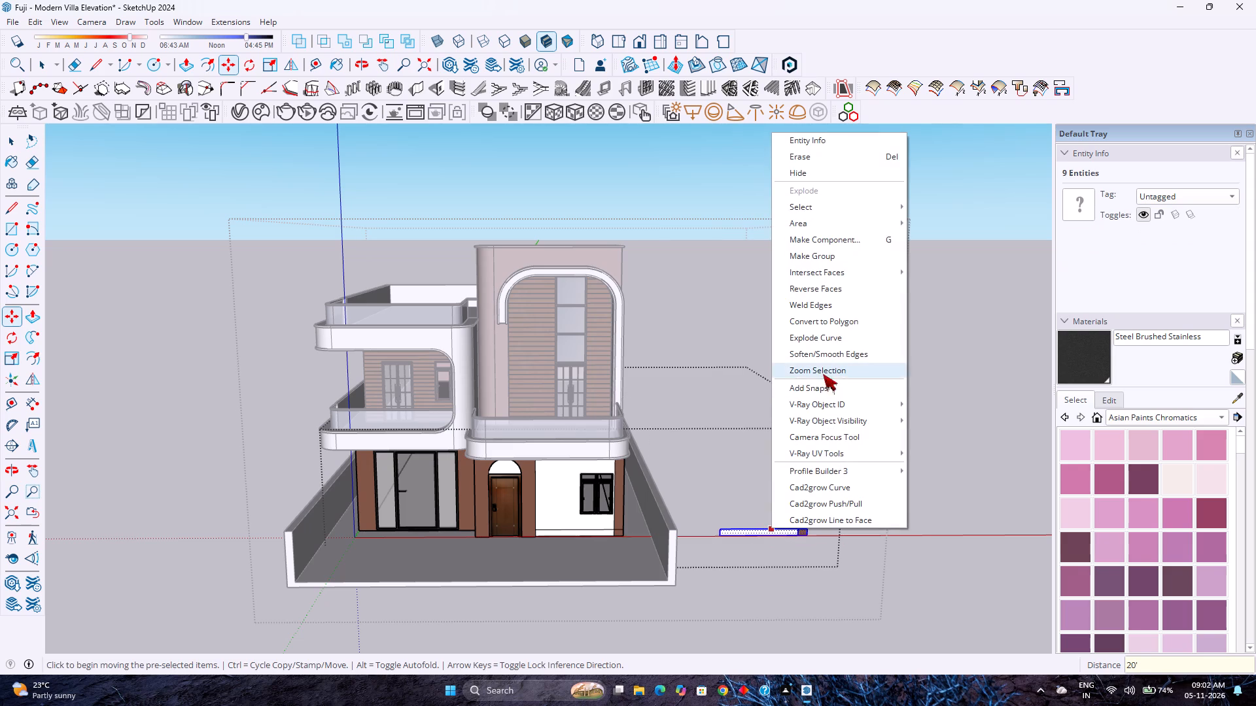
left_click(837, 261)
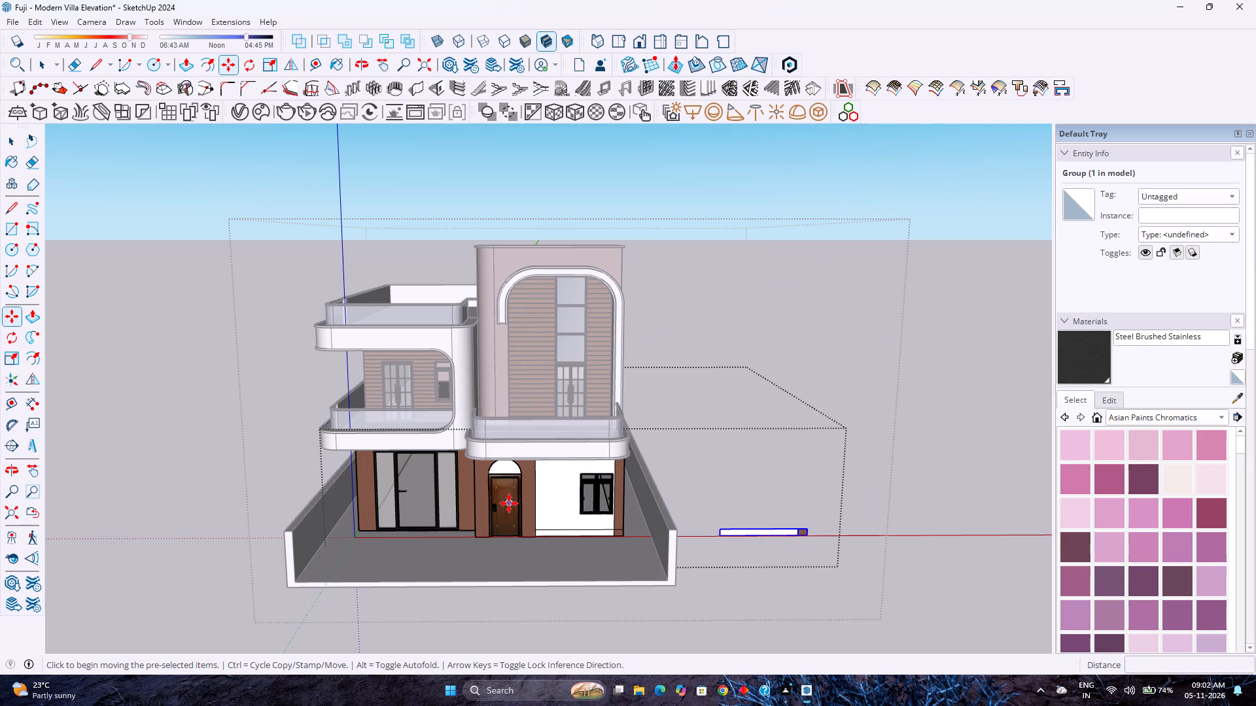
Erase the leftover 9" high division lines from the white wall and the adjoining brown strip.
scroll(527, 511, "up", 18)
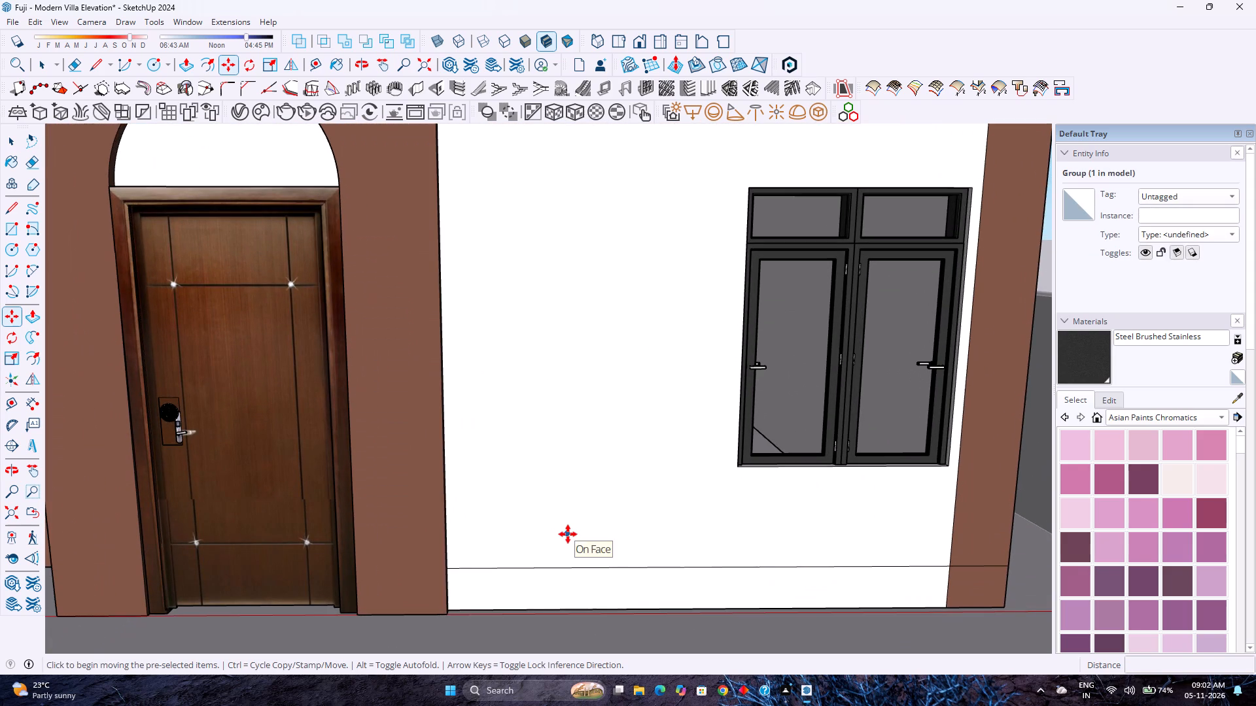
key("e")
left_click(556, 569)
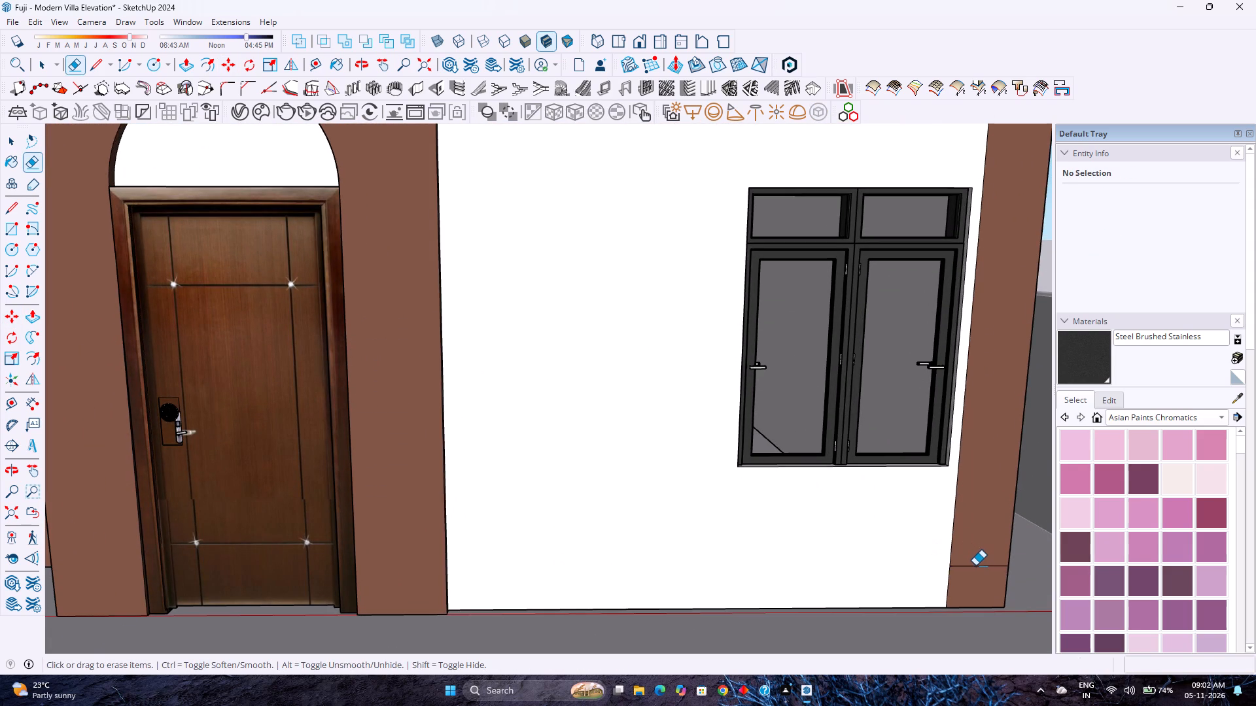
left_click(975, 565)
key("space")
left_click(947, 590)
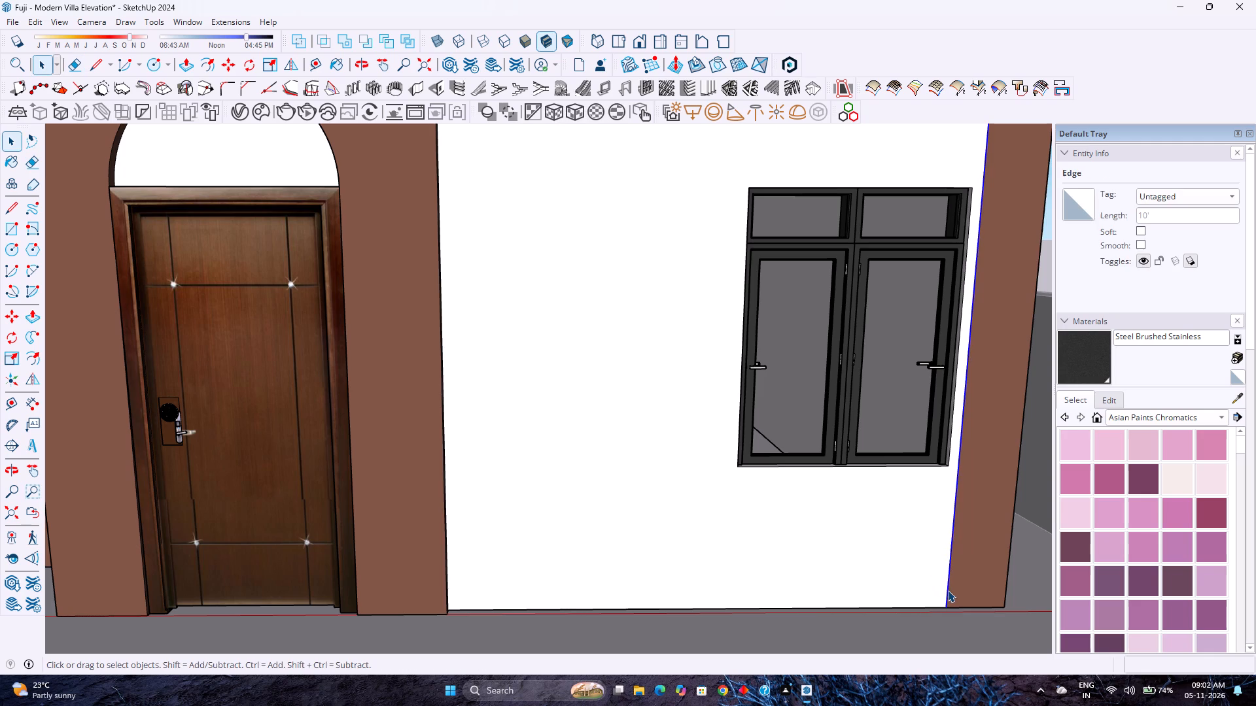
left_click(919, 606)
Move the copied 9" base strip group 20' back along the red axis onto the front wall's base.
scroll(726, 561, "down", 6)
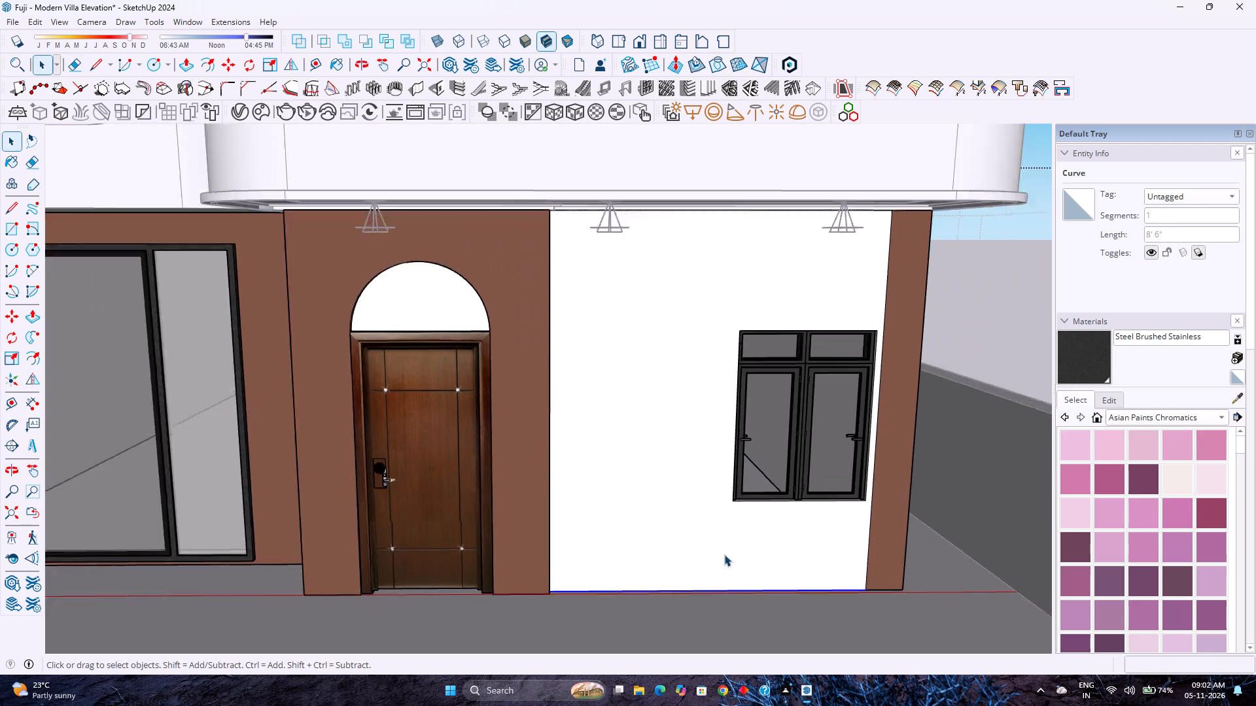
scroll(724, 554, "down", 10)
left_click(969, 558)
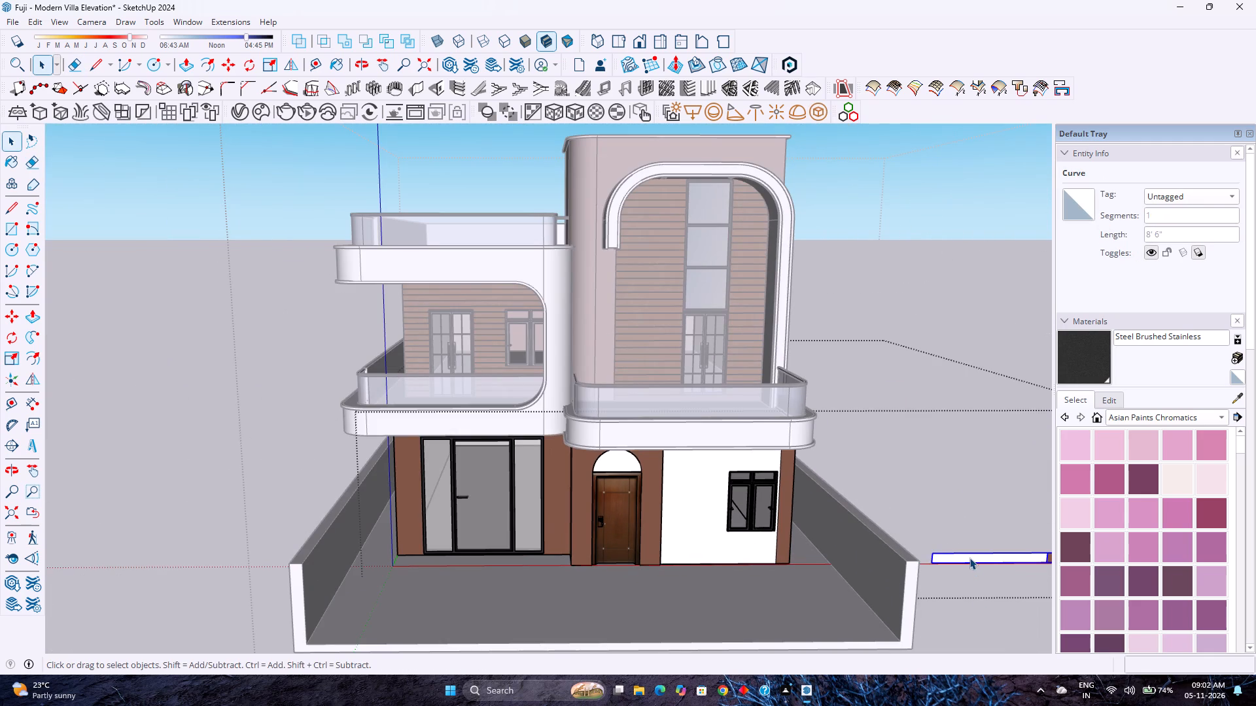
left_click(969, 558)
key("Escape")
left_click(968, 556)
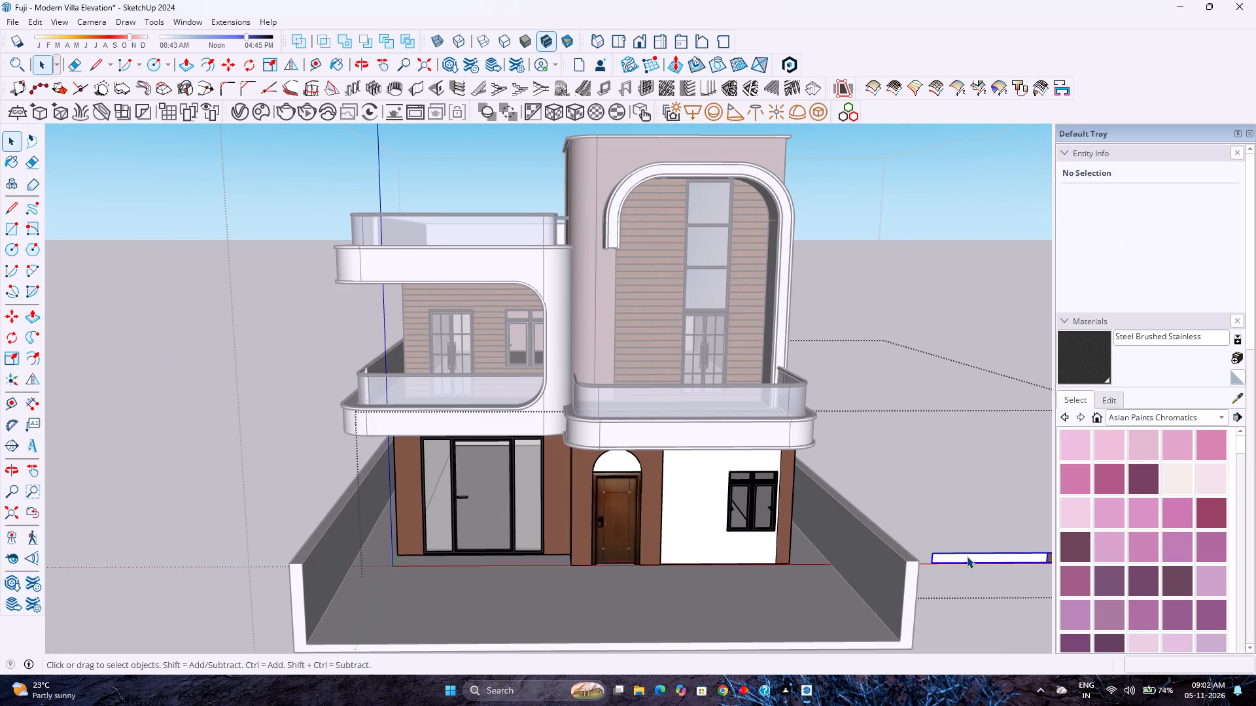
key("m")
left_click(935, 567)
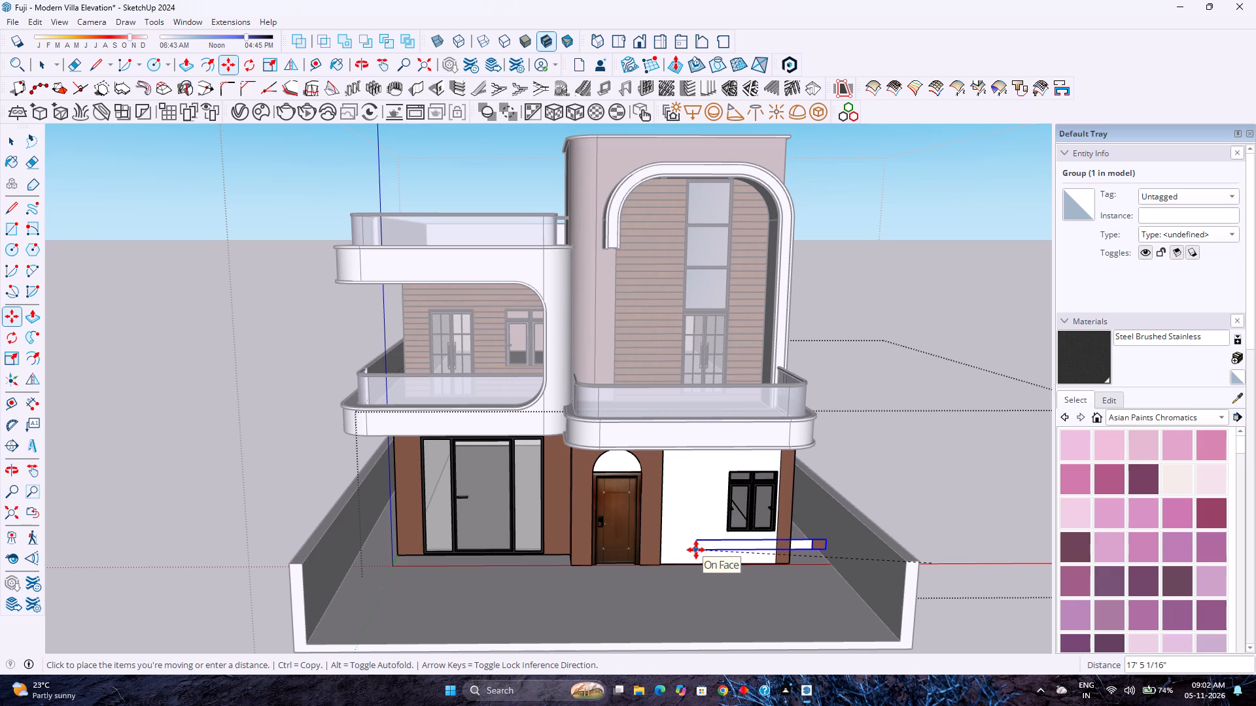
key("Right")
type("20'")
key("Return")
key("space")
Open the base strip group for editing and erase the edge dividing its white and brown faces.
scroll(699, 566, "up", 3)
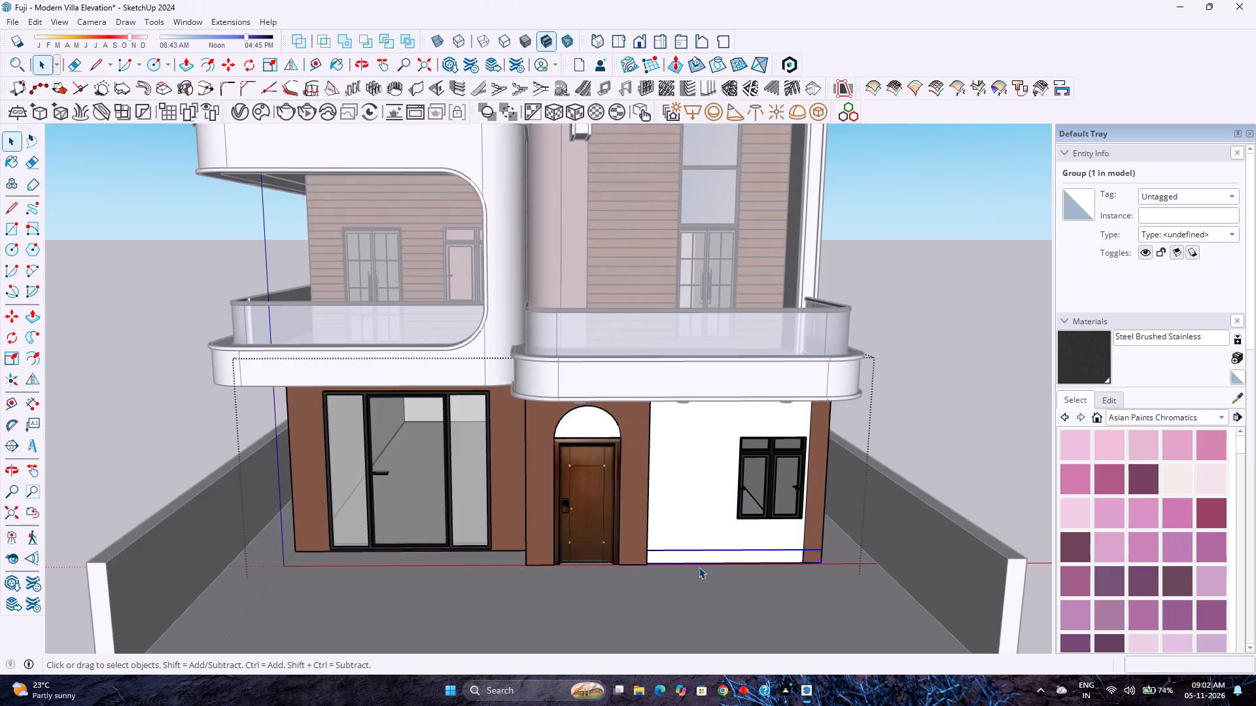
scroll(699, 567, "up", 3)
left_click(706, 558)
scroll(712, 557, "up", 4)
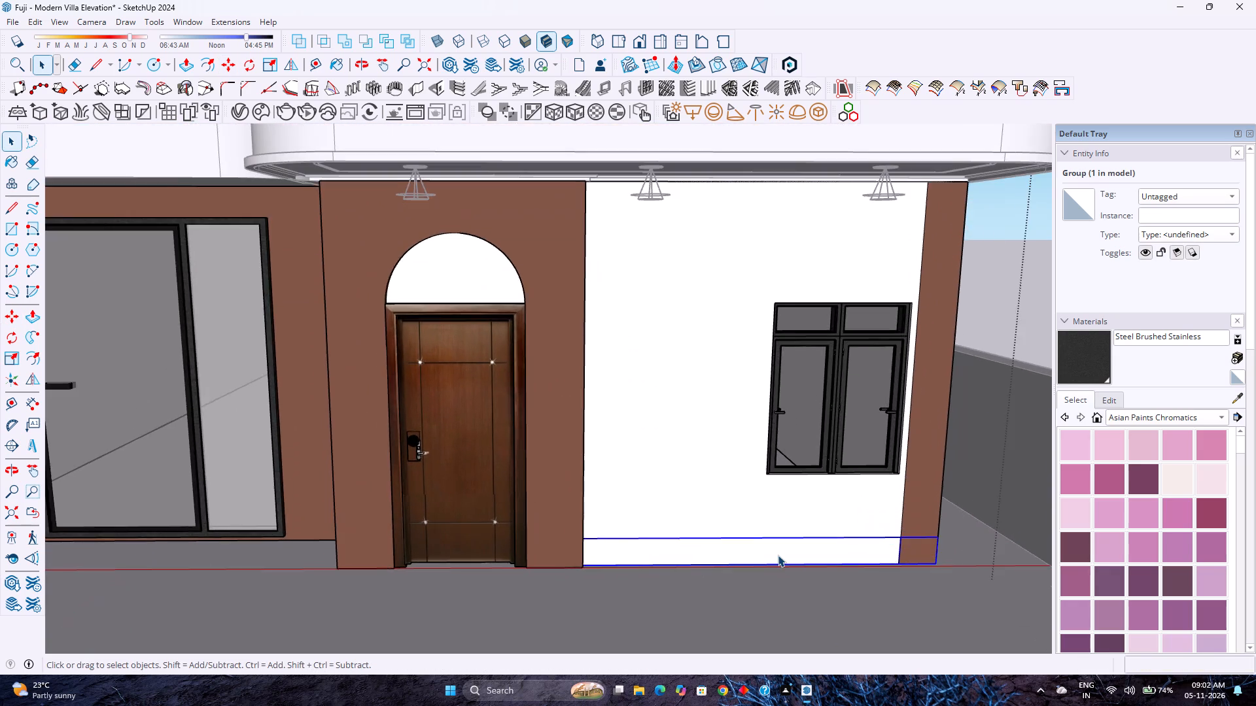
double_click(778, 555)
scroll(879, 552, "up", 3)
left_click(907, 551)
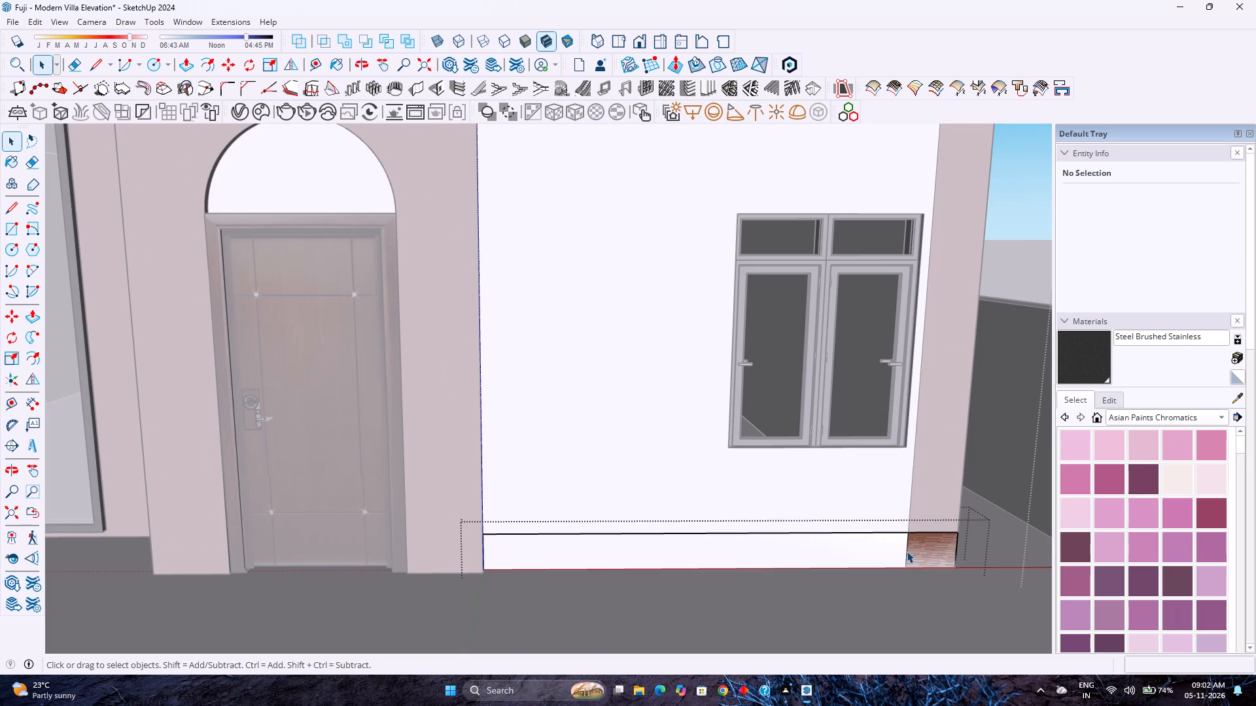
key("Delete")
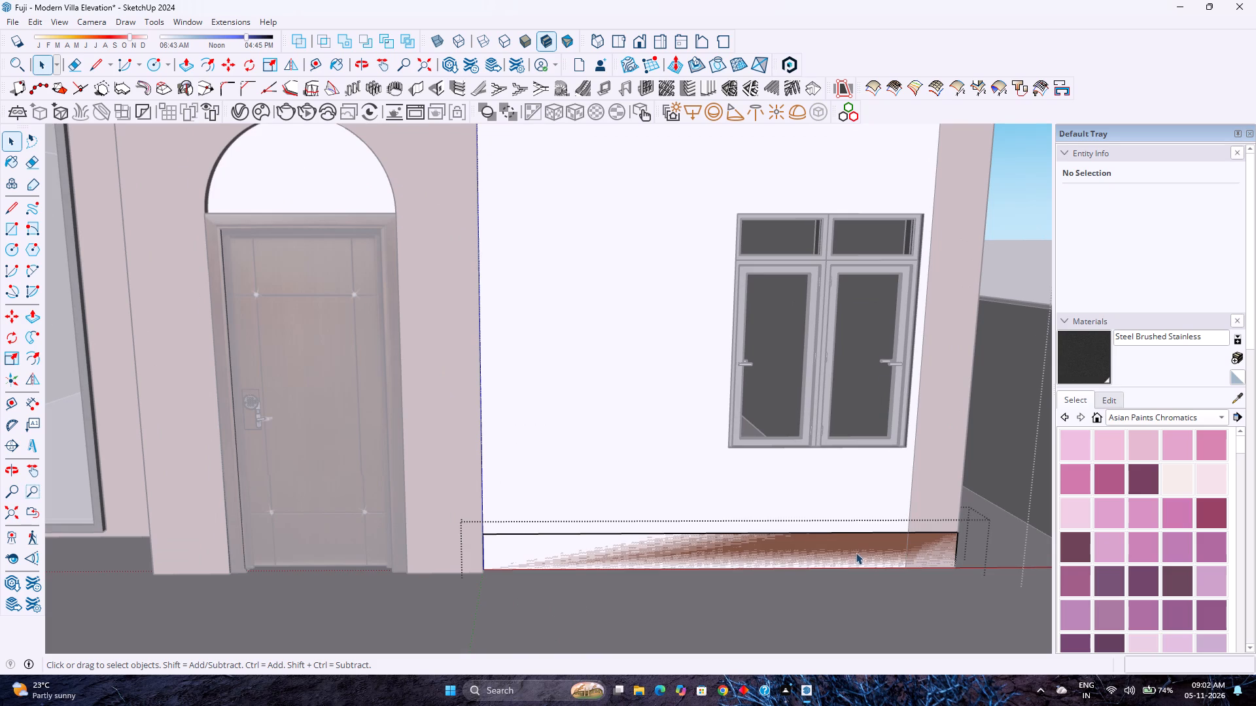
Change the base strip face's front paint to the default material.
left_click(841, 548)
scroll(1164, 327, "up", 4)
left_click(1087, 197)
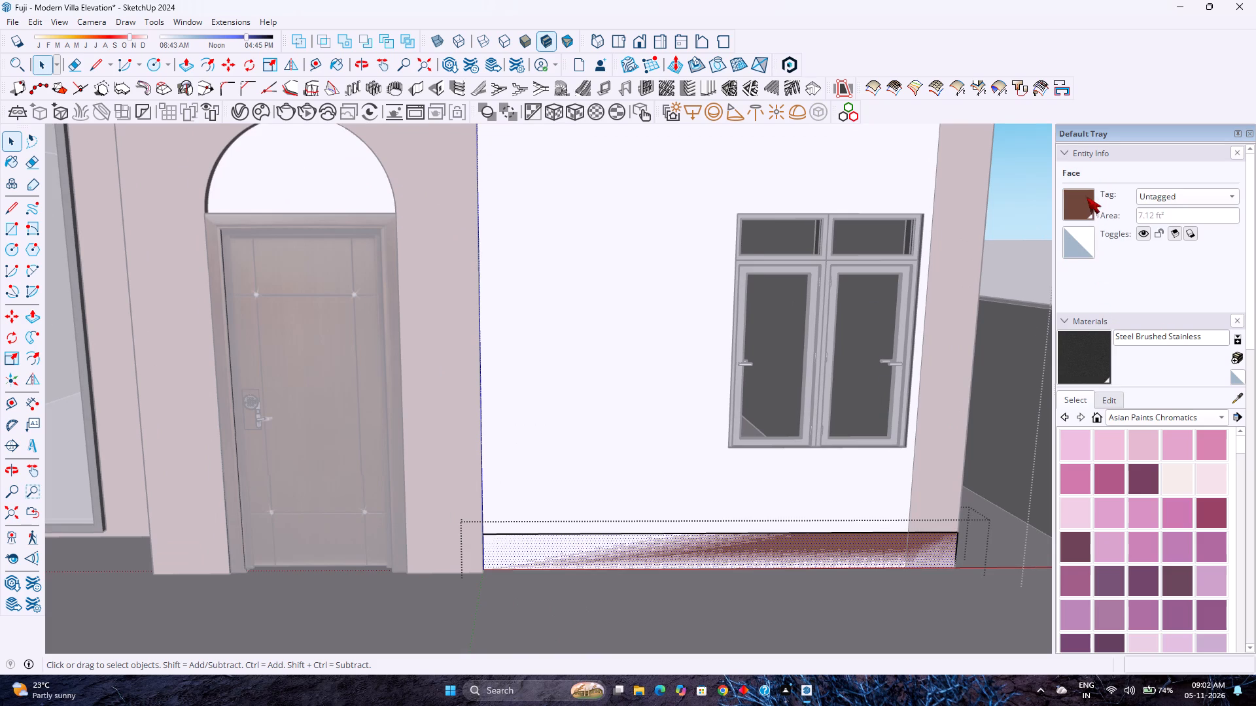
scroll(608, 312, "up", 15)
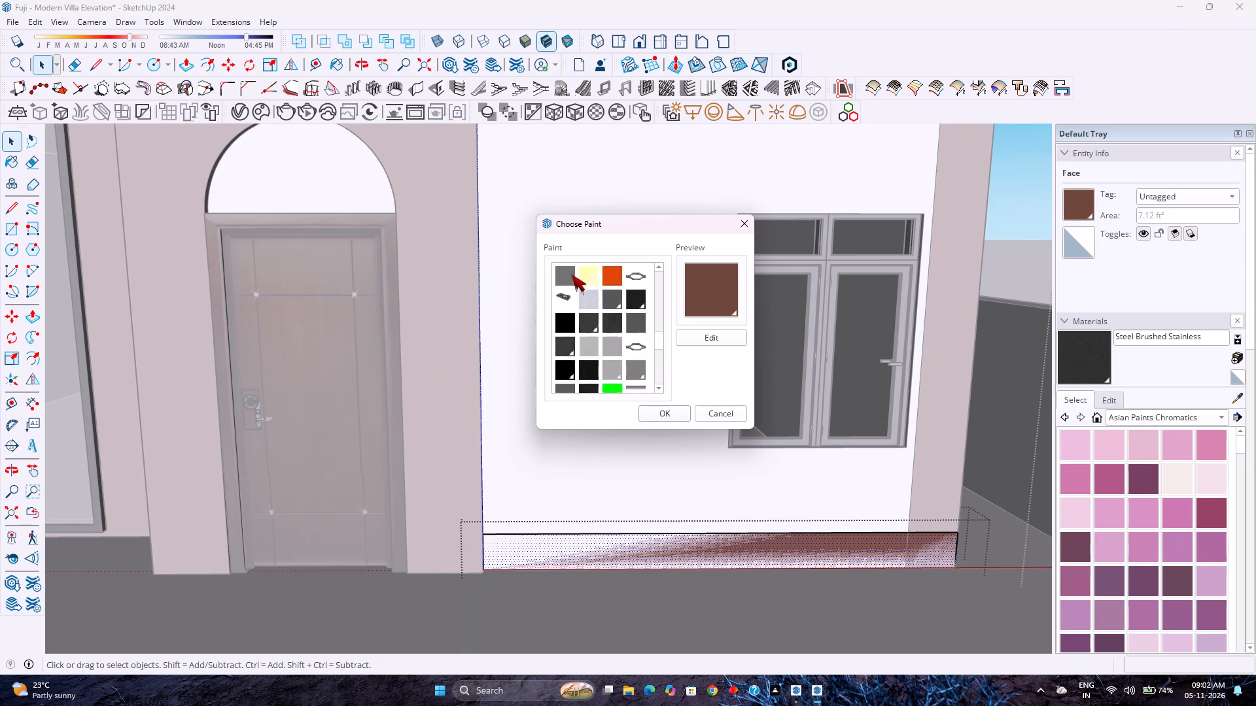
scroll(572, 275, "up", 20)
scroll(572, 275, "up", 5)
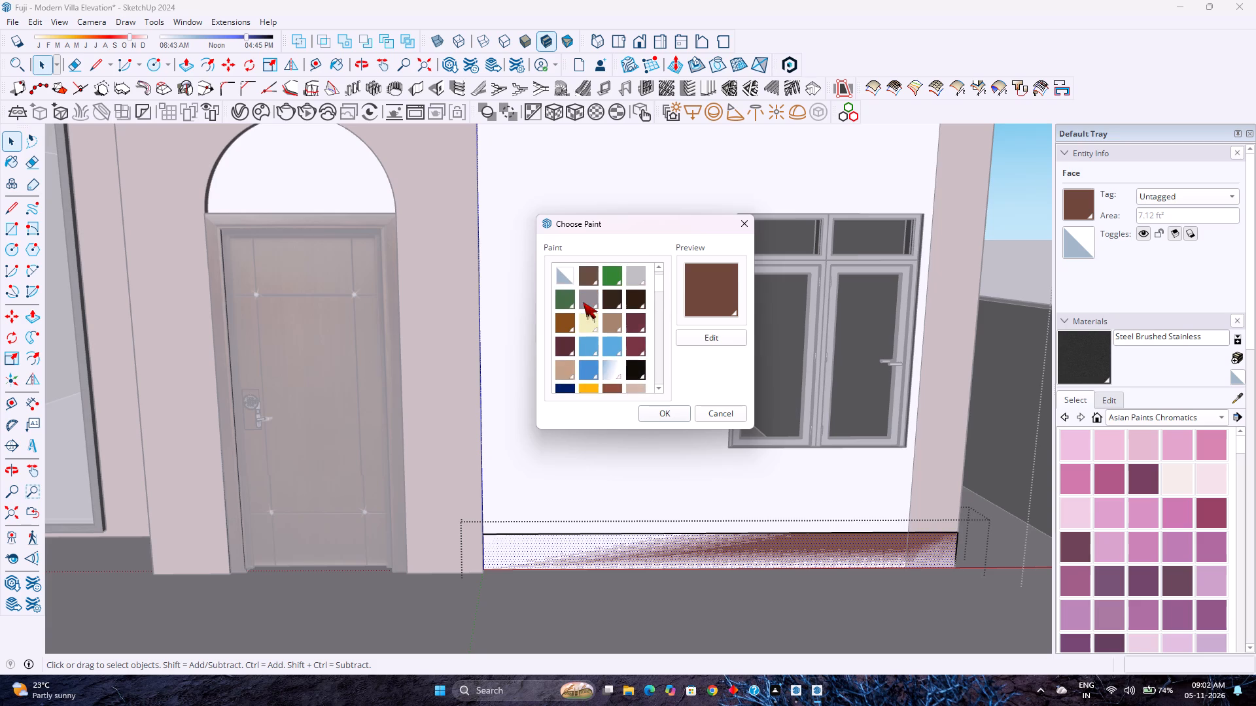
scroll(583, 302, "up", 4)
left_click(565, 281)
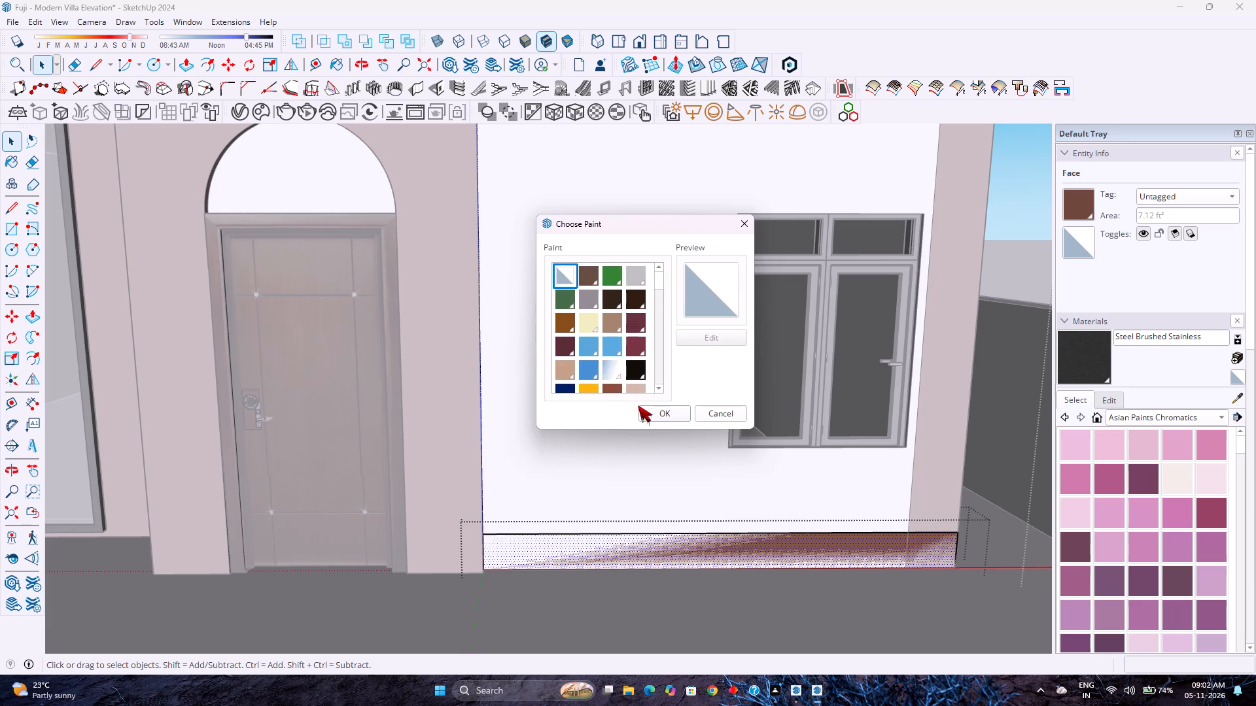
left_click(648, 414)
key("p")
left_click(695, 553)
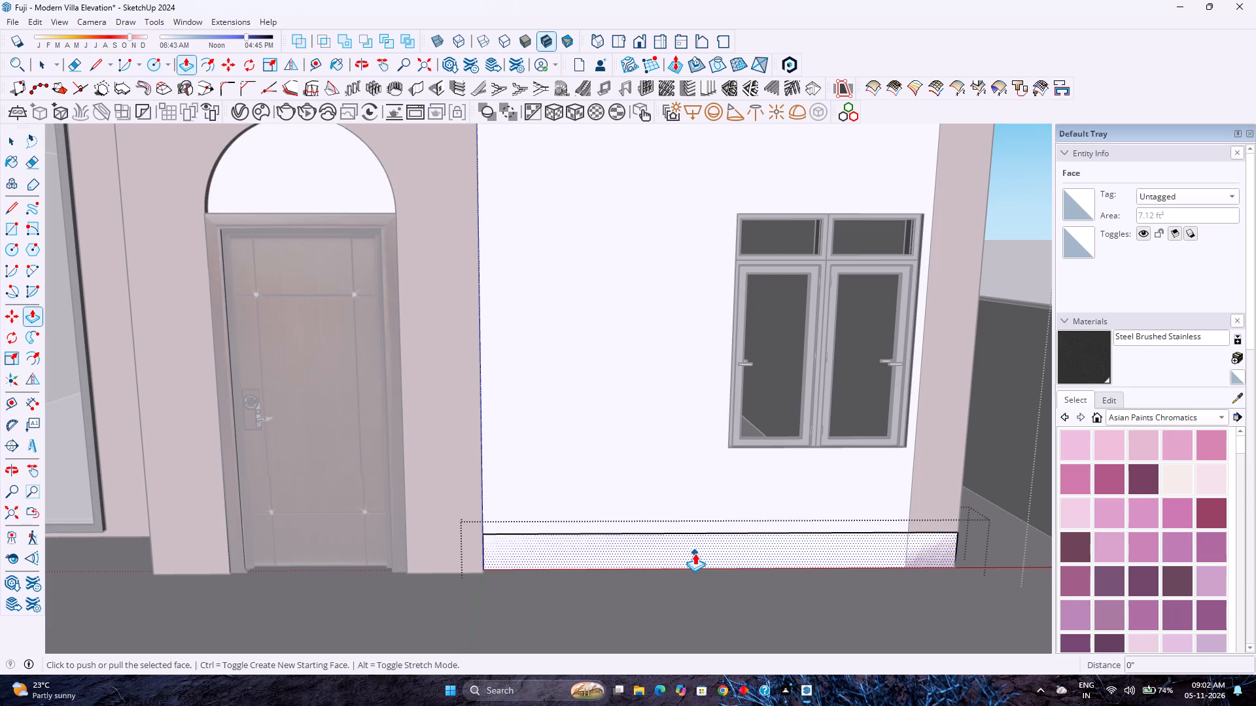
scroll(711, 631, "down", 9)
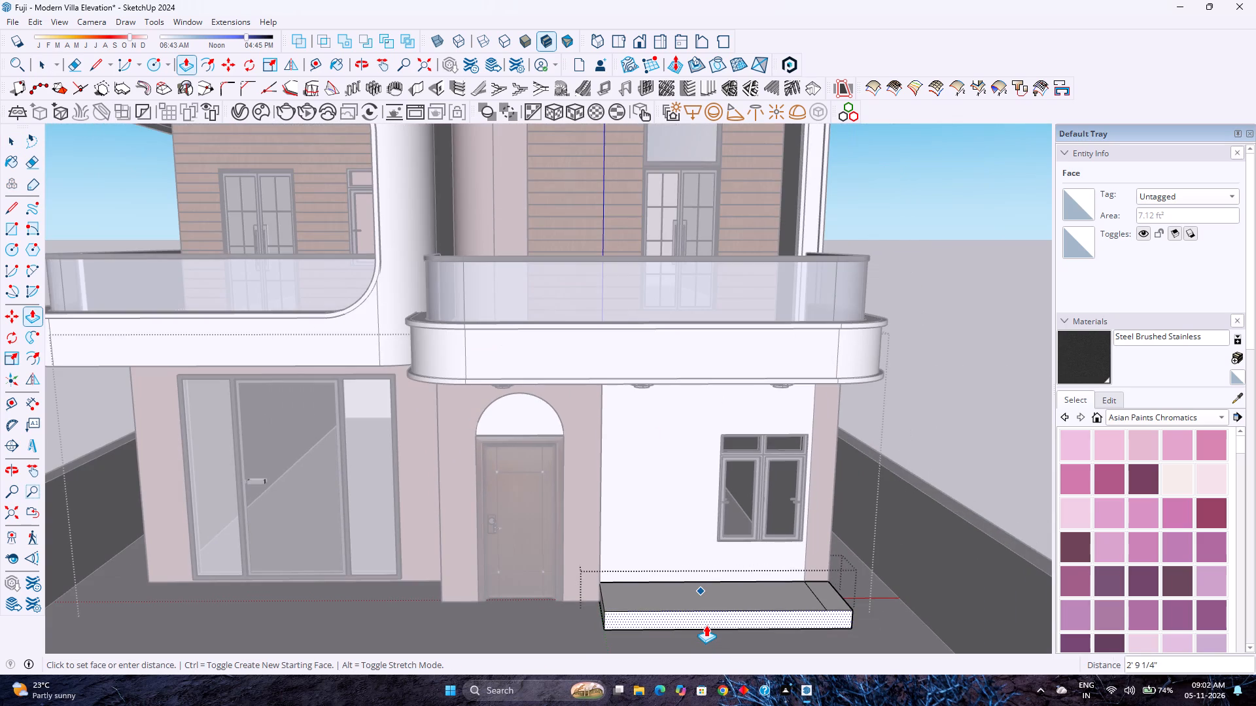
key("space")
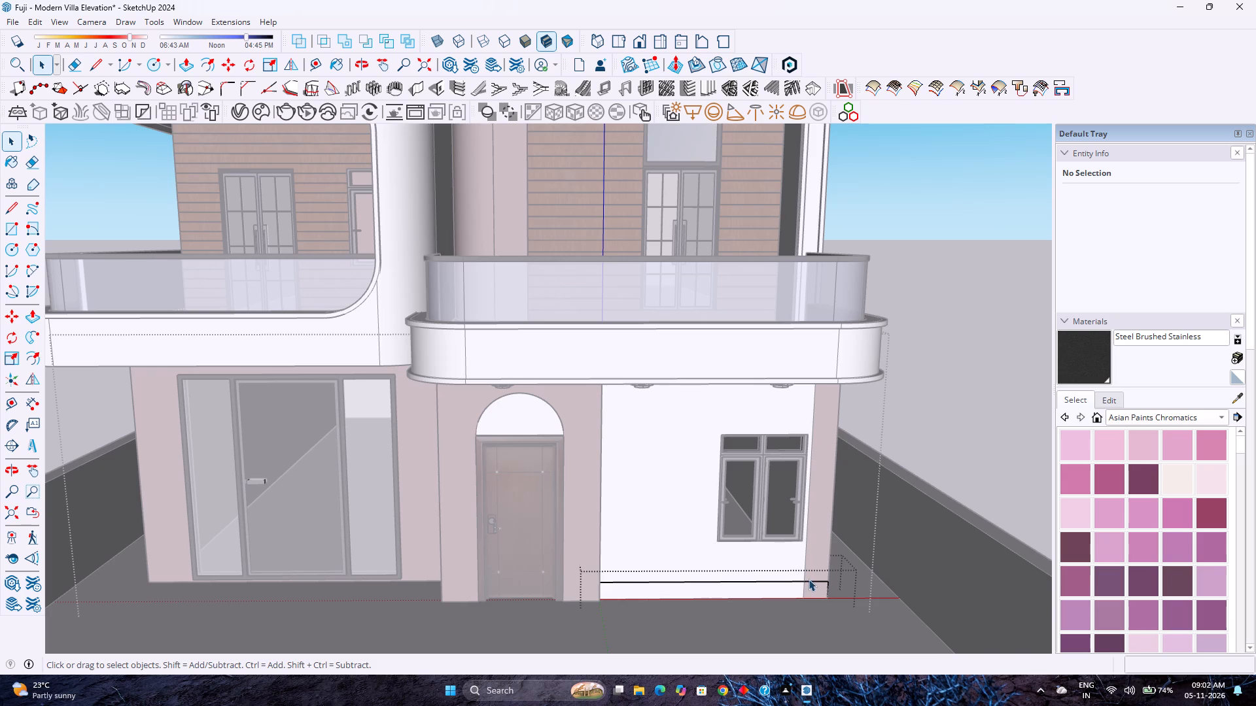
Weld the two top edges of the base strip into one curve.
left_click(812, 582)
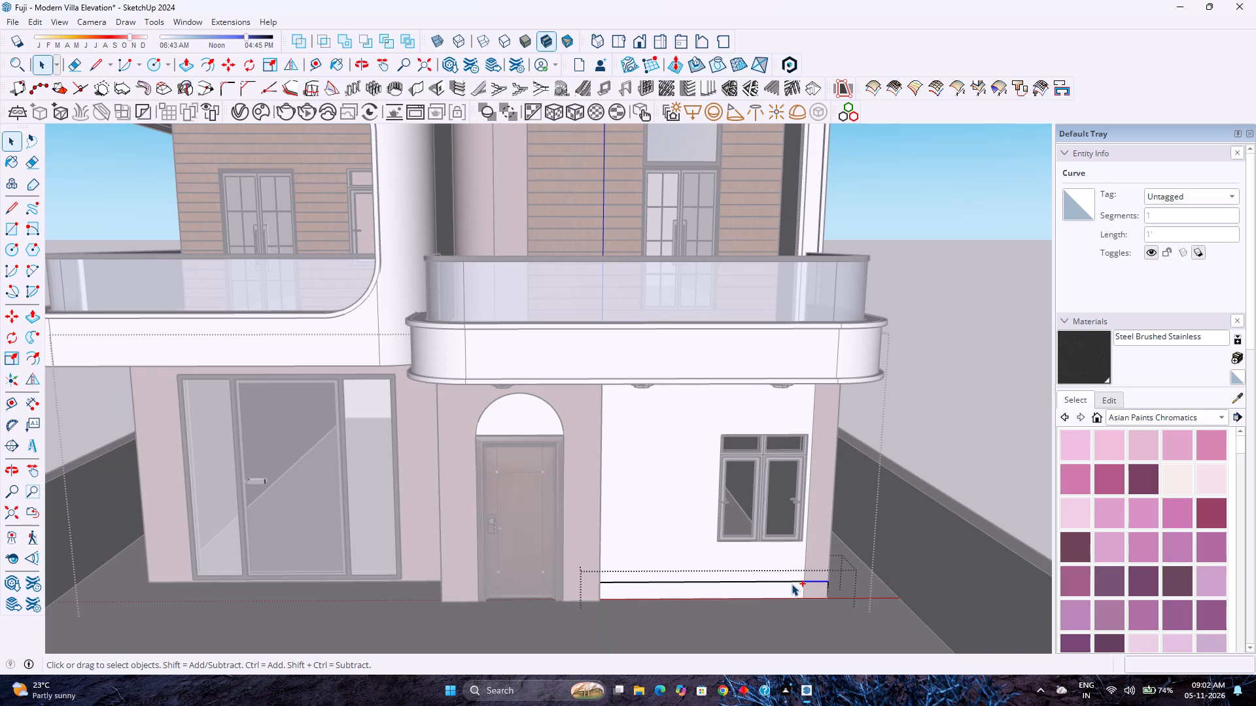
left_click(790, 583, "ctrl")
right_click(790, 581)
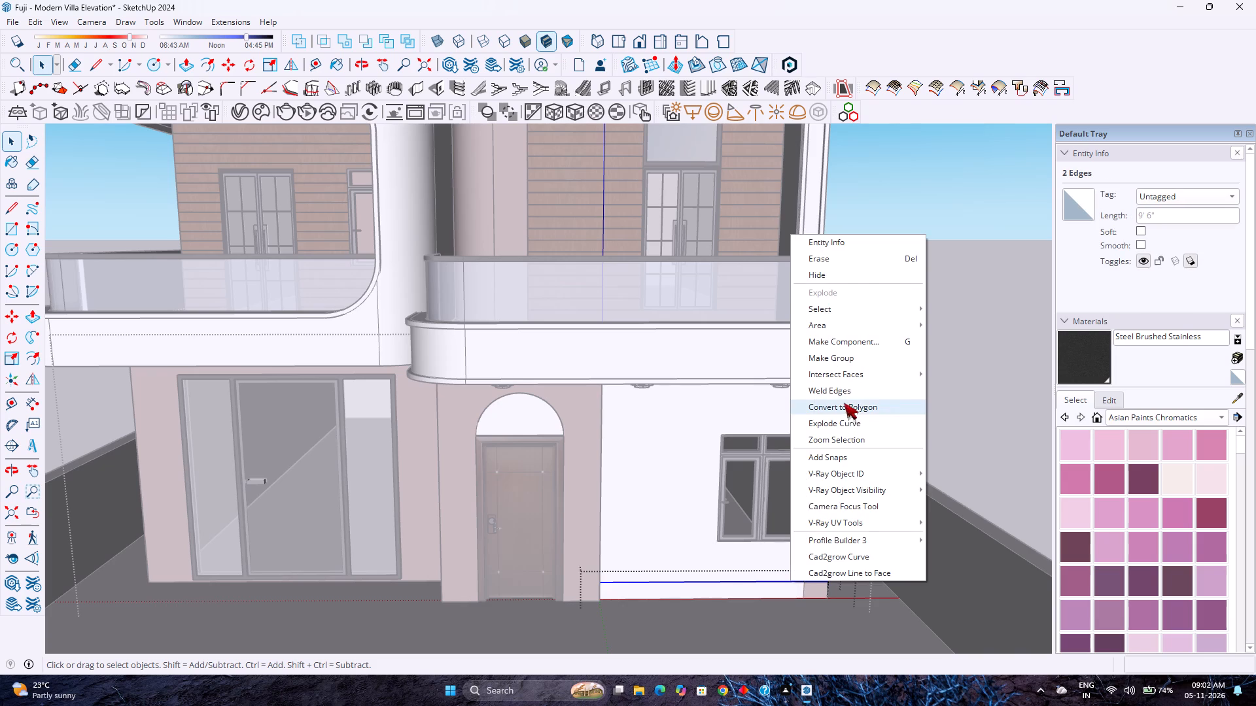
left_click(839, 395)
Weld the two bottom edges of the base strip into one curve.
left_click(814, 598)
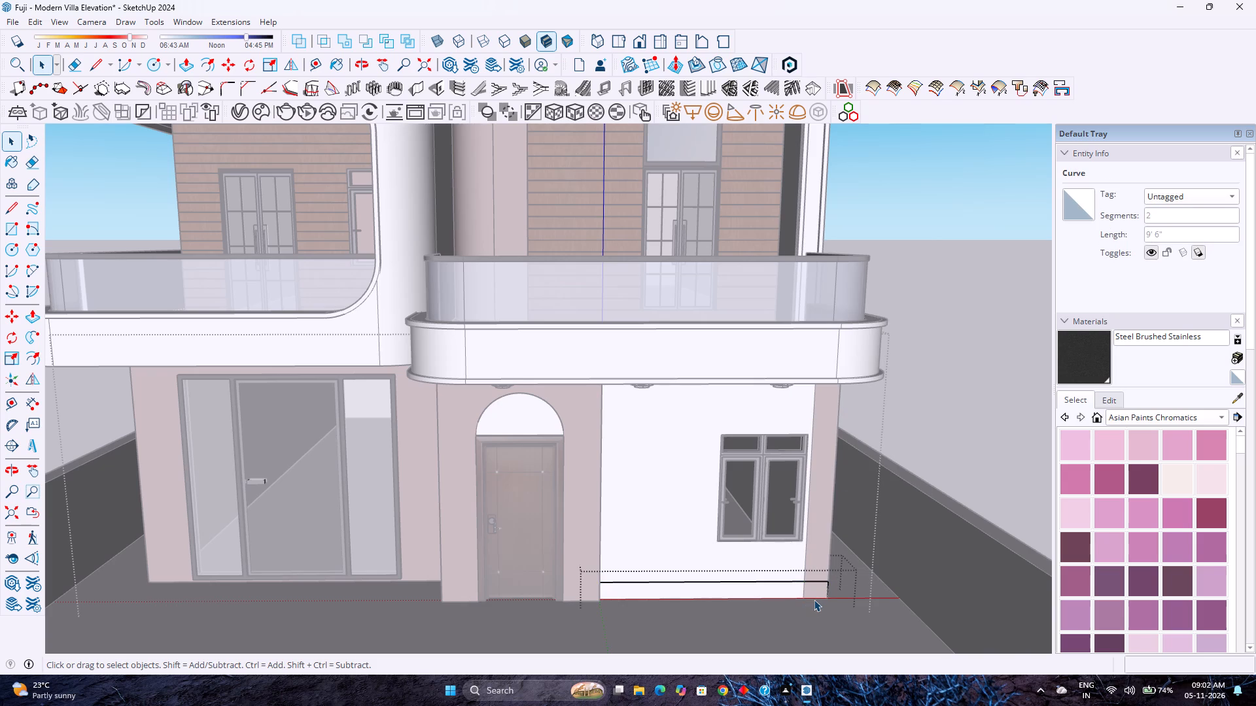
scroll(814, 601, "up", 11)
left_click_drag(705, 582, 831, 622)
left_click_drag(813, 614, 698, 590)
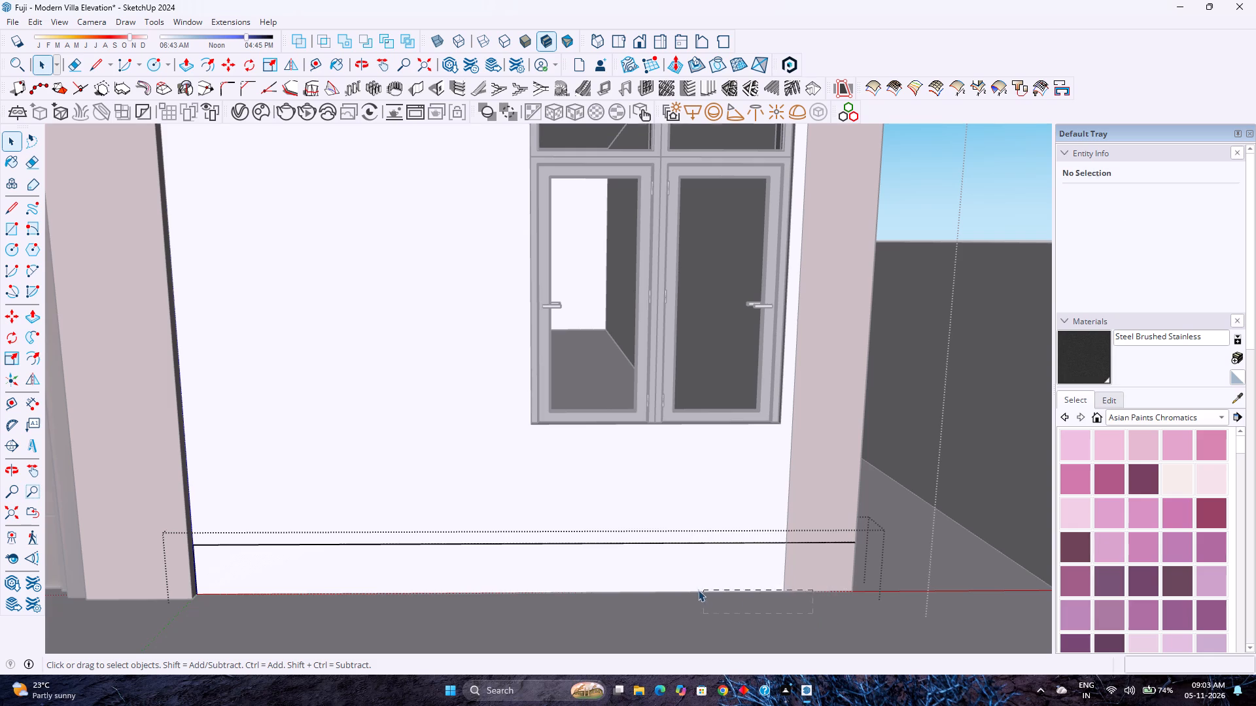
left_click_drag(698, 590, 689, 580)
right_click(782, 594)
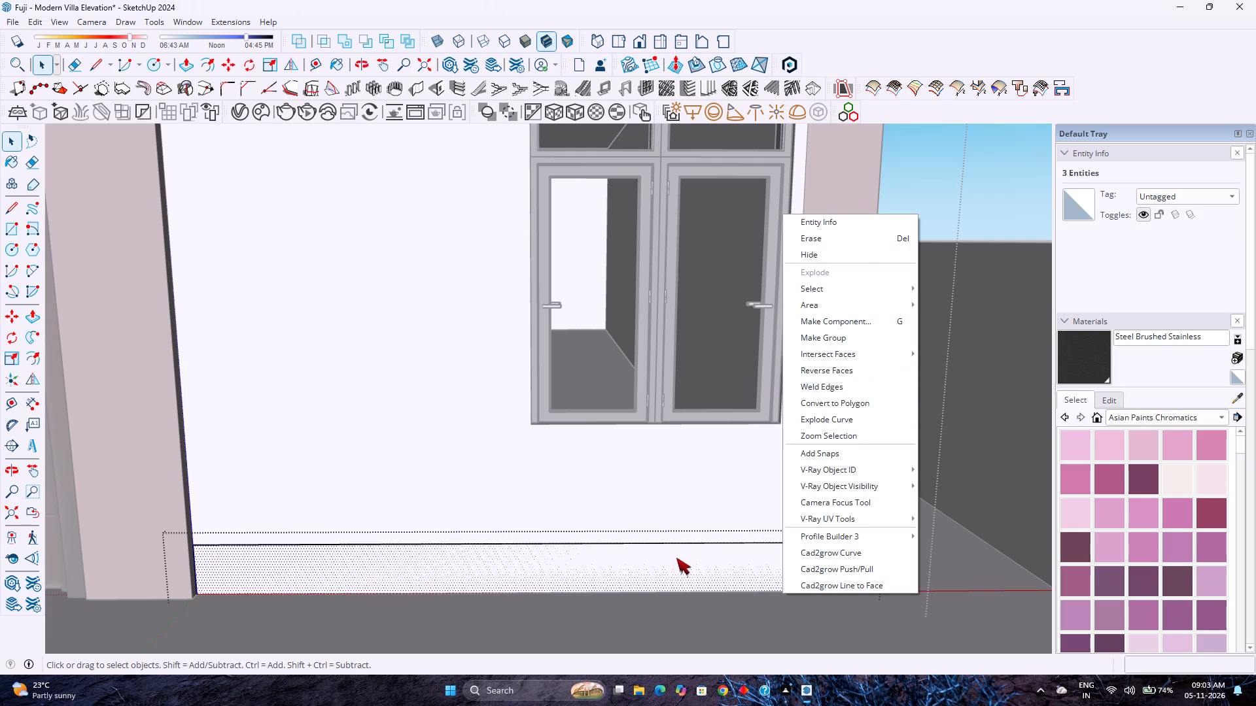
left_click(687, 593)
scroll(744, 592, "down", 4)
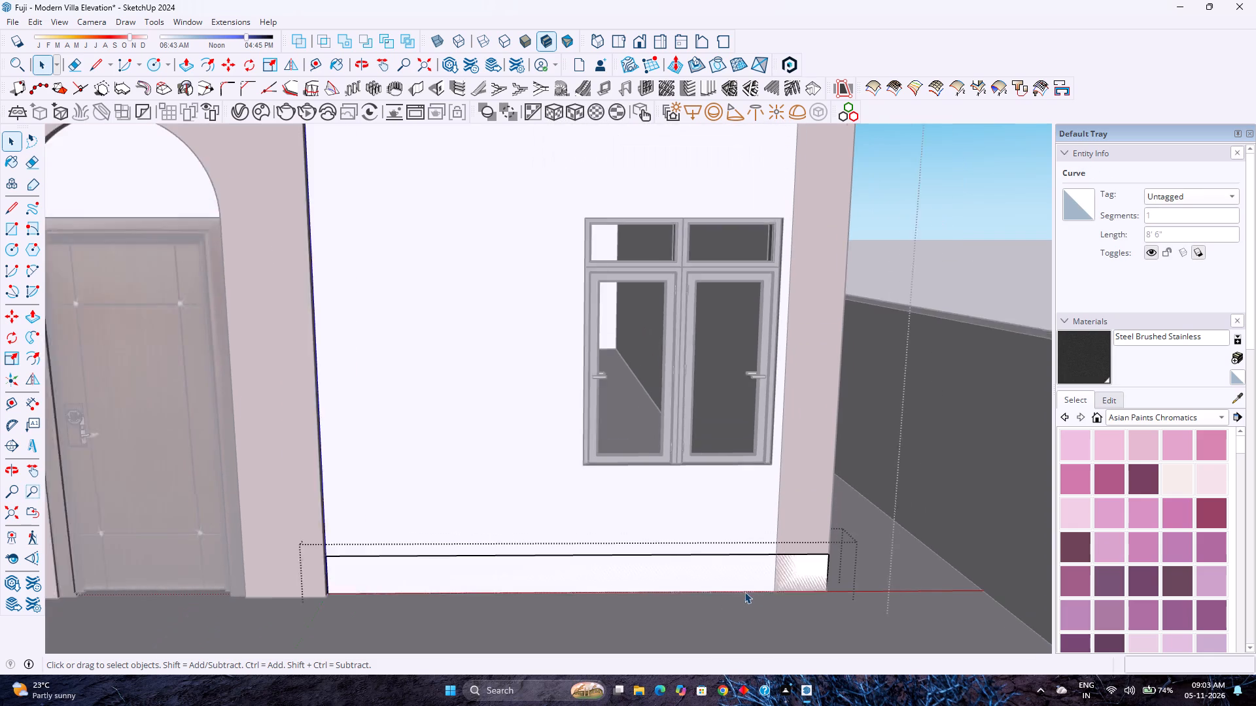
scroll(766, 592, "up", 5)
middle_click_drag(765, 595, 750, 518)
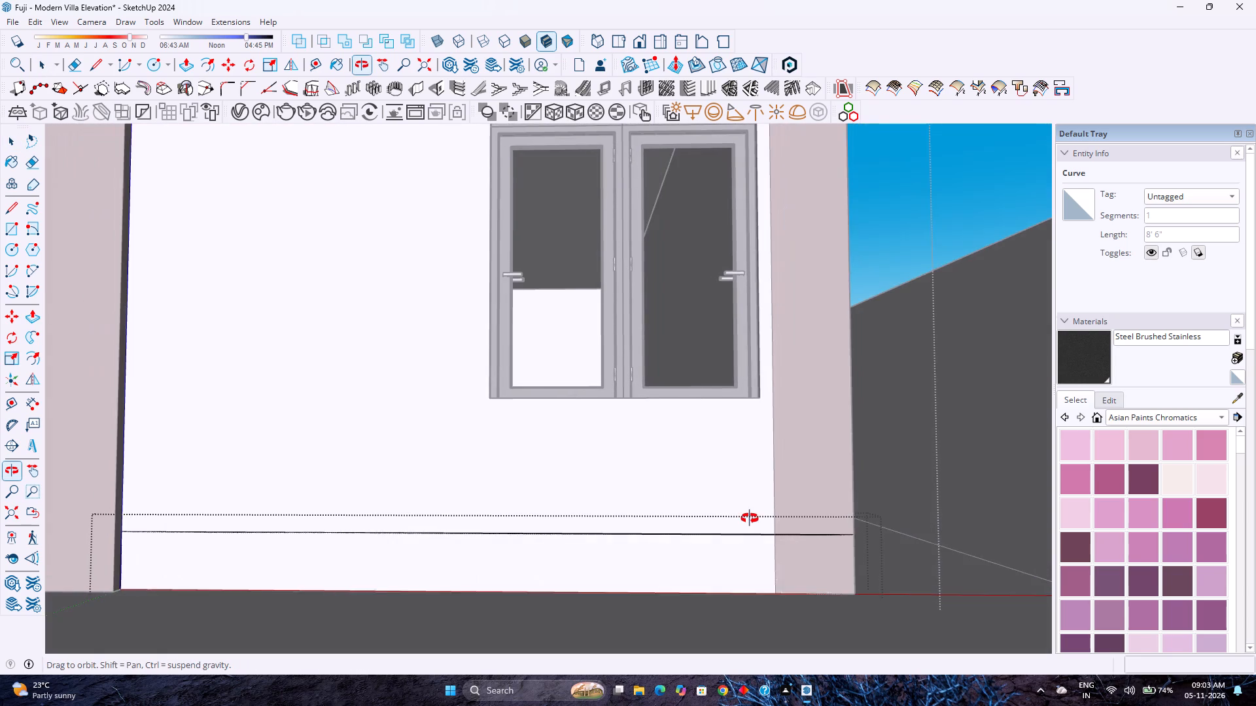
middle_click_drag(750, 518, 750, 518)
scroll(762, 588, "up", 18)
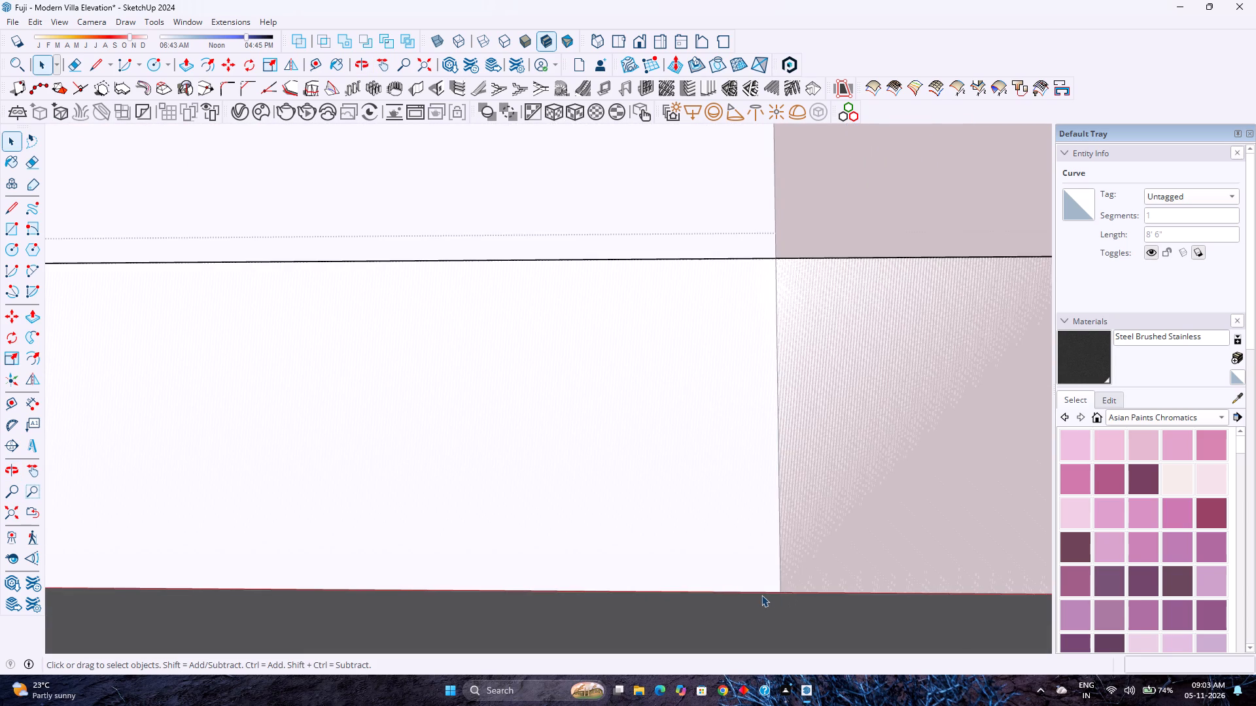
left_click(755, 592, "ctrl")
left_click(797, 592, "ctrl")
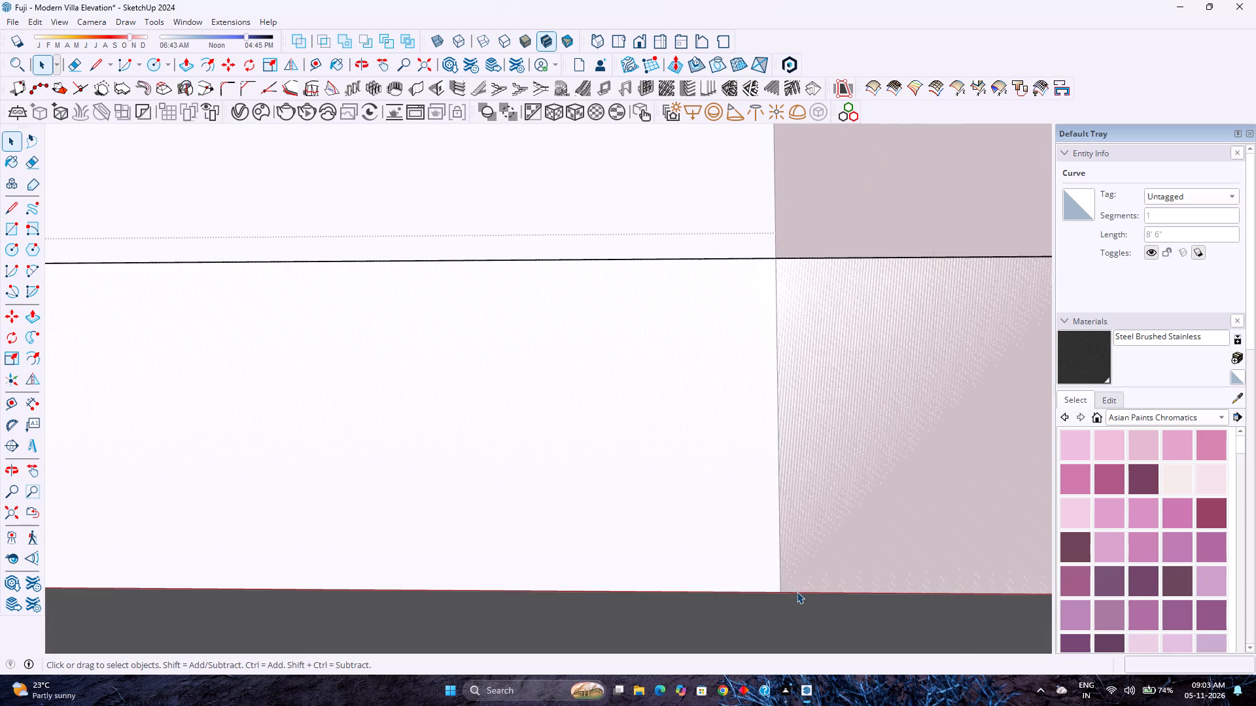
right_click(797, 592)
left_click(841, 399)
Push/Pull the base strip face 3' outward from the wall to form a low platform beneath the window.
scroll(703, 491, "down", 9)
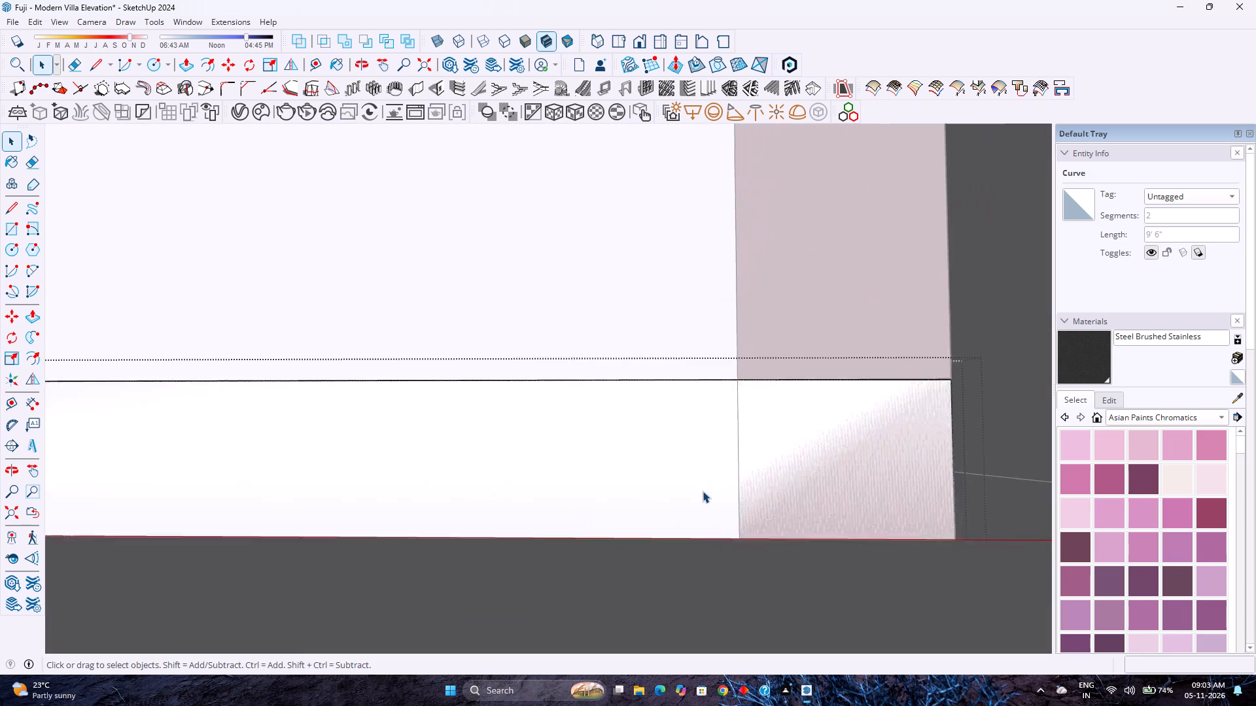
middle_click_drag(706, 496, 735, 524)
scroll(737, 524, "down", 9)
key("p")
left_click(720, 510)
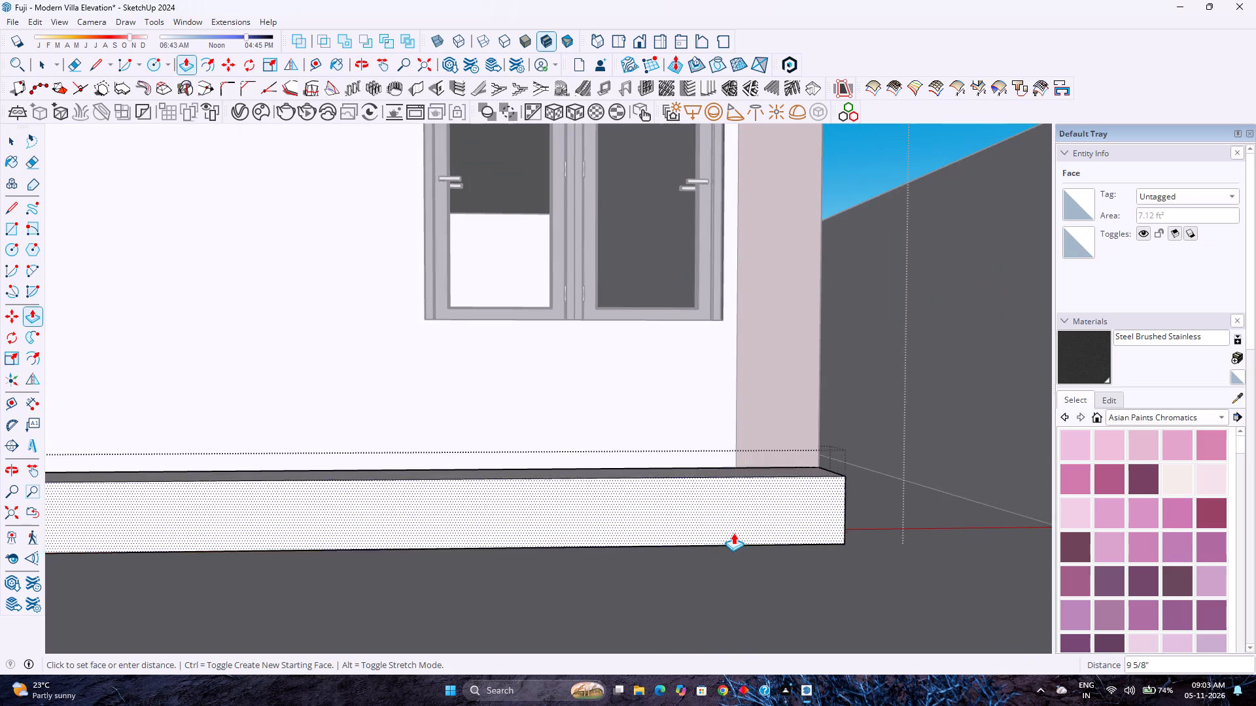
scroll(733, 533, "down", 11)
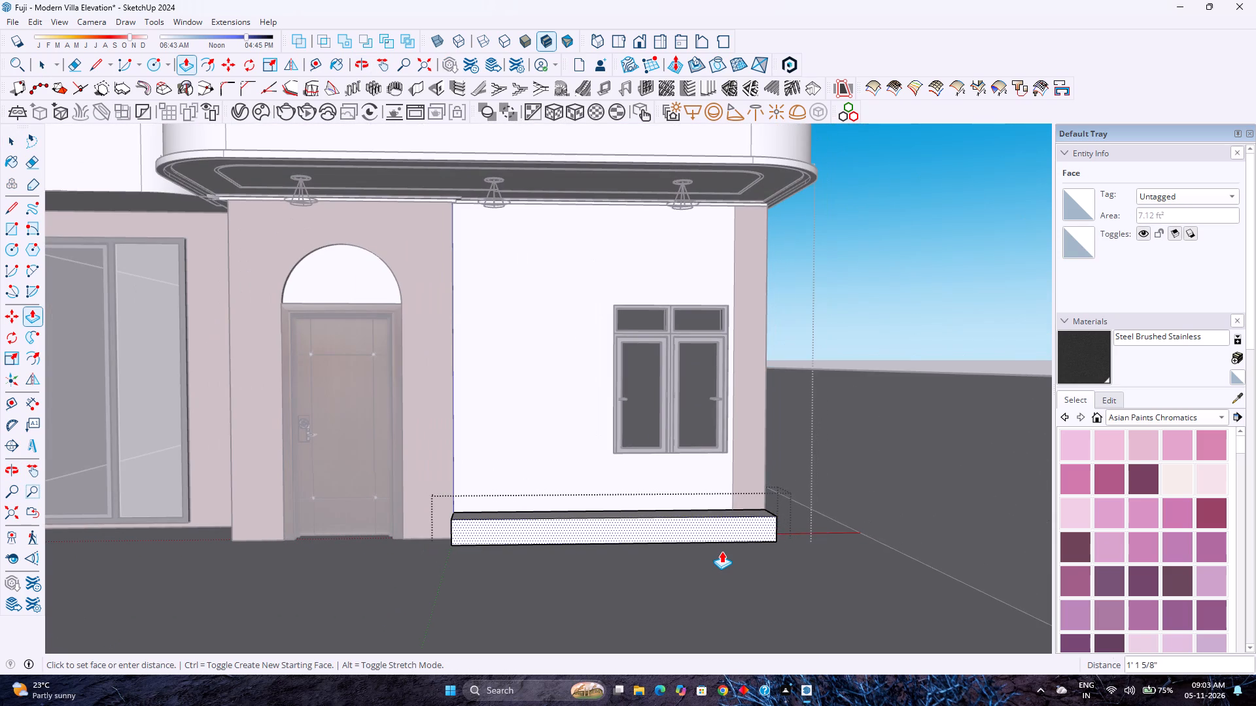
scroll(719, 577, "down", 3)
middle_click_drag(725, 588, 788, 624)
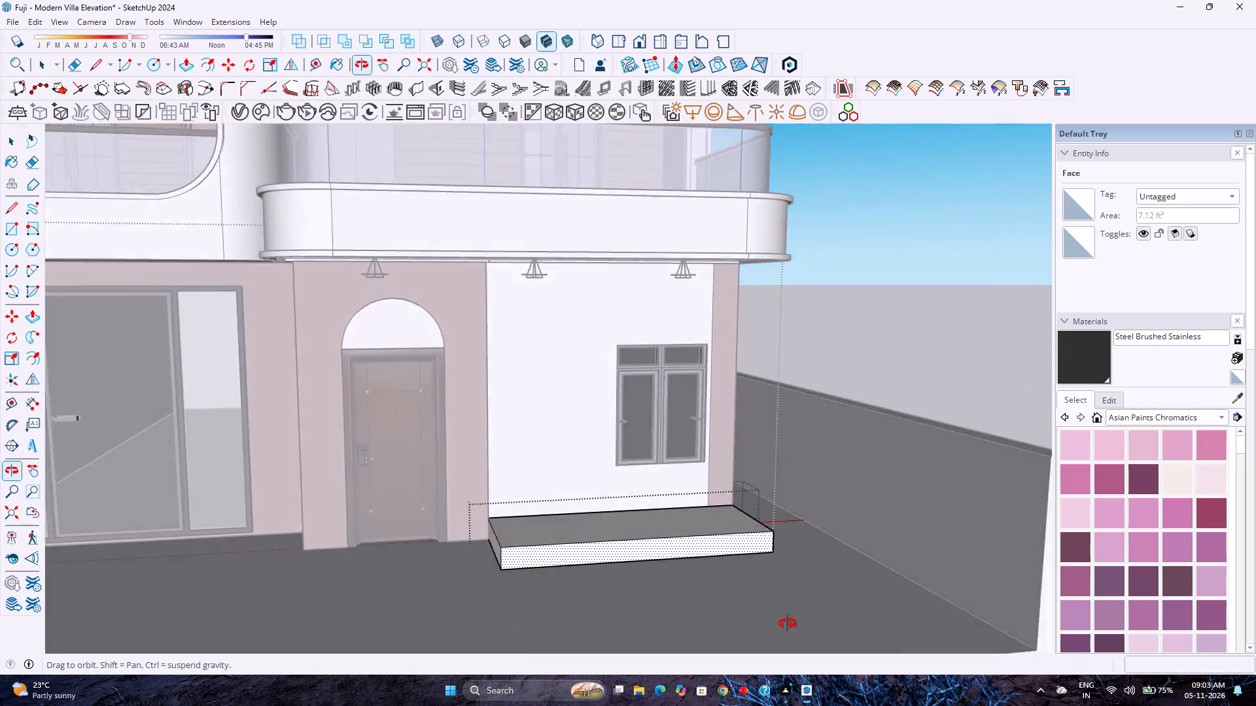
middle_click_drag(788, 624, 961, 653)
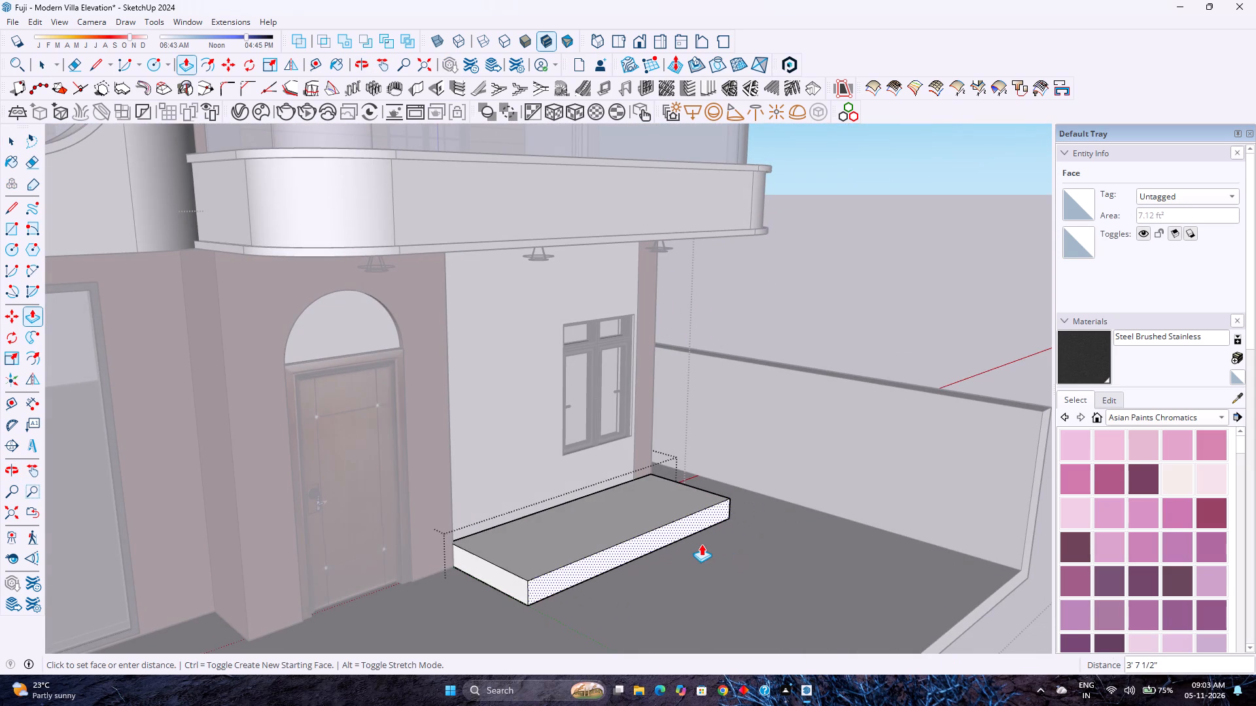
type("3'")
key("Return")
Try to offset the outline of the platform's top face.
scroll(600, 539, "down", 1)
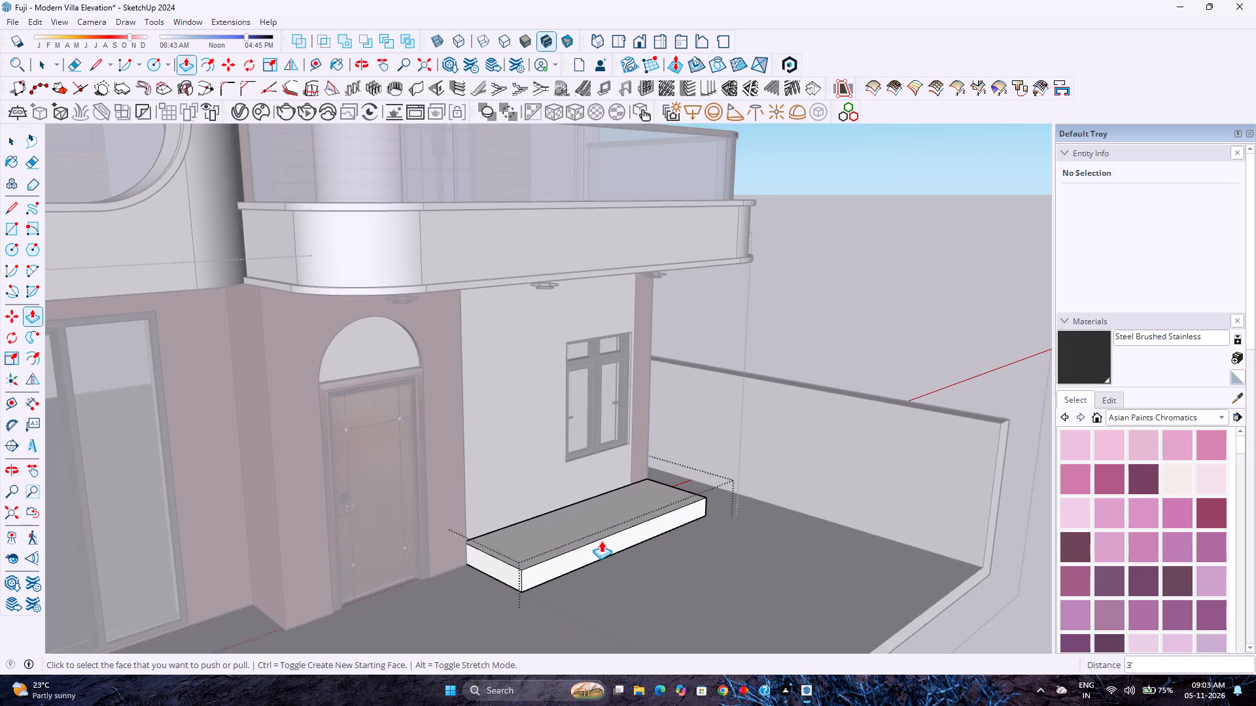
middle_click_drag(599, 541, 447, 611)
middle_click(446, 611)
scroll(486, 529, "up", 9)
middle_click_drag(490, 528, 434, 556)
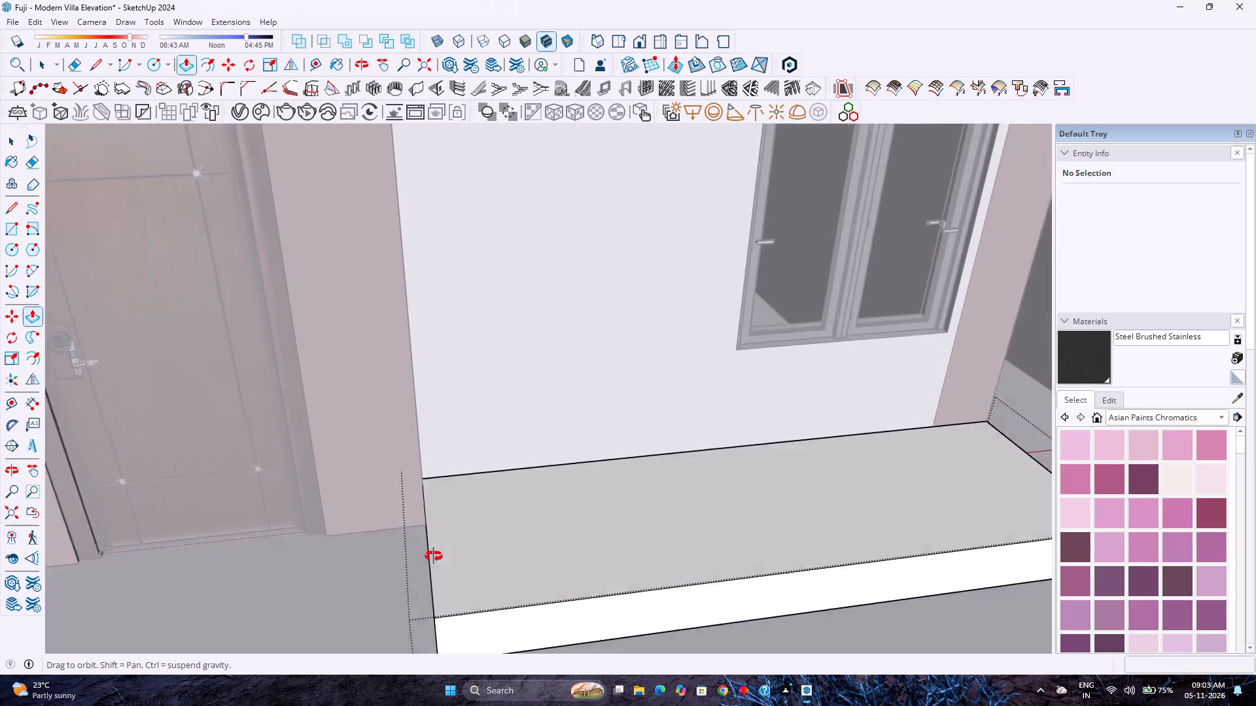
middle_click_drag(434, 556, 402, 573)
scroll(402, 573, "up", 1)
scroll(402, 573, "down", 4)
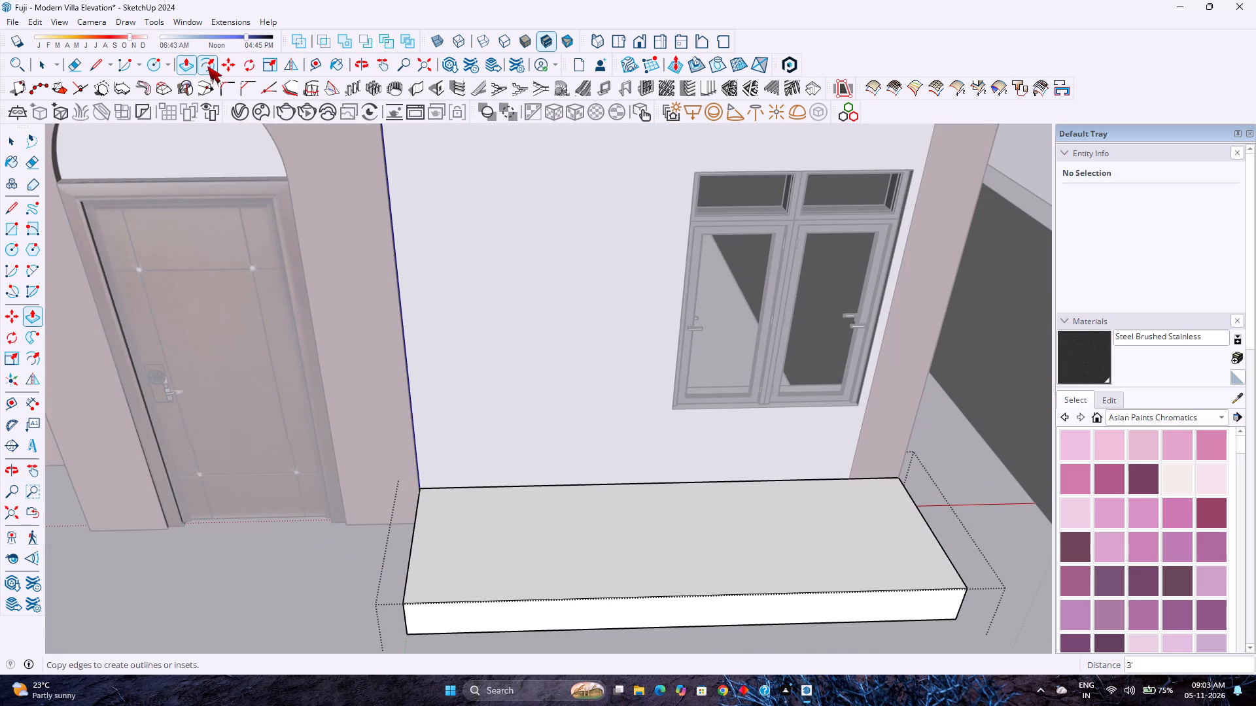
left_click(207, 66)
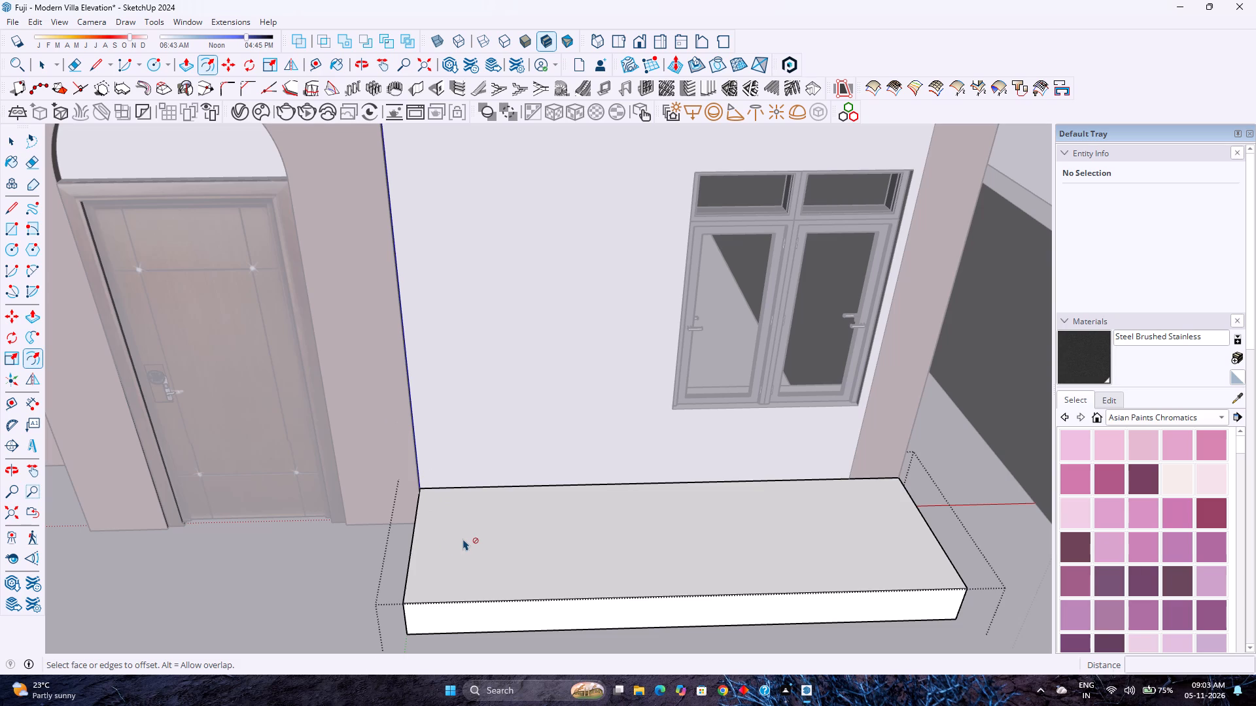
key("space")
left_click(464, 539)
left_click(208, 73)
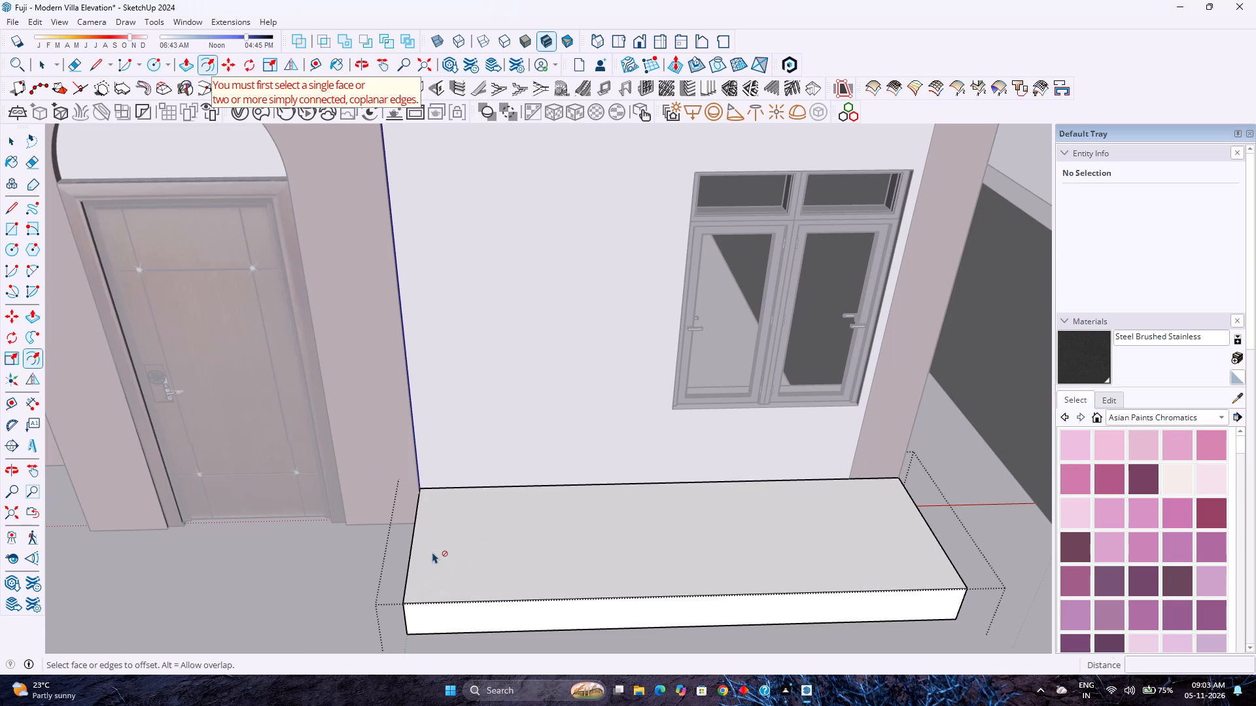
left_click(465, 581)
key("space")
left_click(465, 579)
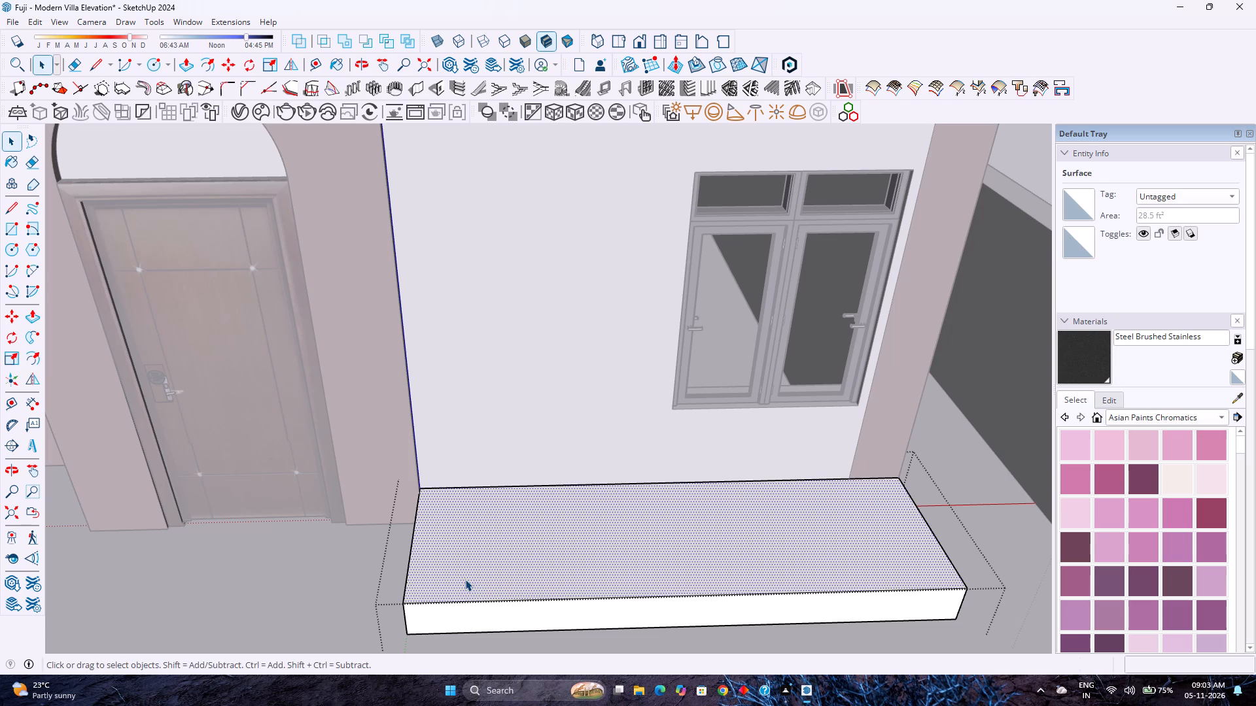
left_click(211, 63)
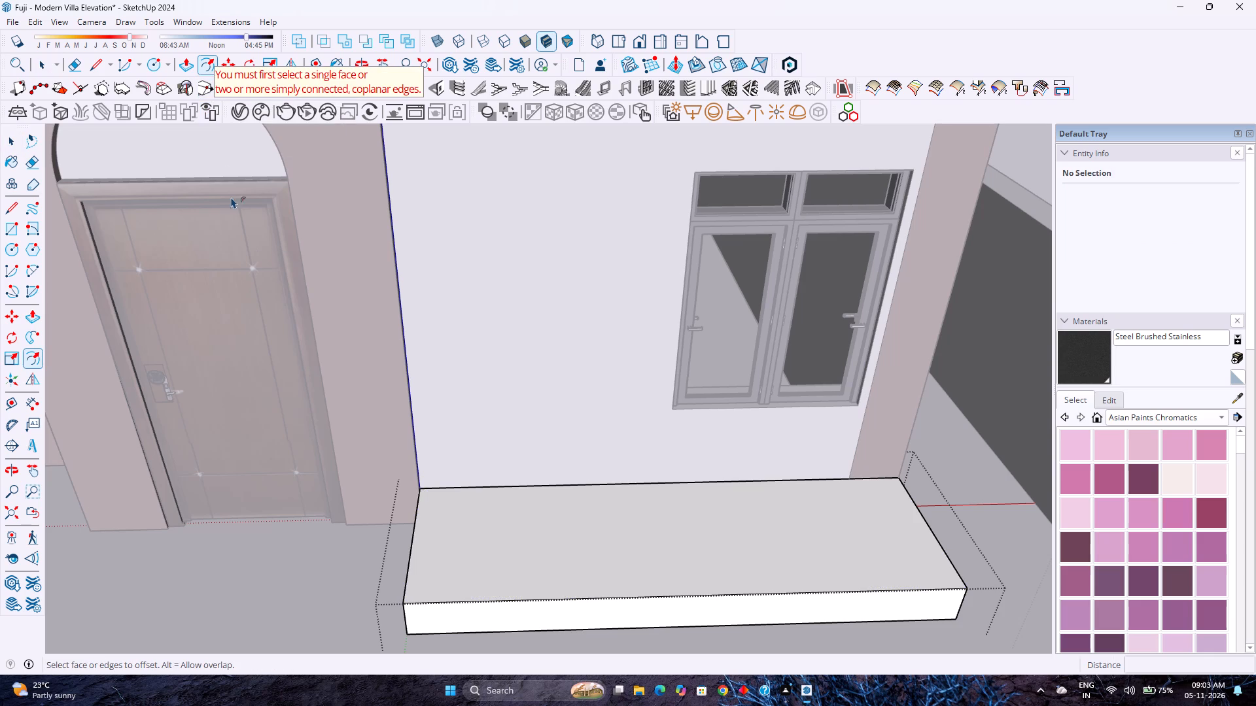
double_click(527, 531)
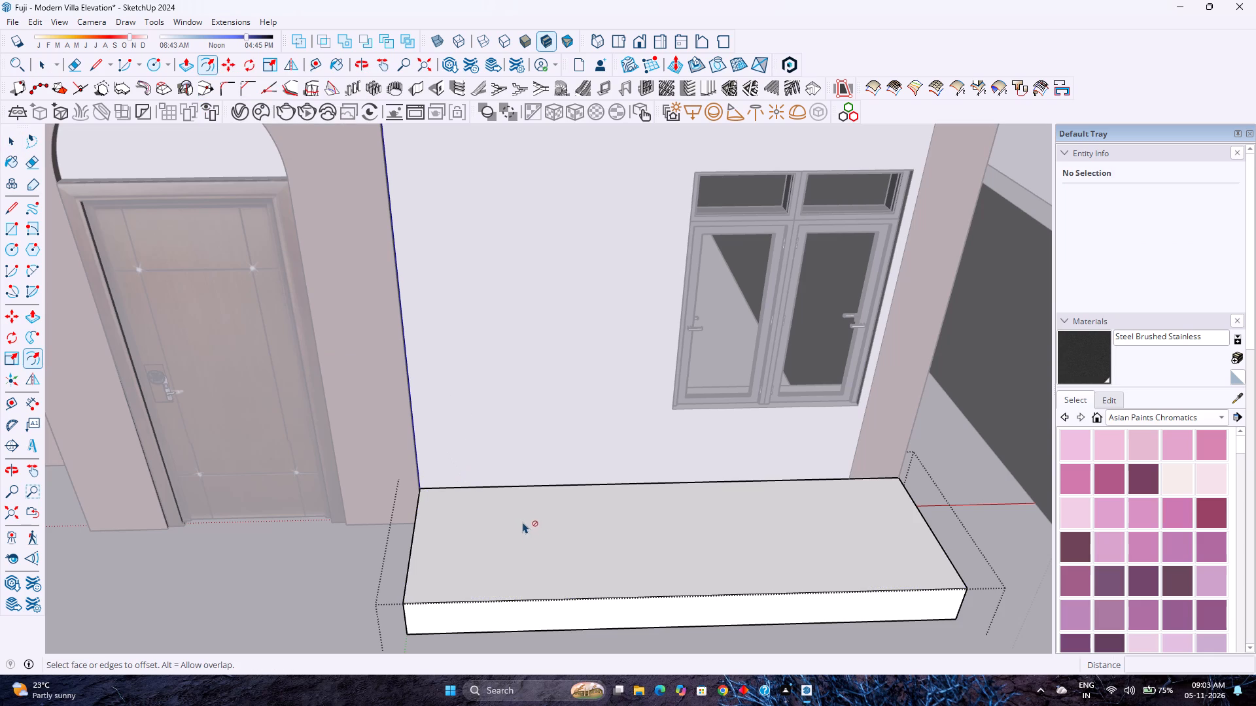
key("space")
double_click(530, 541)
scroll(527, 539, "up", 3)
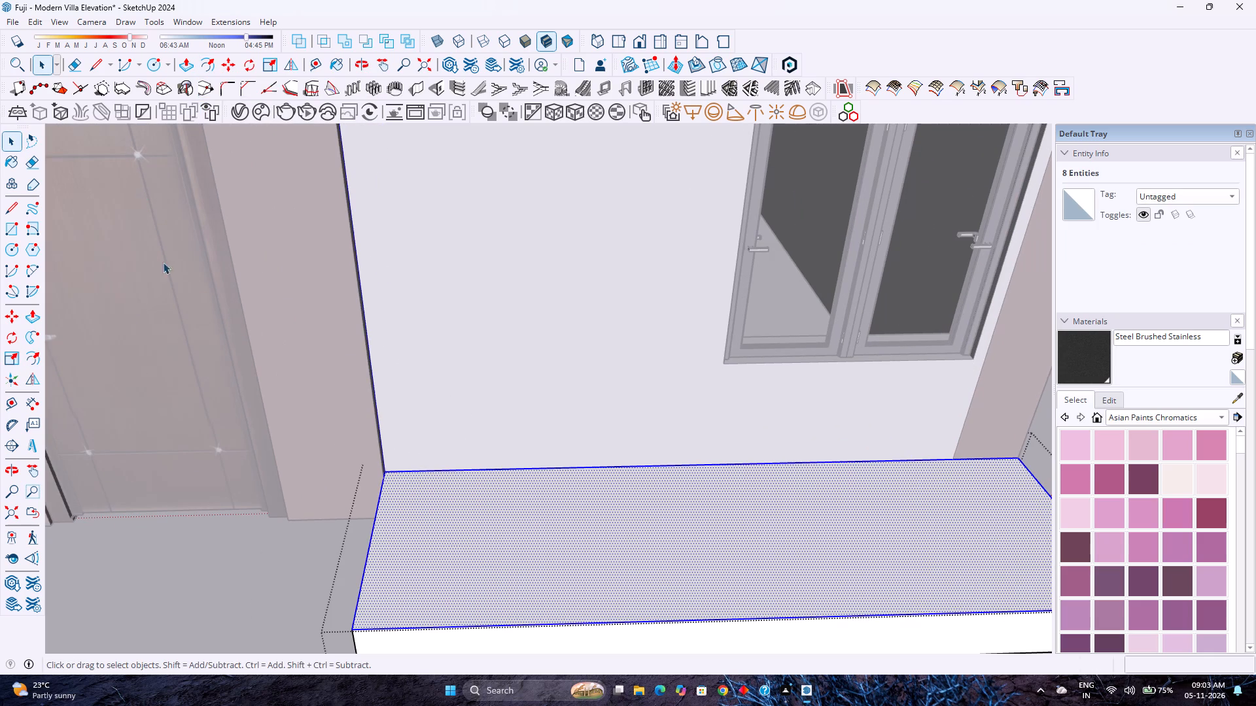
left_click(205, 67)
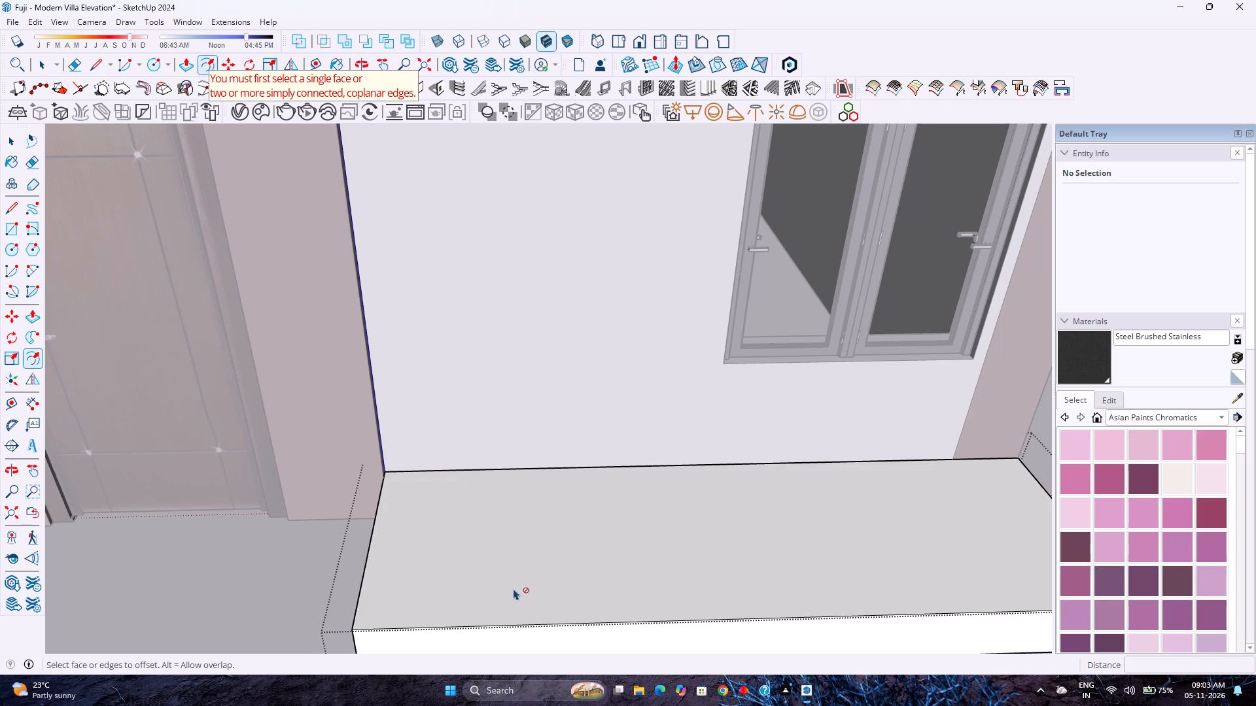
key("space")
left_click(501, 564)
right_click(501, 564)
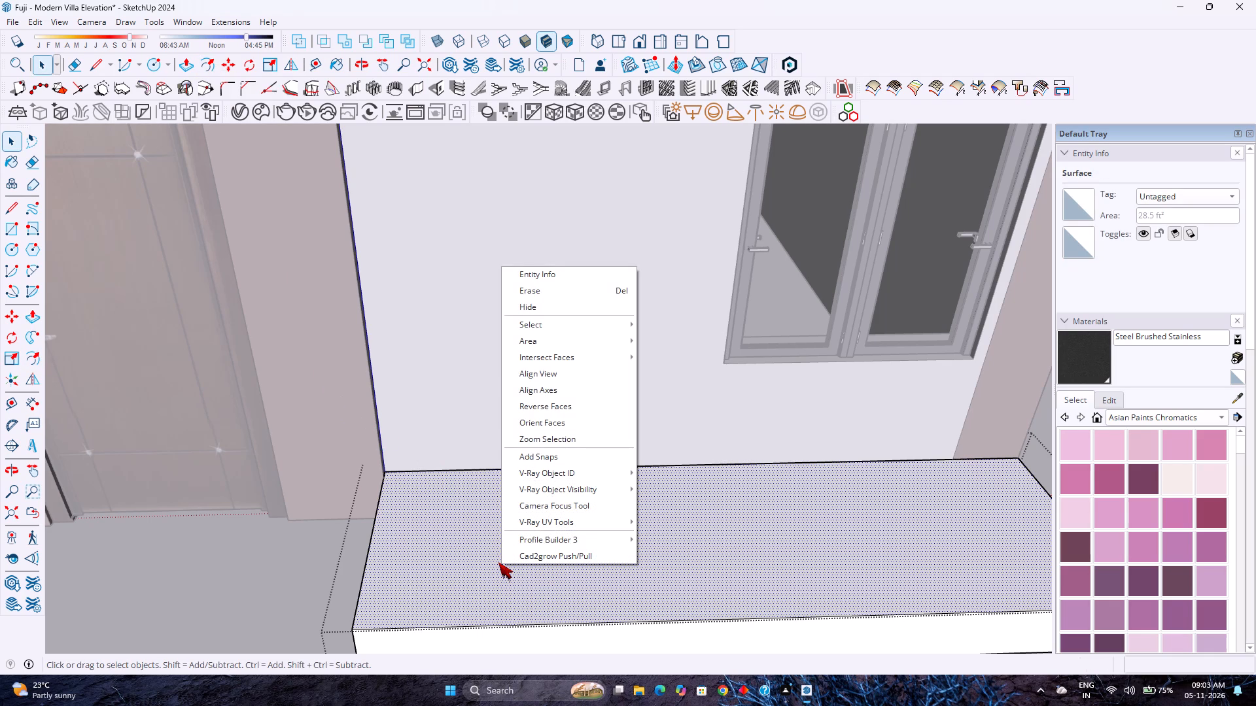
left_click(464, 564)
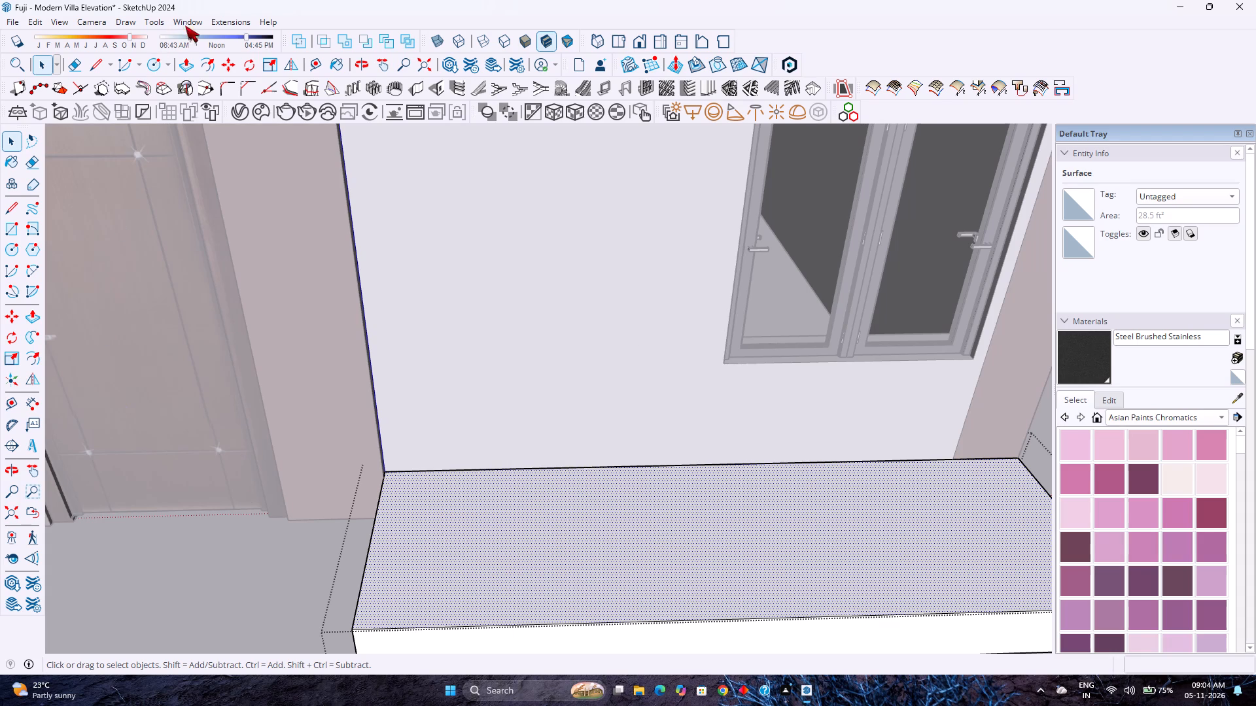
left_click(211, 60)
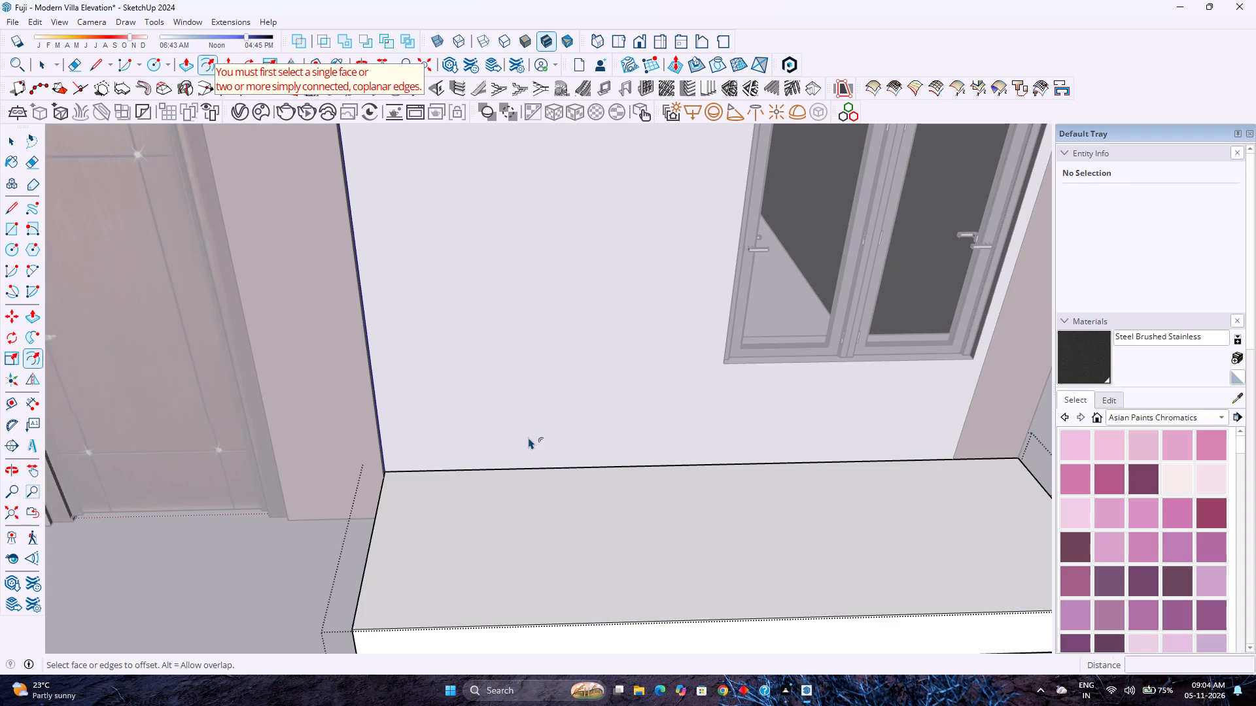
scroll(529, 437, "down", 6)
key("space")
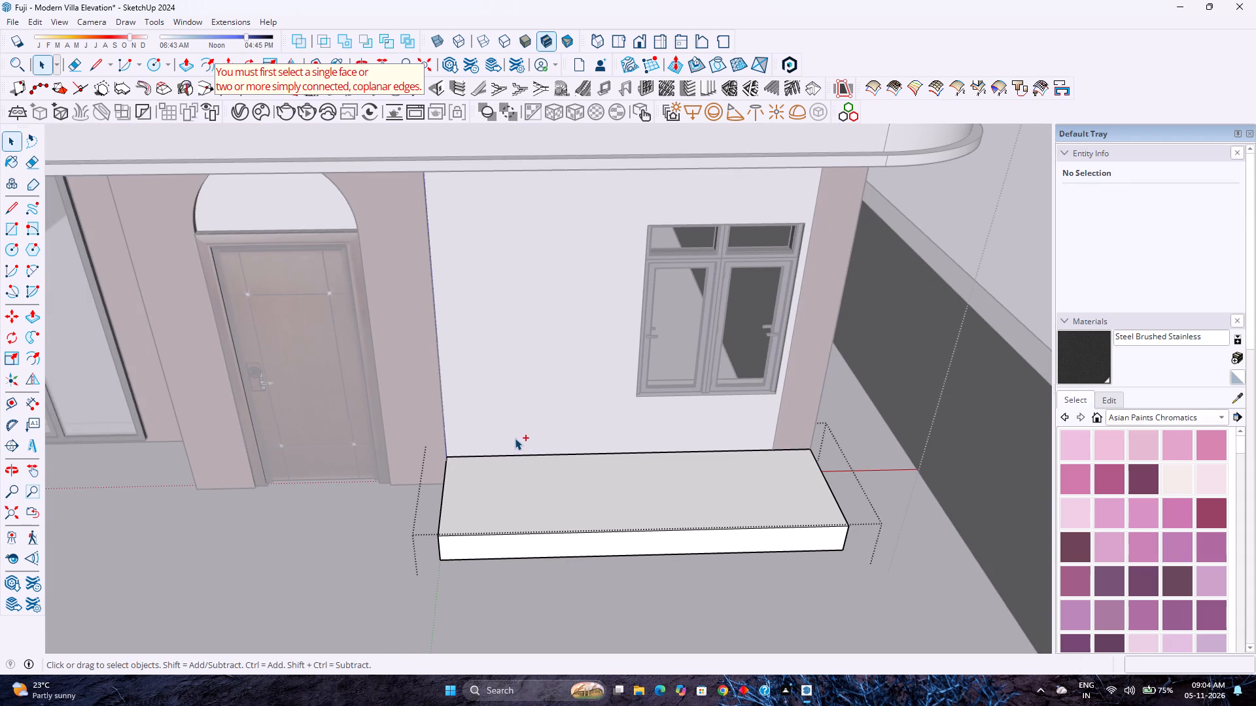
Undo the platform extrusion and both edge welds, keeping the default material on the base strip.
key("ctrl+z")
key("ctrl+z")
key("ctrl+z")
key("ctrl+z")
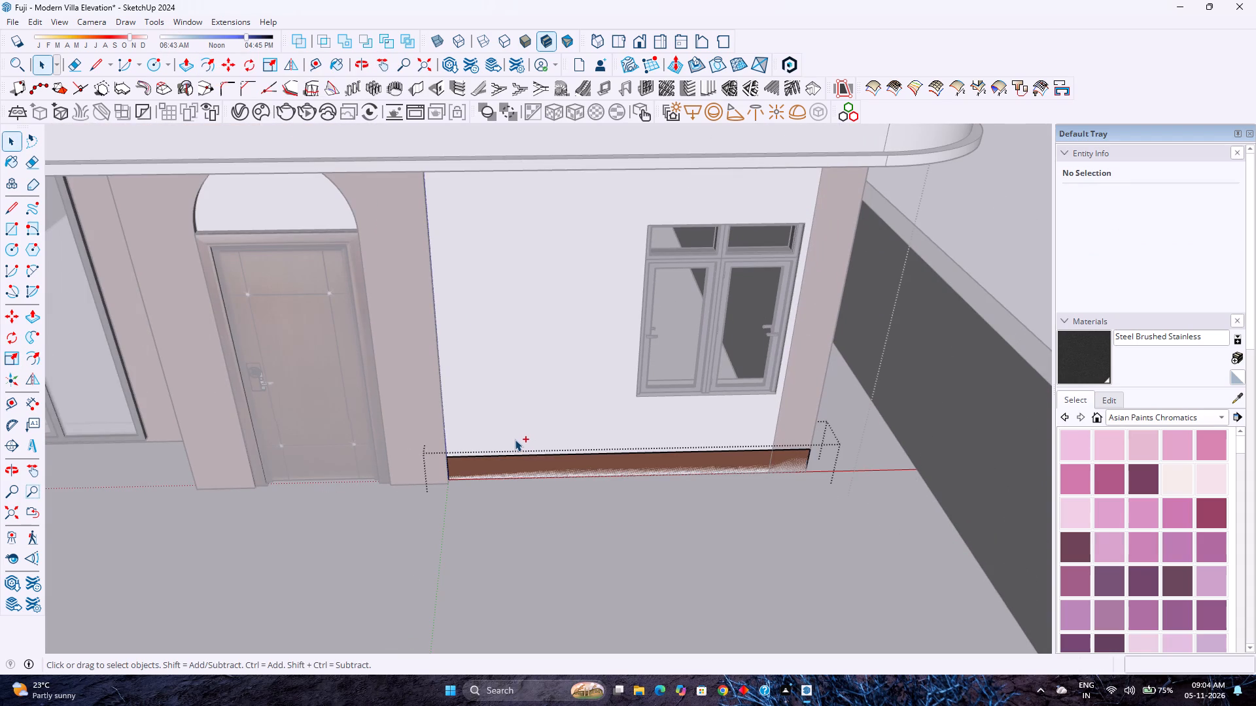
key("ctrl+y")
Push/Pull the base strip face 3' outward from the wall.
key("p")
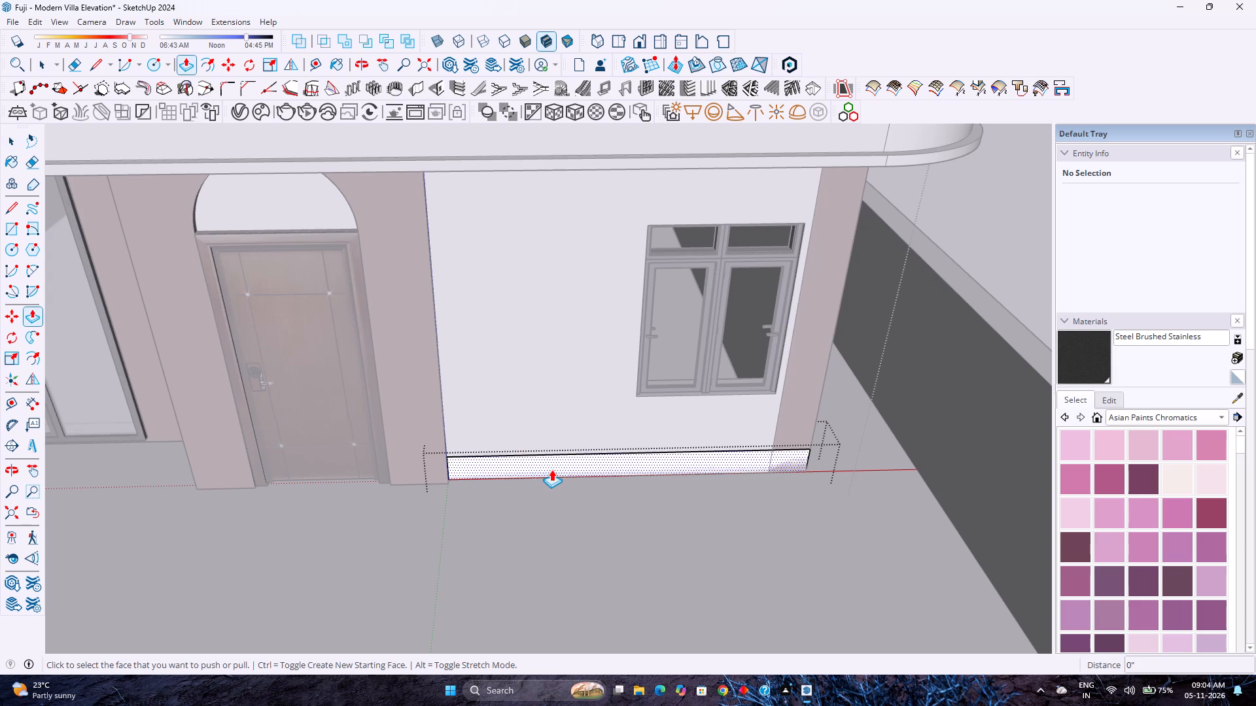
left_click(551, 469)
key("3")
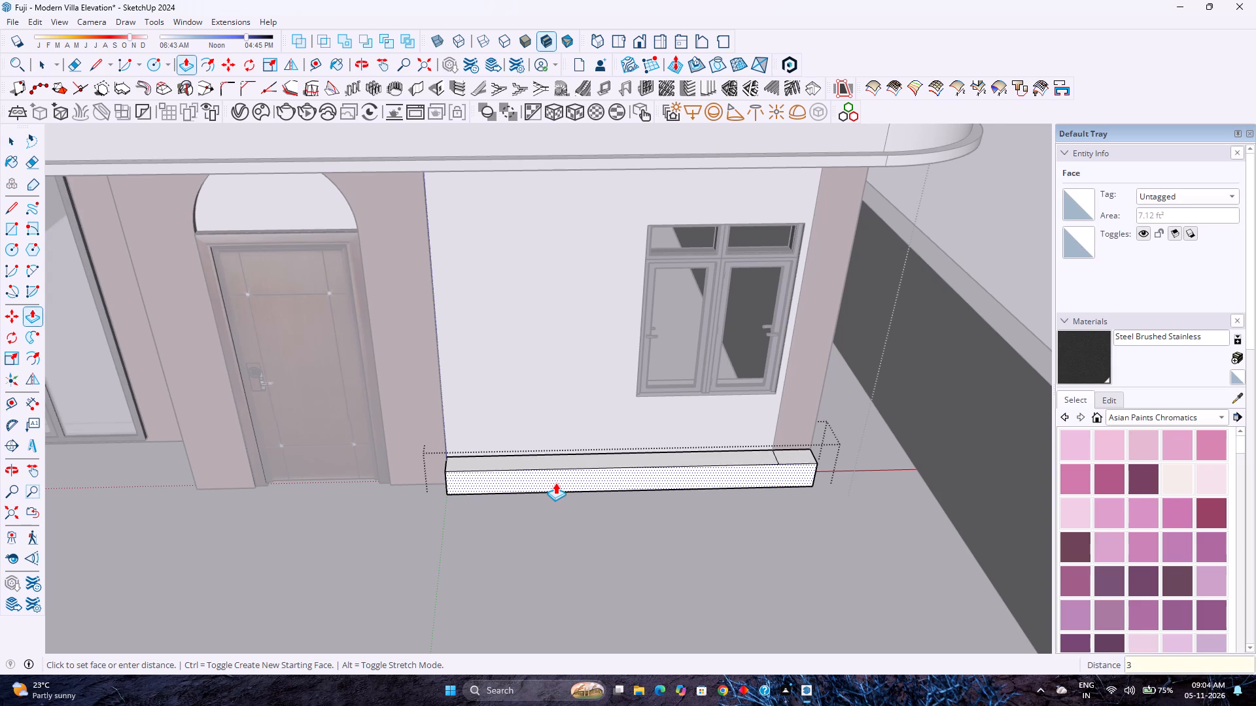
key("apostrophe")
key("Return")
Erase the seam line crossing the platform's top face near its far end.
key("e")
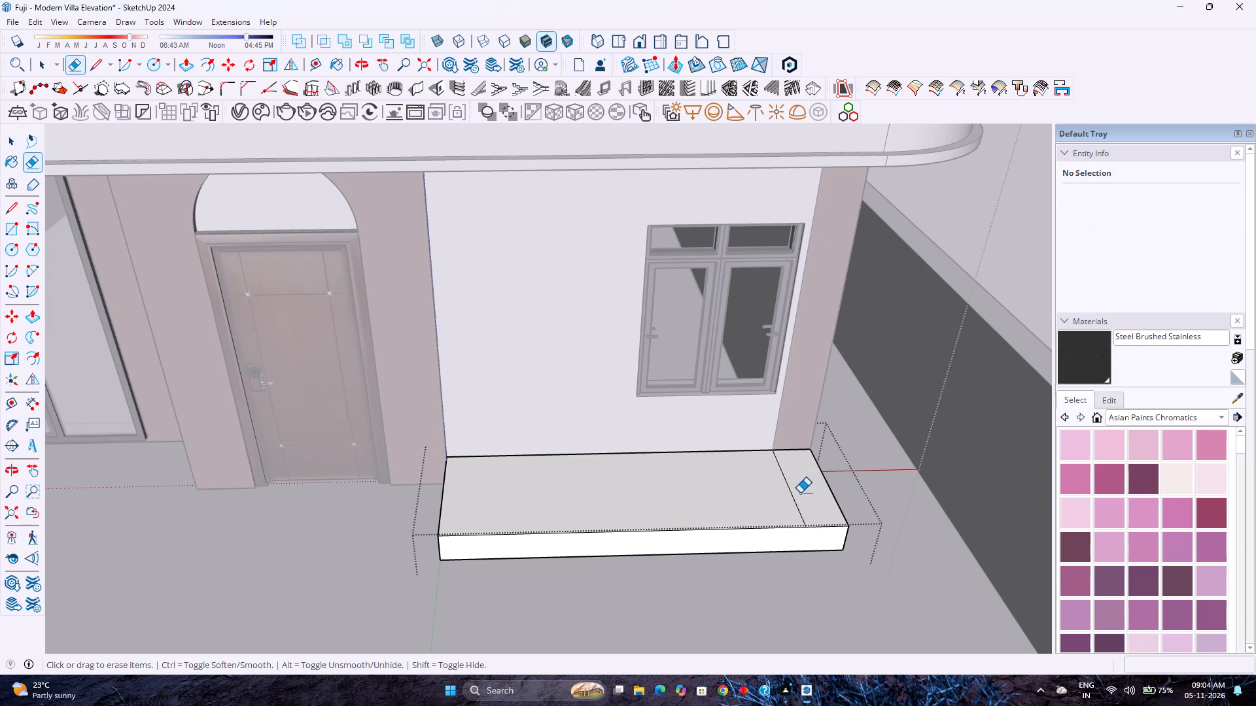
left_click(795, 496)
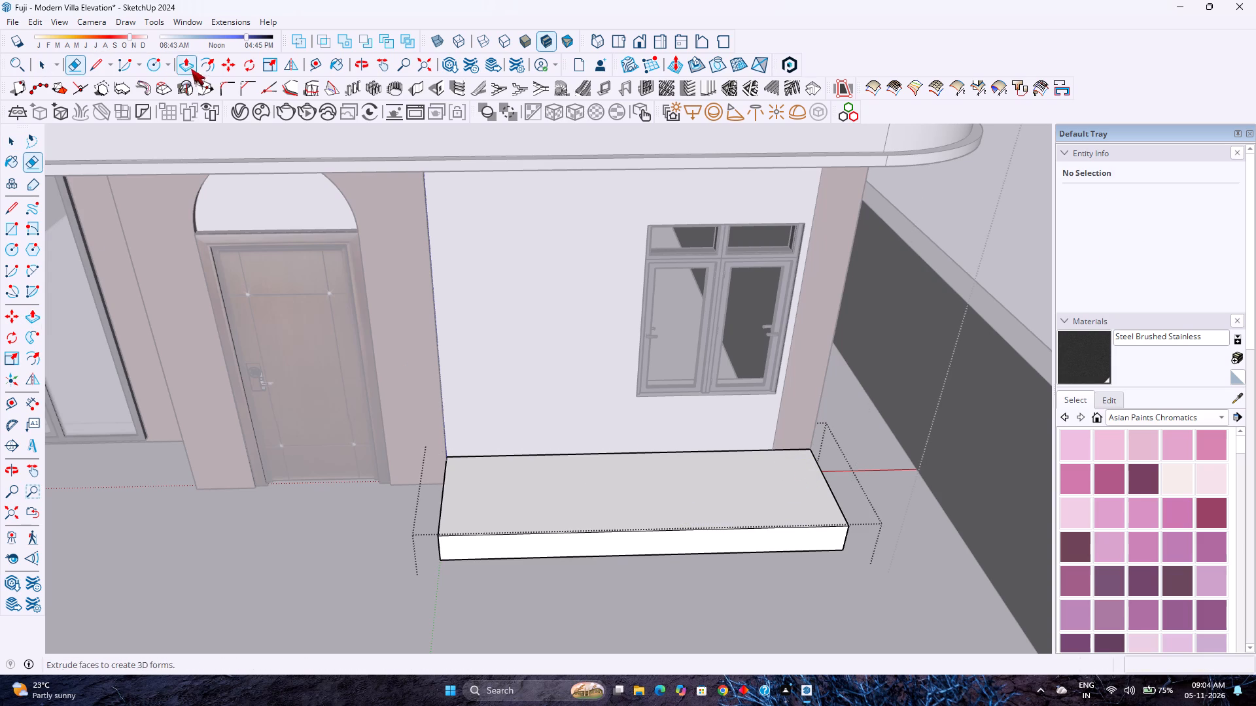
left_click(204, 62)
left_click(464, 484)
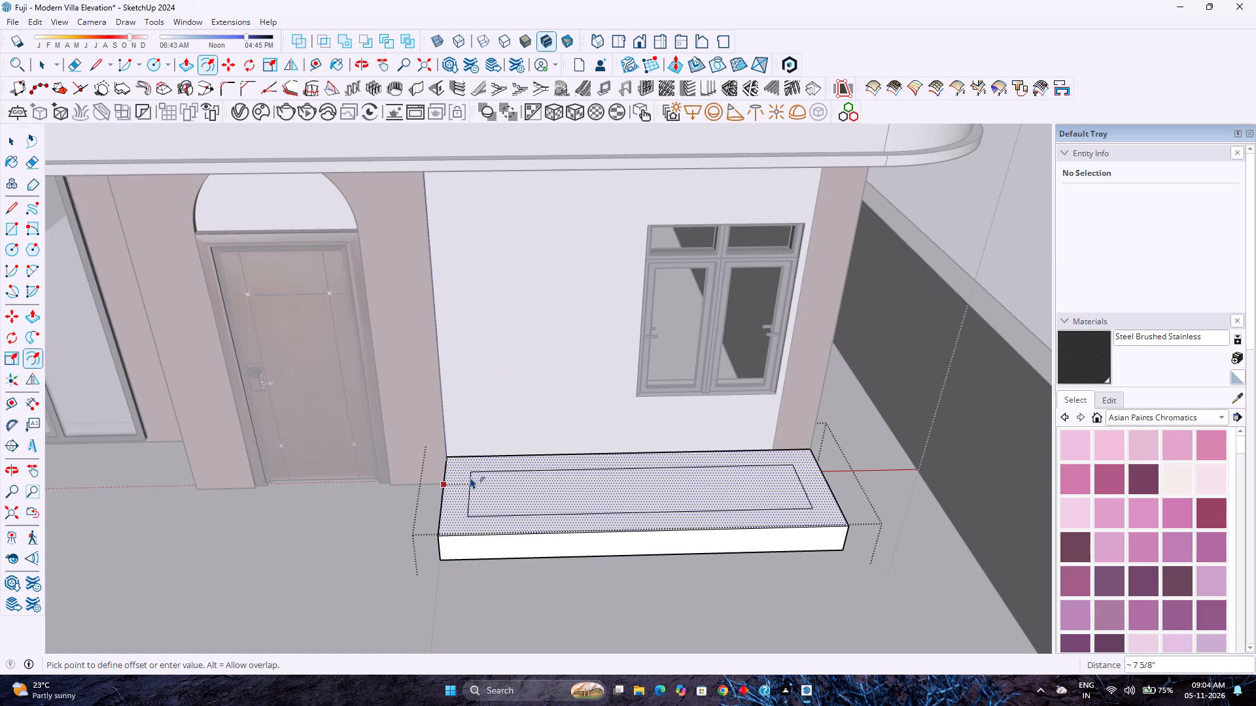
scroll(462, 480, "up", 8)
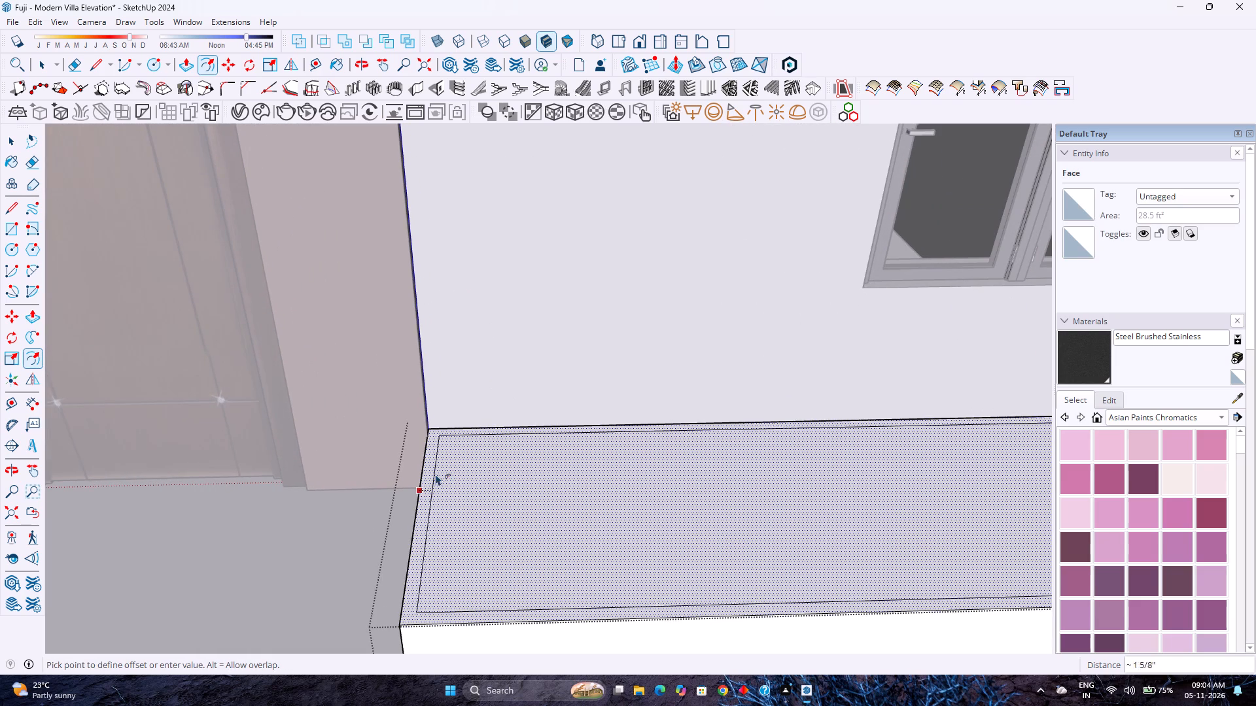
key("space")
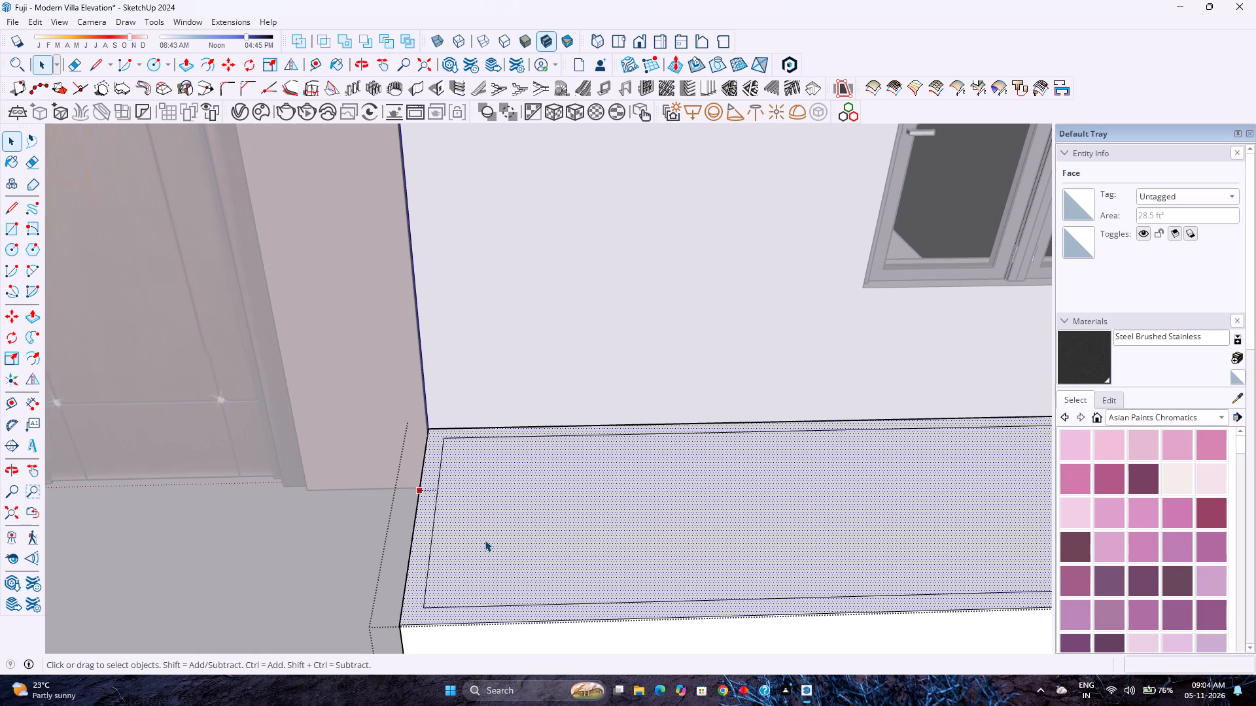
Weld the two top edges of the platform along the wall into one curve.
scroll(627, 552, "down", 4)
scroll(623, 552, "up", 3)
scroll(620, 549, "down", 4)
scroll(618, 549, "up", 2)
scroll(615, 547, "down", 3)
left_click(592, 587)
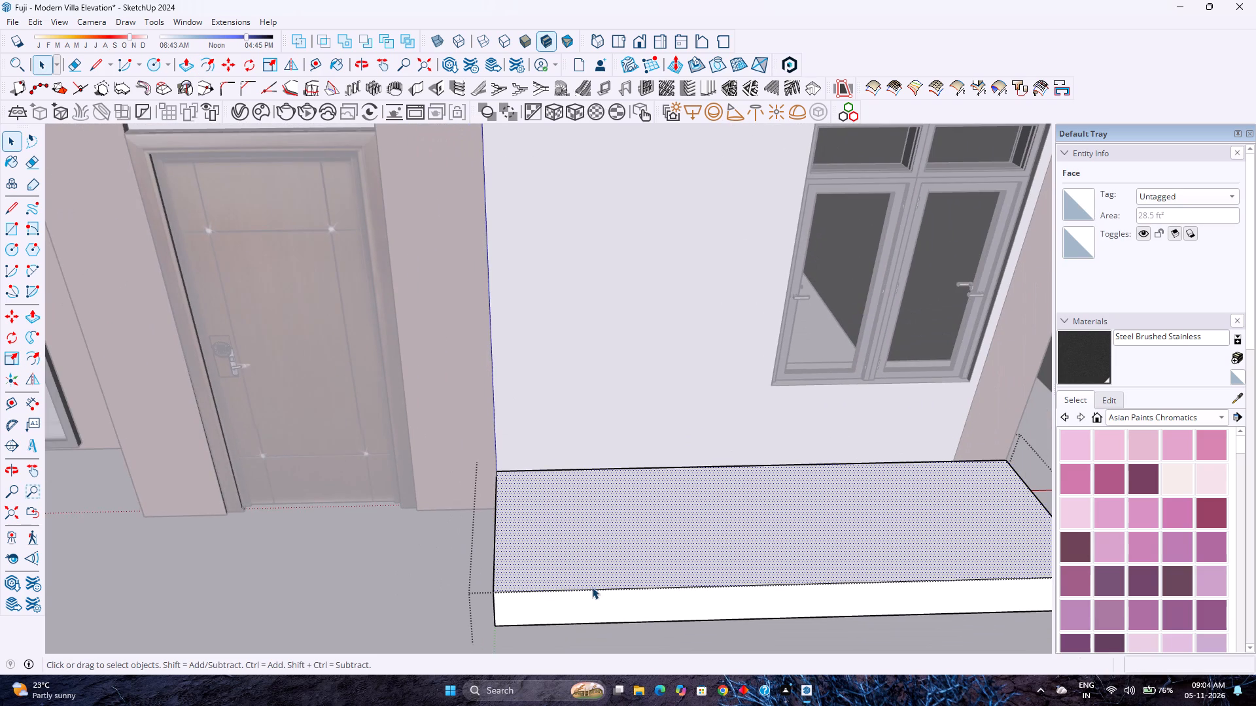
left_click(722, 586)
left_click(840, 464)
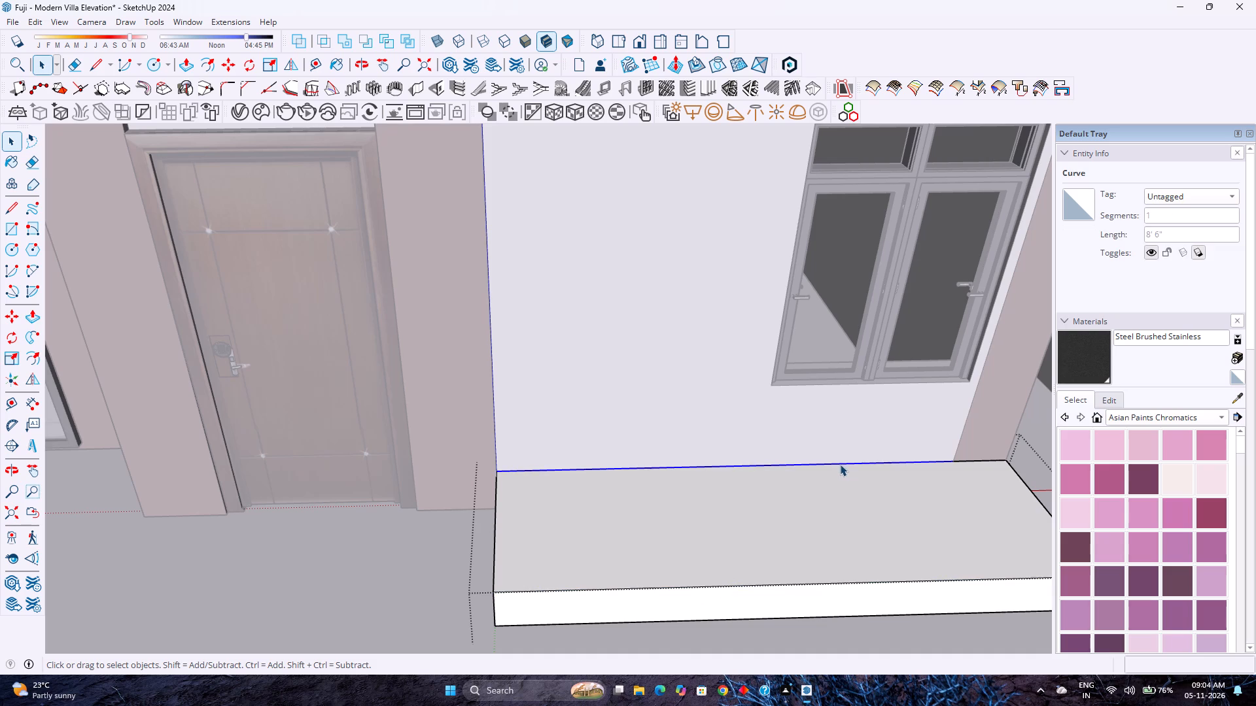
left_click(971, 461, "ctrl")
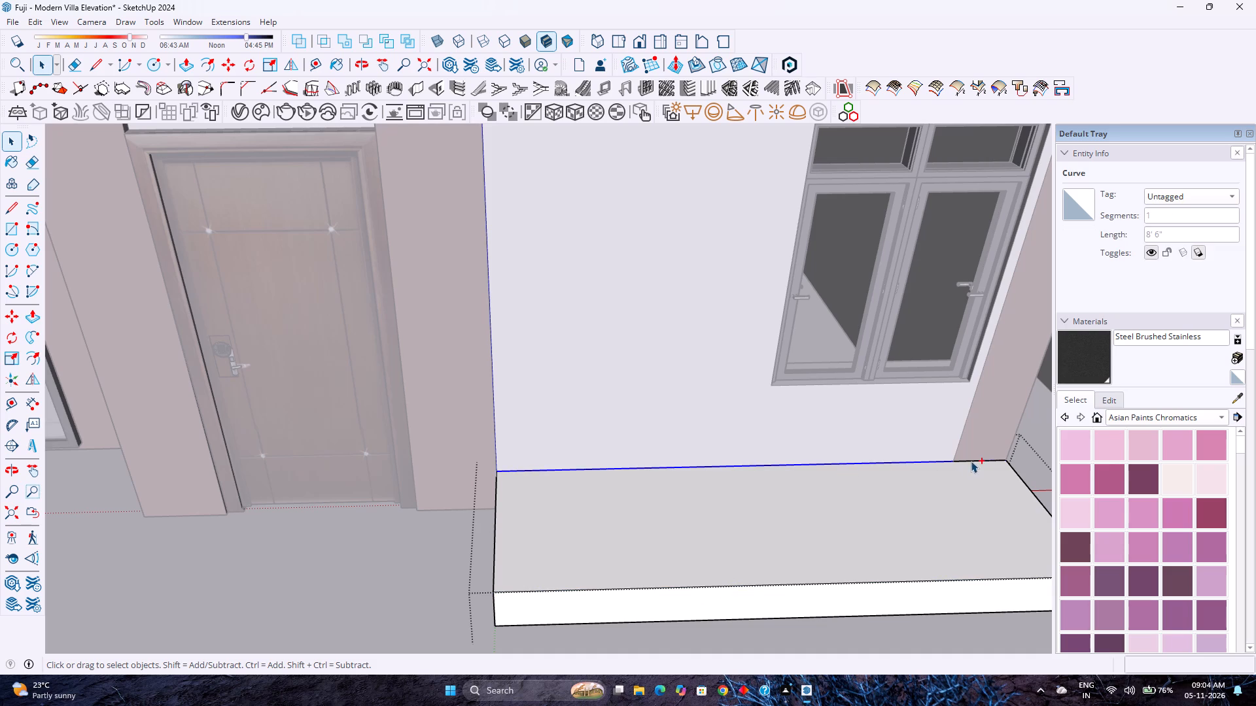
right_click(971, 461)
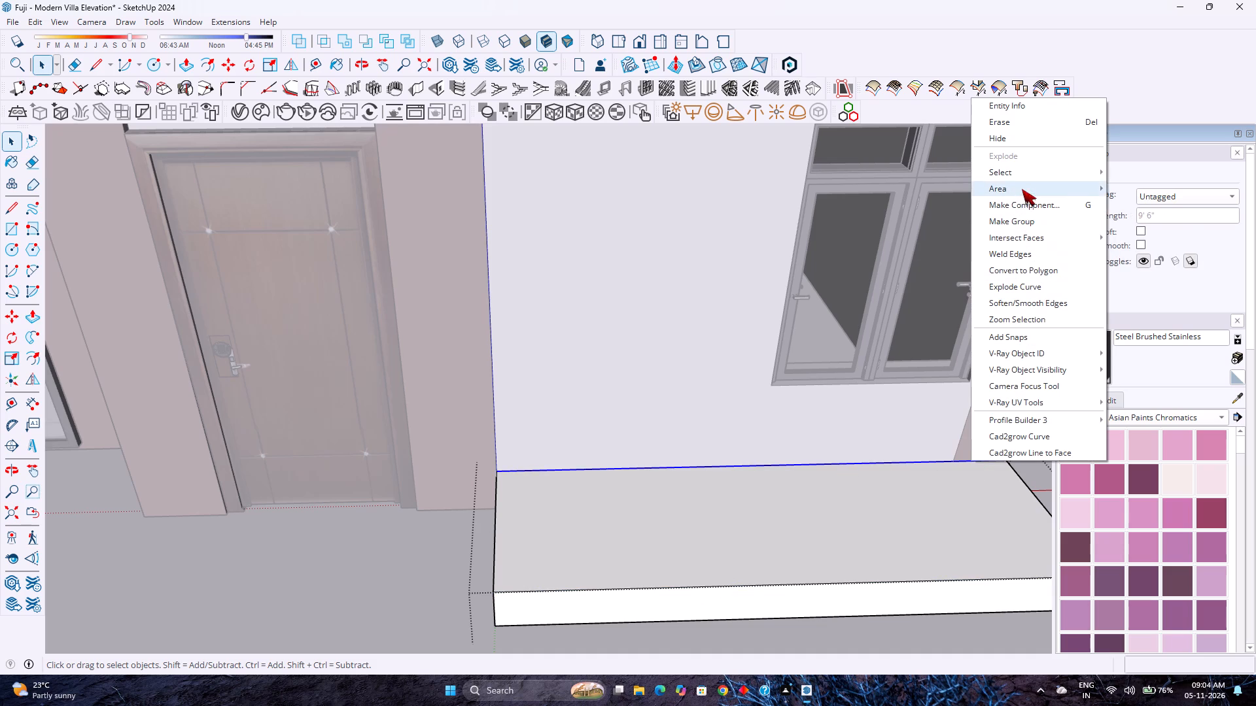
left_click(1024, 256)
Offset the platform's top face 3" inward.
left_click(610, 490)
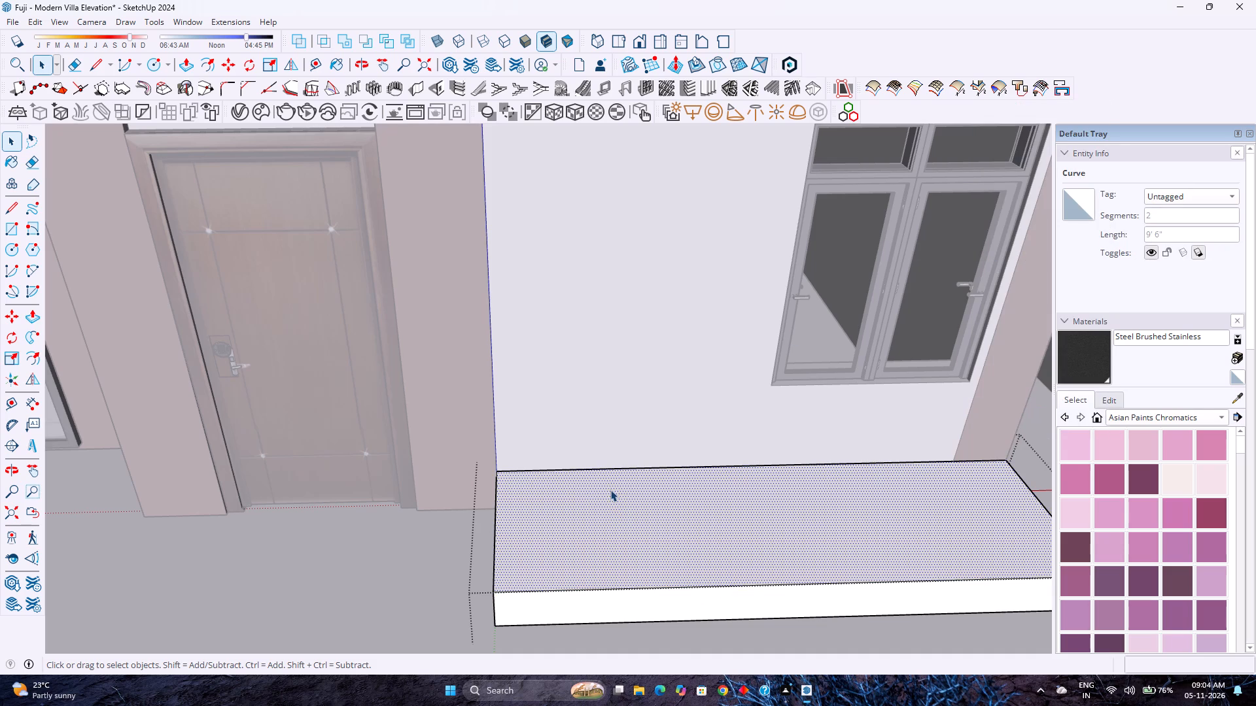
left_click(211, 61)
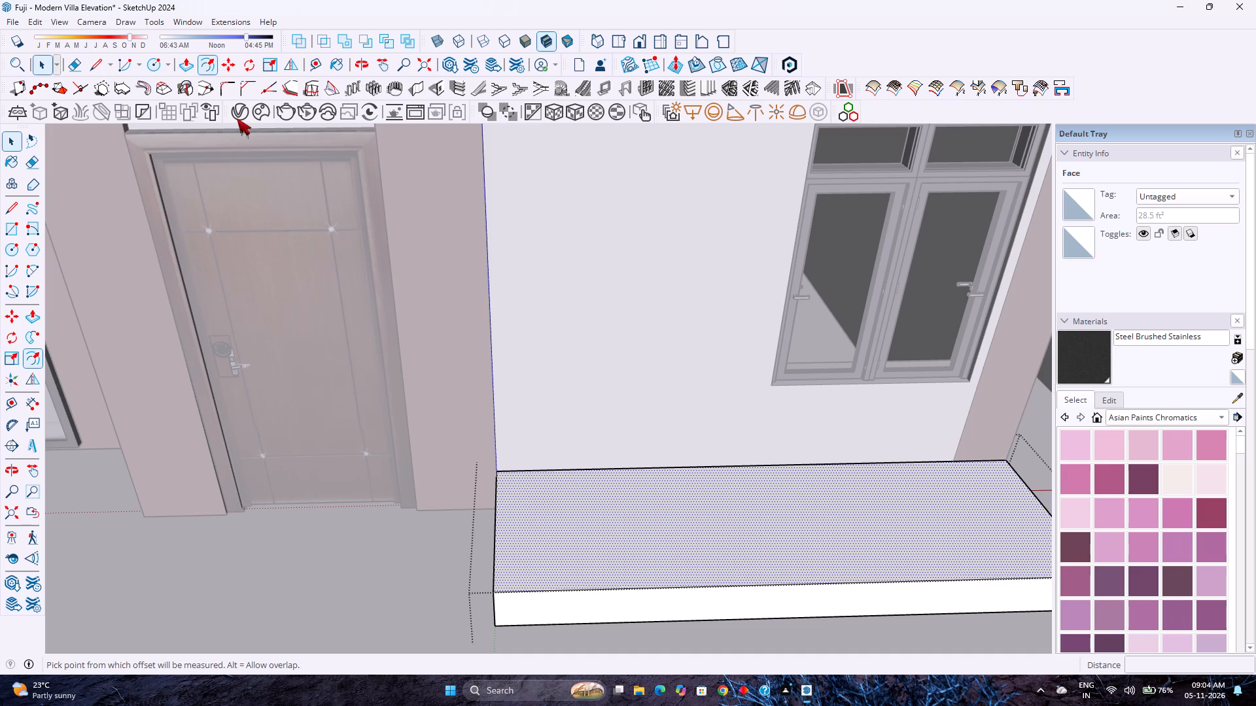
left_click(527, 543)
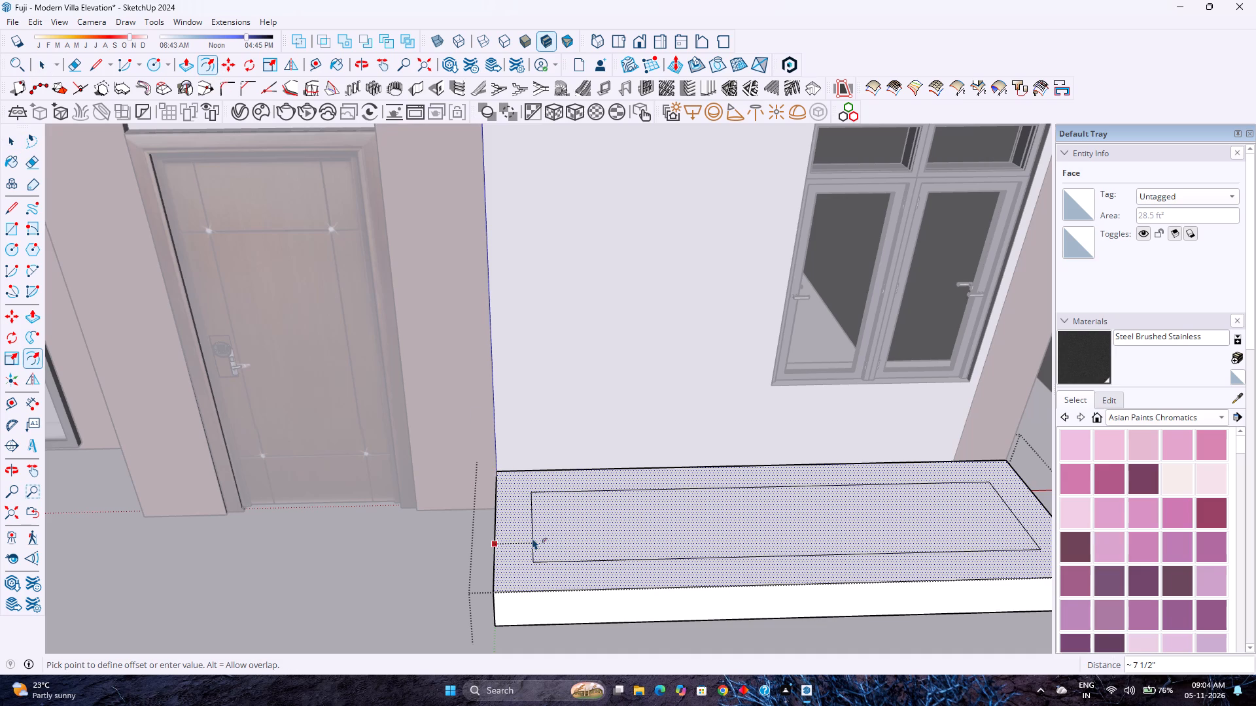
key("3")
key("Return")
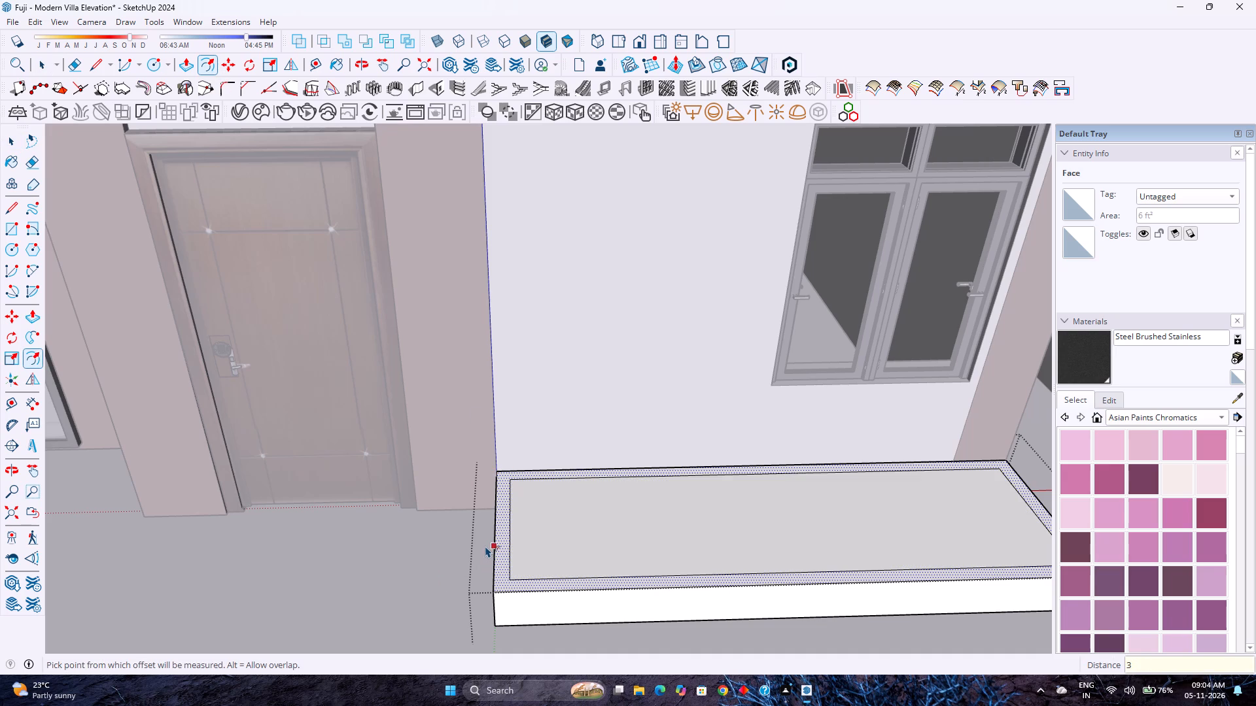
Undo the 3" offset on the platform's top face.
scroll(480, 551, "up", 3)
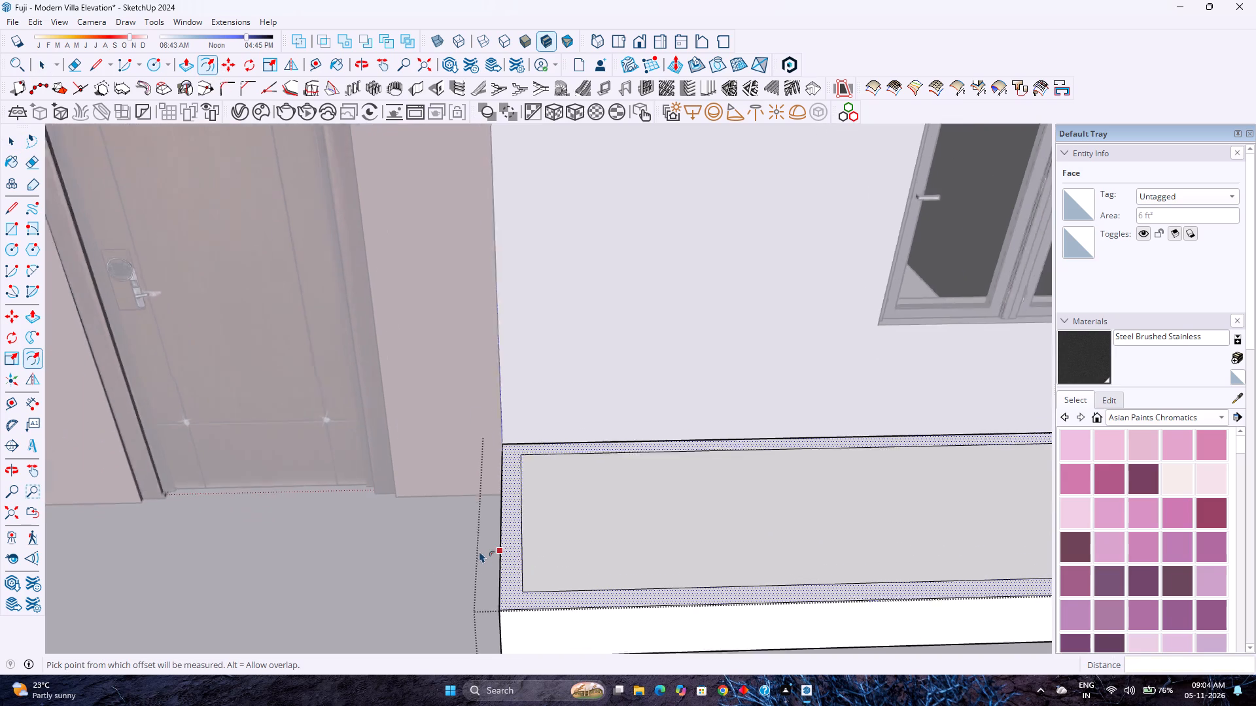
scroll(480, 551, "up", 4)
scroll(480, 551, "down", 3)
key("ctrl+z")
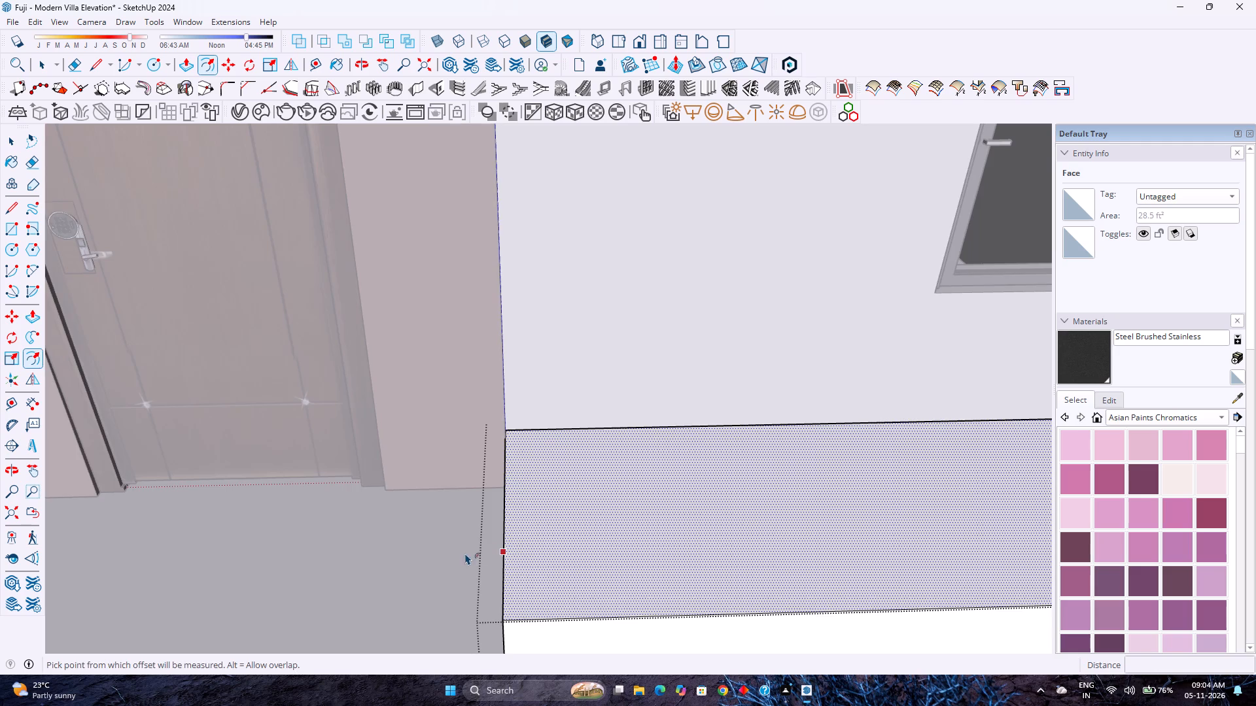
Draw a 9" vertical line where the platform's door-side end meets the wall.
middle_click_drag(466, 553, 714, 507)
middle_click(714, 507)
key("l")
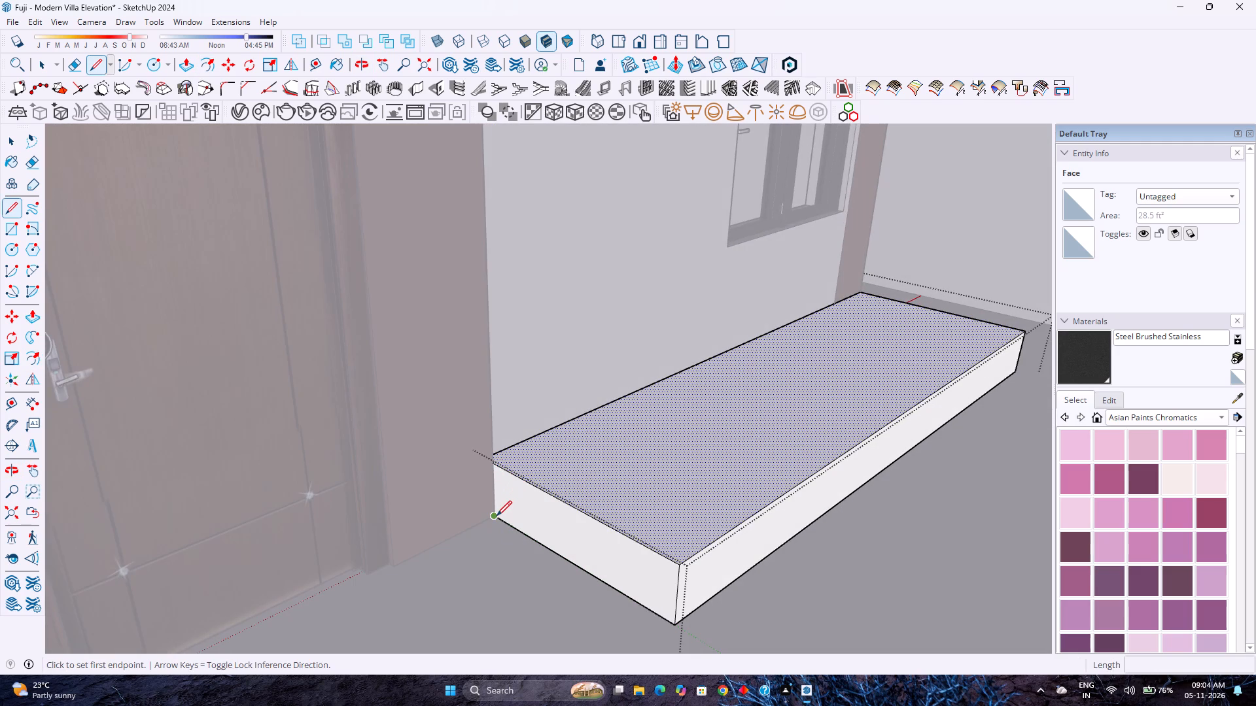
left_click(496, 516)
left_click(493, 467)
Push/Pull the platform's door-side end face outward by 1'.
key("p")
key("Escape")
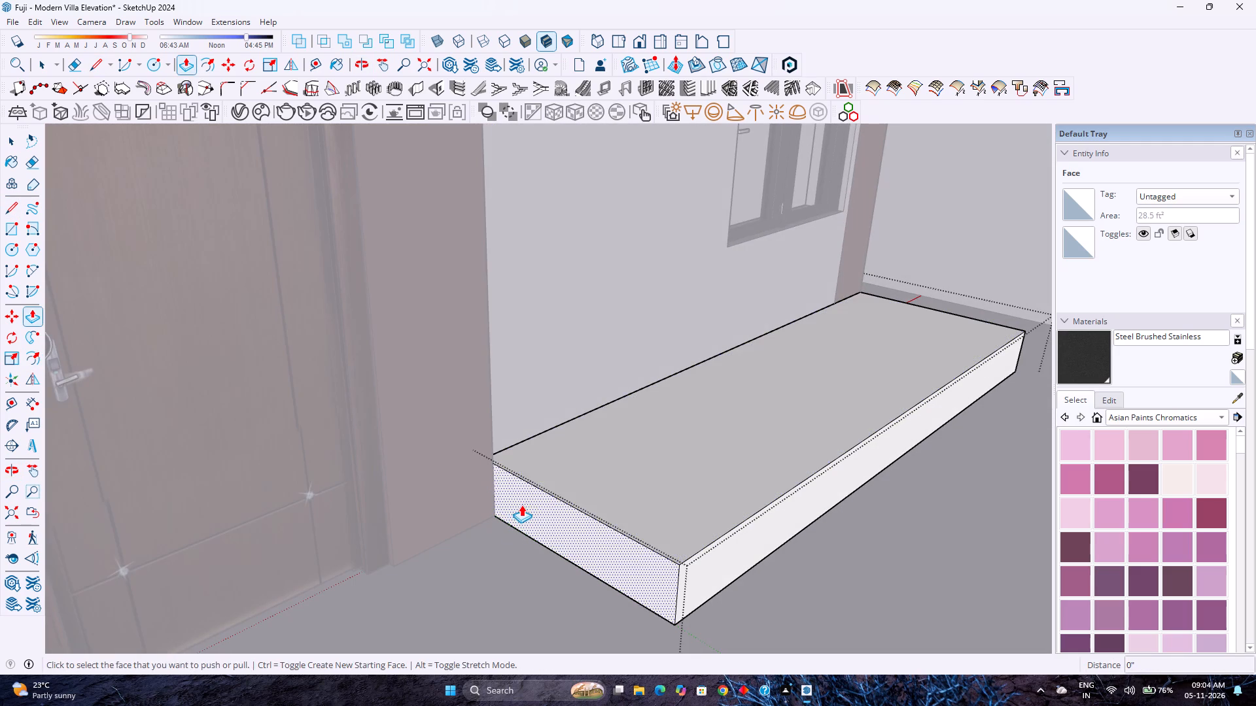
left_click(527, 501)
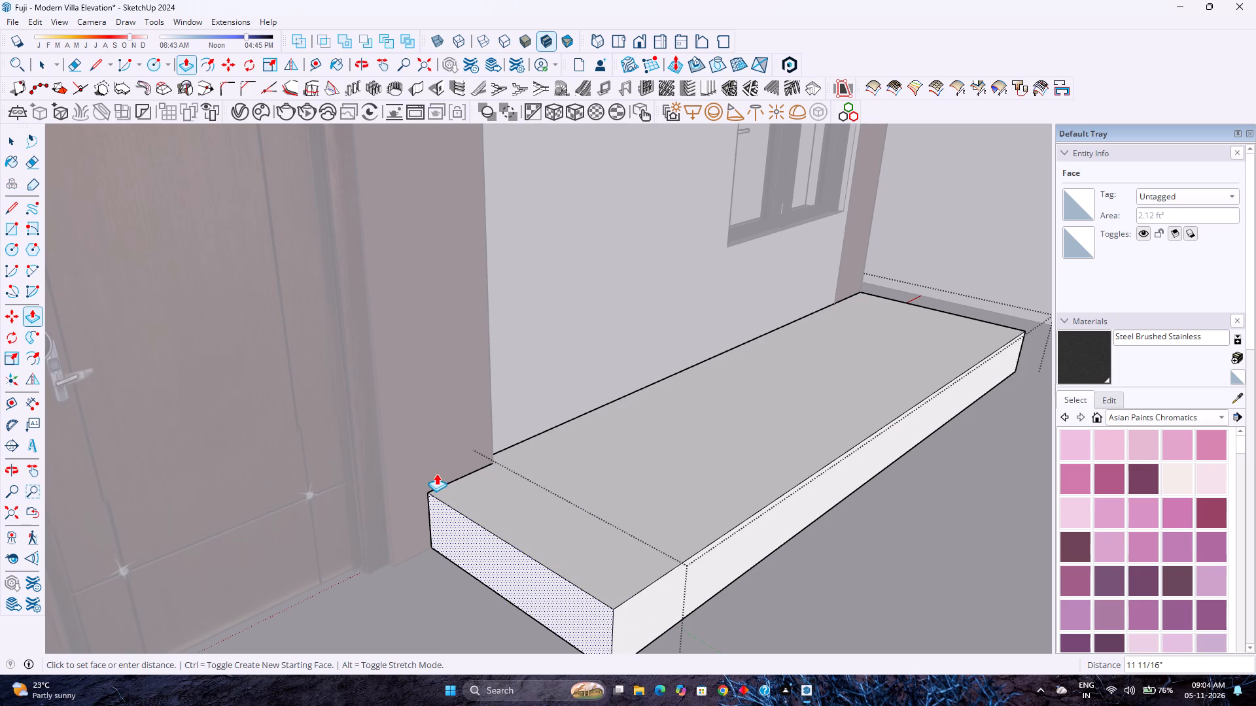
type("1'")
key("Return")
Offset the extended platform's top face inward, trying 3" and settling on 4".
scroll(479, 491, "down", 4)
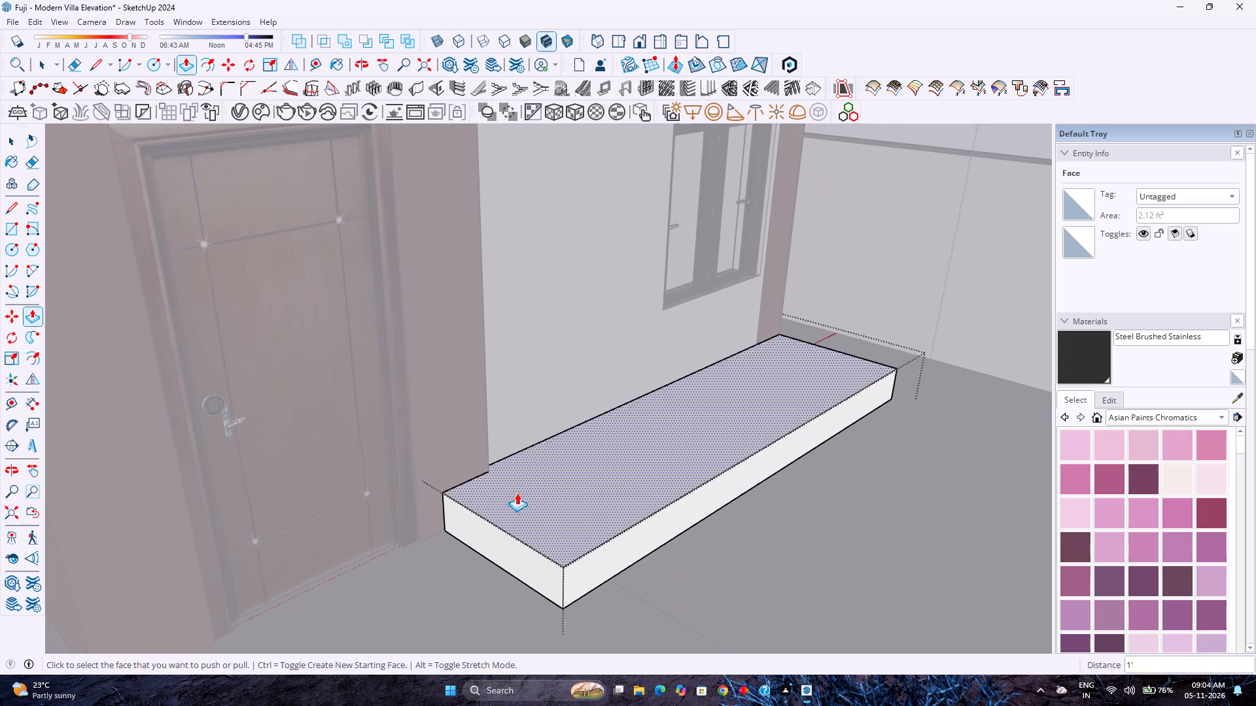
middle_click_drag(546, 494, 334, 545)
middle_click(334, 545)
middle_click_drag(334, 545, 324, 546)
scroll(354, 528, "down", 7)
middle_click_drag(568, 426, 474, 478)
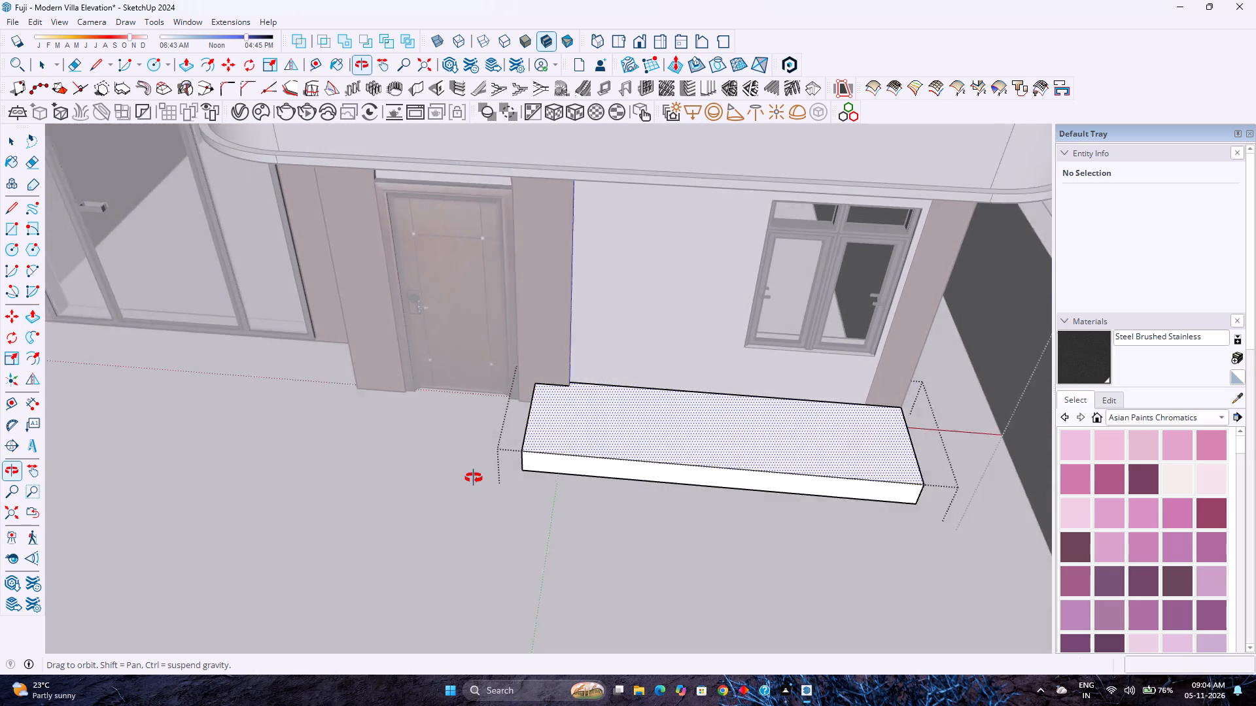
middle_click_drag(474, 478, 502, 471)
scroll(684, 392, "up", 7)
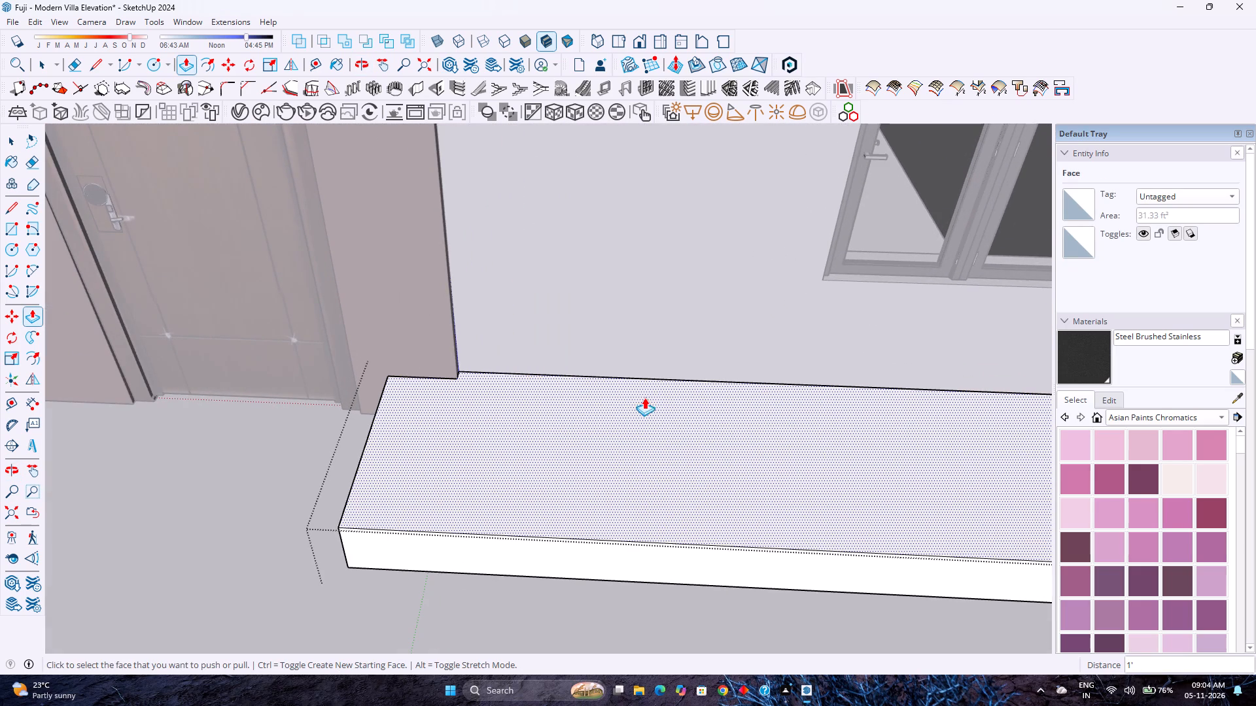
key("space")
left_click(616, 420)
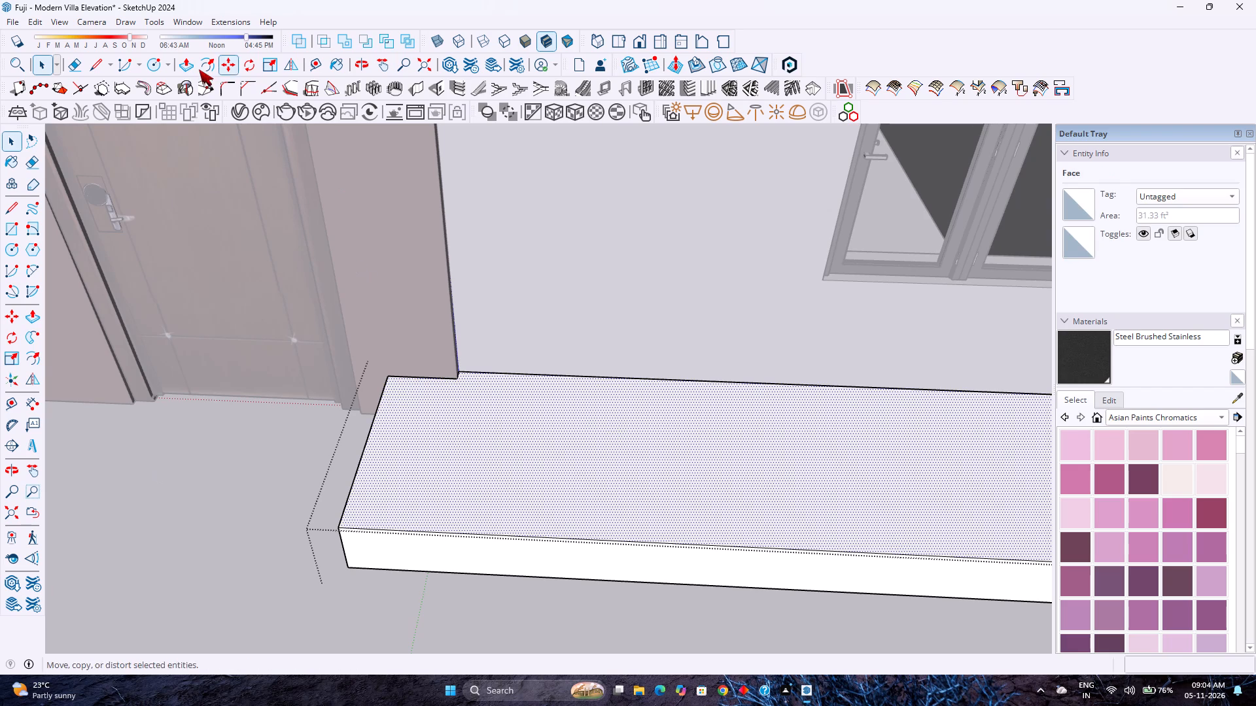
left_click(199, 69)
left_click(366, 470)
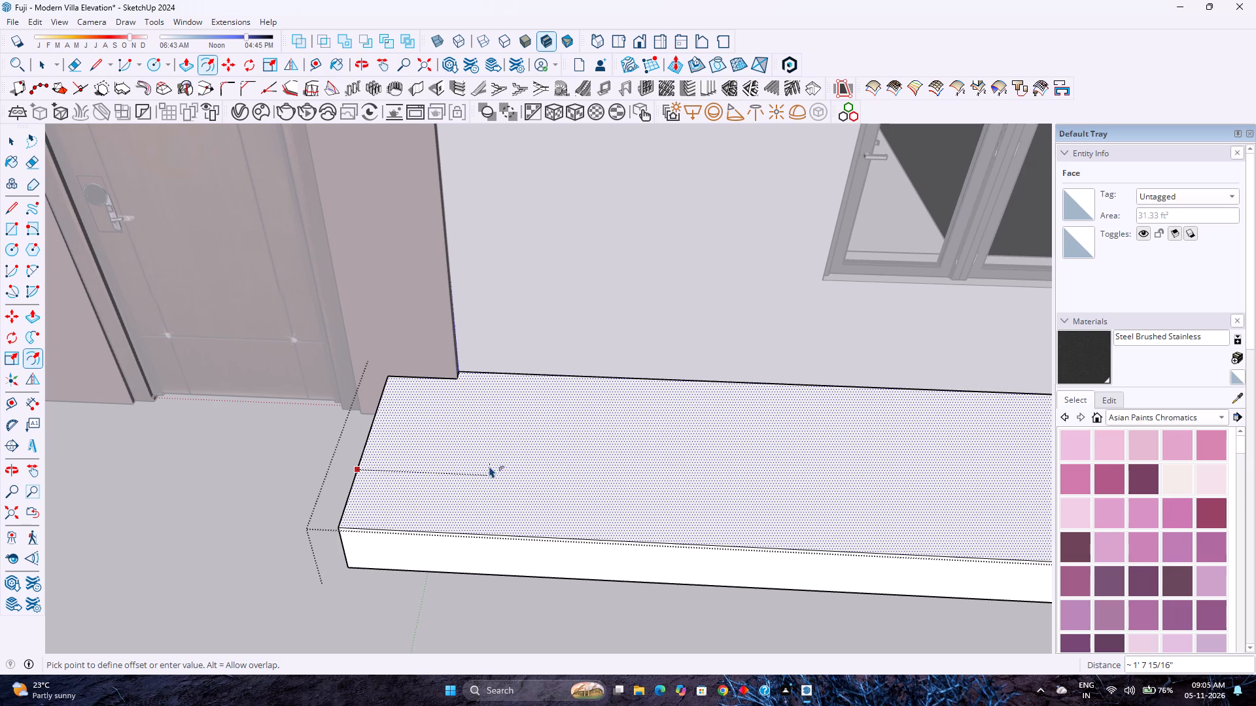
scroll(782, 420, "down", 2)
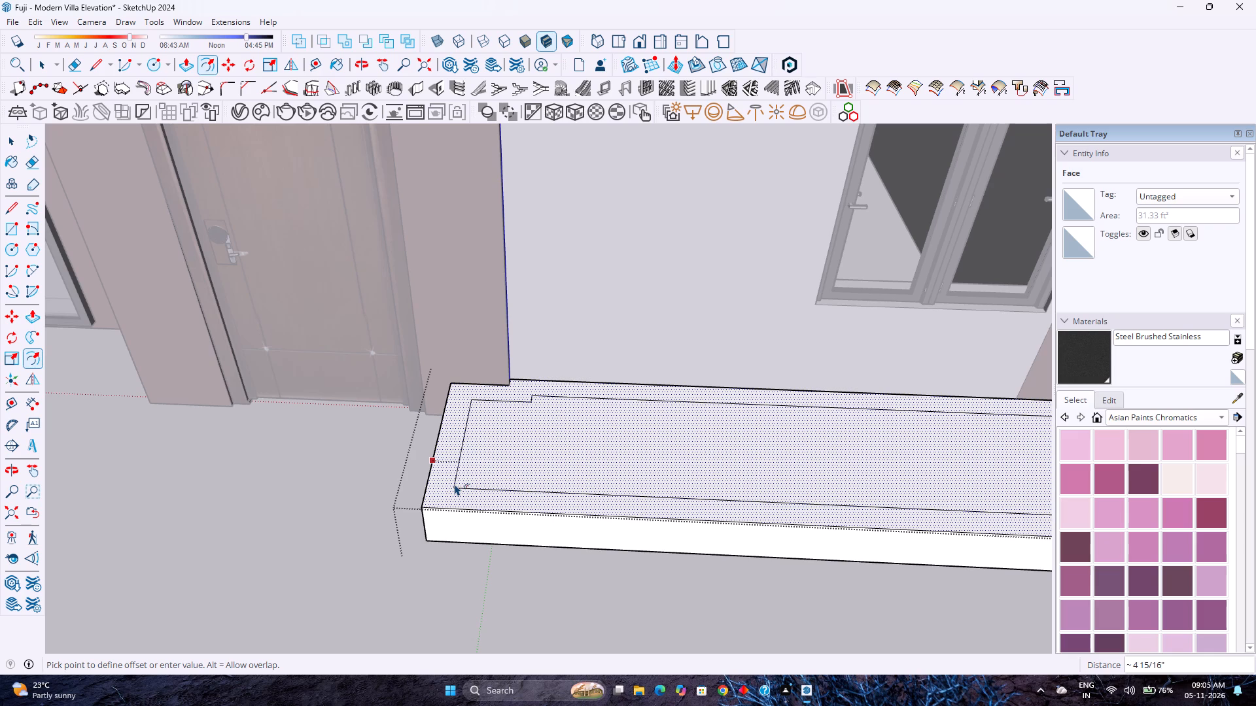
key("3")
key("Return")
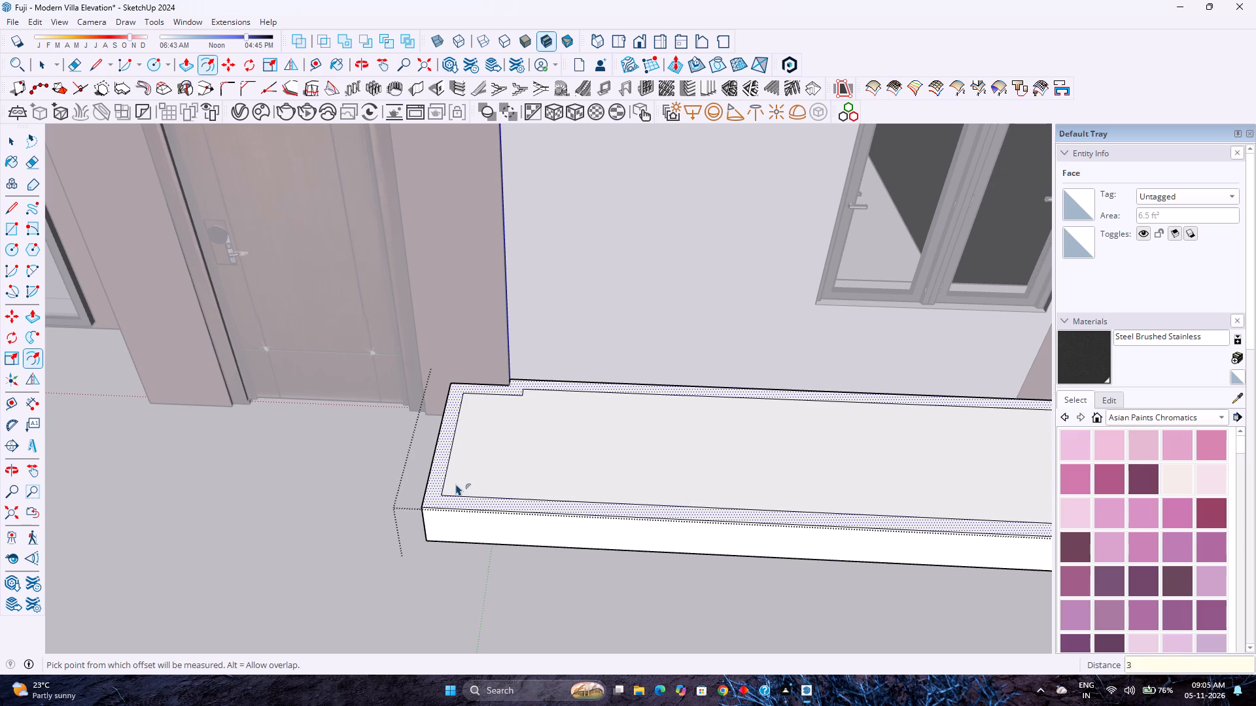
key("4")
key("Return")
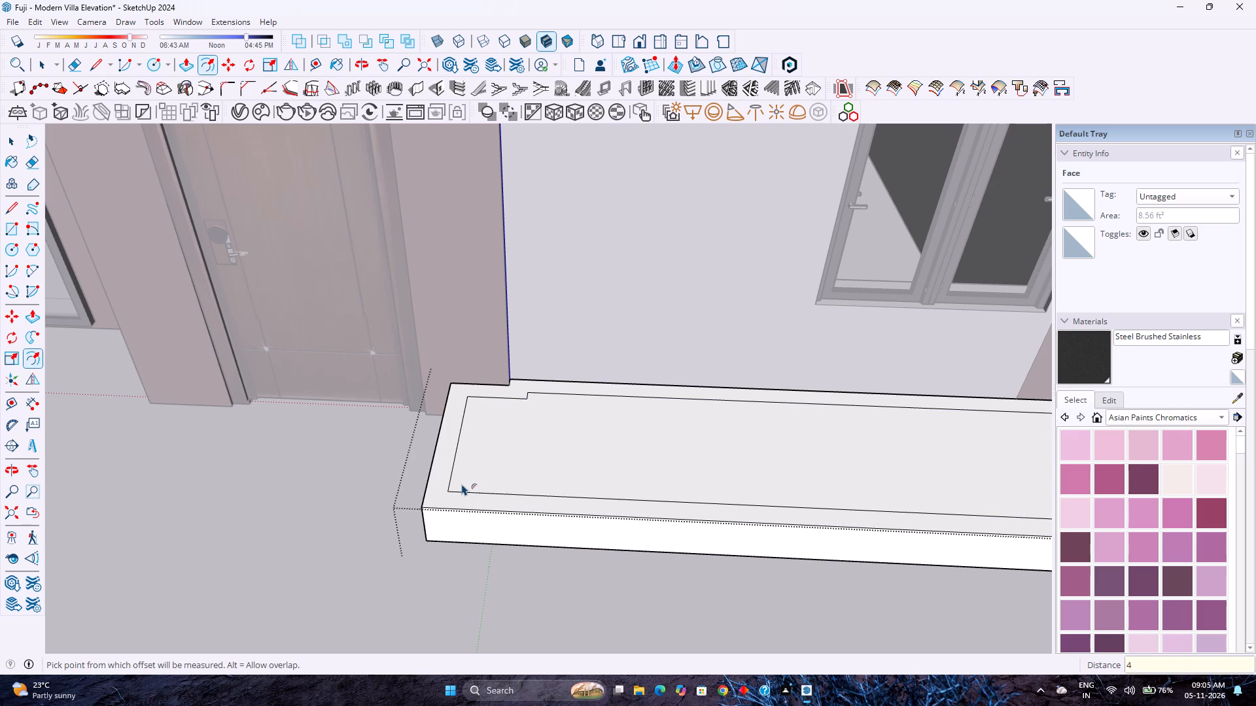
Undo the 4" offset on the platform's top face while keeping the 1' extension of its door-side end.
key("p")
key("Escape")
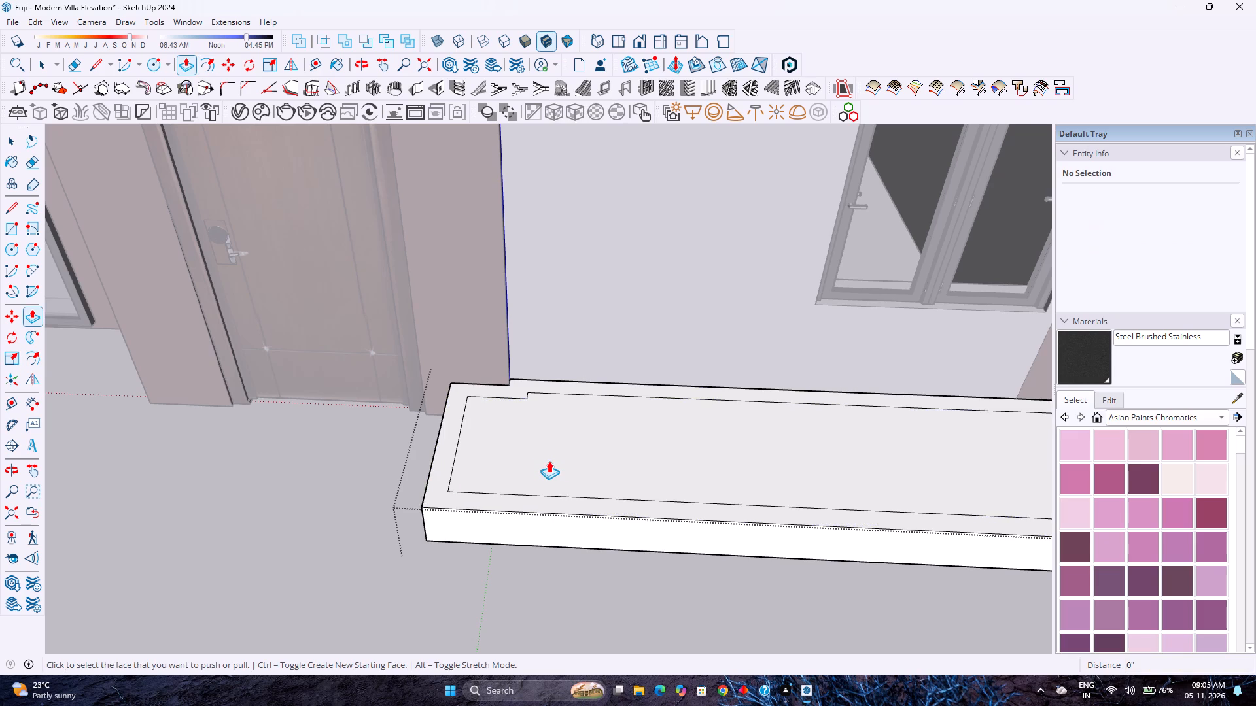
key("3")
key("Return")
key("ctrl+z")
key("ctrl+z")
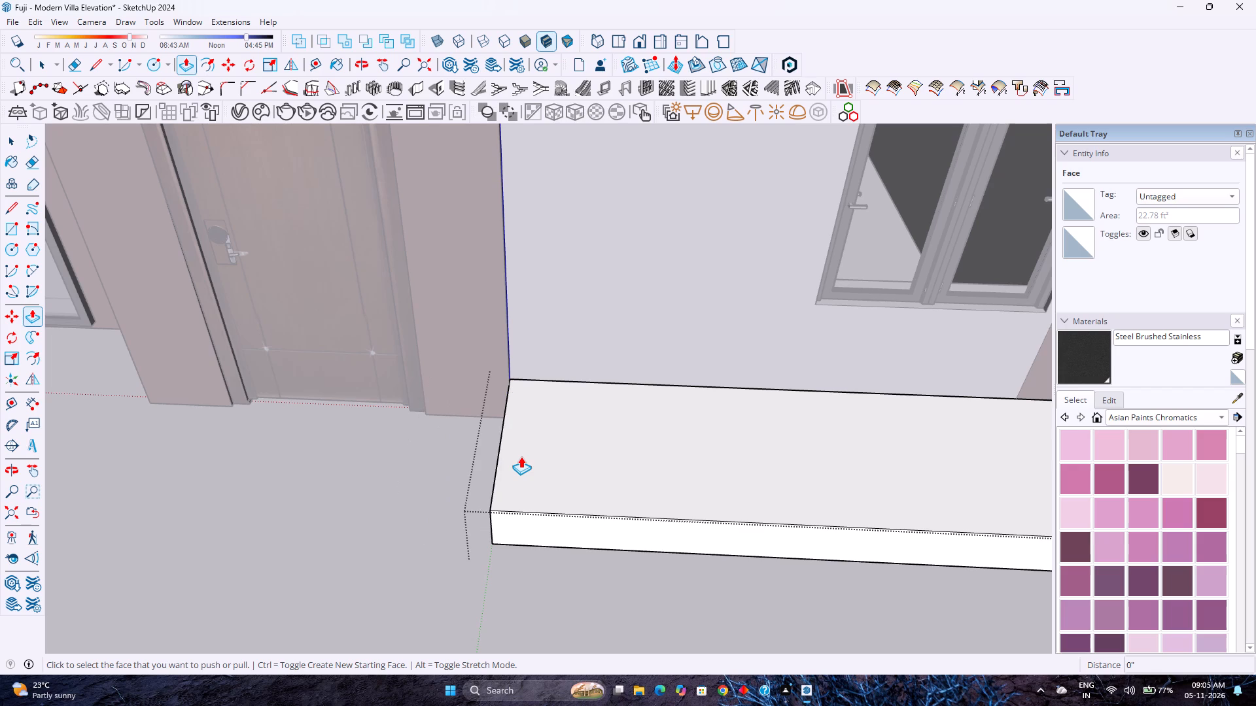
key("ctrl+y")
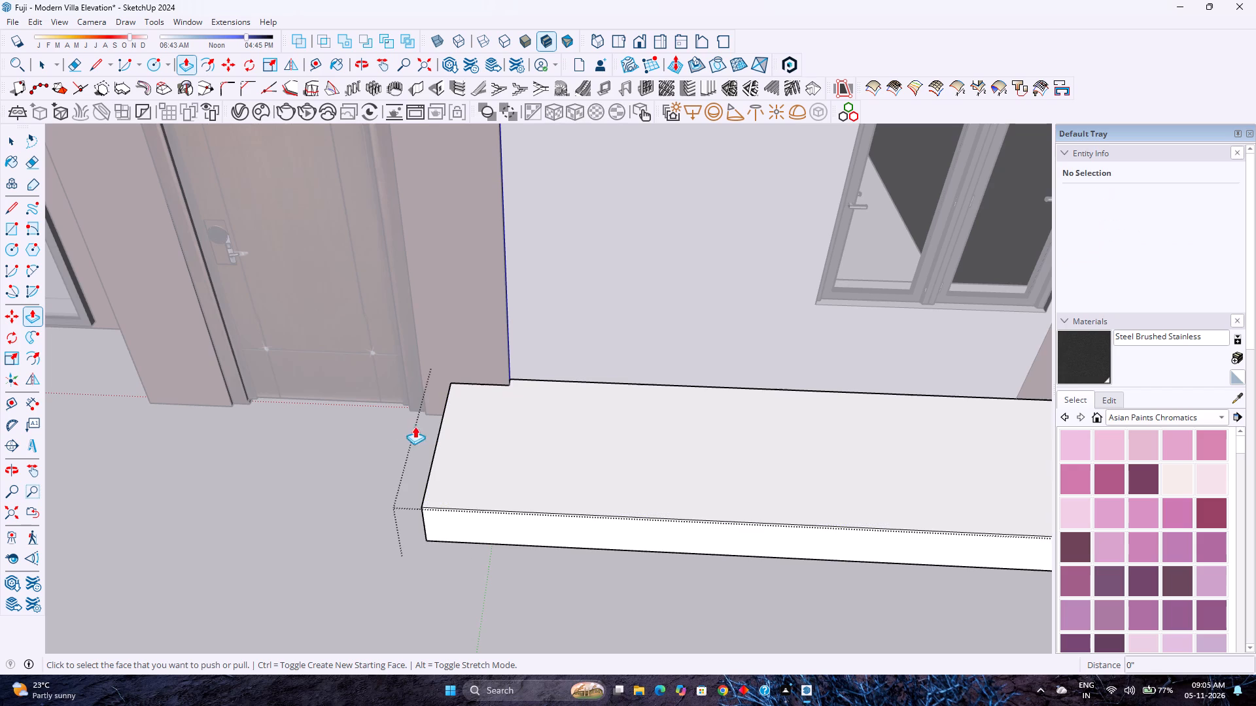
Offset the extended platform's top face 3" inward.
left_click(207, 71)
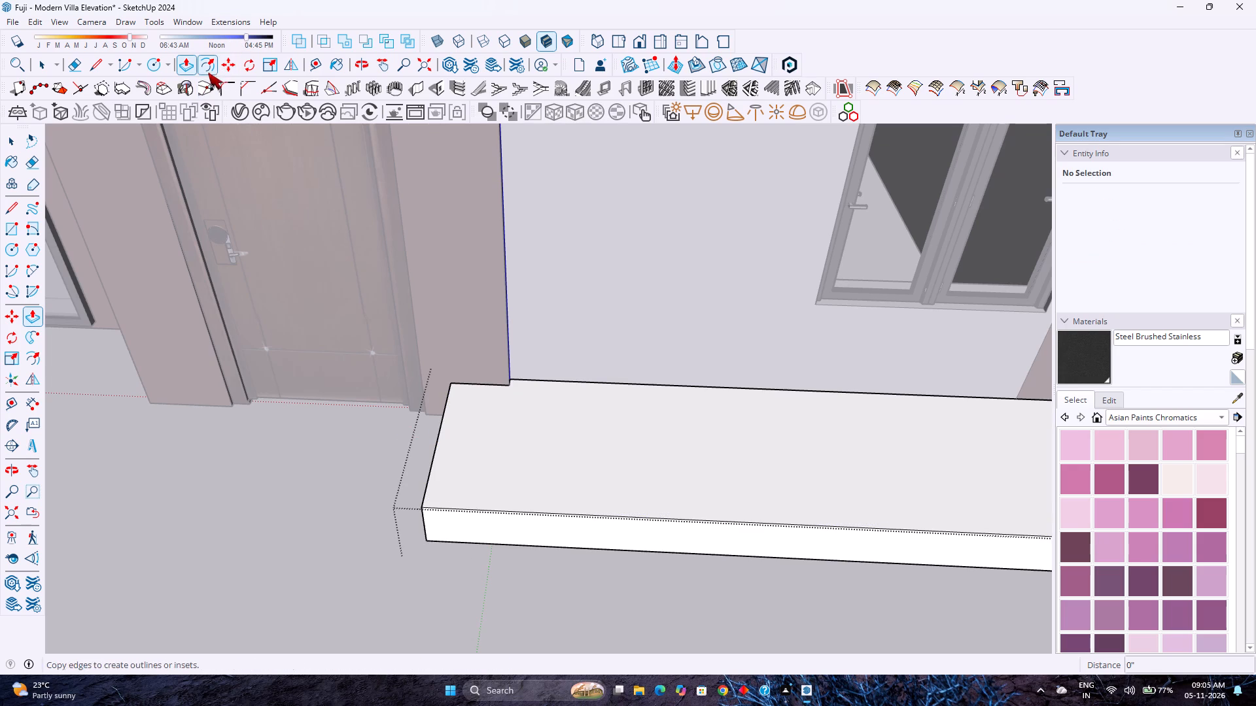
left_click(432, 480)
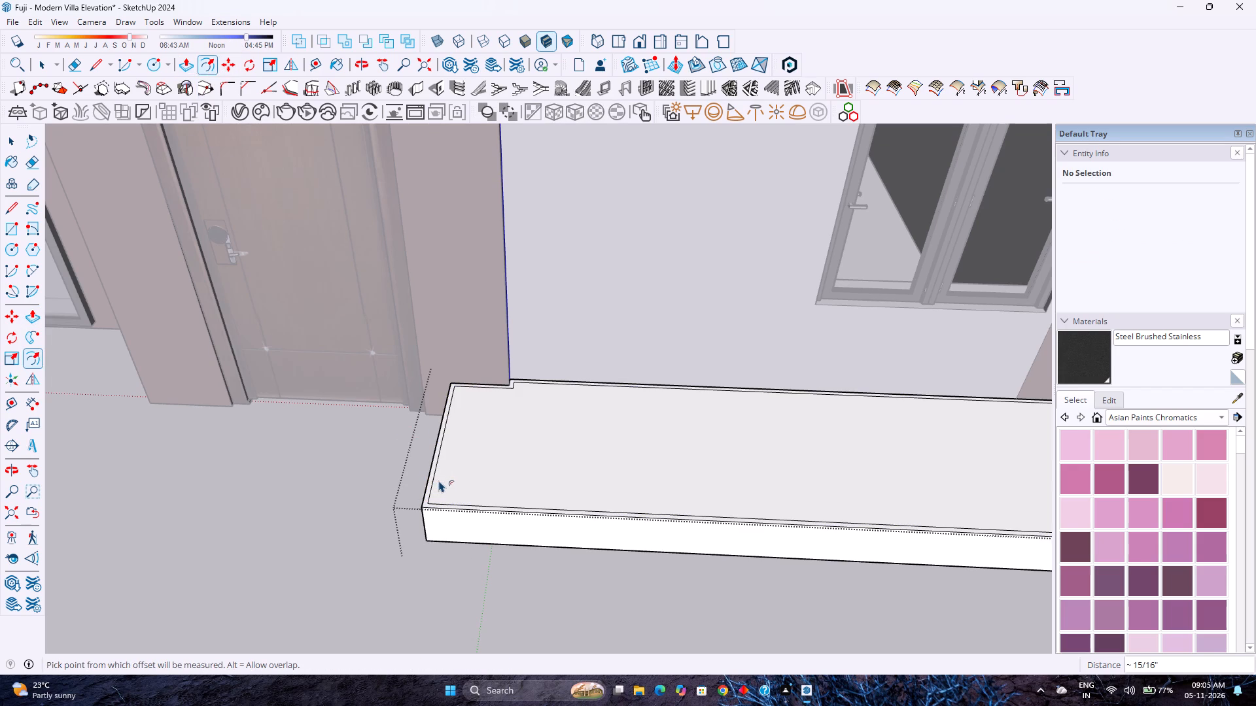
key("3")
key("Return")
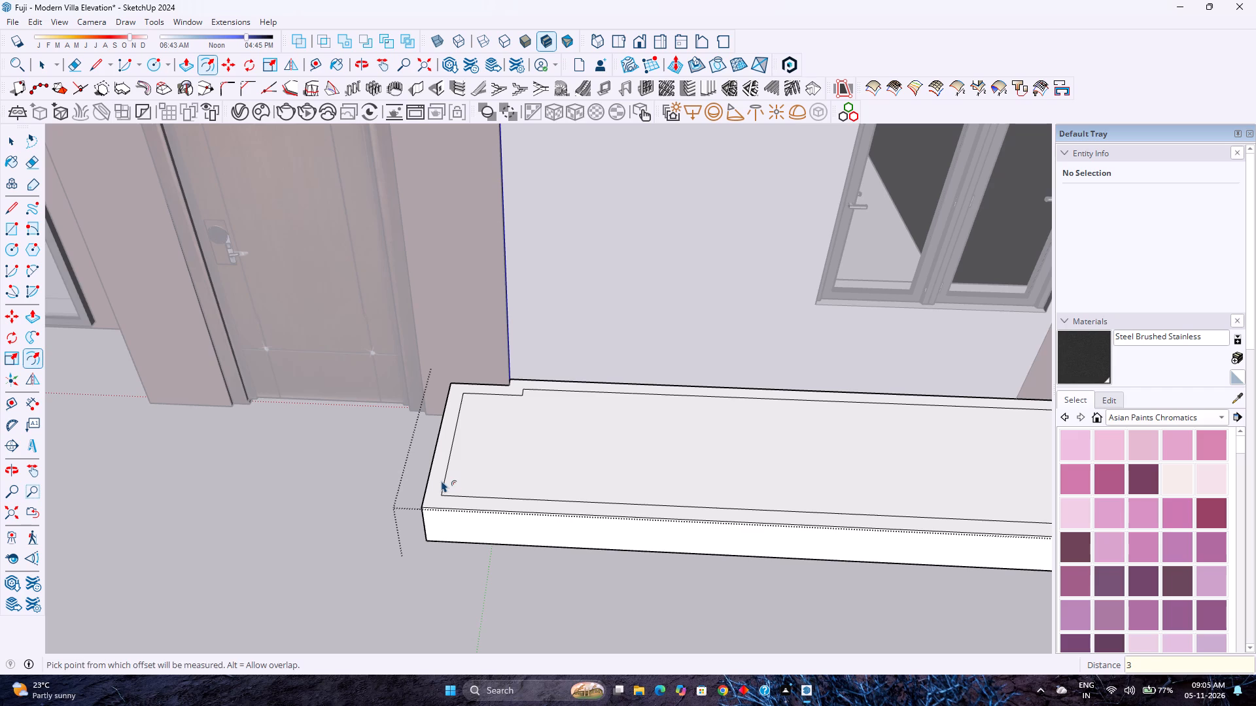
Push the inset top face down 9" to the ground, hollowing the platform into a trough with a rim.
key("p")
left_click(532, 486)
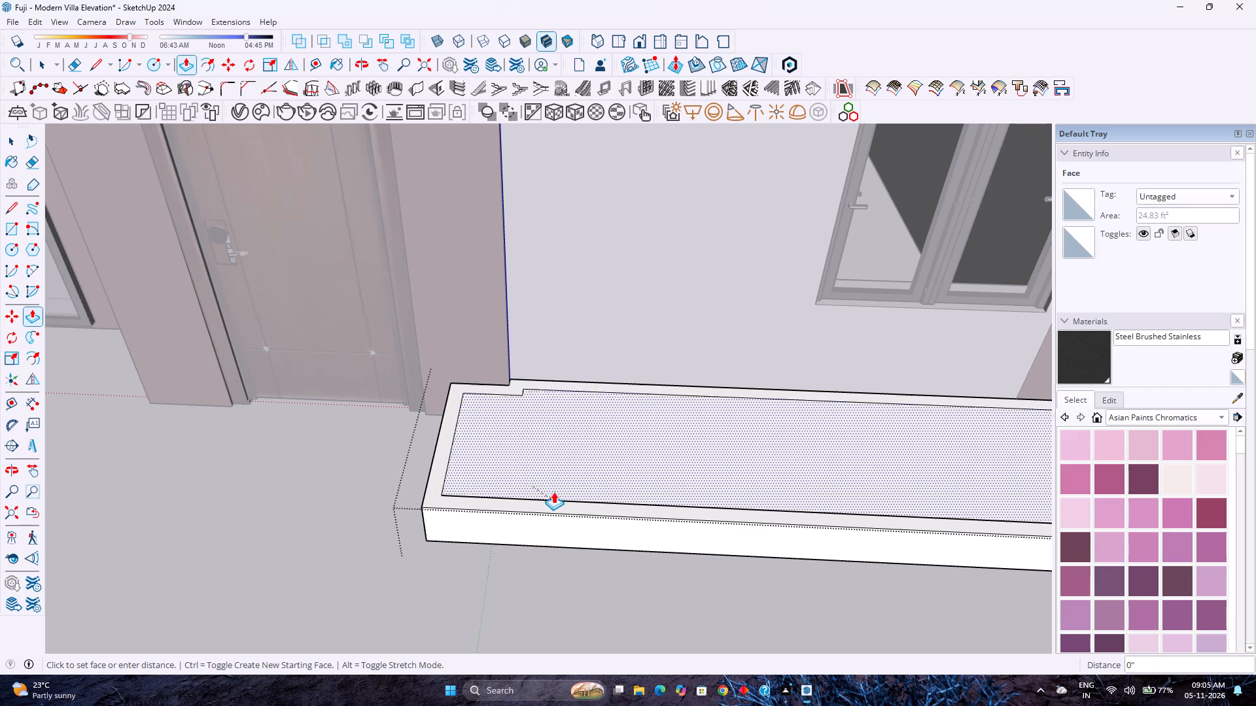
left_click(510, 549)
Erase the leftover line crossing the trough's floor near the end beneath the window.
scroll(560, 555, "down", 6)
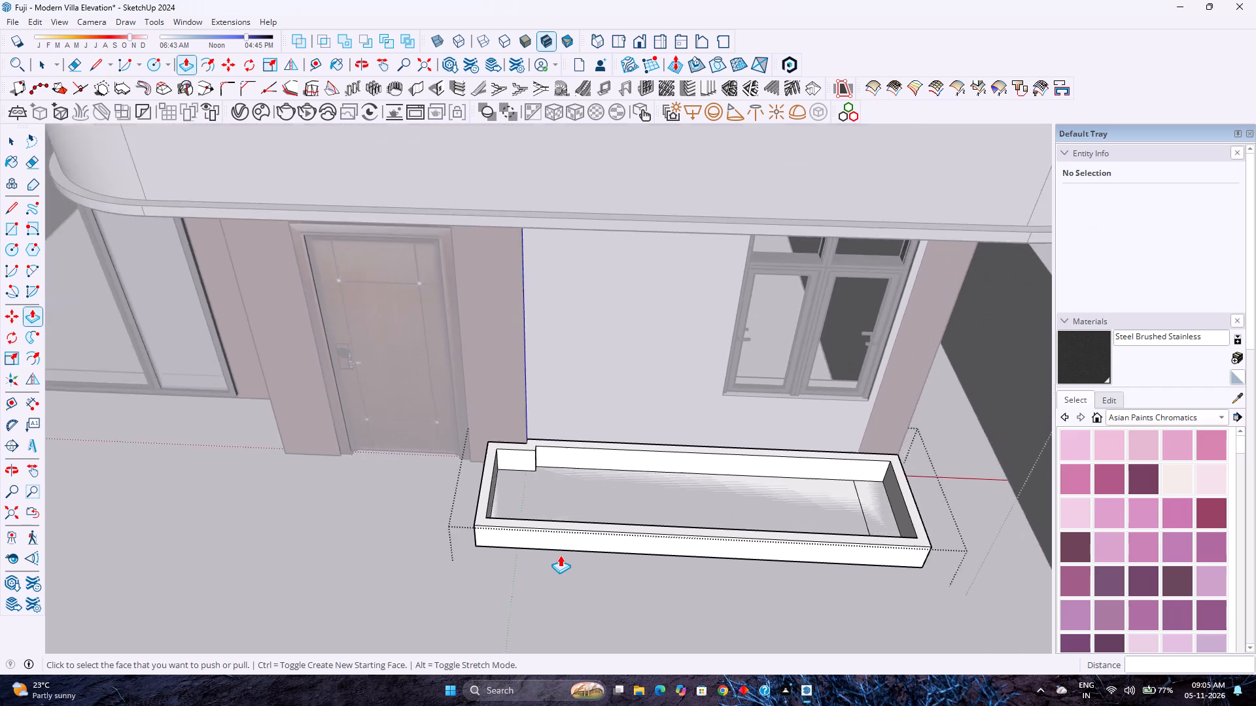
middle_click_drag(560, 555, 782, 475)
middle_click(782, 475)
scroll(775, 380, "up", 6)
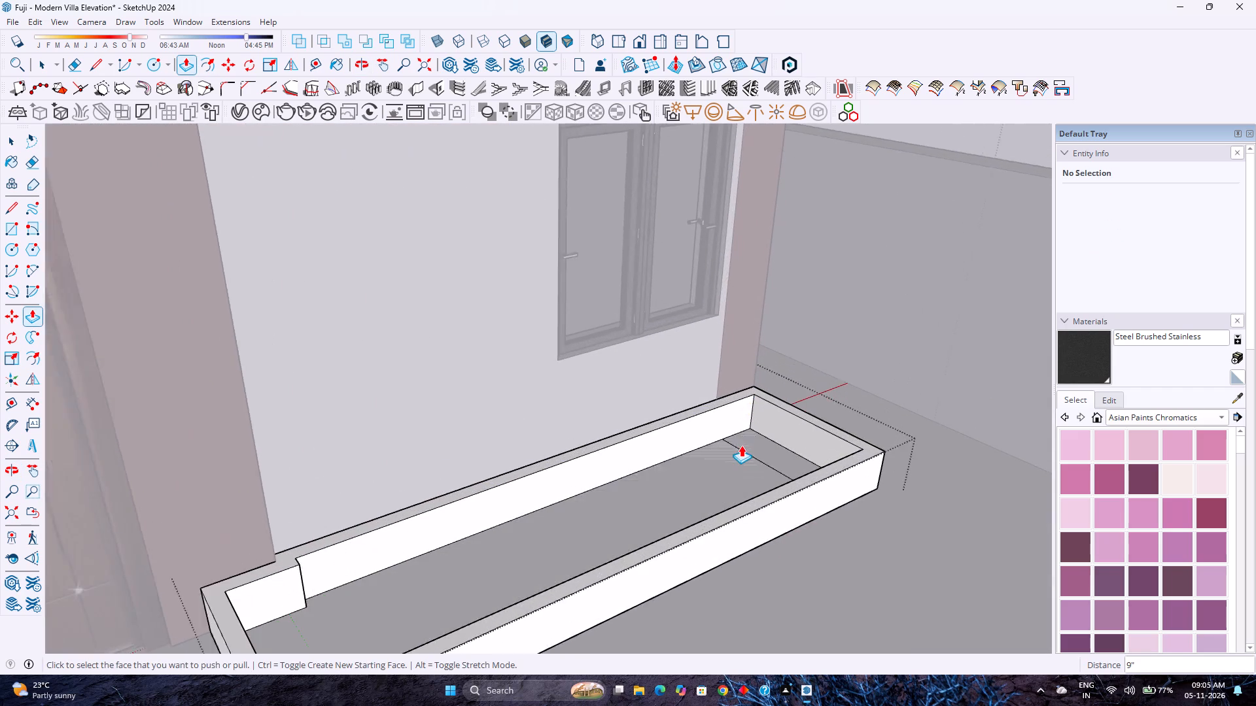
scroll(741, 445, "up", 2)
key("e")
left_click(742, 450)
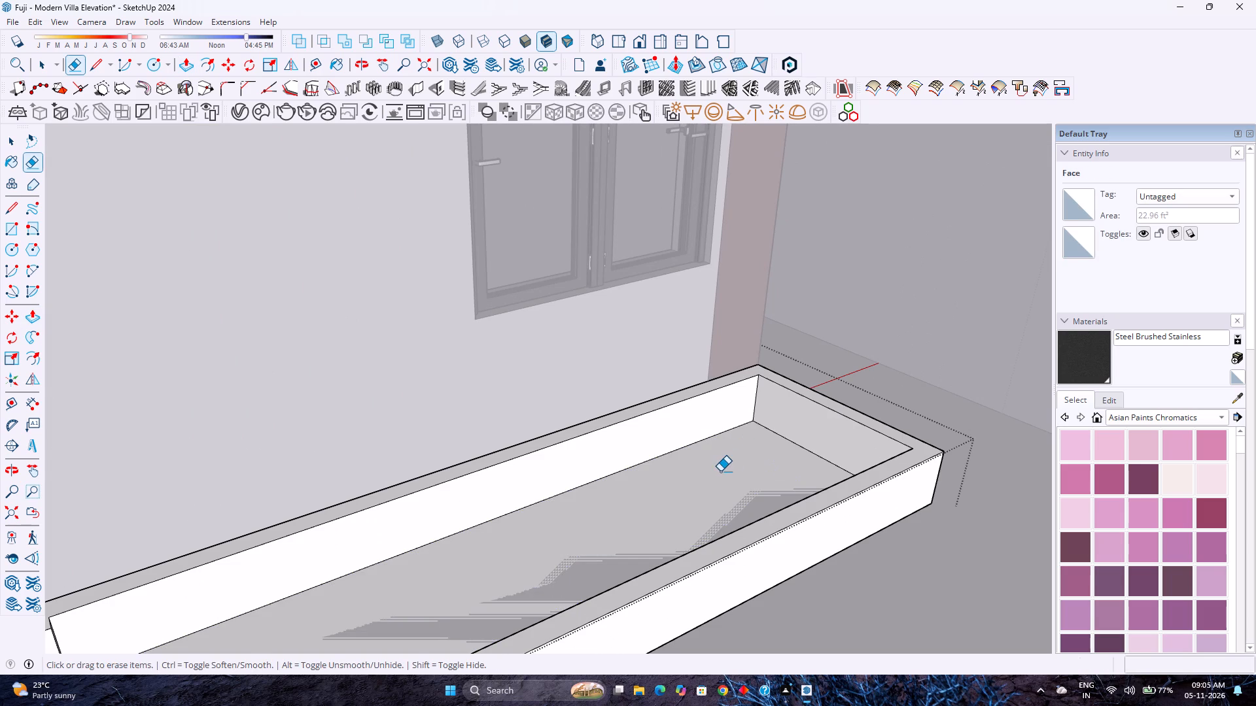
Examine the hollowed trough's floor, rim and junction with the wall from several angles.
scroll(720, 472, "down", 7)
middle_click_drag(714, 510, 615, 552)
scroll(599, 539, "down", 3)
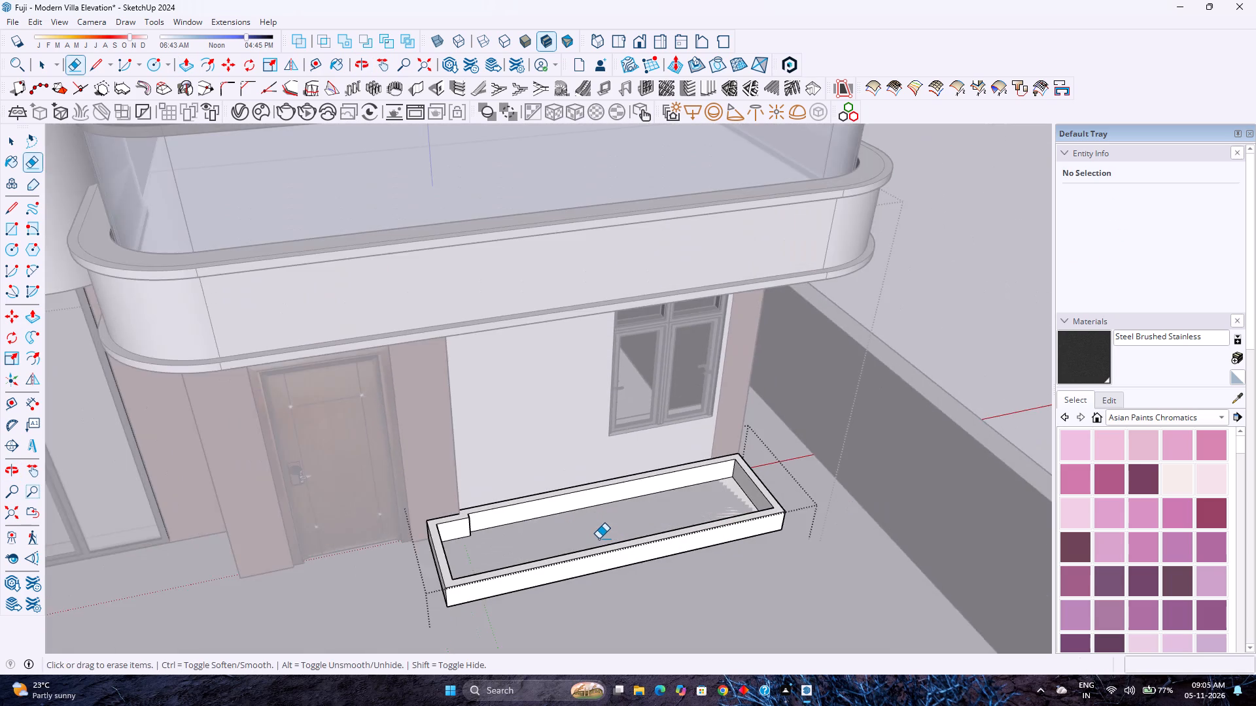
middle_click_drag(597, 560, 672, 537)
middle_click_drag(672, 537, 697, 522)
middle_click(697, 522)
middle_click_drag(700, 517, 703, 511)
middle_click(703, 503)
middle_click_drag(703, 501, 555, 510)
middle_click_drag(555, 516, 569, 543)
middle_click(569, 543)
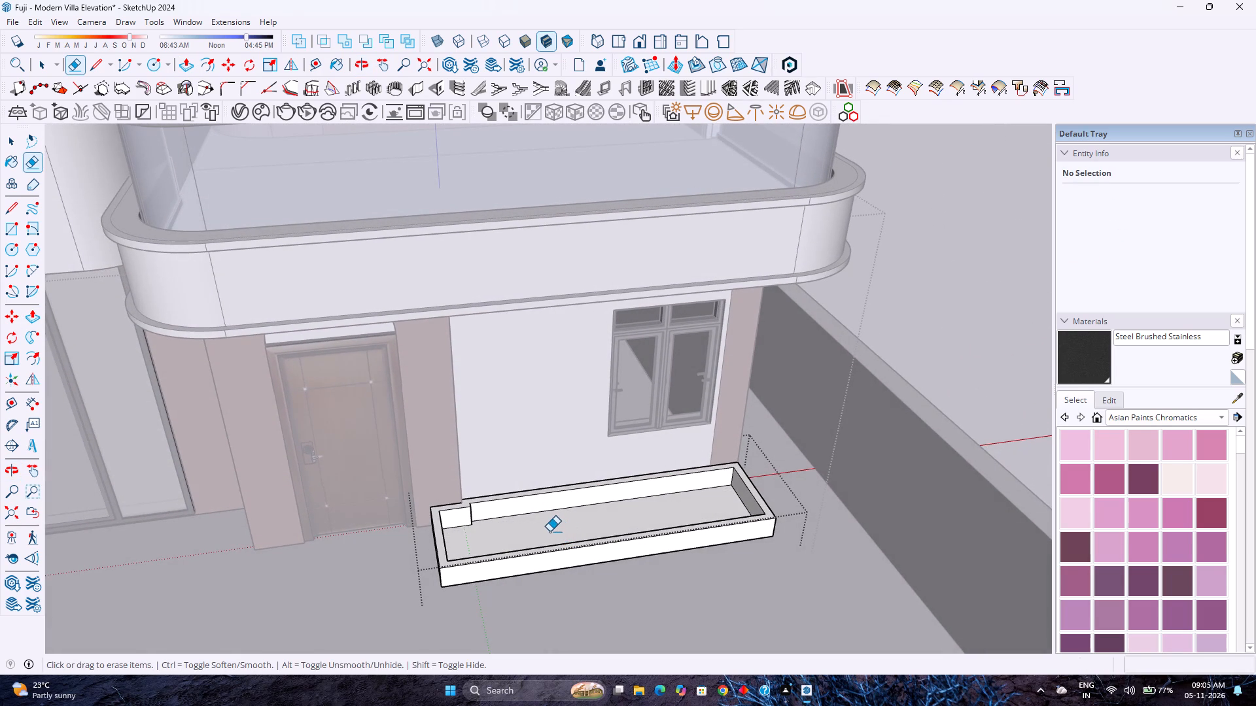
scroll(536, 543, "up", 6)
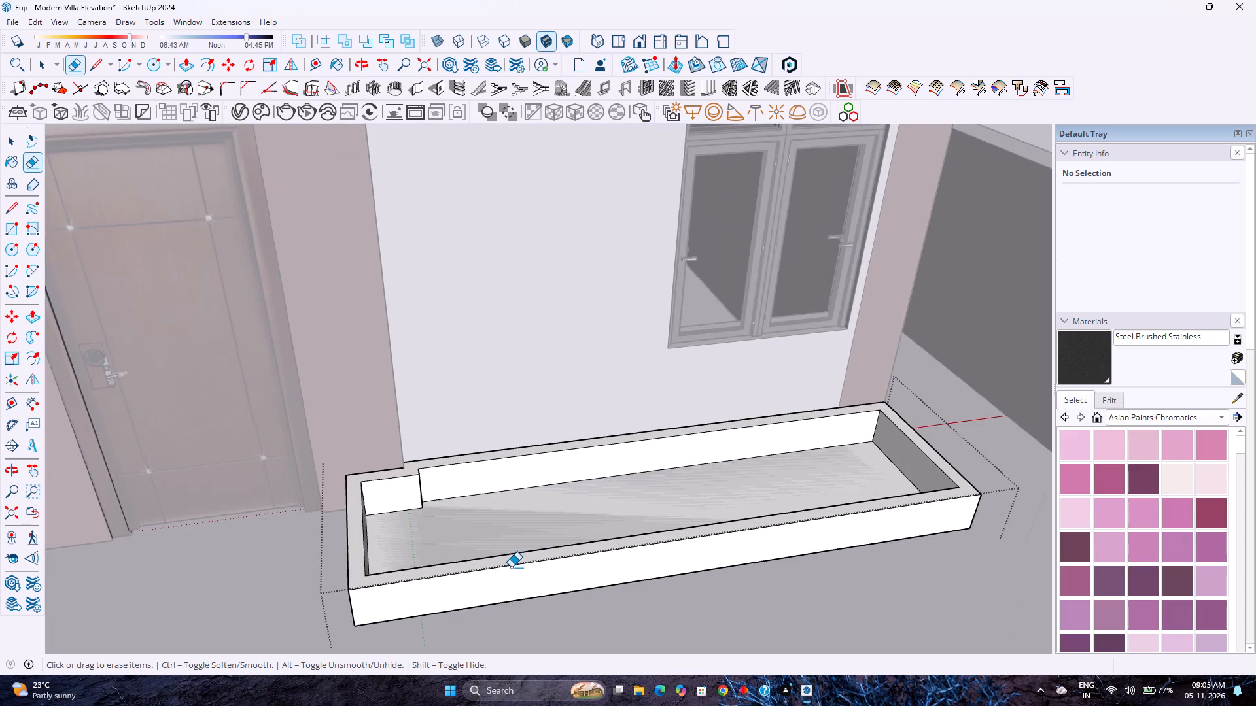
middle_click_drag(511, 567, 658, 409)
scroll(655, 426, "down", 2)
middle_click_drag(612, 492, 659, 560)
middle_click(659, 560)
Raise the trough's inner floor face by 3".
scroll(659, 560, "up", 1)
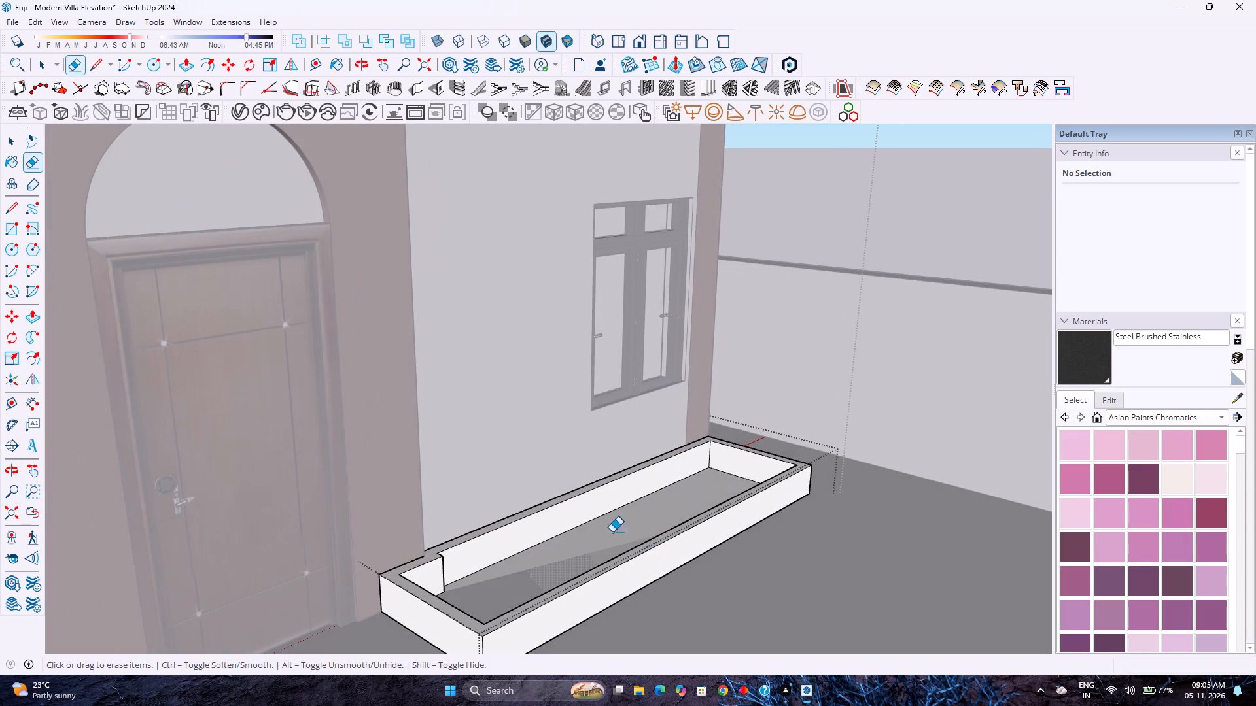
key("space")
left_click(602, 528)
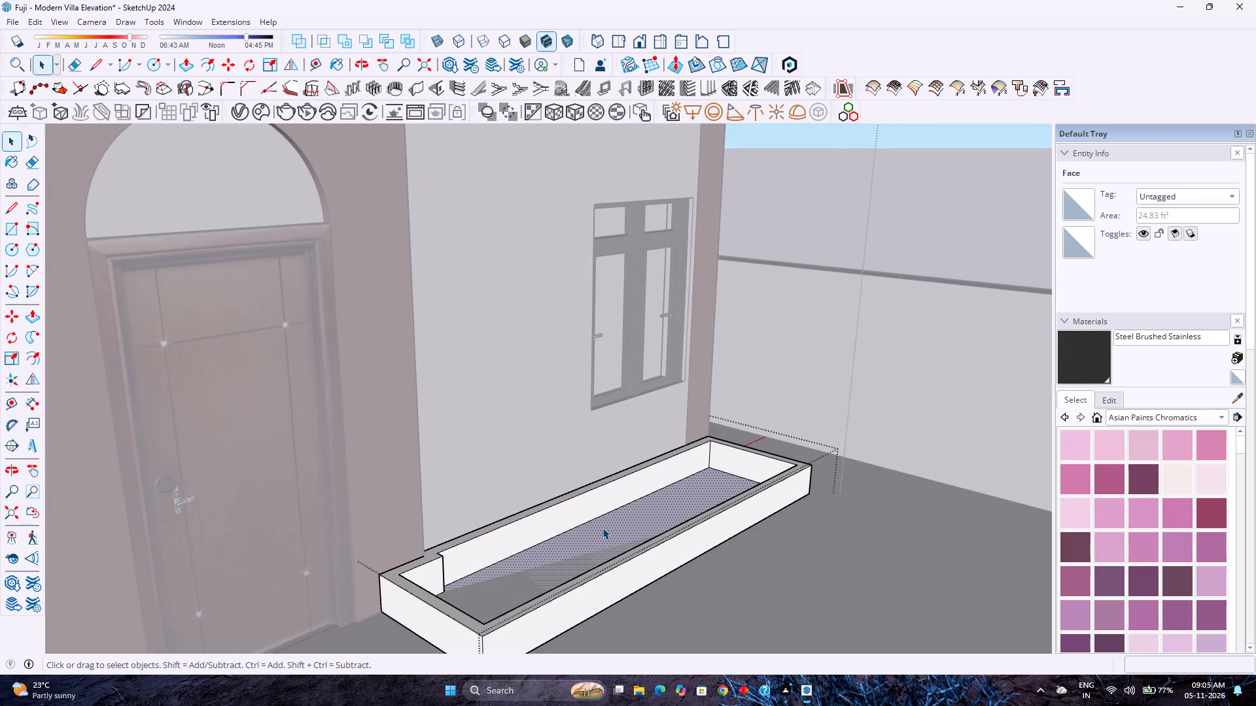
key("p")
left_click(602, 528)
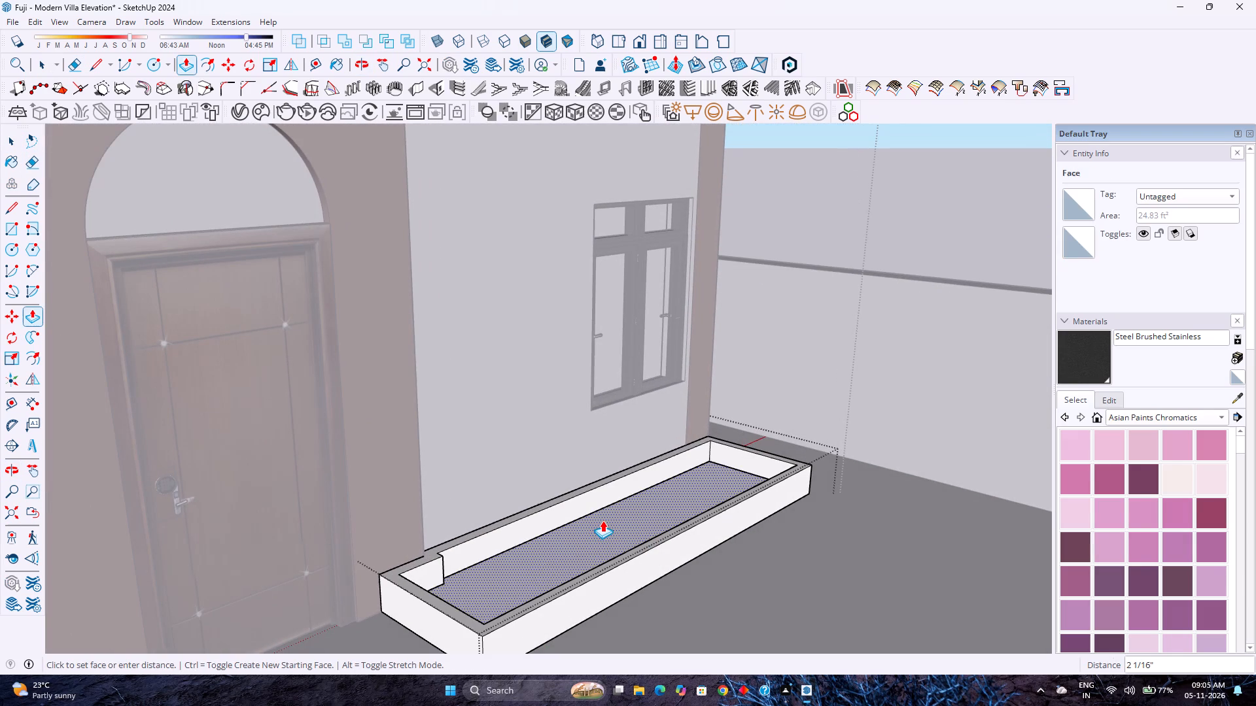
key("3")
key("Return")
key("space")
Exit editing of the nested groups containing the trough, stepping out to the whole villa.
scroll(649, 548, "down", 4)
middle_click_drag(666, 555, 659, 554)
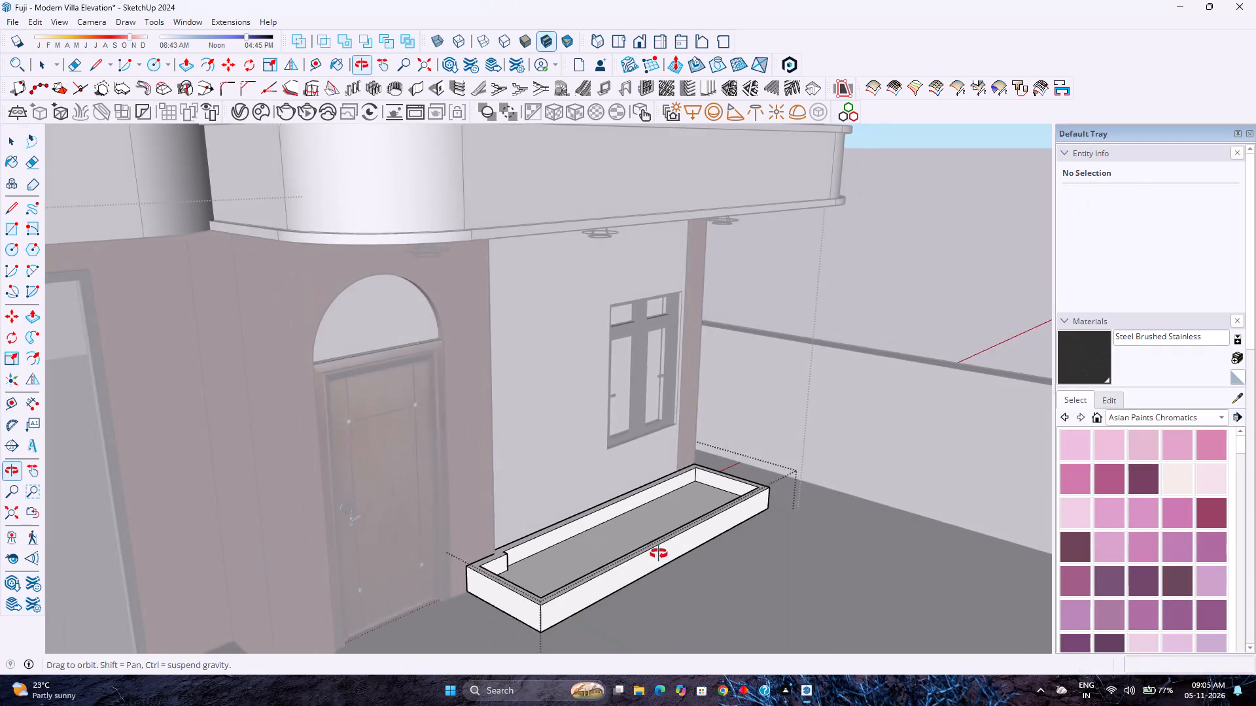
middle_click_drag(659, 554, 621, 546)
scroll(610, 543, "down", 4)
middle_click_drag(610, 542, 507, 524)
middle_click(507, 523)
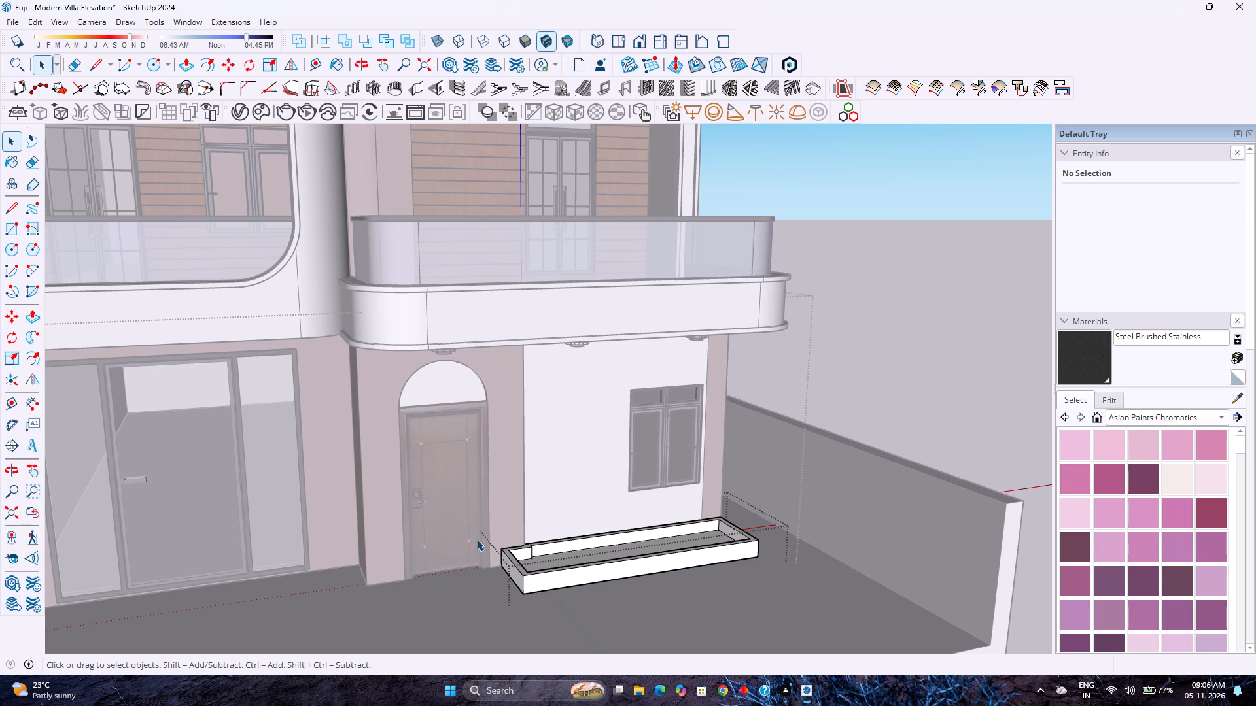
scroll(477, 539, "down", 8)
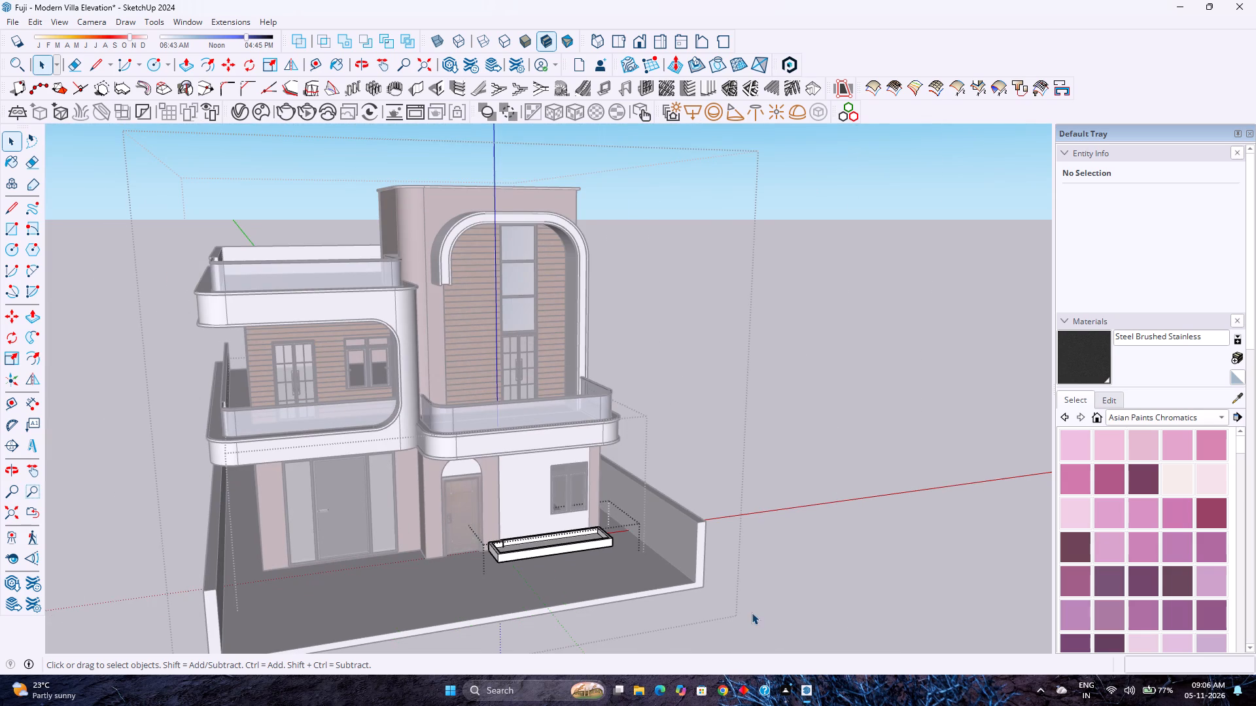
left_click(752, 613)
middle_click_drag(649, 603, 608, 511)
middle_click(608, 511)
scroll(450, 480, "up", 1)
middle_click(415, 503)
middle_click_drag(414, 503, 397, 499)
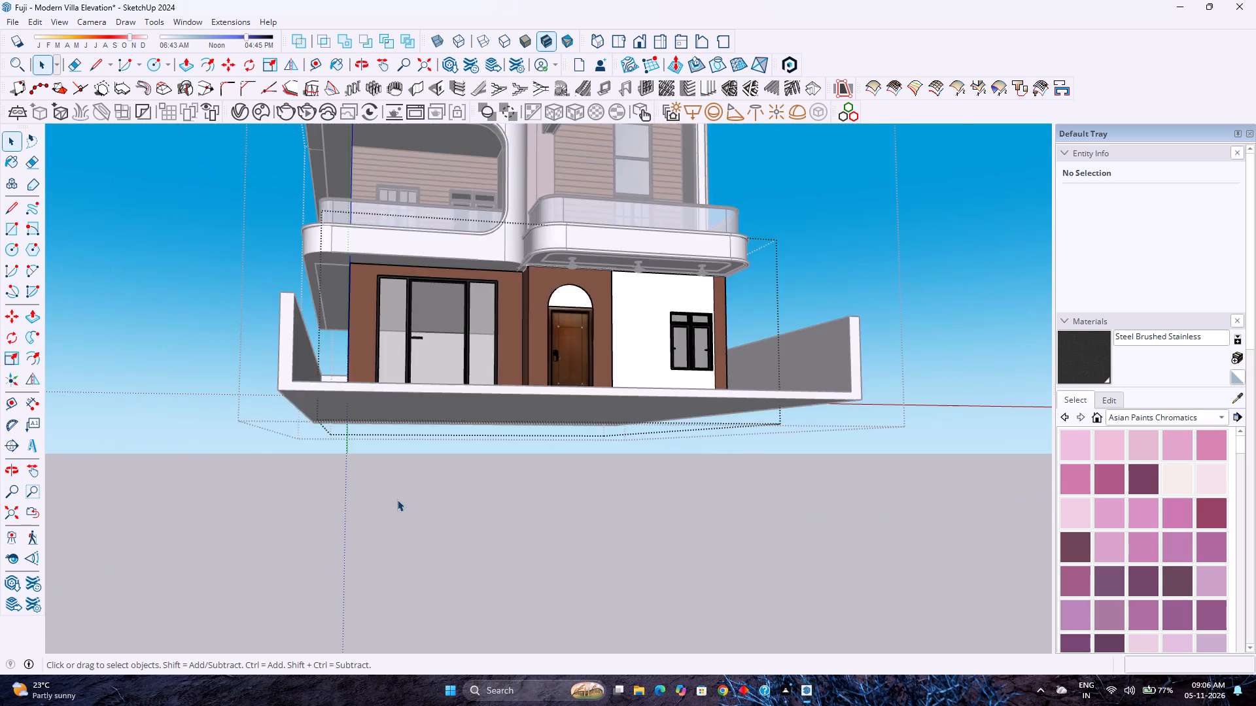
middle_click_drag(397, 499, 392, 497)
middle_click(392, 497)
middle_click(392, 497)
scroll(392, 497, "up", 1)
scroll(392, 496, "down", 7)
middle_click_drag(825, 293, 659, 416)
left_click(767, 363)
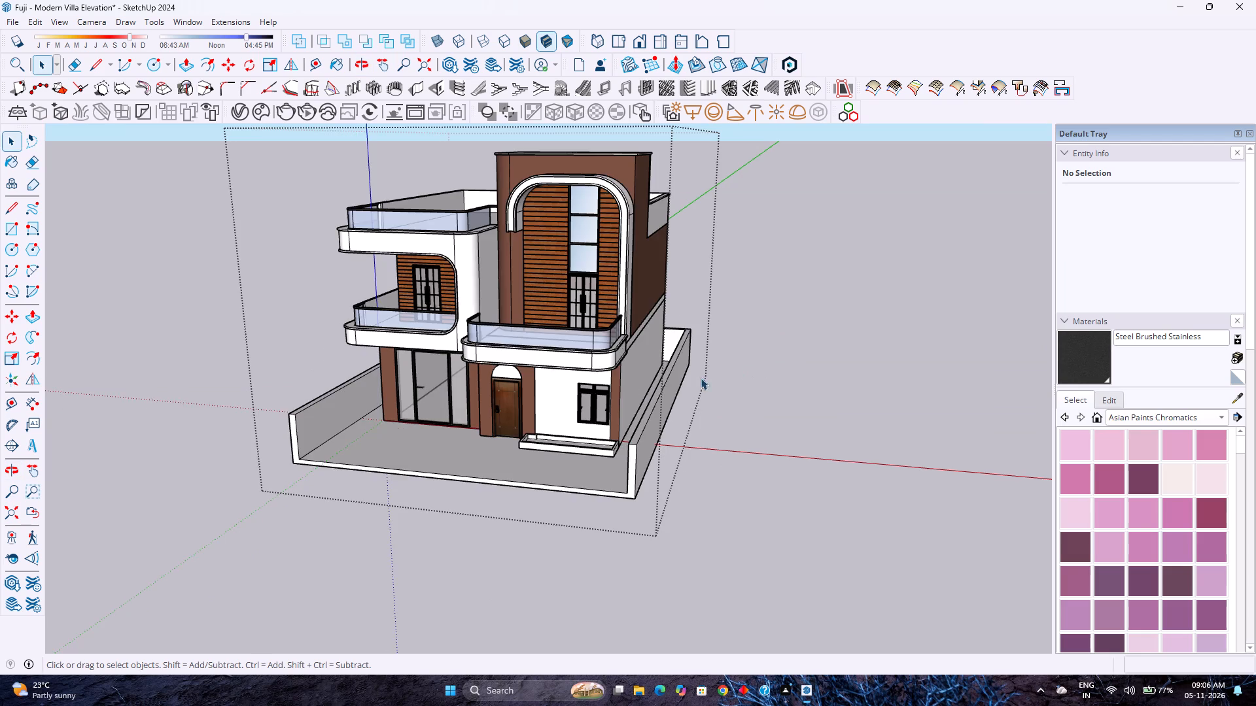
Save the villa model.
scroll(672, 381, "up", 5)
key("ctrl+s")
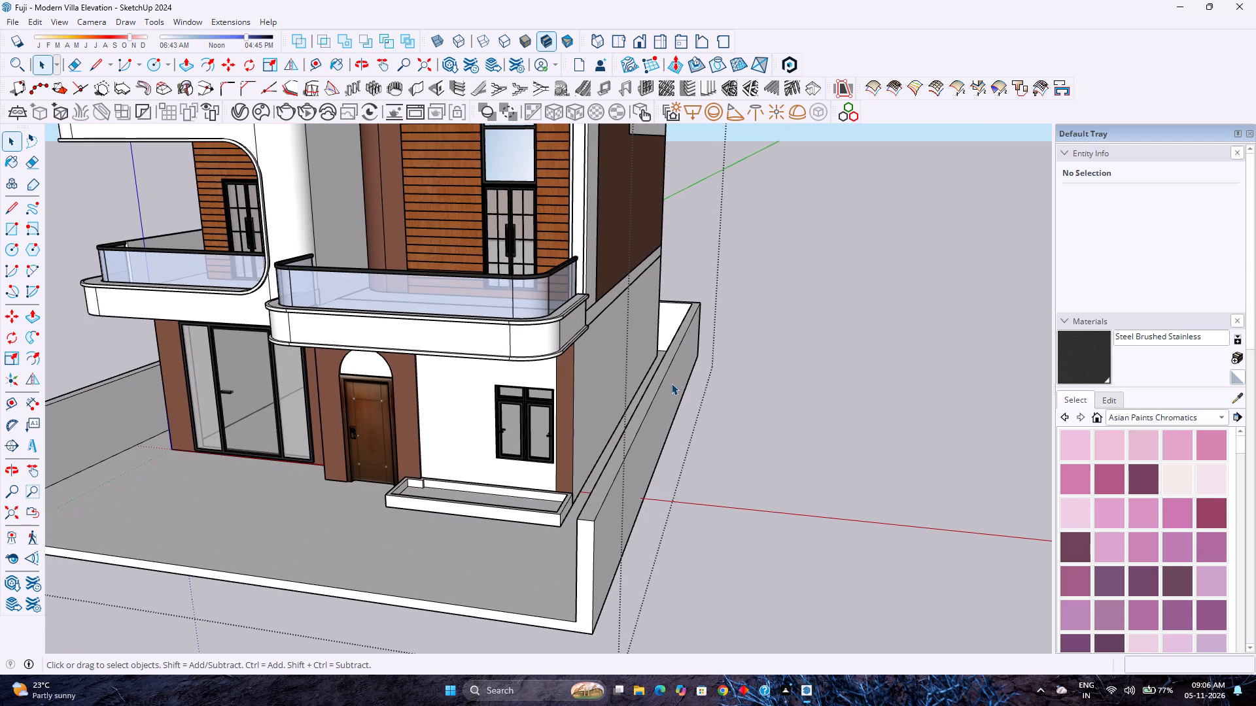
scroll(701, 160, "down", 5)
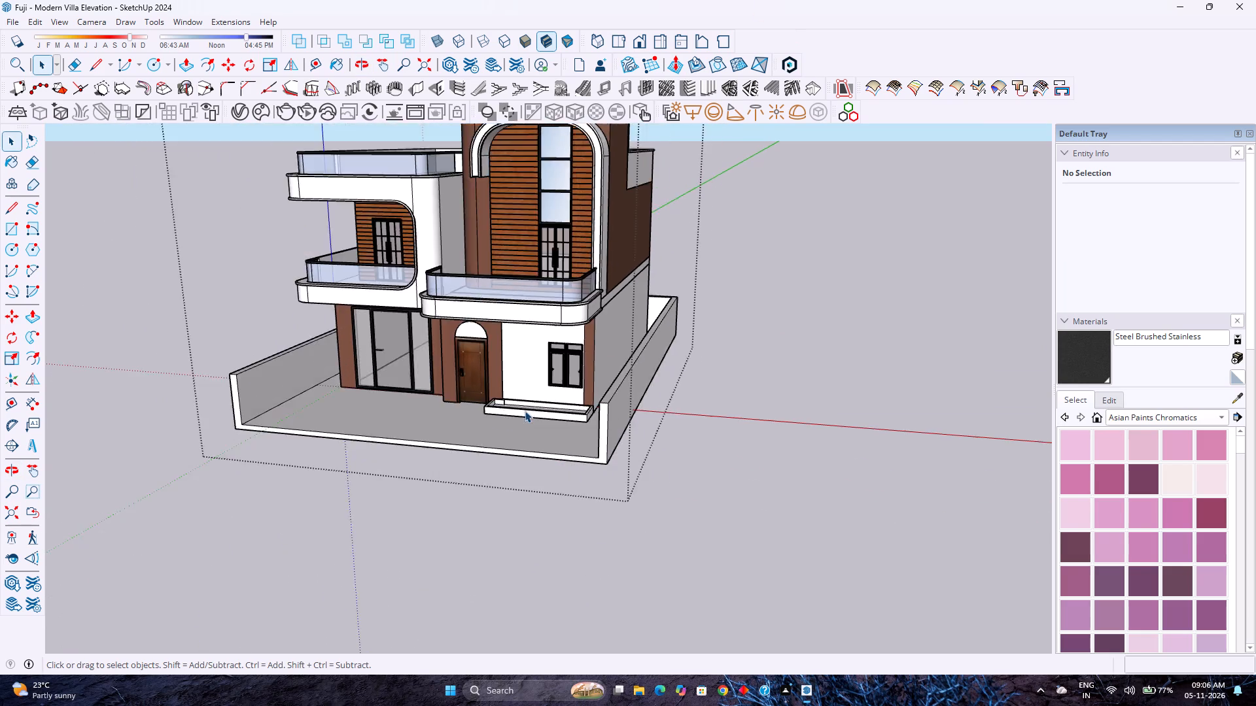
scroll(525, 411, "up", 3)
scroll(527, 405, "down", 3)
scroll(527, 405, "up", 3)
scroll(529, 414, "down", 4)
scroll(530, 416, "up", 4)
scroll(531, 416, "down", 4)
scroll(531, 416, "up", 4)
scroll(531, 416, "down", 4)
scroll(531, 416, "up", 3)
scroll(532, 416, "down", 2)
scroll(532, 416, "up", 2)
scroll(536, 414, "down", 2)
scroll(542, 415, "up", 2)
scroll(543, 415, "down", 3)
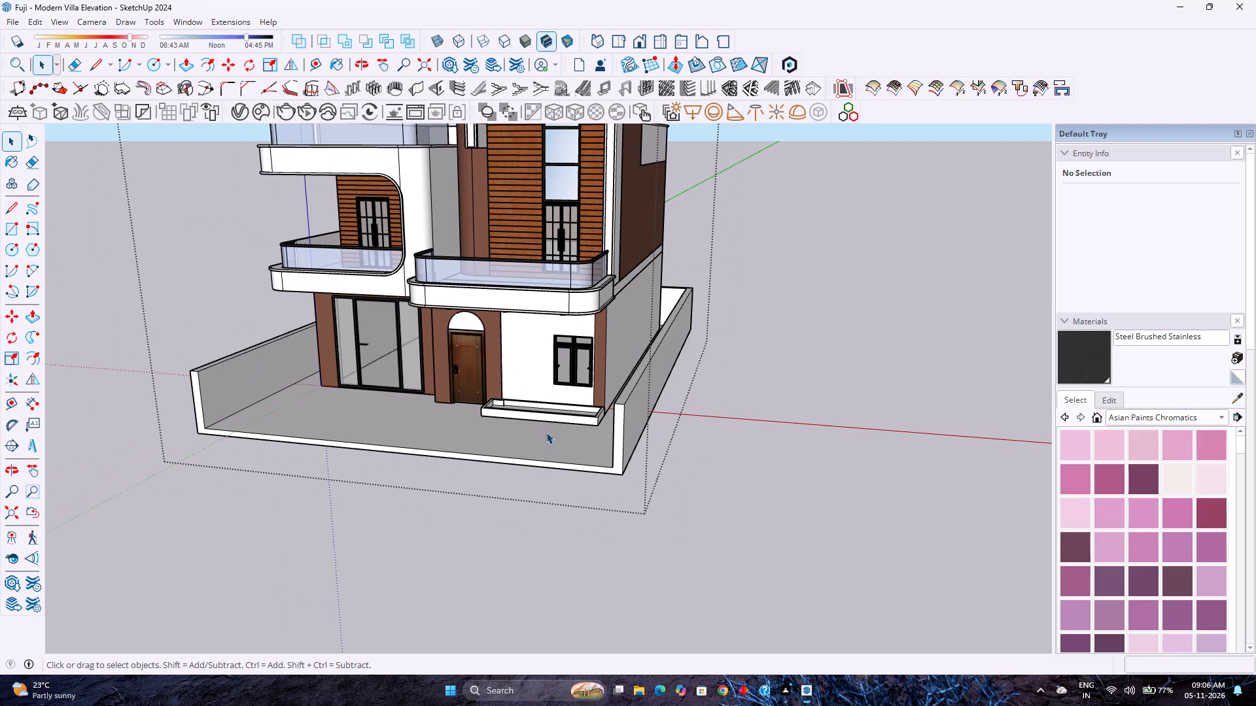
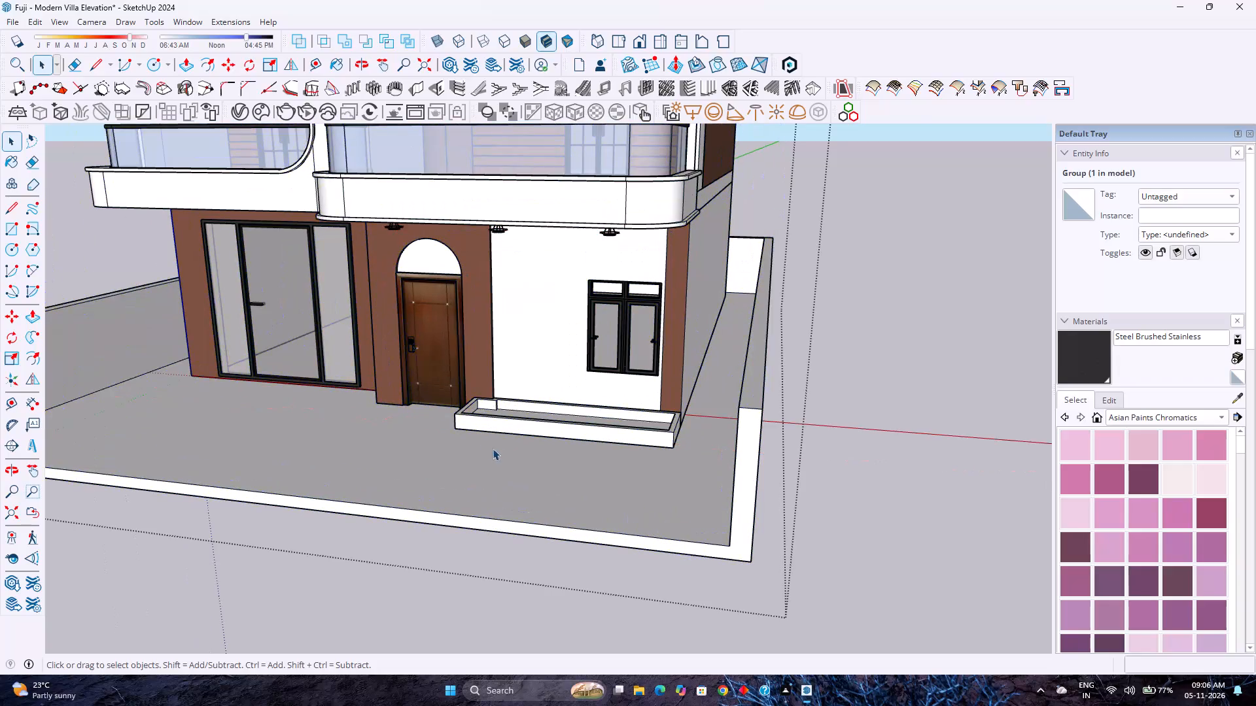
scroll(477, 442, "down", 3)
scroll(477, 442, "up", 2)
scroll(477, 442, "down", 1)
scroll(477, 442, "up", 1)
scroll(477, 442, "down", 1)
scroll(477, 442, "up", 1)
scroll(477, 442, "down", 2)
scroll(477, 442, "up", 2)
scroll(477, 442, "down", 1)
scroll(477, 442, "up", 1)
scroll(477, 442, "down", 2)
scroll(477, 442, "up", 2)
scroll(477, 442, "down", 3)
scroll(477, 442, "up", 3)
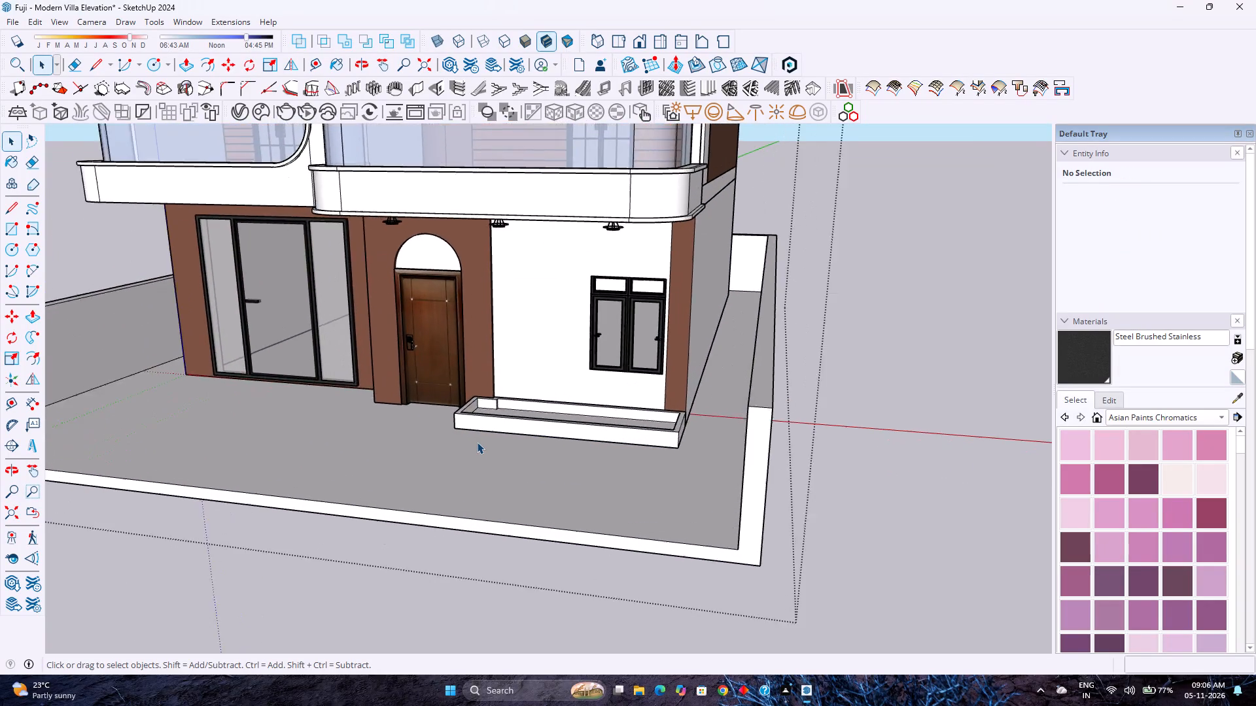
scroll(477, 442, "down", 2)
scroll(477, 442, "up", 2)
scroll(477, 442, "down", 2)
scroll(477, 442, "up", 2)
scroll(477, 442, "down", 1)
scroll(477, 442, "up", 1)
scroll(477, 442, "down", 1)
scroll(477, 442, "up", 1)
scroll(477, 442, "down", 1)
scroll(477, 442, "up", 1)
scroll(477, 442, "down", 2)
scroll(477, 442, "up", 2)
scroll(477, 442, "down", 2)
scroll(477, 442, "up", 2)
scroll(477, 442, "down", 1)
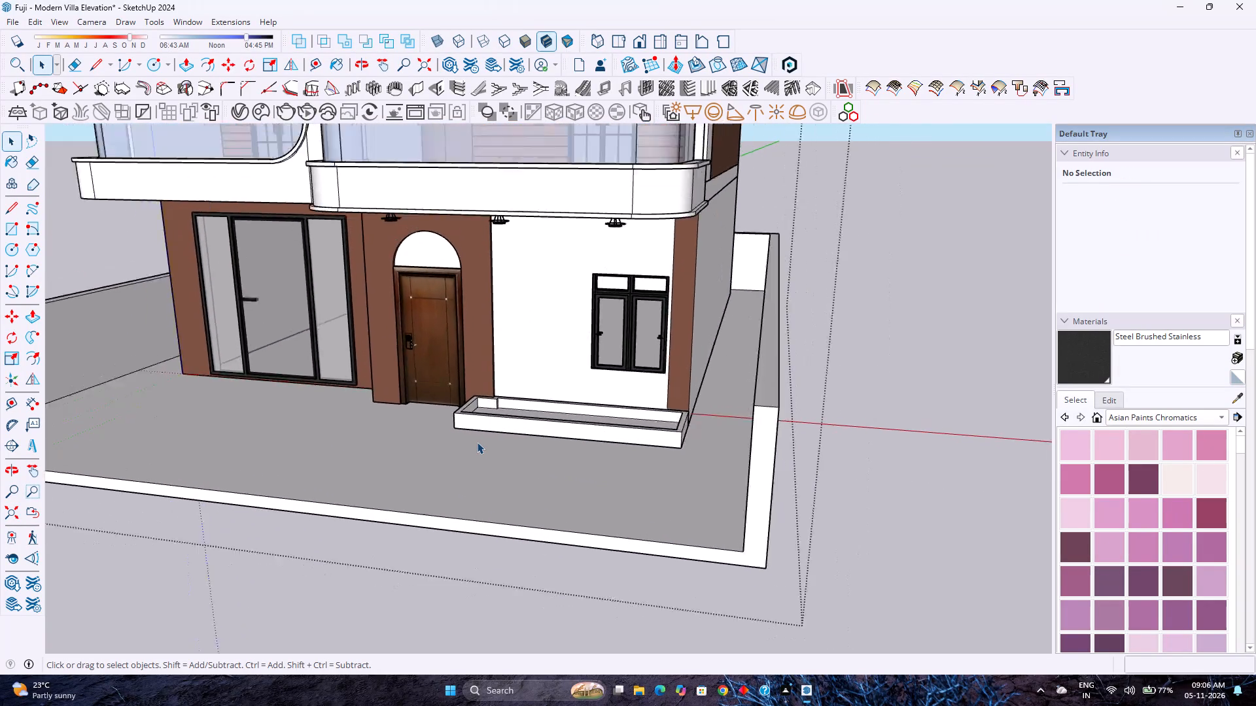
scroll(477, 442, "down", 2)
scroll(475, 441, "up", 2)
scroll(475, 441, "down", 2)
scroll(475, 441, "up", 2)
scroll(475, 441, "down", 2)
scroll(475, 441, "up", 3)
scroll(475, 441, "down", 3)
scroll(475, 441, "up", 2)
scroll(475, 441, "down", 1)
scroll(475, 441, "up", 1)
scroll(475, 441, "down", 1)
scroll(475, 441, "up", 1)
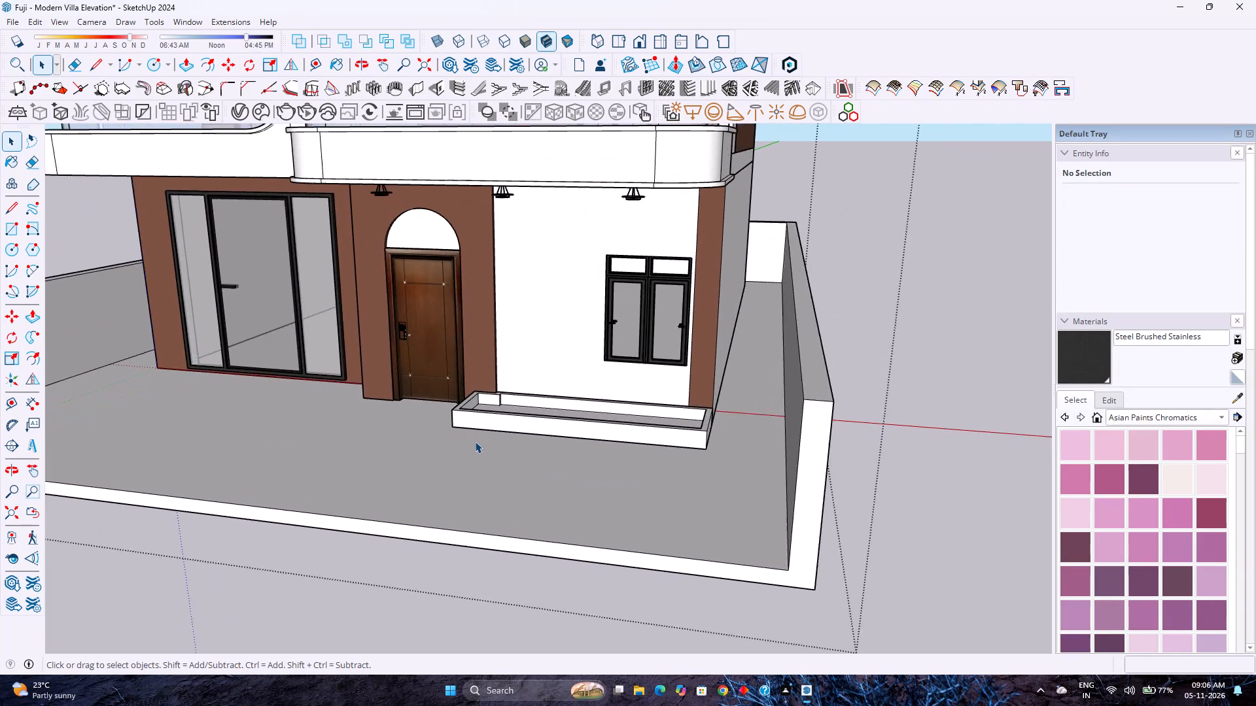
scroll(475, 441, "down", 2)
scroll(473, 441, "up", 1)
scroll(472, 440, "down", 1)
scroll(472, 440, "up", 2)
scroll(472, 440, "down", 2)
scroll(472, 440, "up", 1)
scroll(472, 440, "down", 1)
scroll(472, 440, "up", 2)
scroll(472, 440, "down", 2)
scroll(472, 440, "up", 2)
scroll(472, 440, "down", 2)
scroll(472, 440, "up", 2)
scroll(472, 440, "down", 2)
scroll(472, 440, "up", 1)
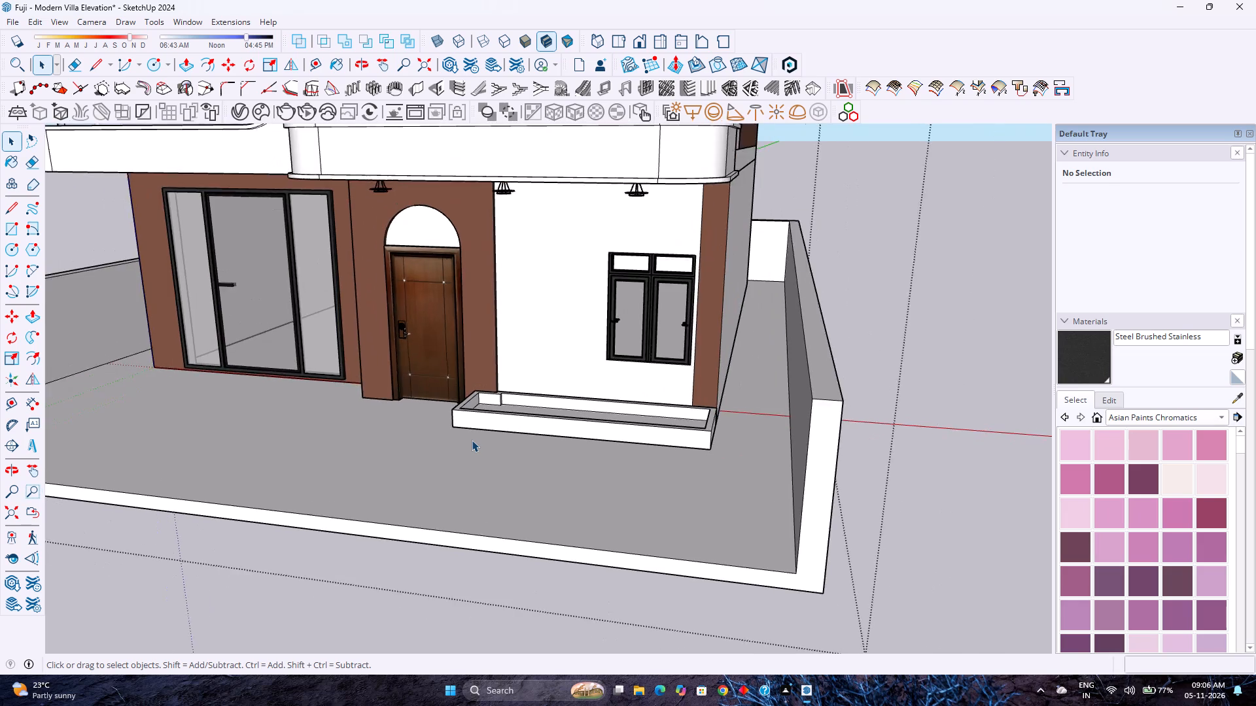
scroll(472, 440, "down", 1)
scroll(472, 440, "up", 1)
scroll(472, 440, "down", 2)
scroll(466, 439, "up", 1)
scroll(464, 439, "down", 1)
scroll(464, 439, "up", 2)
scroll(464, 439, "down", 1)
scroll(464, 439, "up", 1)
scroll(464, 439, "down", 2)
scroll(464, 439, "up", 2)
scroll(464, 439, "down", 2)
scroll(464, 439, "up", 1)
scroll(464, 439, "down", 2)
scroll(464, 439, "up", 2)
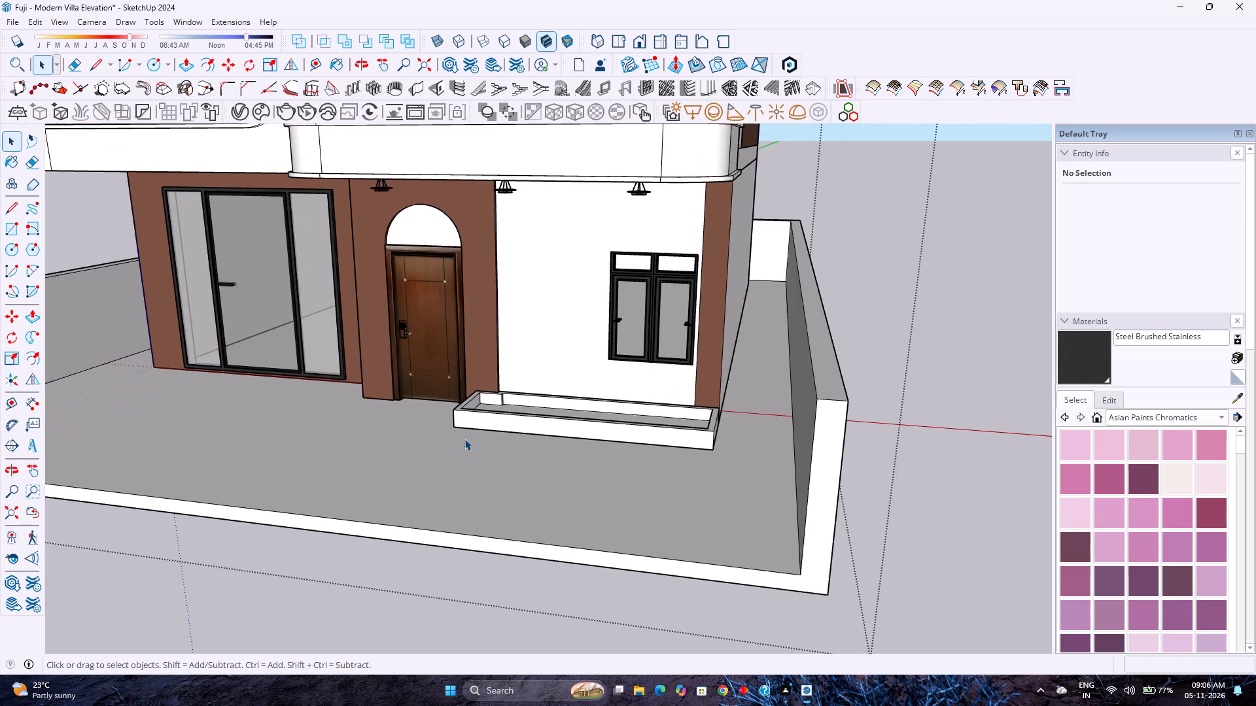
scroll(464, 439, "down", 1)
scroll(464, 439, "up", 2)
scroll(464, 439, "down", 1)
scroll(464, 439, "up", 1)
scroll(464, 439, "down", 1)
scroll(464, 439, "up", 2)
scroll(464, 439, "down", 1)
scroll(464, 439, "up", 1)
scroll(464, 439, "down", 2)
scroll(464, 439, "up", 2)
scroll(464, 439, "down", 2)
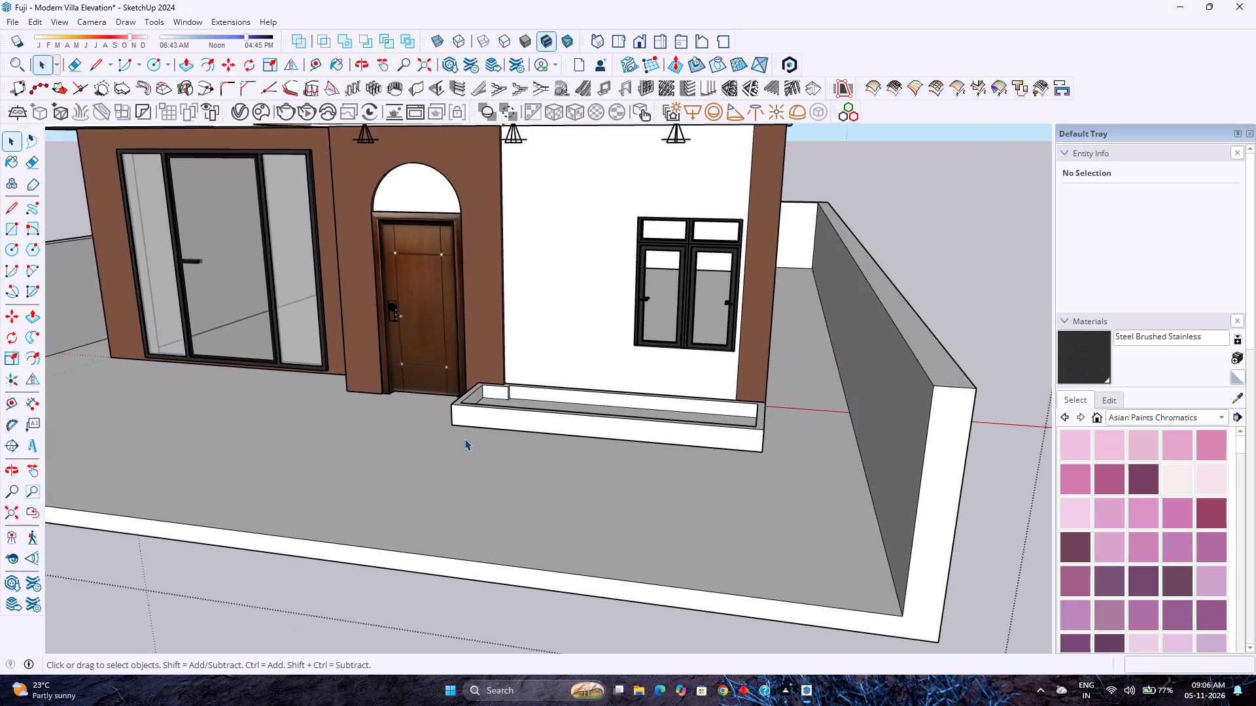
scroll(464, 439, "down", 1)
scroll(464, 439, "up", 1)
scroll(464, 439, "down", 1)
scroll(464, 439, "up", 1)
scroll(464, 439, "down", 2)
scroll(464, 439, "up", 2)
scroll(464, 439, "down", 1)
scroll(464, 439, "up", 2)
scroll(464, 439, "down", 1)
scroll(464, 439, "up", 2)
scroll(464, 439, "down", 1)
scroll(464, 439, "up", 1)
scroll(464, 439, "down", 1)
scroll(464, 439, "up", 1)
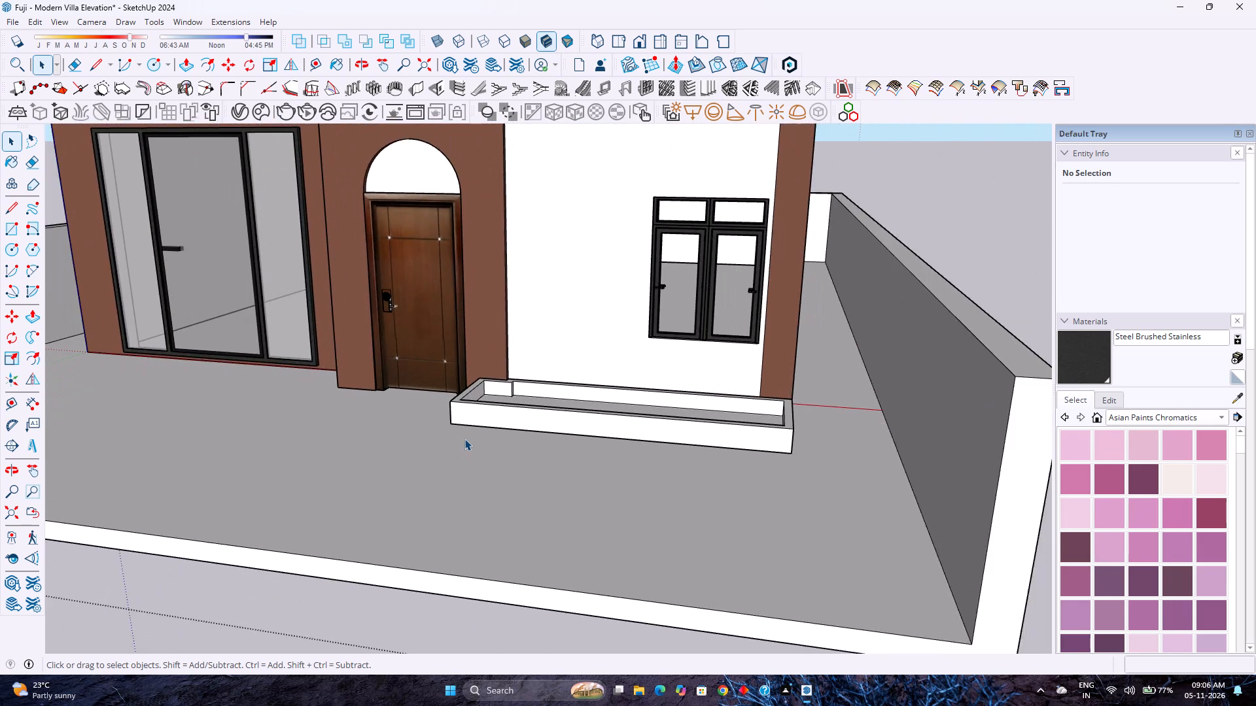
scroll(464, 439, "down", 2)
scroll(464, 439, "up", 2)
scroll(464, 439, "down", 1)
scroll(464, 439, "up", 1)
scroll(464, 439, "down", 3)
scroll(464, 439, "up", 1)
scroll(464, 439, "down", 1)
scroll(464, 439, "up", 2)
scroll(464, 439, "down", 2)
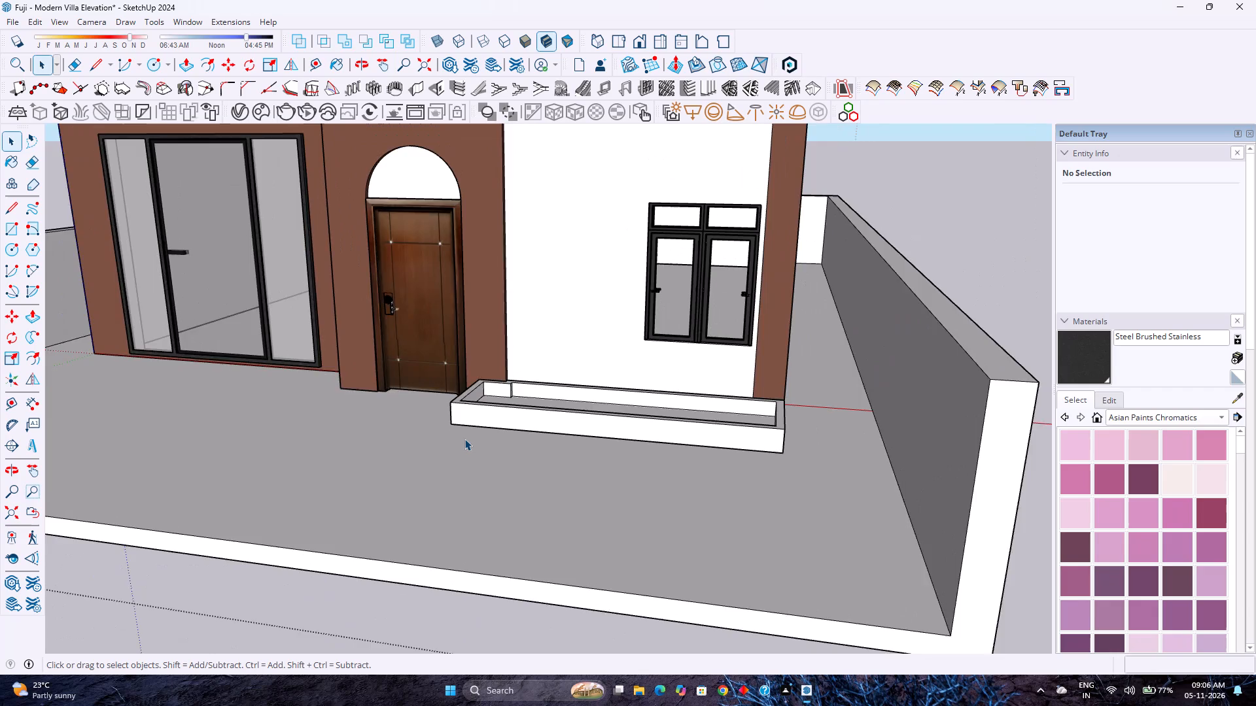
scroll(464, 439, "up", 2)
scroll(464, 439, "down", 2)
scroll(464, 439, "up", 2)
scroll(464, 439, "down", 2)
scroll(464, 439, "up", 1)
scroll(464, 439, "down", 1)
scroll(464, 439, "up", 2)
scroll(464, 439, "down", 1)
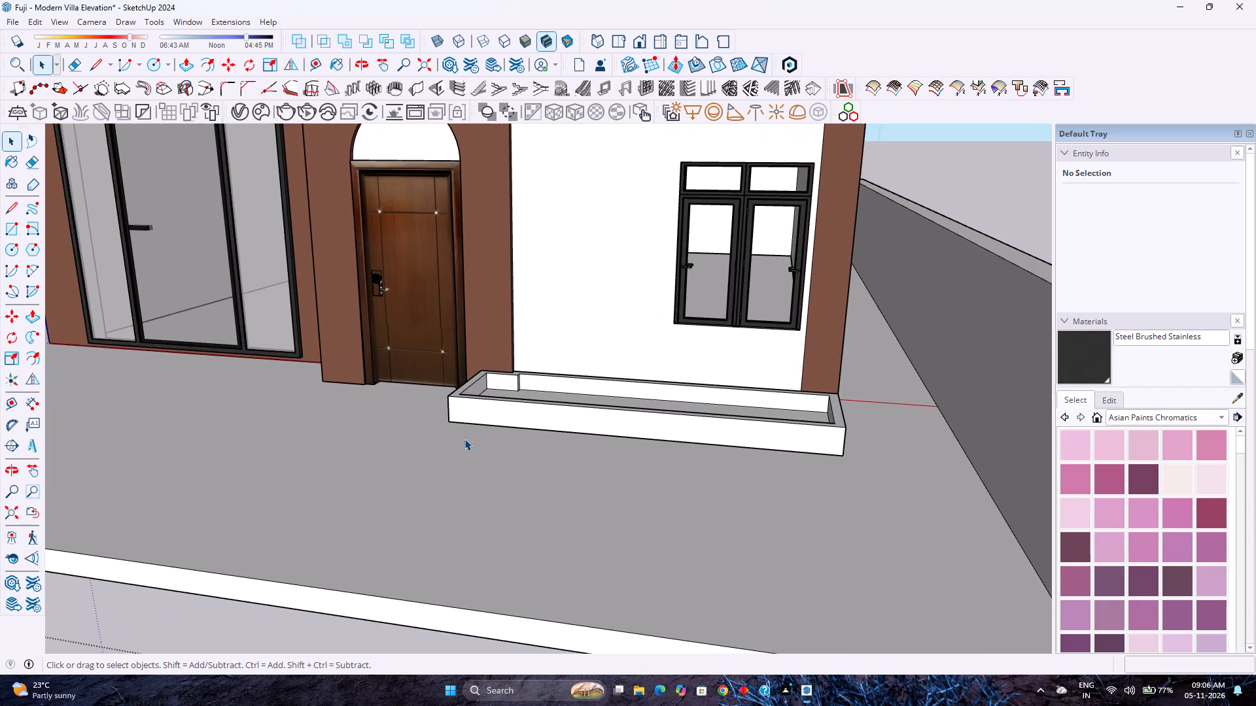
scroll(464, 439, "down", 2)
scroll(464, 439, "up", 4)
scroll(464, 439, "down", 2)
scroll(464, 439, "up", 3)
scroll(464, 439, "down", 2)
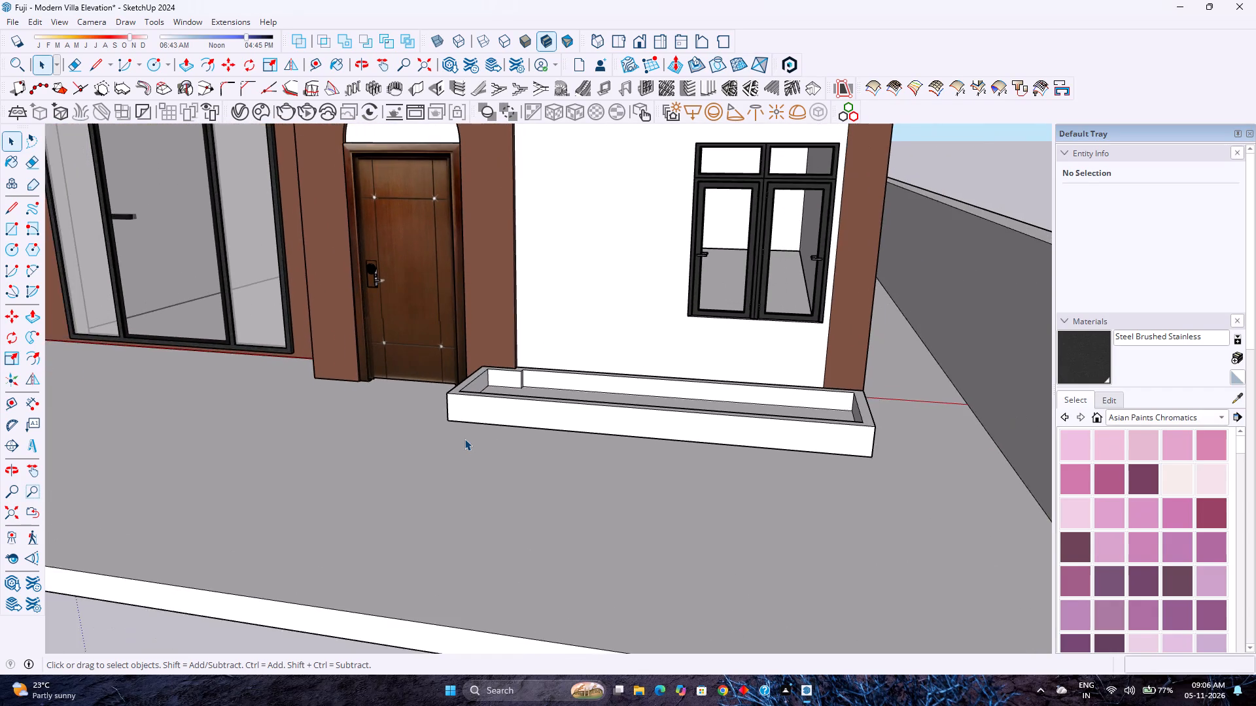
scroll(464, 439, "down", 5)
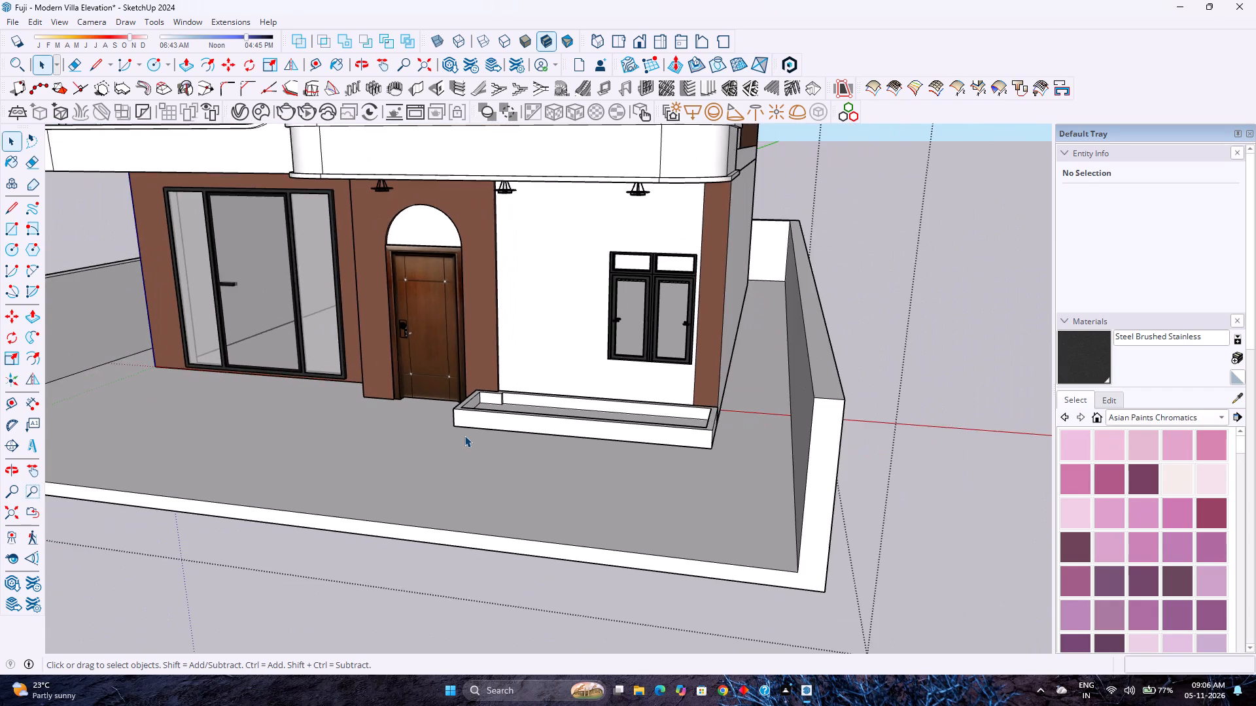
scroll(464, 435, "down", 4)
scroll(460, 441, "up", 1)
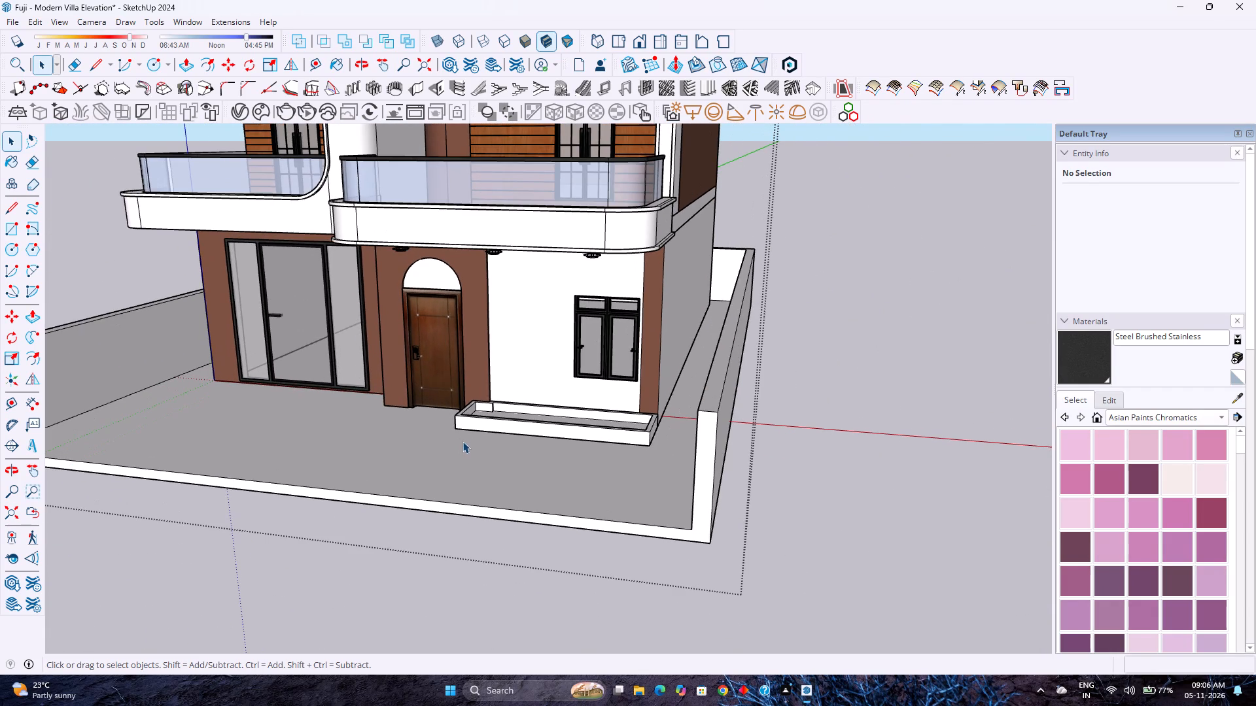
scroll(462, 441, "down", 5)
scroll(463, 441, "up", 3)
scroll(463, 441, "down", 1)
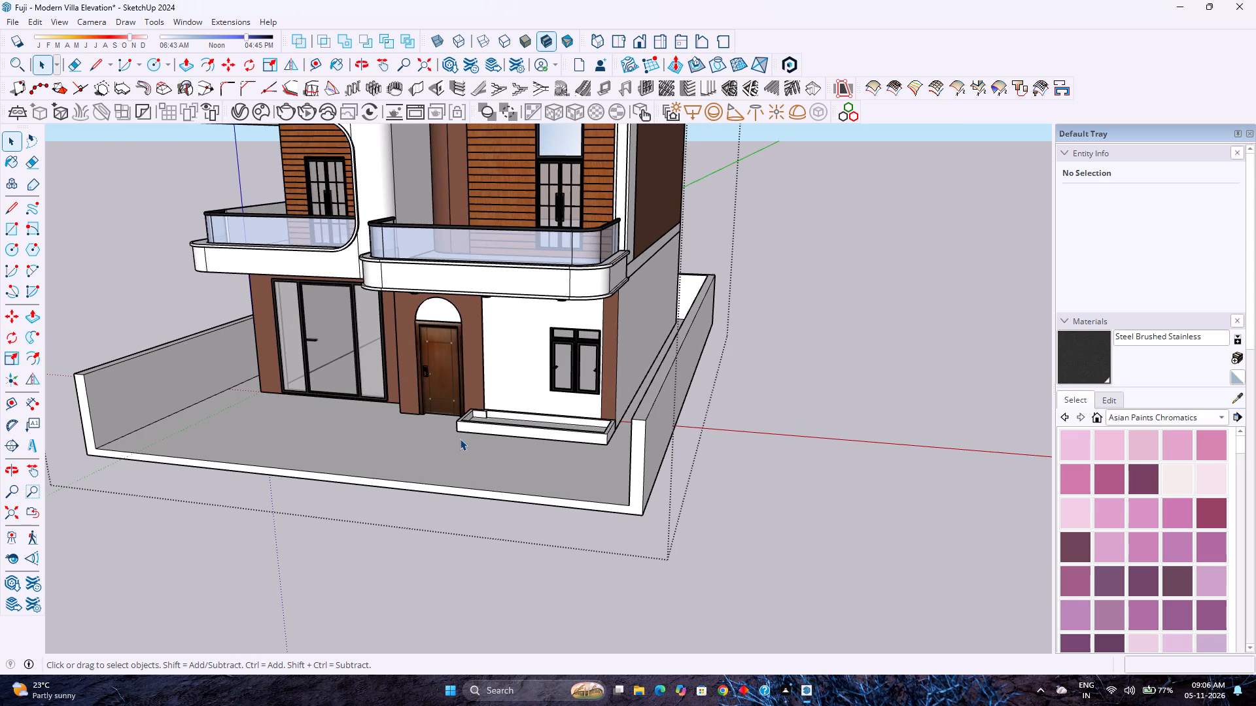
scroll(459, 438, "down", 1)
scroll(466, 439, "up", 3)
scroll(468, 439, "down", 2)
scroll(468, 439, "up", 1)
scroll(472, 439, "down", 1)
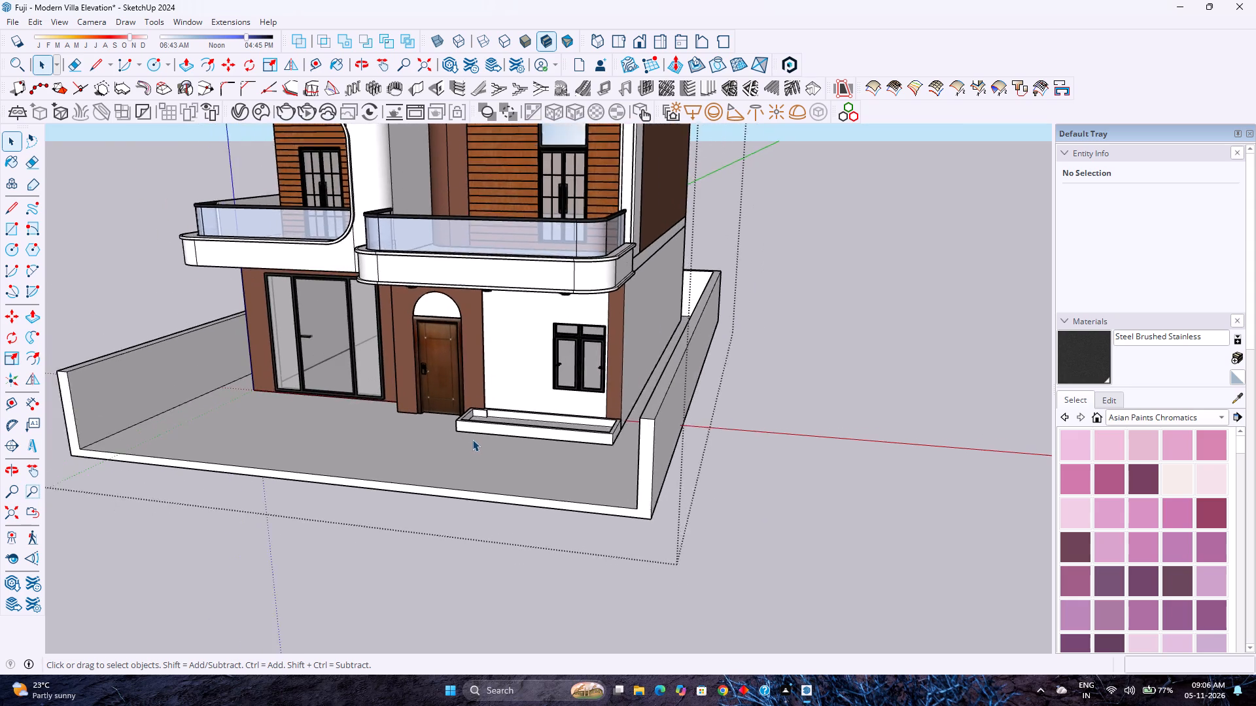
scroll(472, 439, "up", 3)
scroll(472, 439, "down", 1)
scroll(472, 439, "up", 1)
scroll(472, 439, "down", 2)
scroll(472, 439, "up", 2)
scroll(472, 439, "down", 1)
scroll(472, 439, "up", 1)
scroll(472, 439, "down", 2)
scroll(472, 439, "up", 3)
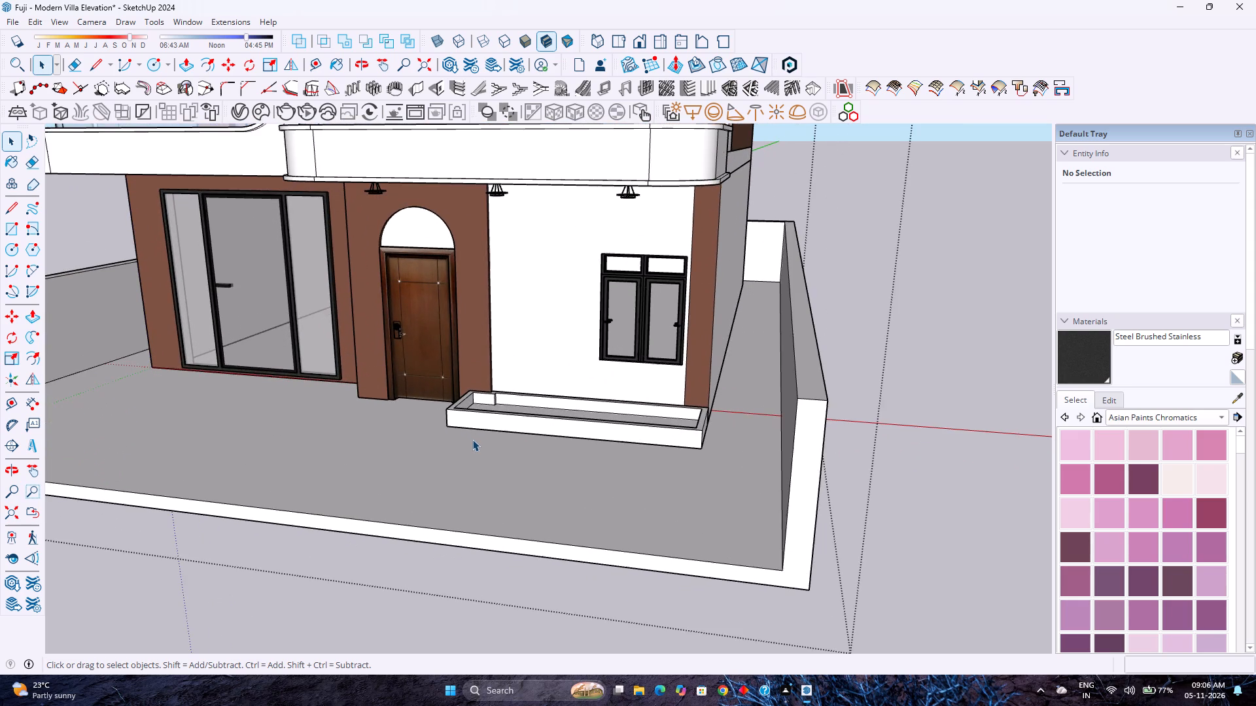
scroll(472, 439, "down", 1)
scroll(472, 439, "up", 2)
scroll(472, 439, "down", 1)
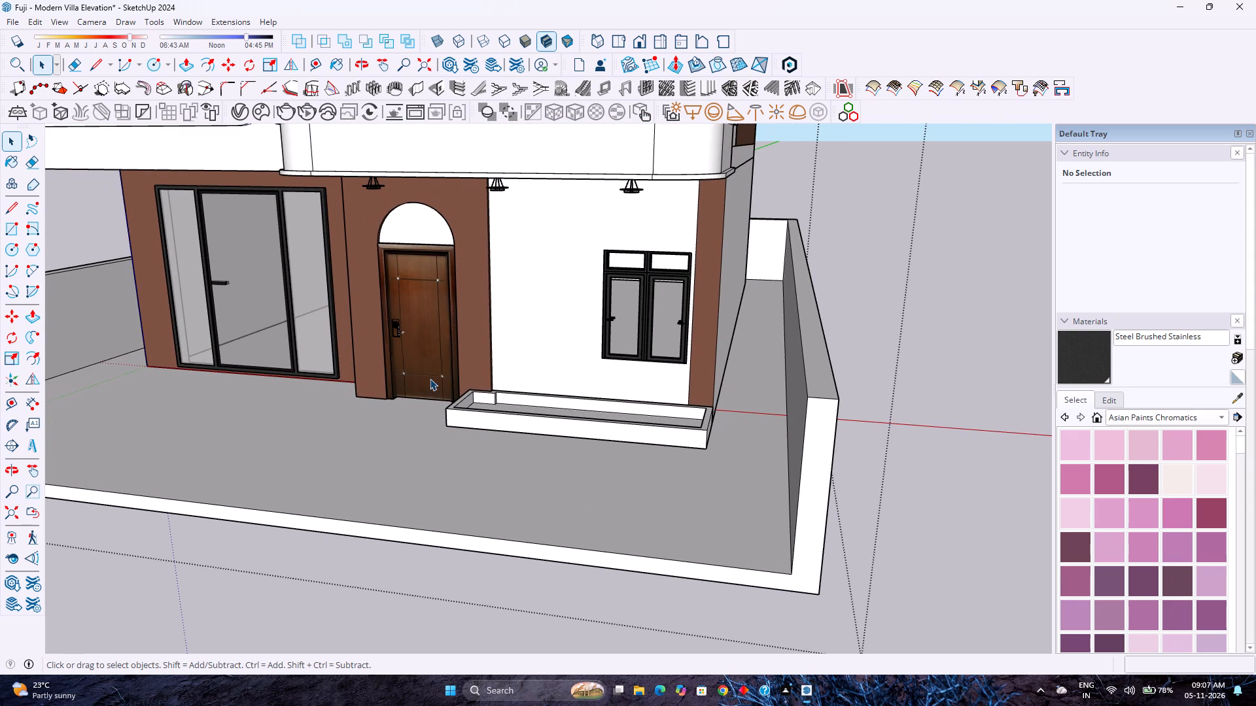
Examine the ground-floor facade and the balcony undersides, especially the junction above the glass door and entrance door.
scroll(372, 294, "down", 4)
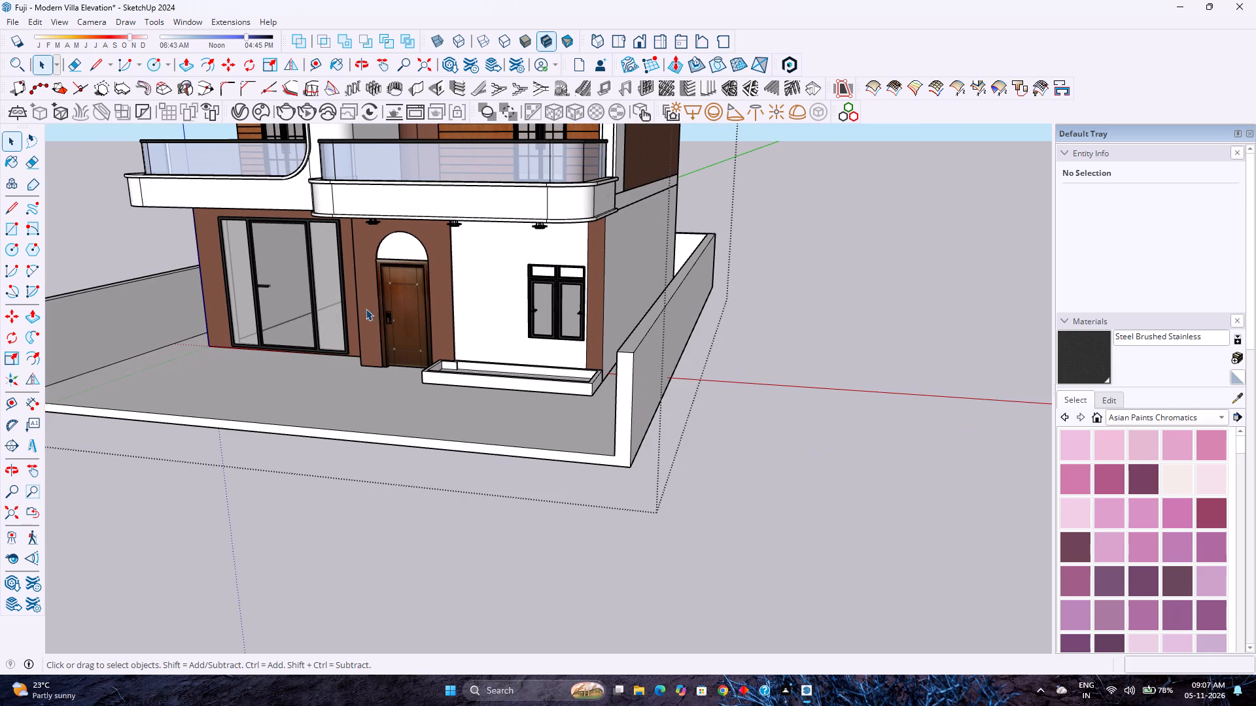
middle_click_drag(370, 319, 448, 526, "shift")
middle_click_drag(400, 454, 493, 353)
middle_click(493, 353)
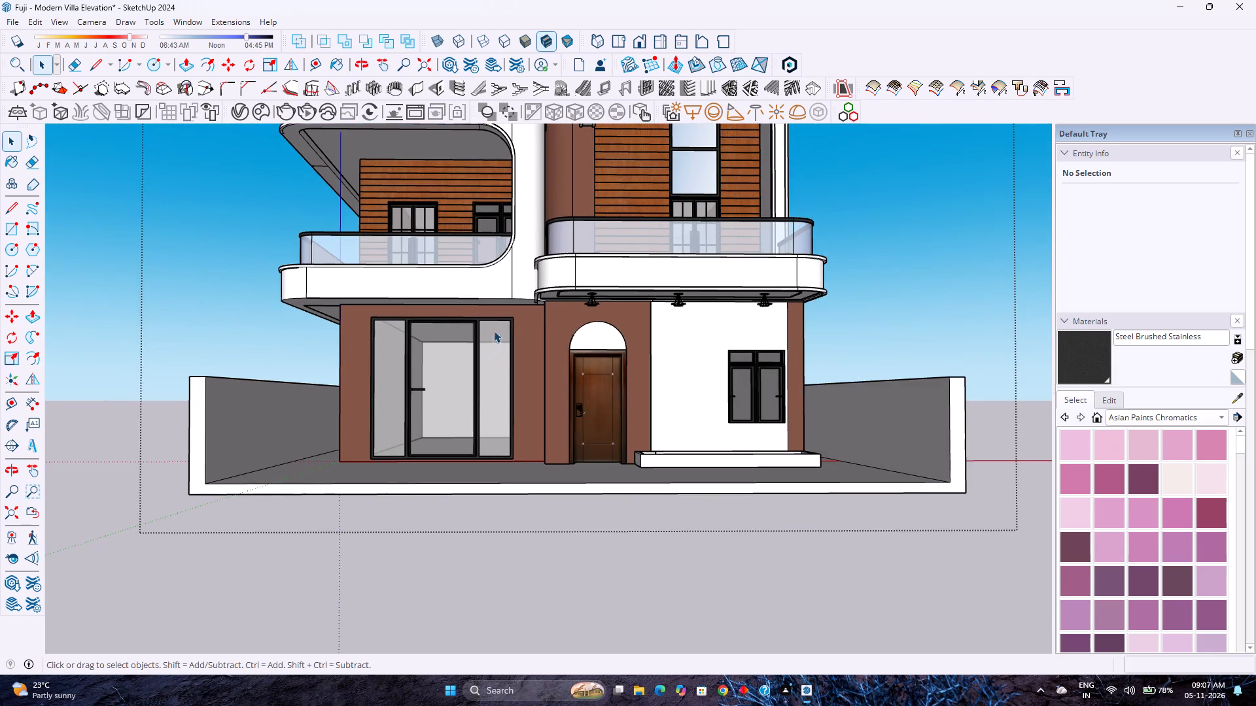
scroll(497, 253, "up", 7)
middle_click_drag(546, 227, 568, 216)
middle_click_drag(502, 271, 571, 222)
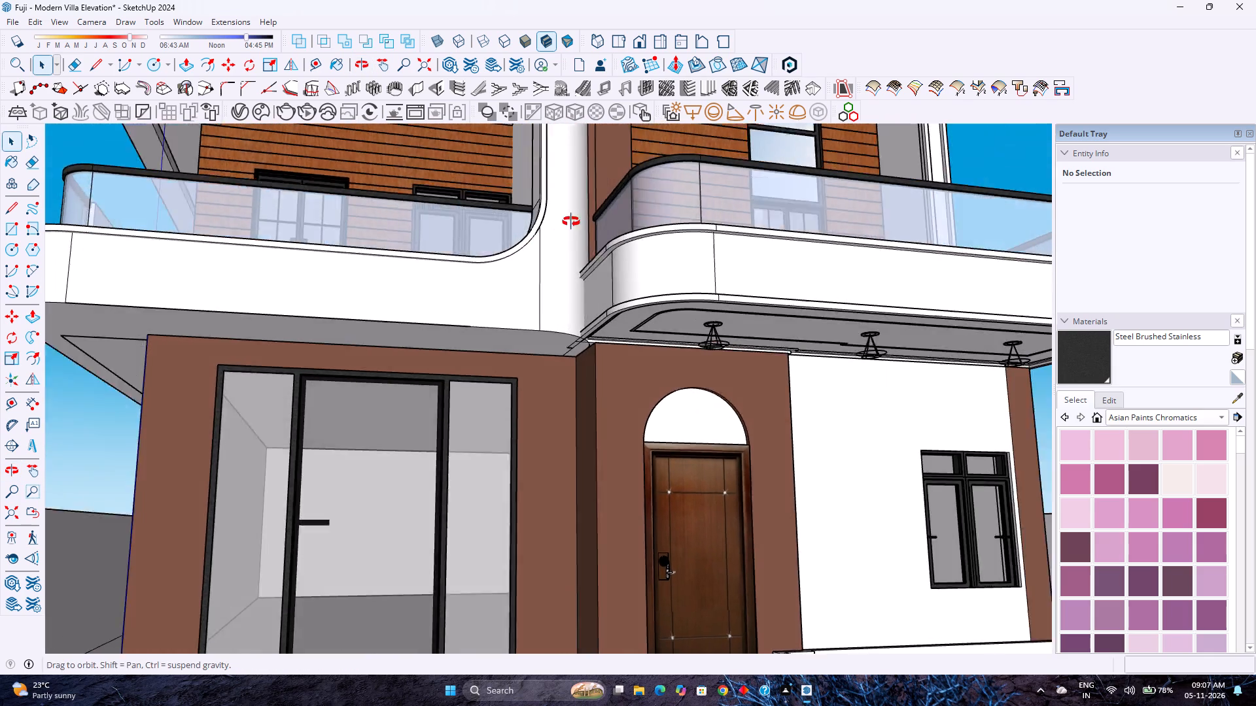
middle_click_drag(571, 222, 702, 191)
middle_click(702, 191)
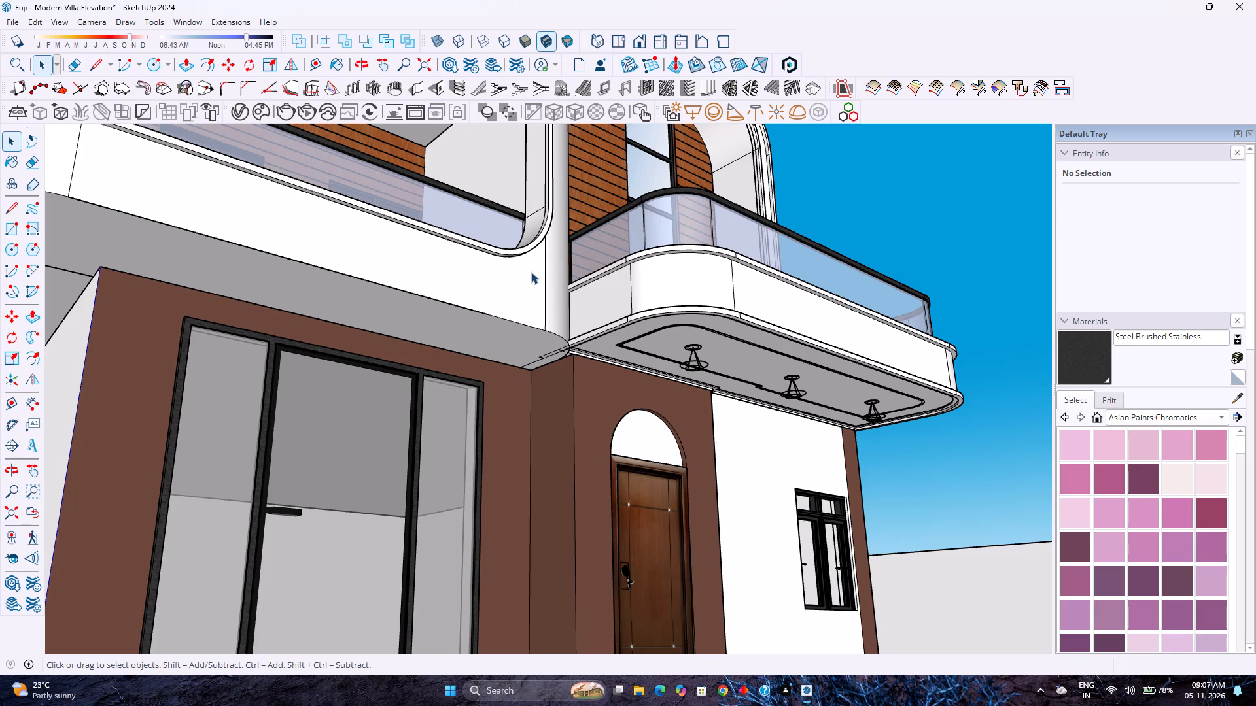
scroll(531, 272, "up", 2)
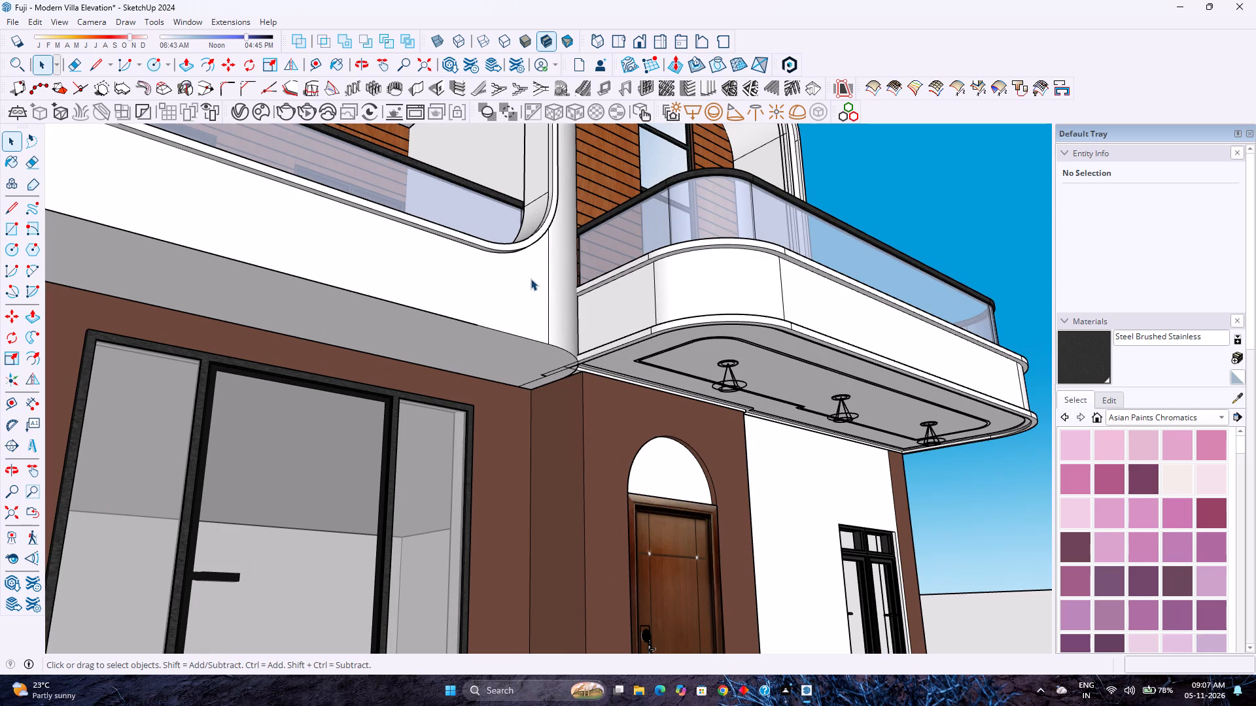
scroll(530, 278, "down", 3)
middle_click_drag(559, 280, 559, 280)
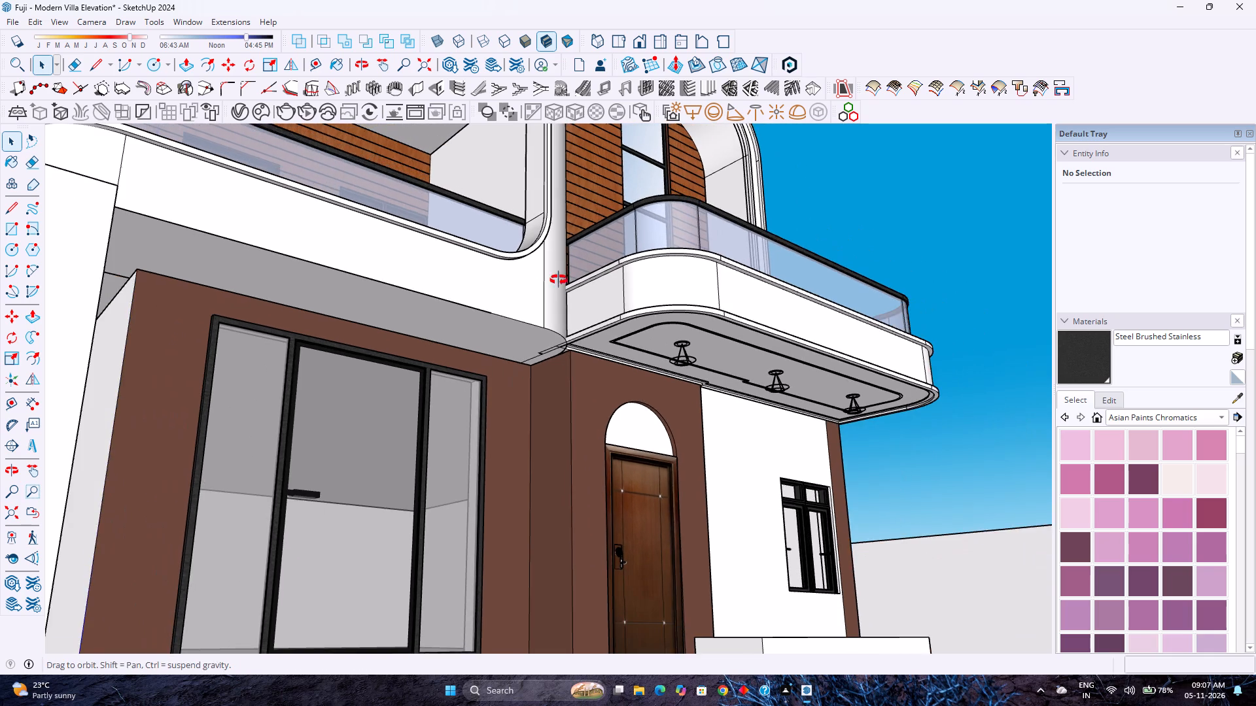
middle_click_drag(559, 280, 319, 301)
middle_click(319, 301)
scroll(486, 346, "up", 3)
middle_click_drag(476, 356, 494, 331)
middle_click_drag(495, 329, 565, 286)
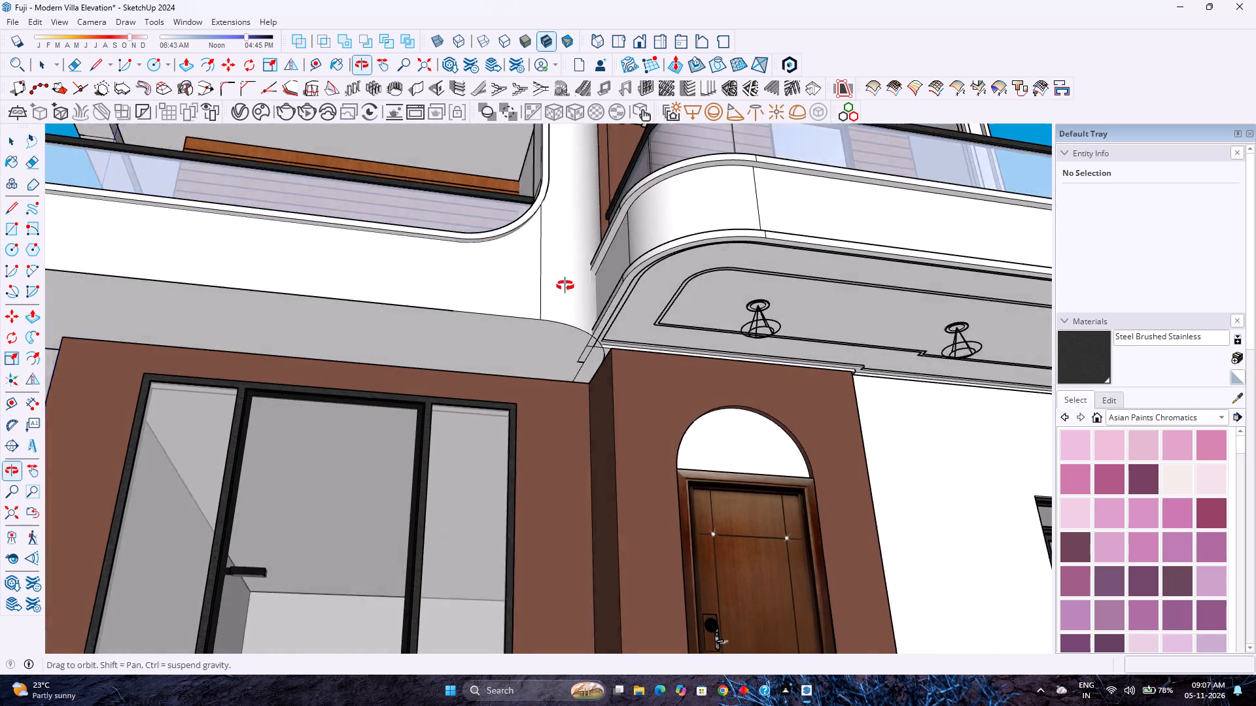
middle_click_drag(565, 286, 608, 269)
middle_click(608, 269)
Open the group of the balcony slab above the sliding glass door, and its nested slab group, for editing.
double_click(442, 346)
left_click(442, 346)
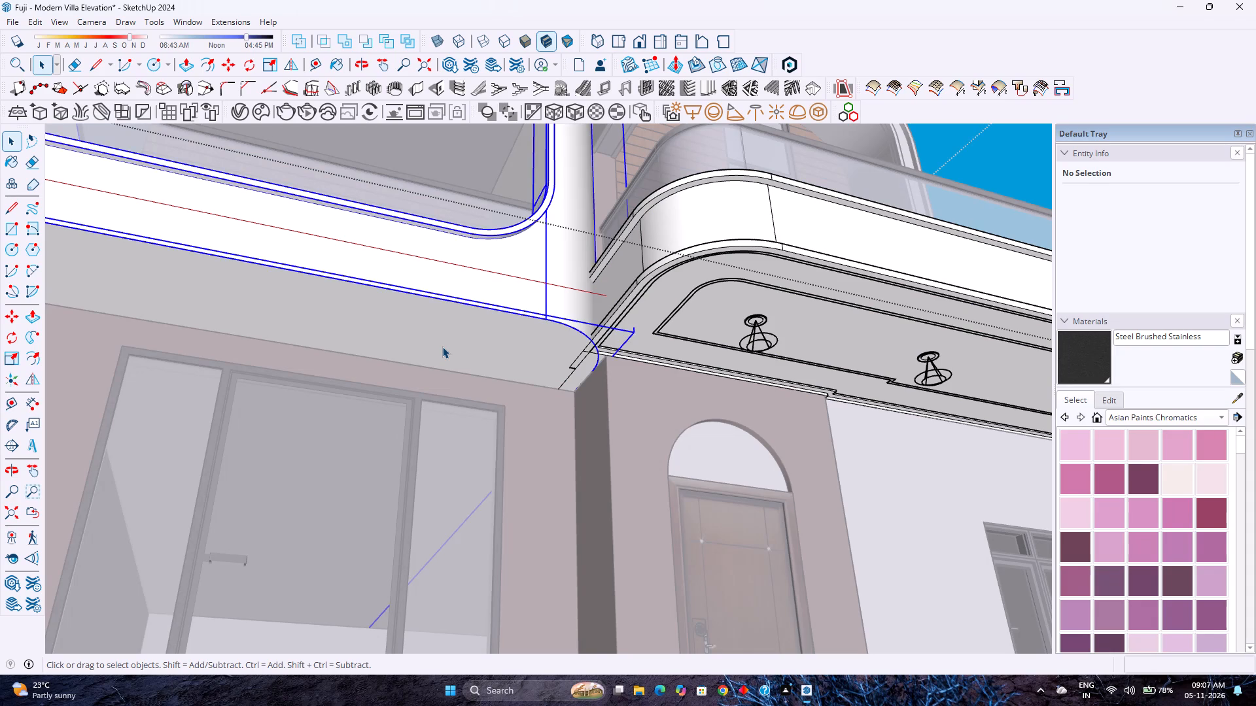
scroll(444, 346, "down", 3)
middle_click_drag(442, 346, 661, 369)
middle_click(661, 369)
middle_click_drag(544, 354, 337, 404)
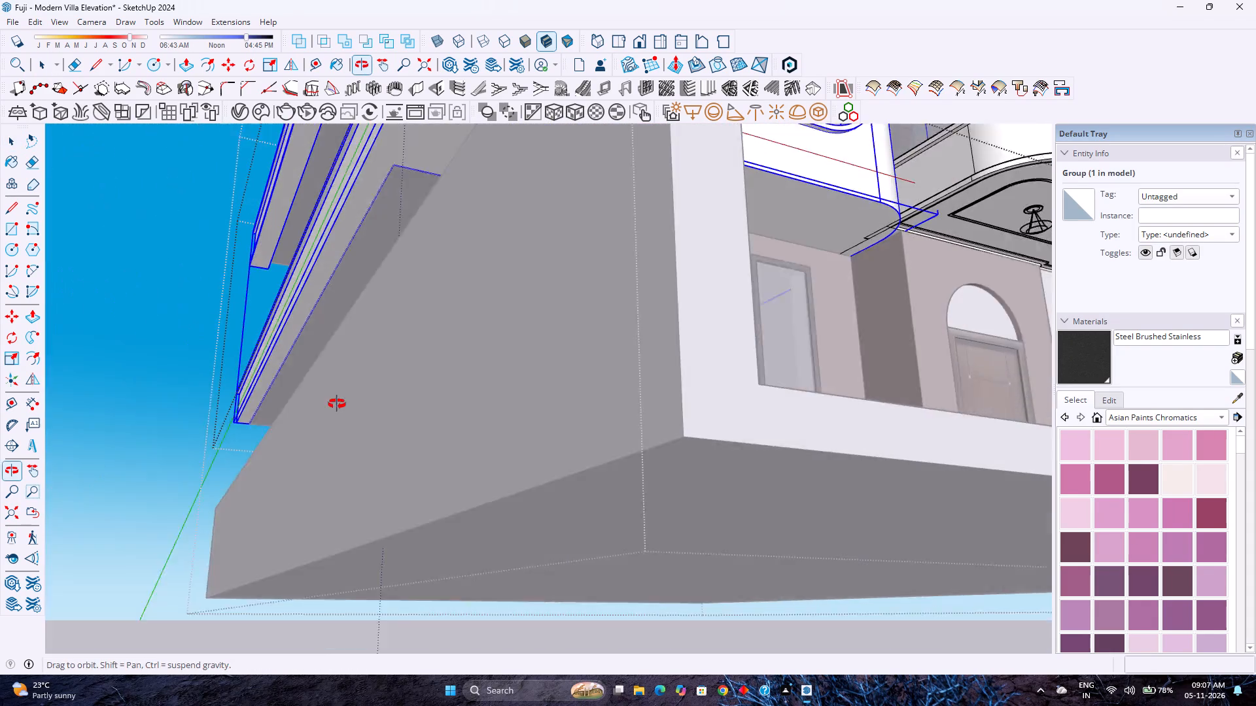
middle_click_drag(337, 404, 332, 405)
scroll(324, 399, "down", 4)
middle_click_drag(518, 326, 804, 596)
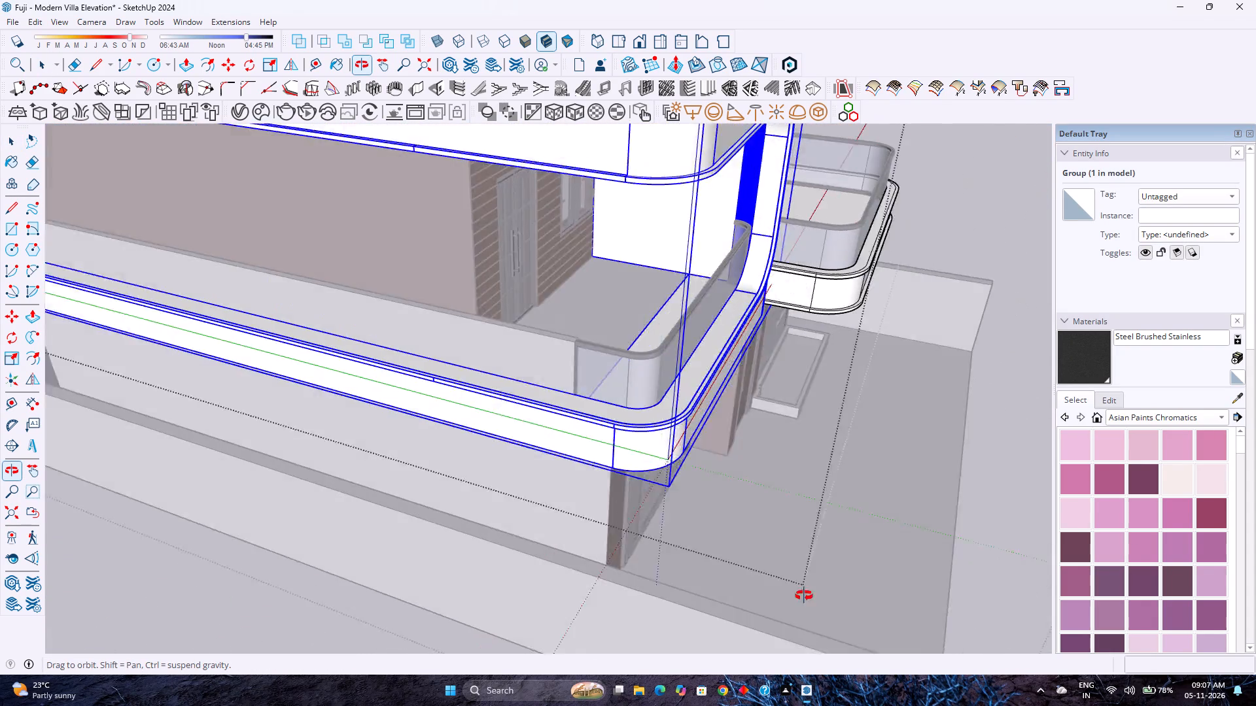
middle_click_drag(804, 596, 835, 593)
scroll(702, 445, "up", 1)
middle_click_drag(698, 436, 631, 414)
middle_click(631, 414)
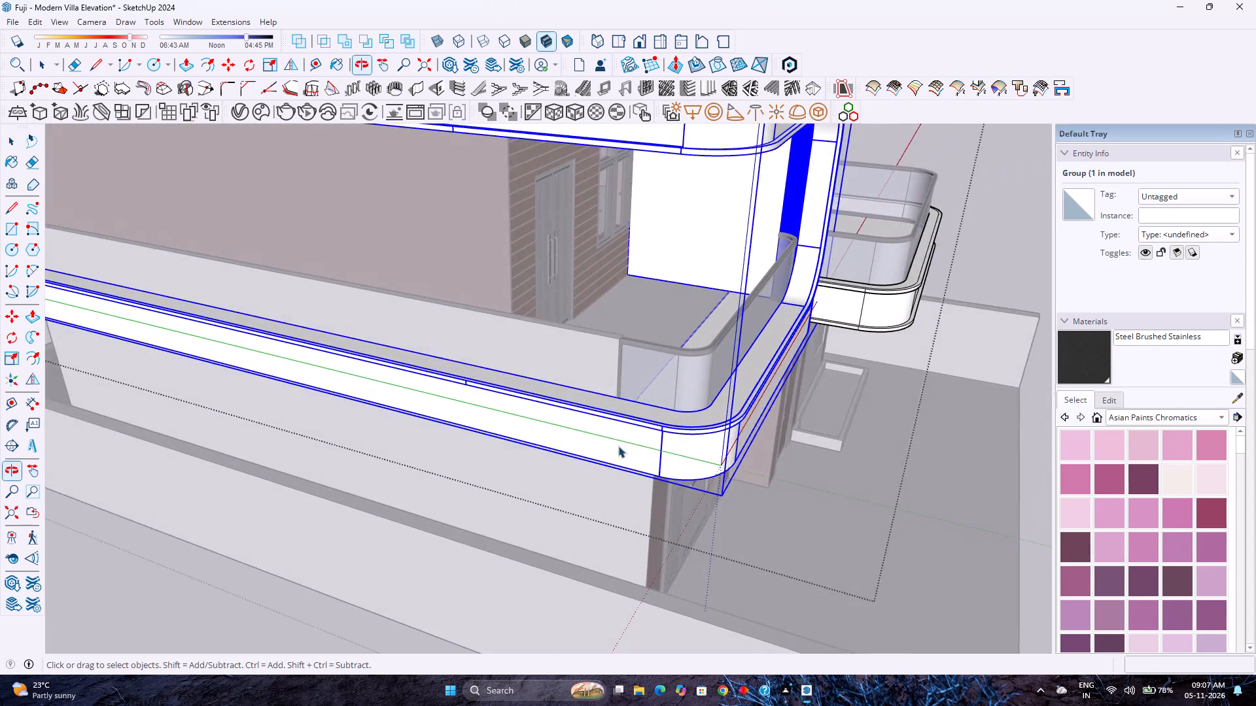
scroll(618, 450, "up", 6)
double_click(682, 430)
Push/Pull the balcony slab's inner edge face about 11 1/4" toward the ground-floor wall.
middle_click_drag(677, 430, 677, 428)
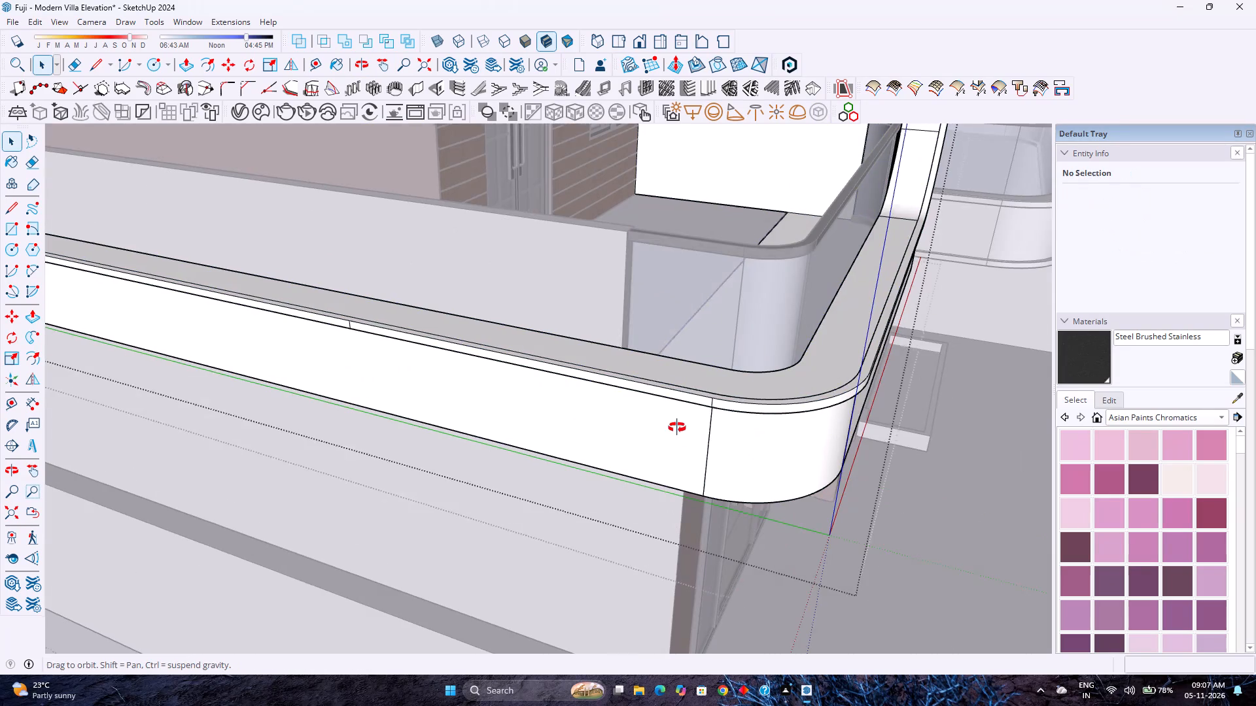
middle_click_drag(677, 428, 973, 432)
scroll(973, 432, "up", 1)
scroll(491, 345, "up", 4)
middle_click_drag(502, 360, 691, 548, "shift")
middle_click(691, 548)
middle_click_drag(510, 369, 614, 479)
left_click(452, 288)
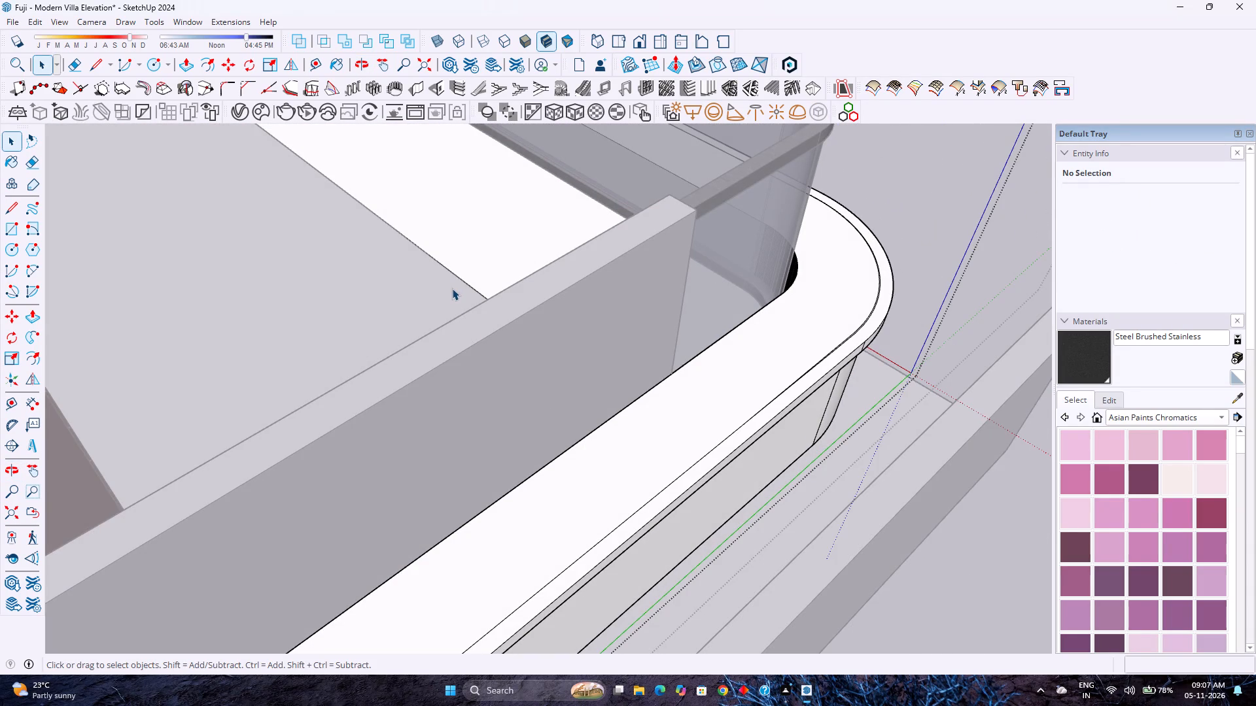
key("p")
left_click(461, 294)
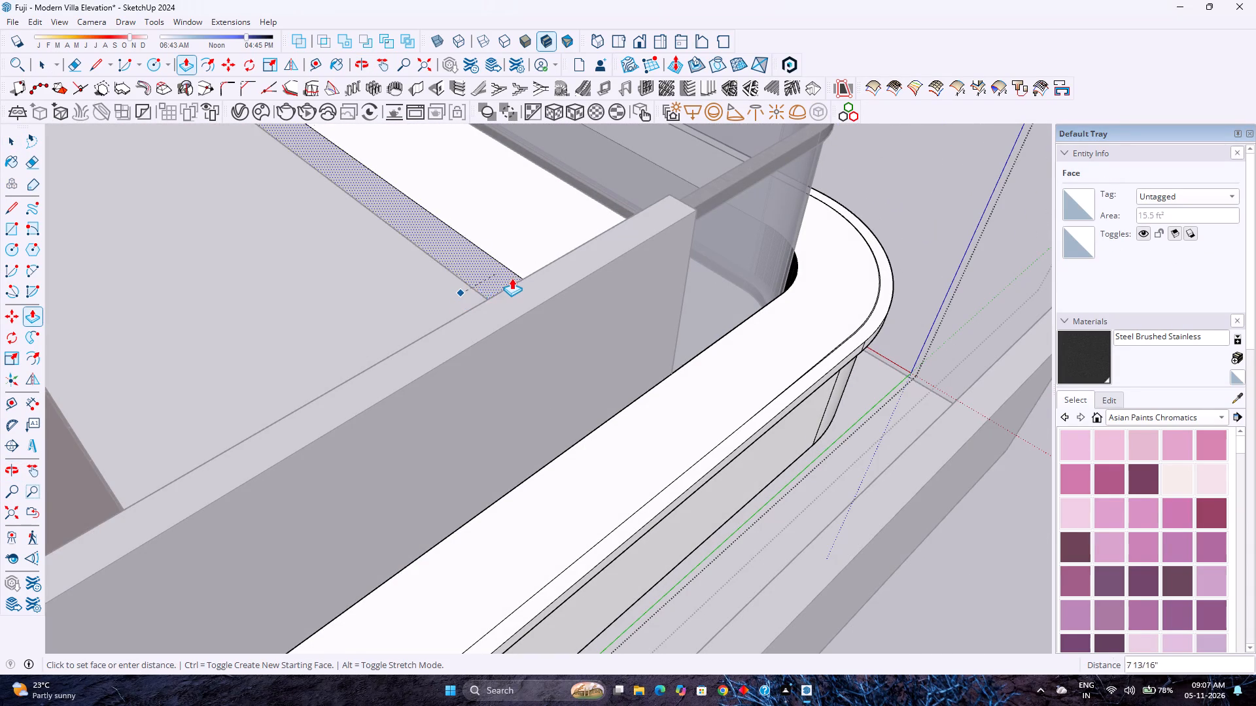
middle_click_drag(792, 415, 546, 312)
middle_click(546, 312)
scroll(544, 311, "down", 3)
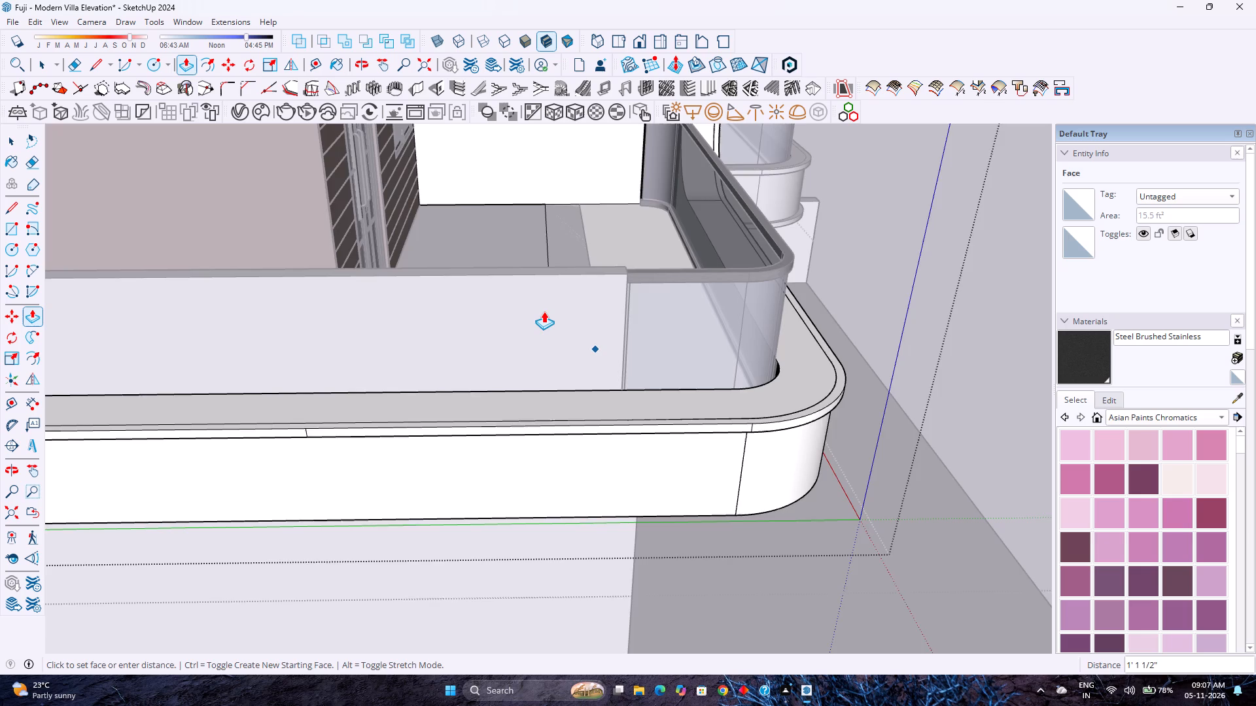
scroll(544, 311, "down", 3)
middle_click_drag(618, 432, 568, 315)
middle_click(568, 315)
middle_click_drag(658, 505, 619, 371)
middle_click(619, 371)
middle_click(619, 371)
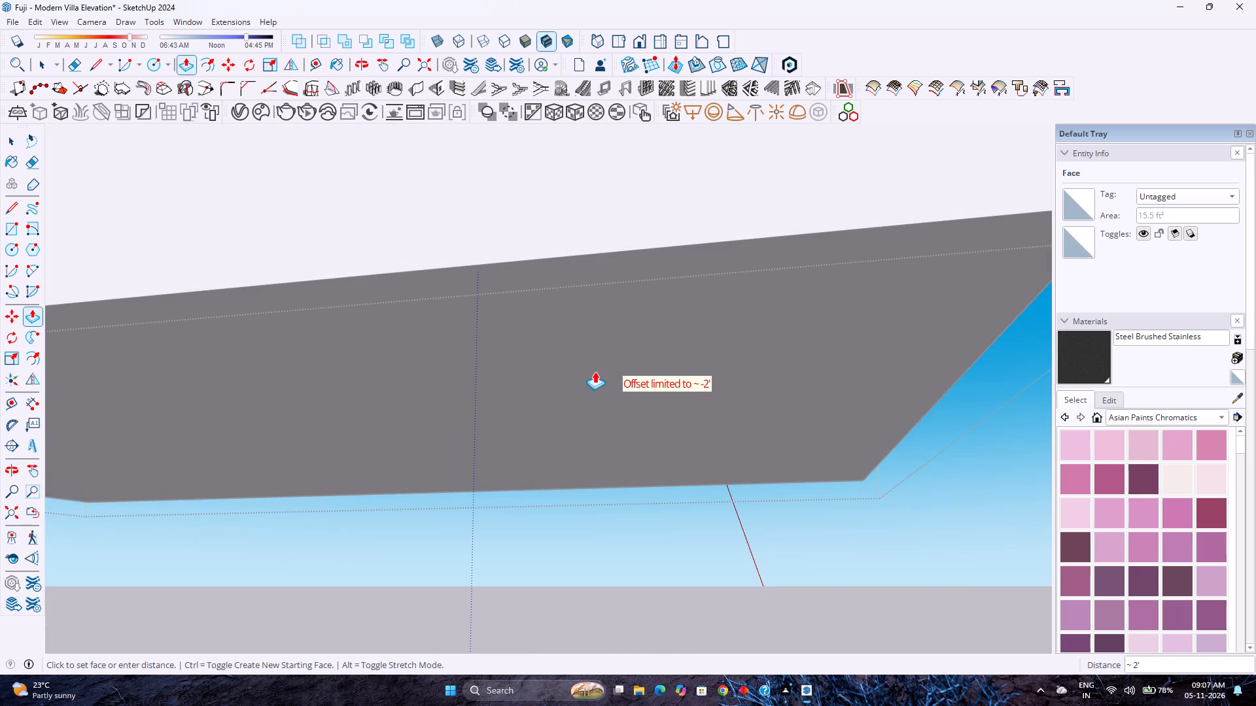
middle_click_drag(585, 368, 676, 614, "shift")
middle_click(676, 614, "shift")
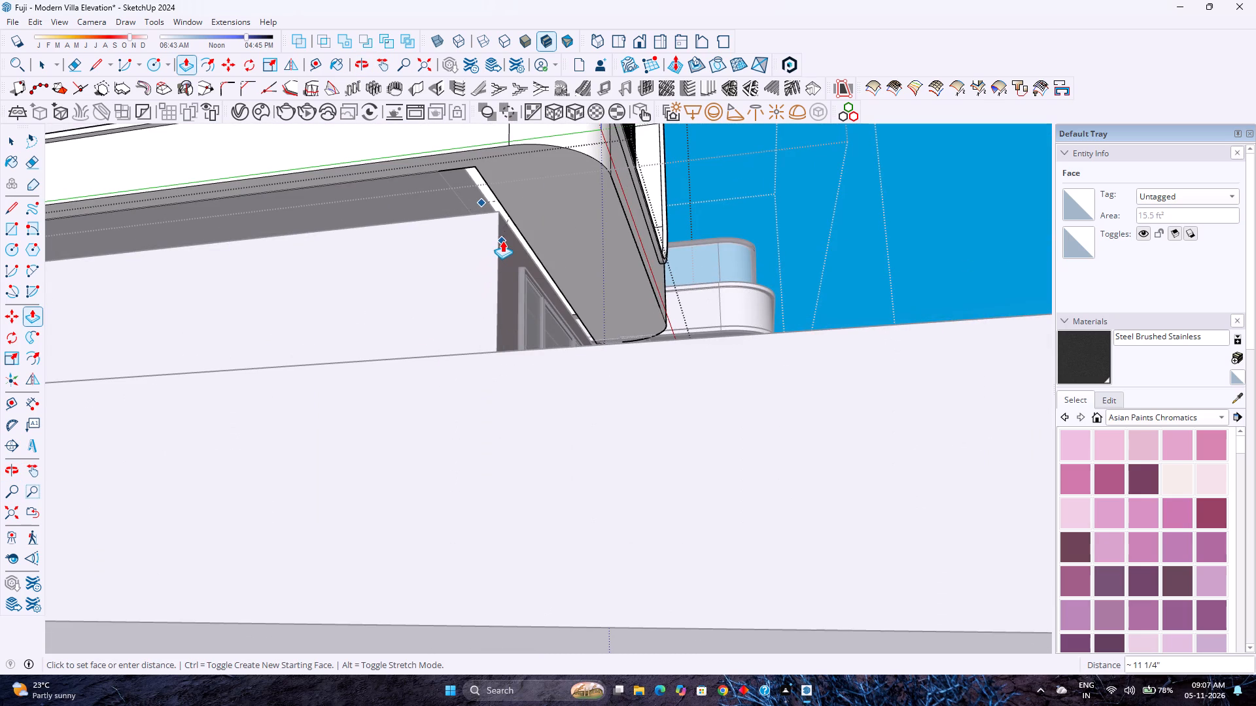
left_click(502, 240)
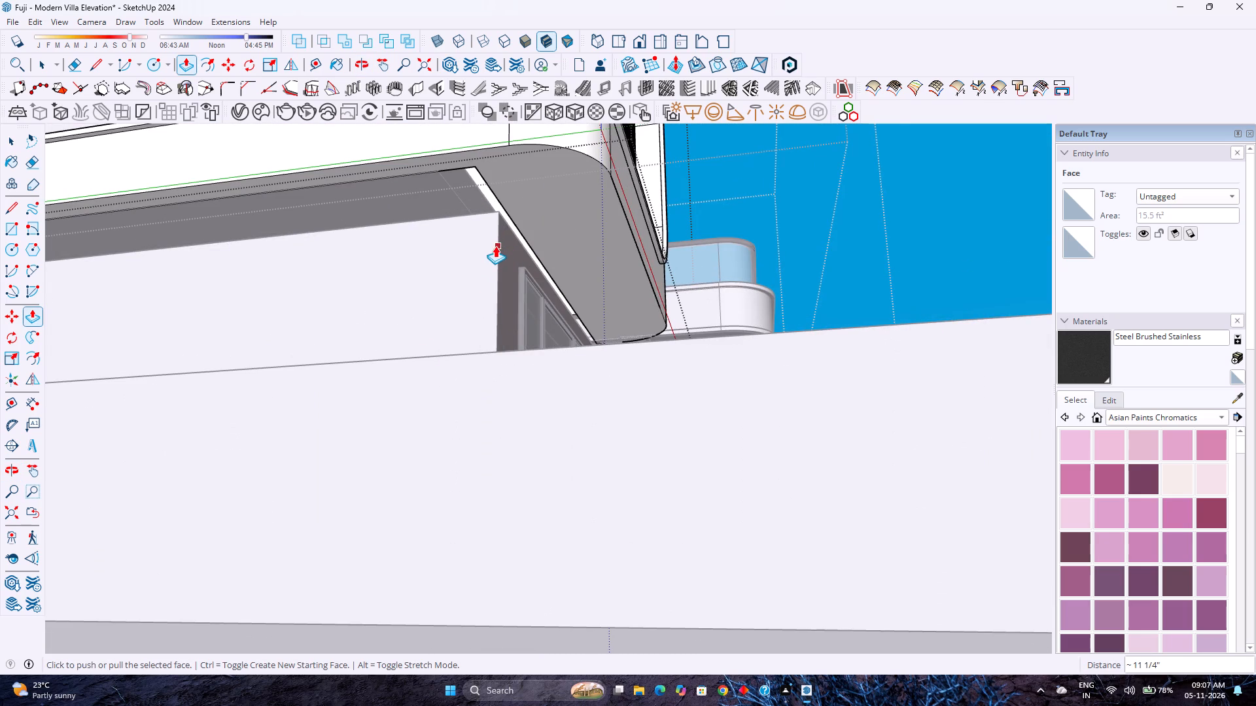
key("space")
Push/Pull the same inner slab face about 2 1/4" more to align with the ground-floor wall edge, and leave the group.
middle_click_drag(495, 266, 621, 341)
scroll(534, 259, "up", 2)
scroll(491, 210, "up", 3)
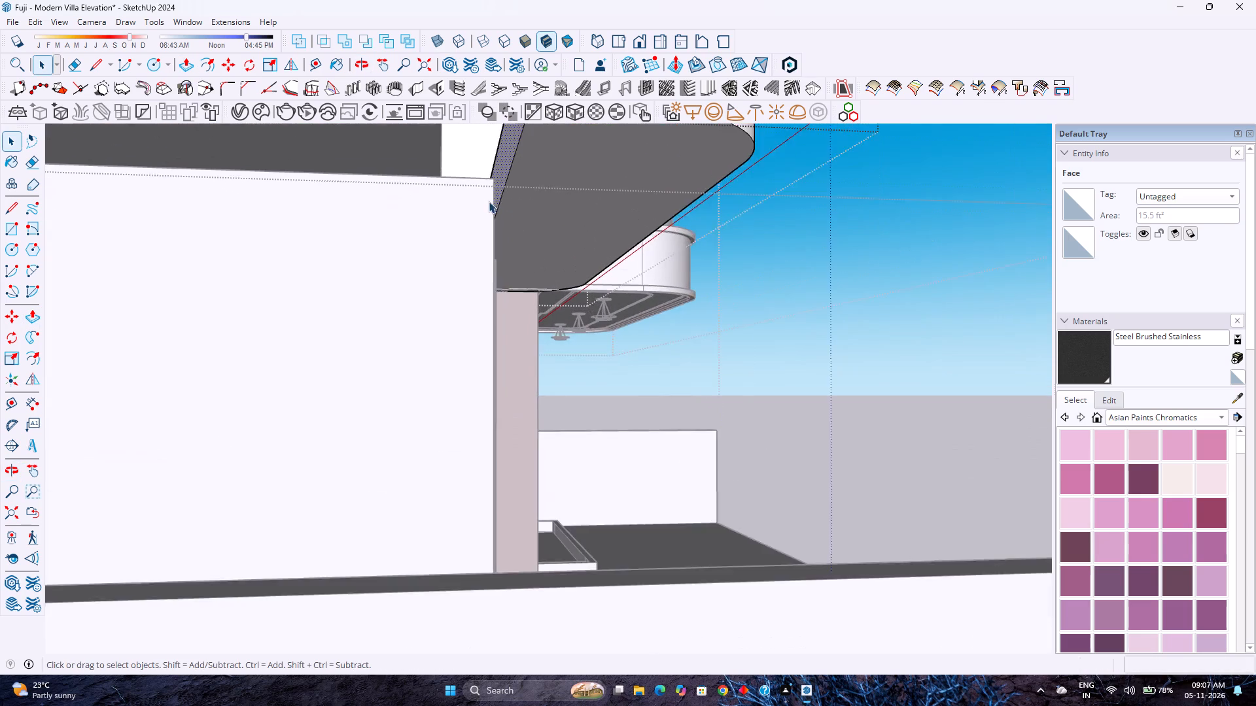
scroll(489, 201, "up", 7)
middle_click_drag(492, 205, 459, 216)
middle_click(459, 216)
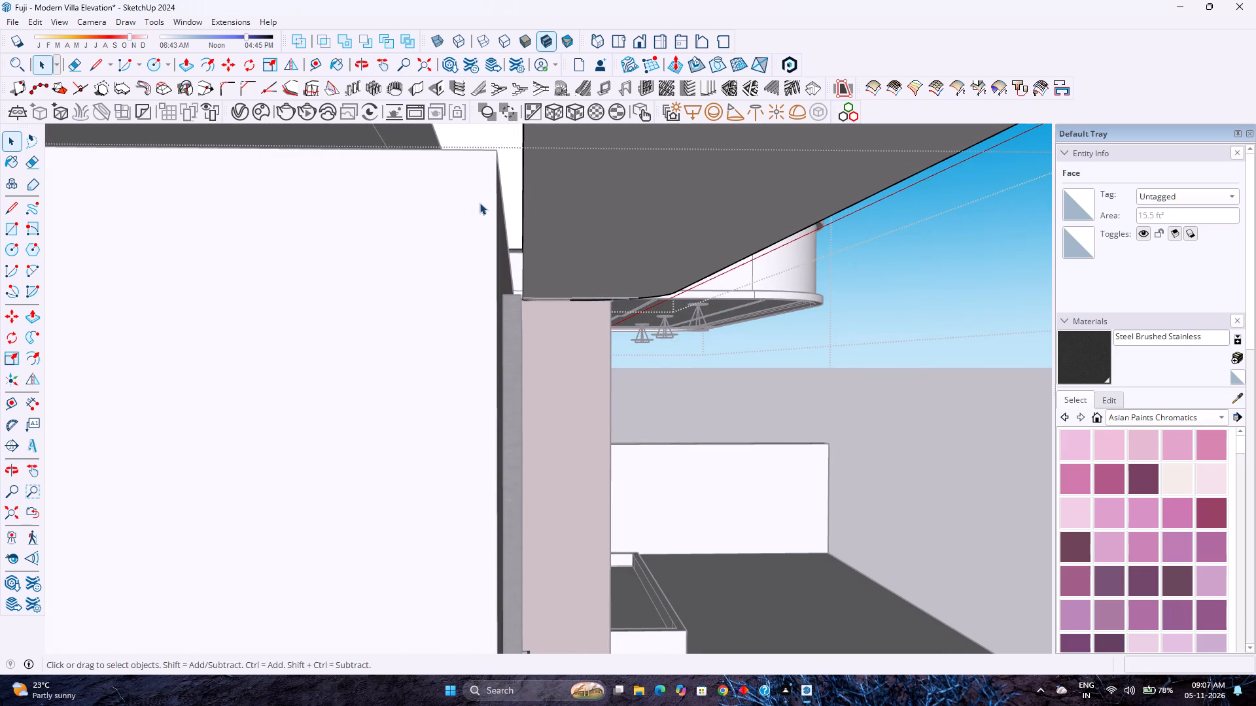
middle_click_drag(481, 203, 497, 210)
middle_click(497, 210)
key("p")
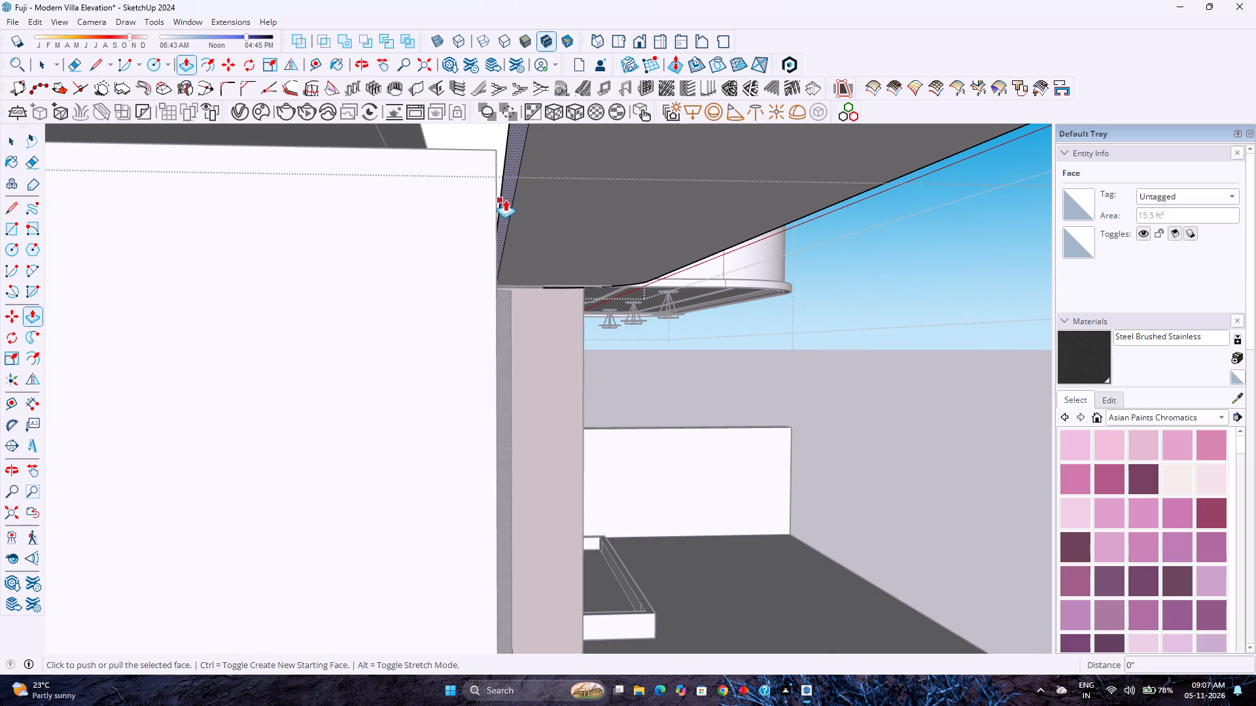
left_click(512, 178)
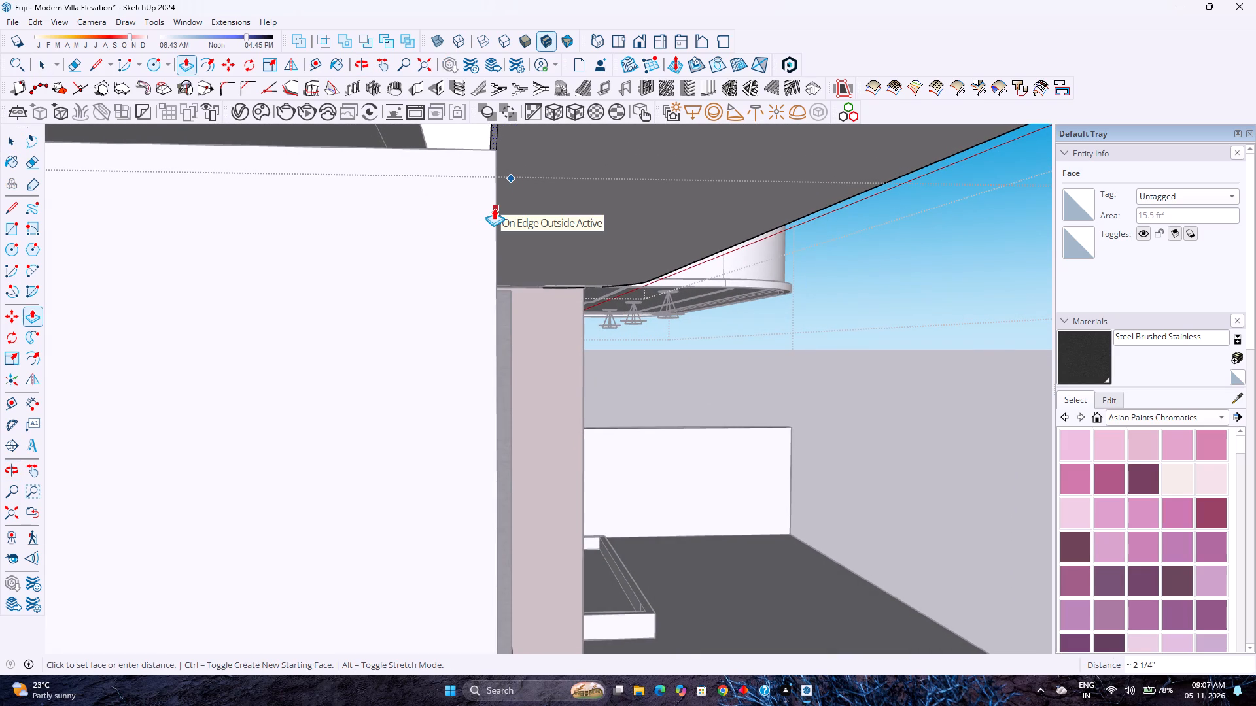
left_click(494, 208)
middle_click_drag(489, 209, 429, 219)
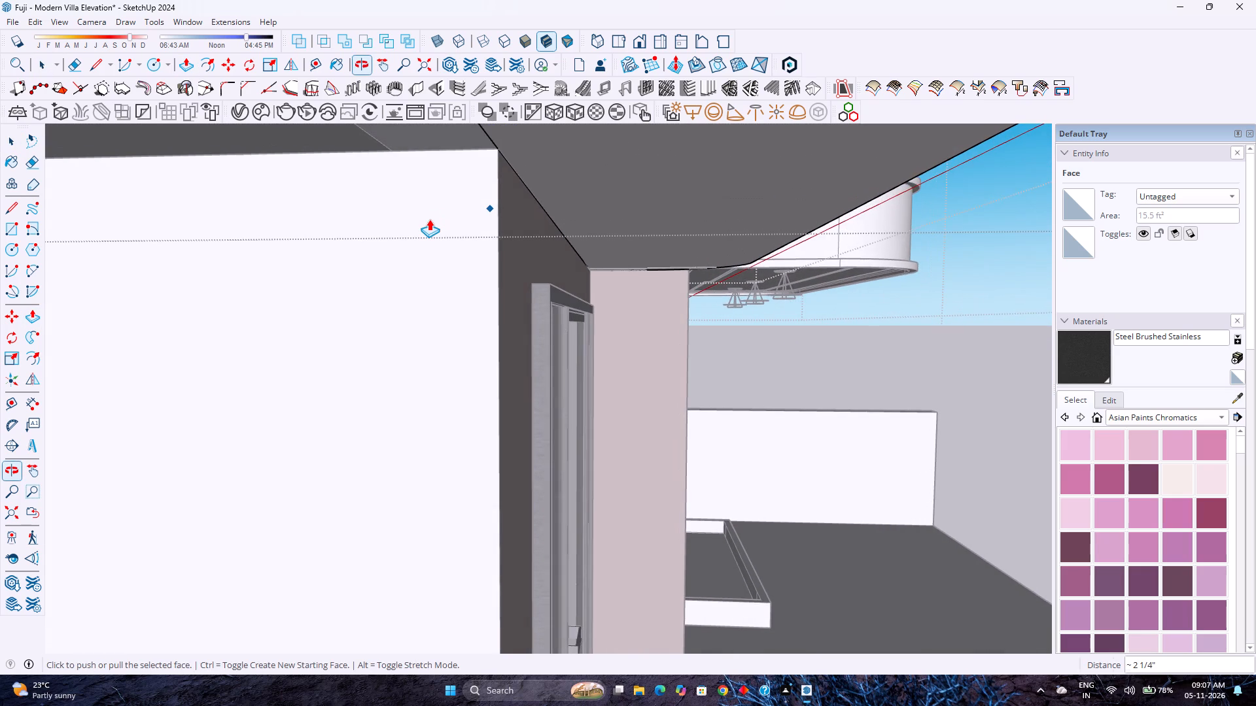
middle_click(429, 219)
scroll(430, 219, "down", 7)
middle_click_drag(431, 219, 559, 358)
middle_click(559, 358)
scroll(512, 322, "down", 3)
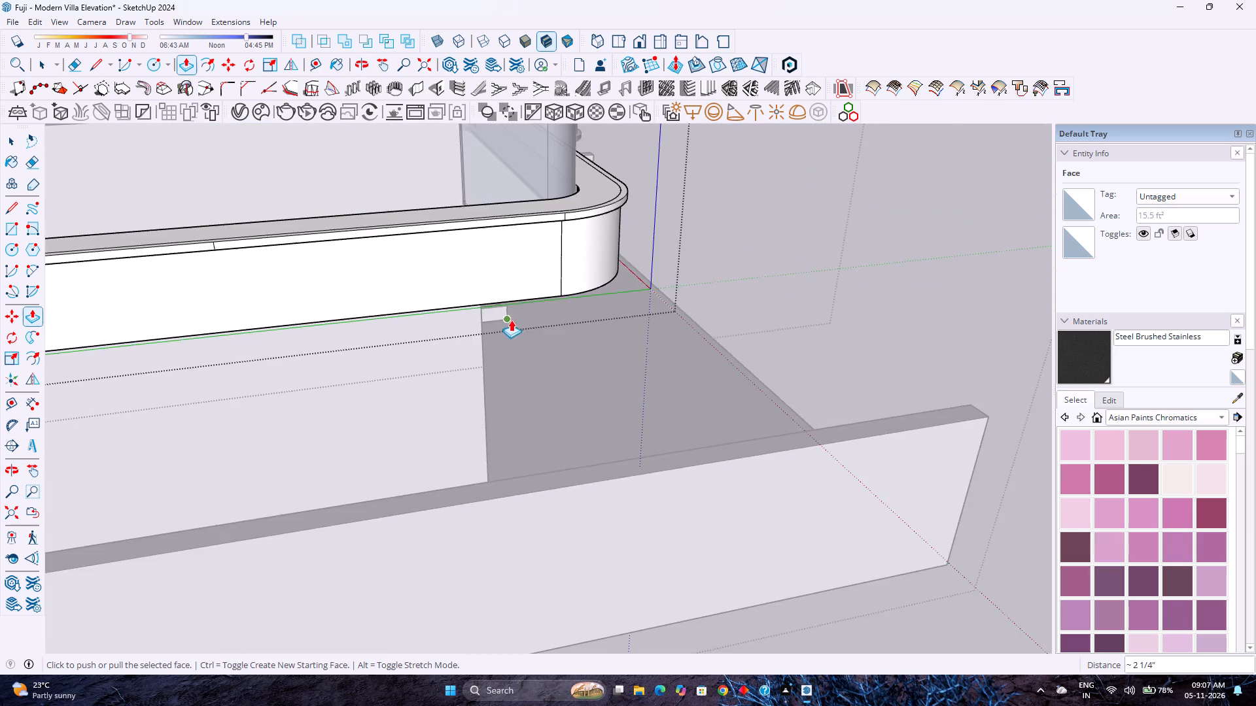
scroll(509, 319, "down", 3)
key("space")
scroll(512, 317, "down", 3)
middle_click_drag(569, 316, 705, 388, "shift")
middle_click_drag(631, 340, 483, 427)
middle_click(481, 428)
middle_click(478, 429)
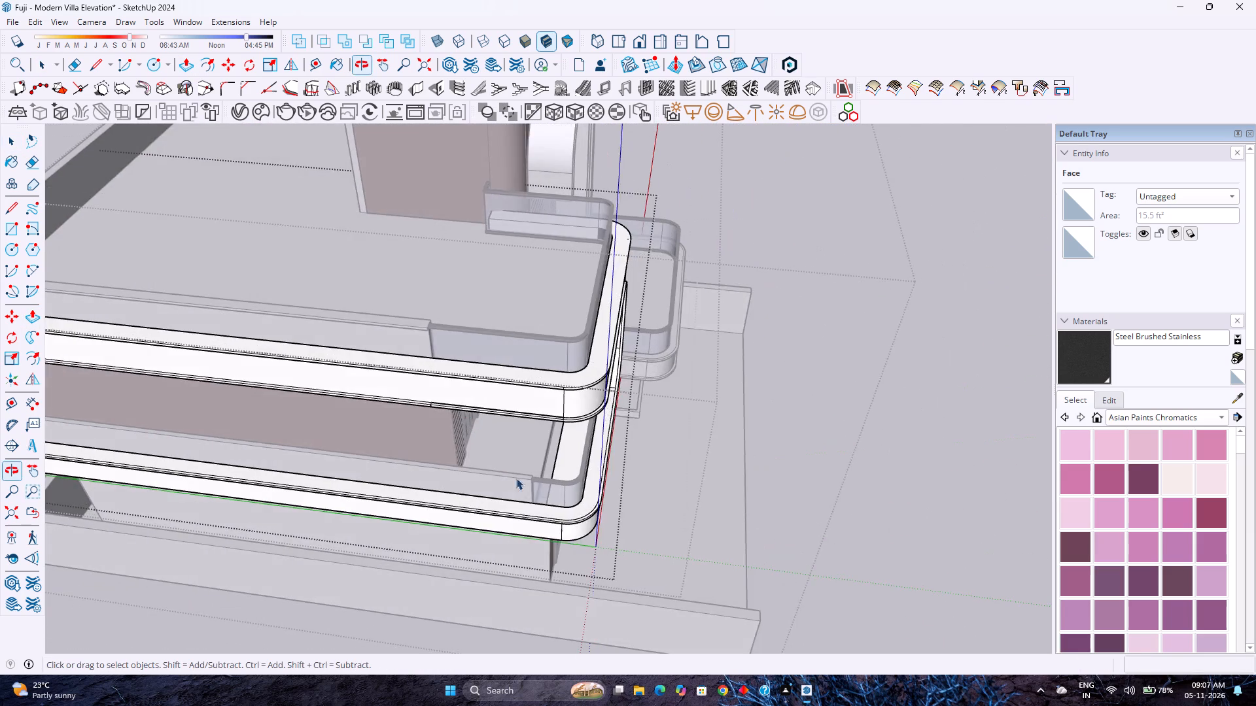
scroll(528, 478, "up", 8)
key("Escape")
left_click(565, 405)
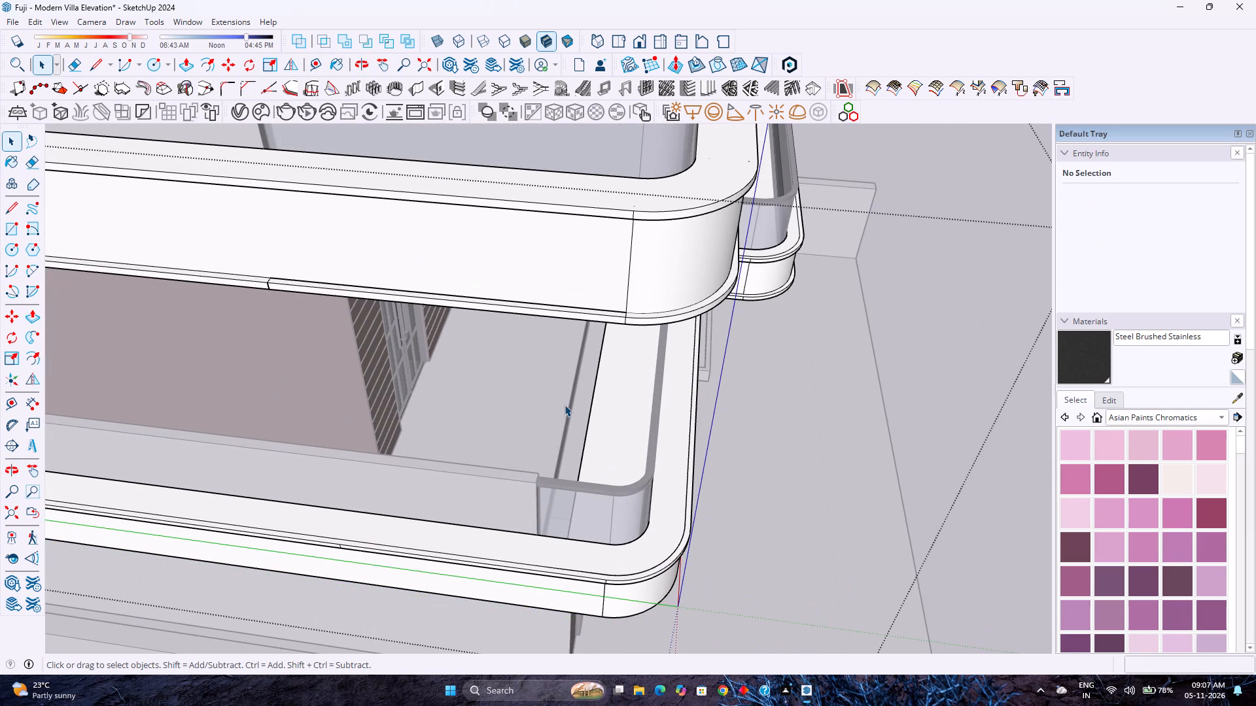
key("Escape")
Open the first-floor balcony floor group and Push/Pull its front edge face 9" to meet the slab.
double_click(562, 404)
scroll(565, 407, "up", 3)
scroll(553, 478, "up", 2)
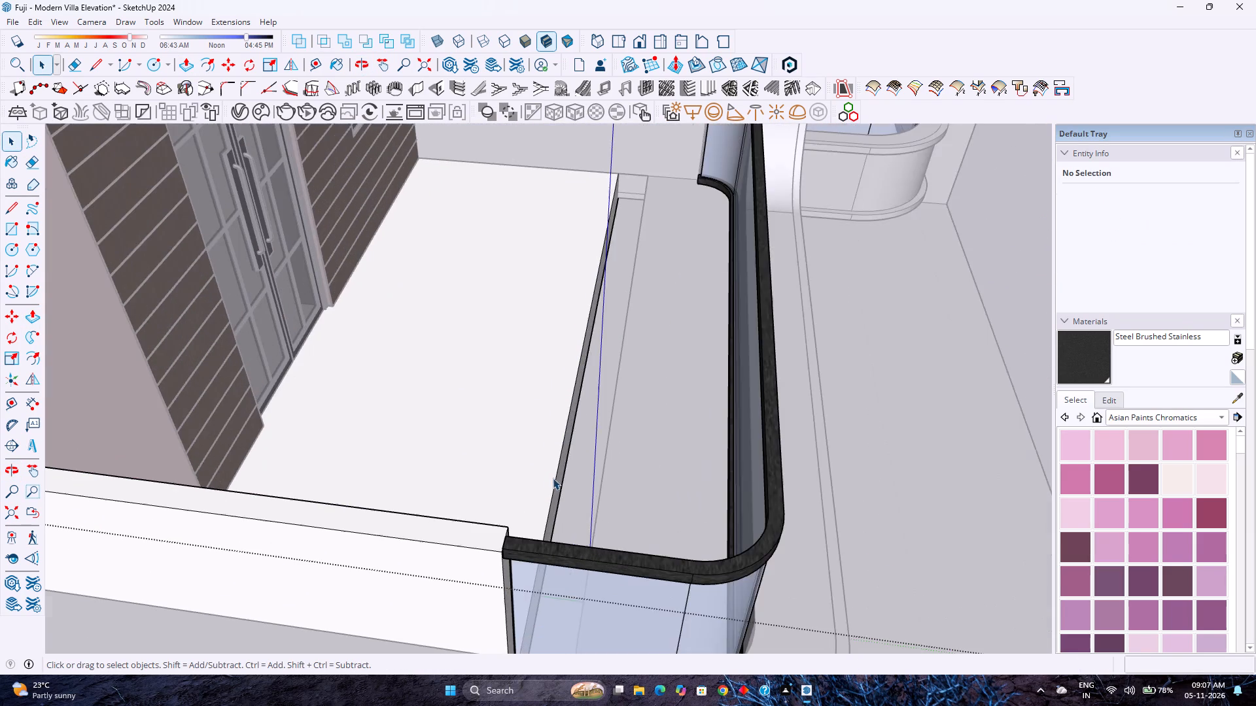
scroll(553, 478, "up", 1)
middle_click_drag(551, 478, 521, 472)
middle_click(521, 472)
scroll(579, 459, "up", 8)
key("p")
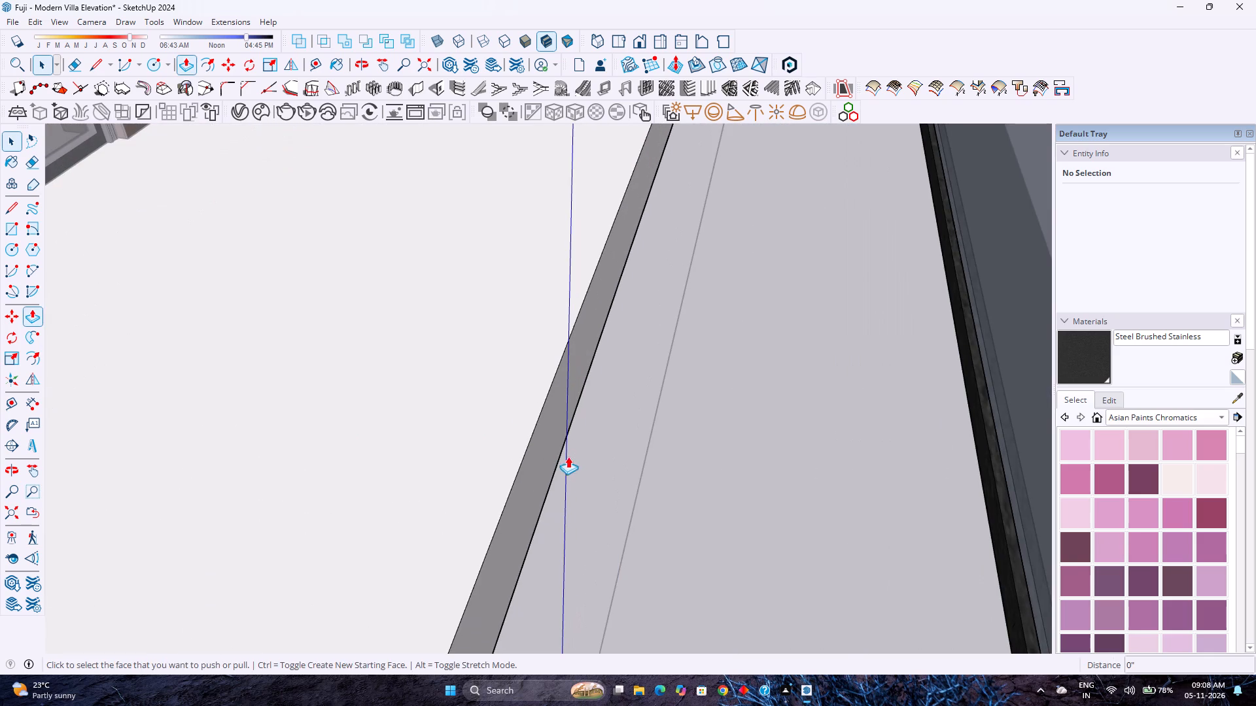
left_click(543, 462)
scroll(591, 458, "down", 9)
middle_click_drag(582, 455, 591, 460)
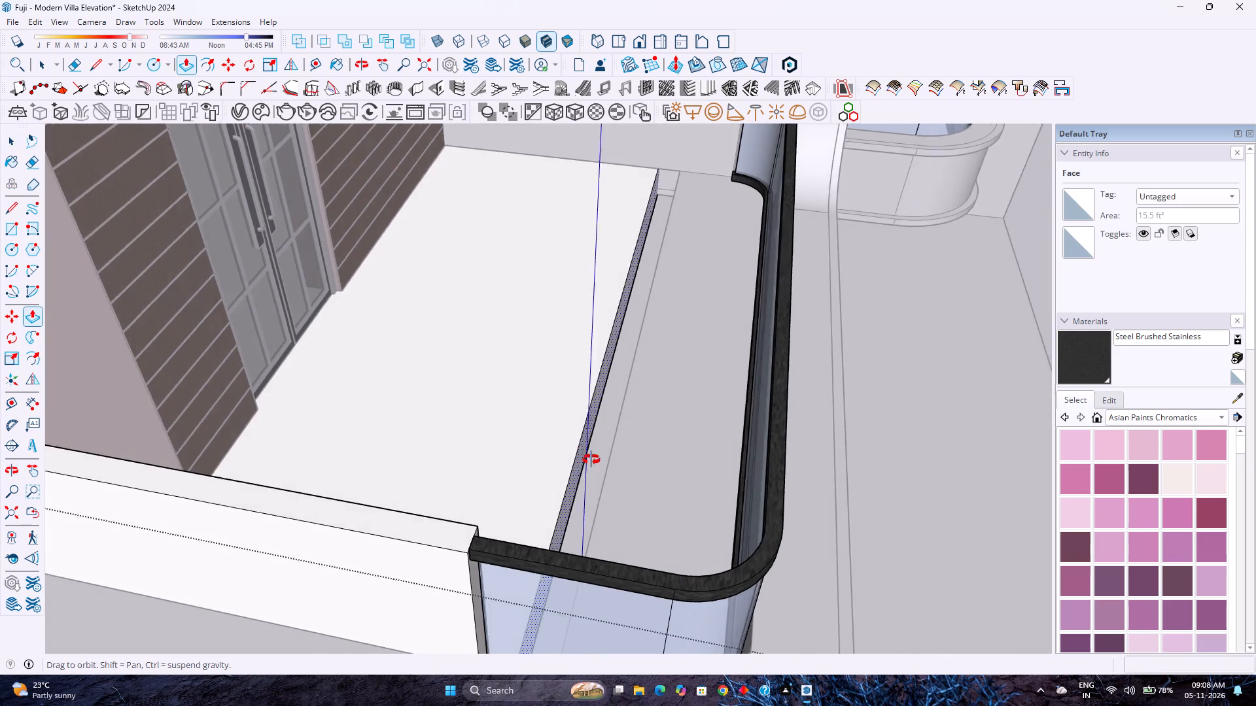
middle_click_drag(591, 460, 706, 447)
middle_click(706, 447)
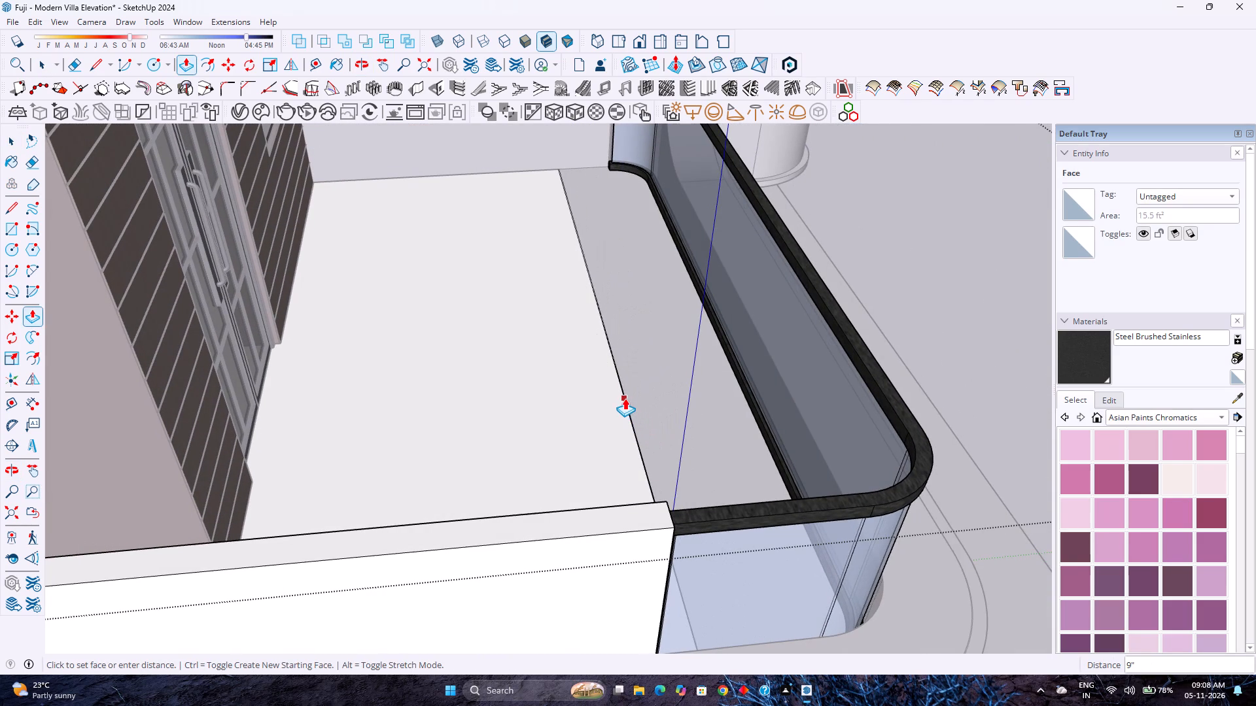
left_click(625, 398)
scroll(531, 384, "down", 4)
key("space")
key("Escape")
Inspect the whole front facade and the balcony underside junction beside the entrance door.
scroll(524, 388, "down", 2)
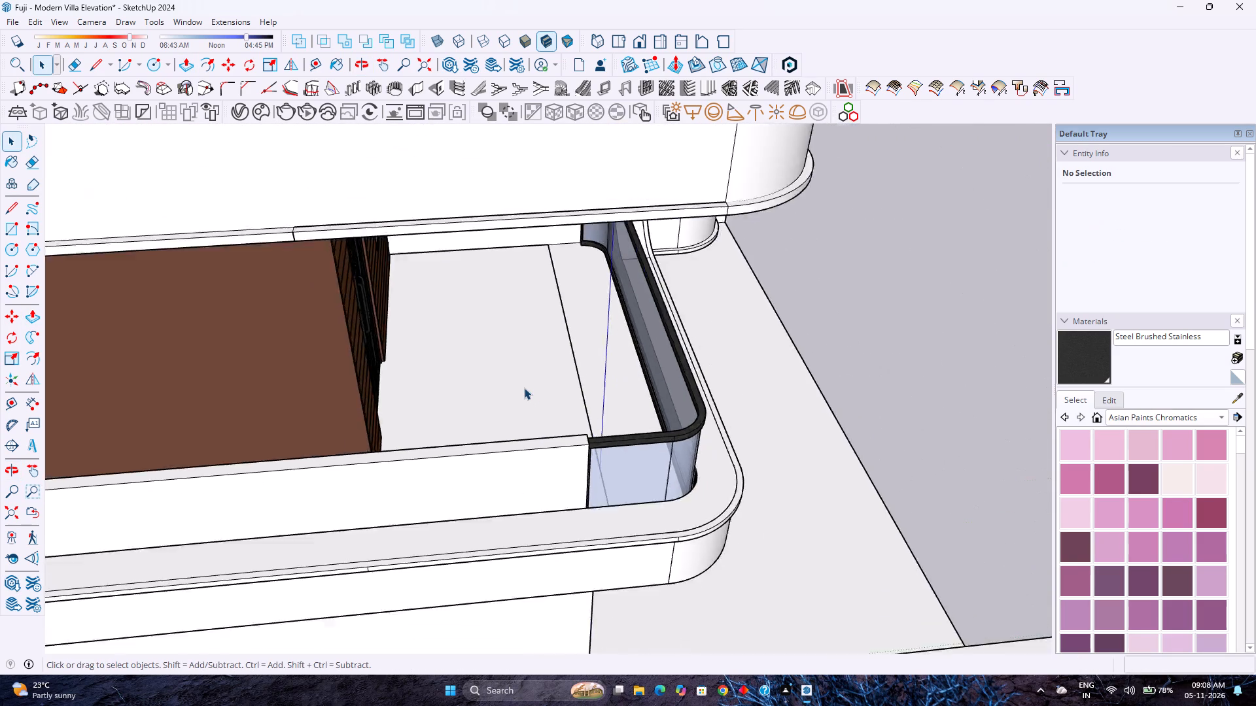
scroll(524, 388, "down", 6)
middle_click_drag(605, 430, 307, 377)
scroll(305, 372, "down", 3)
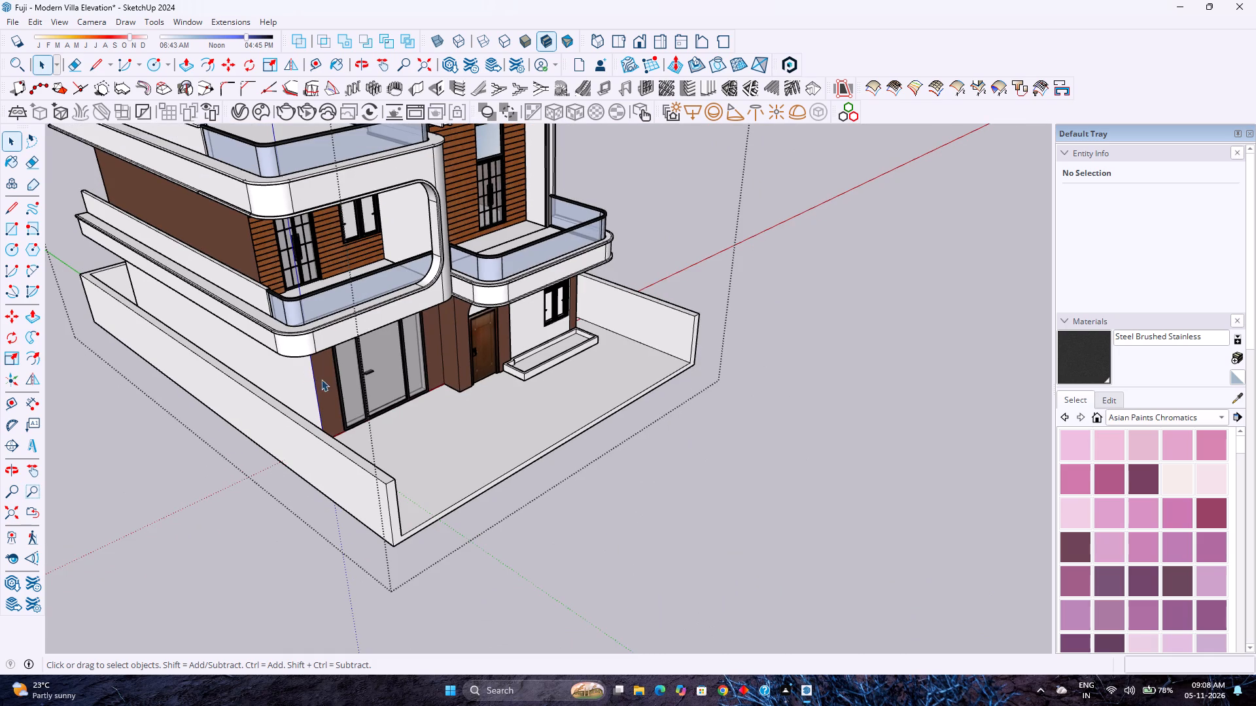
middle_click_drag(331, 383, 450, 485, "shift")
middle_click_drag(450, 485, 457, 491, "shift")
middle_click(463, 496, "shift")
middle_click(469, 501)
middle_click_drag(455, 473, 238, 472)
middle_click(238, 472)
scroll(551, 368, "up", 4)
middle_click_drag(494, 398, 505, 390)
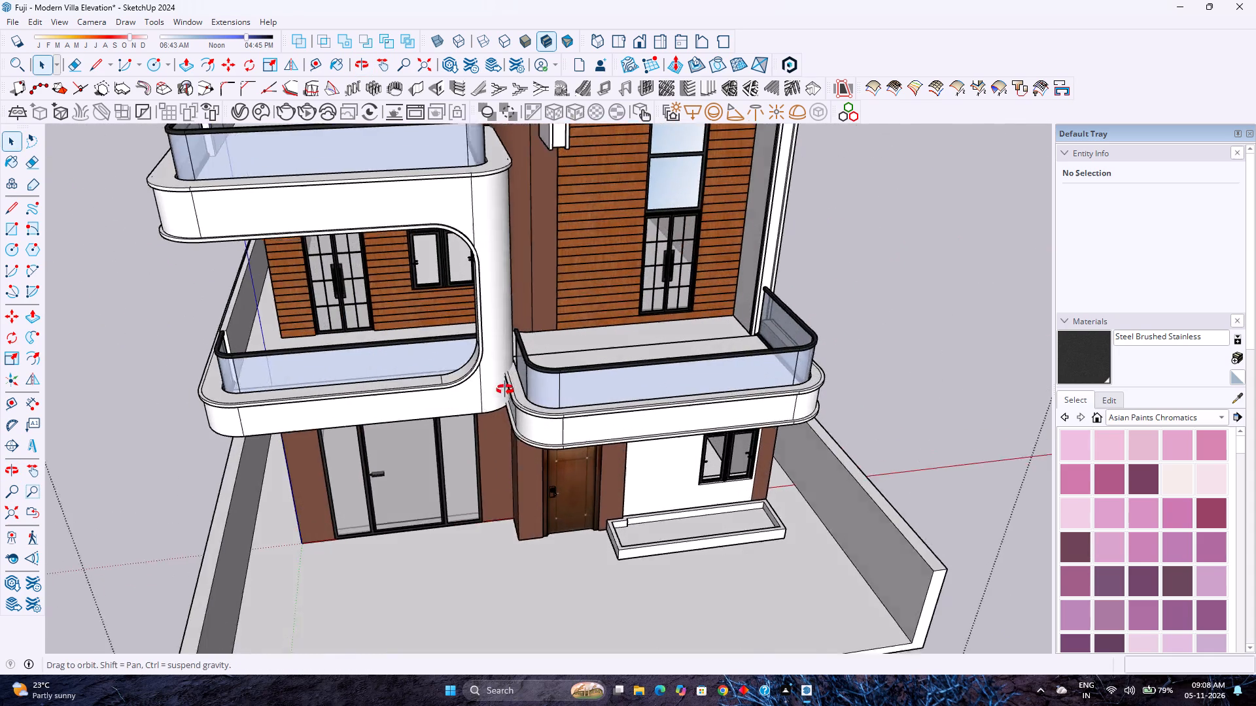
middle_click_drag(505, 390, 614, 317)
middle_click_drag(621, 306, 518, 585, "shift")
middle_click(518, 586)
scroll(568, 550, "up", 1)
middle_click_drag(562, 544, 517, 416)
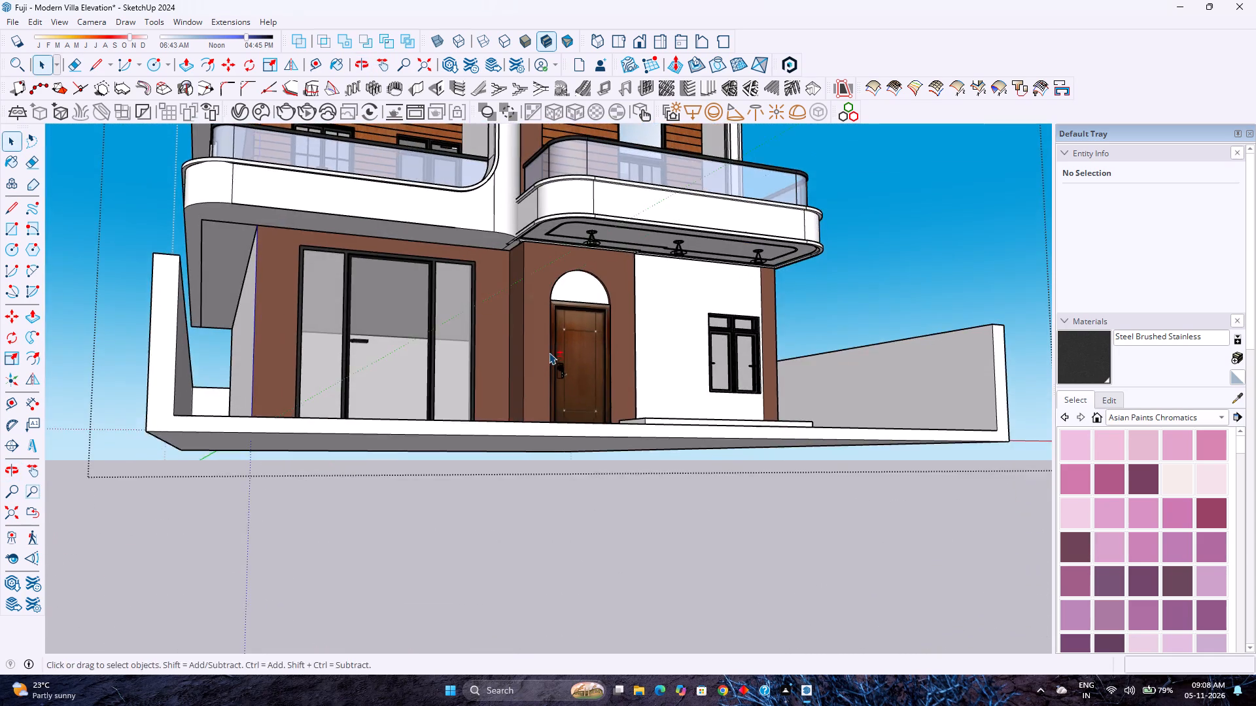
middle_click_drag(549, 353, 514, 517, "shift")
middle_click_drag(506, 472, 515, 441)
scroll(470, 340, "up", 10)
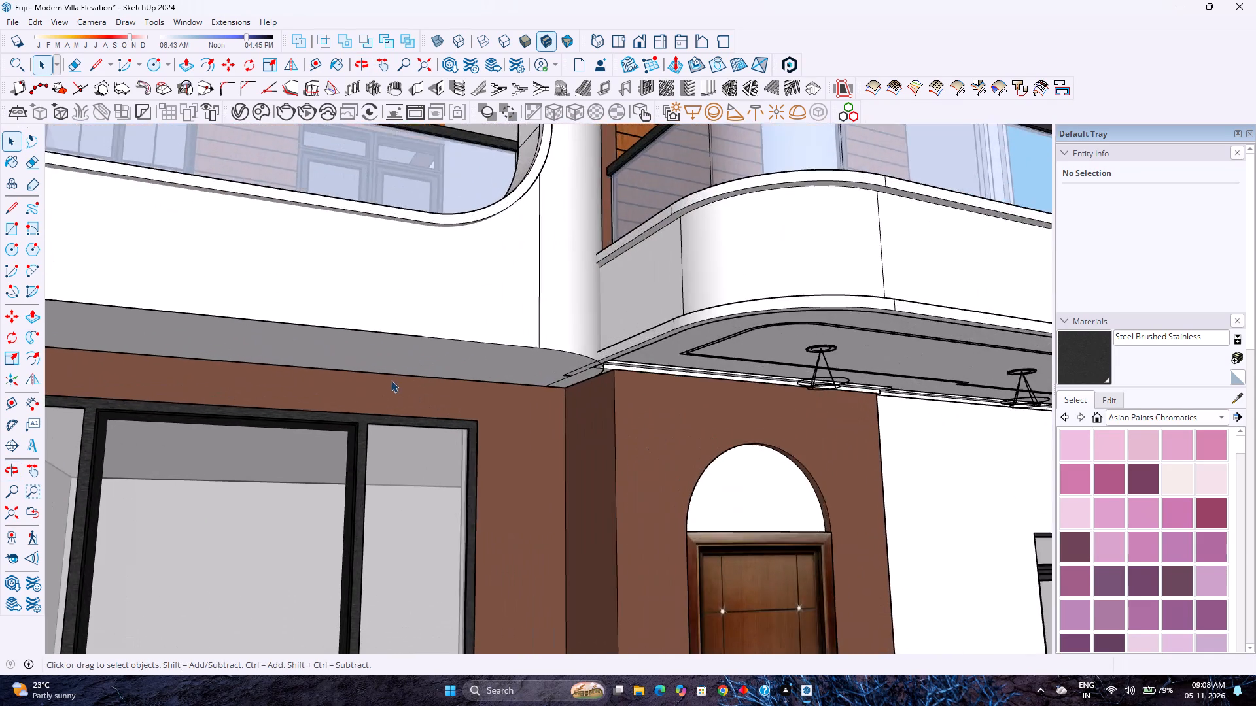
Inspect the underside of the first-floor balcony from the ground-floor window wall around to its outer rounded corner.
scroll(391, 380, "up", 2)
middle_click(394, 382)
middle_click_drag(394, 382, 419, 363)
middle_click(419, 363)
scroll(422, 360, "down", 3)
middle_click(404, 390)
middle_click(404, 390)
middle_click_drag(404, 390, 392, 352)
middle_click(392, 352)
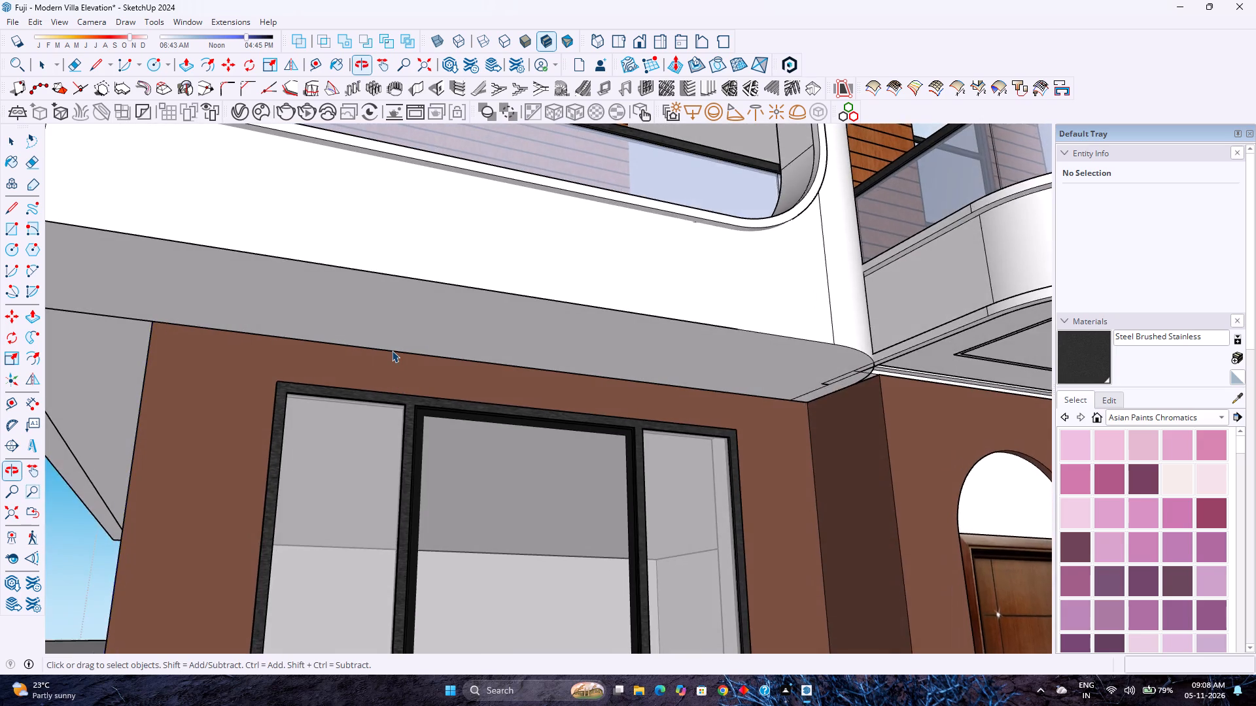
scroll(391, 350, "down", 9)
middle_click_drag(395, 350, 427, 330)
middle_click(425, 331)
middle_click_drag(421, 332, 408, 333)
middle_click_drag(408, 333, 385, 337)
middle_click(377, 337)
middle_click(368, 339)
middle_click(367, 339)
scroll(366, 340, "up", 7)
middle_click_drag(402, 400, 279, 413)
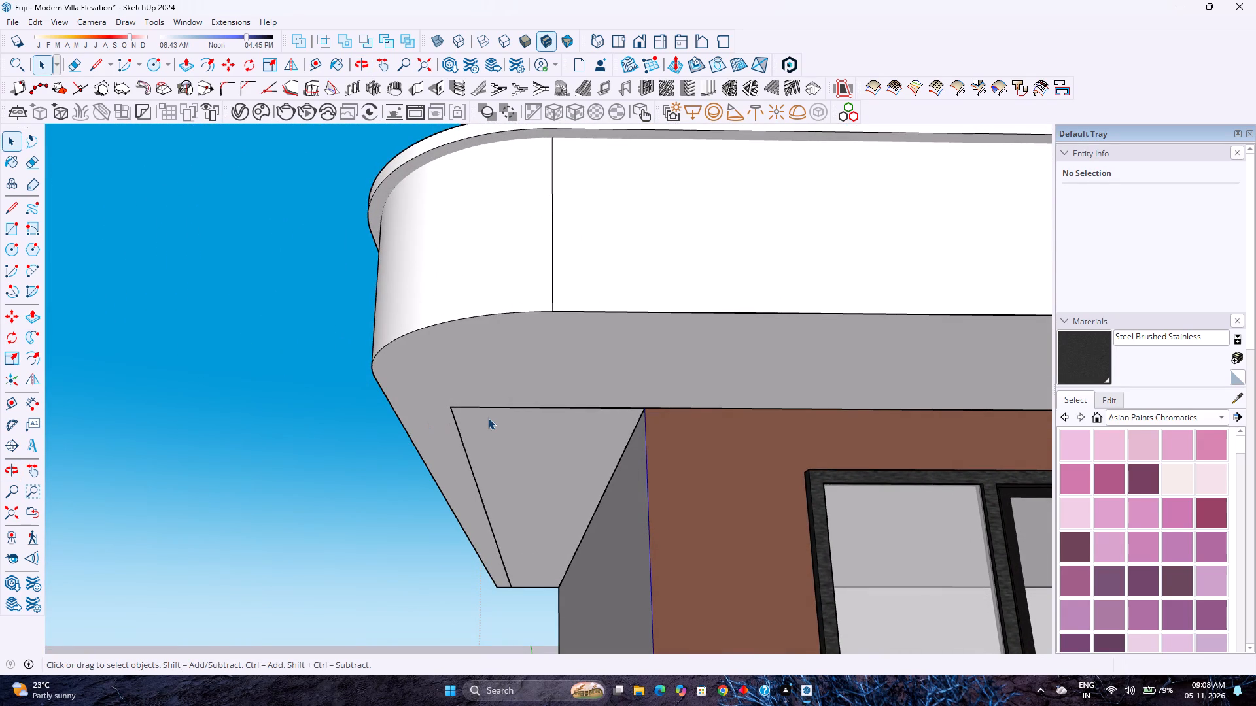
Open the first-floor balcony's outer group and its nested slab group for editing.
double_click(542, 369)
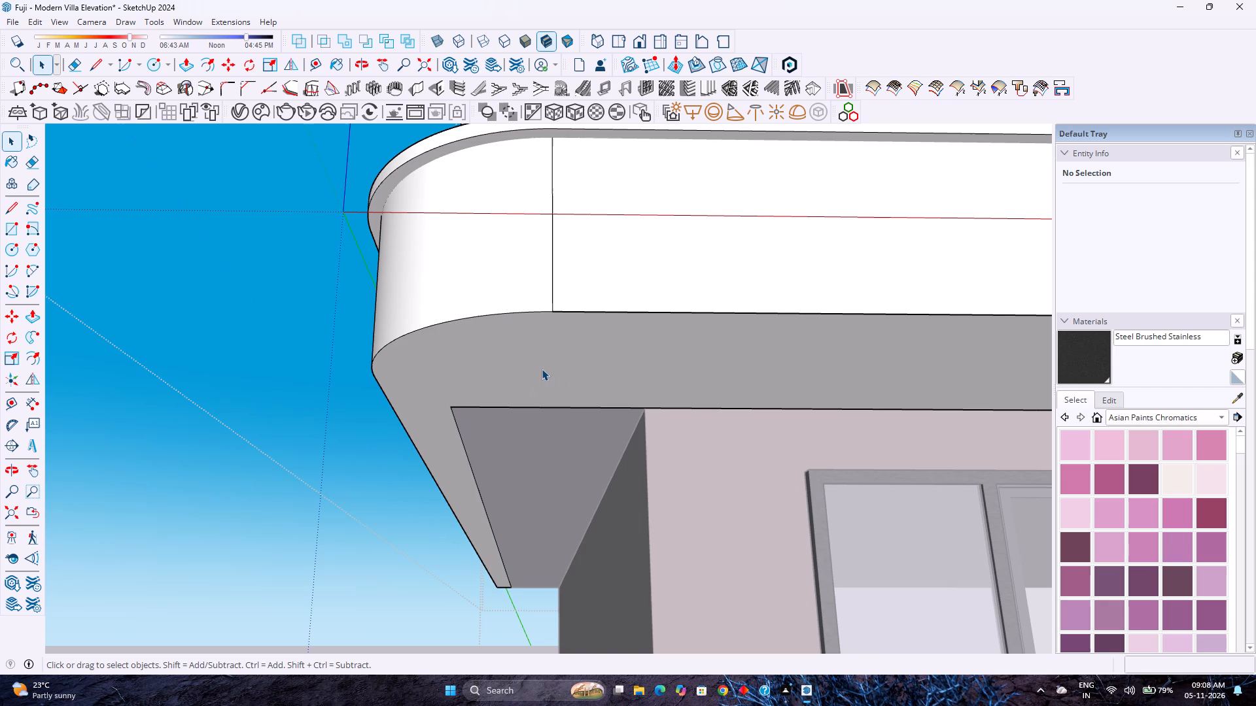
left_click(542, 369)
double_click(542, 369)
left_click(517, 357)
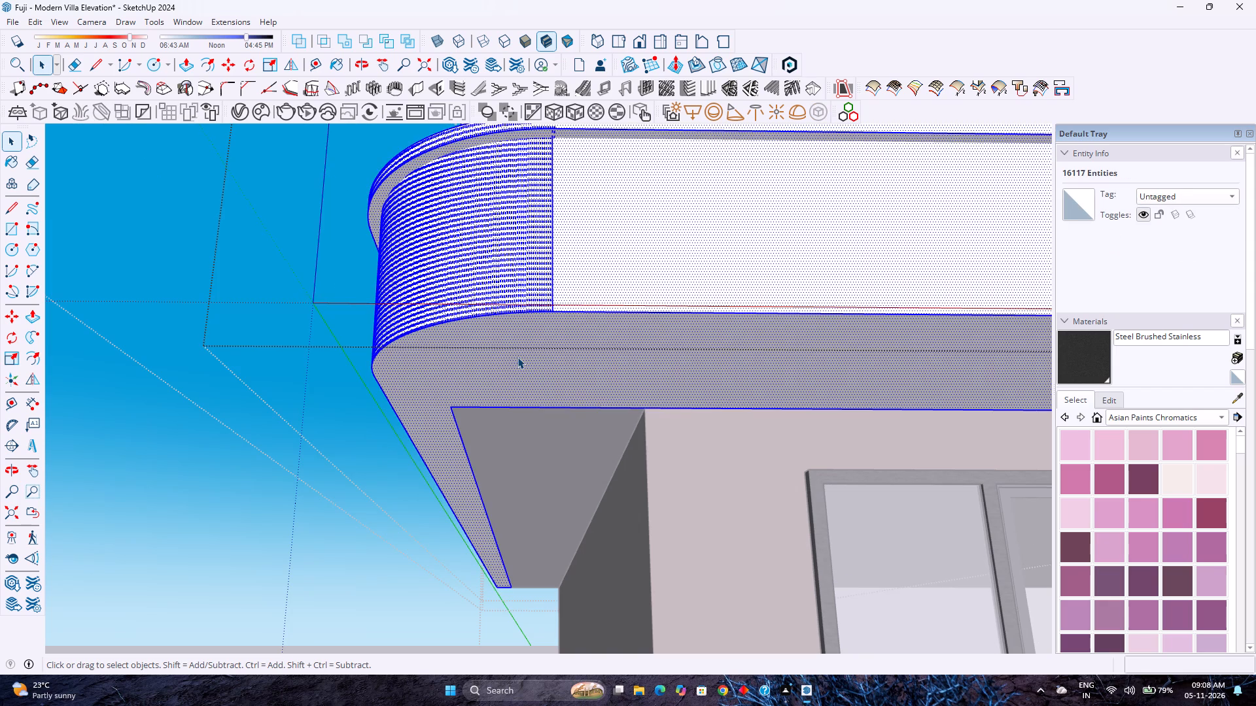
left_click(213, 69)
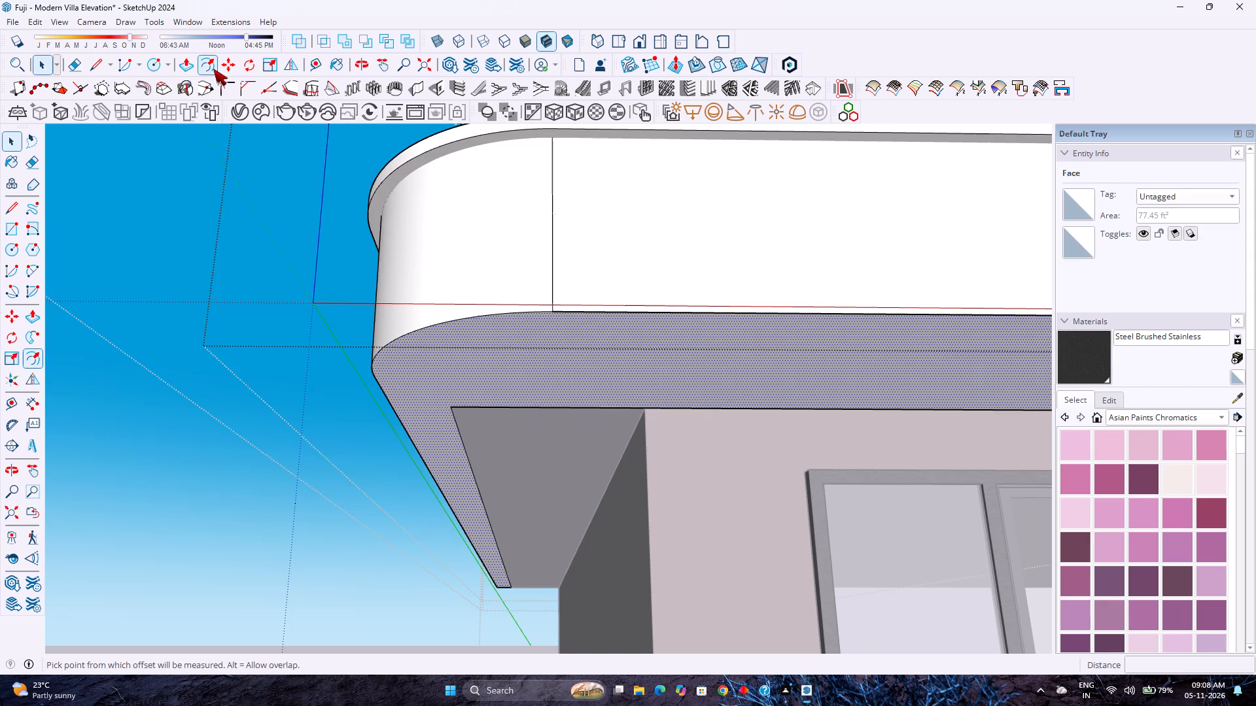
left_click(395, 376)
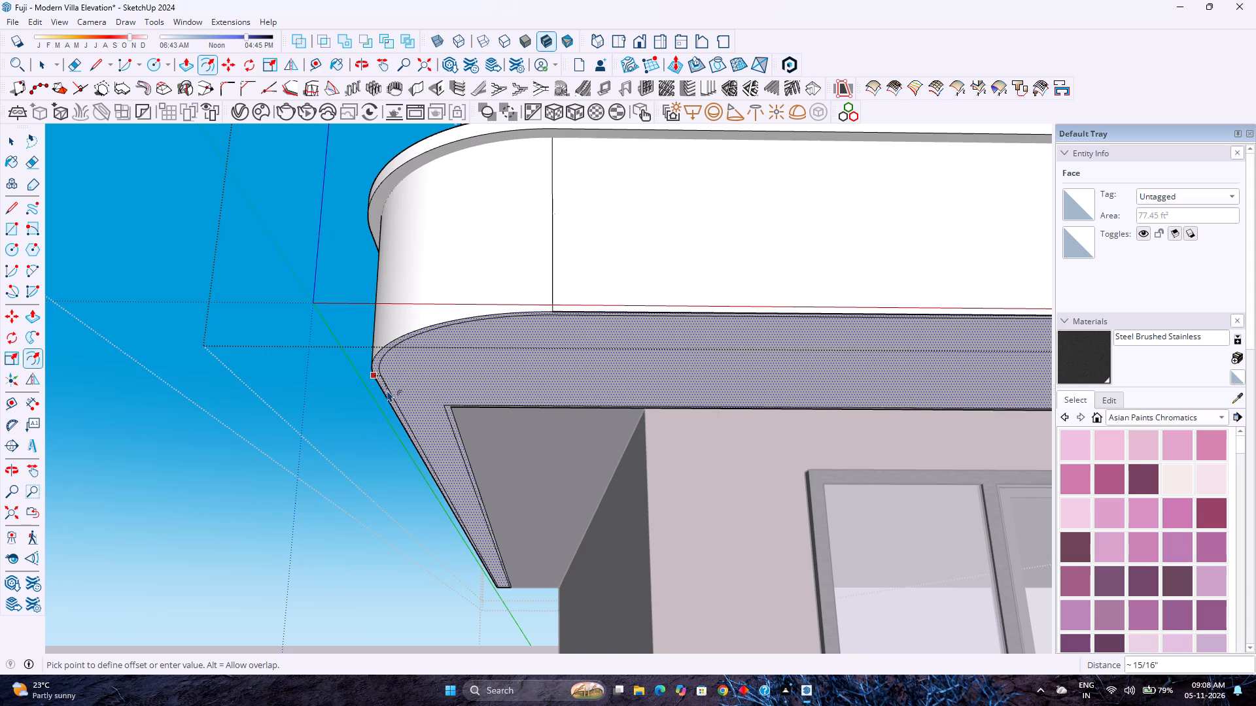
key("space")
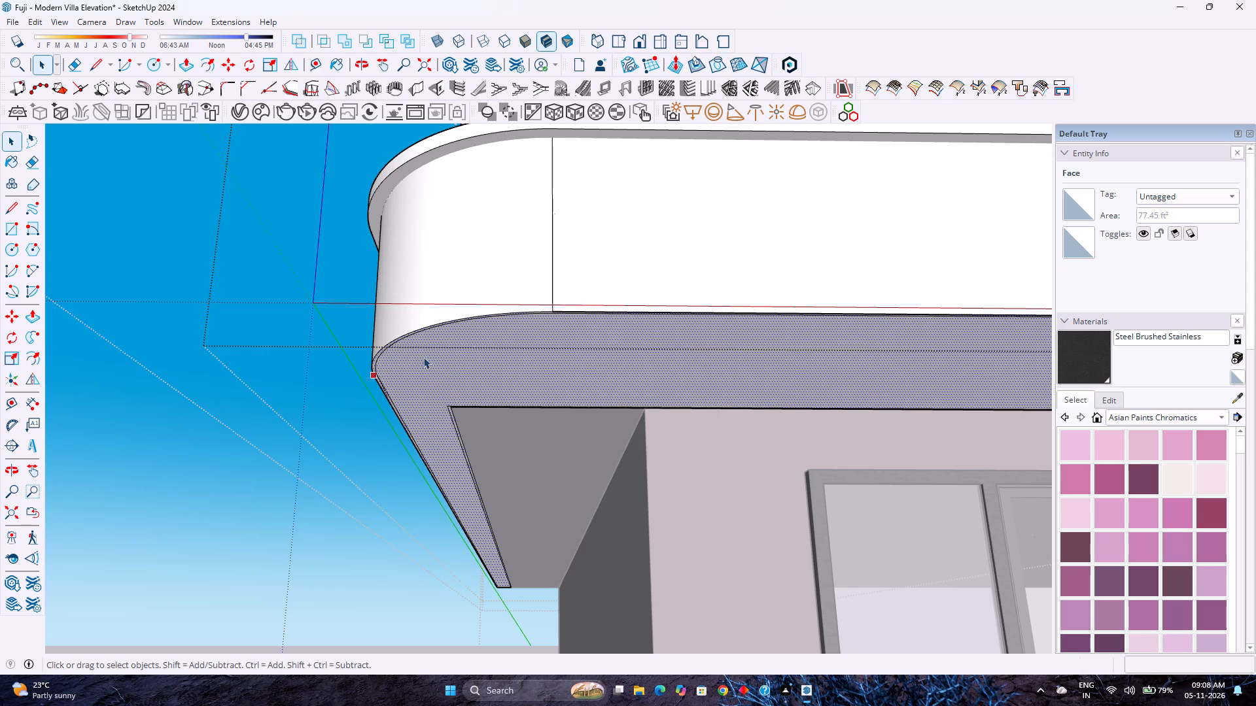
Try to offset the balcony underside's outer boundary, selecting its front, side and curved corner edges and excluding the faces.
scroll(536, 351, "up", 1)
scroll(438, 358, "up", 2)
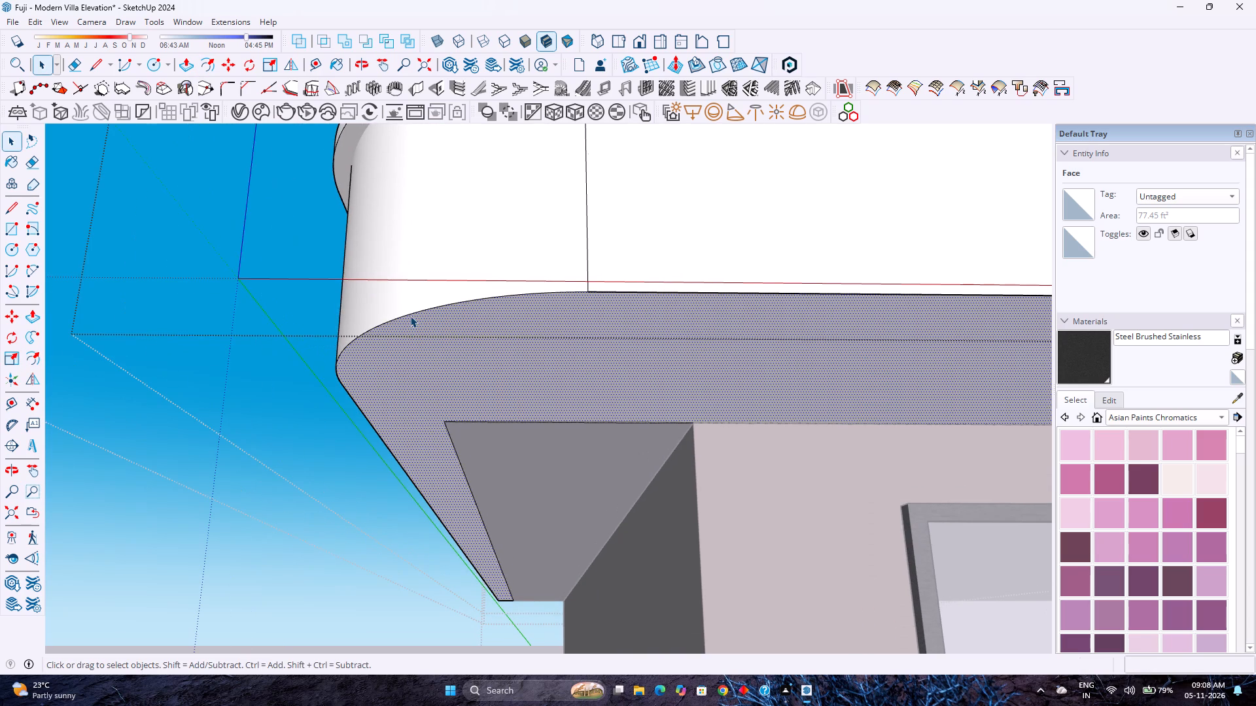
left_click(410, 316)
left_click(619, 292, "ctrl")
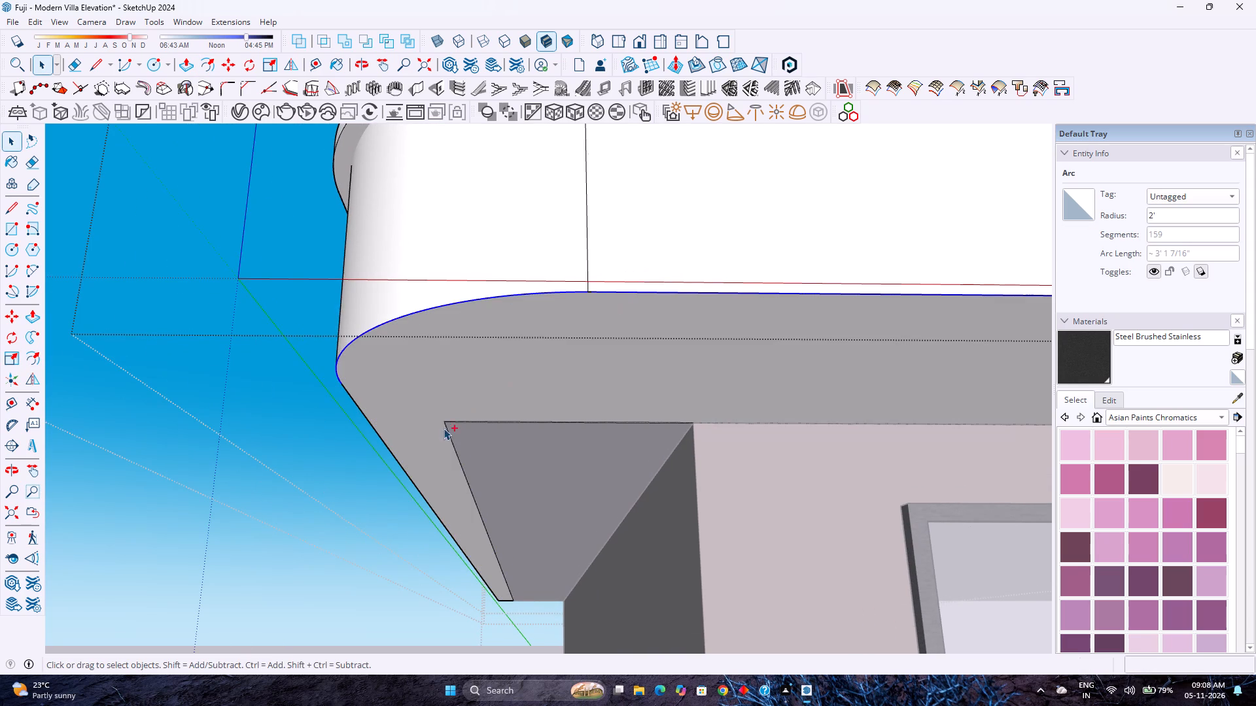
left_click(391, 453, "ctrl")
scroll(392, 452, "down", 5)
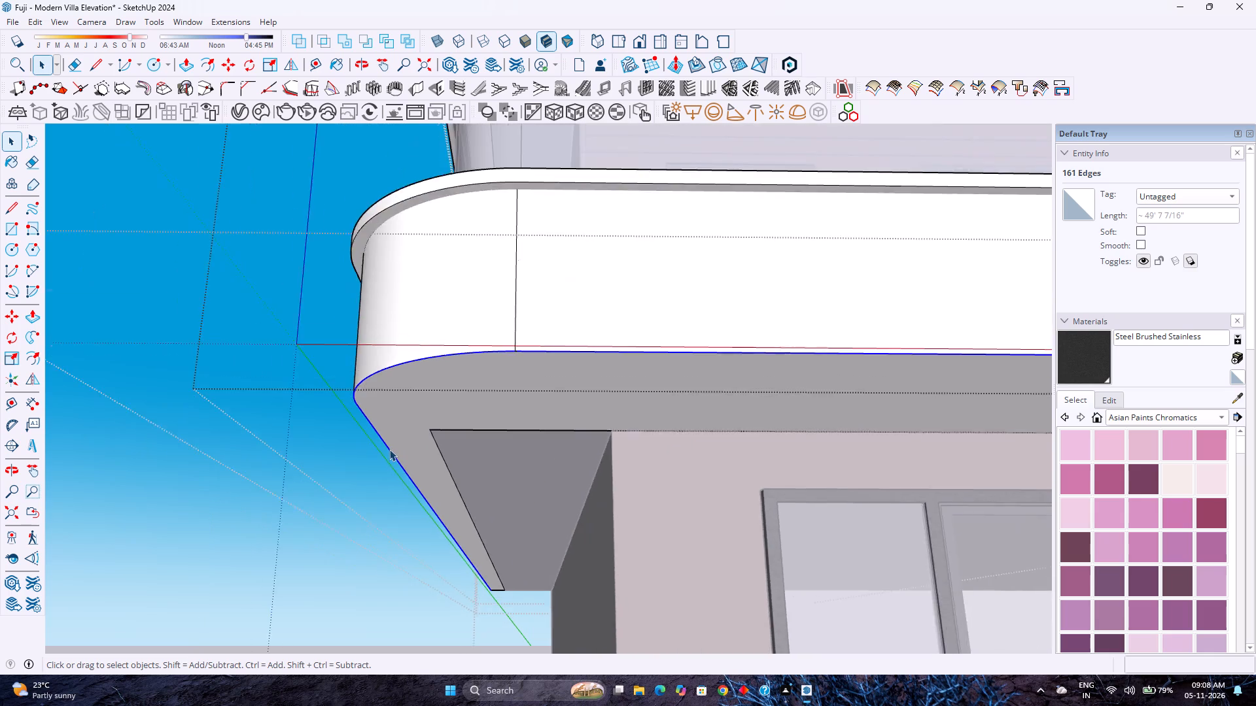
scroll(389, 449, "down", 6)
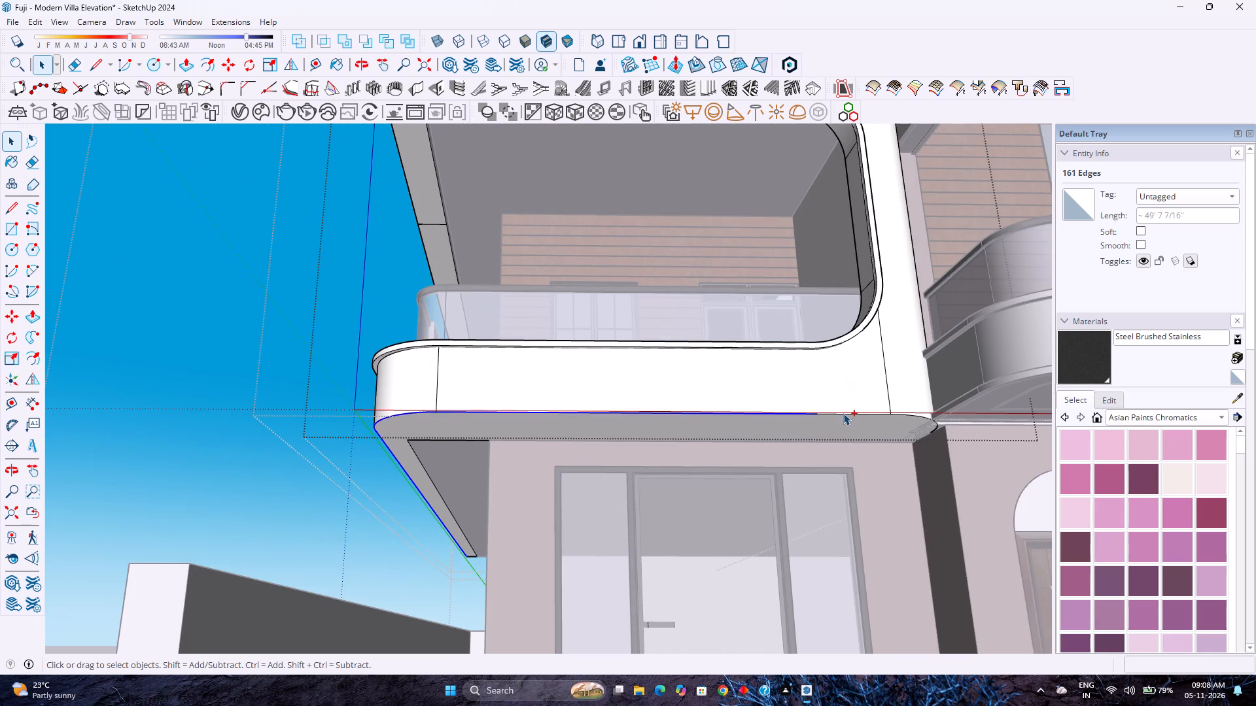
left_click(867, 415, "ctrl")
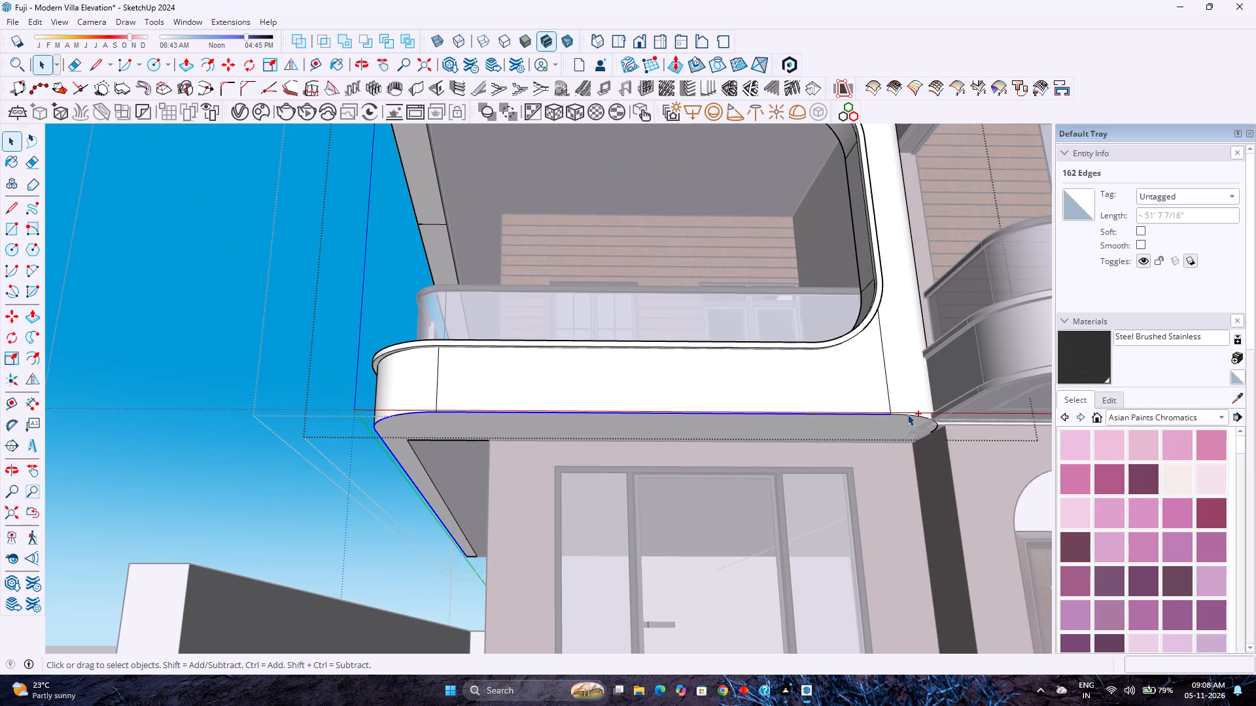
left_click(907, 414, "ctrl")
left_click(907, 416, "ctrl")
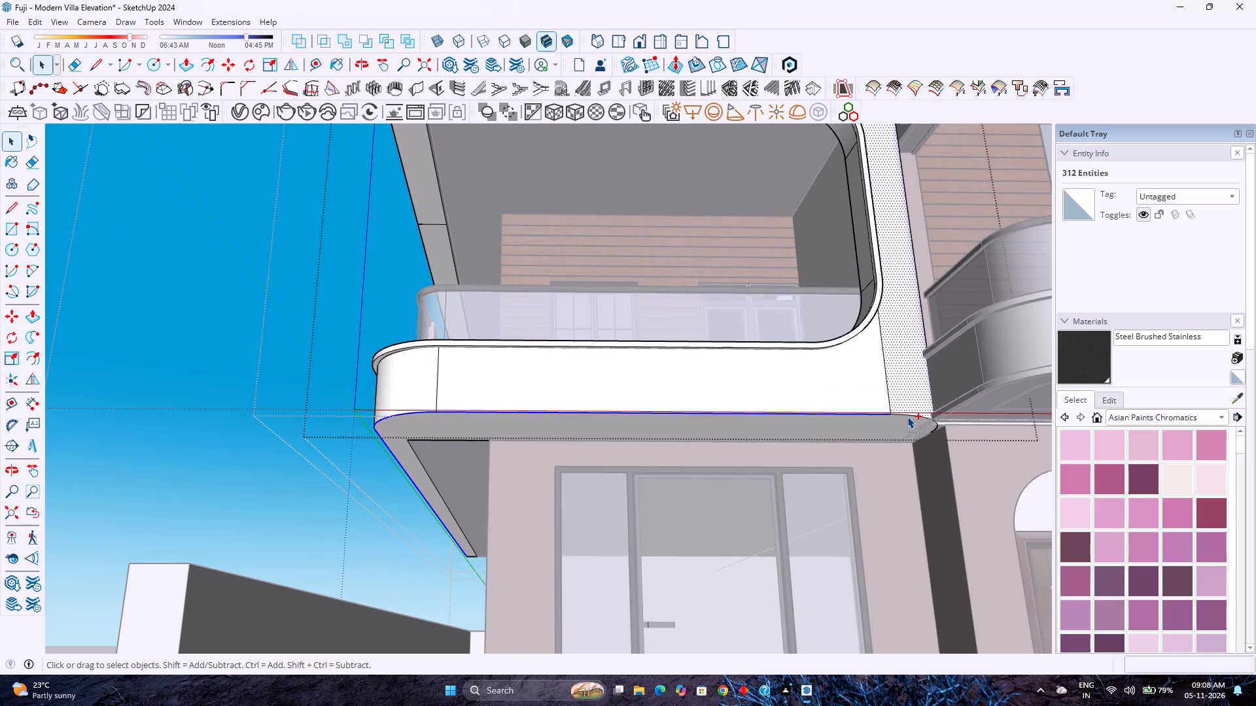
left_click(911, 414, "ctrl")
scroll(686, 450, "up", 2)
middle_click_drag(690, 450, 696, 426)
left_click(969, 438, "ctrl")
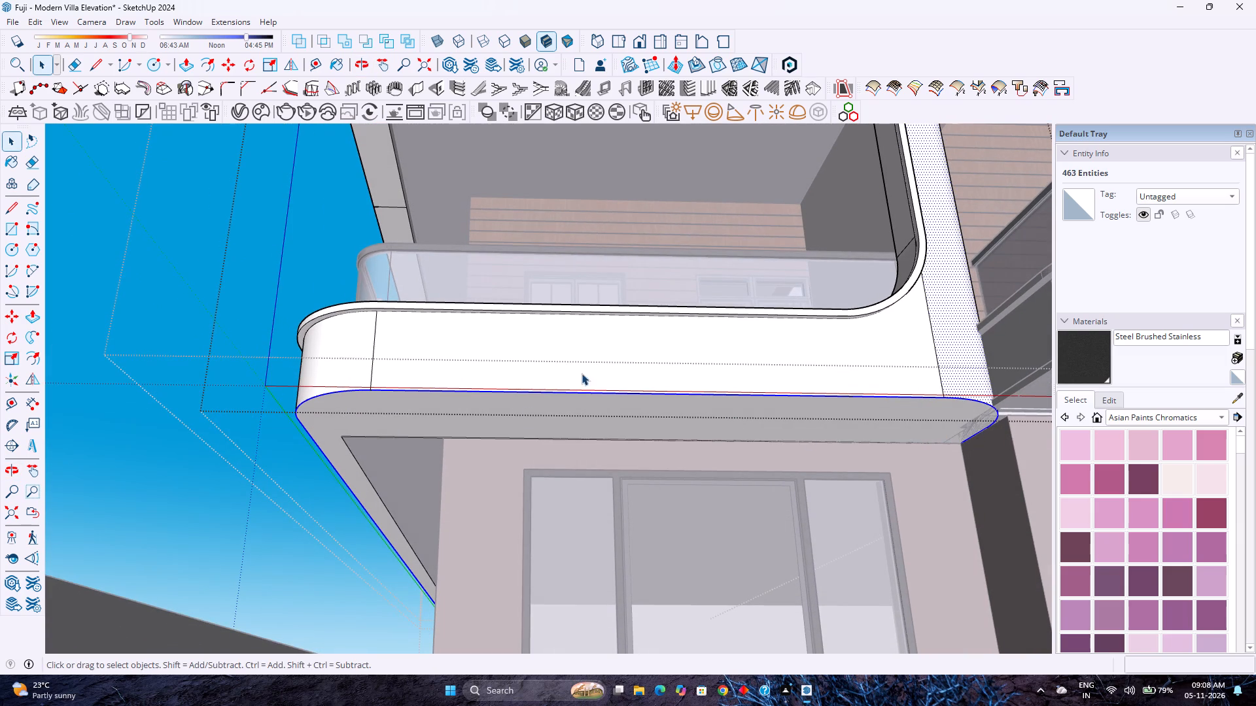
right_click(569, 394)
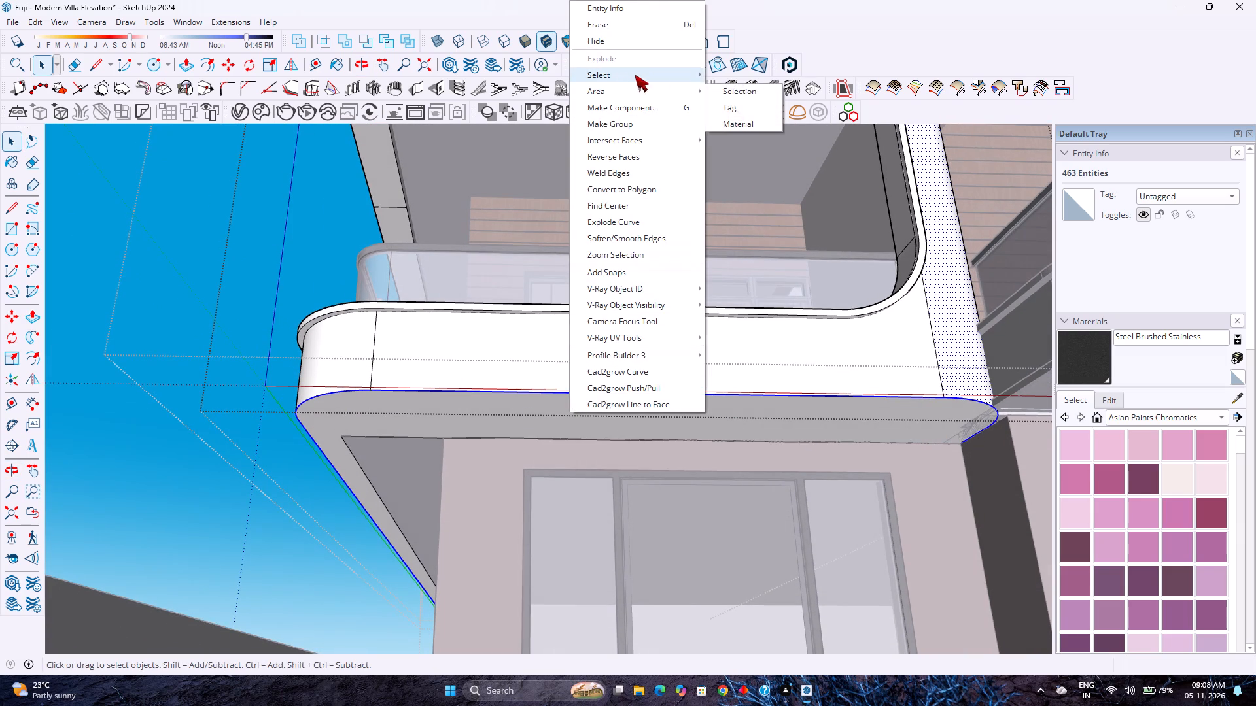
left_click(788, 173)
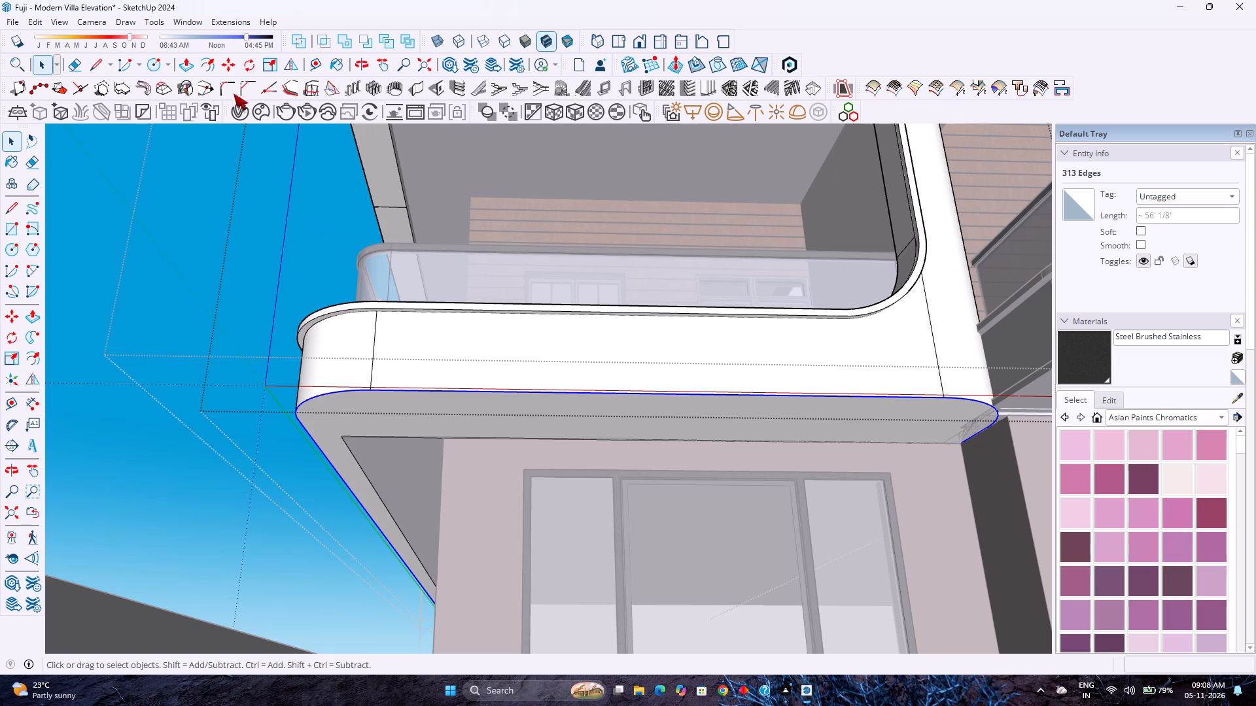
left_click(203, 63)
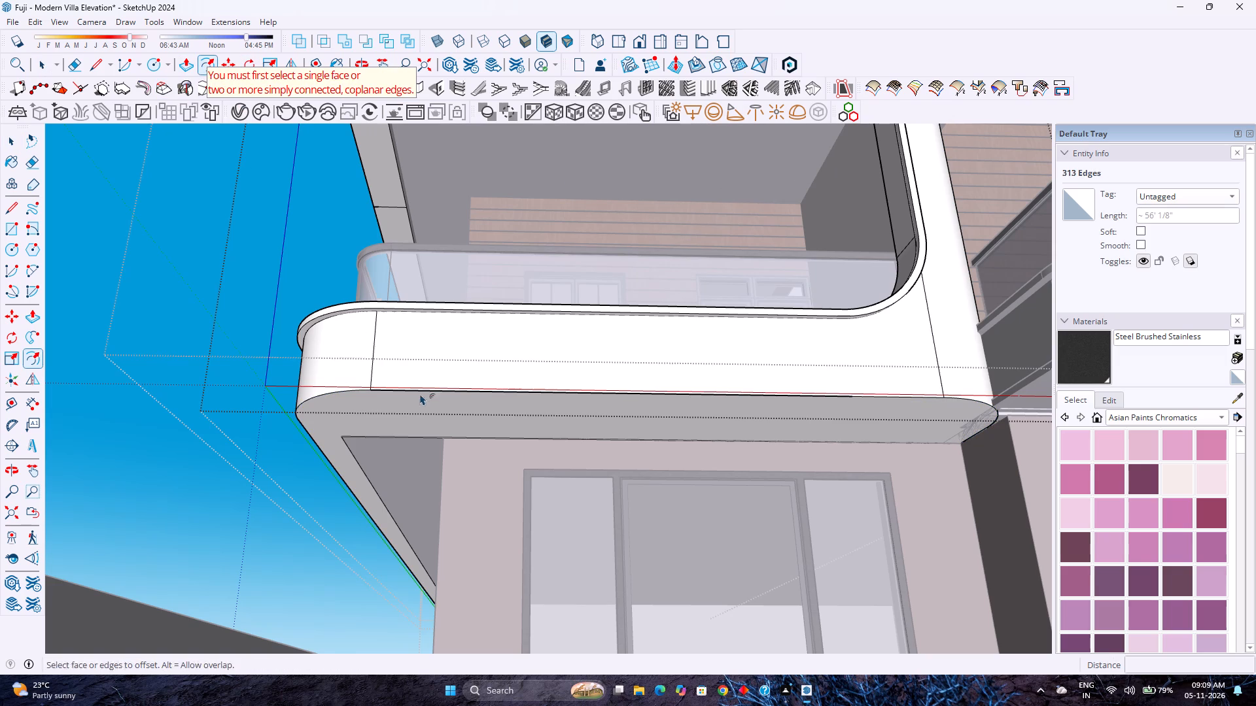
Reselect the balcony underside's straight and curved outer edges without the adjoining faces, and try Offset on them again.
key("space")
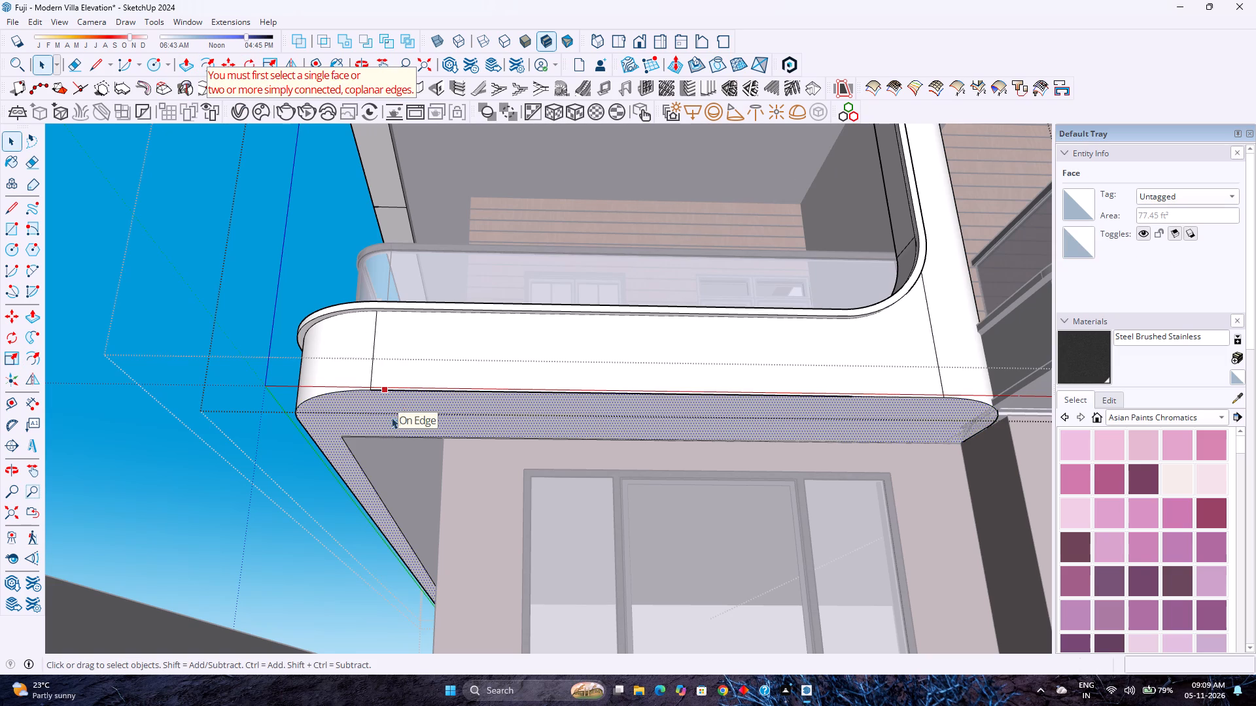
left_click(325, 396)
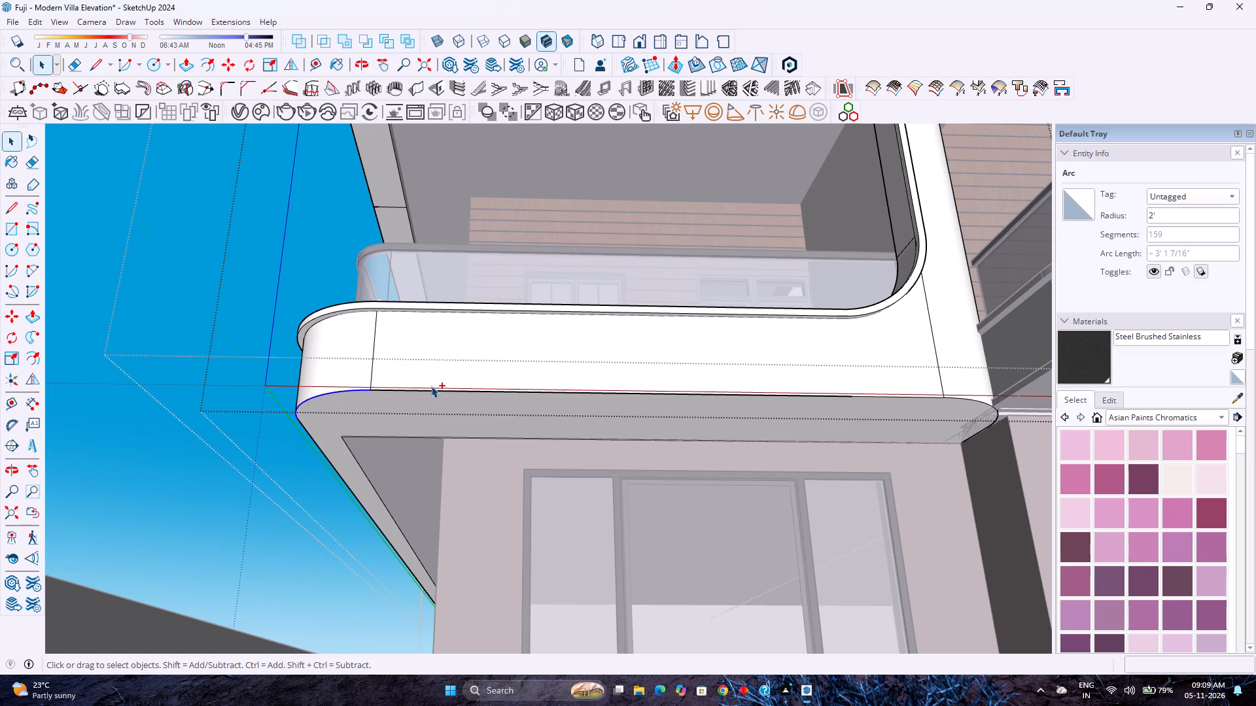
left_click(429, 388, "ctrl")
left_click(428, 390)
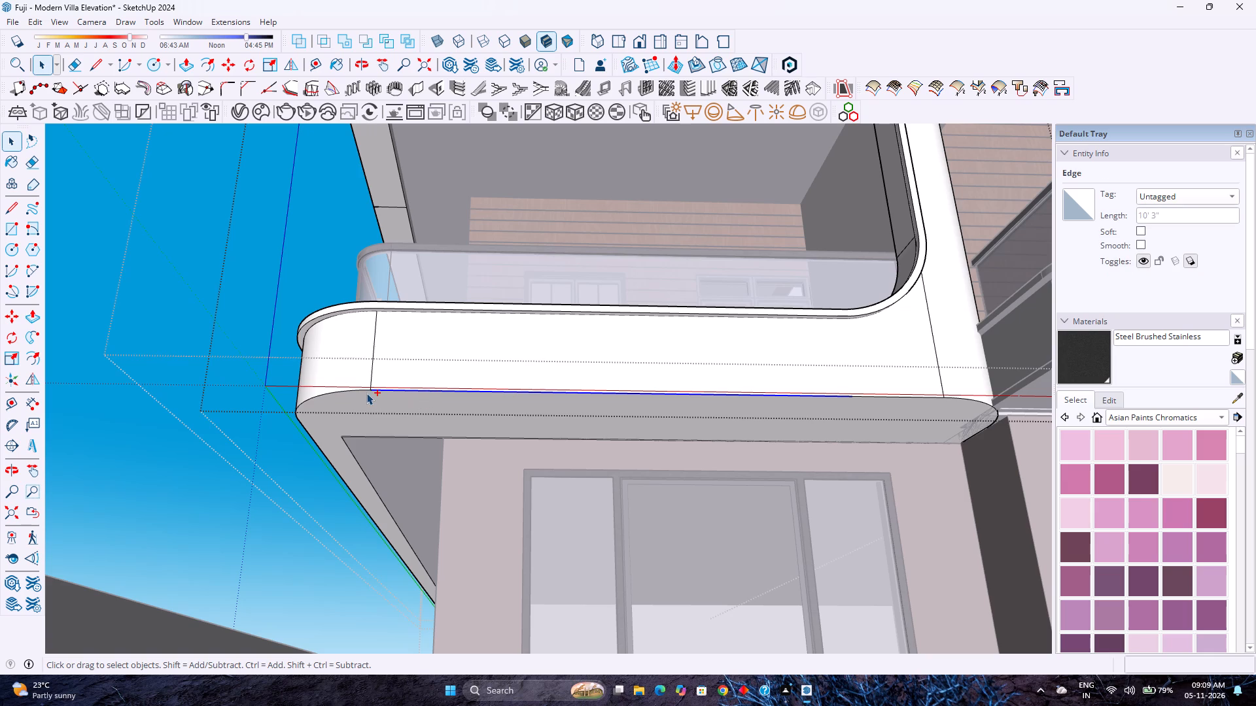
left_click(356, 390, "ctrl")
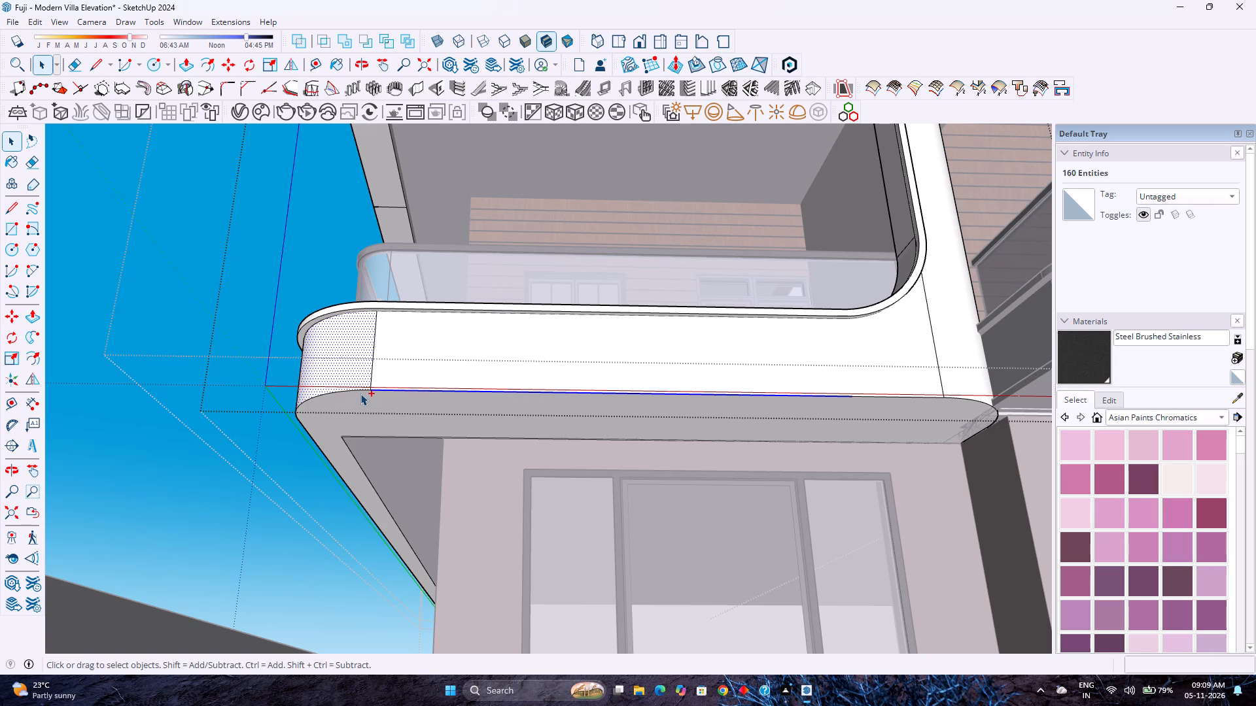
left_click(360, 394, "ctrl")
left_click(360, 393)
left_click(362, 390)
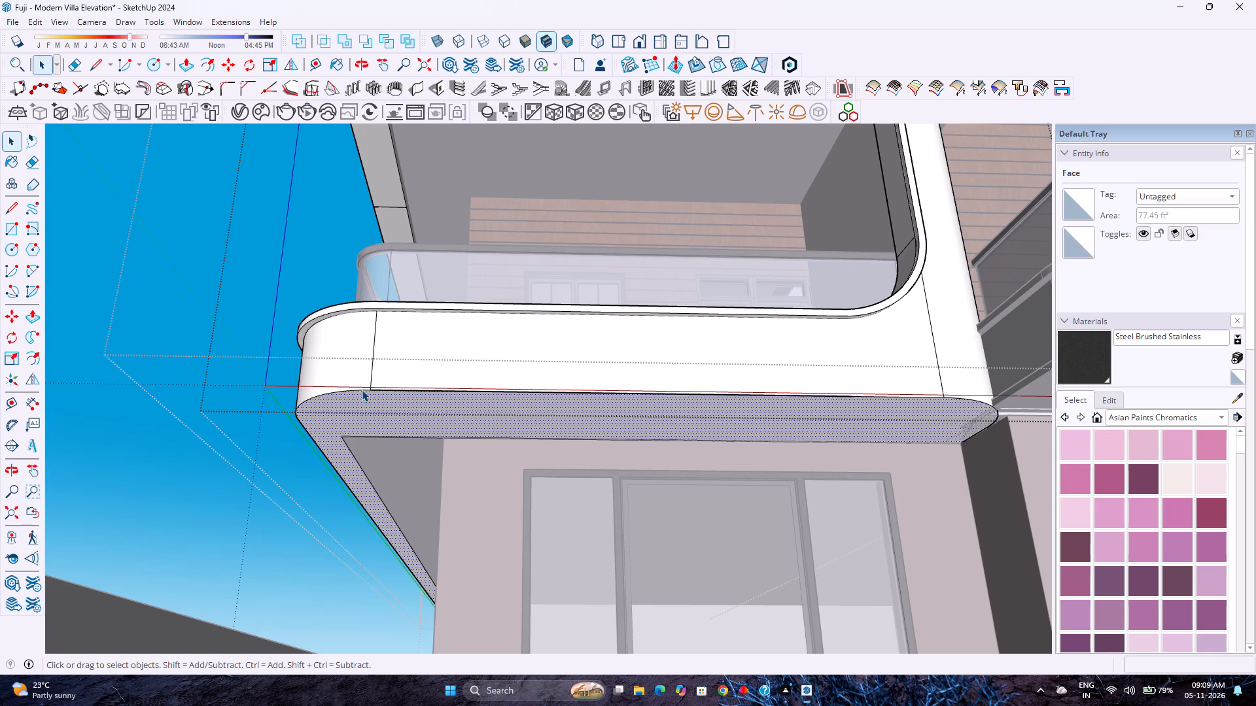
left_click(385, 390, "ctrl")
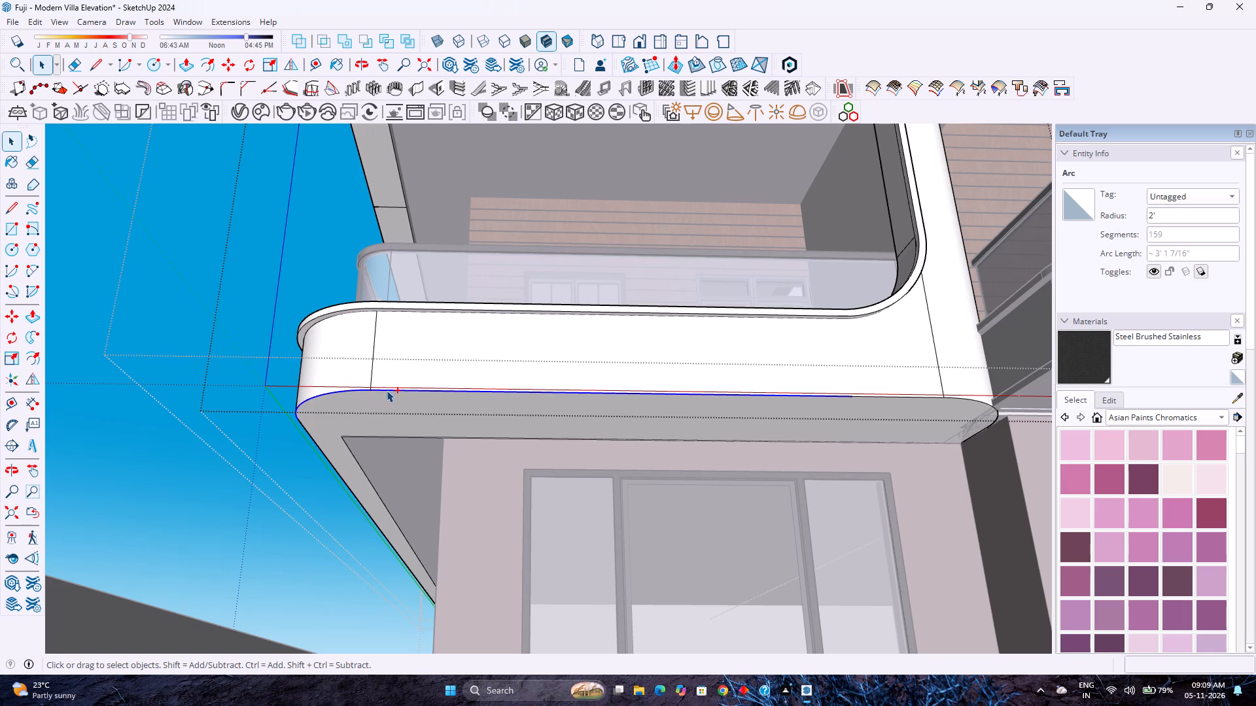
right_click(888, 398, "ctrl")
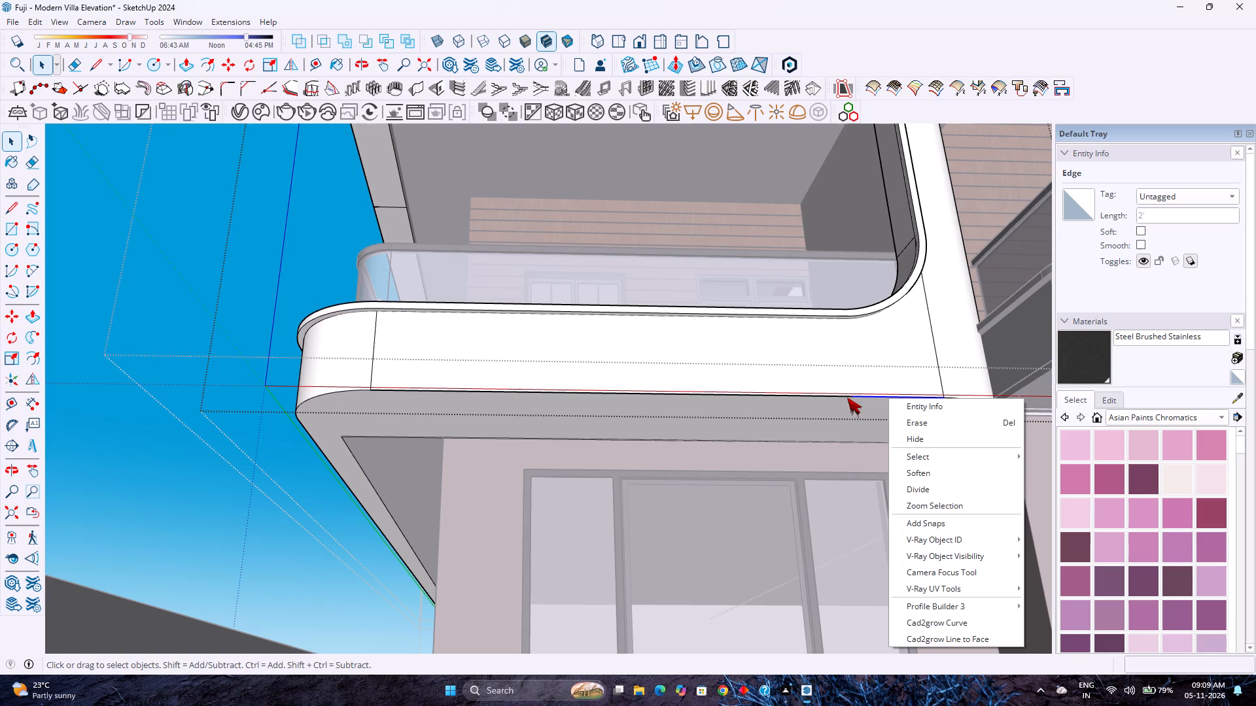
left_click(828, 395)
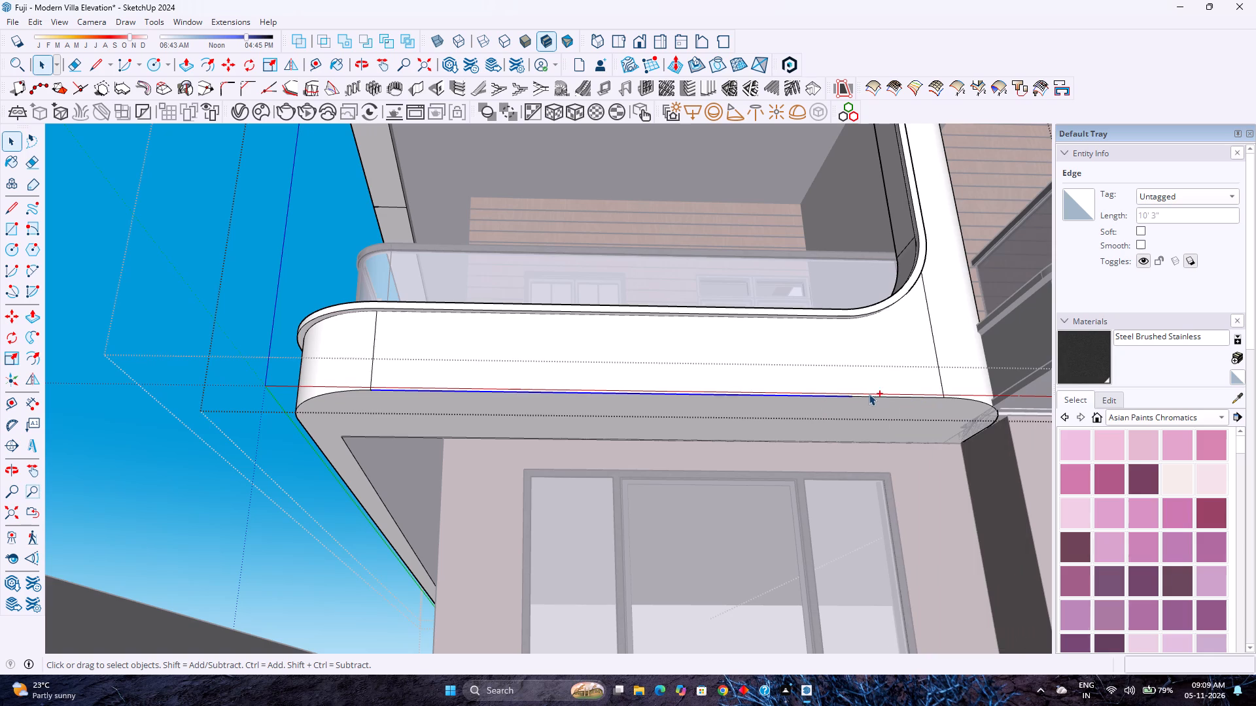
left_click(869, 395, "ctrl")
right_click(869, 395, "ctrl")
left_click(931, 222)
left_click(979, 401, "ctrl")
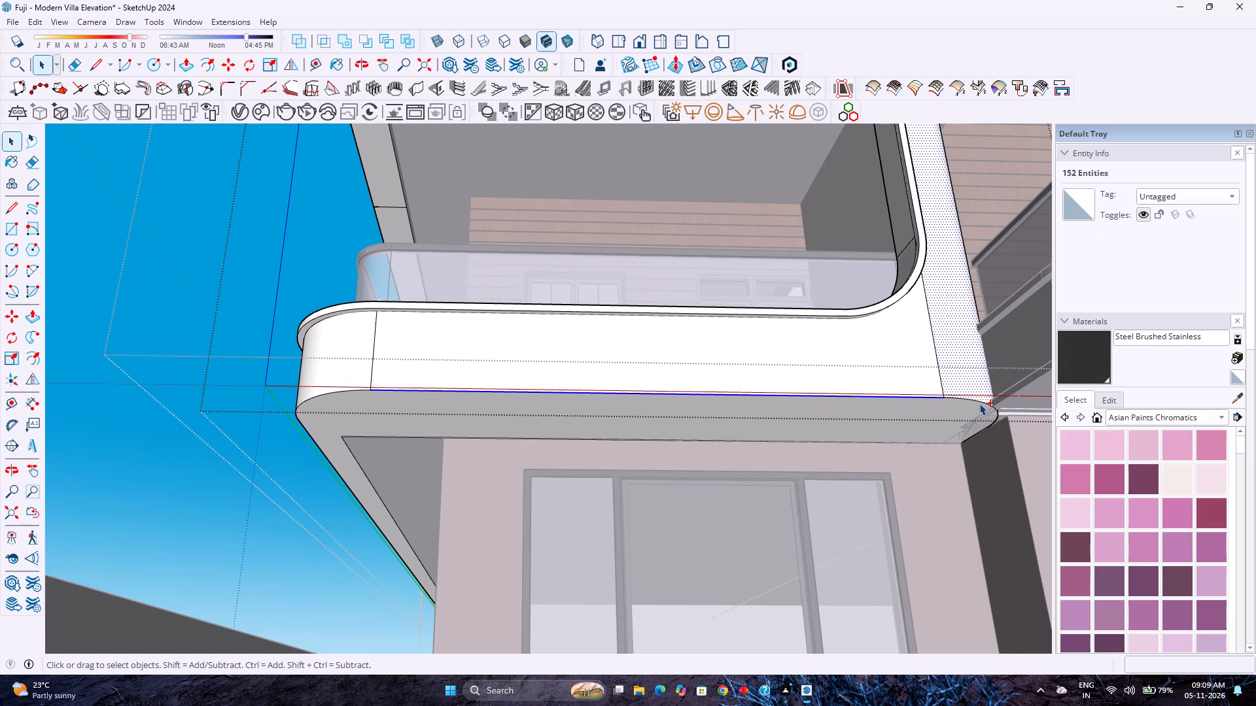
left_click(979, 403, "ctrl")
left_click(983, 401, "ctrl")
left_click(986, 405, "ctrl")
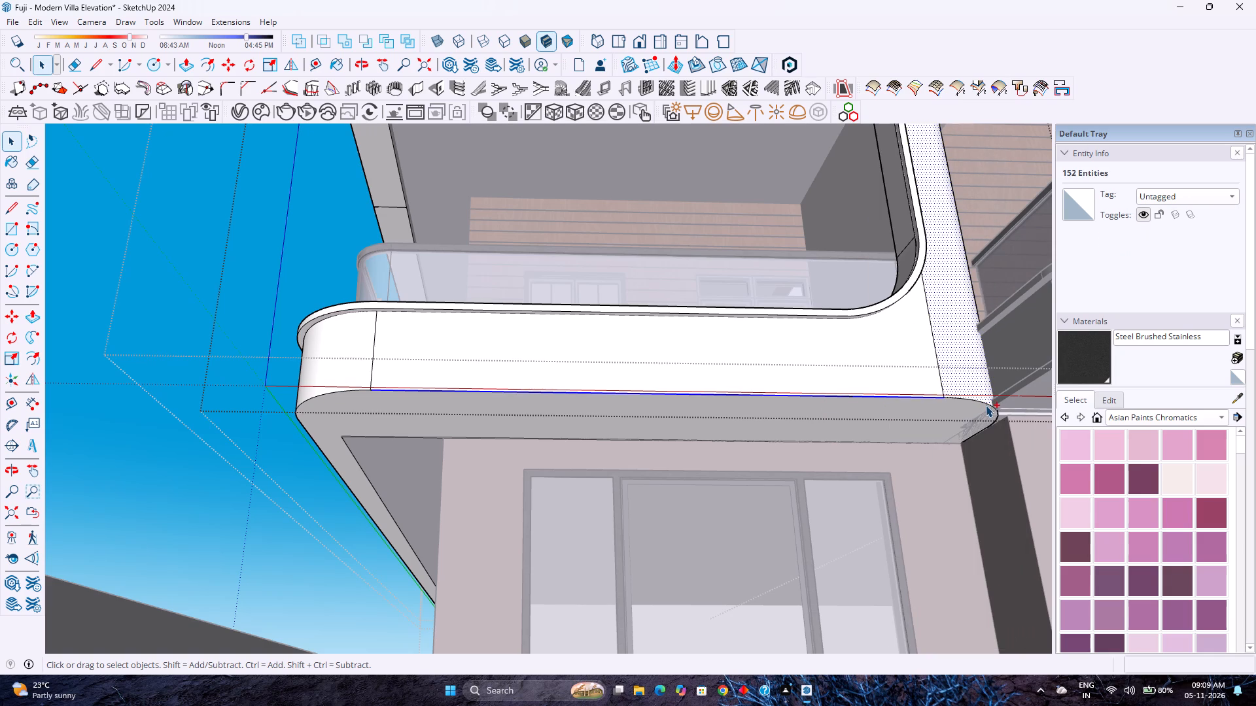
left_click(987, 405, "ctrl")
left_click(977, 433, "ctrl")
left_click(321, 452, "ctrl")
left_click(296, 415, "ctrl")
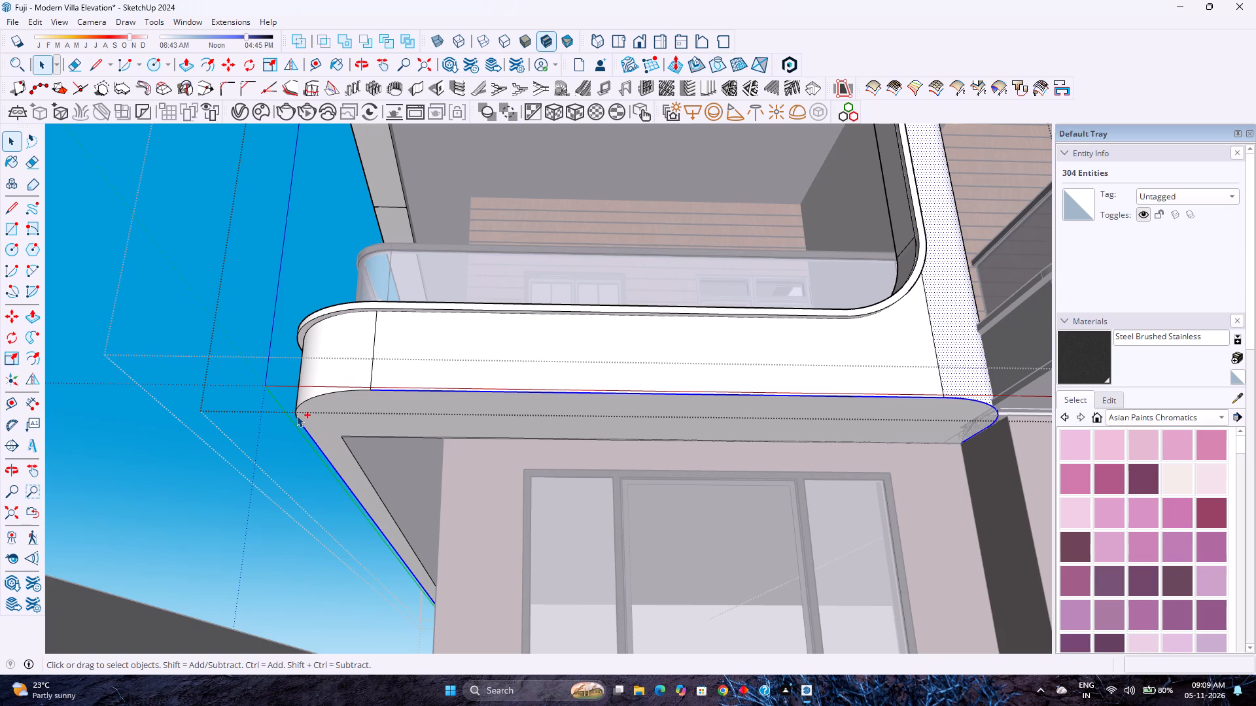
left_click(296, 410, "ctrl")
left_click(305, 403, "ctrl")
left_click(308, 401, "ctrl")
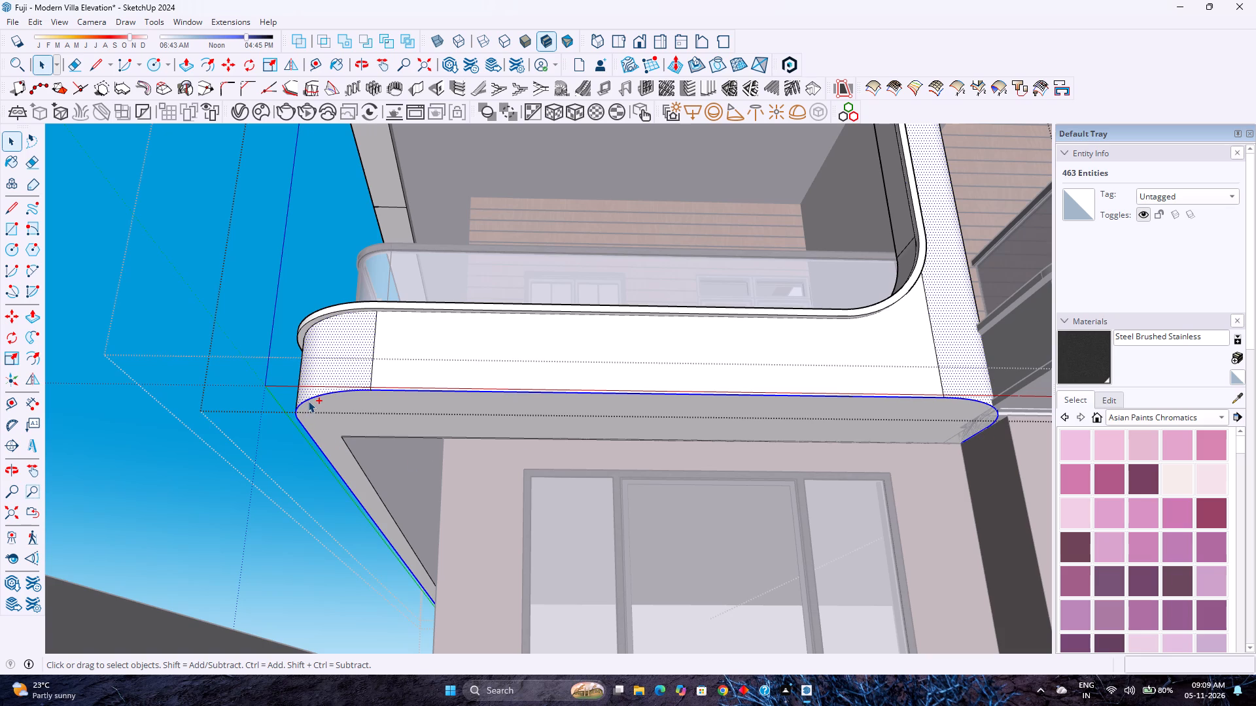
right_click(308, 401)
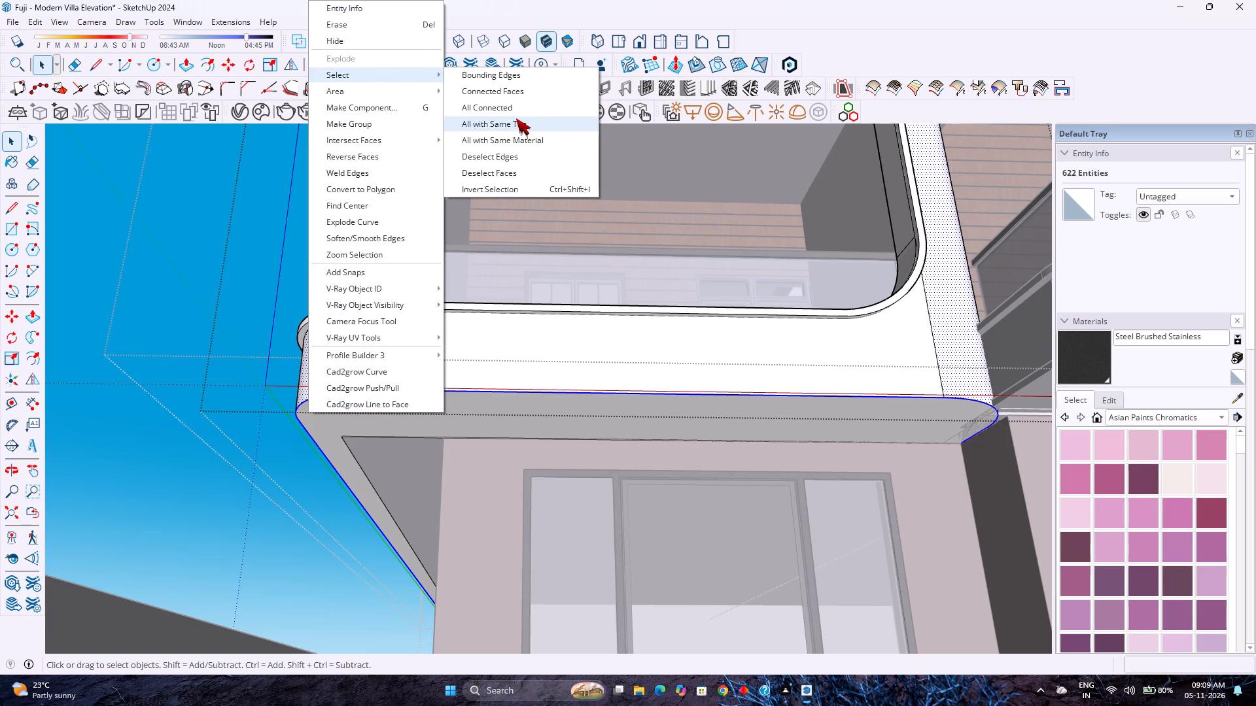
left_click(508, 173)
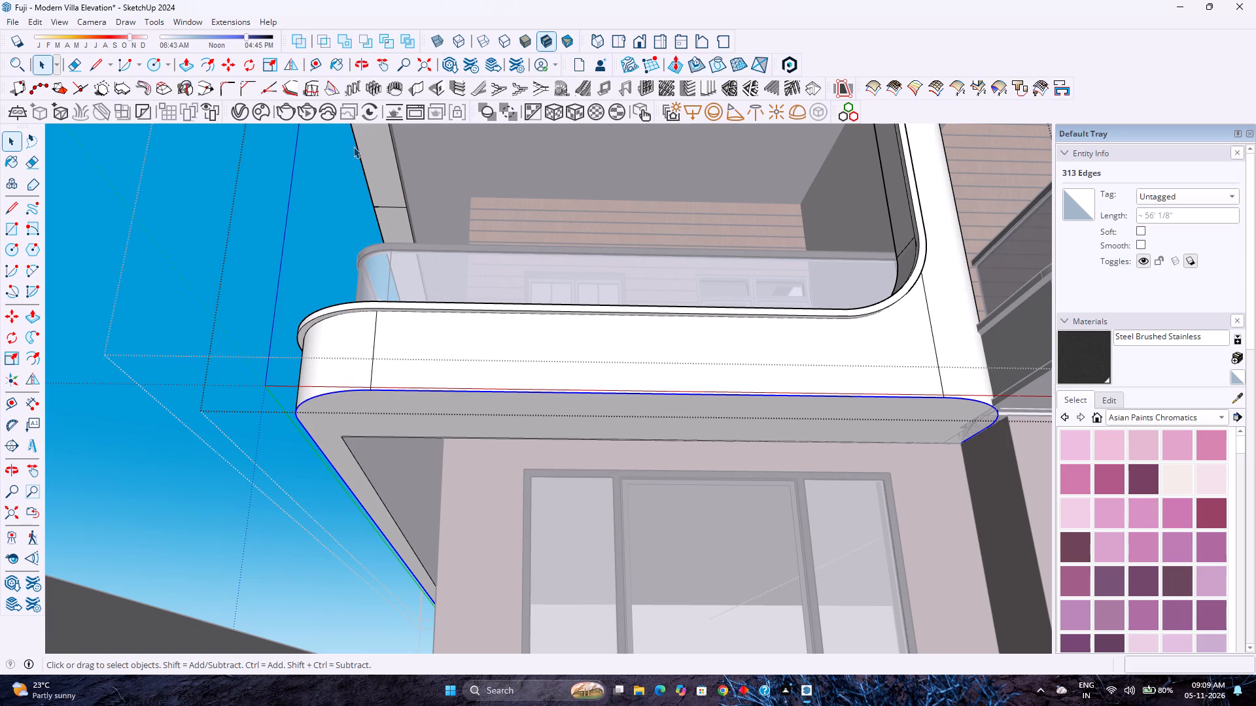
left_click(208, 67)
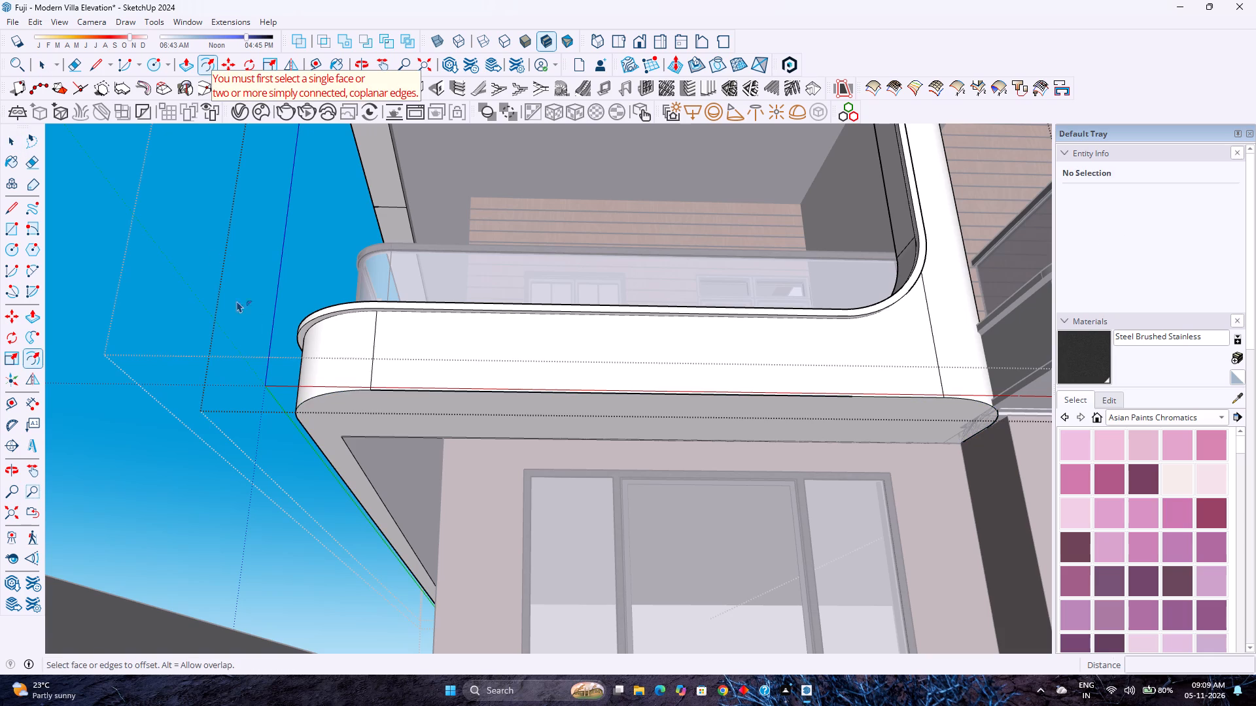
Offset the first-floor balcony's underside face inward by 2 inches.
left_click(383, 409)
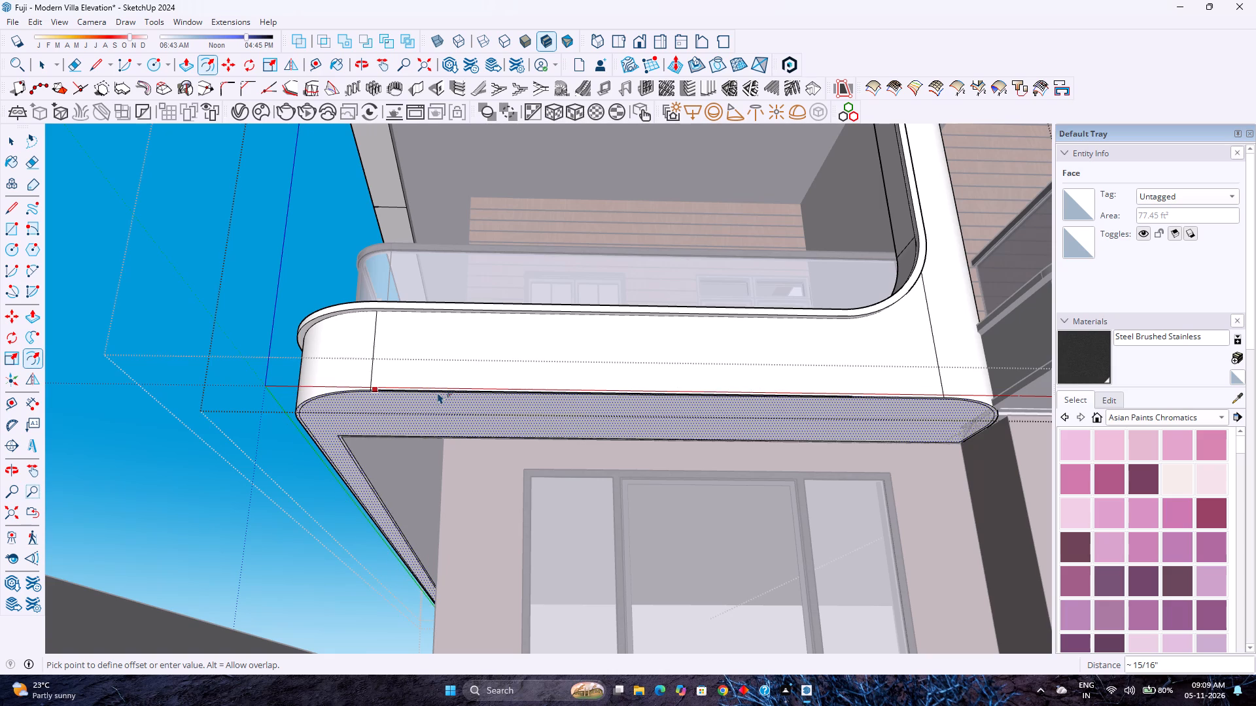
key("2")
key("Return")
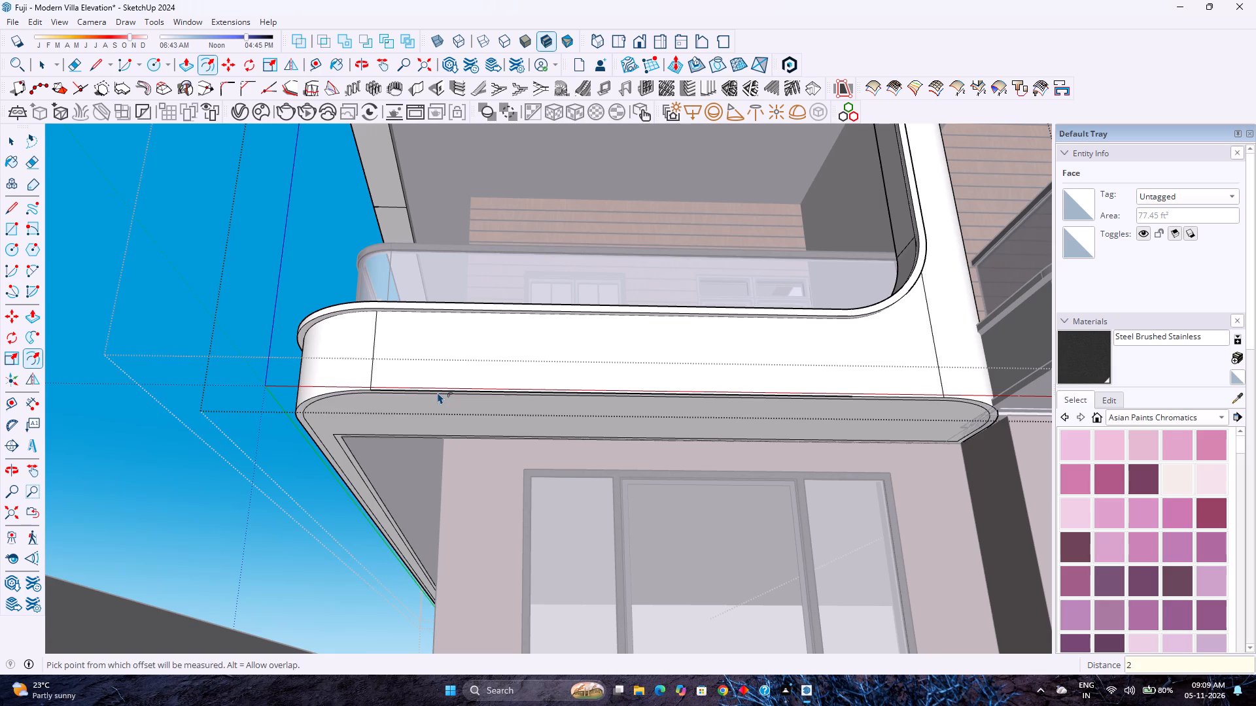
Draw a 2-inch line extending the offset edge to the slab's wall-side edge, at the end beside the dark side wall.
scroll(444, 419, "up", 6)
middle_click(473, 424)
middle_click_drag(472, 424, 400, 443)
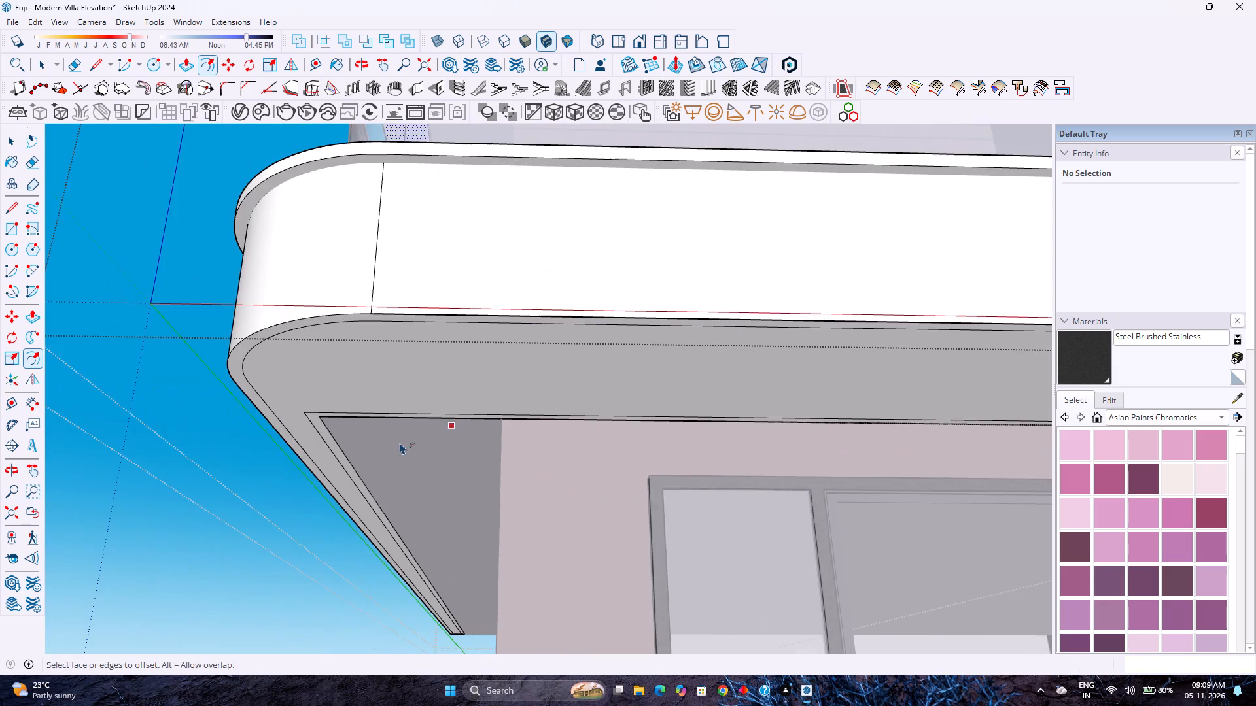
middle_click_drag(400, 443, 363, 451)
scroll(358, 442, "down", 9)
scroll(762, 397, "up", 6)
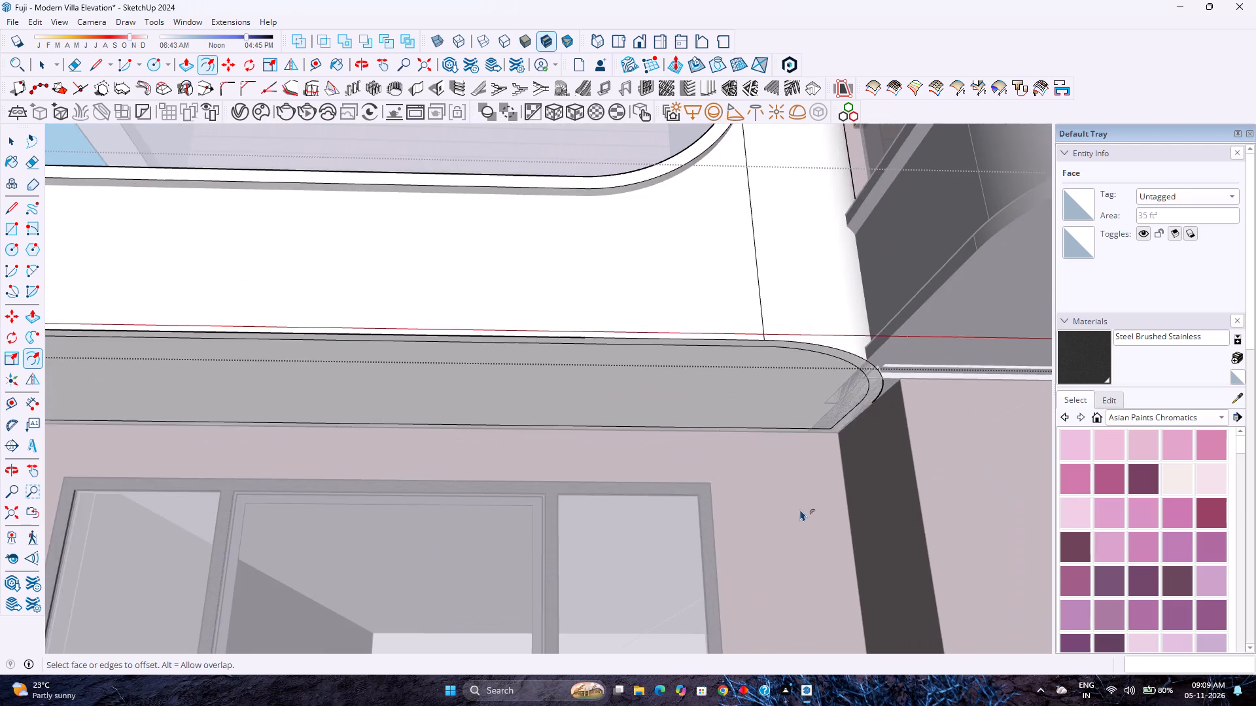
scroll(800, 509, "up", 14)
key("l")
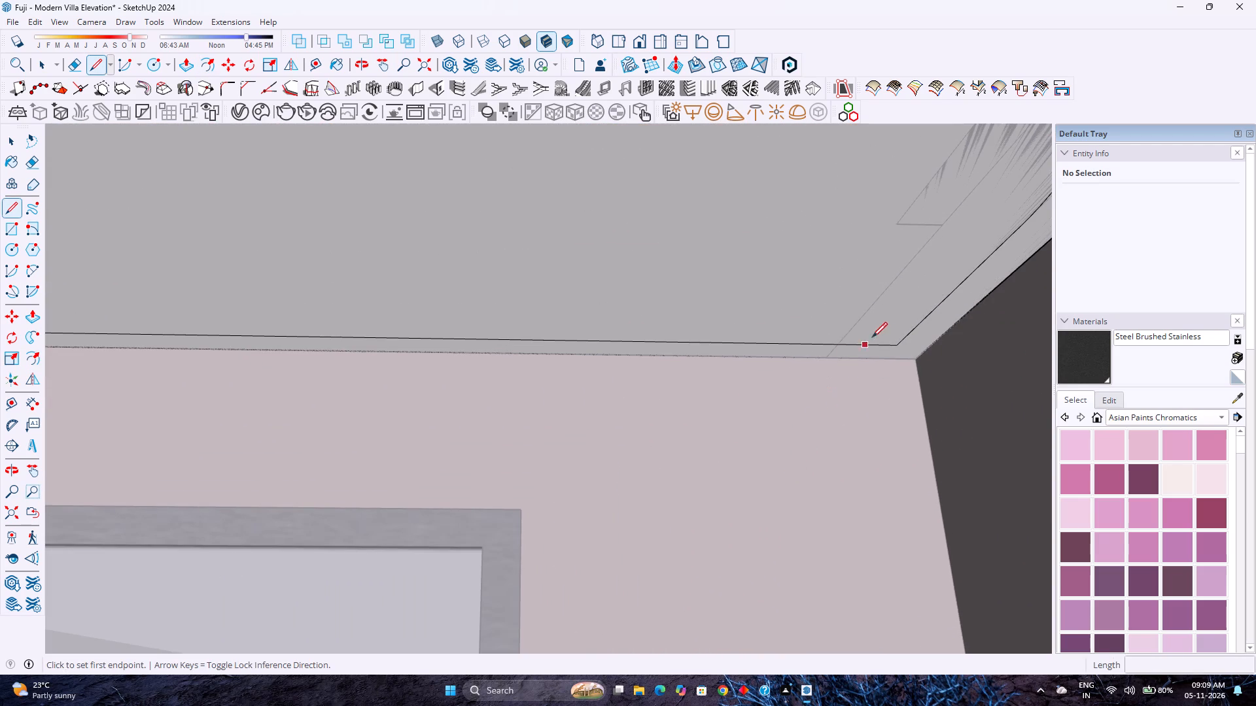
left_click(898, 346)
left_click(884, 360)
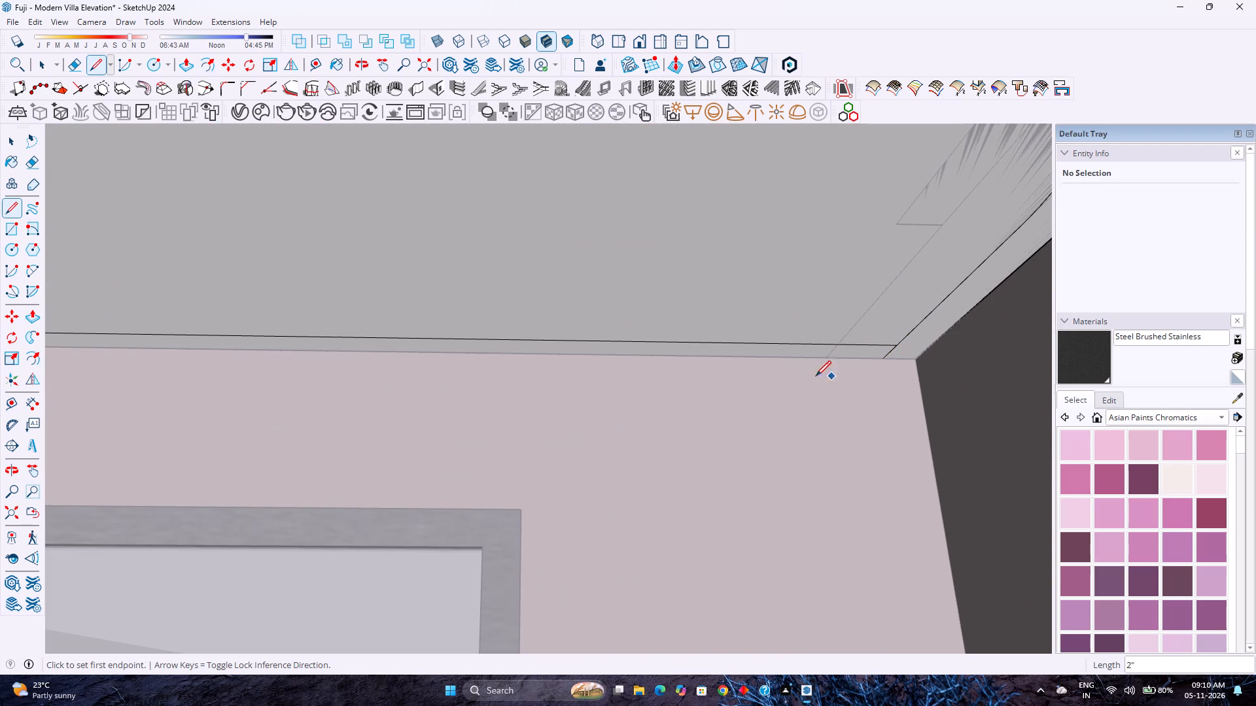
Erase the surplus offset edges running along the window wall and the inner side of the underside's side strip.
key("space")
key("e")
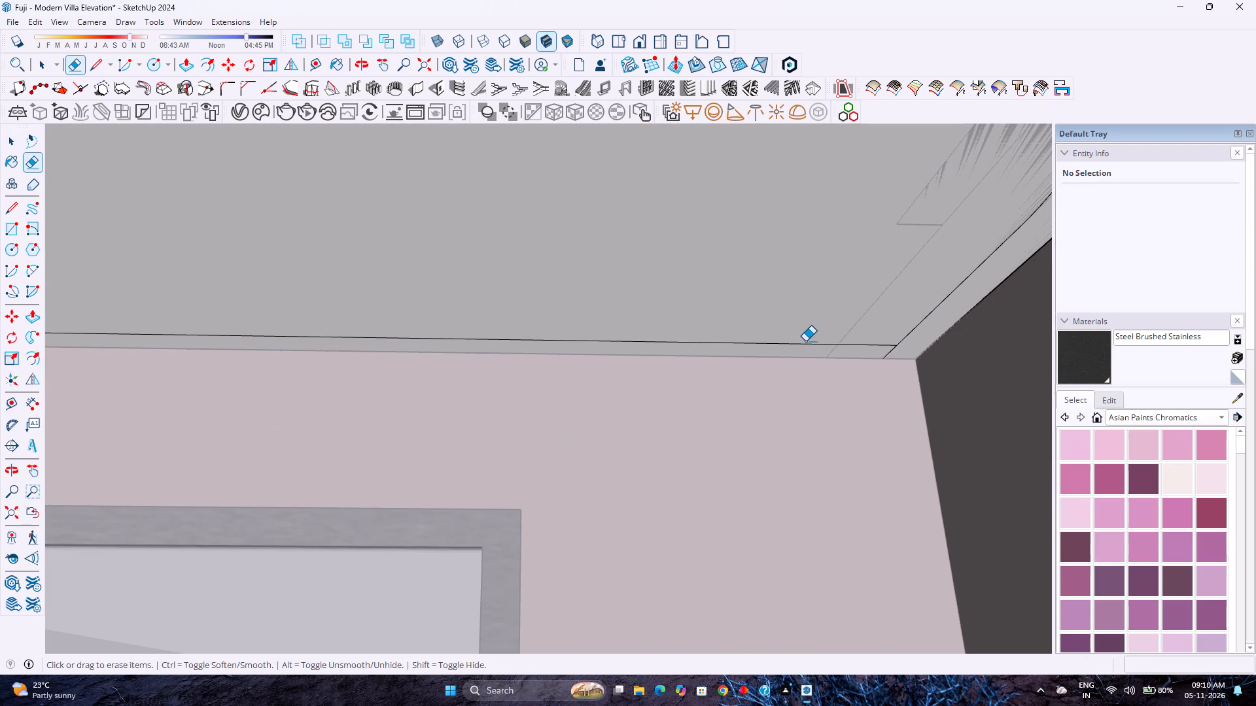
left_click(805, 341)
left_click(805, 343)
scroll(805, 343, "down", 2)
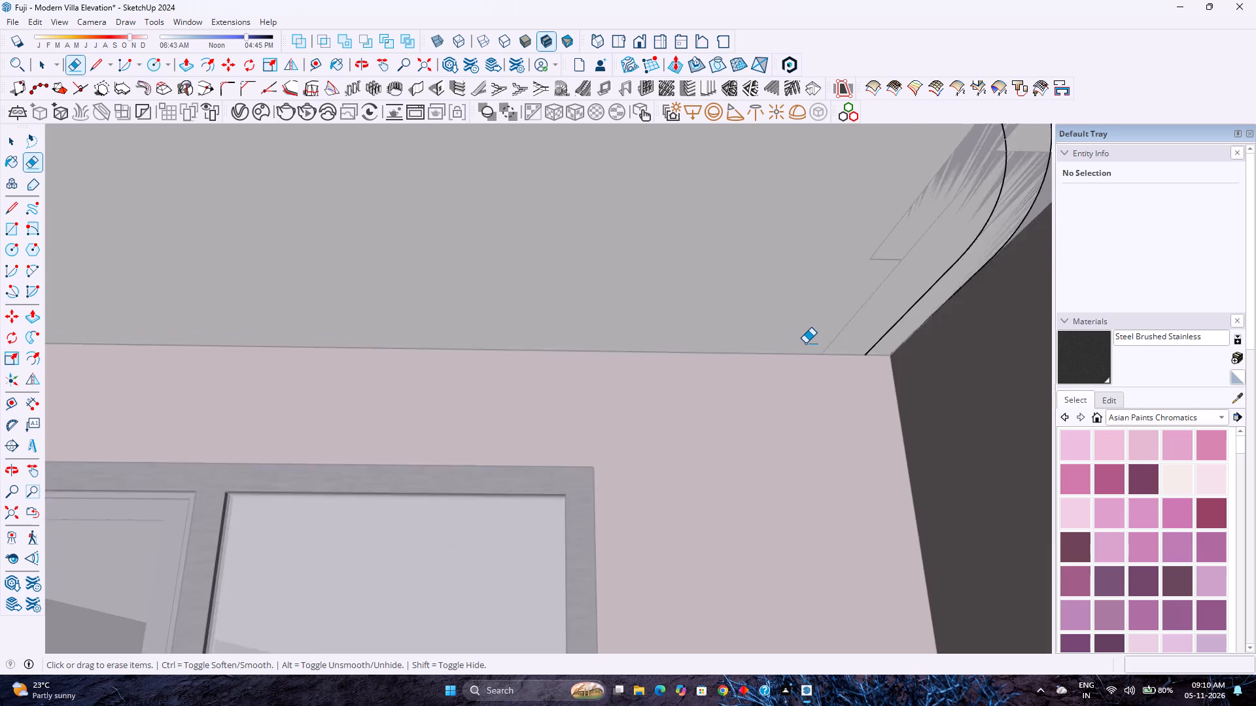
scroll(805, 343, "down", 17)
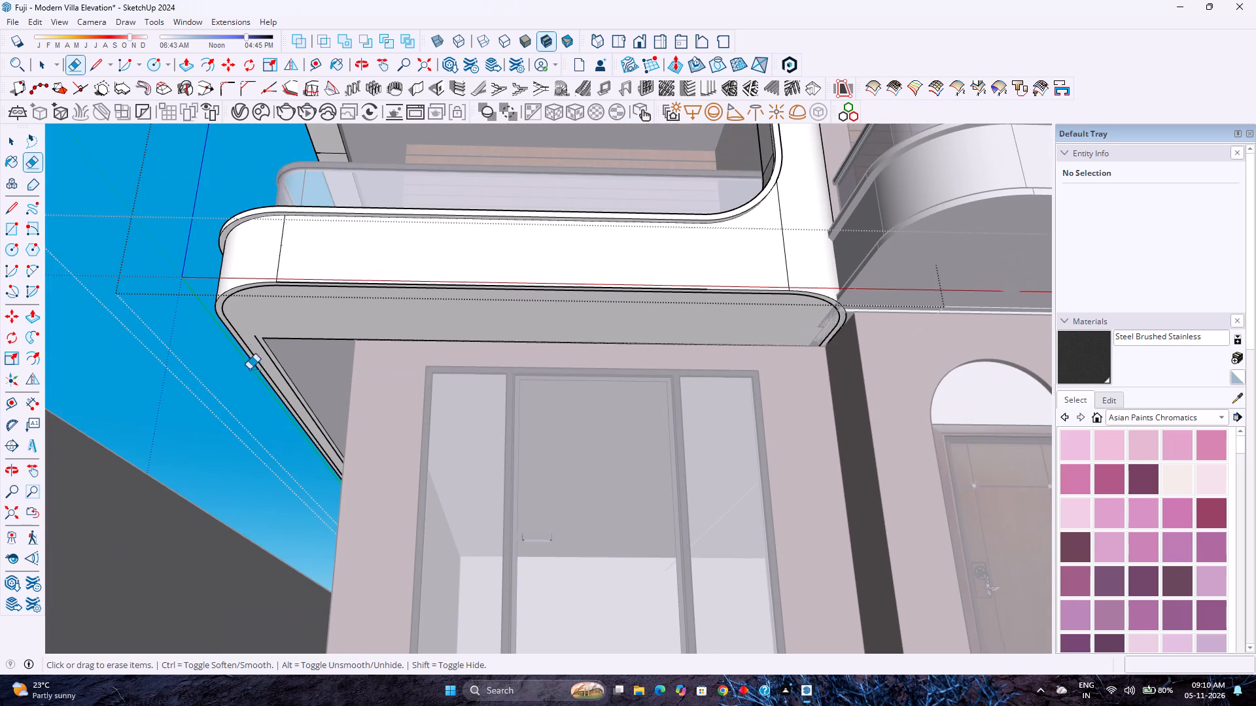
left_click(256, 339)
Extend the offset border line to the slab edge at the side strip's far end and erase the leftover short segment and overshoot.
middle_click_drag(249, 437, 311, 460)
middle_click(311, 460)
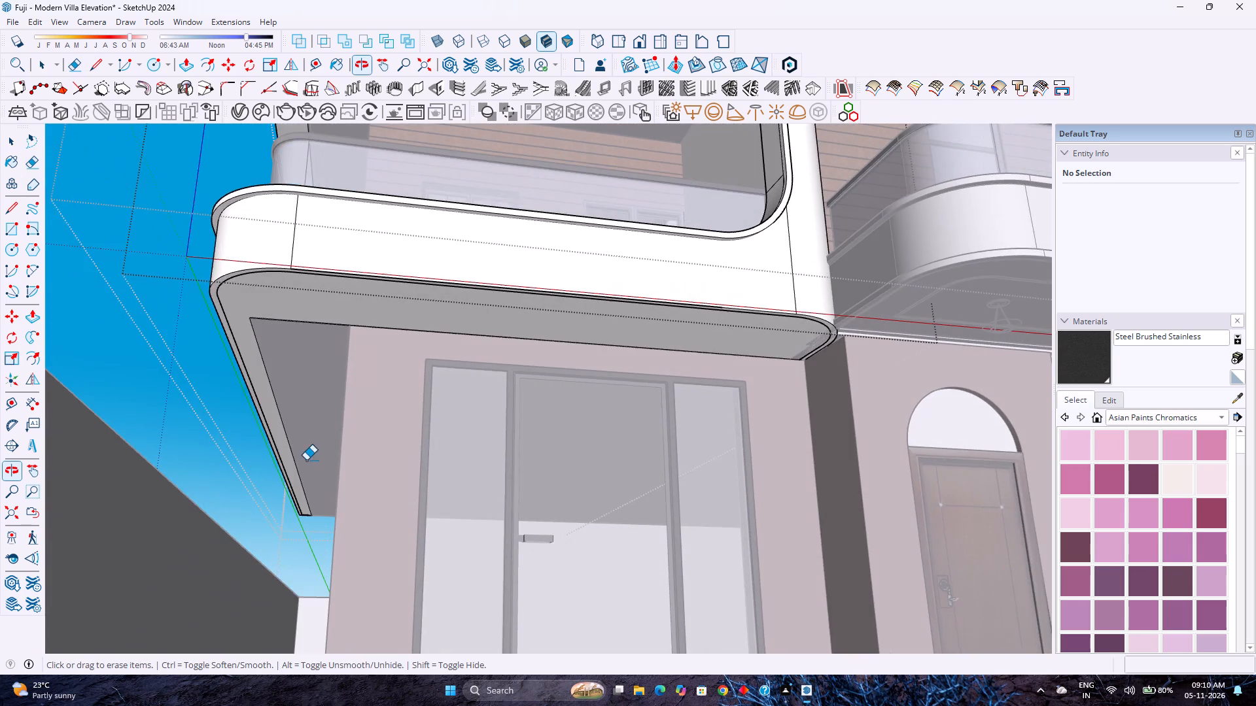
scroll(307, 514, "up", 20)
scroll(307, 514, "up", 4)
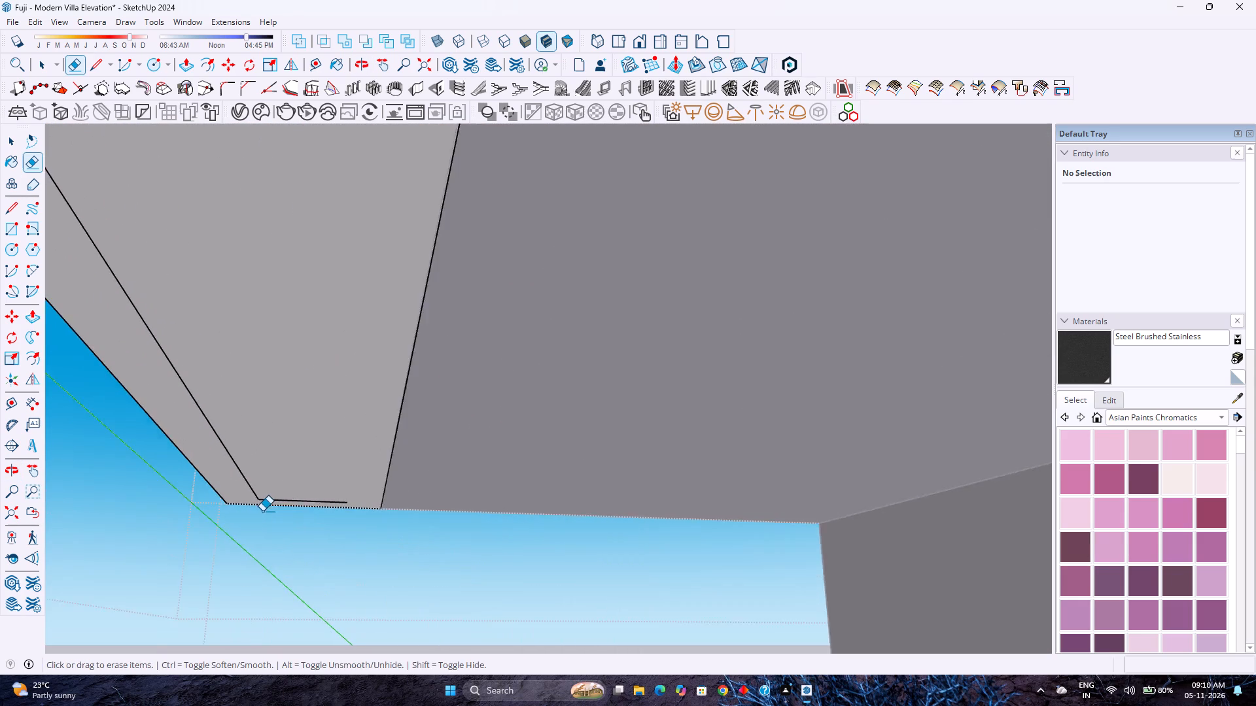
scroll(262, 511, "up", 11)
middle_click_drag(256, 491, 255, 471)
scroll(255, 471, "up", 1)
key("l")
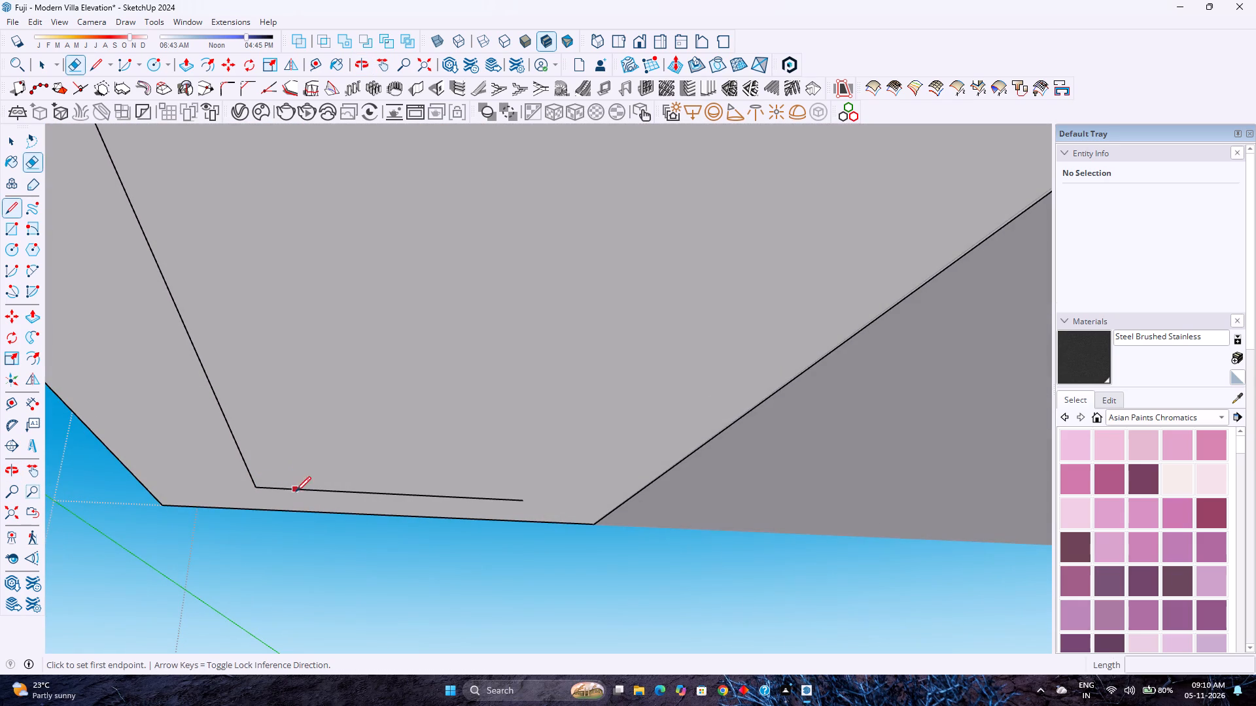
left_click(254, 488)
left_click(264, 516)
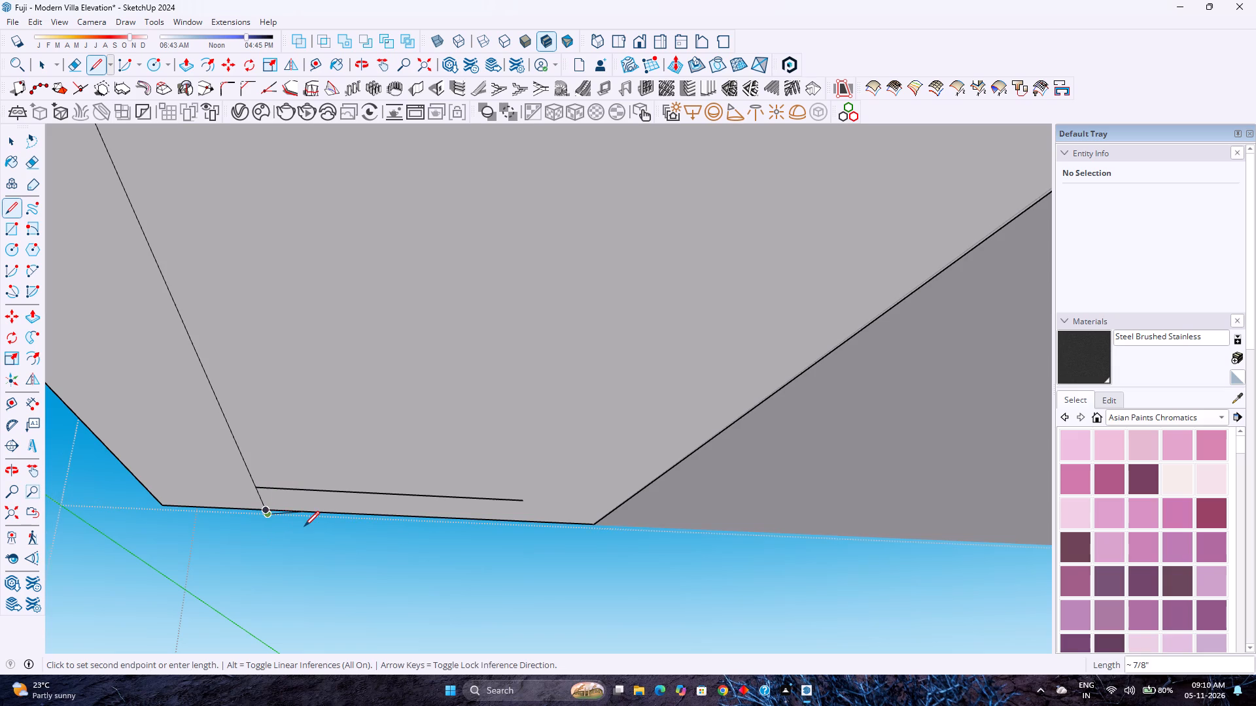
key("e")
left_click(315, 492)
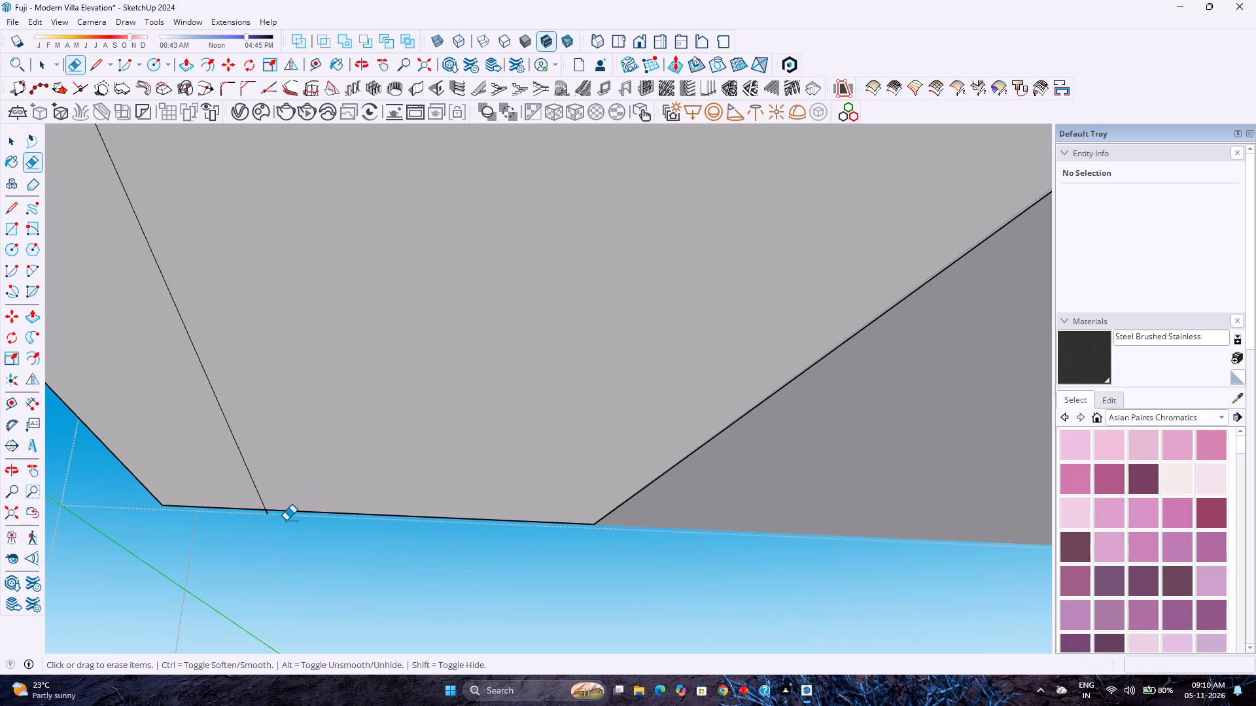
left_click(266, 513)
scroll(290, 533, "down", 8)
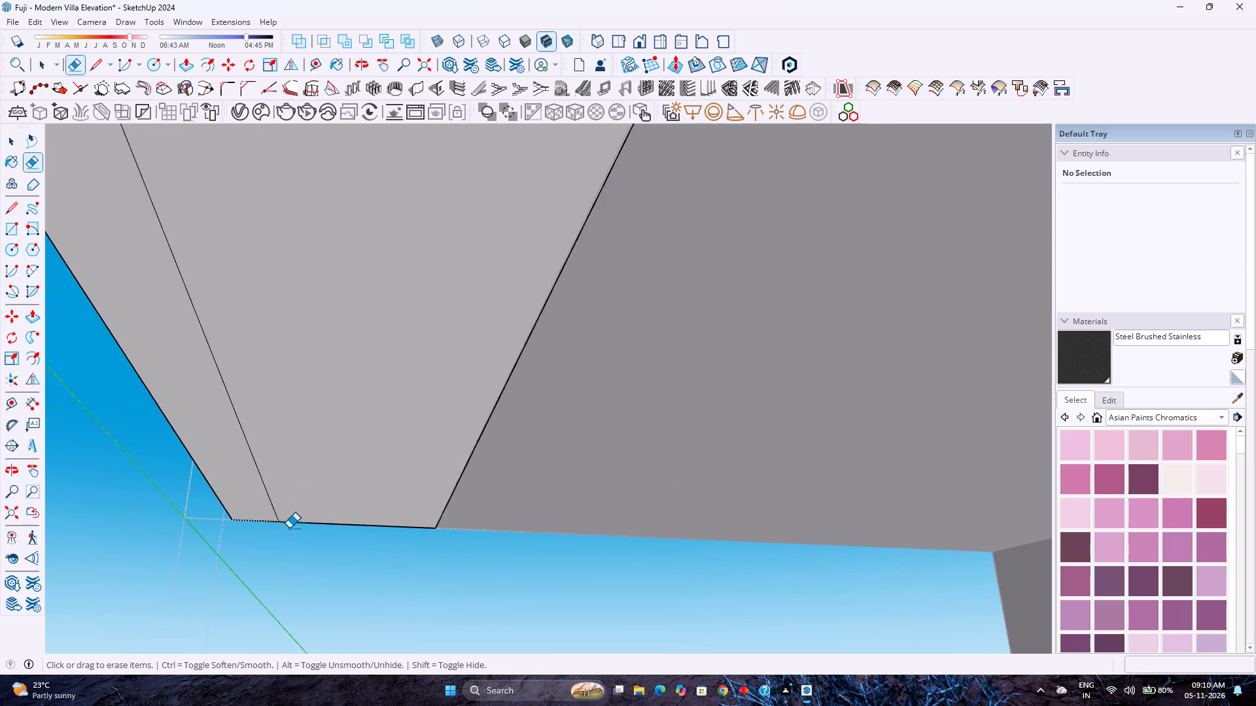
Push the balcony underside face inside the offset border upward by 3 inches, and change the depth to 6 inches.
scroll(289, 528, "down", 11)
scroll(289, 525, "up", 1)
scroll(291, 525, "down", 17)
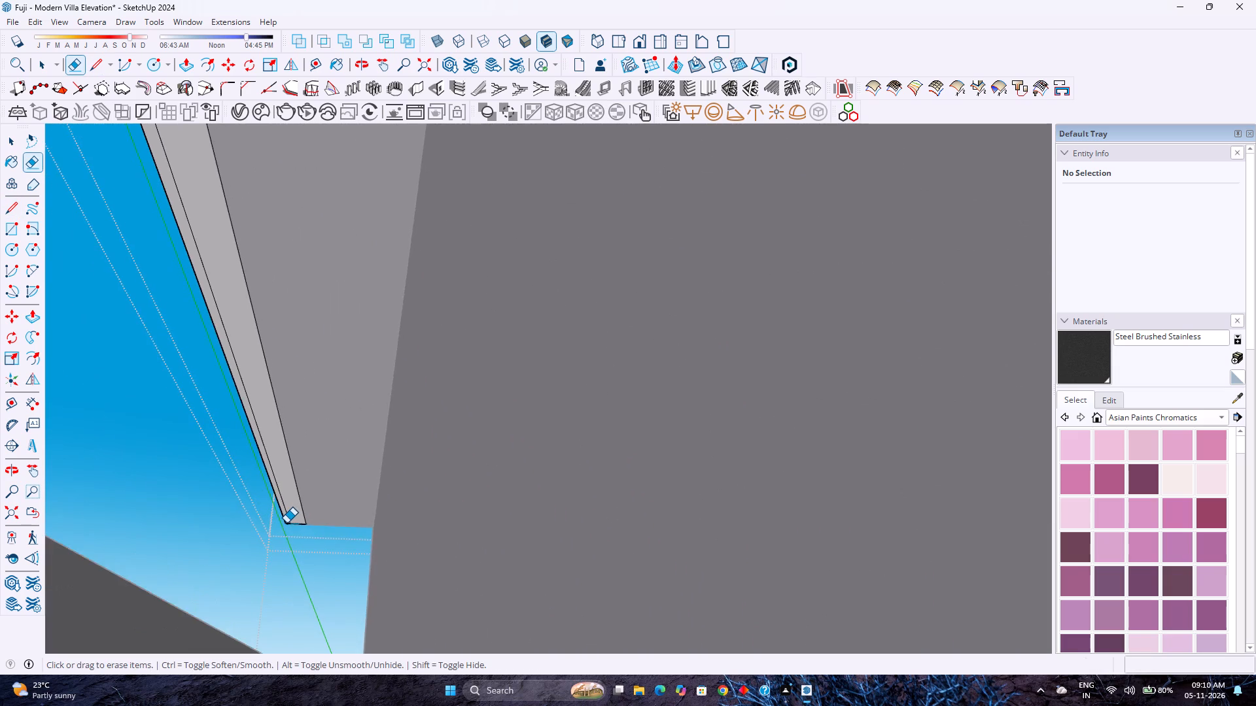
scroll(287, 523, "down", 6)
scroll(551, 339, "up", 2)
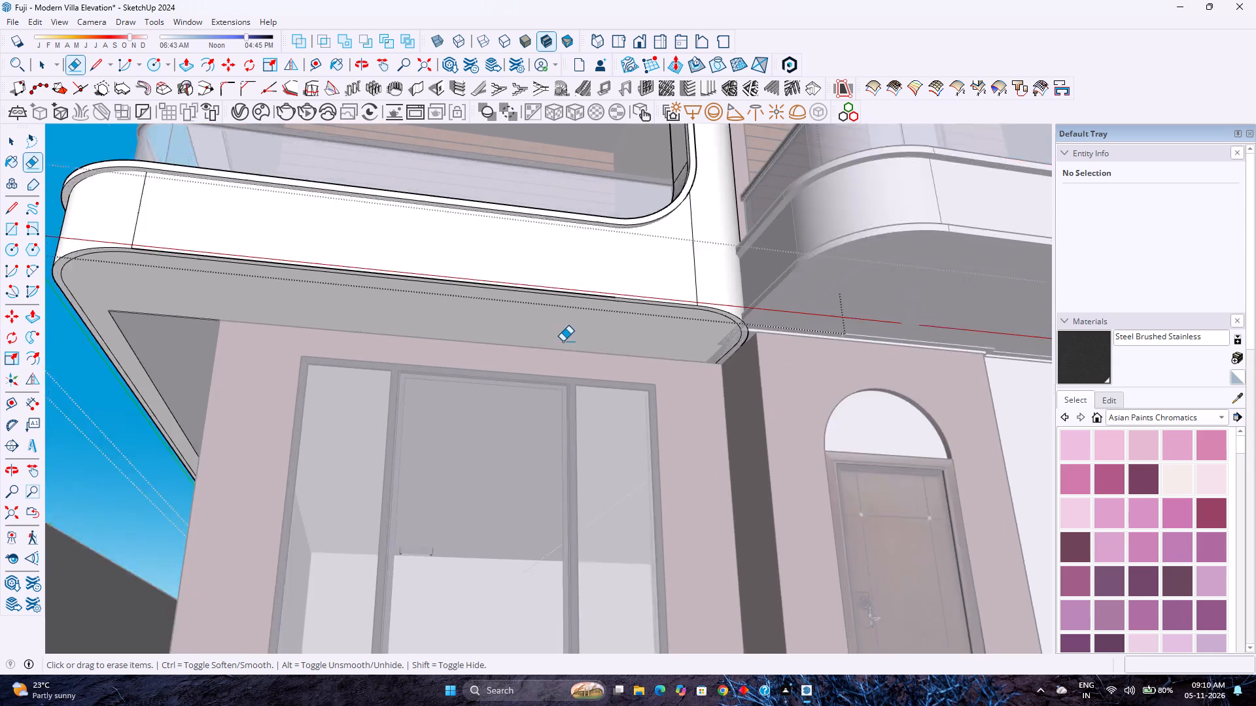
scroll(563, 341, "up", 5)
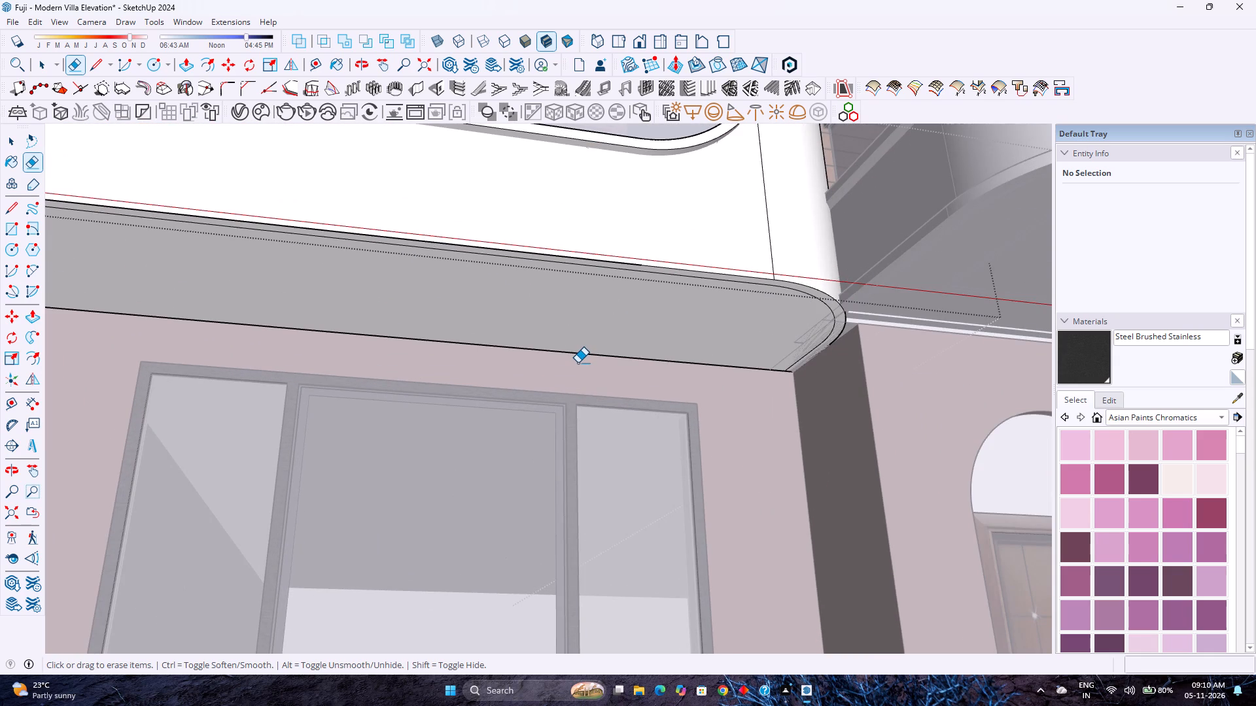
scroll(576, 363, "up", 4)
scroll(576, 363, "down", 4)
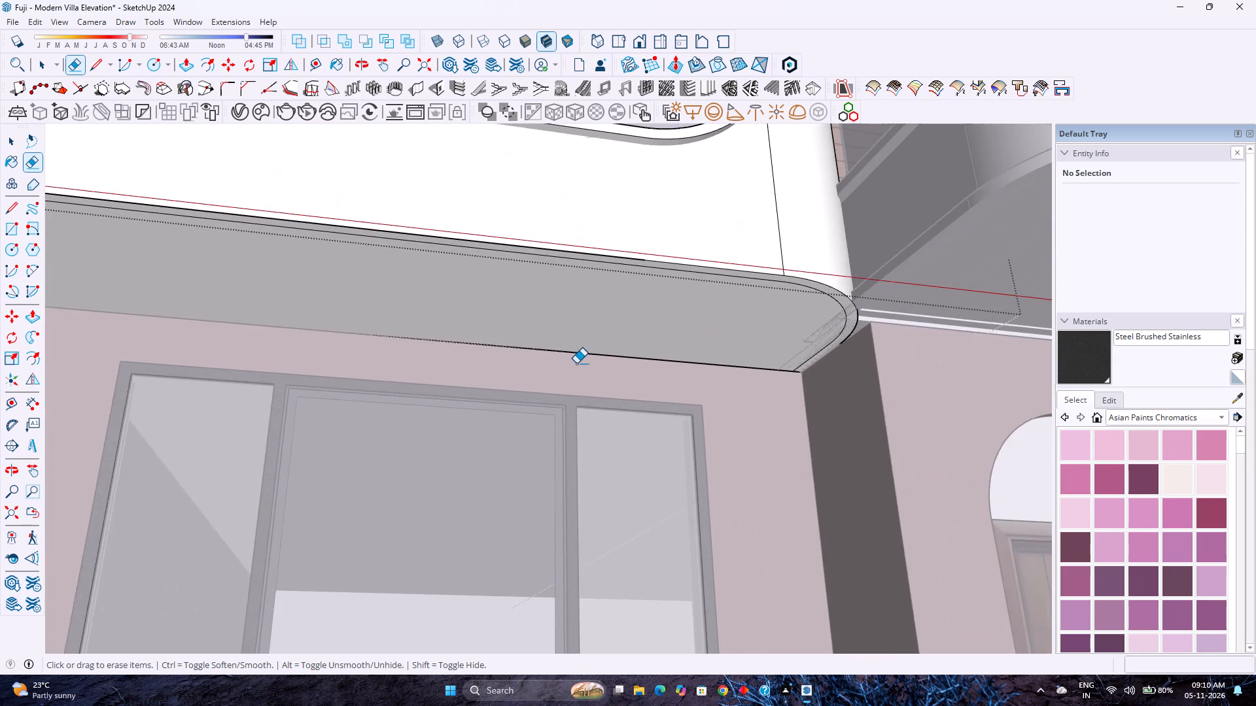
scroll(576, 363, "down", 7)
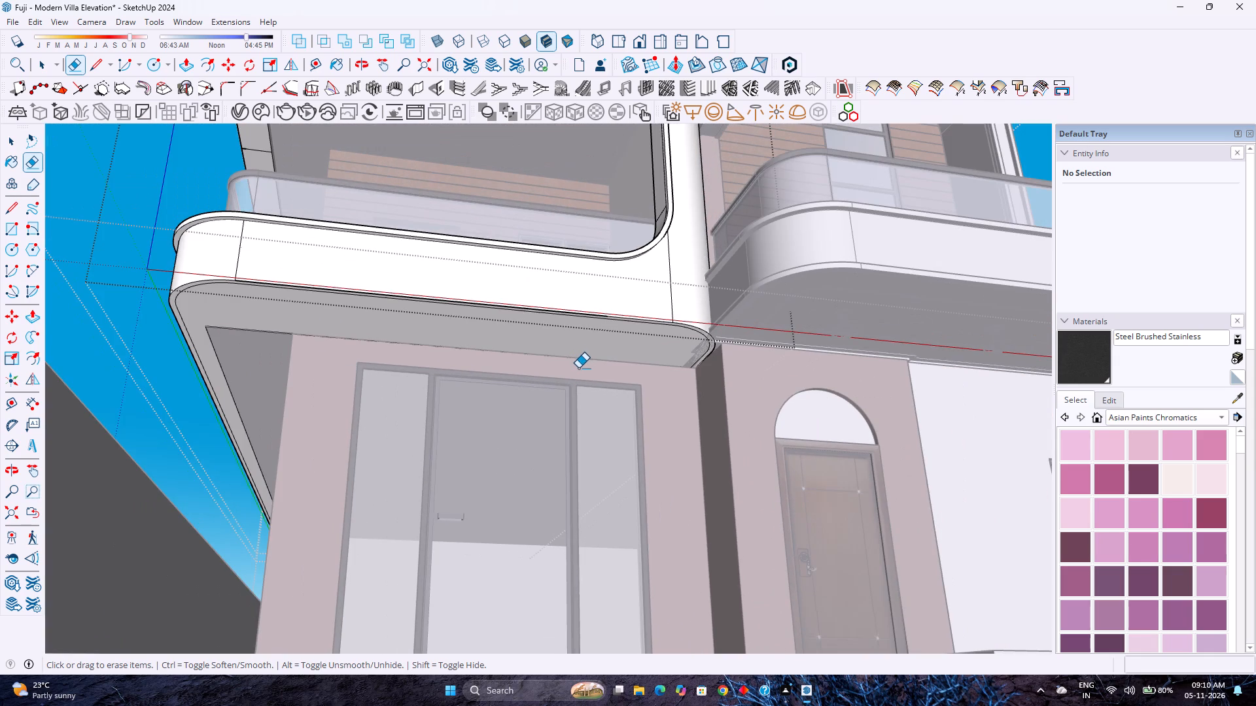
key("p")
left_click(568, 352)
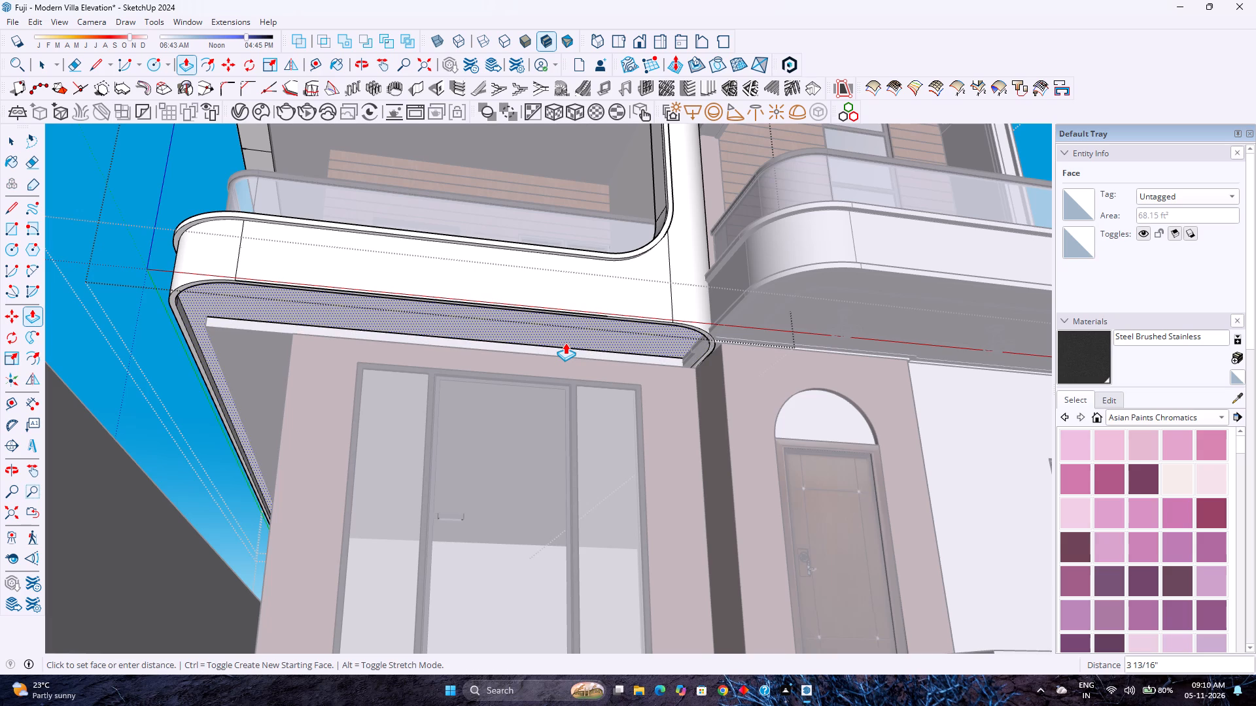
key("3")
key("Return")
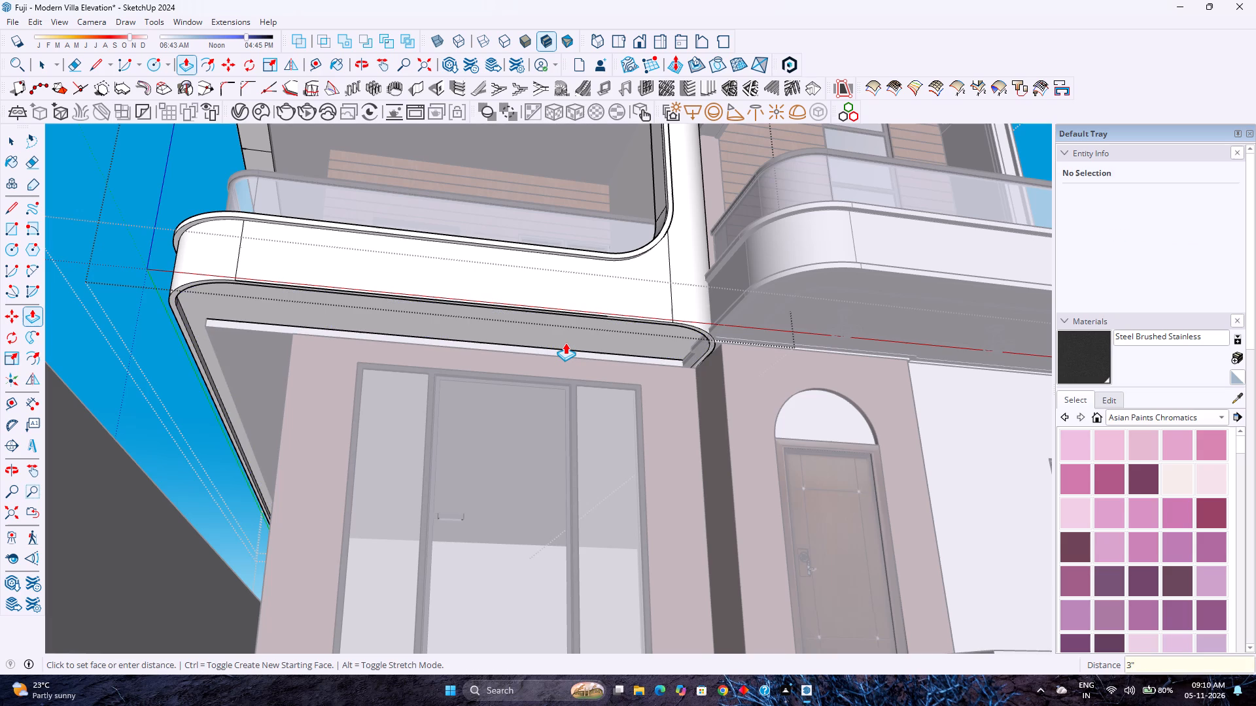
key("6")
key("Return")
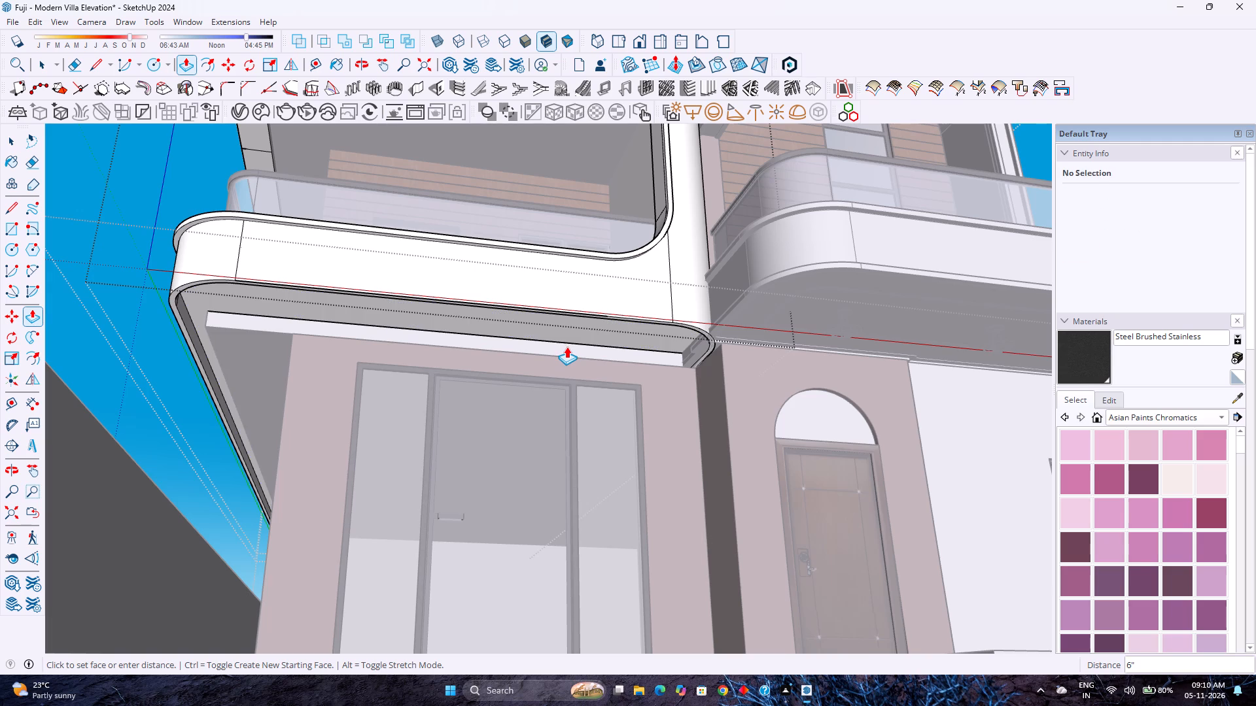
key("space")
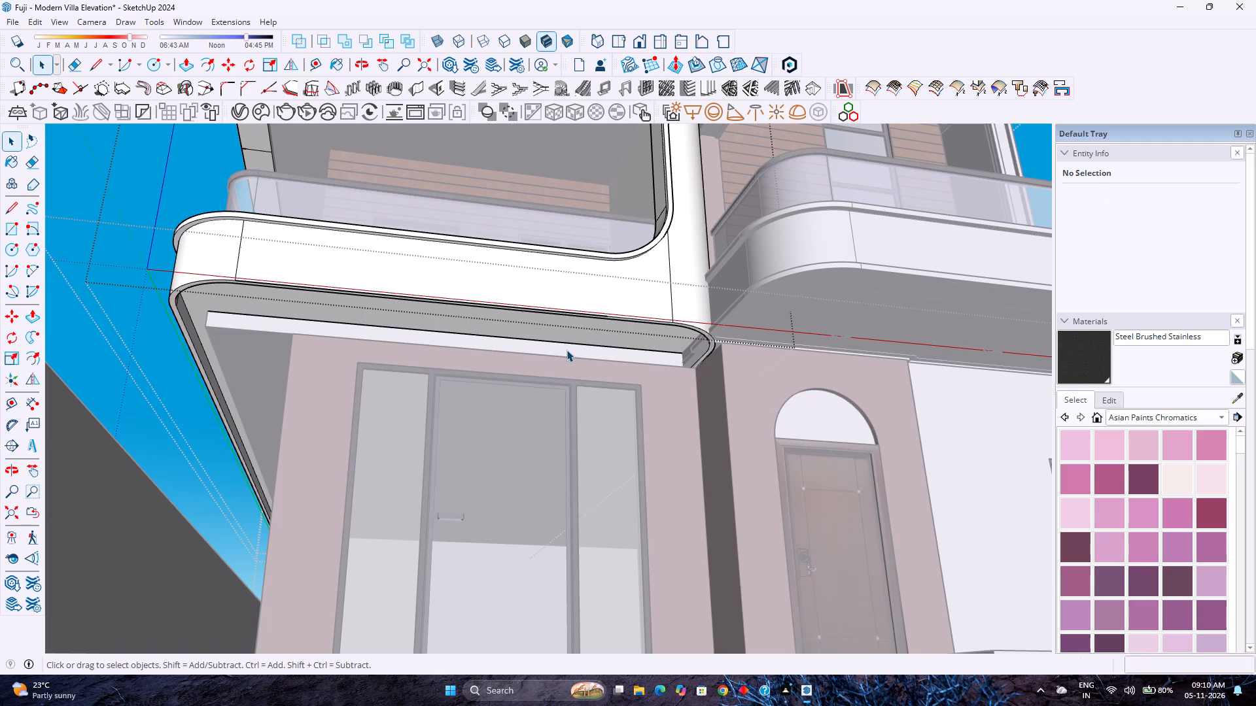
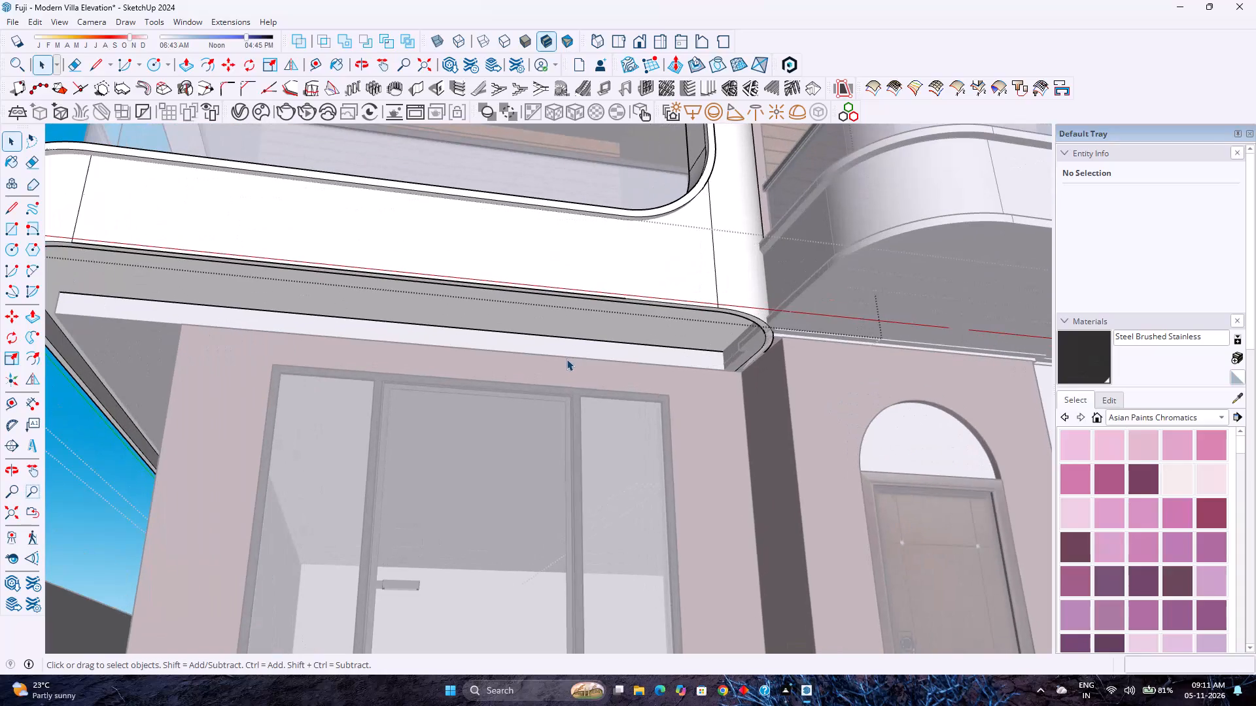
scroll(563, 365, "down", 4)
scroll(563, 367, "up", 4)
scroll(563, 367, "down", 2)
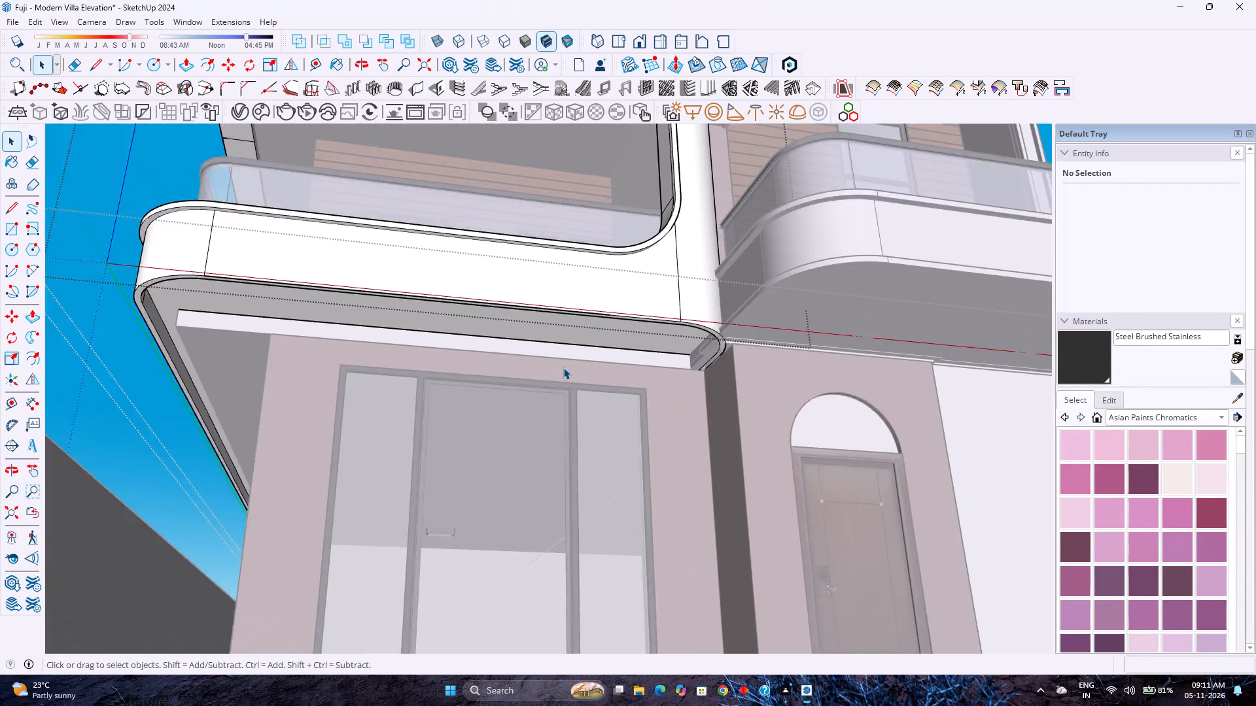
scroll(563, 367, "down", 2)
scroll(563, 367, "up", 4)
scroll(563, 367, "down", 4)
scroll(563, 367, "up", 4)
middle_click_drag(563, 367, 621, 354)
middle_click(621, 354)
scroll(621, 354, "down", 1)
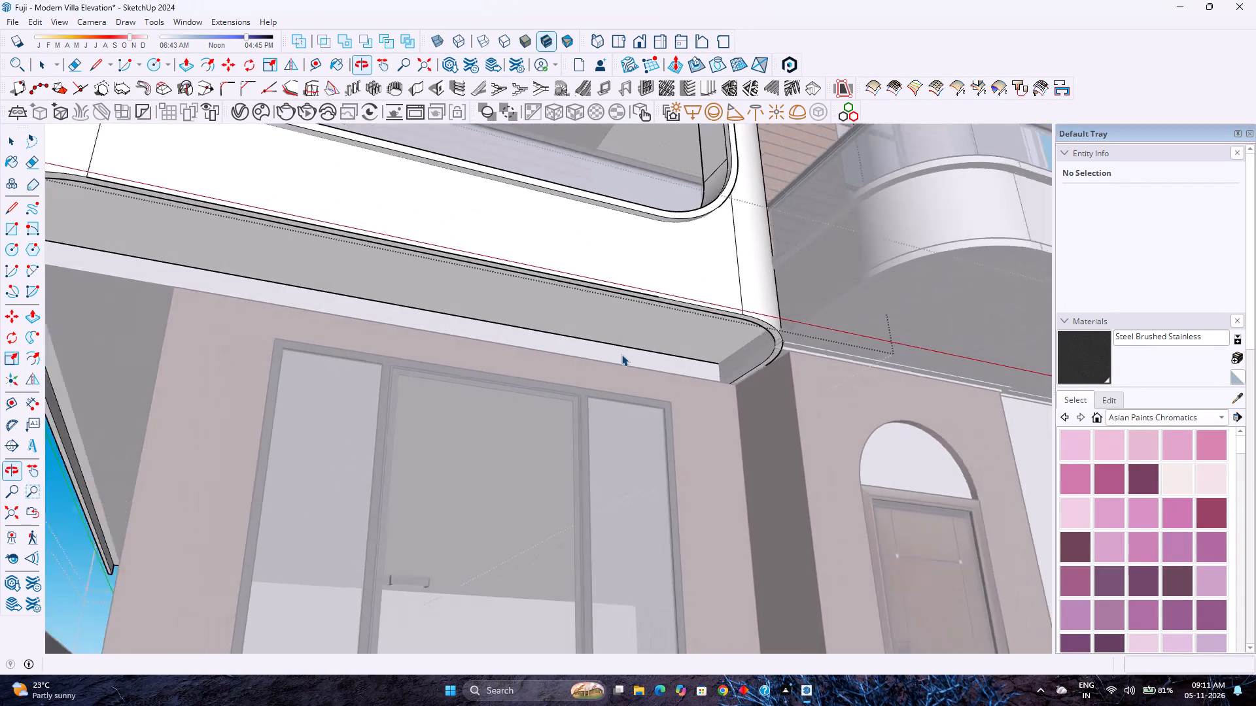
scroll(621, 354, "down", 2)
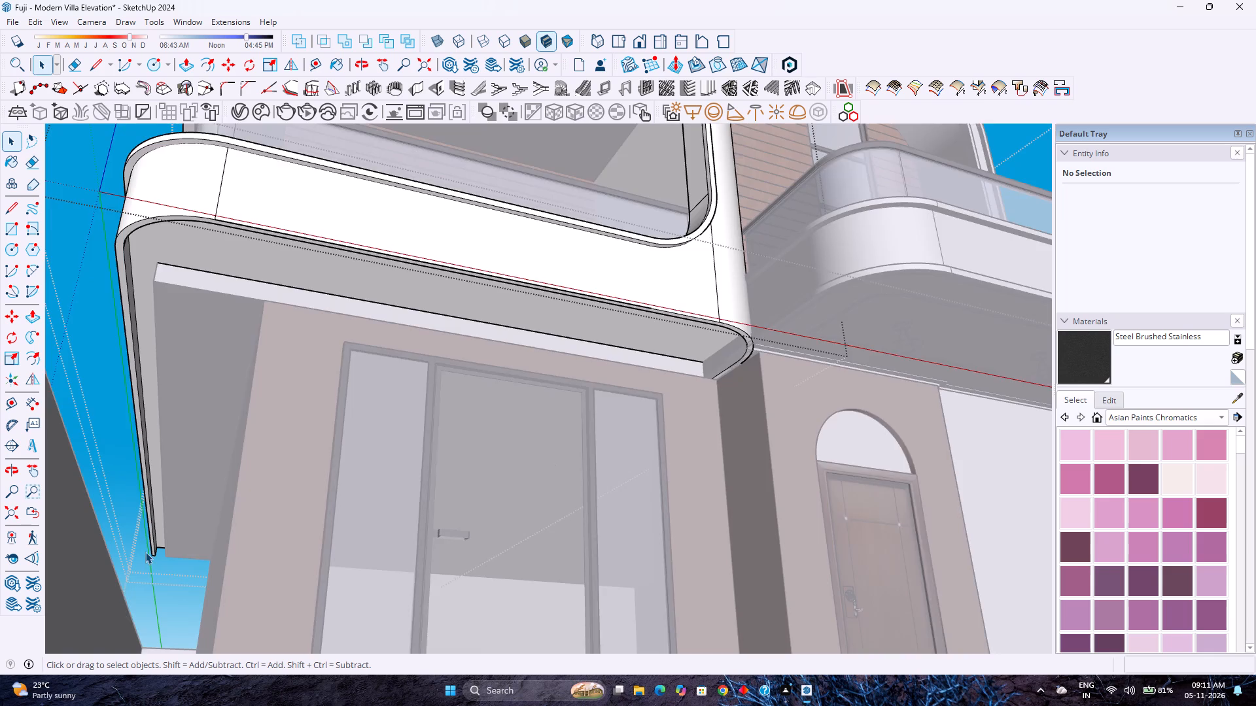
Copy the 6-inch vertical edge at the open end of the underside recess 2 inches inward along the border's inner face.
scroll(145, 552, "up", 17)
scroll(162, 553, "up", 7)
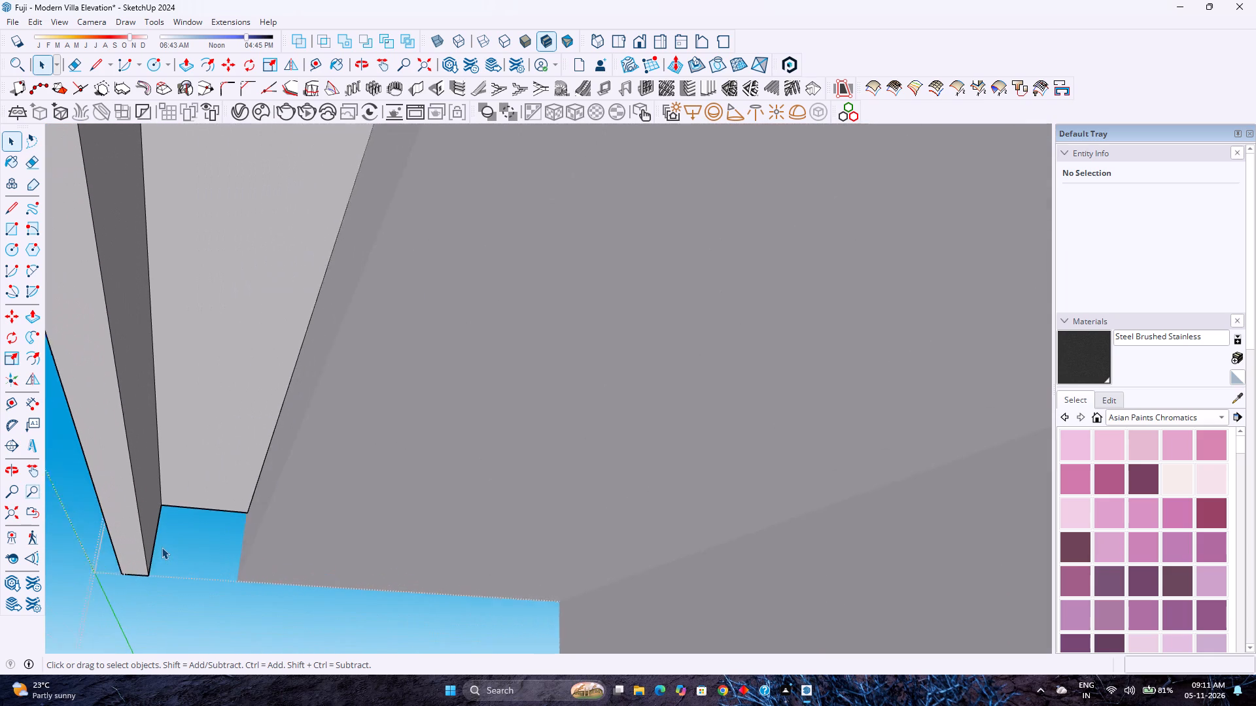
scroll(162, 547, "up", 1)
middle_click(145, 567)
middle_click_drag(145, 546, 125, 557)
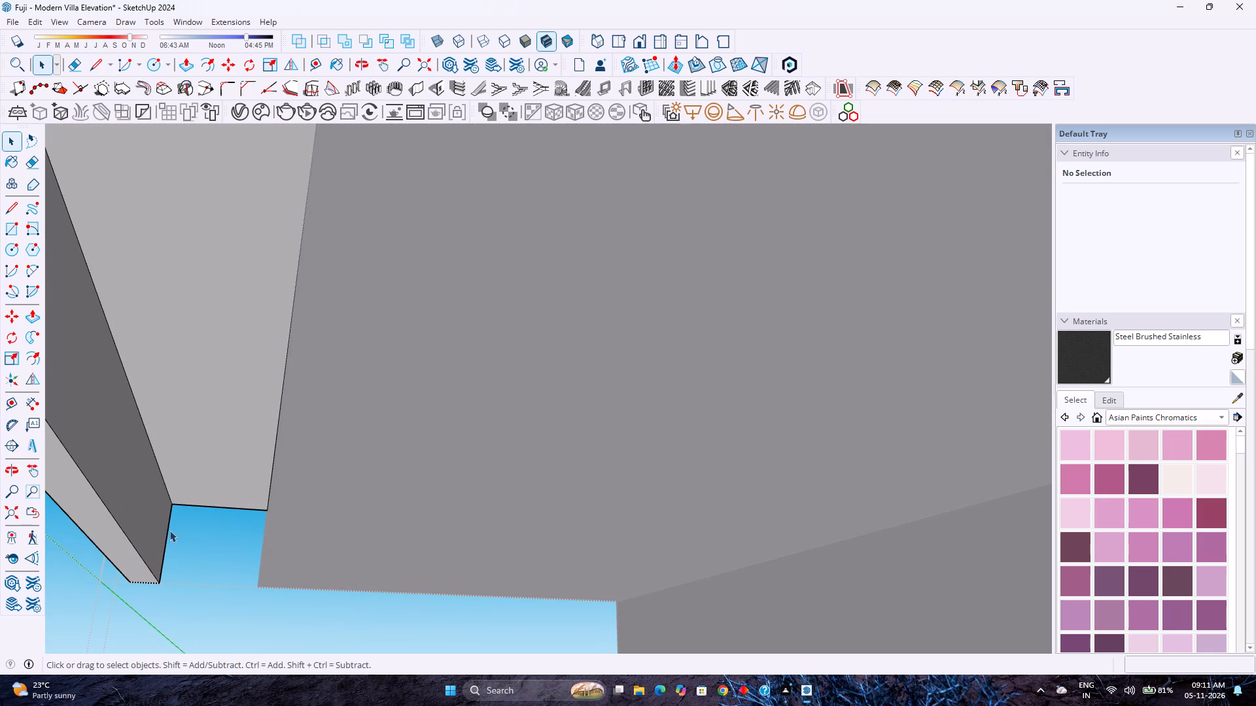
left_click(168, 530)
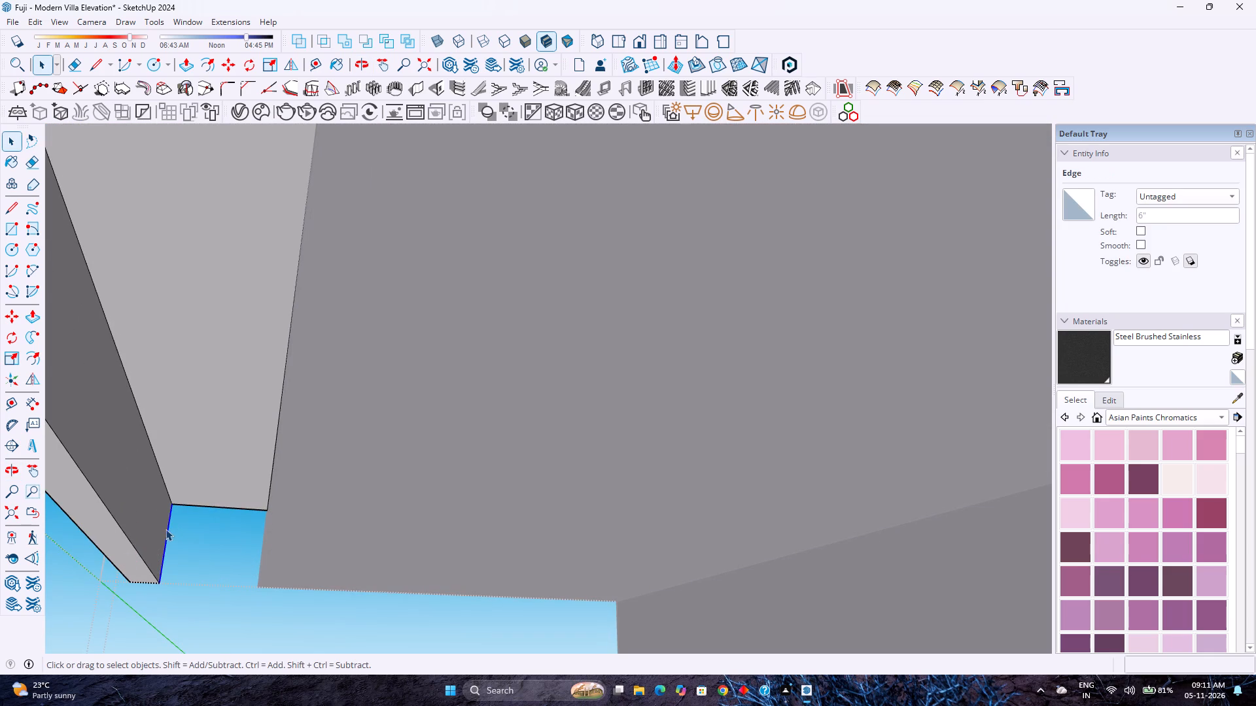
key("m")
left_click(161, 584)
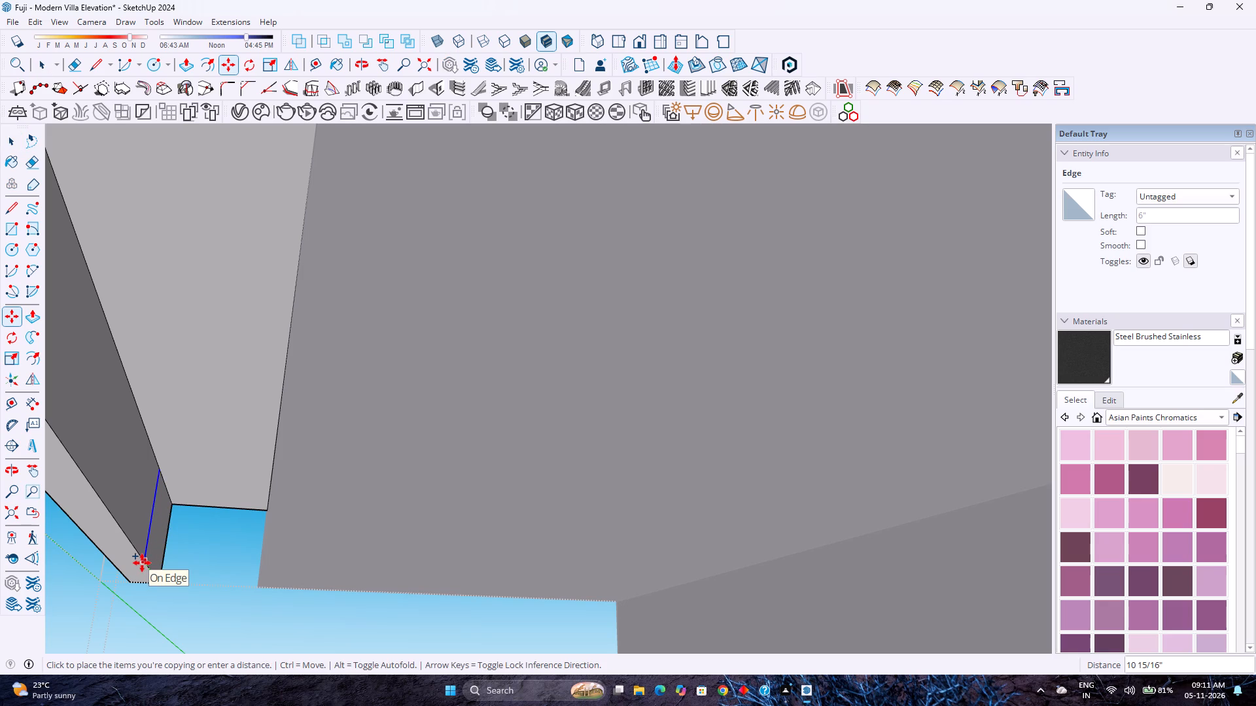
key("2")
key("Return")
Push/Pull the narrow 2-inch face at the recess's open end 7 inches across to the house wall.
scroll(145, 565, "up", 8)
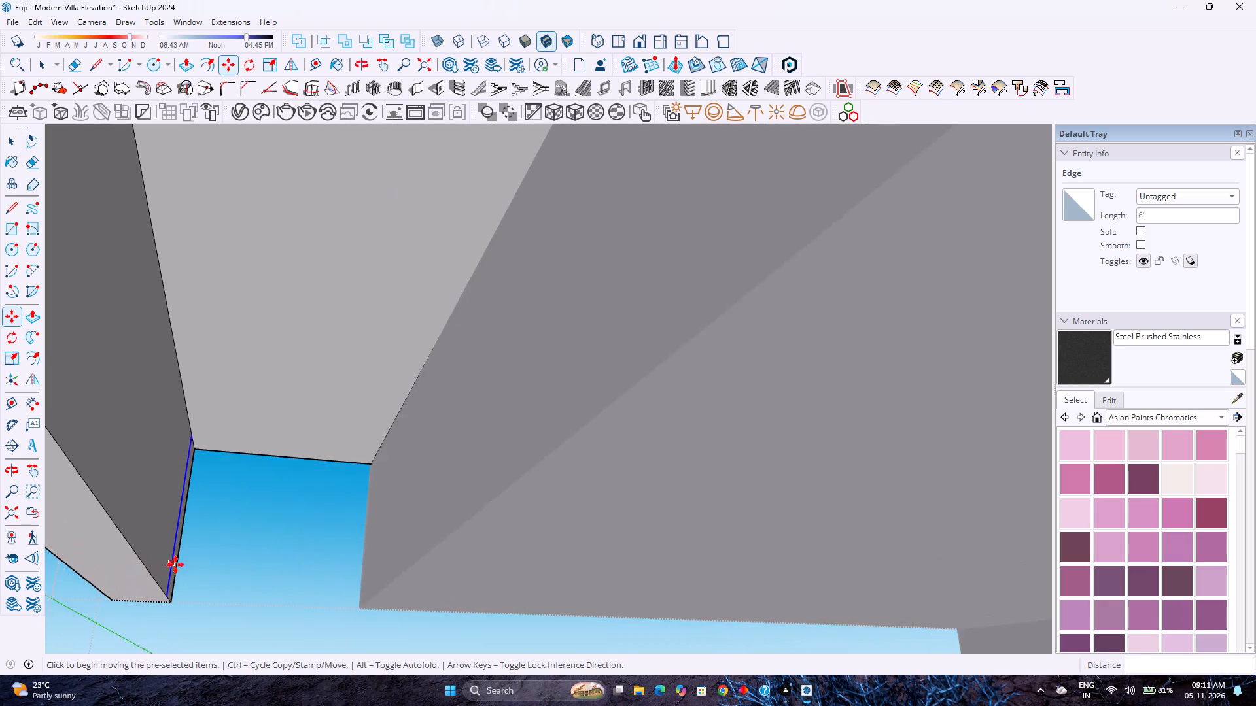
scroll(175, 565, "up", 8)
middle_click_drag(188, 569, 175, 574)
key("p")
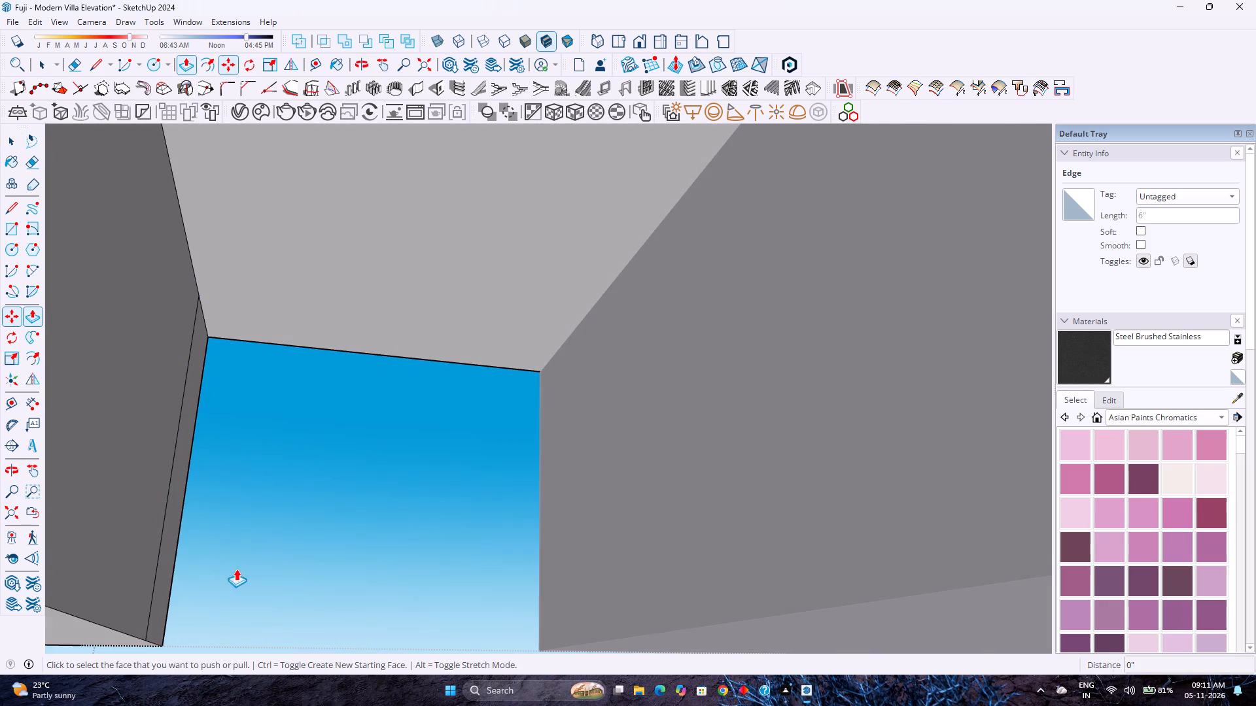
left_click(169, 548)
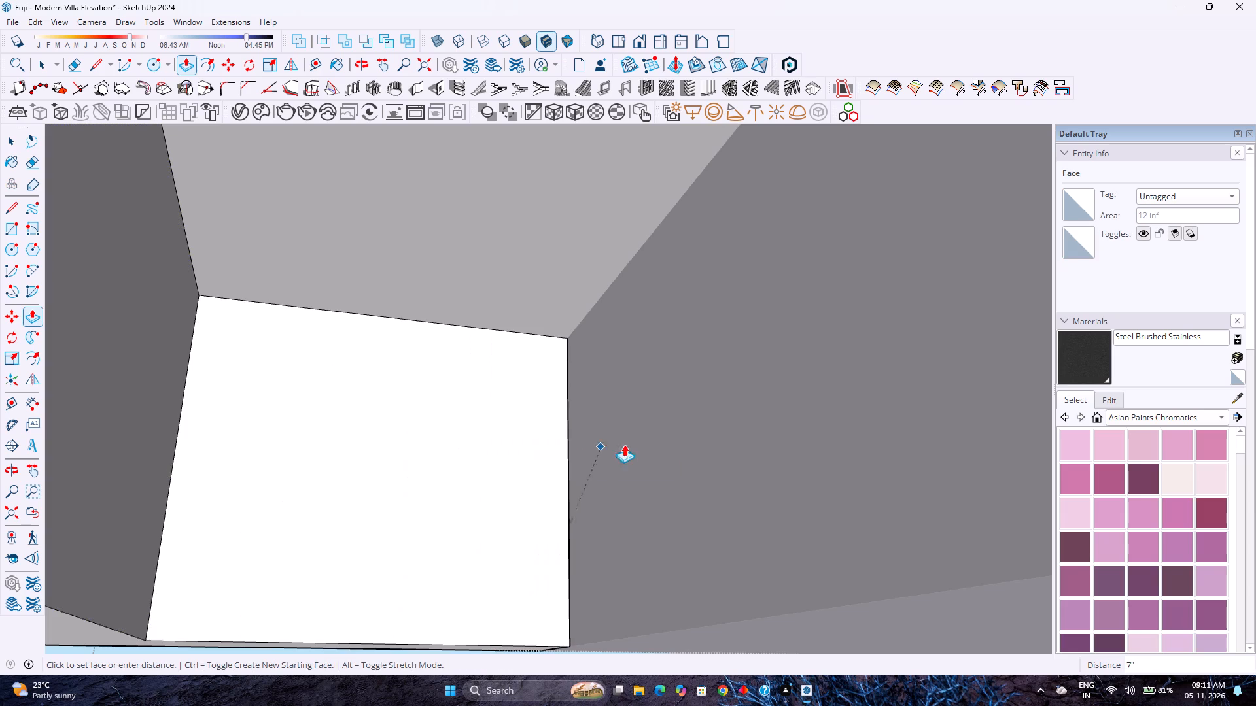
left_click(634, 443)
Copy the recessed balcony underside face 30' along the red axis, clear of the villa's outer side.
scroll(418, 450, "down", 6)
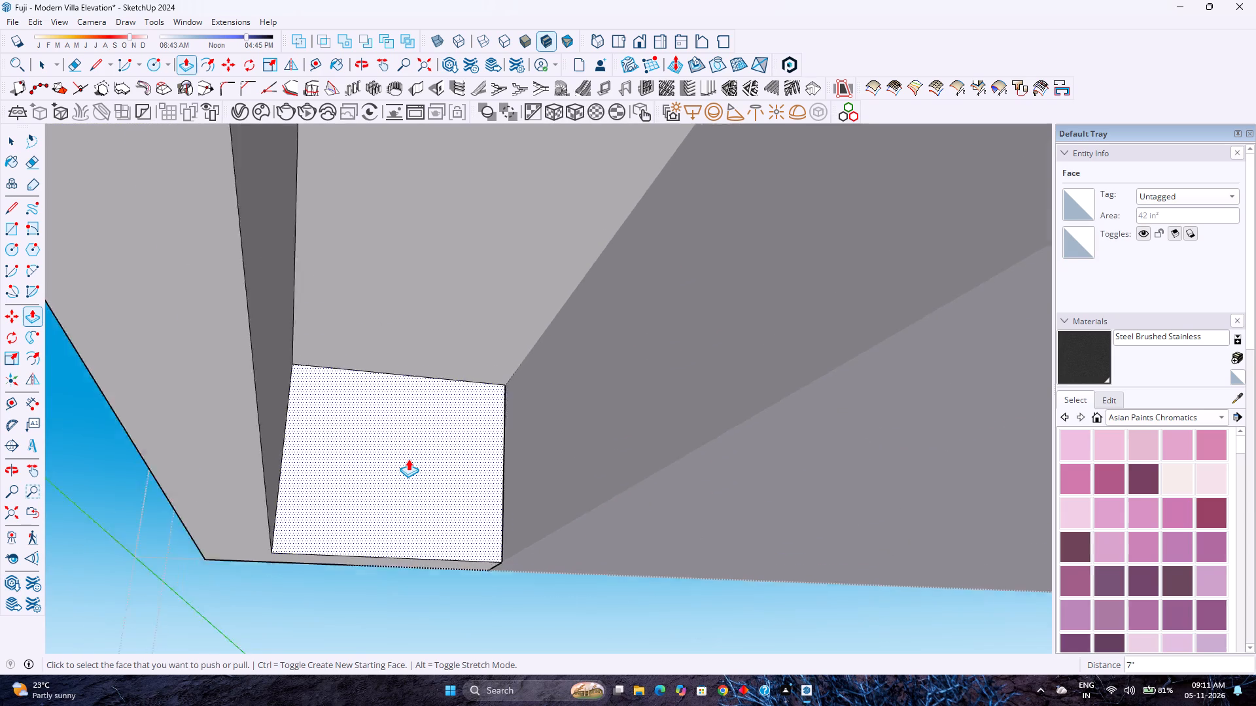
scroll(408, 459, "down", 7)
key("space")
left_click(418, 399)
scroll(413, 399, "down", 3)
key("m")
left_click(448, 415)
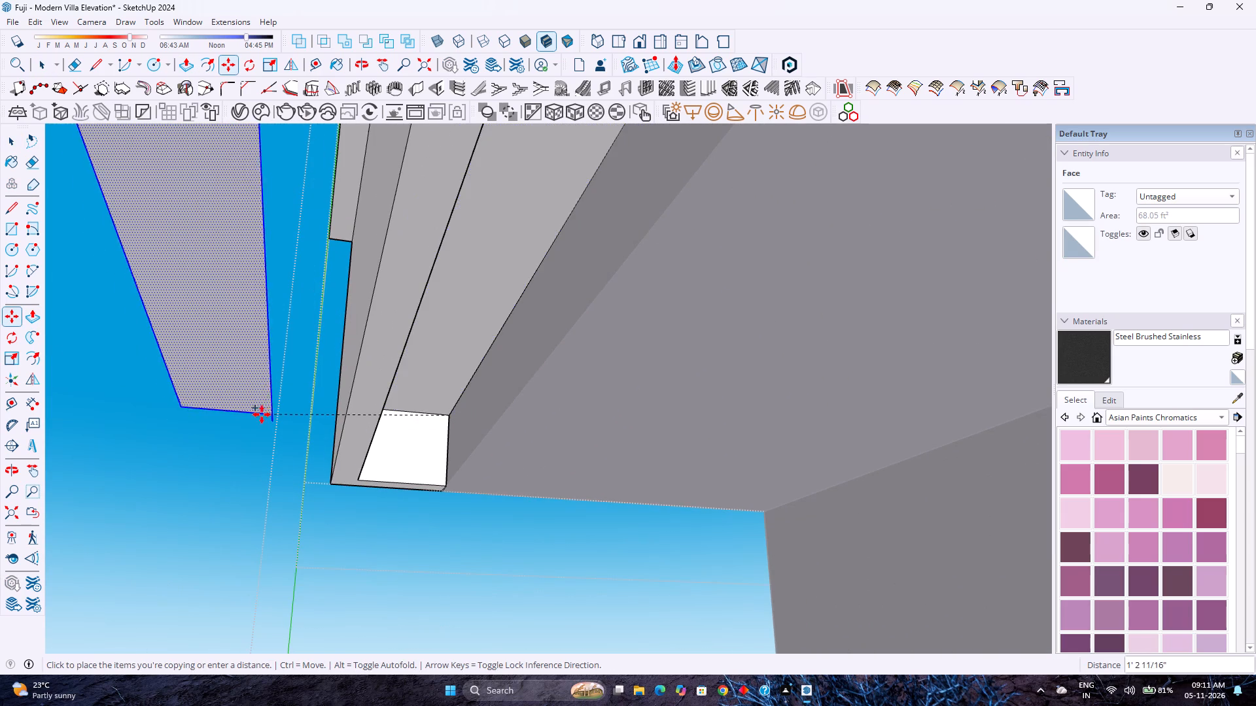
scroll(265, 412, "down", 18)
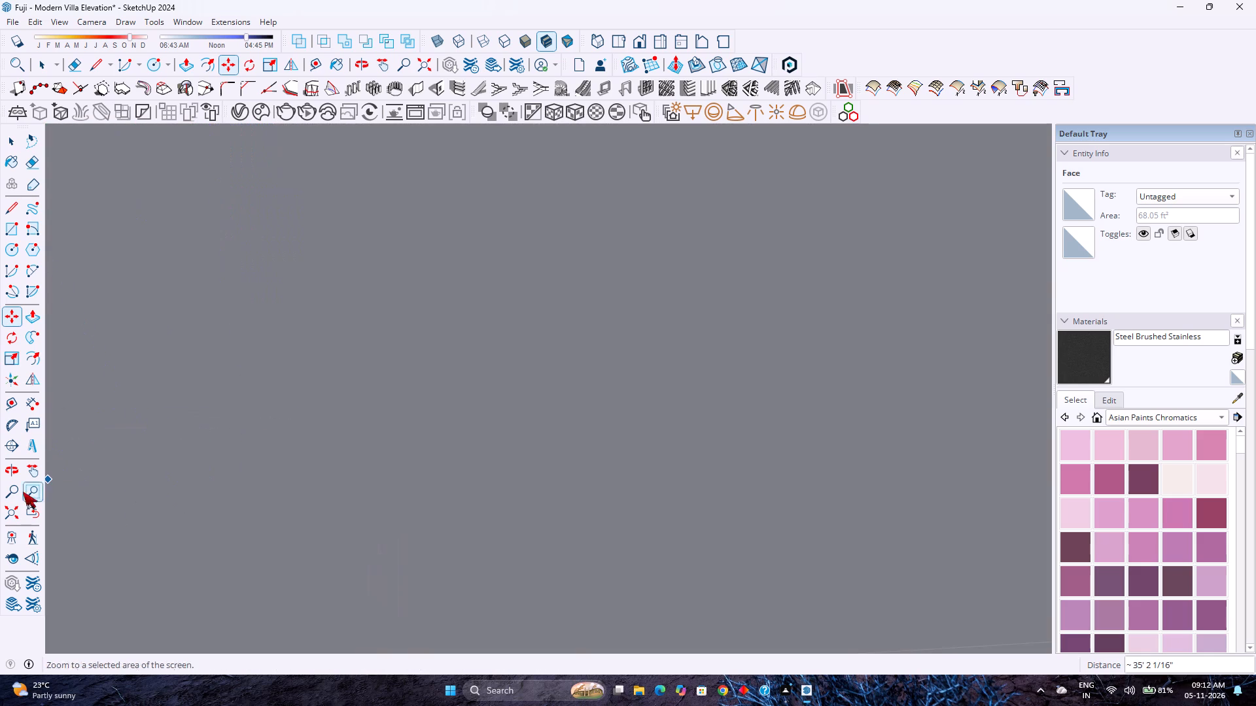
left_click(0, 509)
left_click(6, 510)
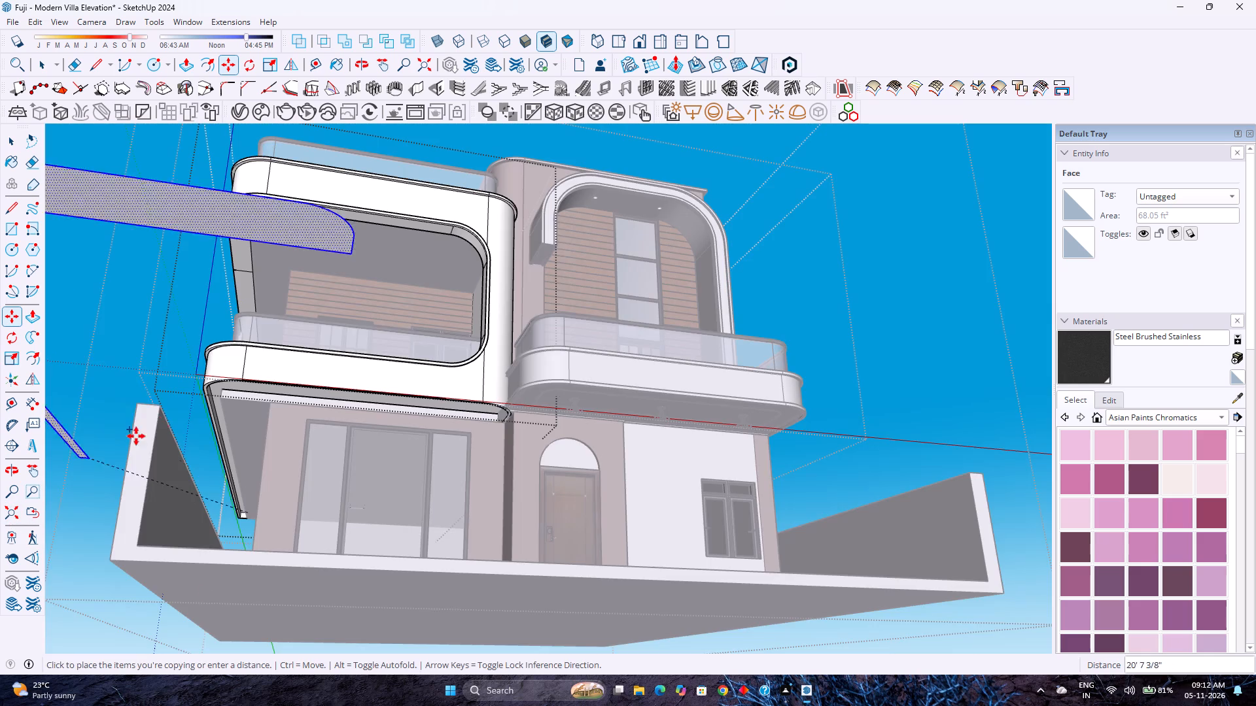
scroll(166, 418, "down", 2)
middle_click_drag(177, 420, 392, 546, "shift")
middle_click(392, 546, "shift")
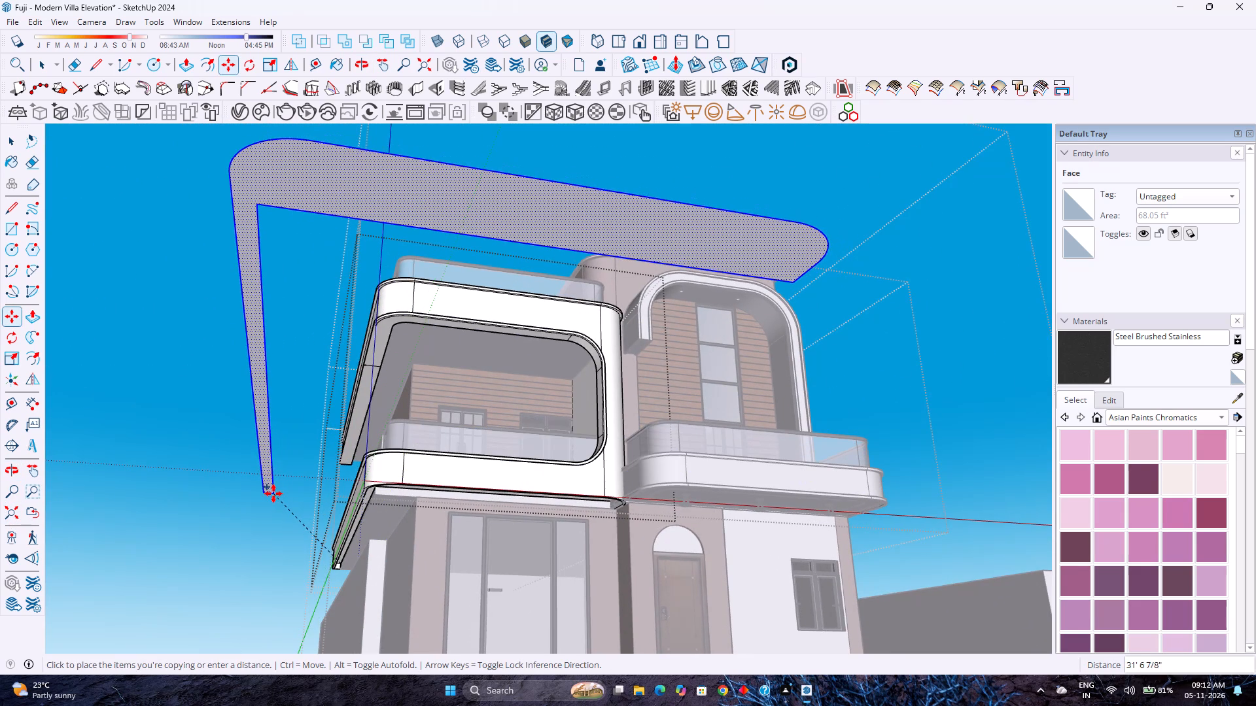
key("Right")
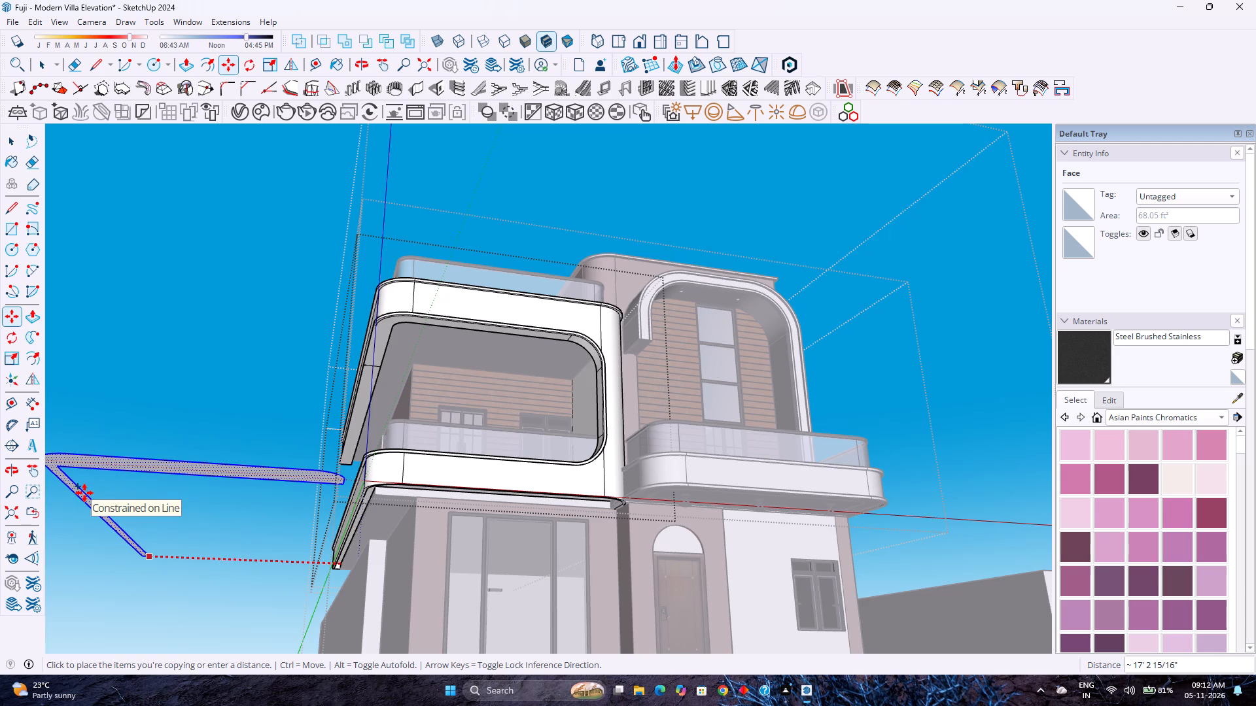
type("30")
key("apostrophe")
key("Return")
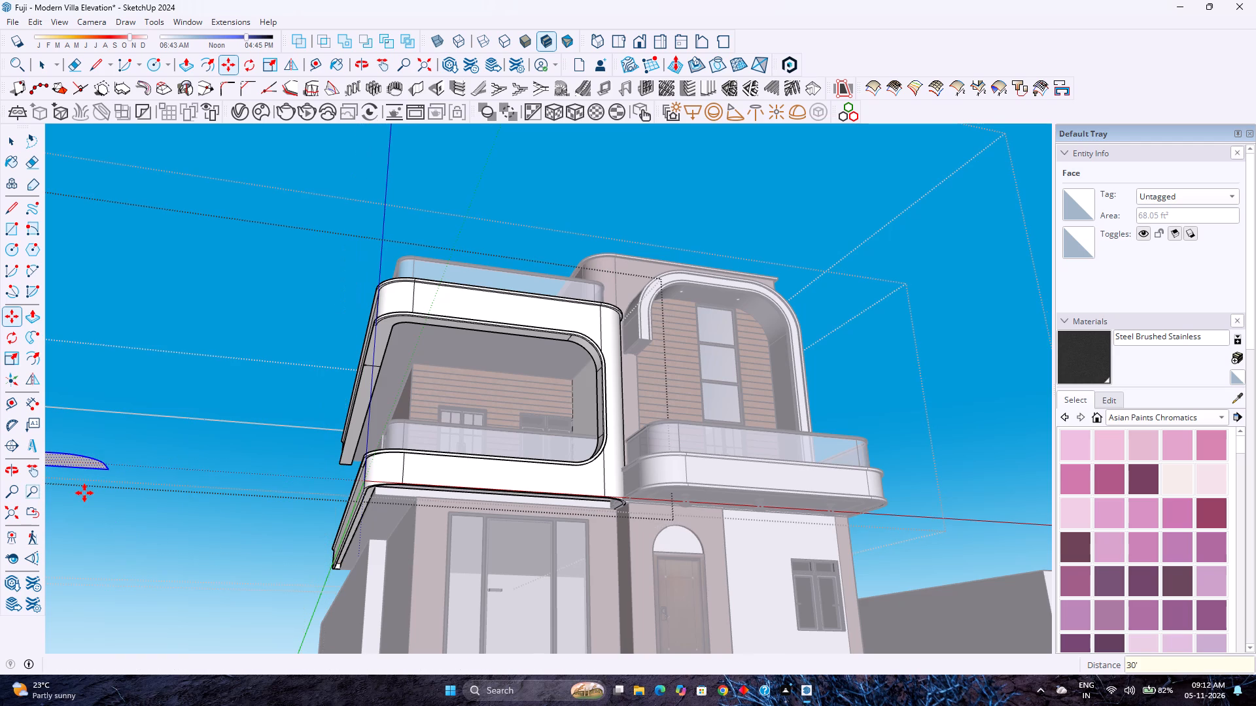
Weld the two straight segments of the copied face's long outer front edge into one curve.
scroll(139, 403, "down", 2)
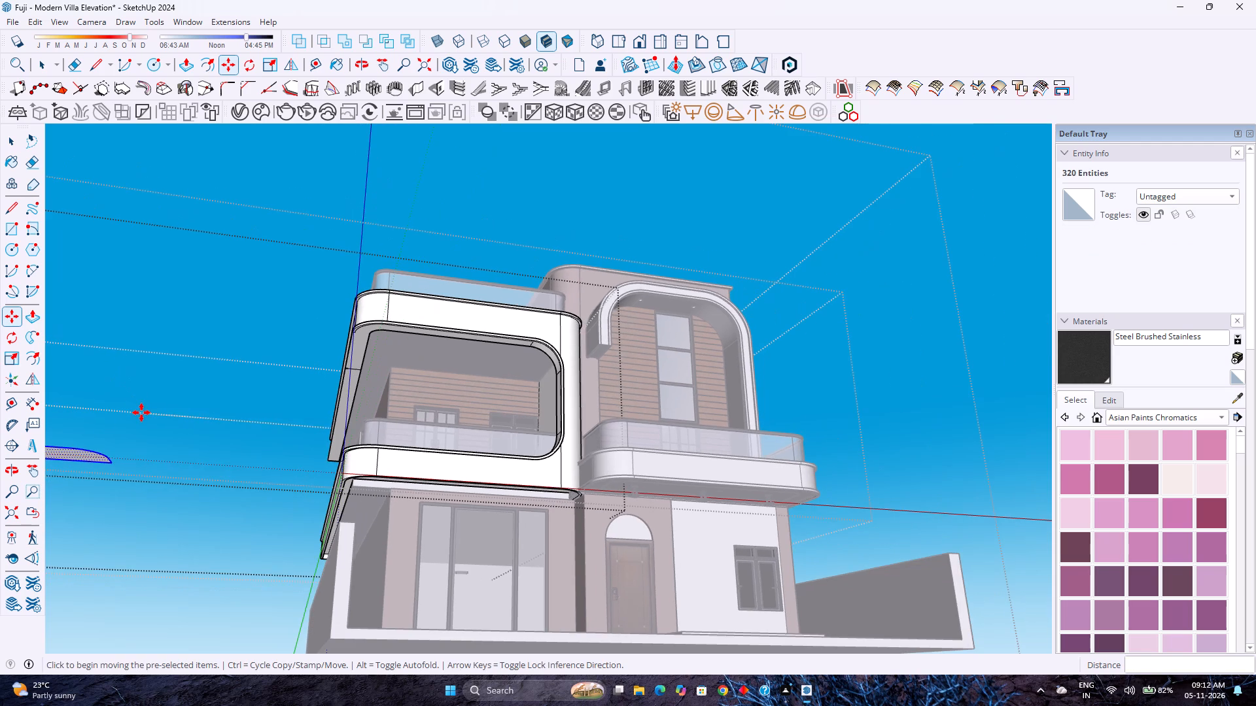
middle_click_drag(146, 414, 657, 433, "shift")
scroll(364, 448, "up", 7)
key("space")
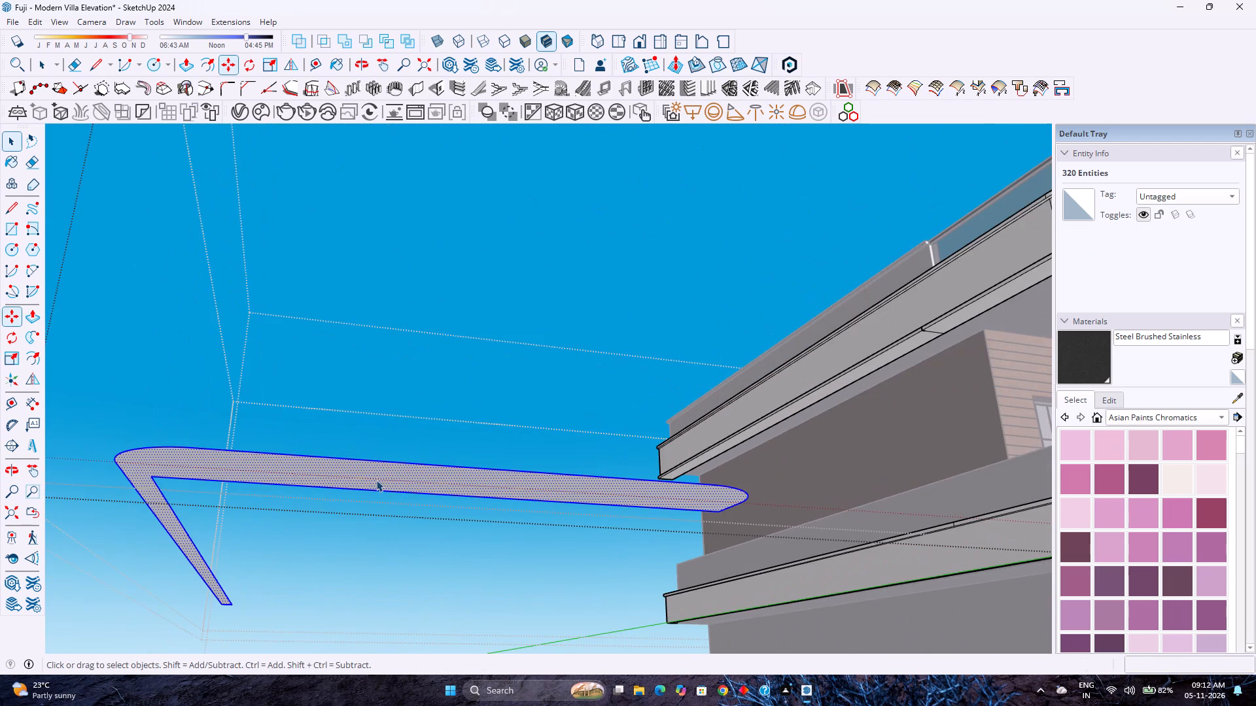
scroll(377, 482, "up", 5)
middle_click_drag(370, 478, 354, 441)
left_click(343, 459)
scroll(343, 460, "down", 3)
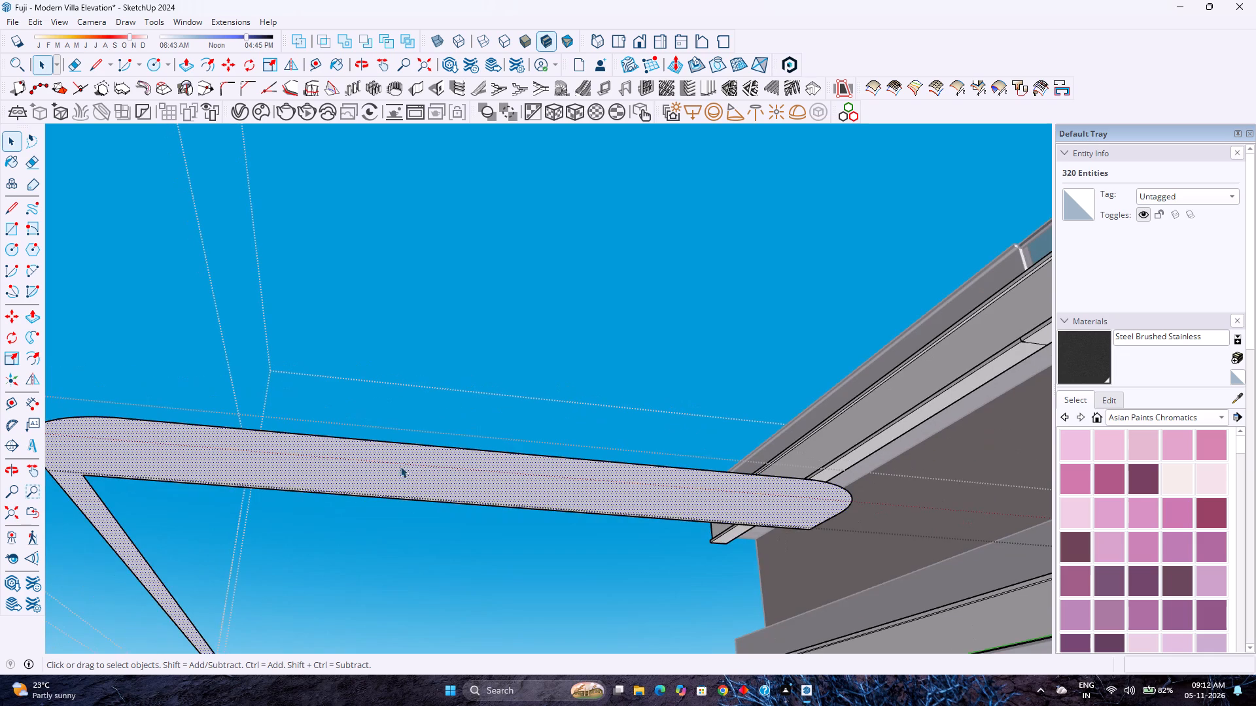
left_click(434, 447)
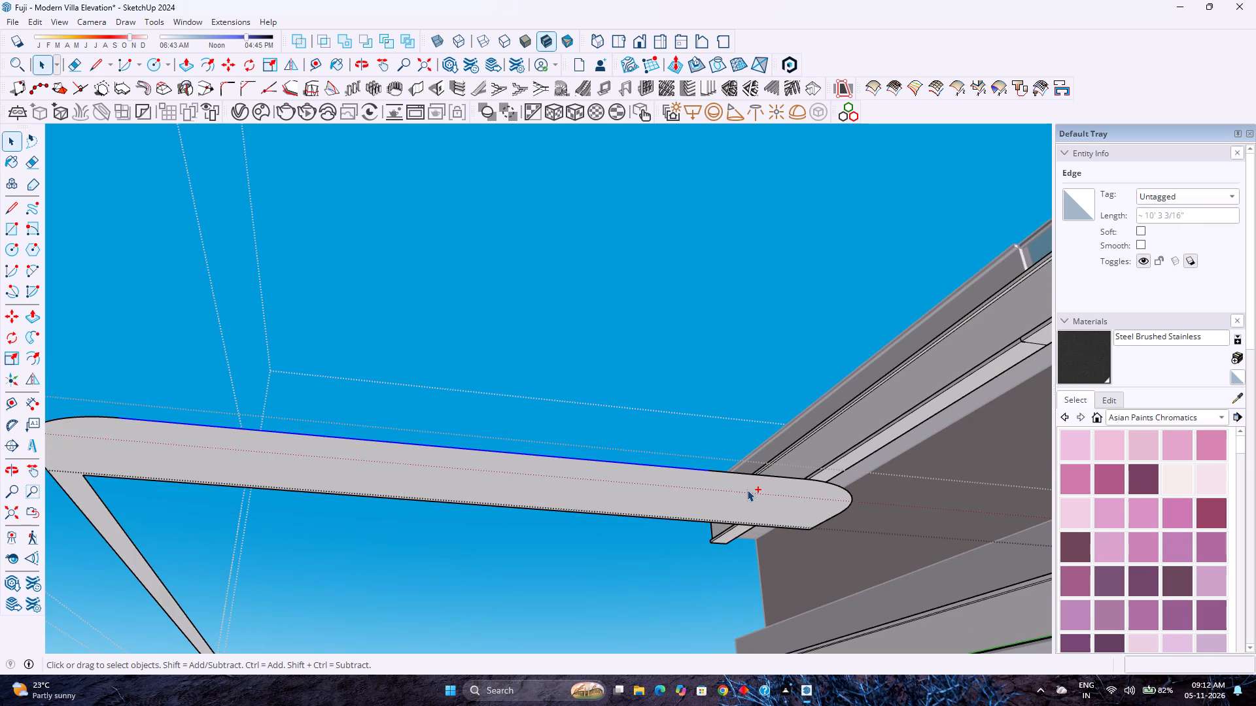
left_click(746, 475, "ctrl")
right_click(746, 474)
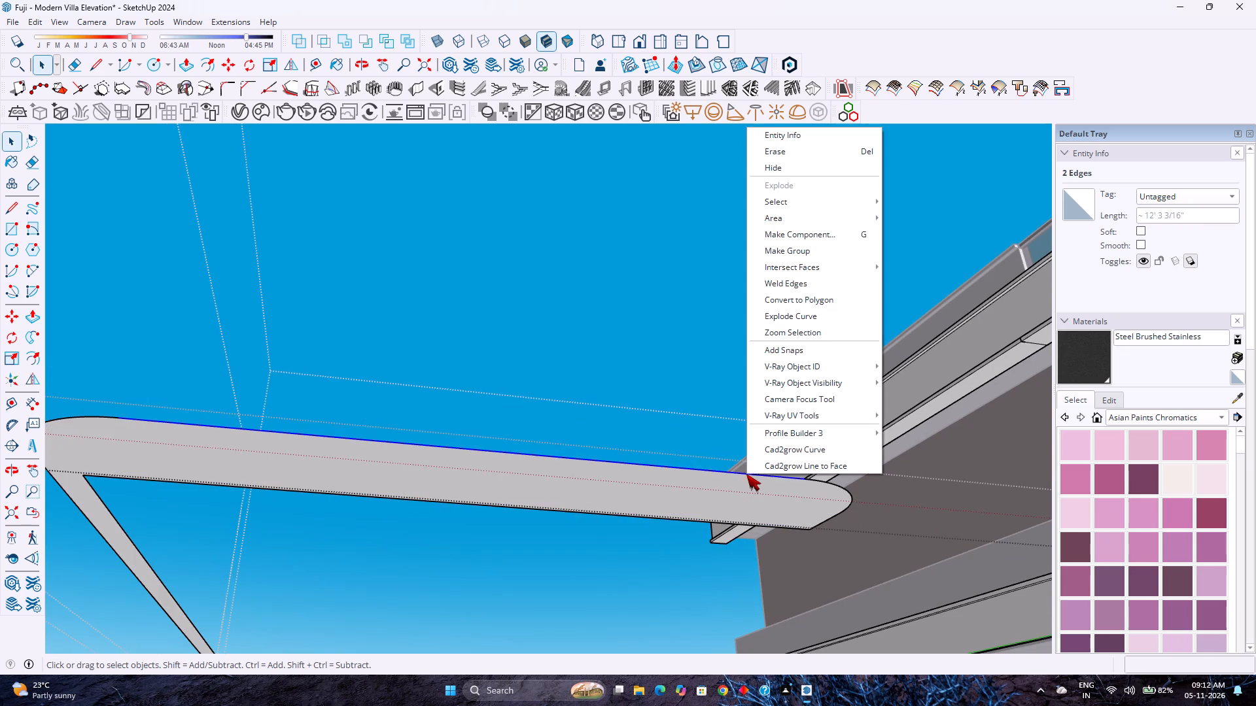
left_click(789, 289)
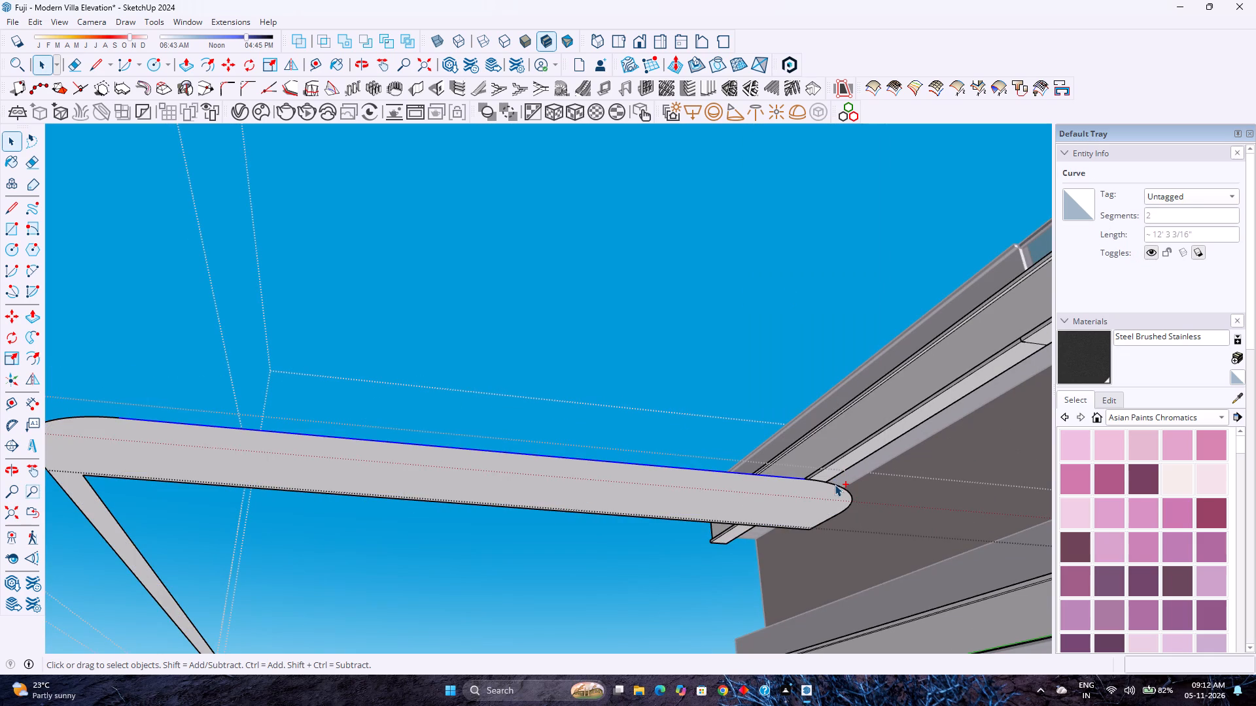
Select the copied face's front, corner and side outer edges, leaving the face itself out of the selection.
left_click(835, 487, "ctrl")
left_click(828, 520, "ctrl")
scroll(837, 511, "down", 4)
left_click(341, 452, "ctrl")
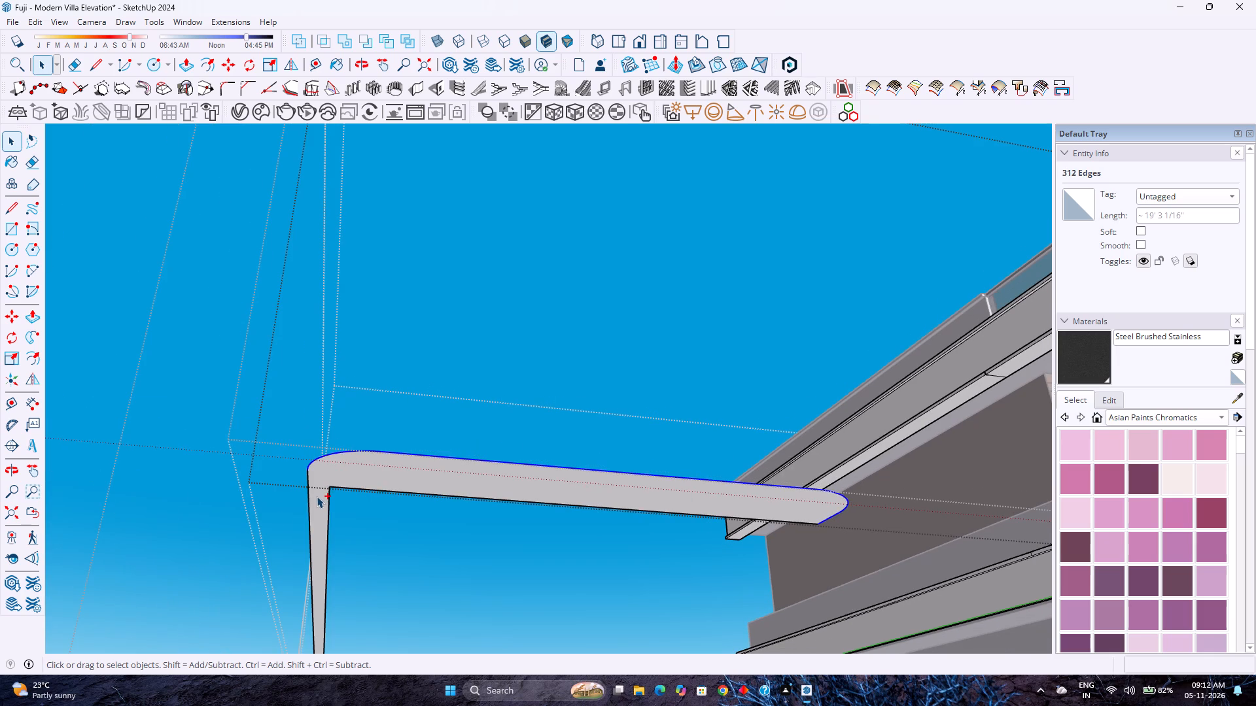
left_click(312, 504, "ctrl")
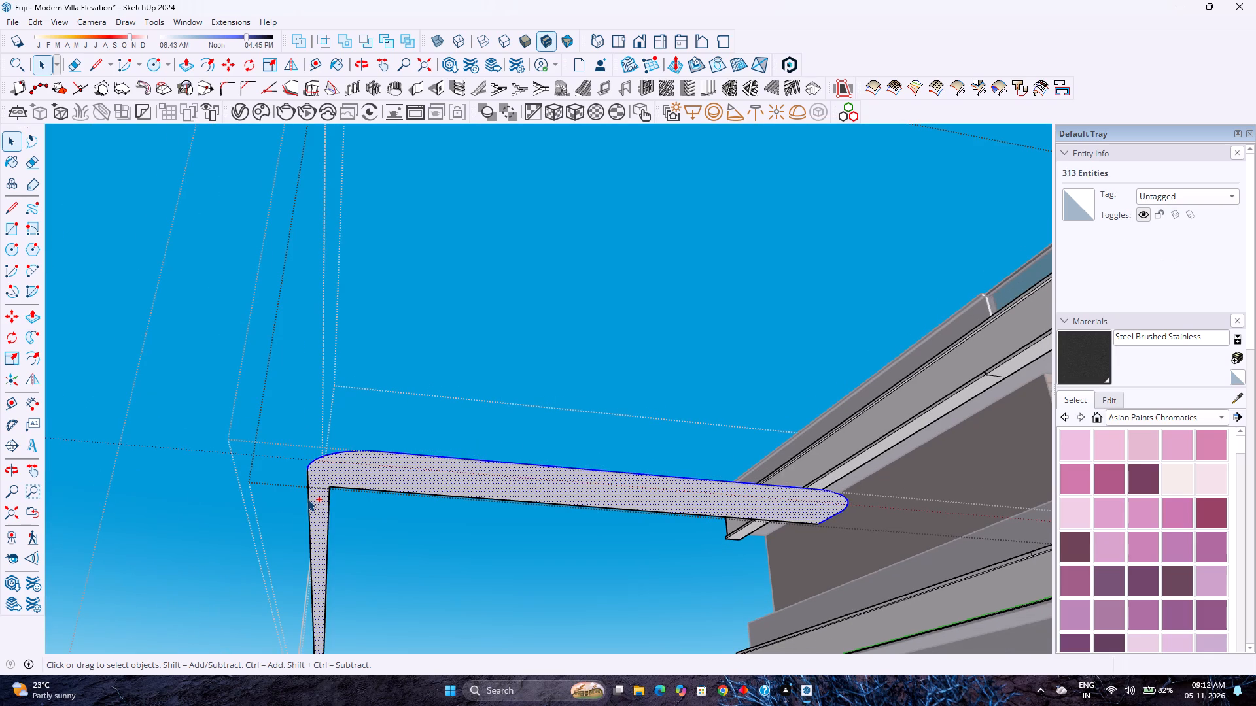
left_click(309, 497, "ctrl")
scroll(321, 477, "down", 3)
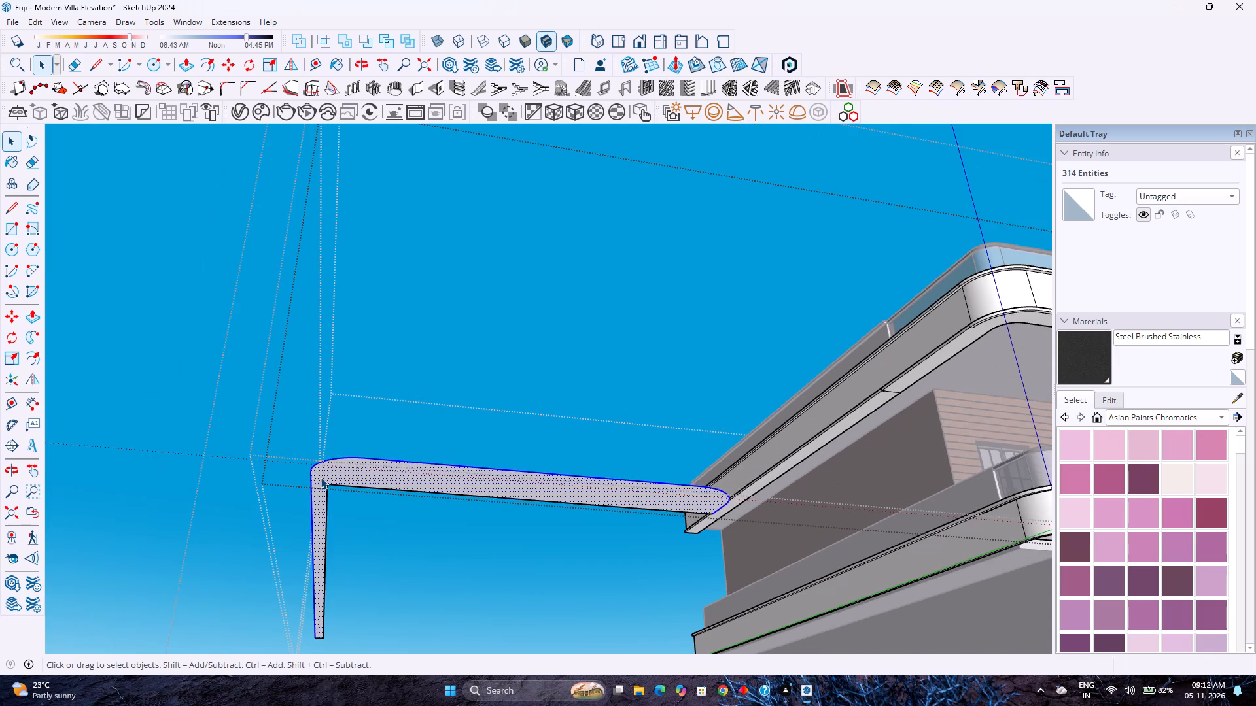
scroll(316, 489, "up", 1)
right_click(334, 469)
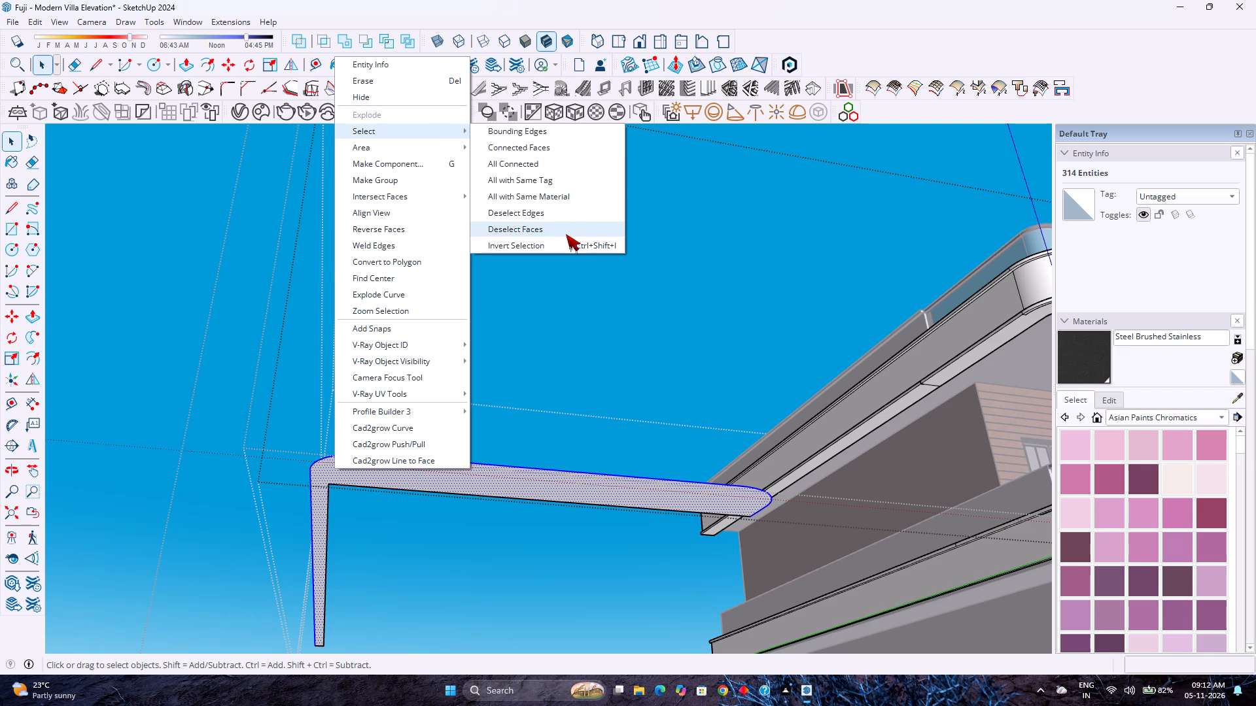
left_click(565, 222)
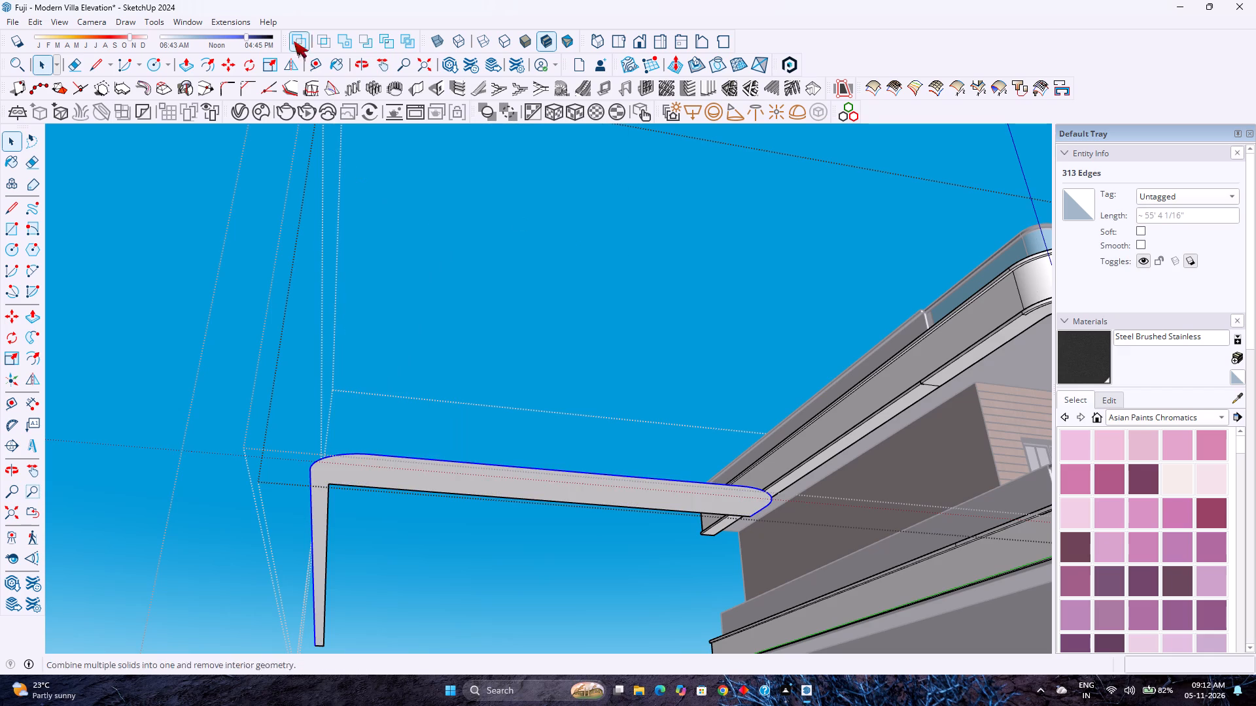
Offset the copied face's welded front edge inward by 2 inches, and change the offset distance to 3 inches.
left_click(198, 67)
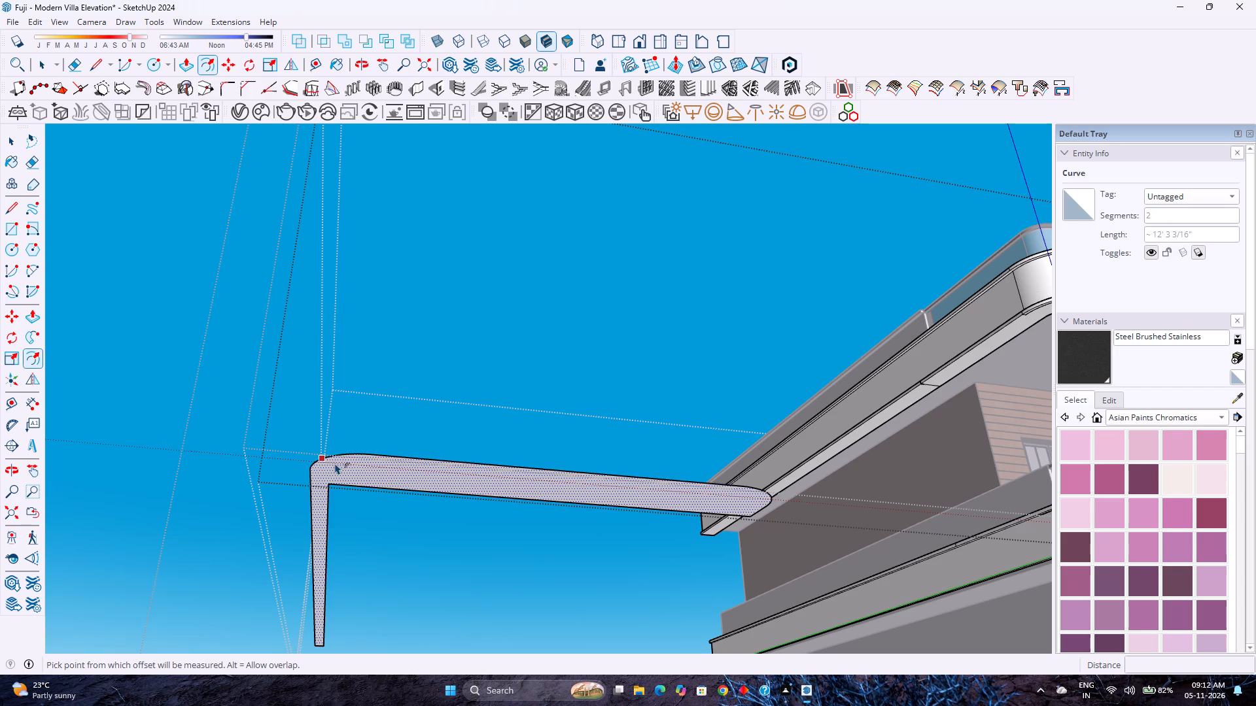
left_click(402, 459)
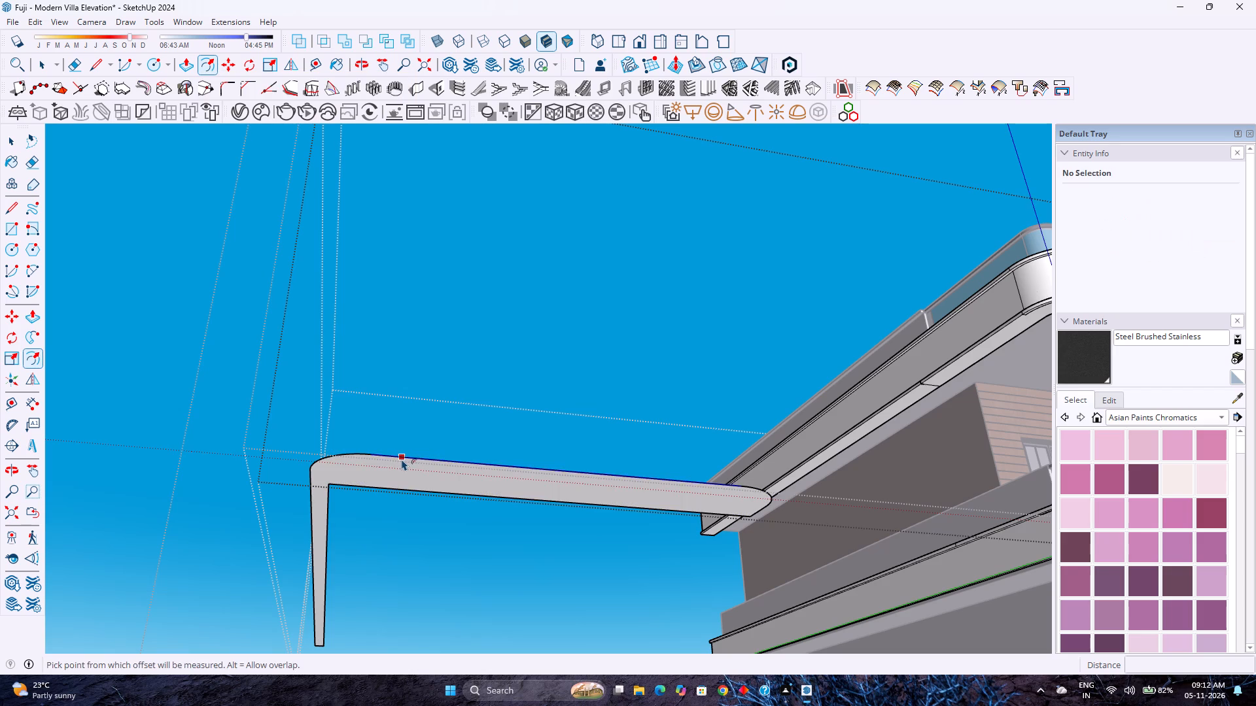
key("2")
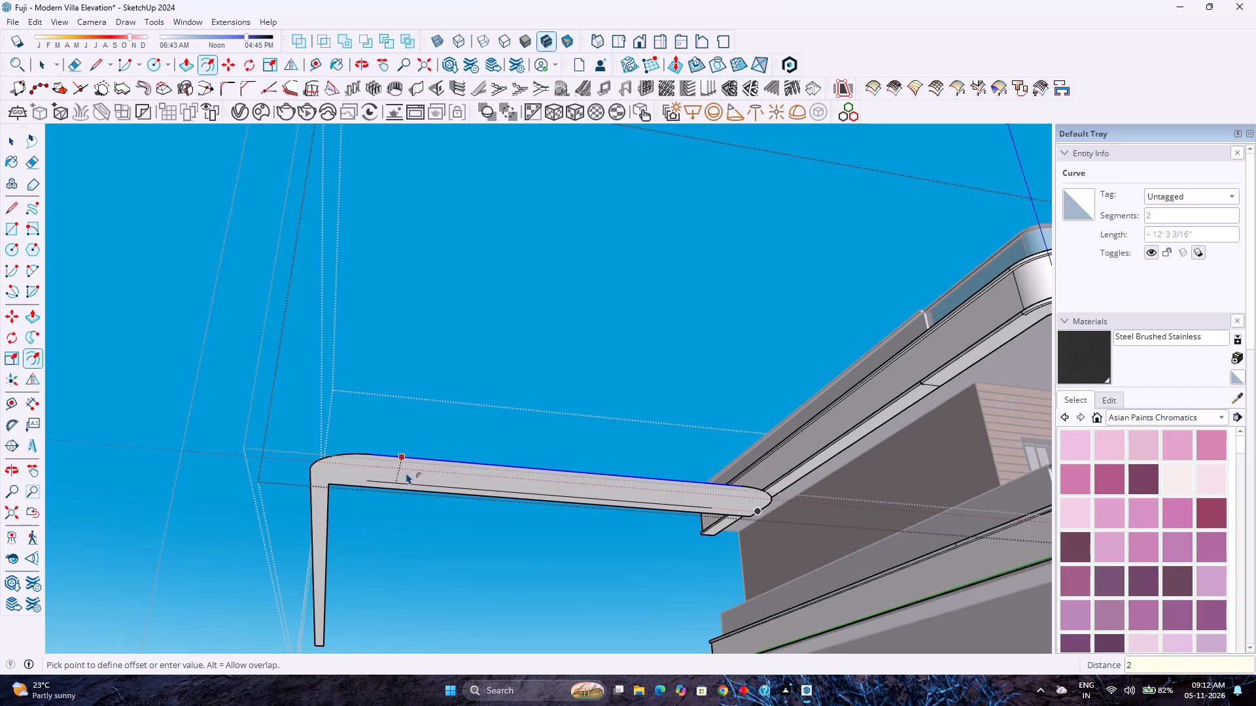
key("Return")
scroll(372, 470, "up", 9)
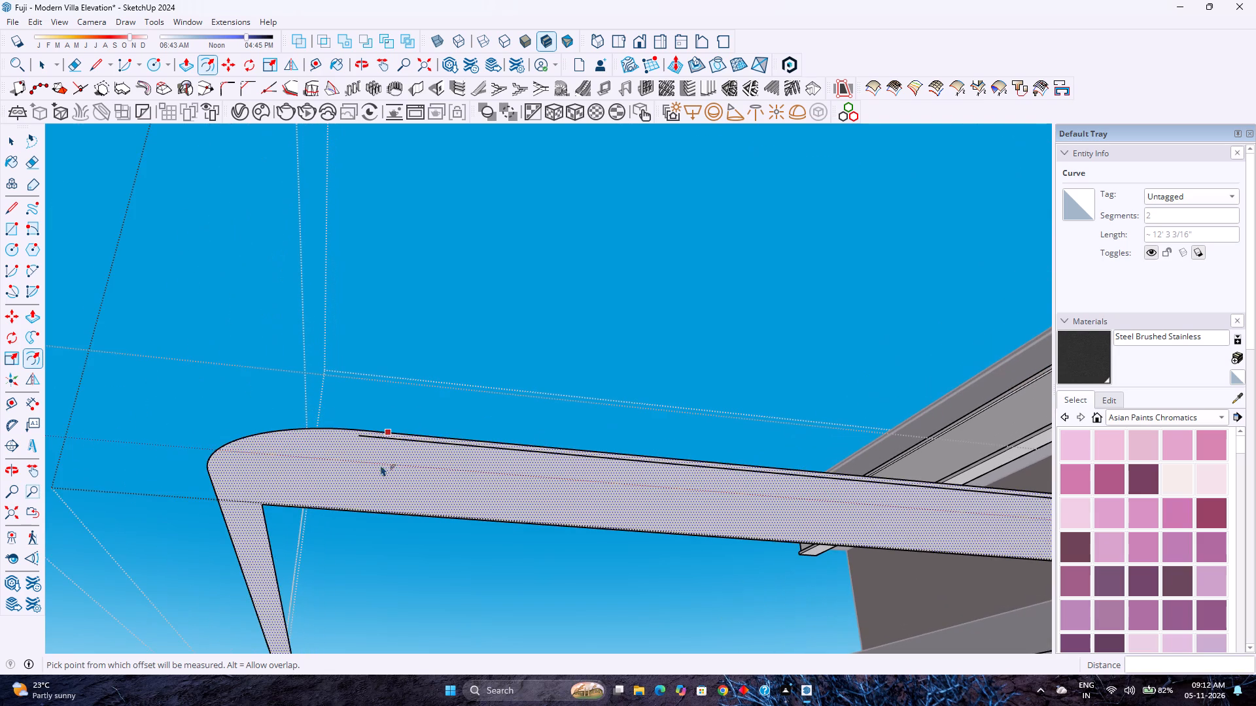
key("3")
key("Return")
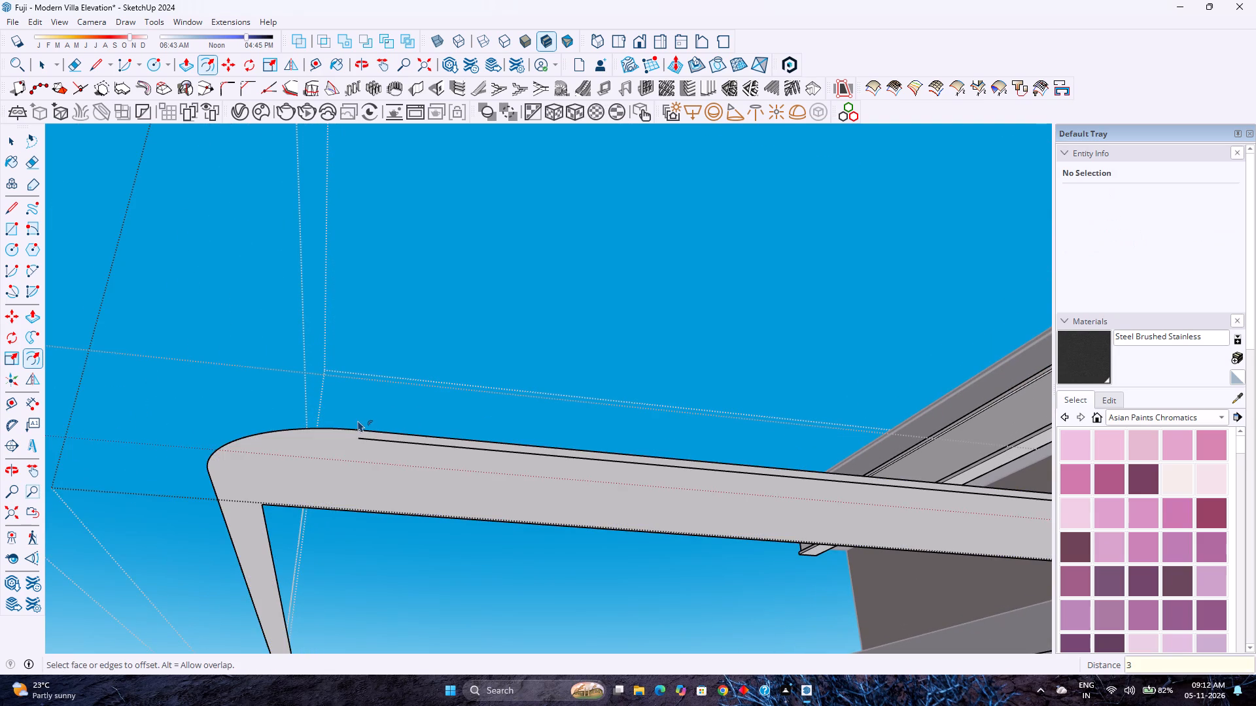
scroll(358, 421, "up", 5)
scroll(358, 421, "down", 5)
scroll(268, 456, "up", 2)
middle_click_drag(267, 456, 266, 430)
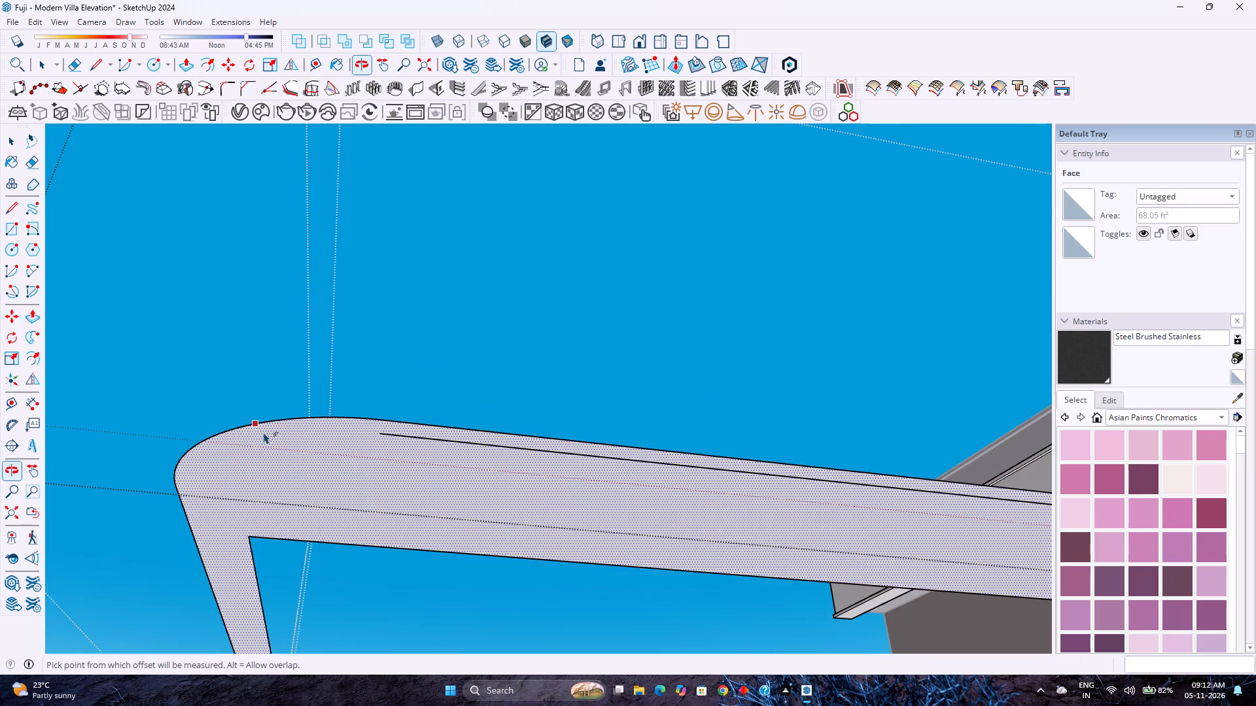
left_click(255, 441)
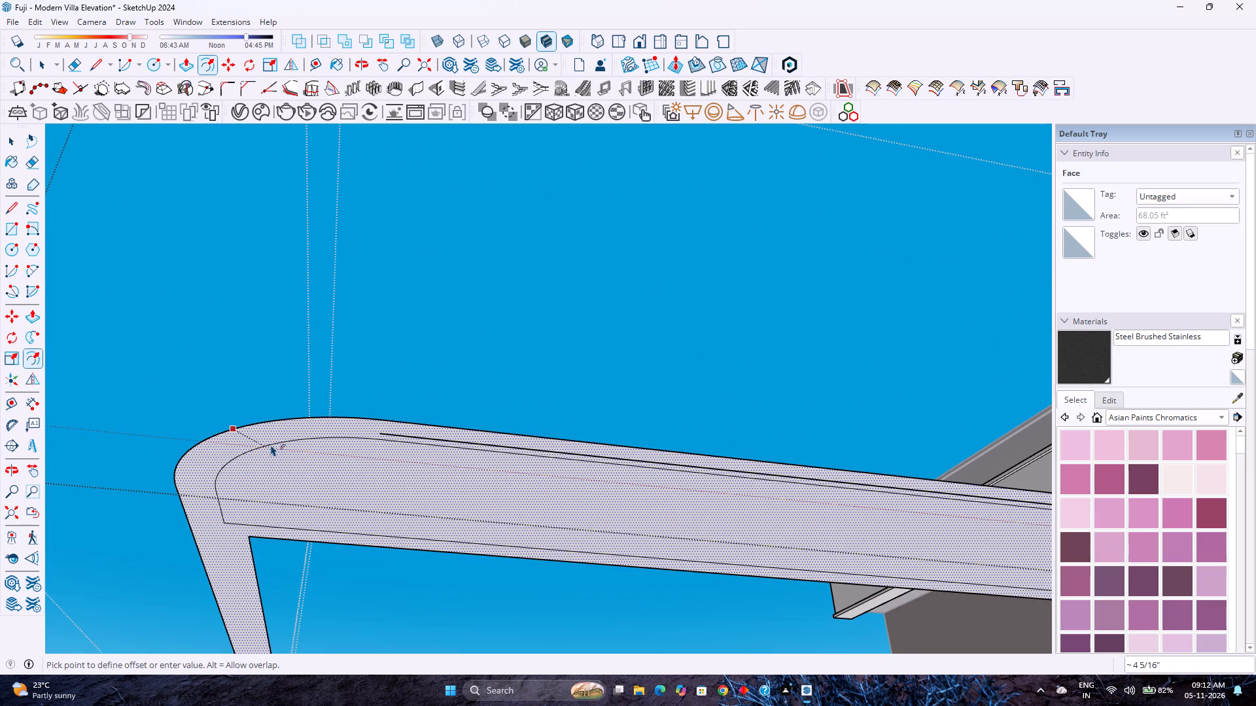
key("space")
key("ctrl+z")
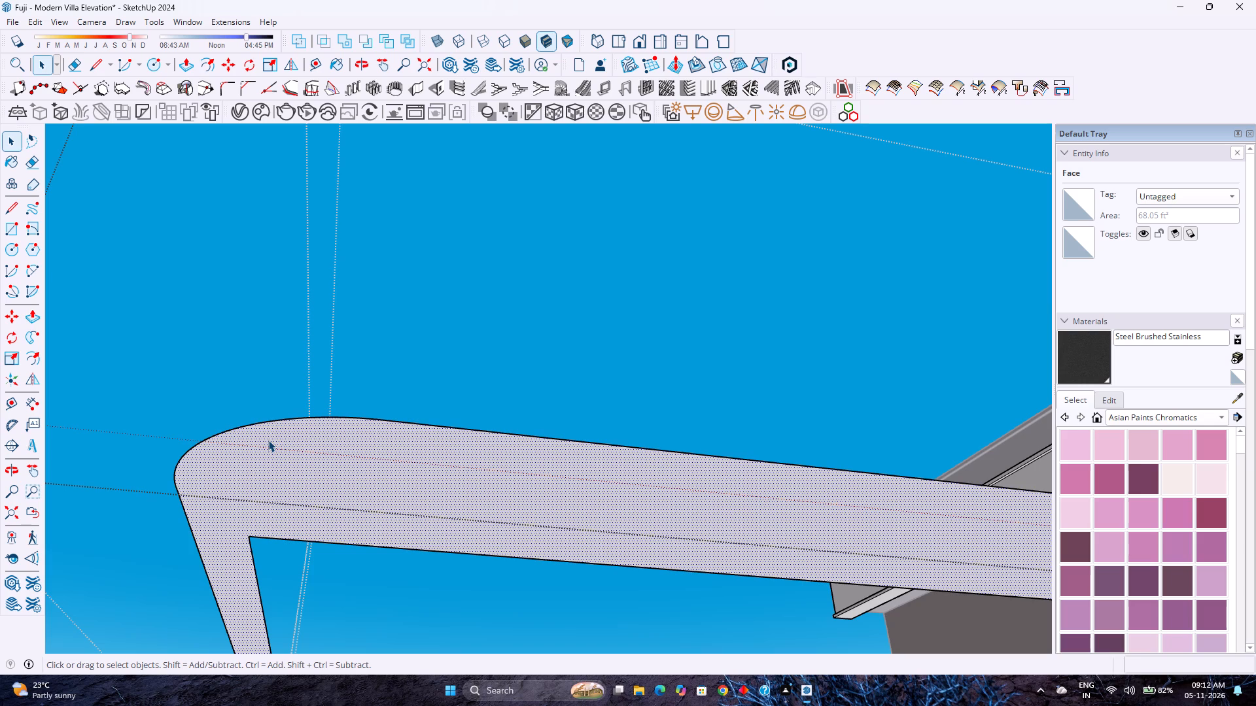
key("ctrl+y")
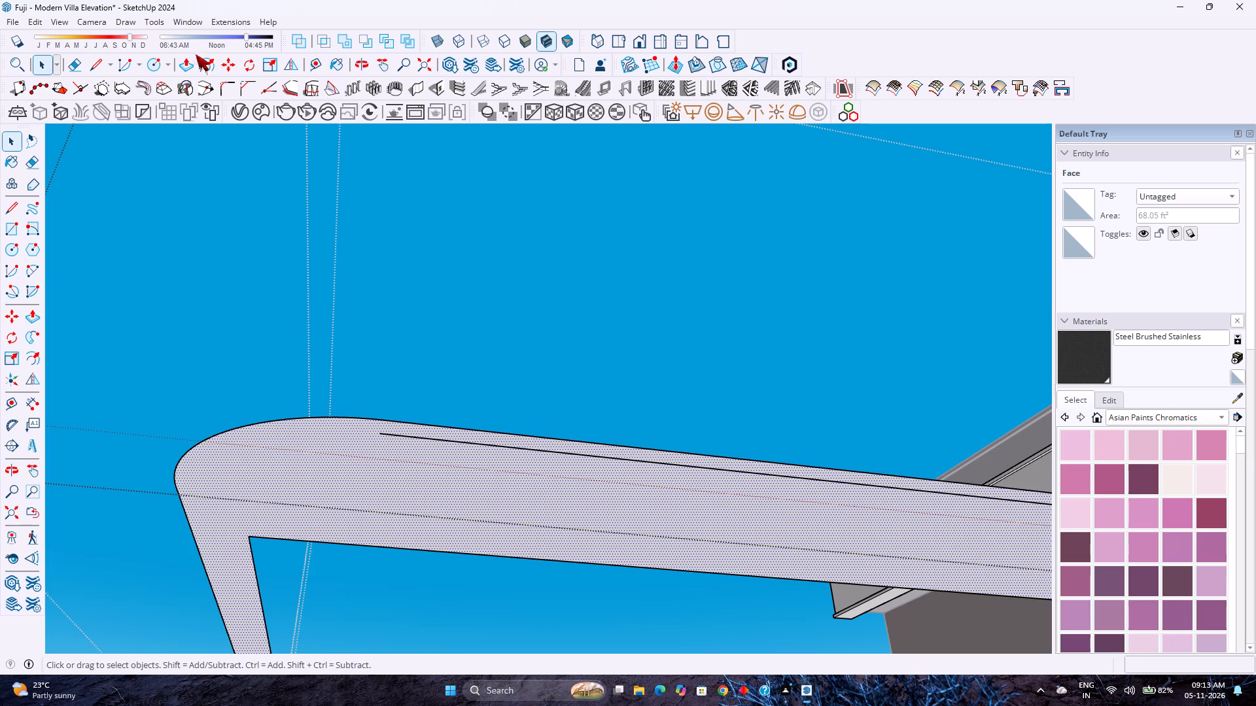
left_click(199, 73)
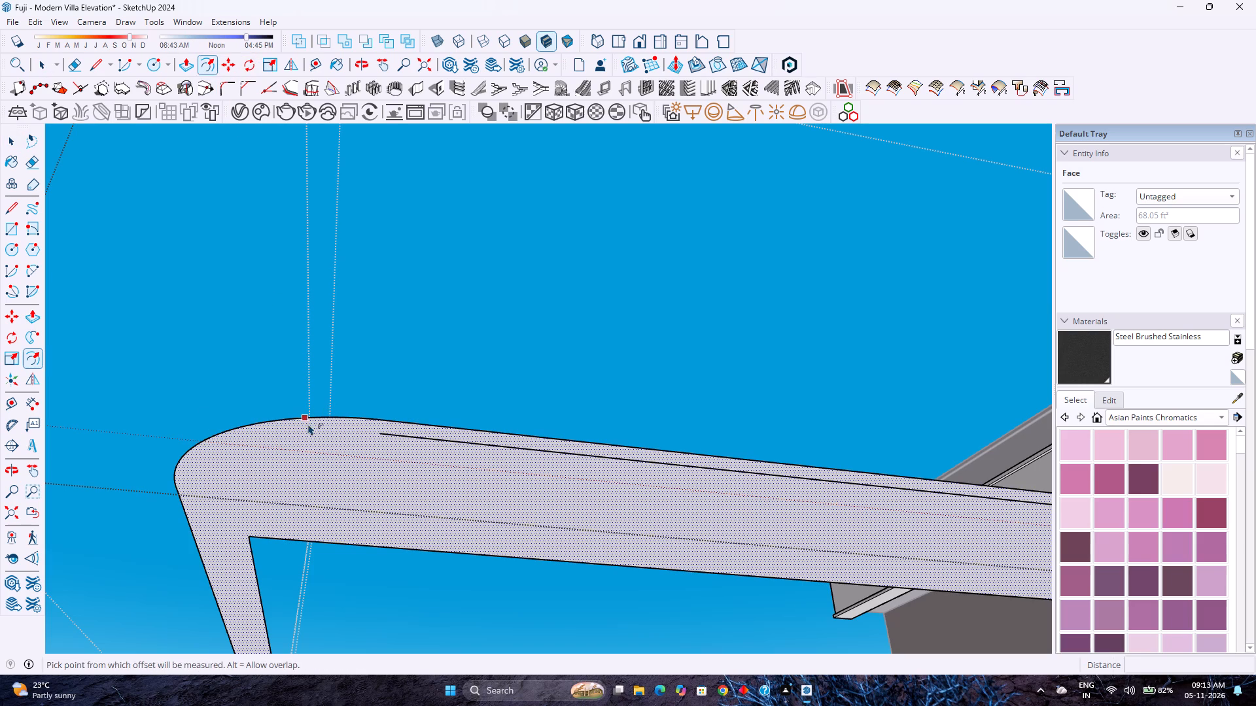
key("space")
Offset the copied face's rounded corner arc, between the front edge and the long side edge, inward by 3 inches.
left_click(330, 418)
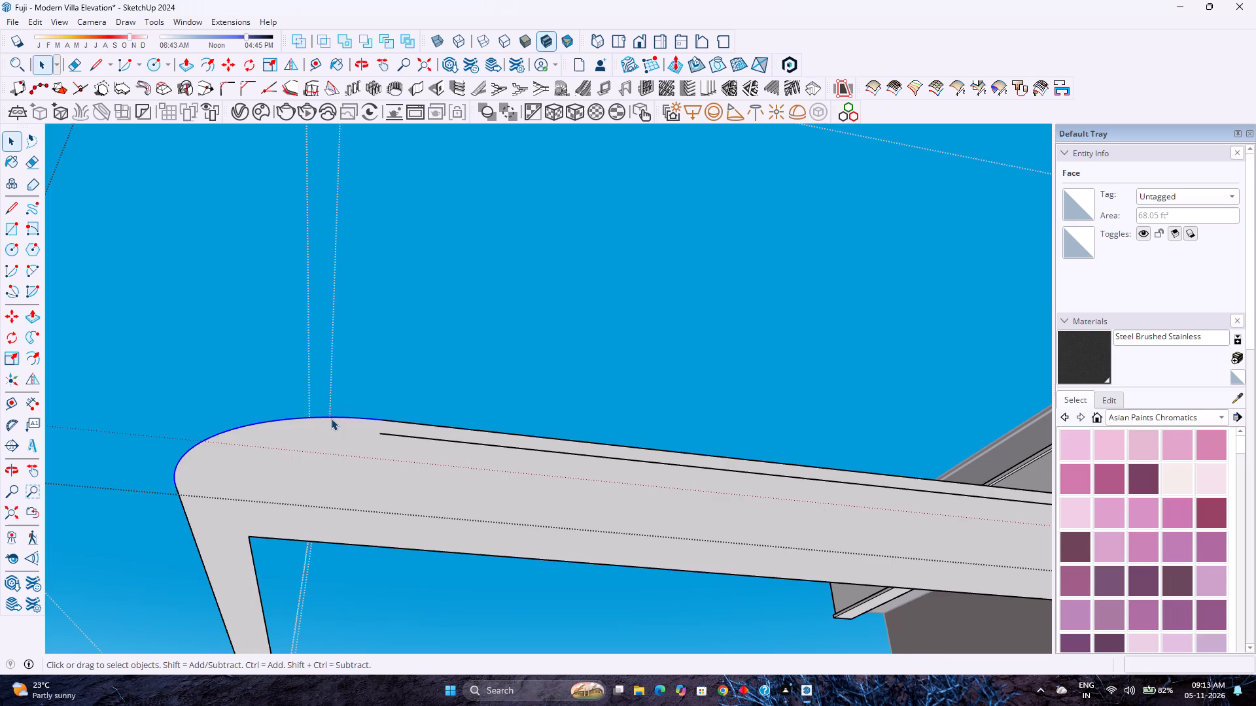
left_click(211, 67)
left_click(298, 422)
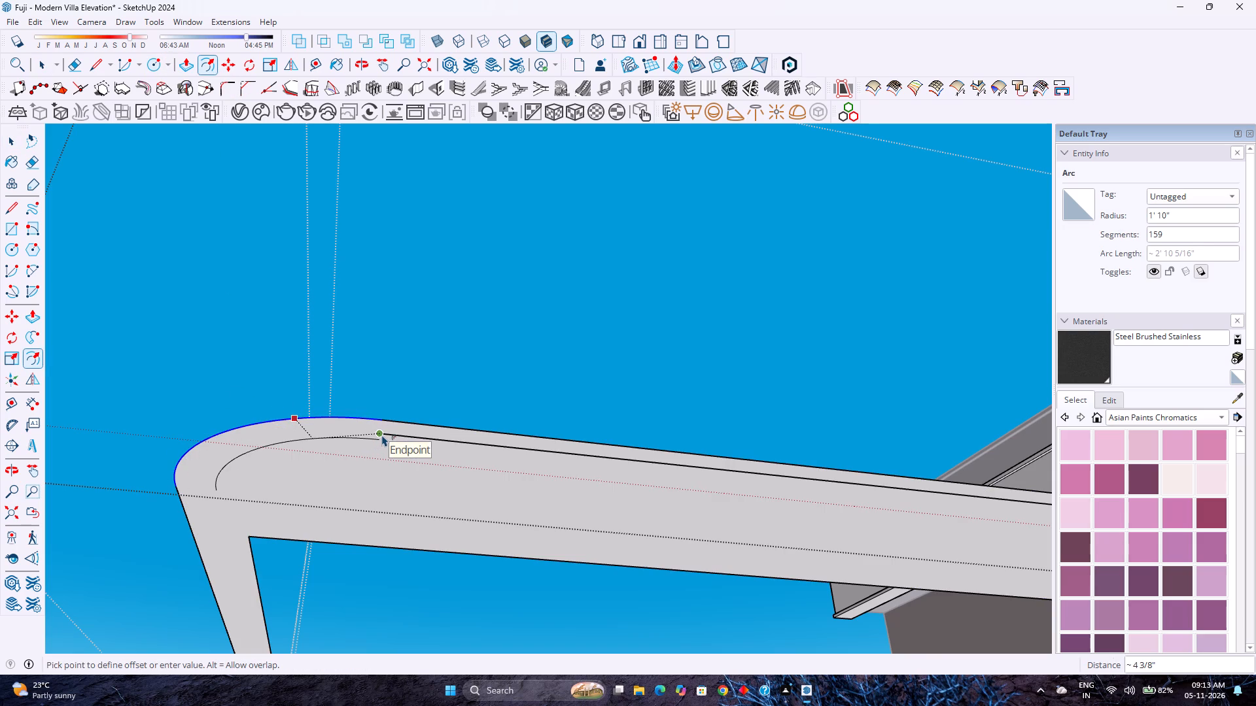
key("Return")
key("3")
key("Return")
scroll(342, 439, "down", 7)
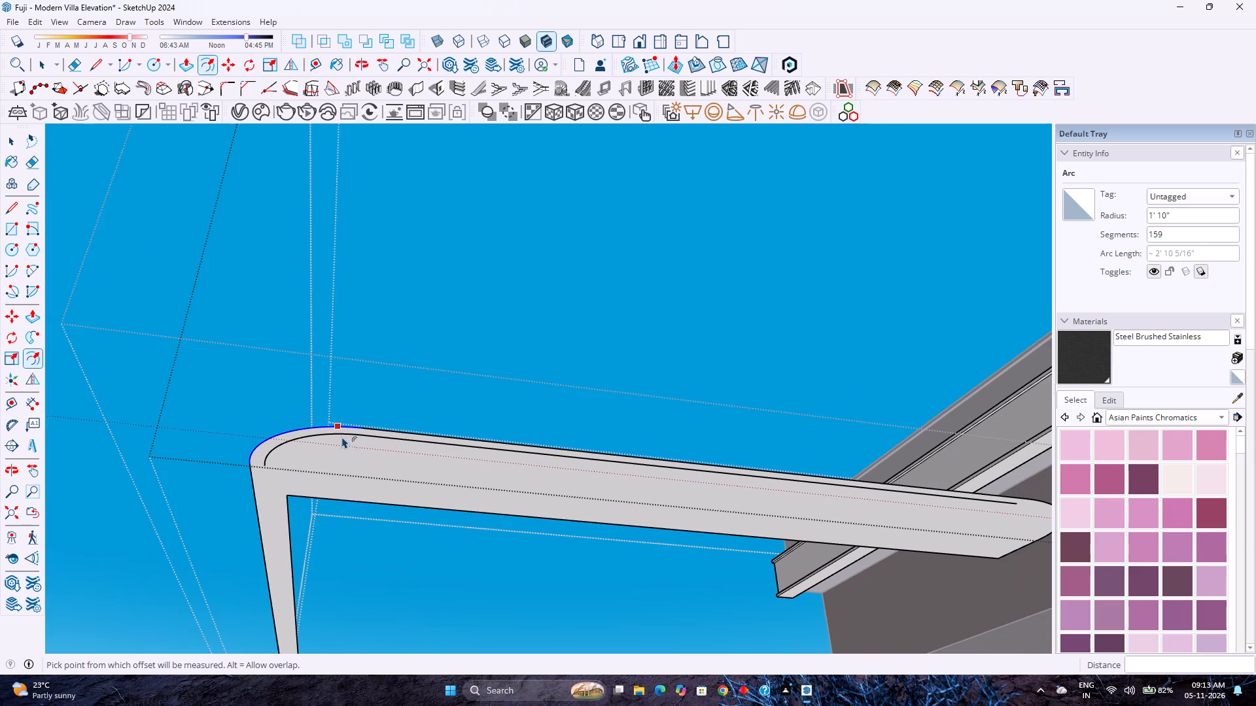
key("Escape")
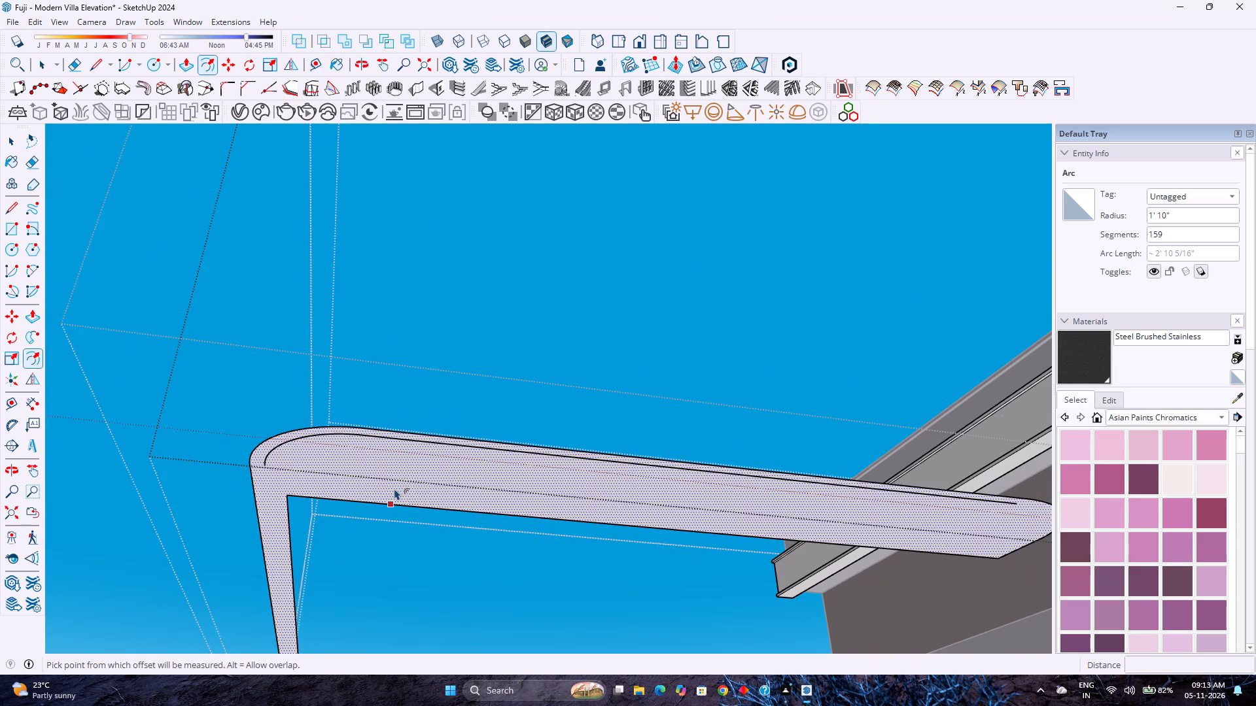
Offset the rounded corner arc at the other end of the copied face's front edge inward by 3 inches.
scroll(396, 487, "down", 3)
middle_click_drag(523, 455, 200, 509, "shift")
middle_click(200, 509, "shift")
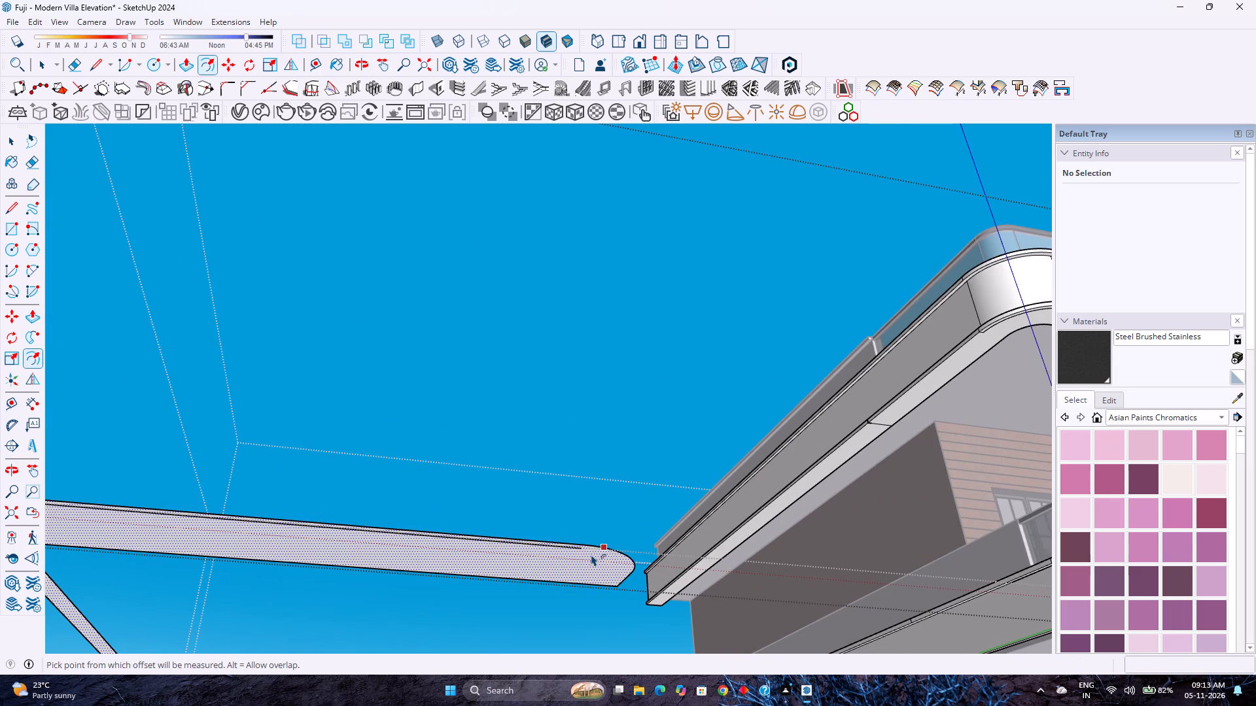
left_click(606, 546)
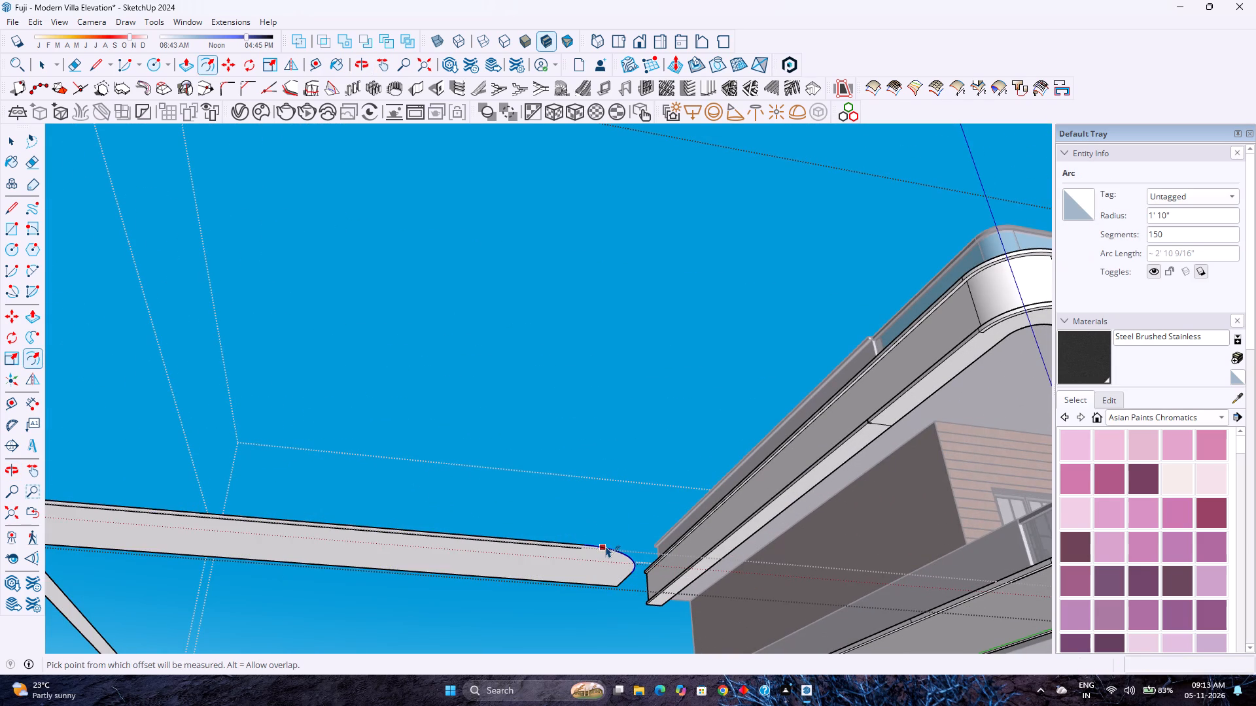
key("3")
key("Return")
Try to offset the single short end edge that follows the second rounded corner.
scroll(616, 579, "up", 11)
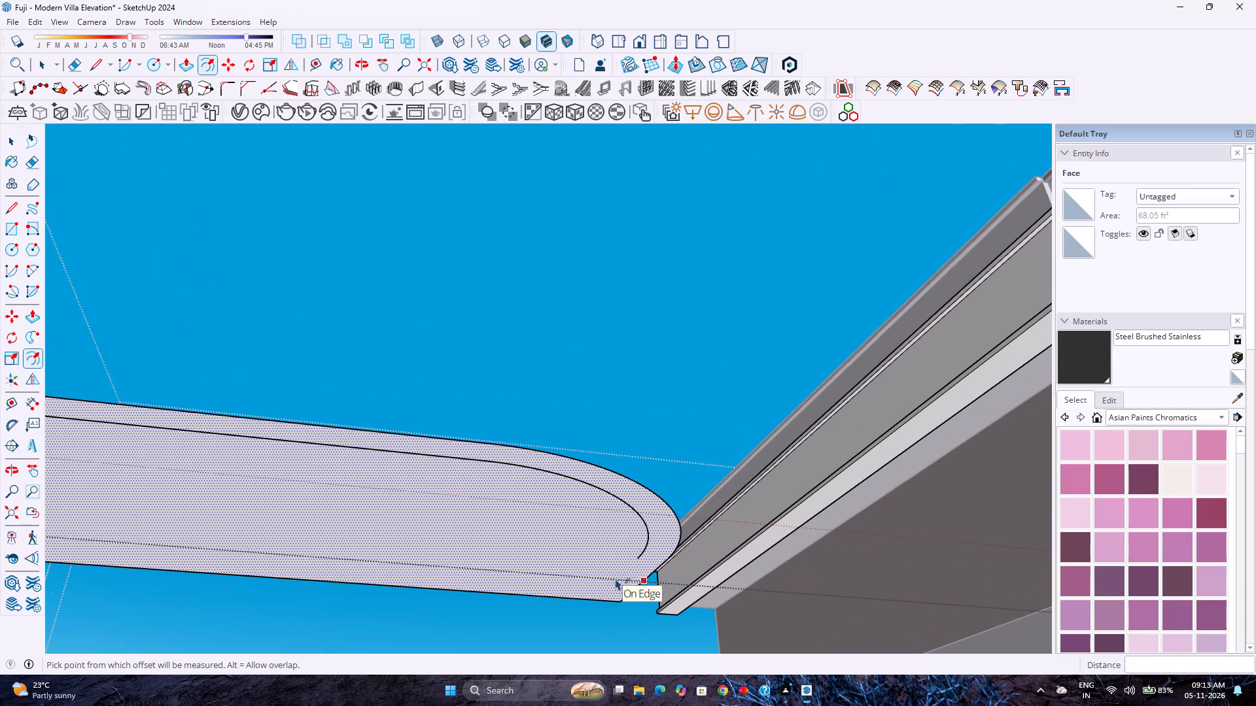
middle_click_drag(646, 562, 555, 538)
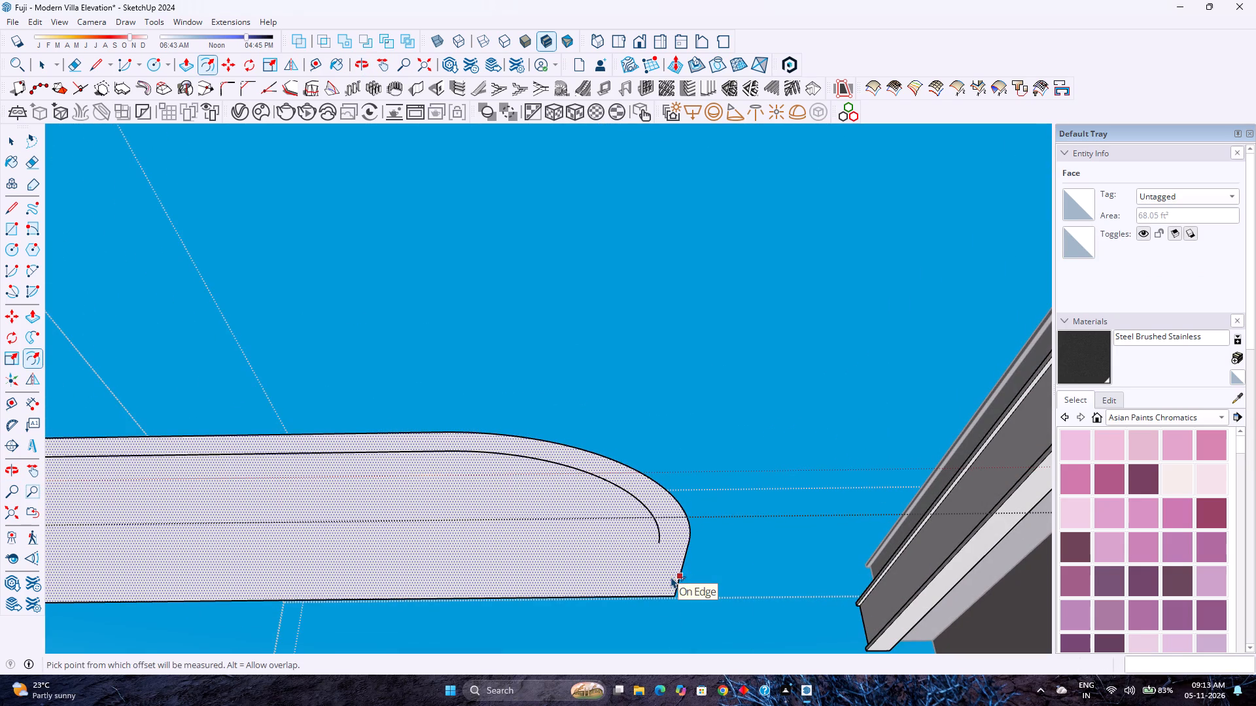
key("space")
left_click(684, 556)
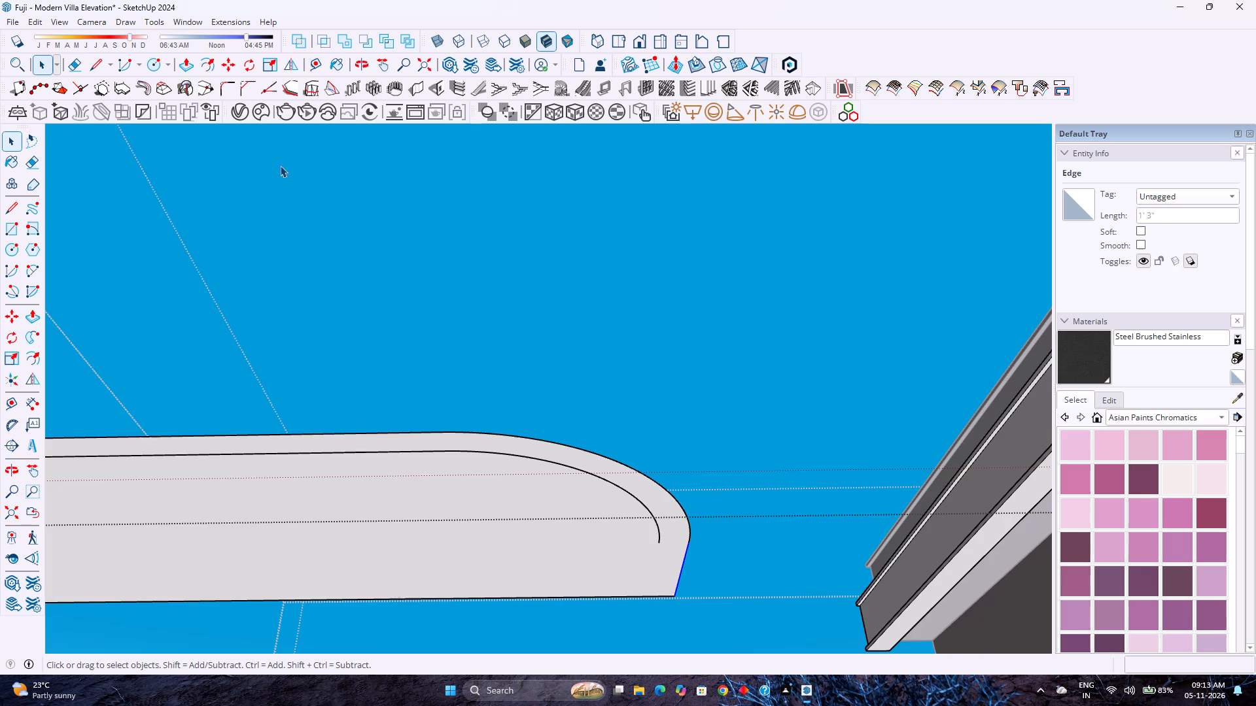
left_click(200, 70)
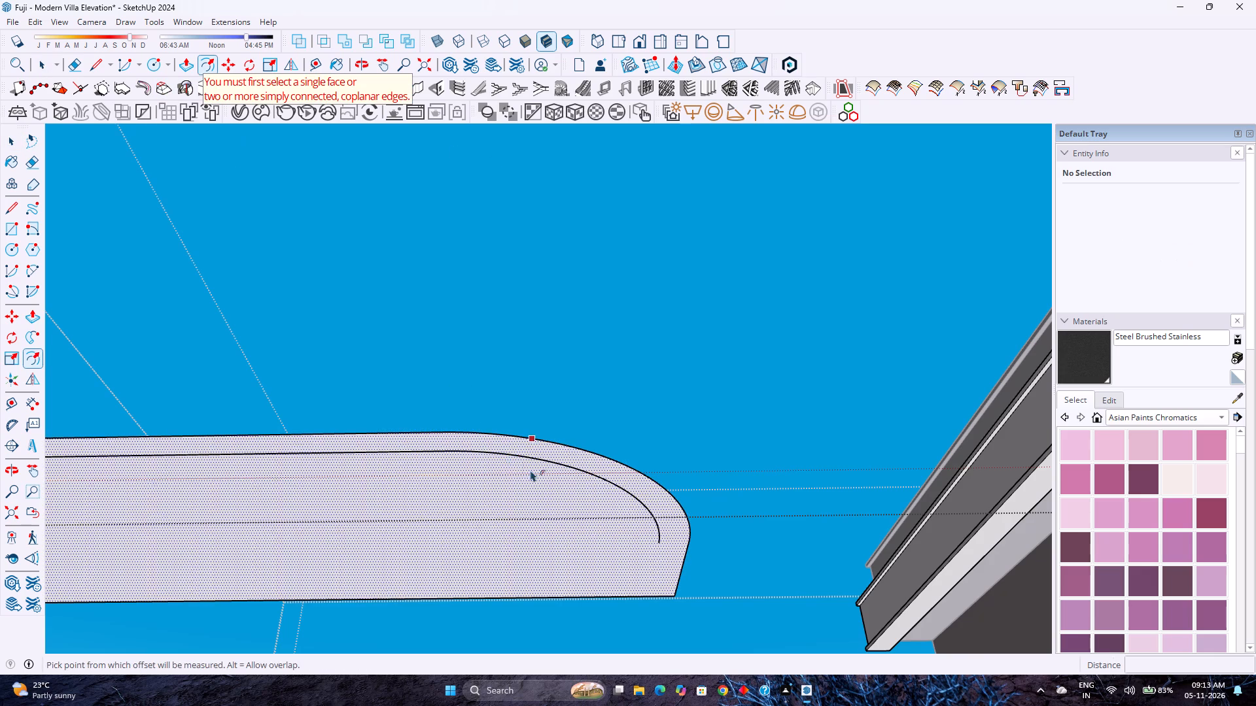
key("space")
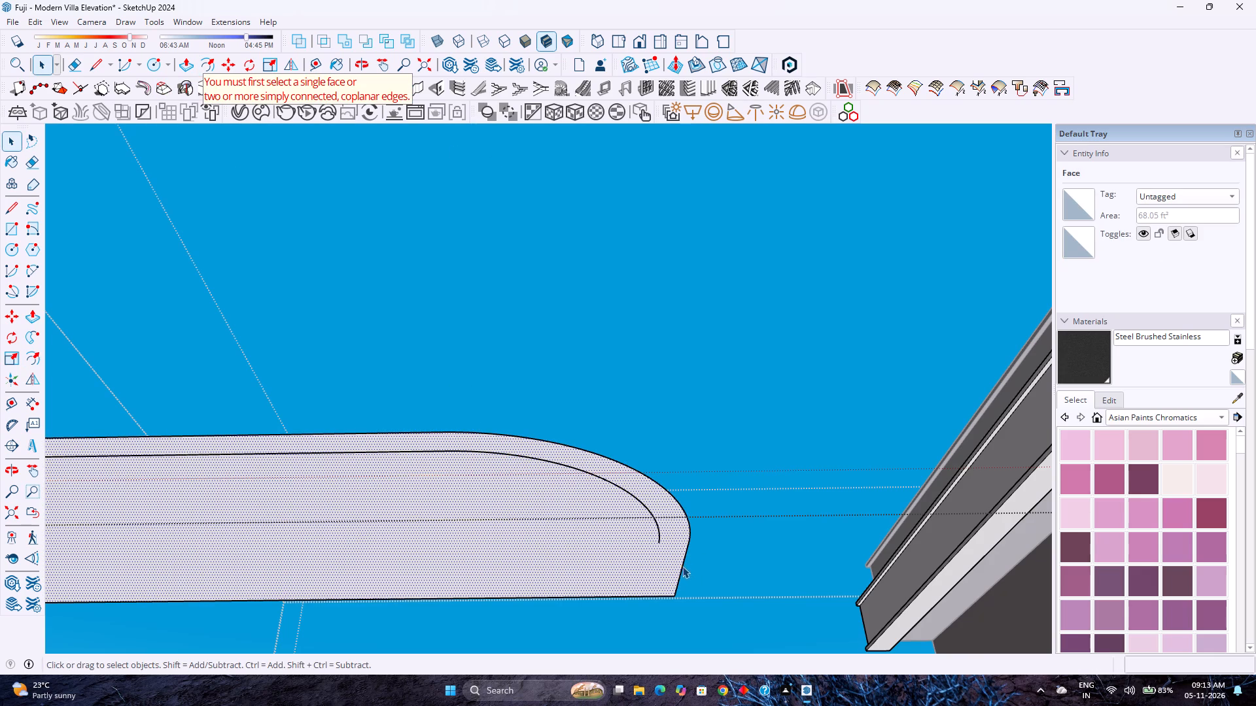
Copy the copied face's short end edge 3 inches inward so it continues from the inset corner arc.
left_click(680, 567)
left_click(682, 573)
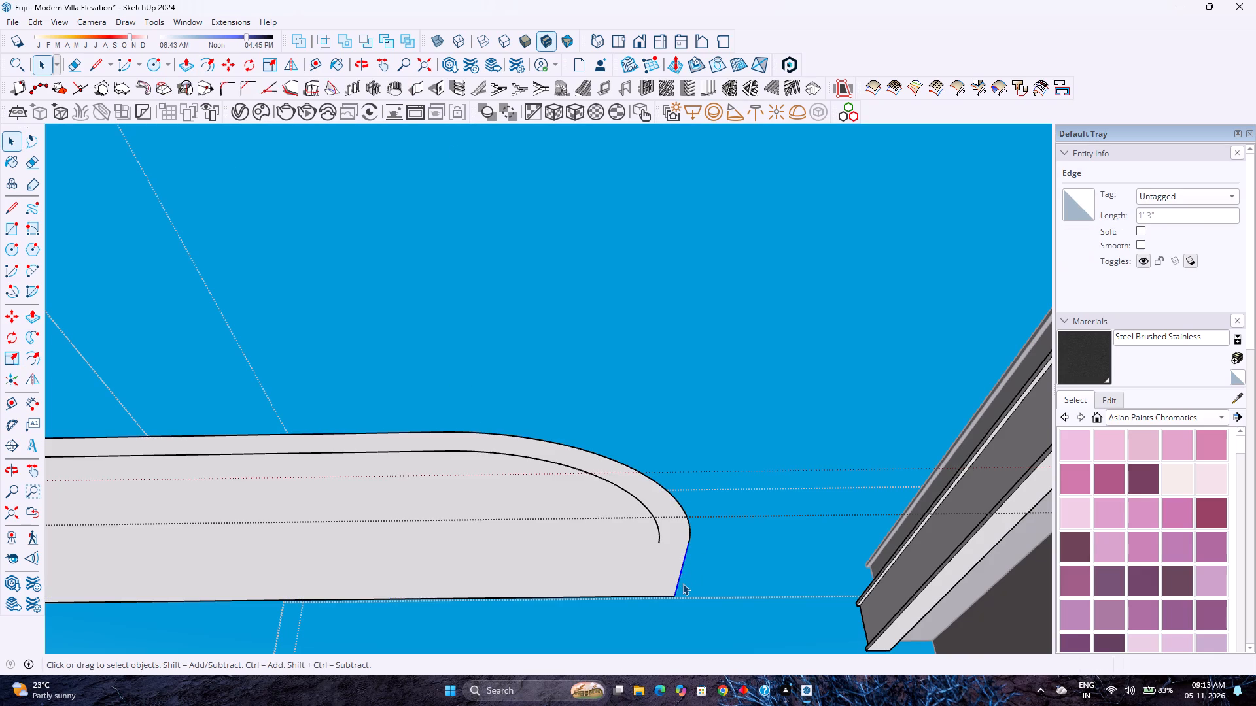
key("m")
left_click(672, 596)
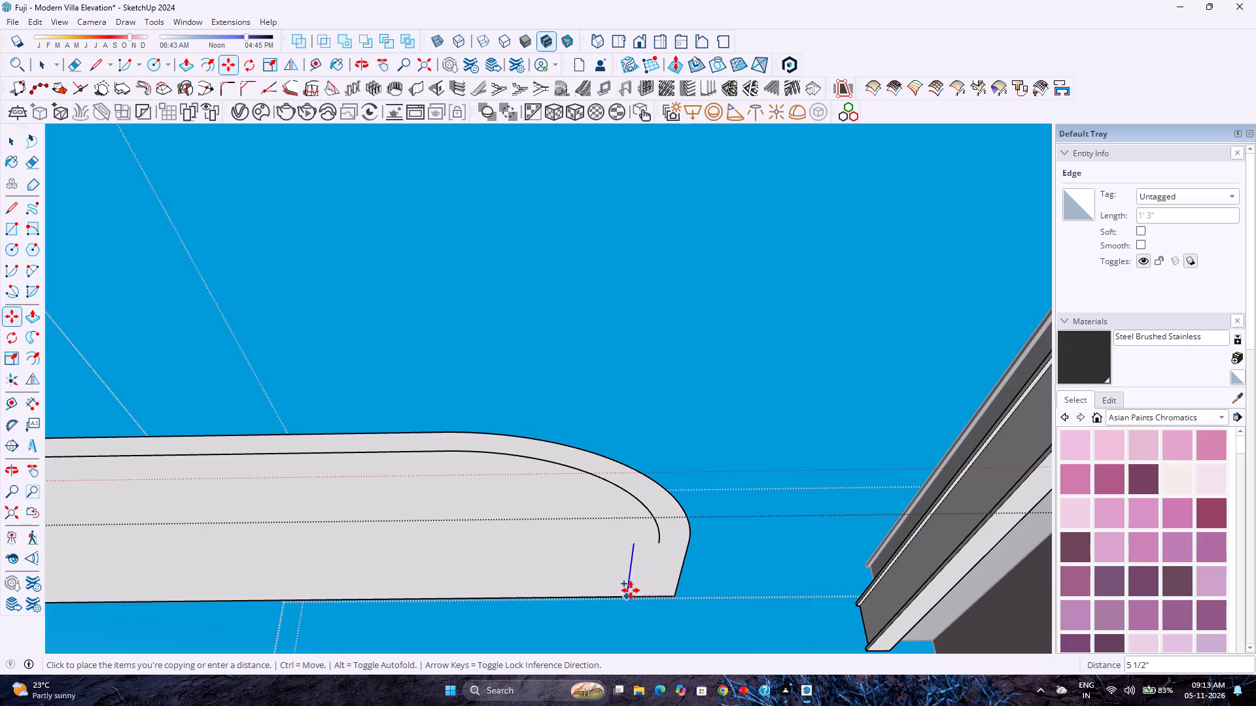
key("3")
key("Return")
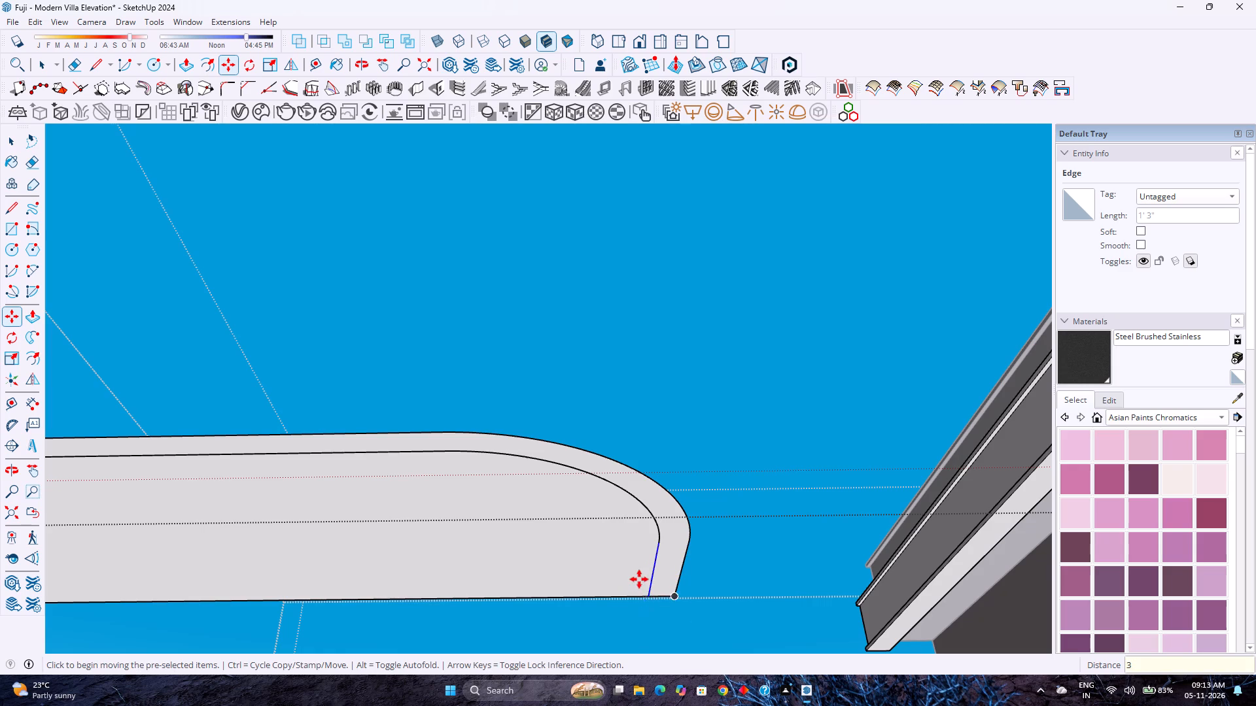
Copy the face's long outer side edge inward to the open endpoint of the first inset corner arc.
scroll(640, 574, "down", 6)
scroll(640, 574, "up", 1)
scroll(640, 574, "down", 14)
middle_click_drag(184, 567, 361, 465, "shift")
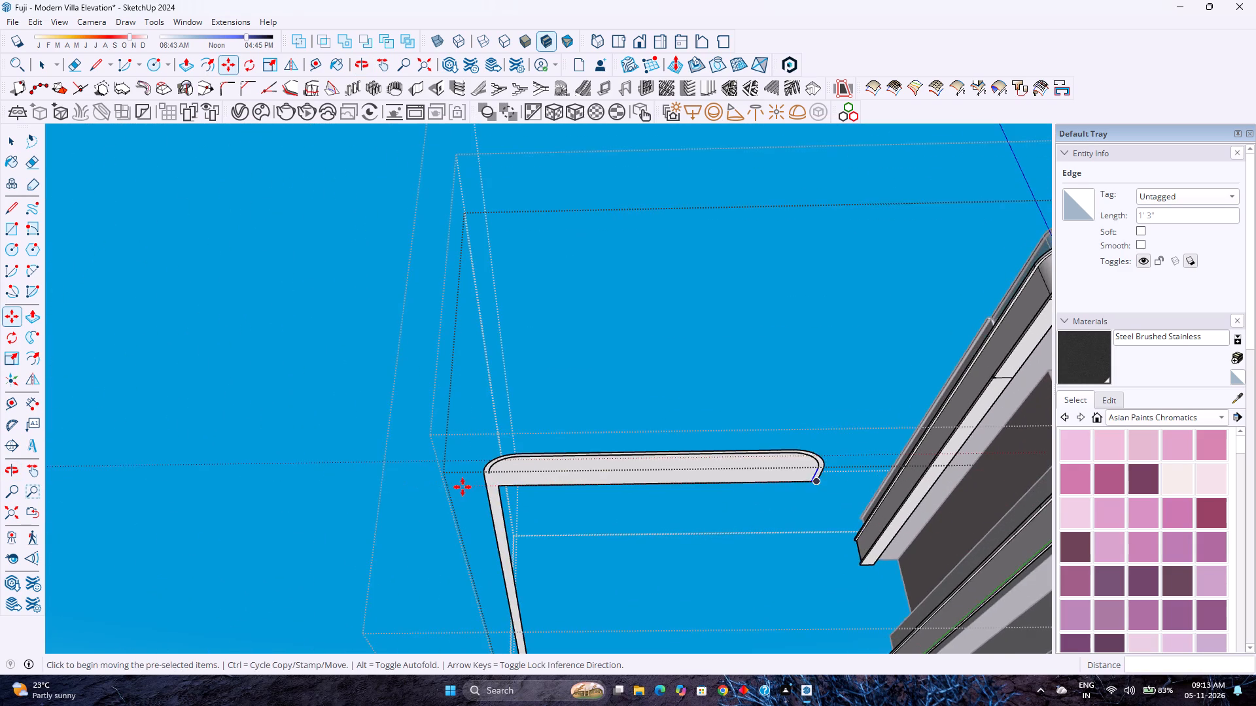
scroll(466, 486, "up", 3)
key("space")
scroll(500, 488, "up", 15)
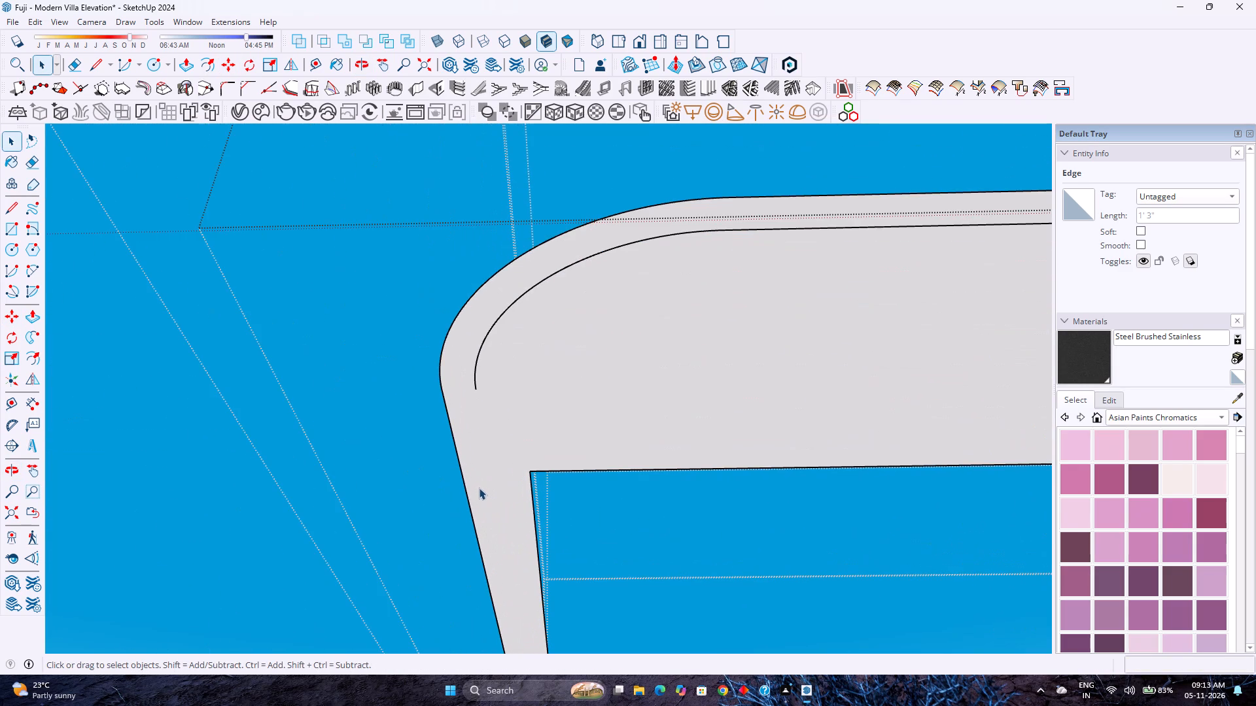
left_click(466, 491)
key("m")
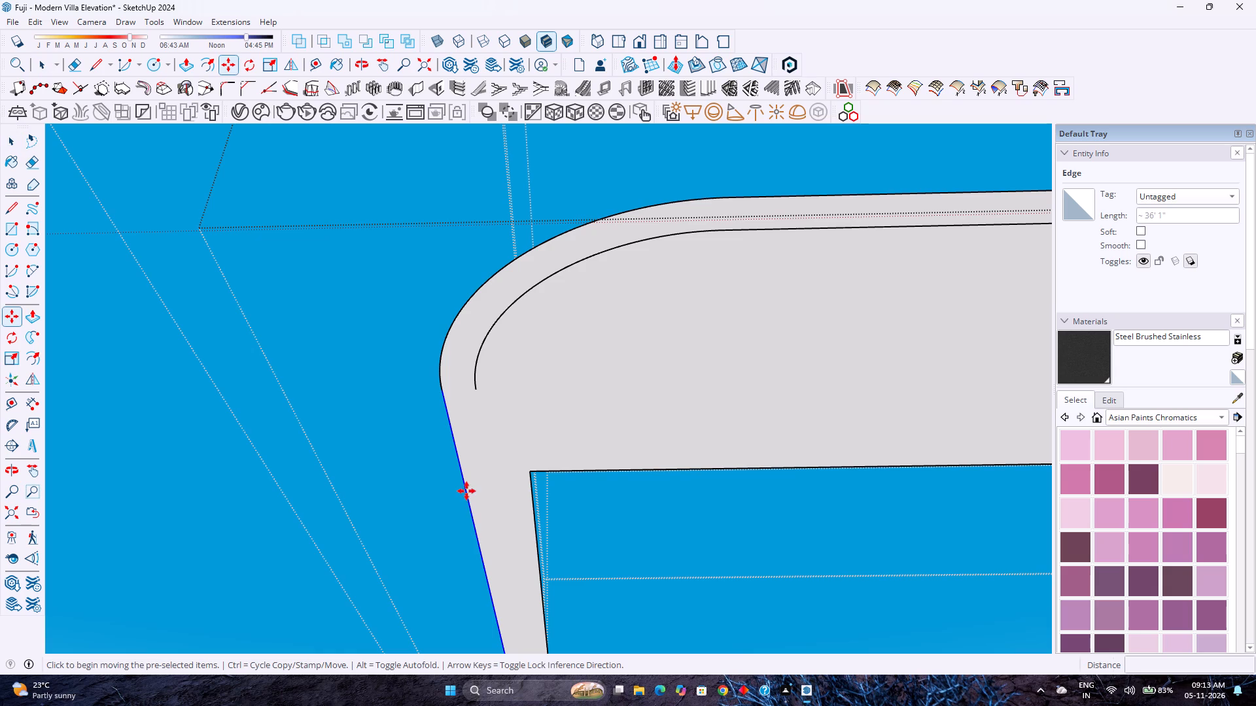
left_click(442, 393)
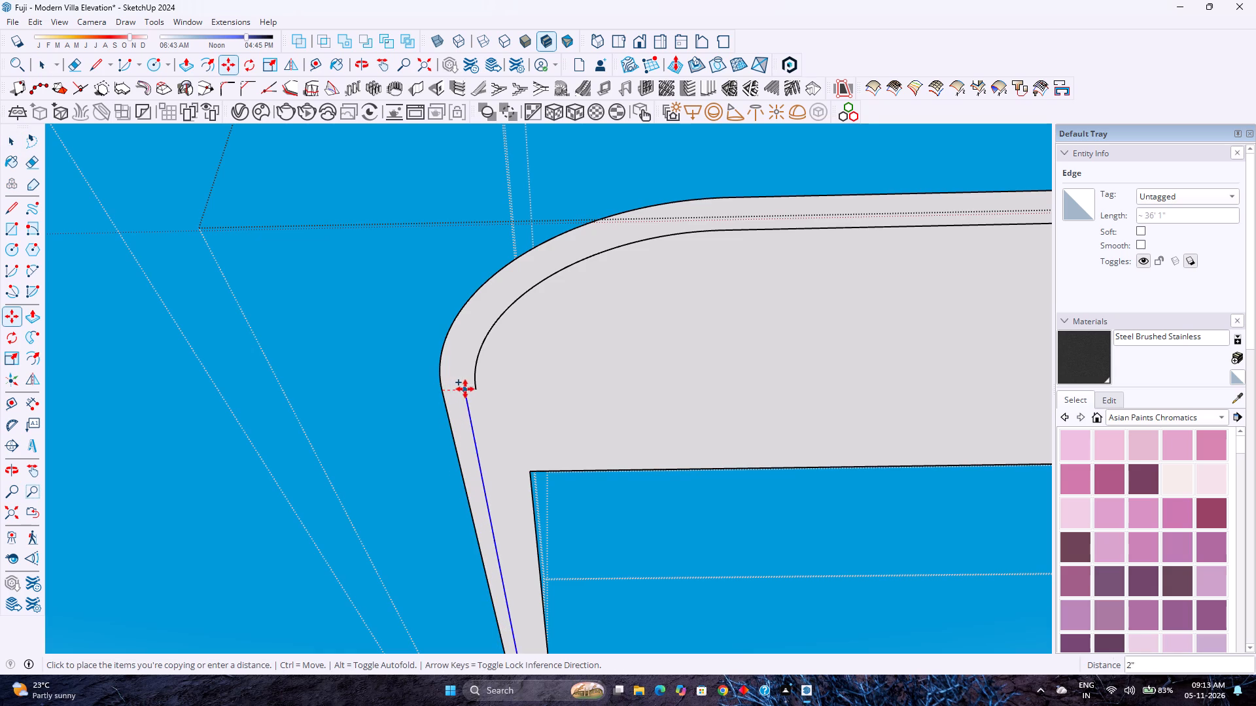
left_click(471, 389)
scroll(429, 414, "down", 10)
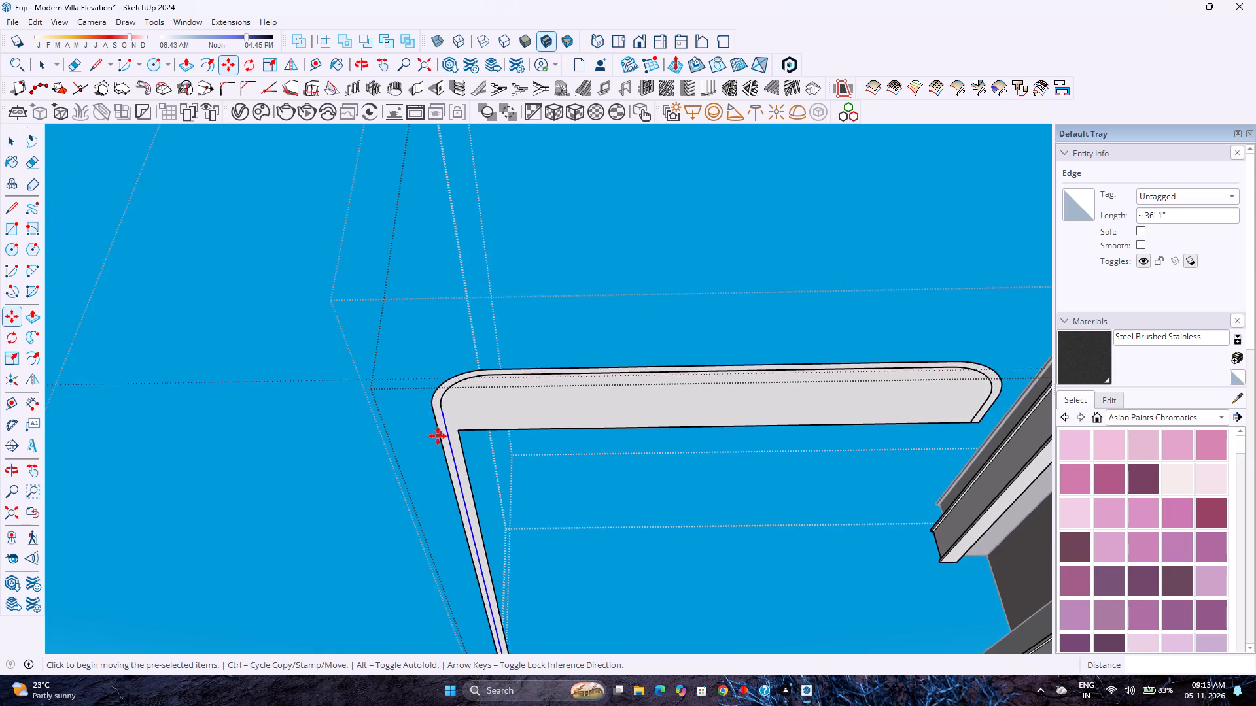
scroll(438, 436, "down", 7)
Select the copied face and examine whether the inset edges split it into a border and an inner panel.
key("space")
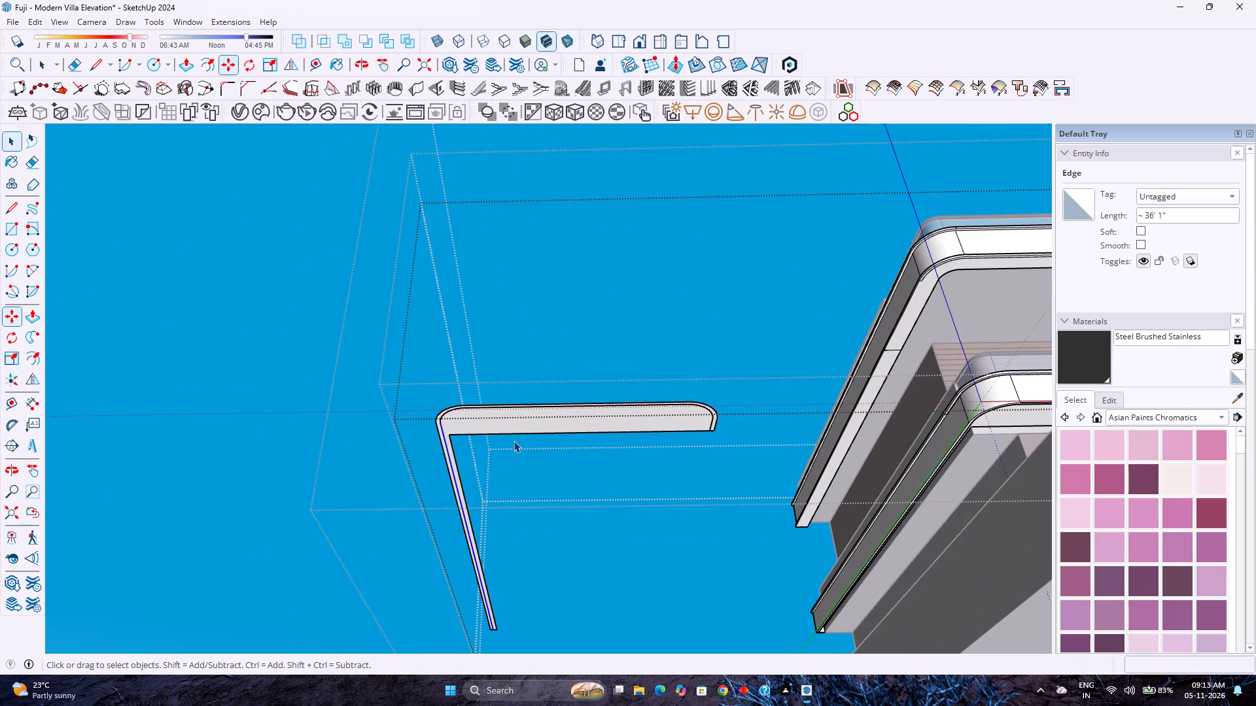
scroll(453, 426, "up", 6)
left_click(450, 435)
scroll(436, 429, "up", 2)
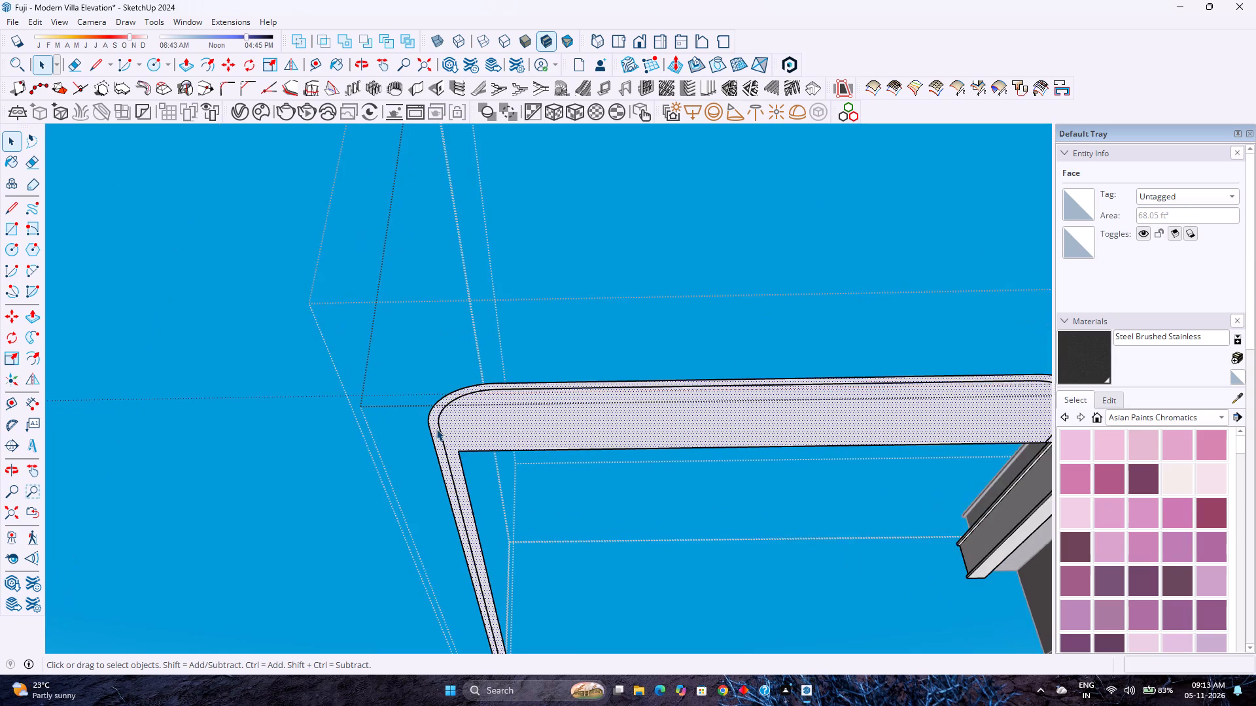
scroll(436, 429, "up", 11)
scroll(443, 450, "down", 13)
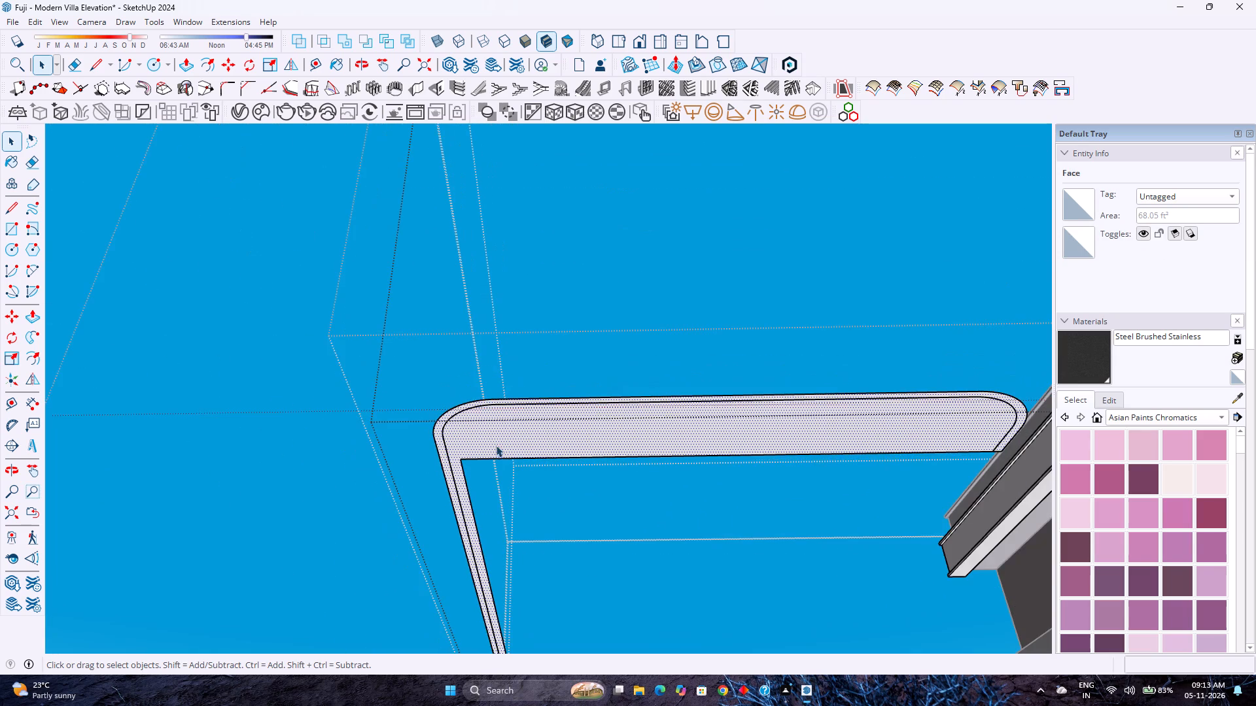
scroll(547, 445, "down", 9)
Draw a short line across the thin sliver projecting past the far end of the copied face's long side strip.
scroll(489, 681, "up", 2)
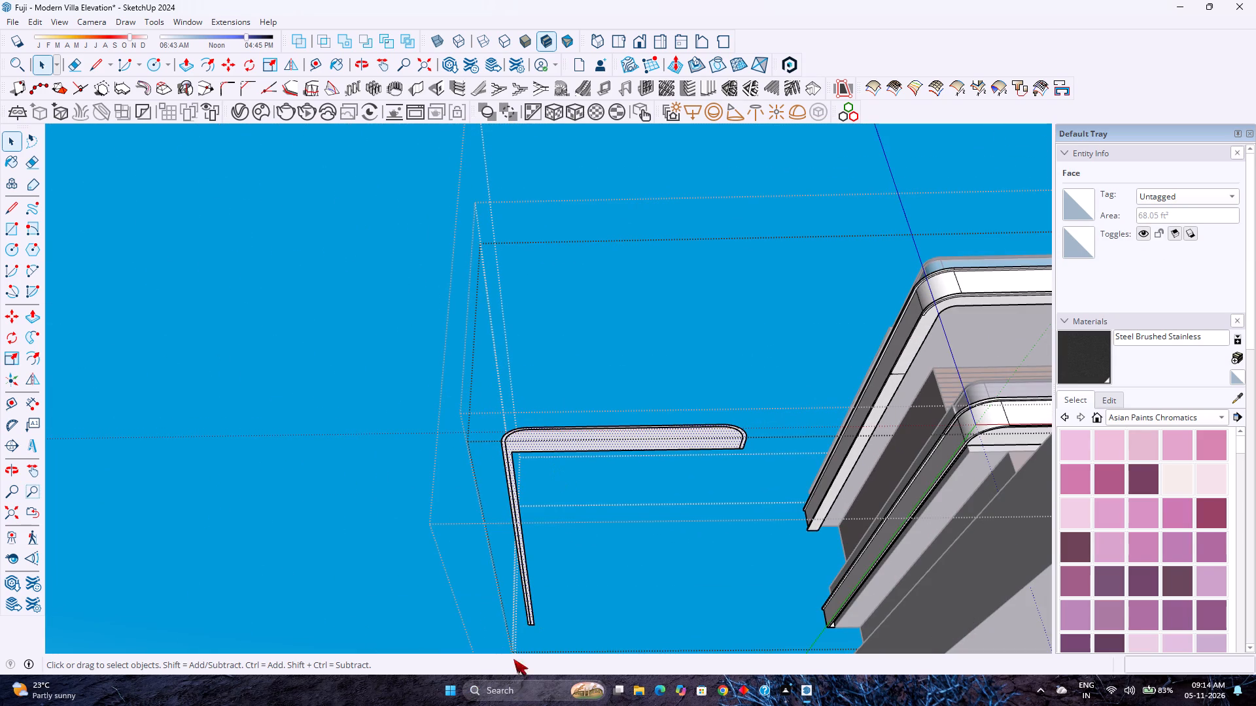
scroll(532, 644, "up", 7)
scroll(525, 612, "up", 14)
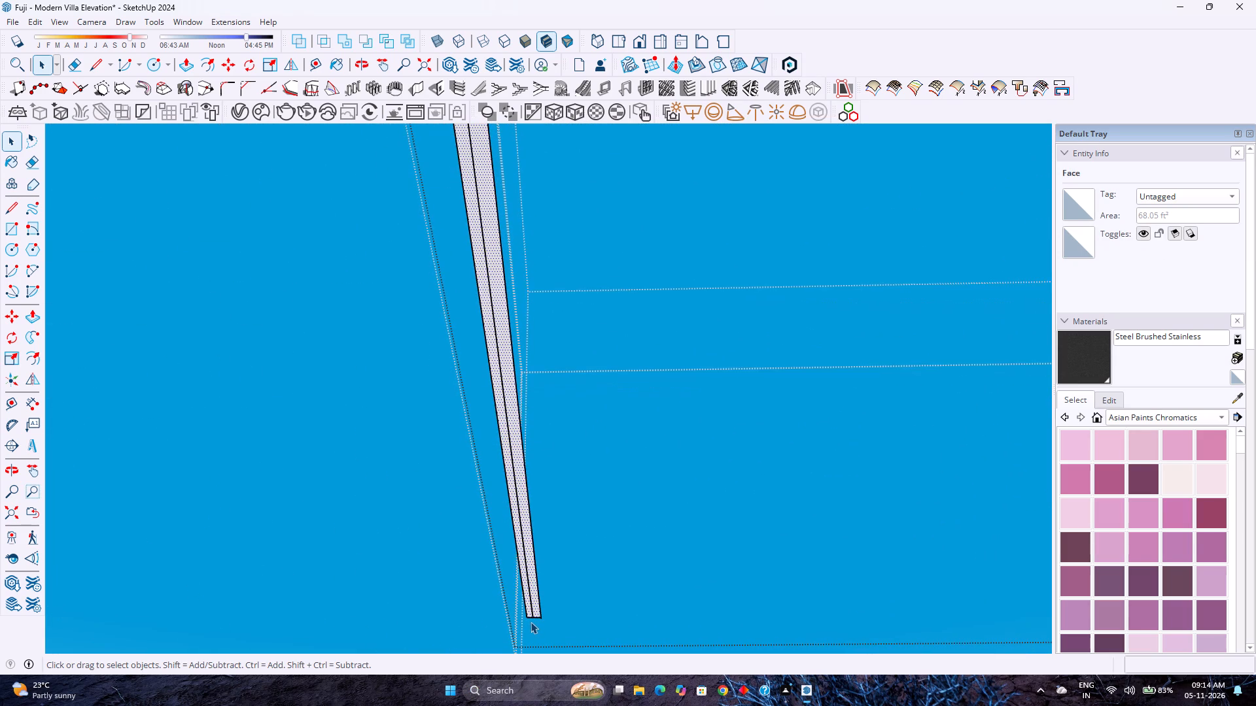
scroll(531, 622, "up", 20)
scroll(531, 622, "up", 16)
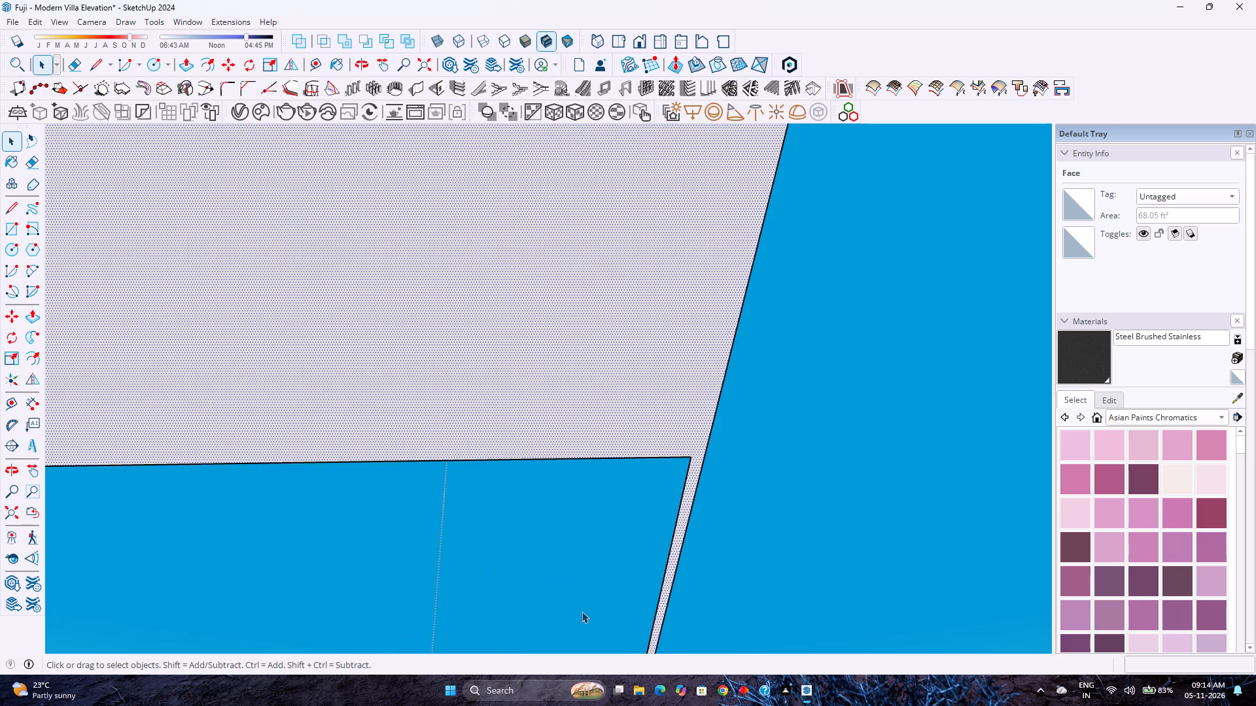
scroll(582, 611, "down", 1)
key("l")
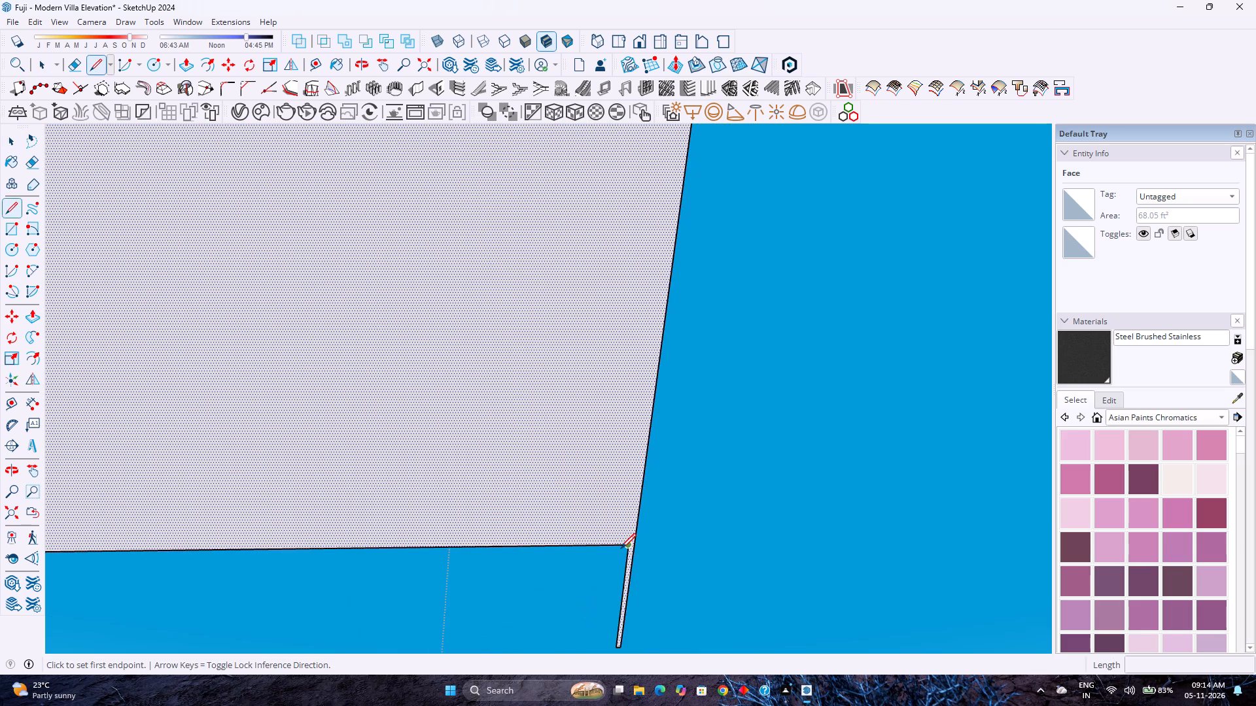
left_click(625, 547)
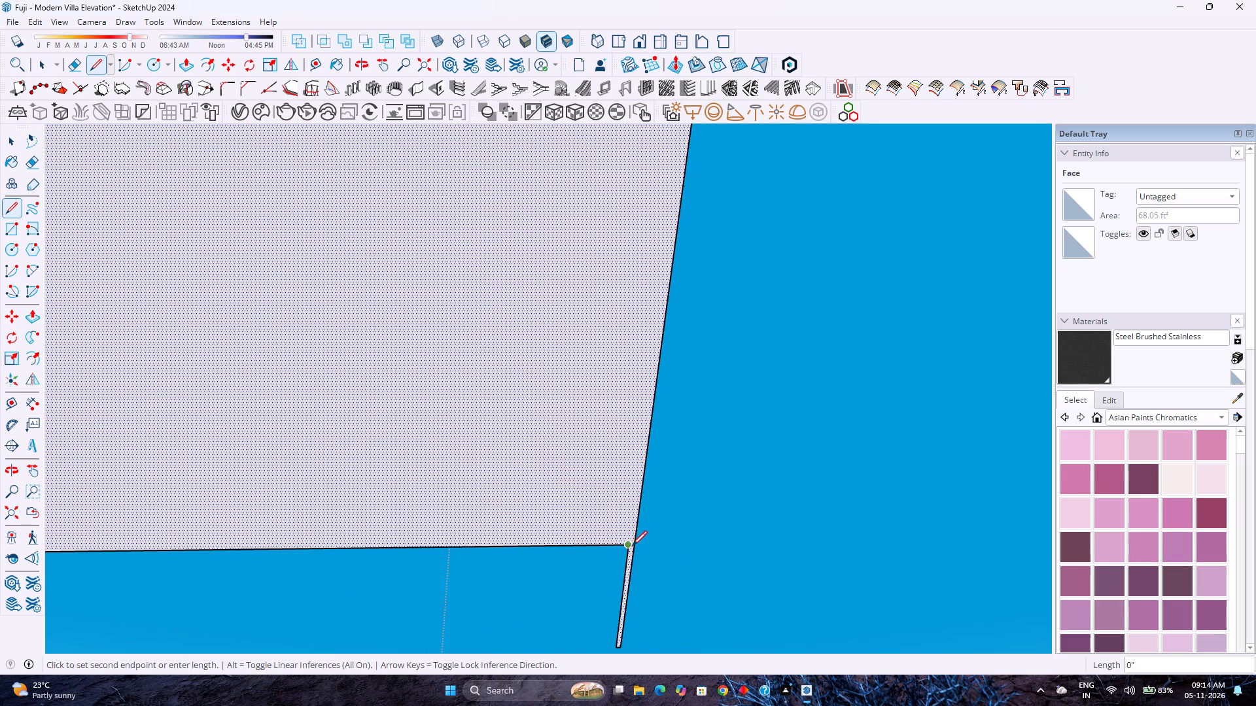
left_click(637, 546)
Erase the thin sliver projecting past the far end of the copied face's long side strip.
key("e")
left_click_drag(648, 586, 645, 587)
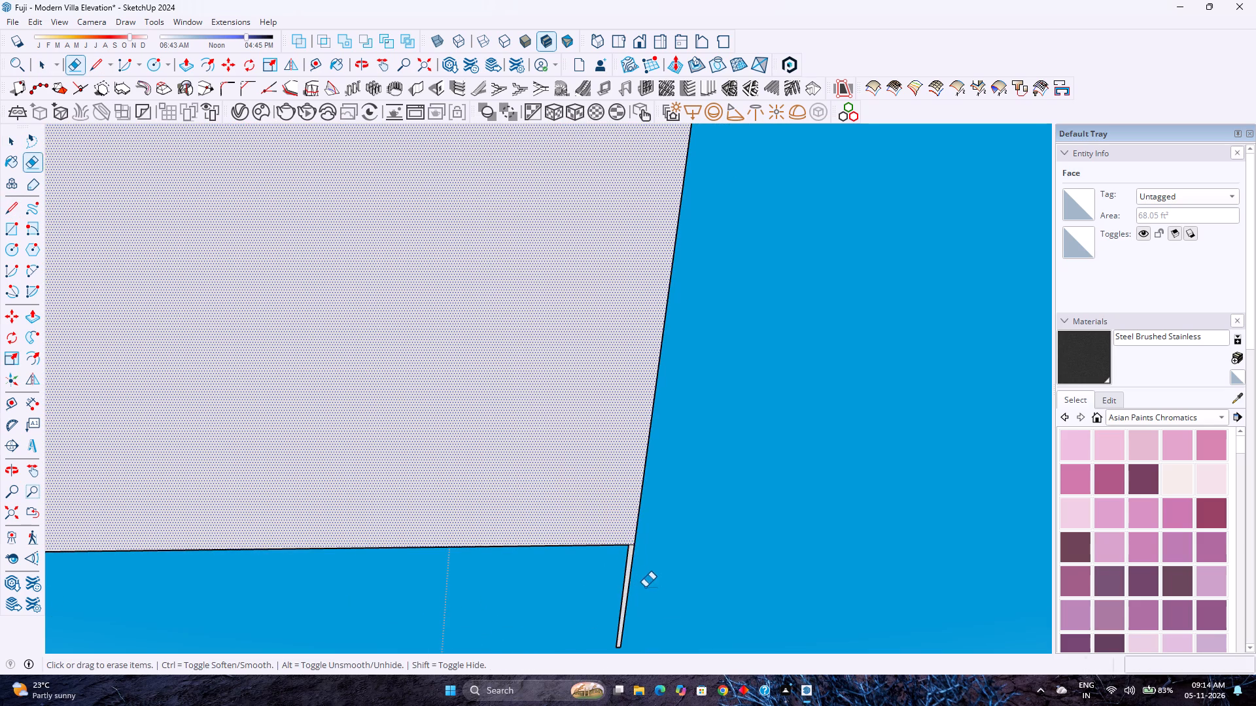
left_click_drag(645, 587, 558, 589)
scroll(561, 588, "down", 5)
left_click_drag(580, 597, 574, 604)
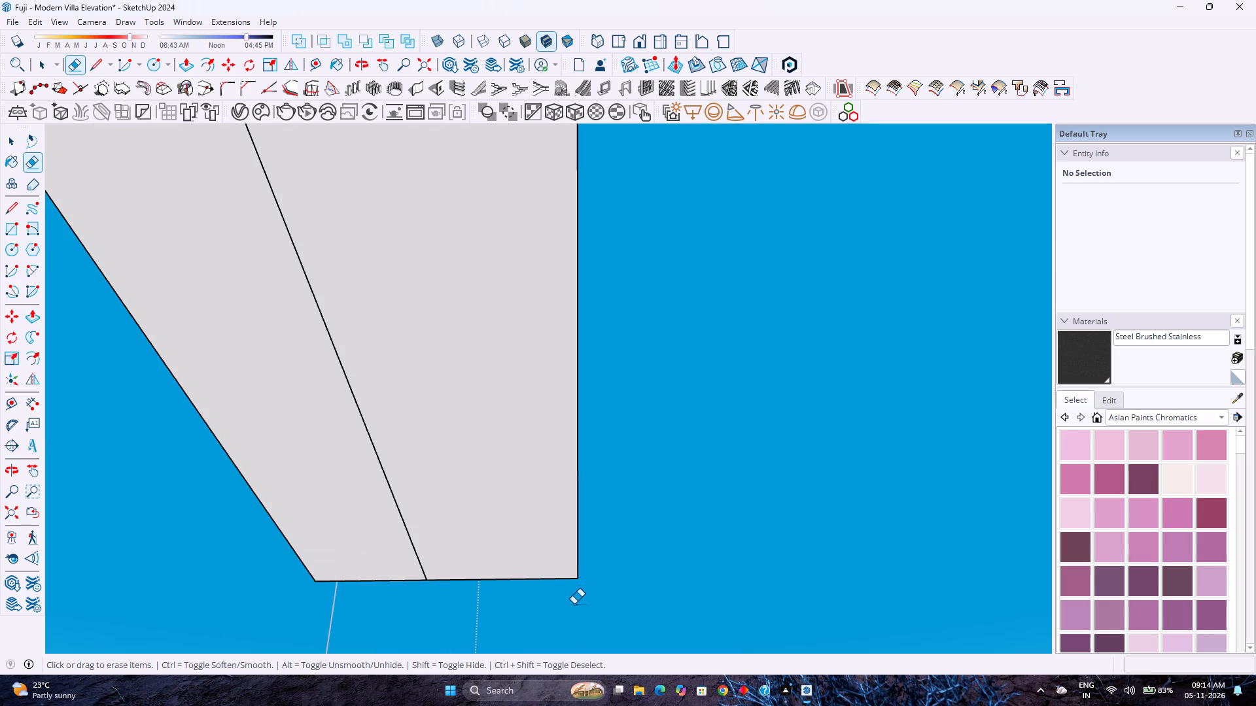
left_click_drag(574, 604, 573, 601)
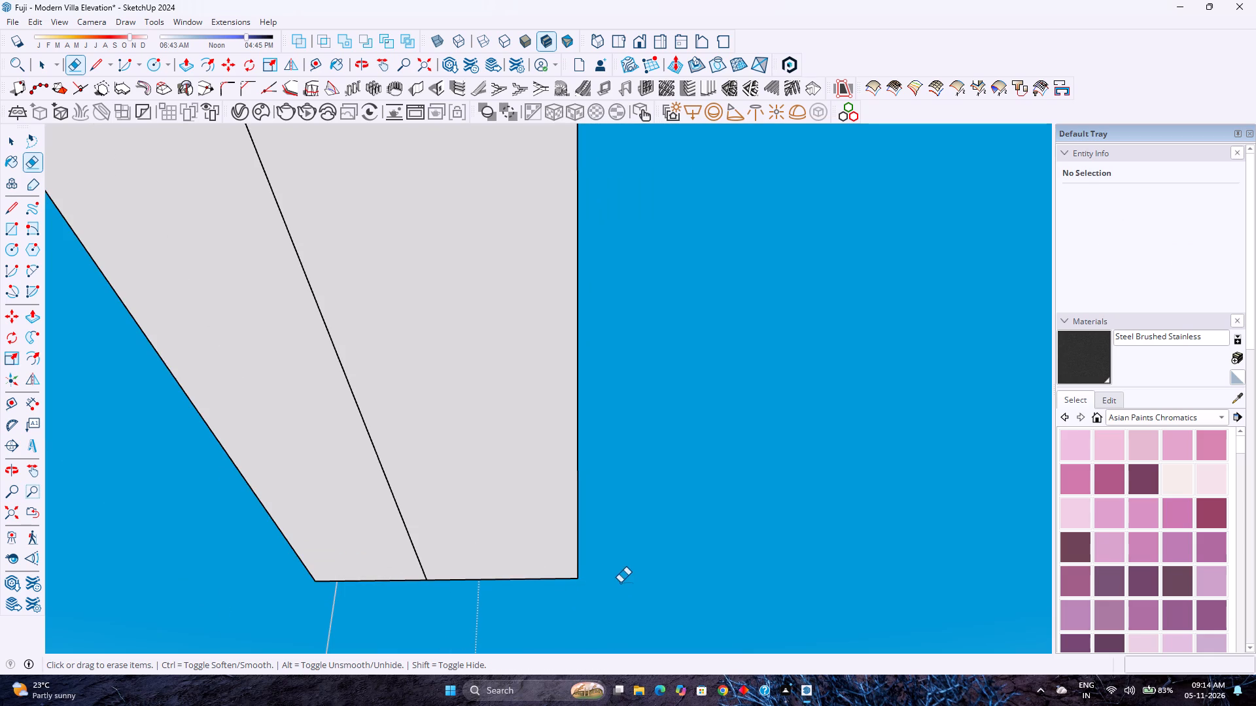
Delete the existing inset border line from the copied face: the long side edge, both corner arcs, the outer edge and the short end edge.
key("space")
scroll(558, 569, "down", 20)
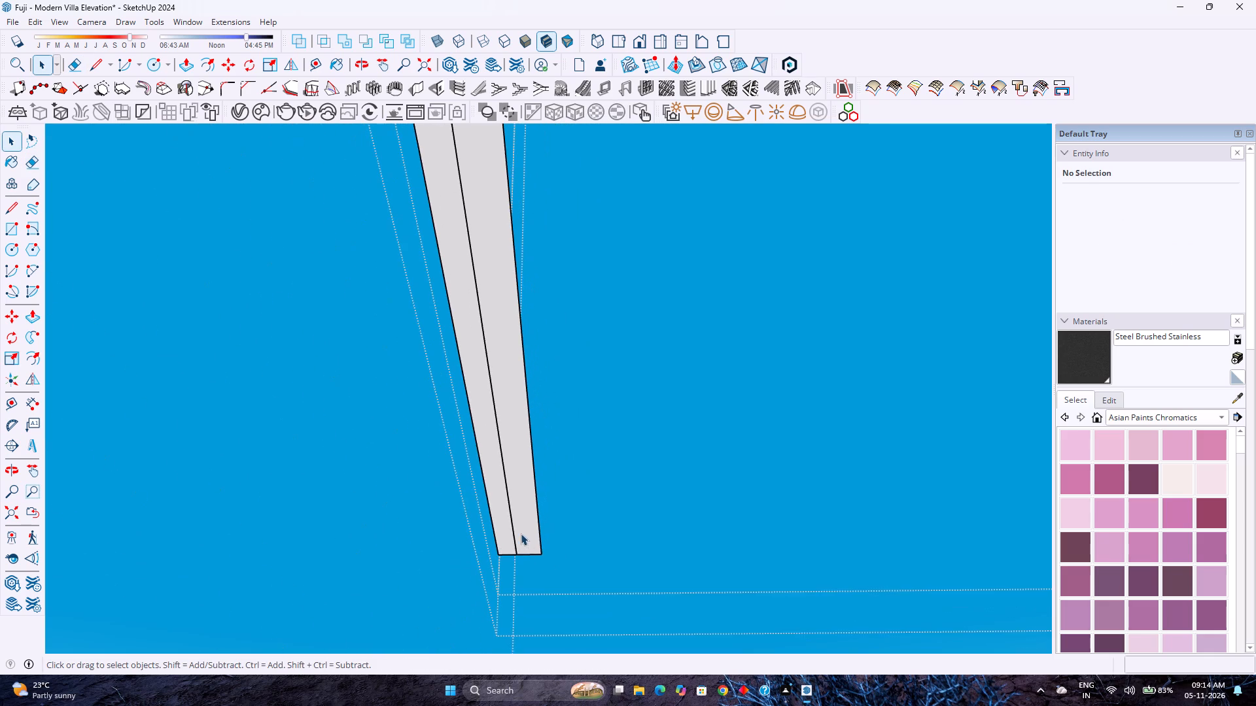
scroll(387, 471, "down", 6)
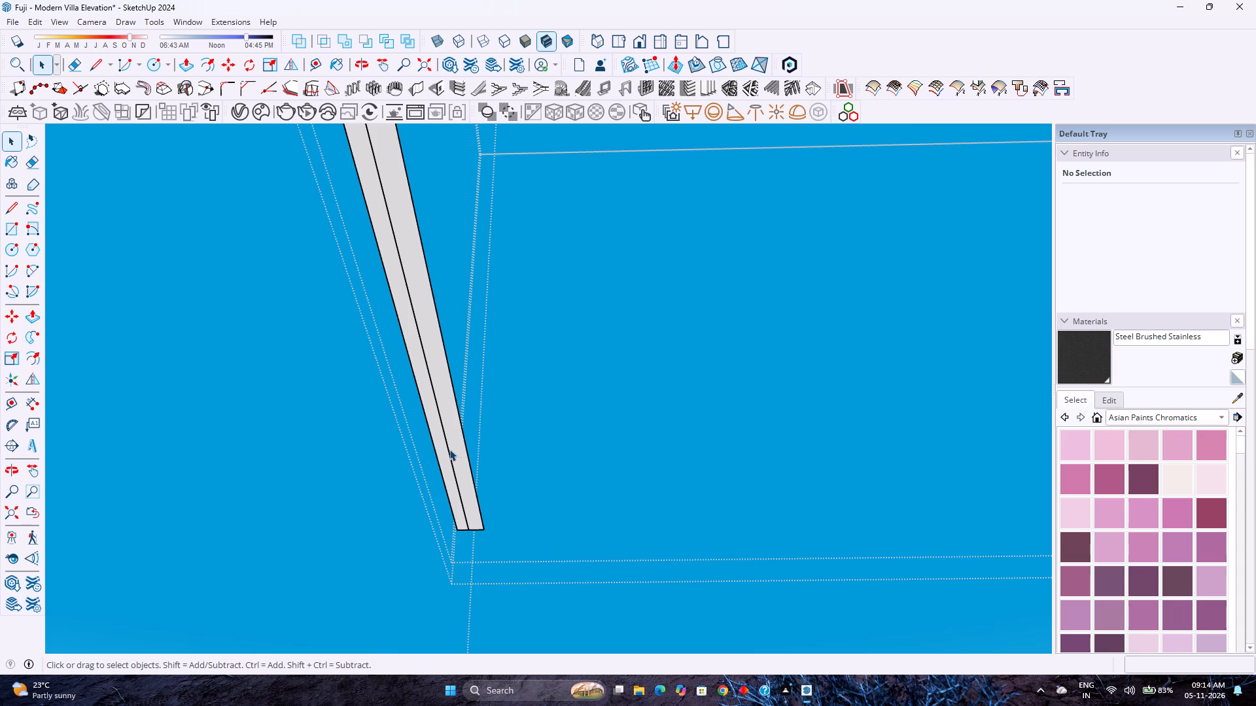
left_click(448, 449)
scroll(448, 449, "down", 9)
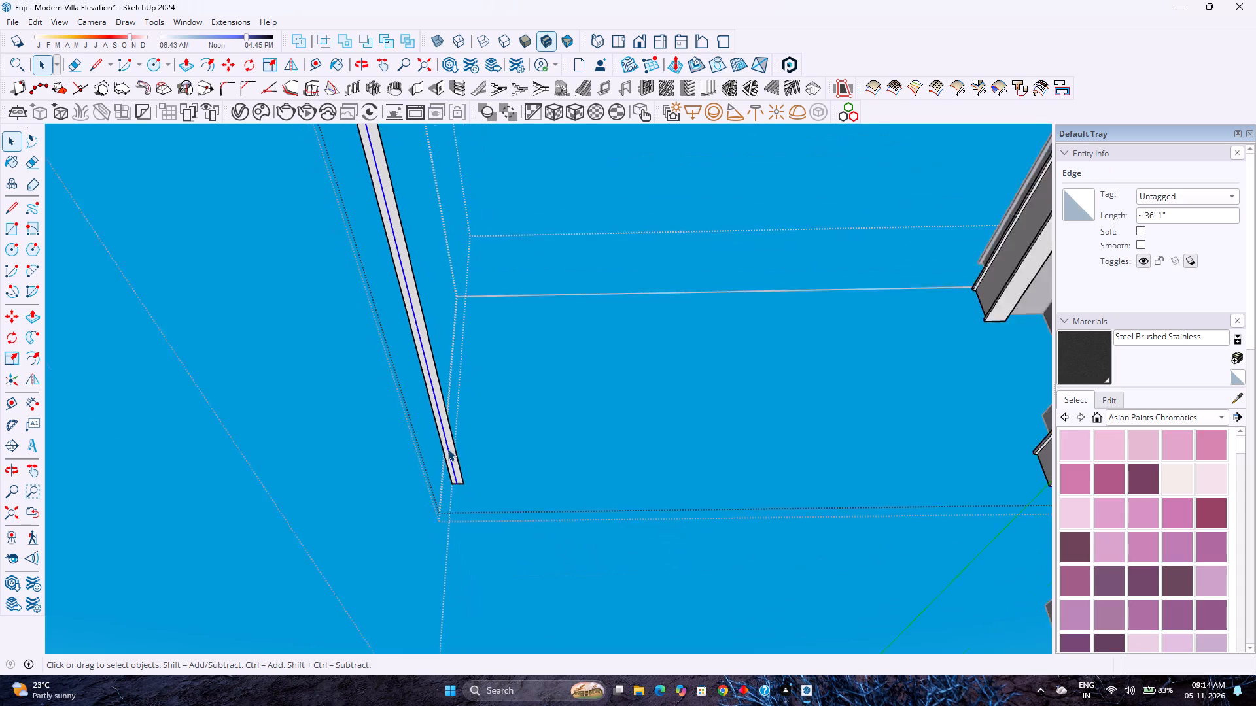
scroll(448, 449, "down", 12)
scroll(484, 255, "up", 2)
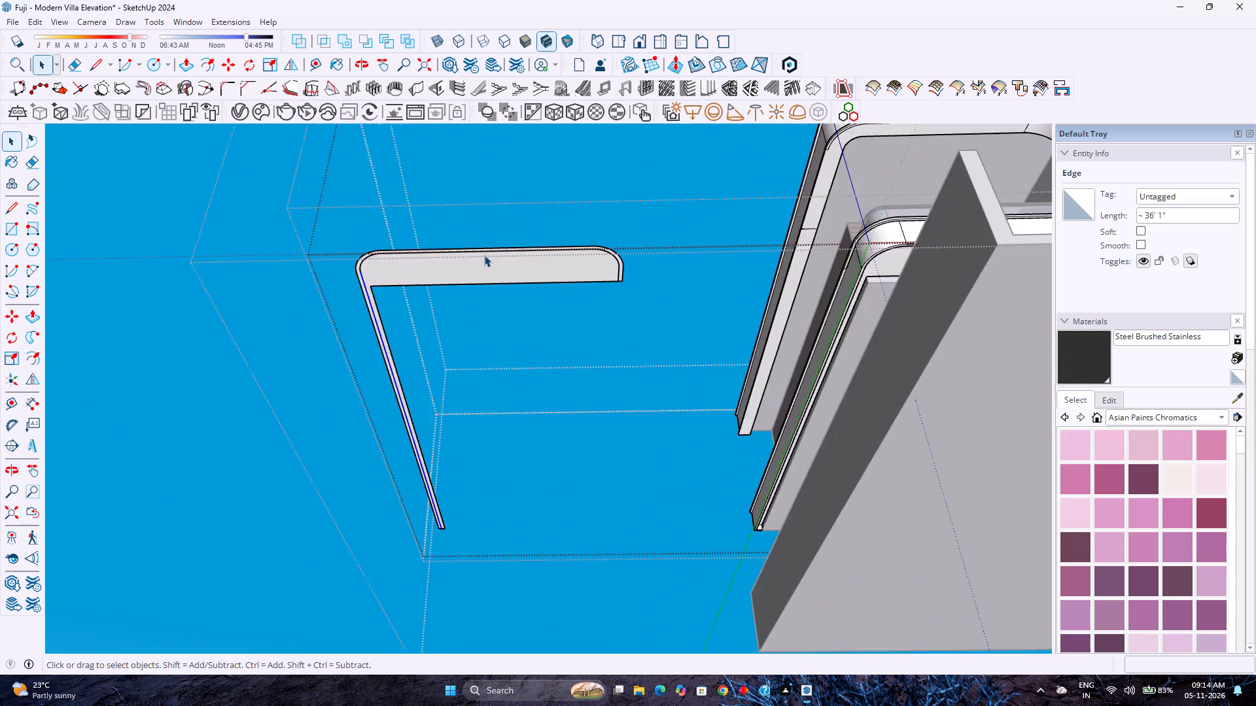
scroll(484, 255, "up", 6)
scroll(288, 280, "up", 10)
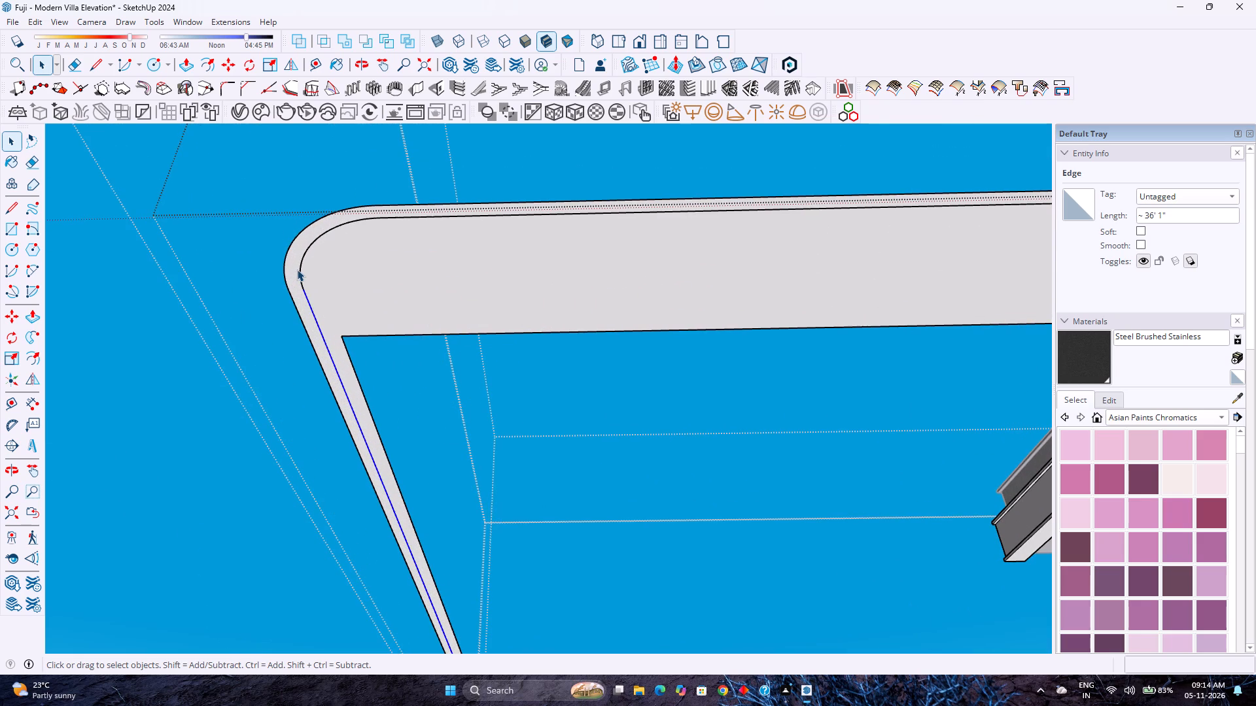
left_click(302, 263, "ctrl")
left_click(442, 216, "ctrl")
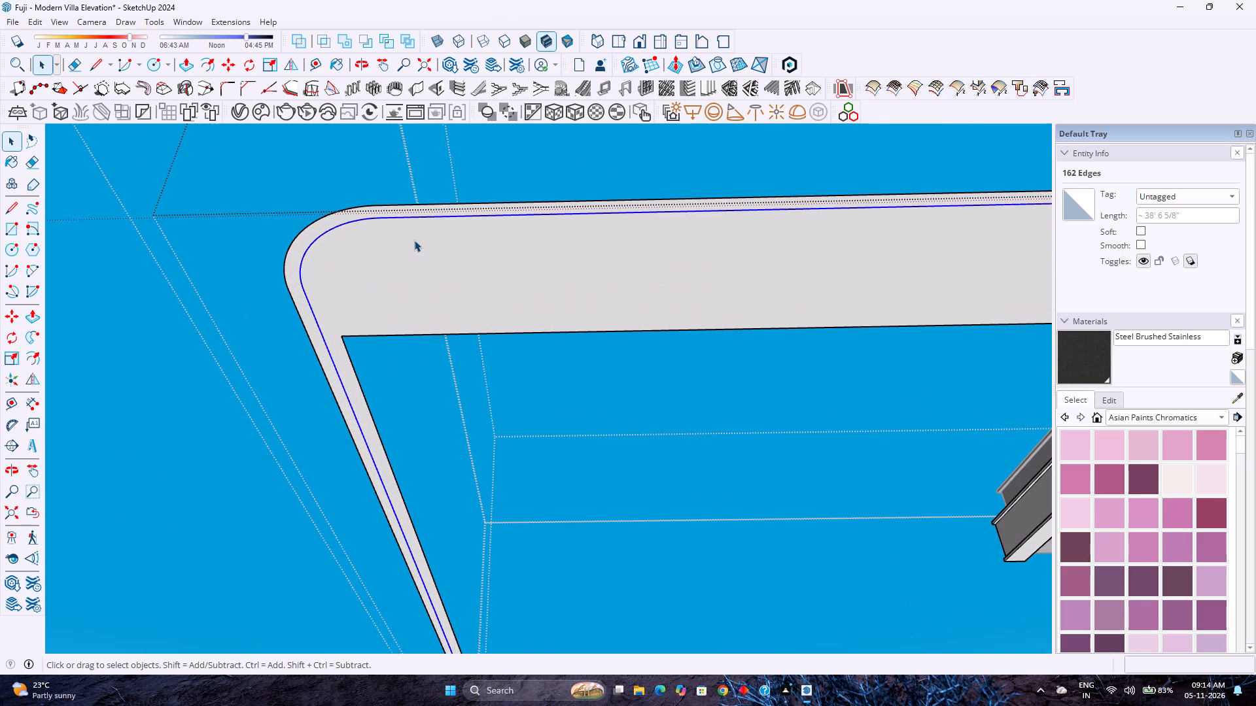
scroll(414, 240, "down", 9)
scroll(763, 218, "up", 4)
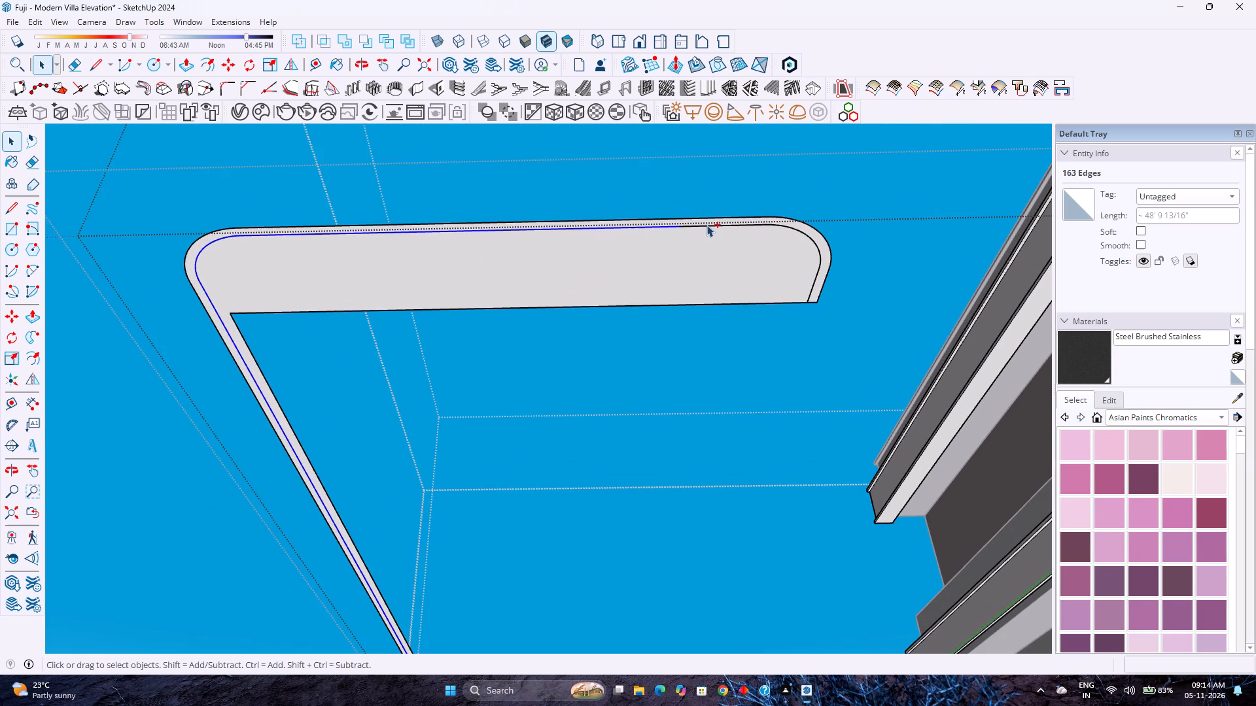
left_click(706, 226, "ctrl")
left_click(804, 233, "ctrl")
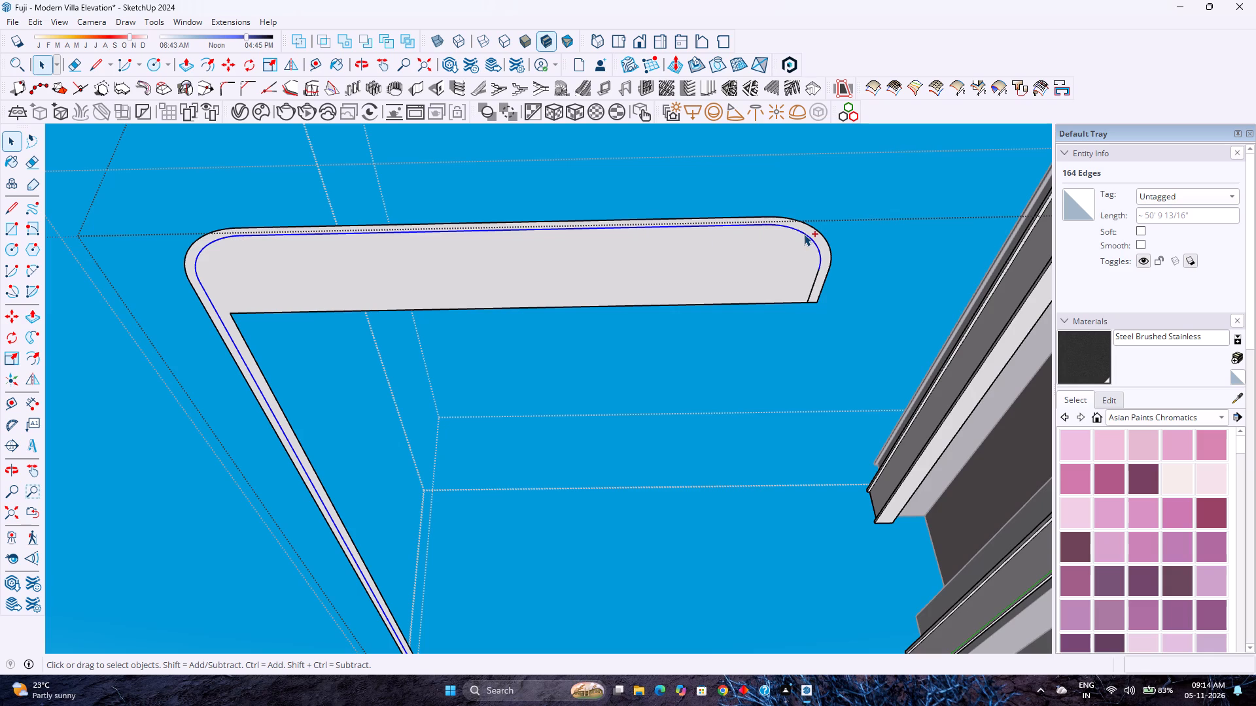
left_click(812, 284, "ctrl")
scroll(816, 284, "up", 2)
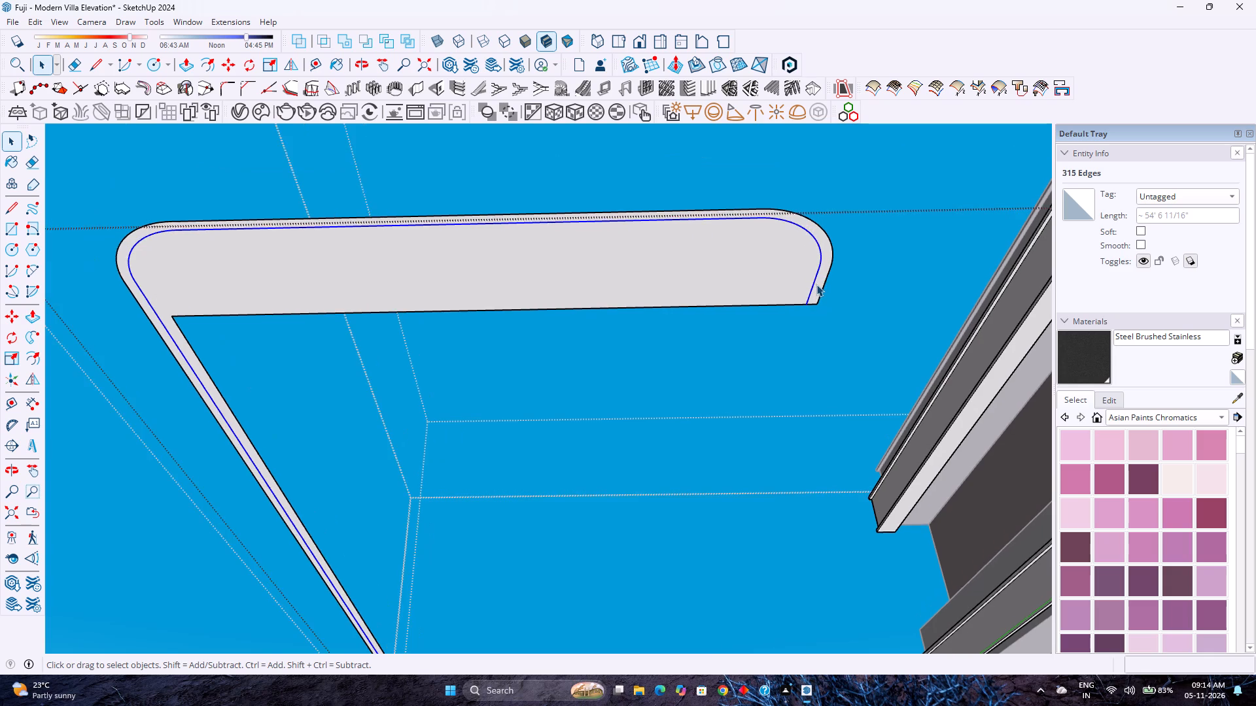
scroll(816, 284, "up", 2)
scroll(819, 288, "down", 3)
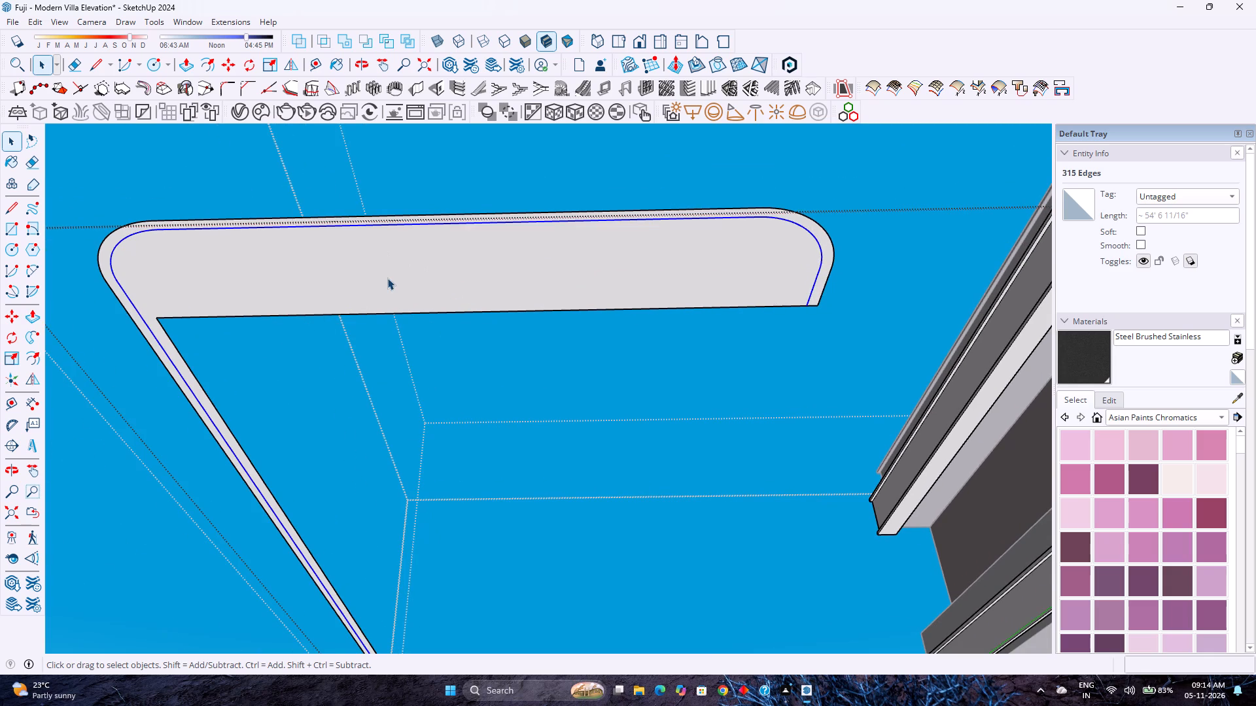
key("Delete")
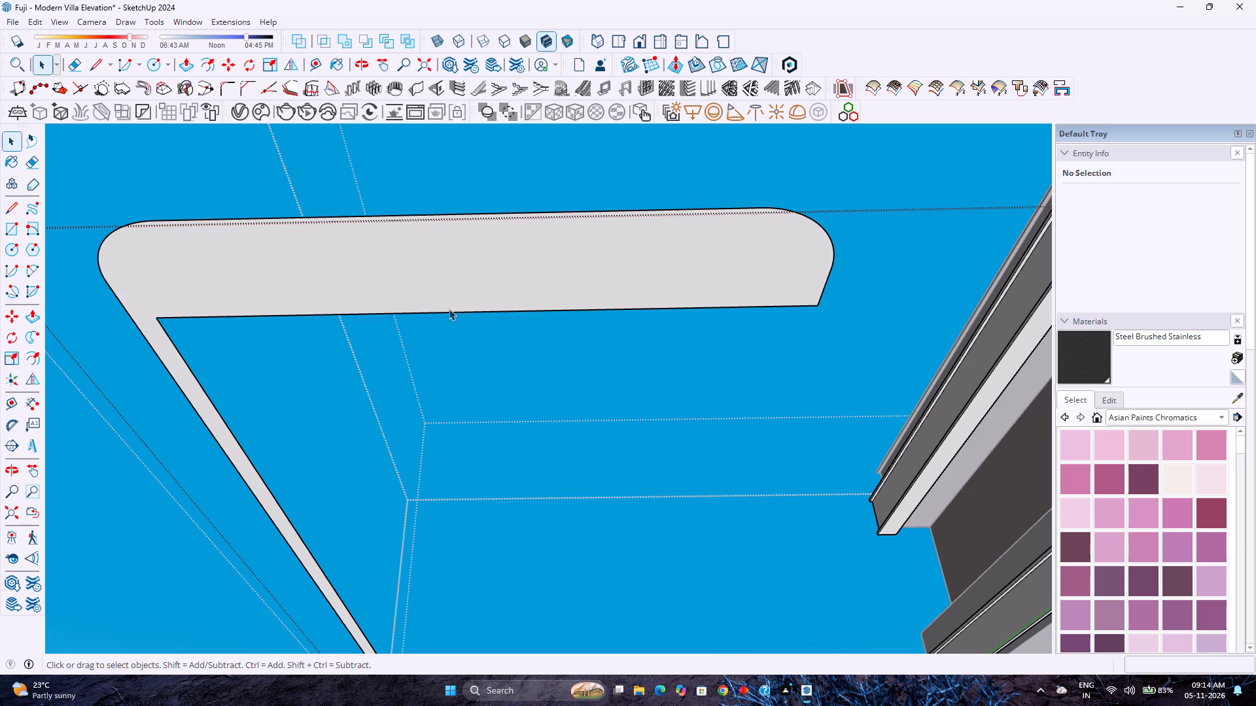
Offset the copied face's whole outline inward by 2.5 inches.
left_click(480, 251)
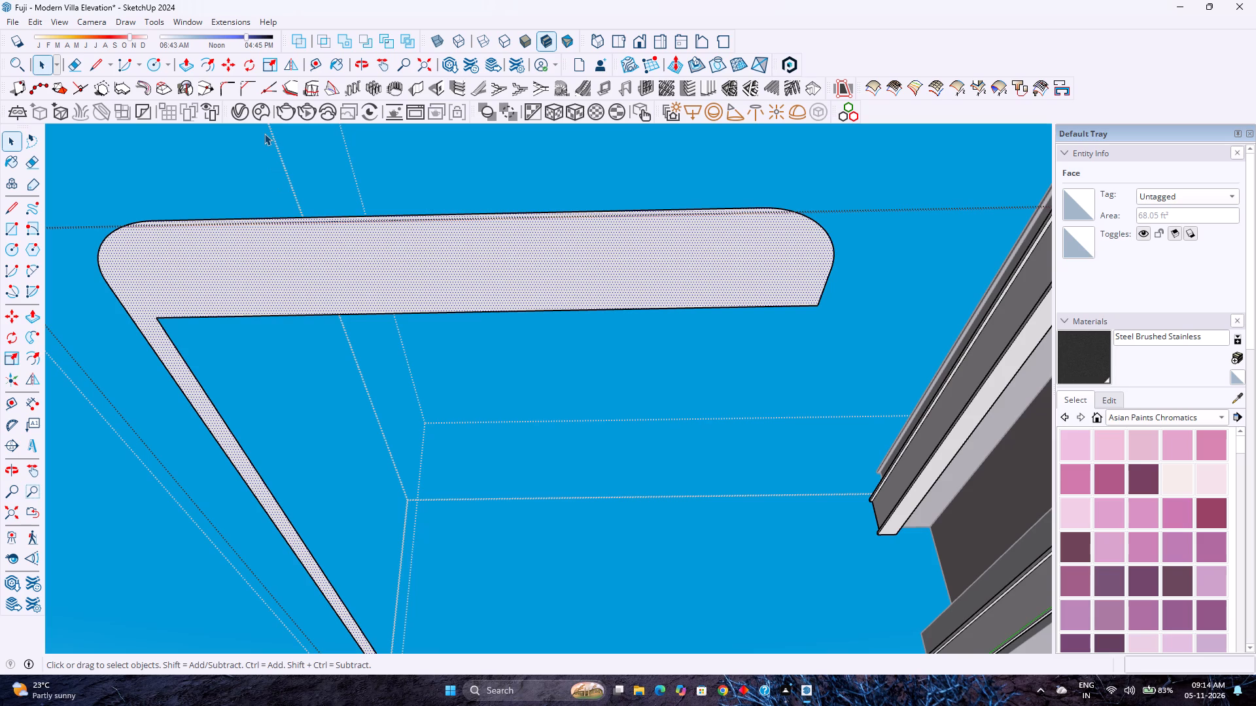
left_click(200, 65)
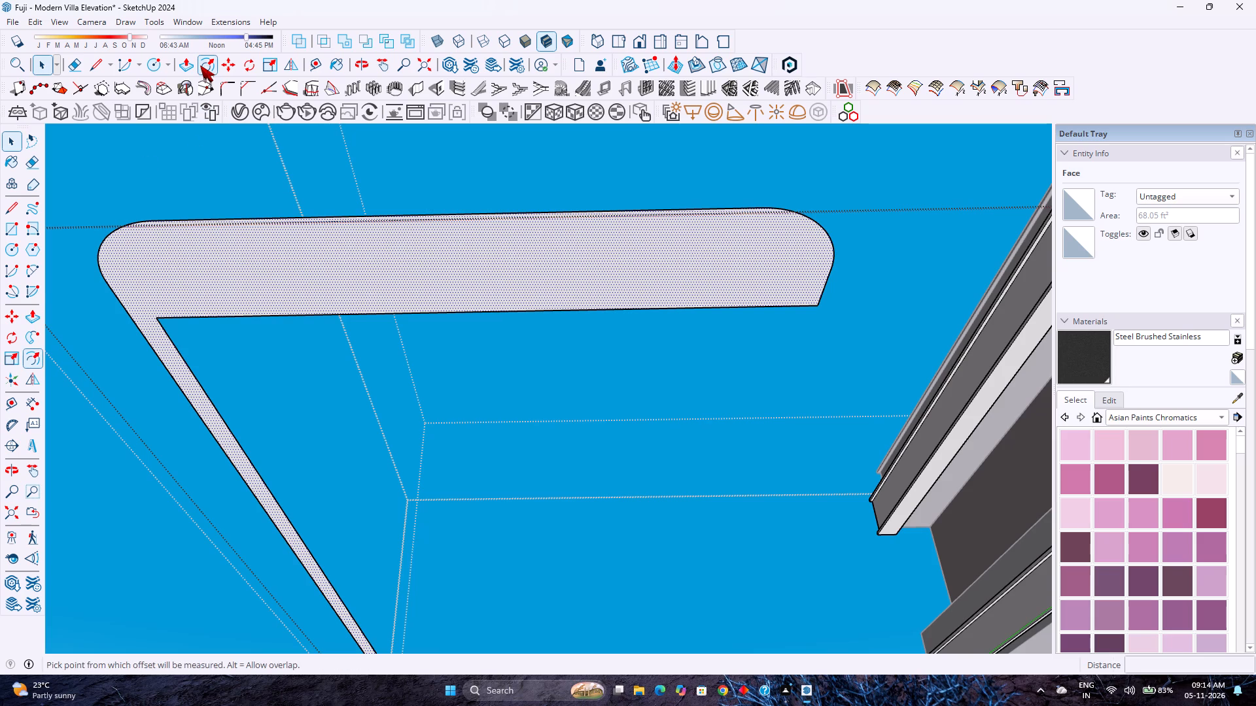
left_click(214, 235)
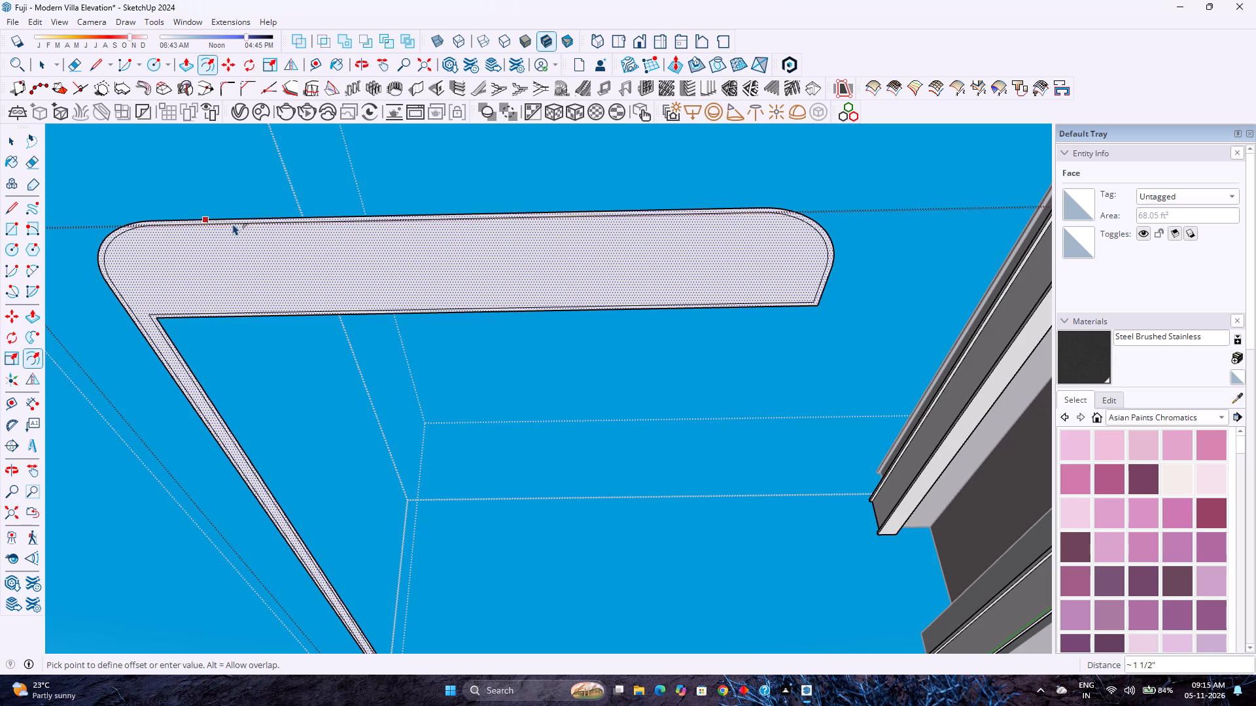
key("3")
key("Return")
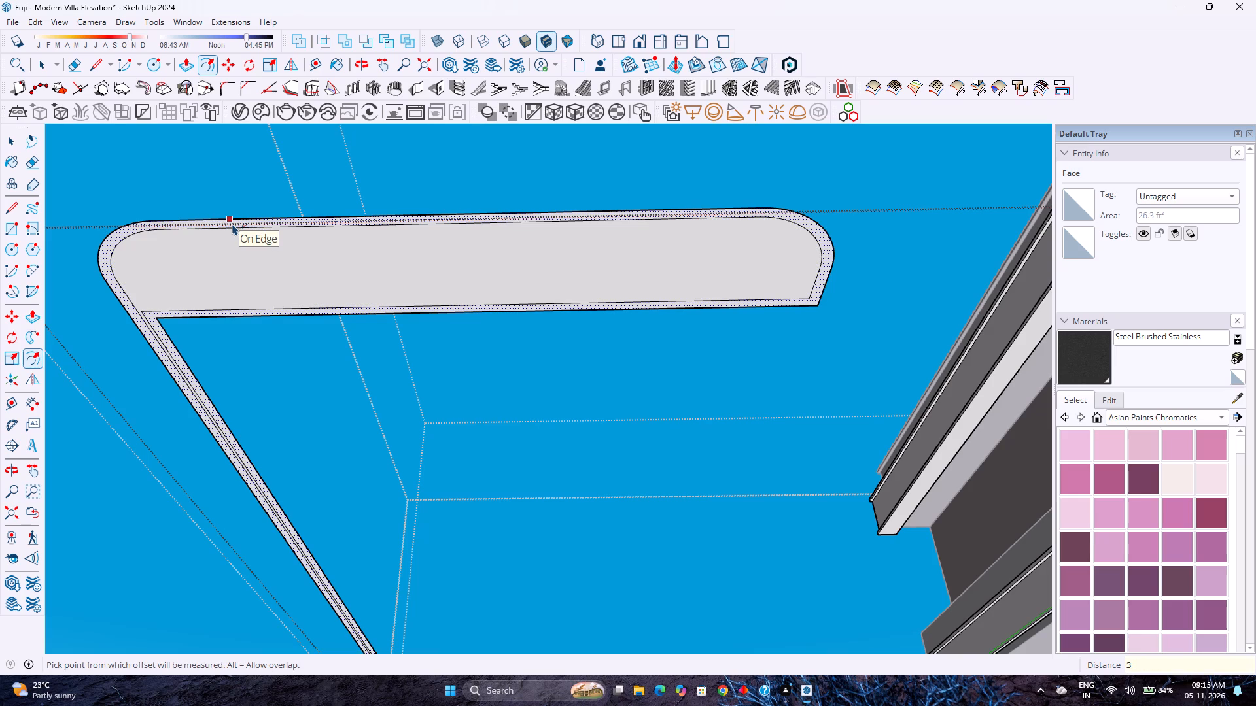
type("2.5")
key("Return")
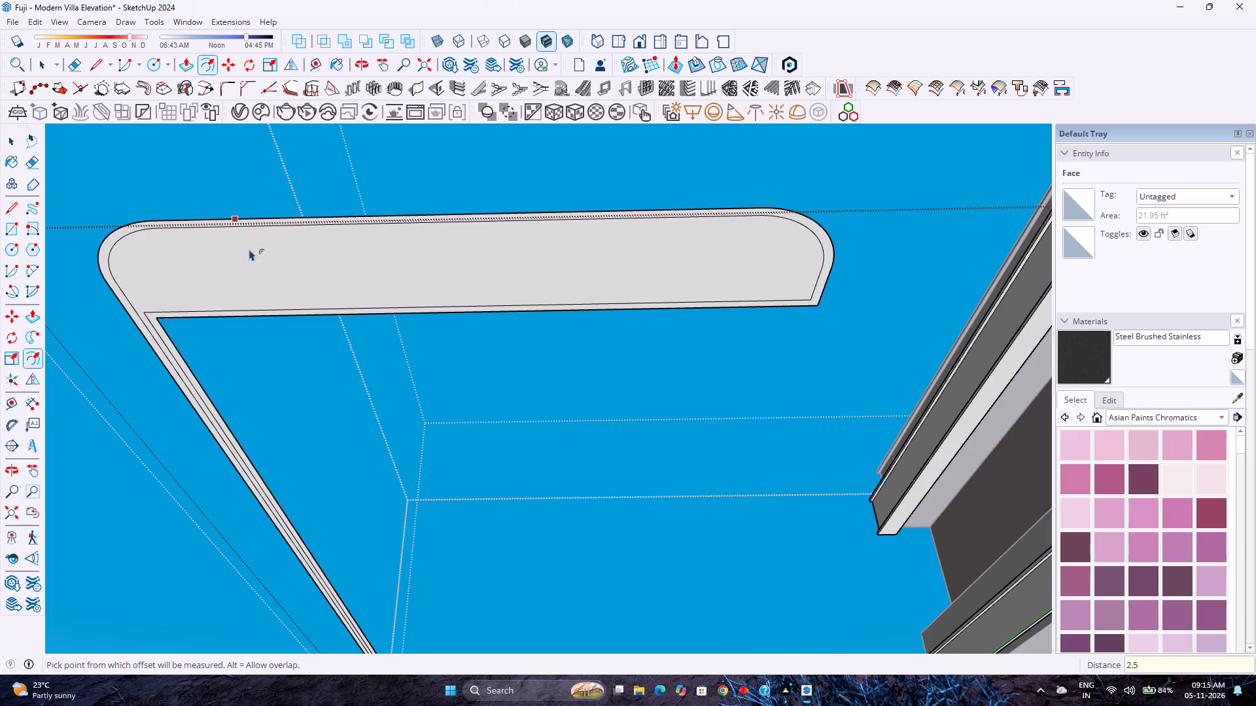
Draw a 2.5-inch line from the inset corner at the wide part's short end to the face's inner edge.
key("l")
scroll(830, 333, "up", 15)
left_click(813, 298)
left_click(809, 307)
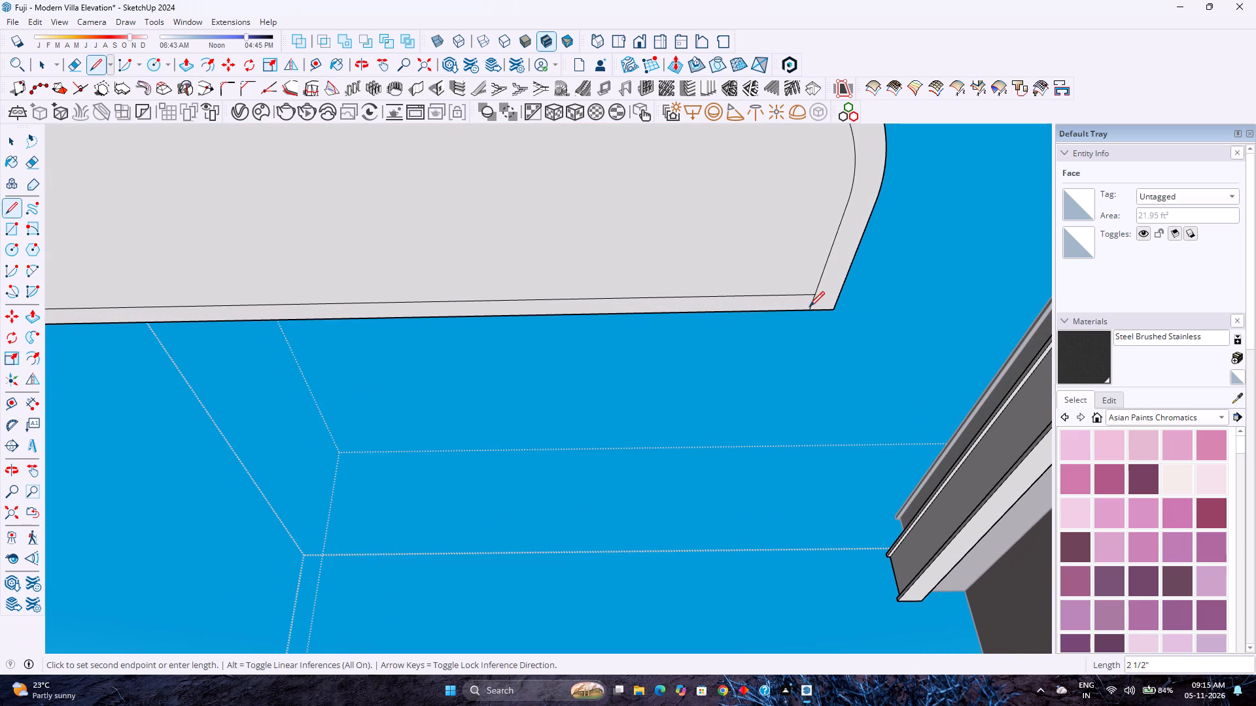
Draw a short line from the outer inset corner at the long strip's far end to the strip's end edge.
scroll(752, 340, "down", 13)
middle_click_drag(597, 433, 591, 428, "shift")
middle_click_drag(589, 421, 580, 341, "shift")
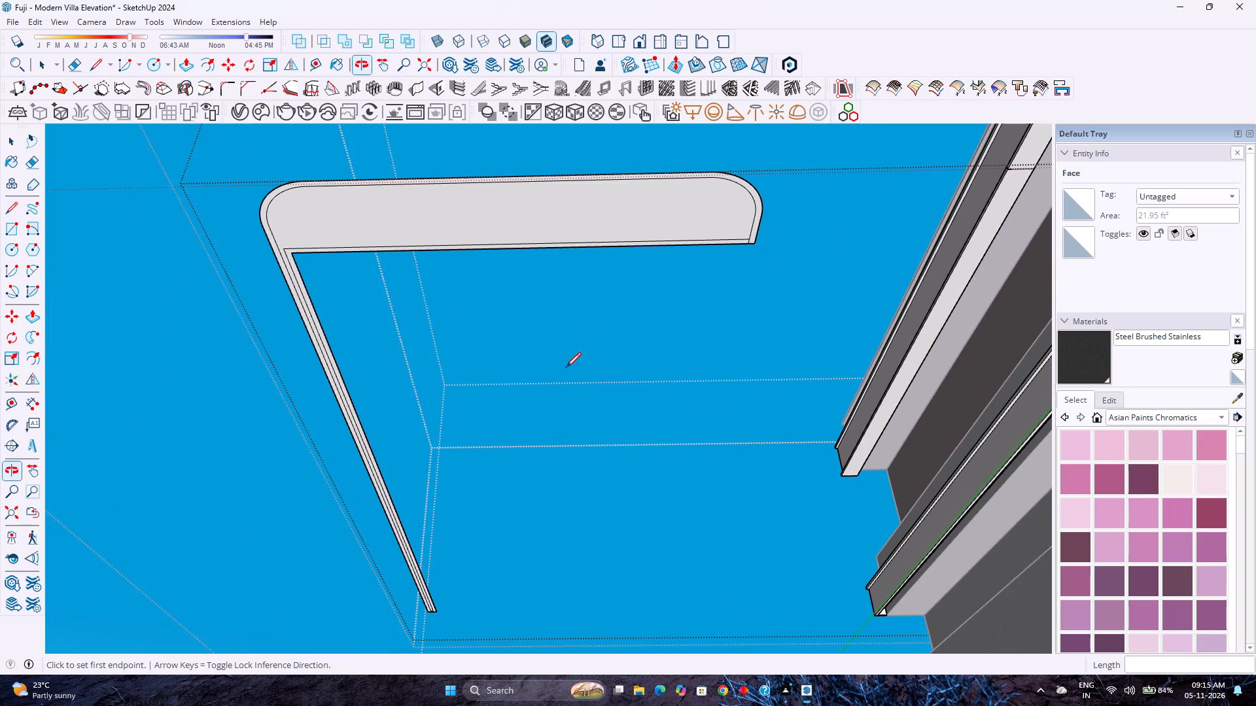
scroll(364, 633, "up", 20)
scroll(364, 633, "up", 6)
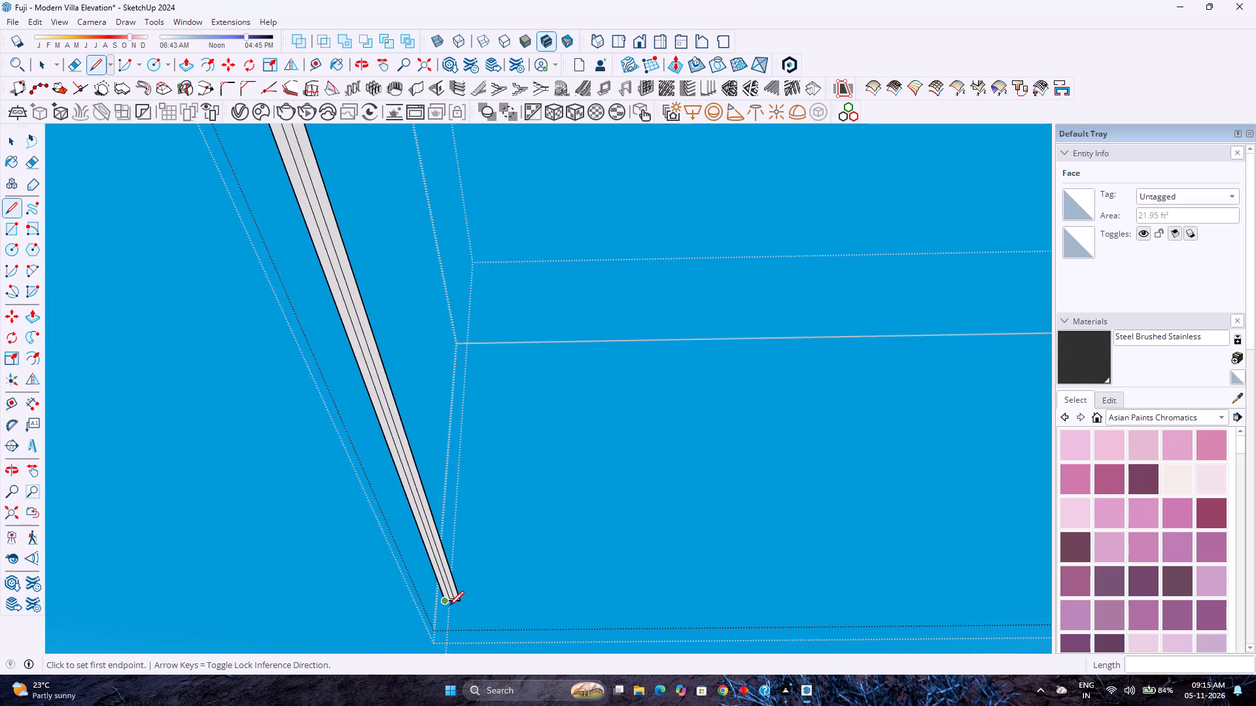
scroll(449, 606, "up", 20)
scroll(449, 606, "up", 1)
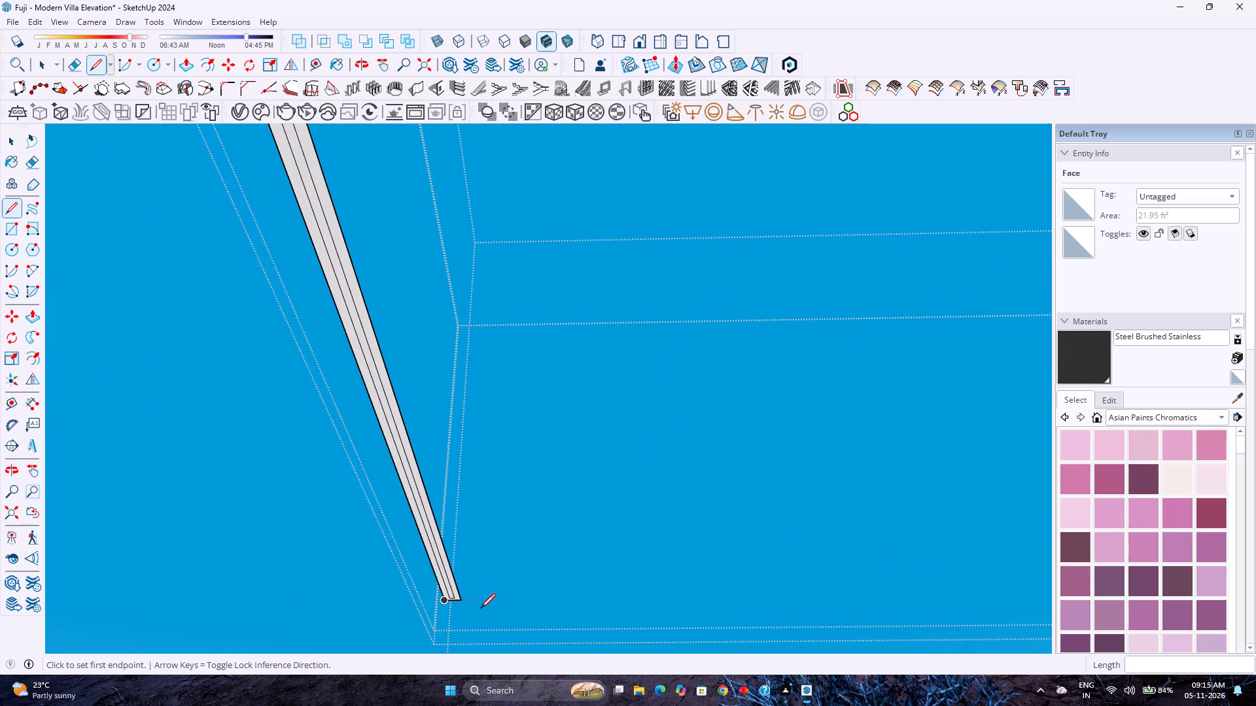
scroll(450, 603, "up", 19)
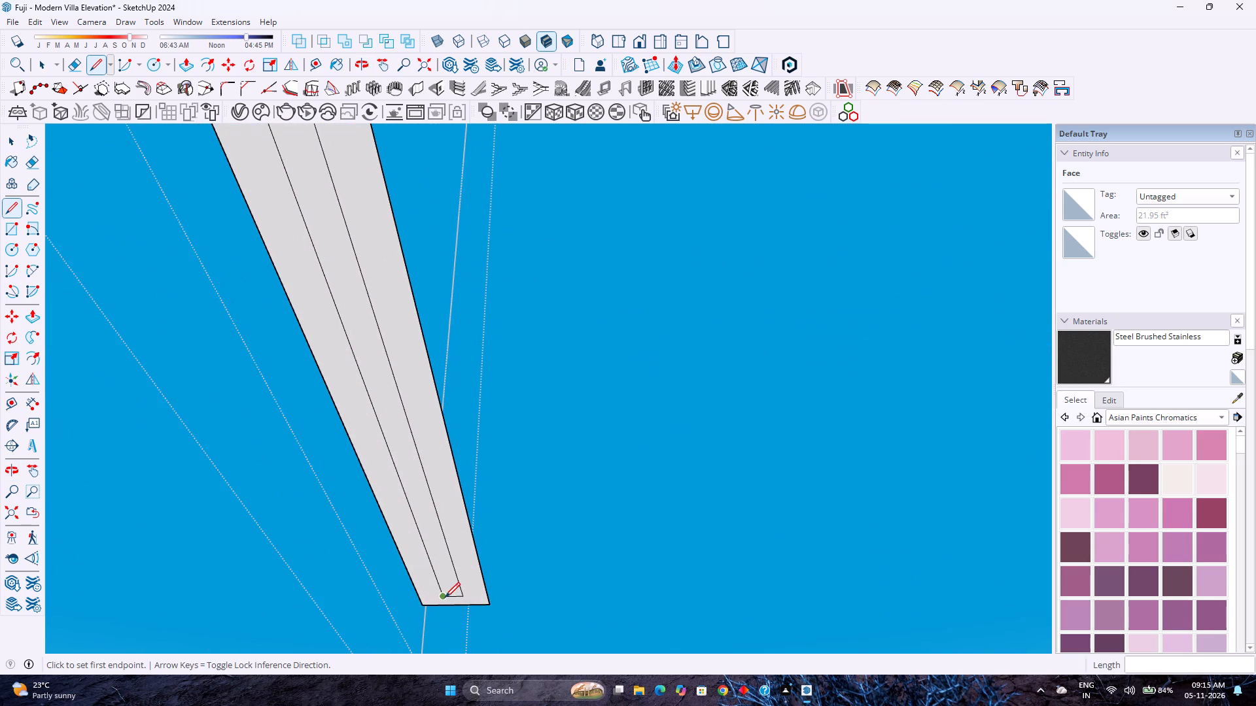
left_click(445, 597)
left_click(449, 609)
key("space")
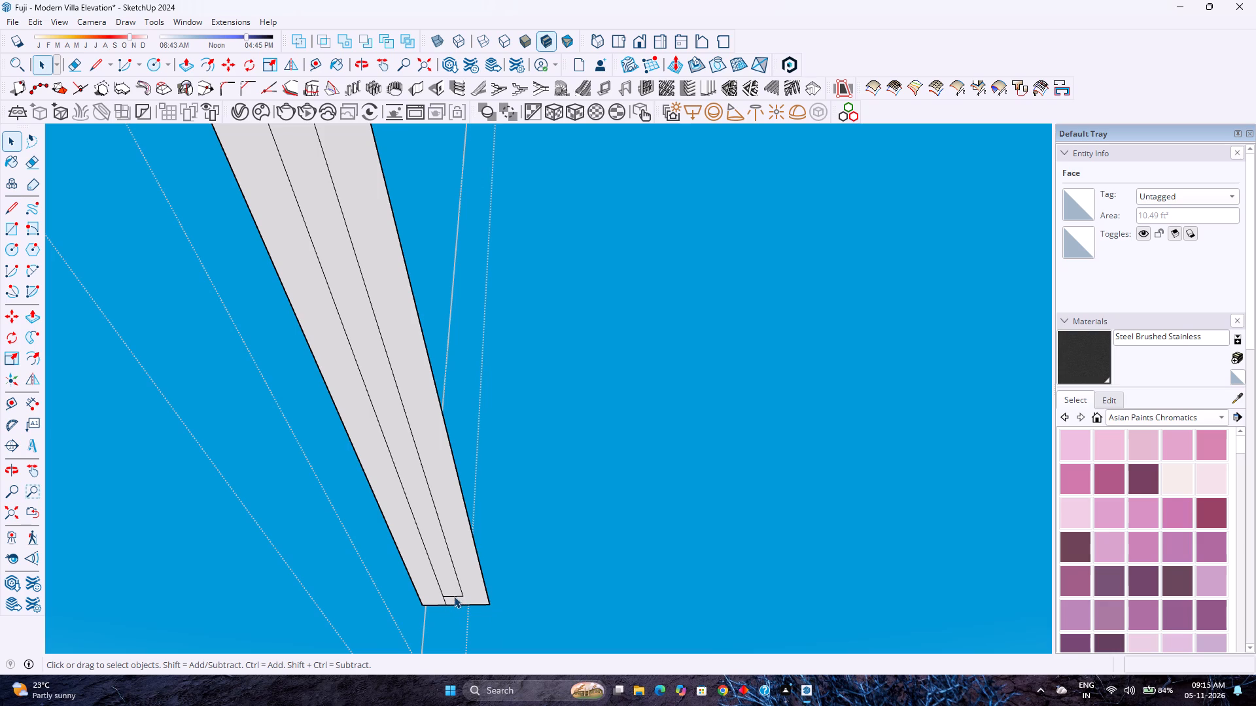
Delete the inset edges across the long strip's far end and along the inner sides of both the strip and the wide part.
left_click(454, 594)
left_click(453, 596)
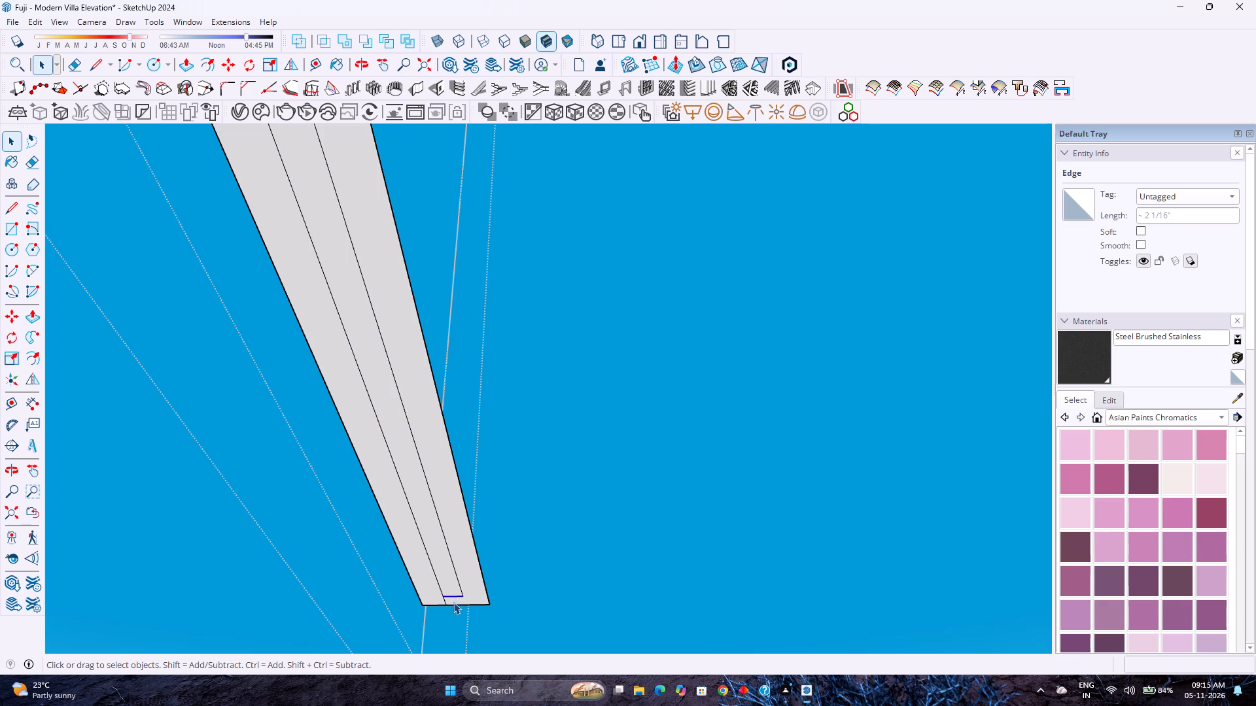
key("Delete")
double_click(458, 581)
key("Delete")
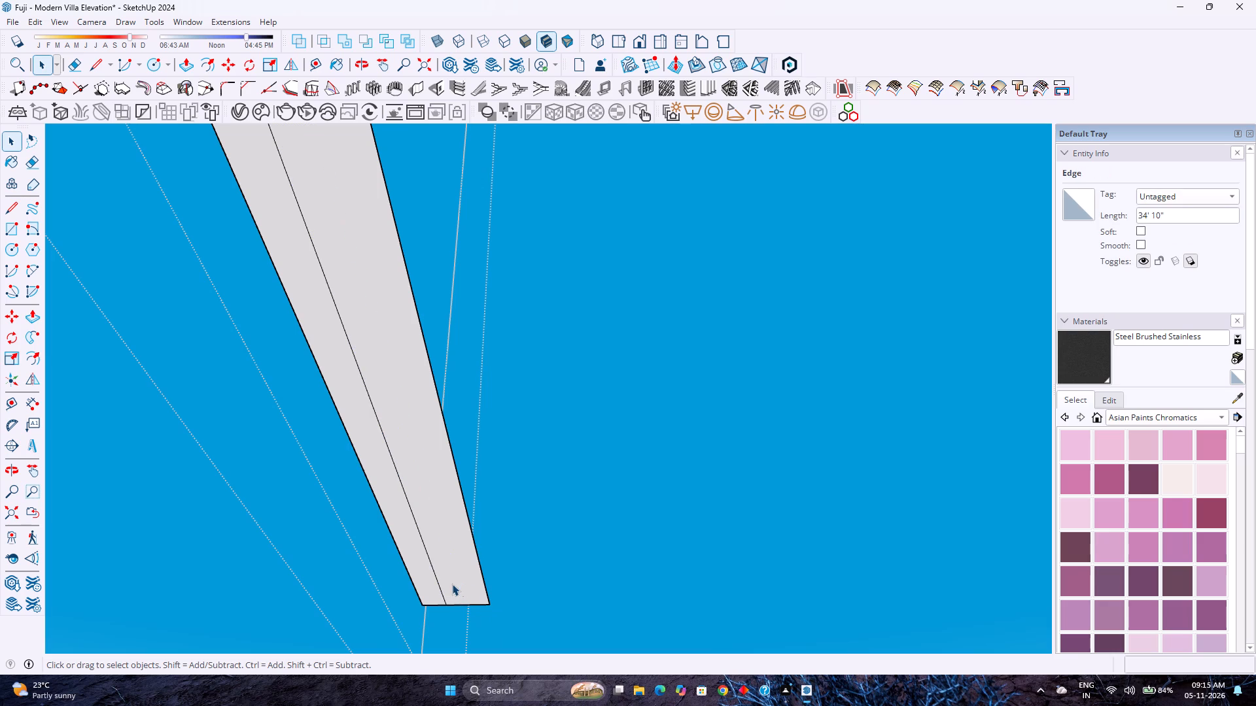
scroll(452, 584, "down", 20)
scroll(452, 584, "down", 7)
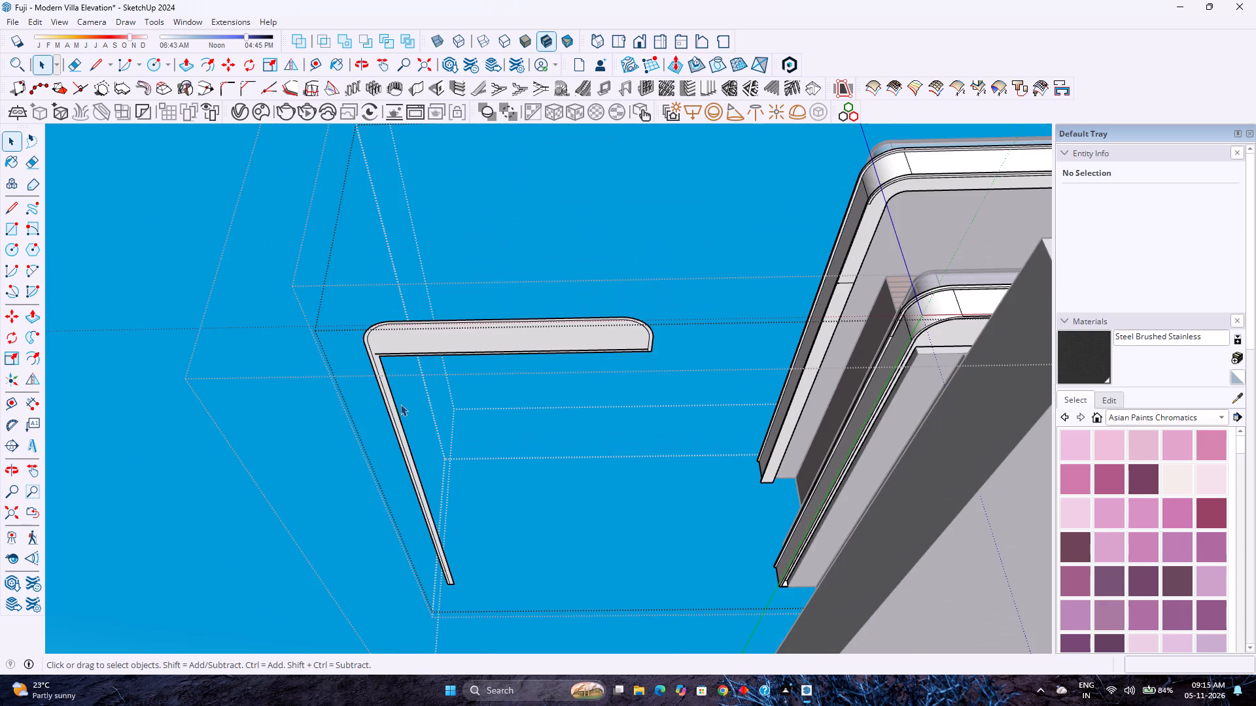
scroll(621, 340, "up", 10)
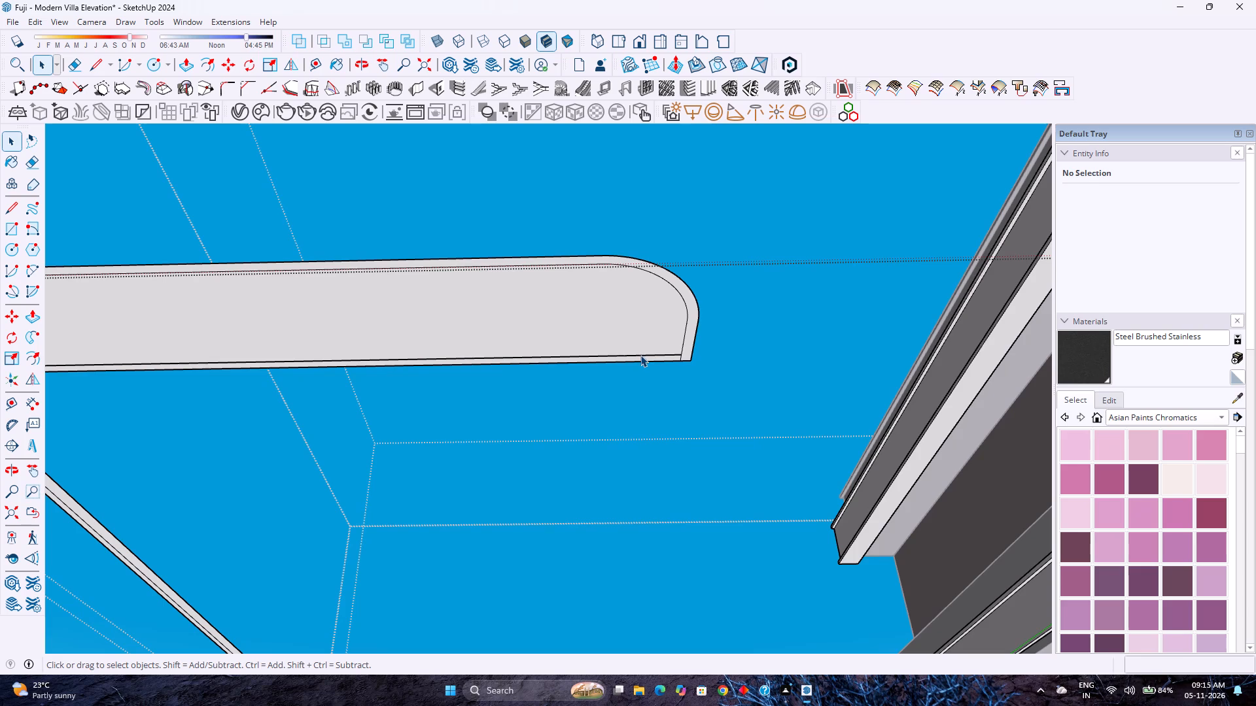
left_click(640, 356)
key("Delete")
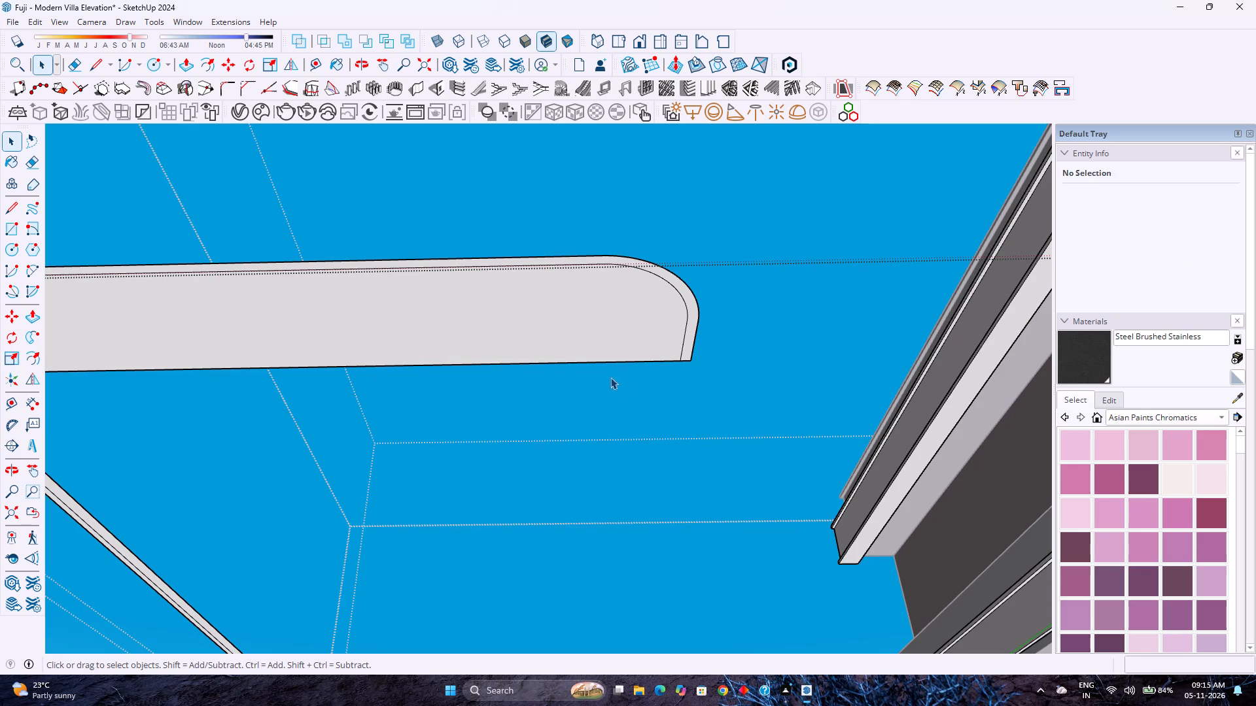
Examine the copied L-shaped face and its inset border from above, beside the villa.
scroll(601, 371, "down", 3)
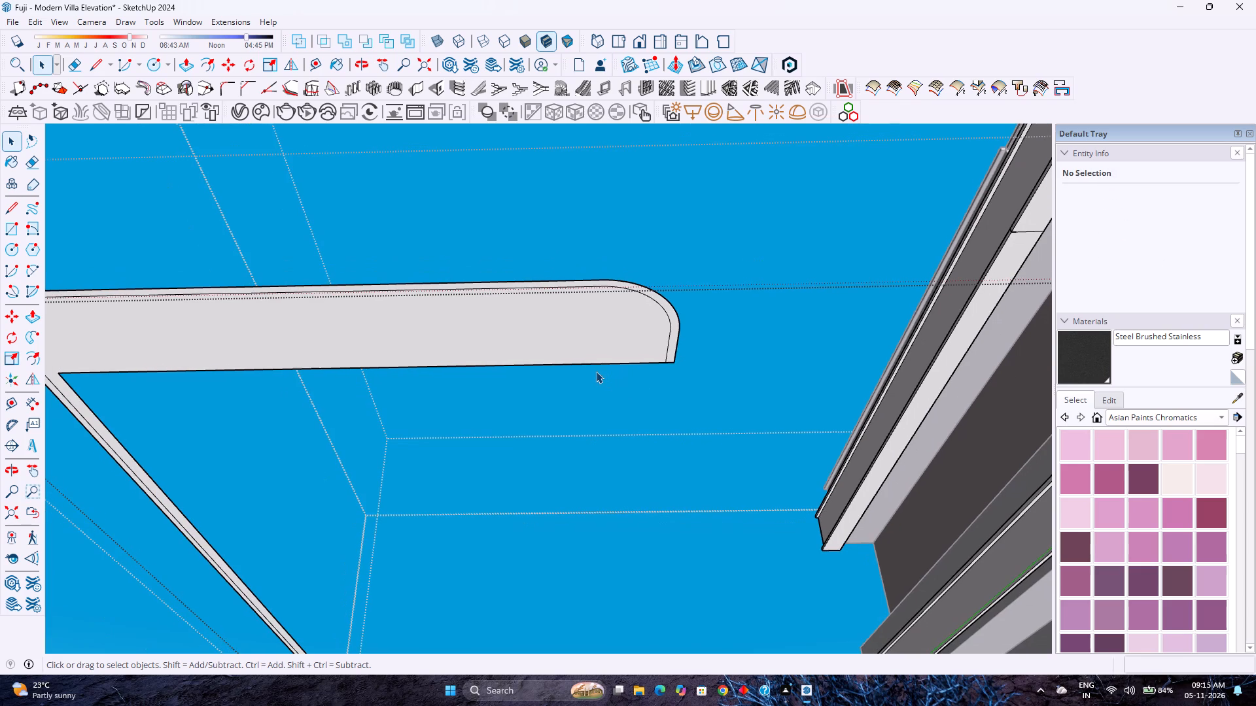
scroll(542, 384, "down", 4)
scroll(366, 388, "down", 3)
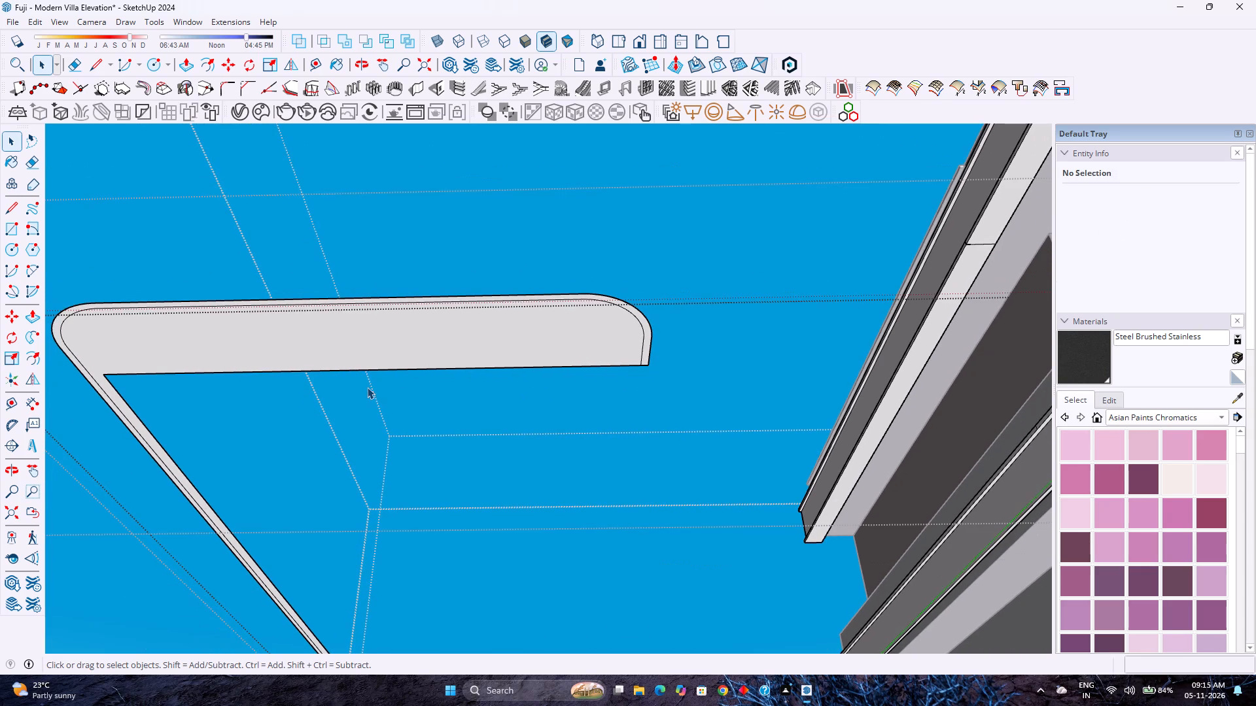
middle_click_drag(406, 339, 453, 465)
scroll(444, 428, "down", 4)
middle_click_drag(447, 403, 400, 528)
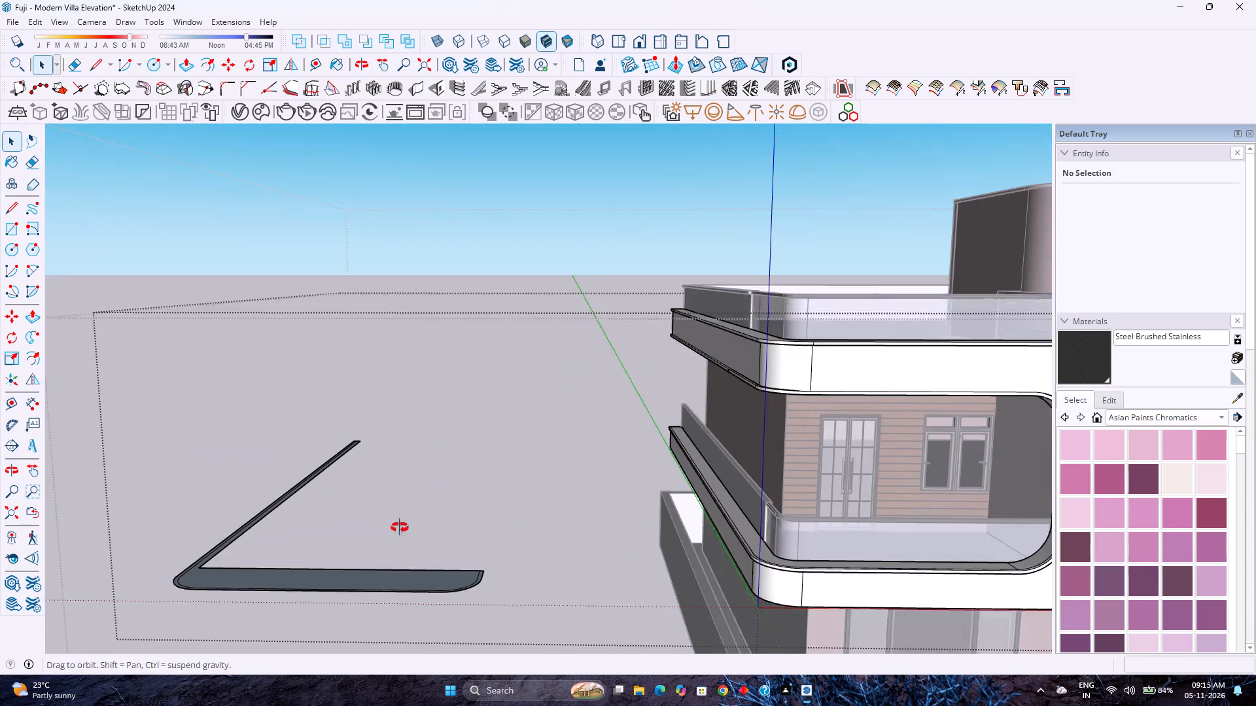
middle_click_drag(400, 528, 396, 535)
middle_click(396, 535)
scroll(152, 601, "up", 10)
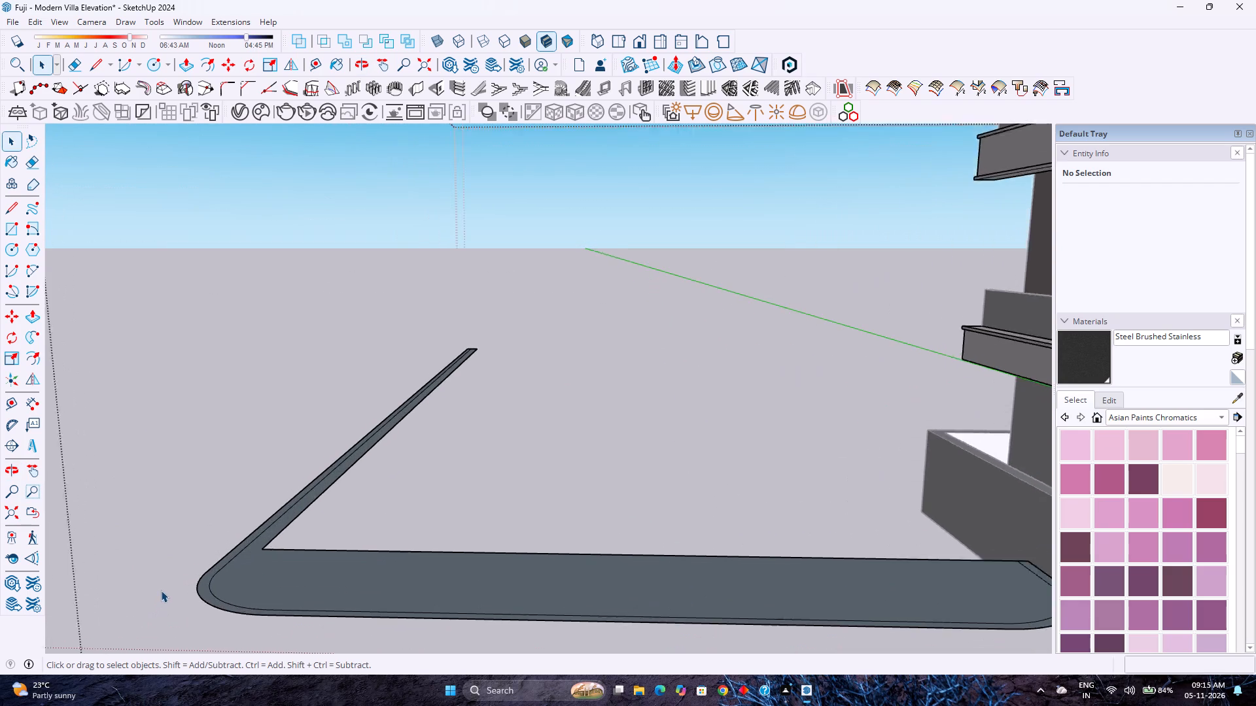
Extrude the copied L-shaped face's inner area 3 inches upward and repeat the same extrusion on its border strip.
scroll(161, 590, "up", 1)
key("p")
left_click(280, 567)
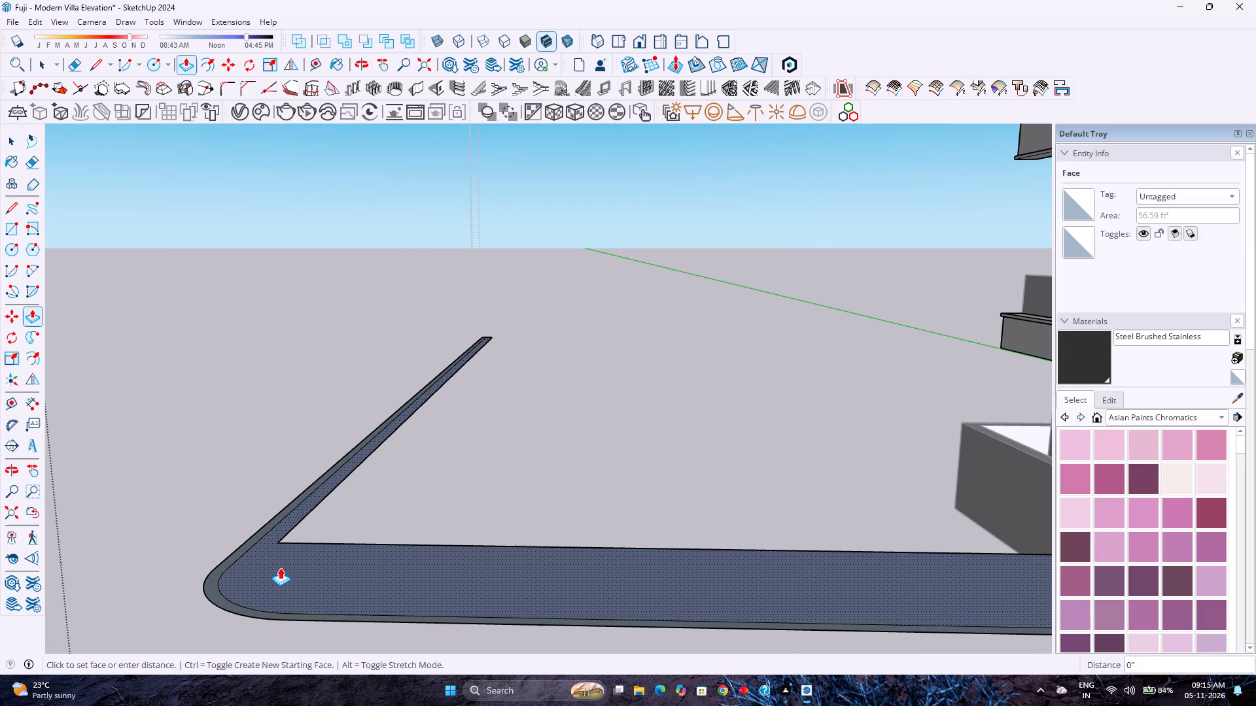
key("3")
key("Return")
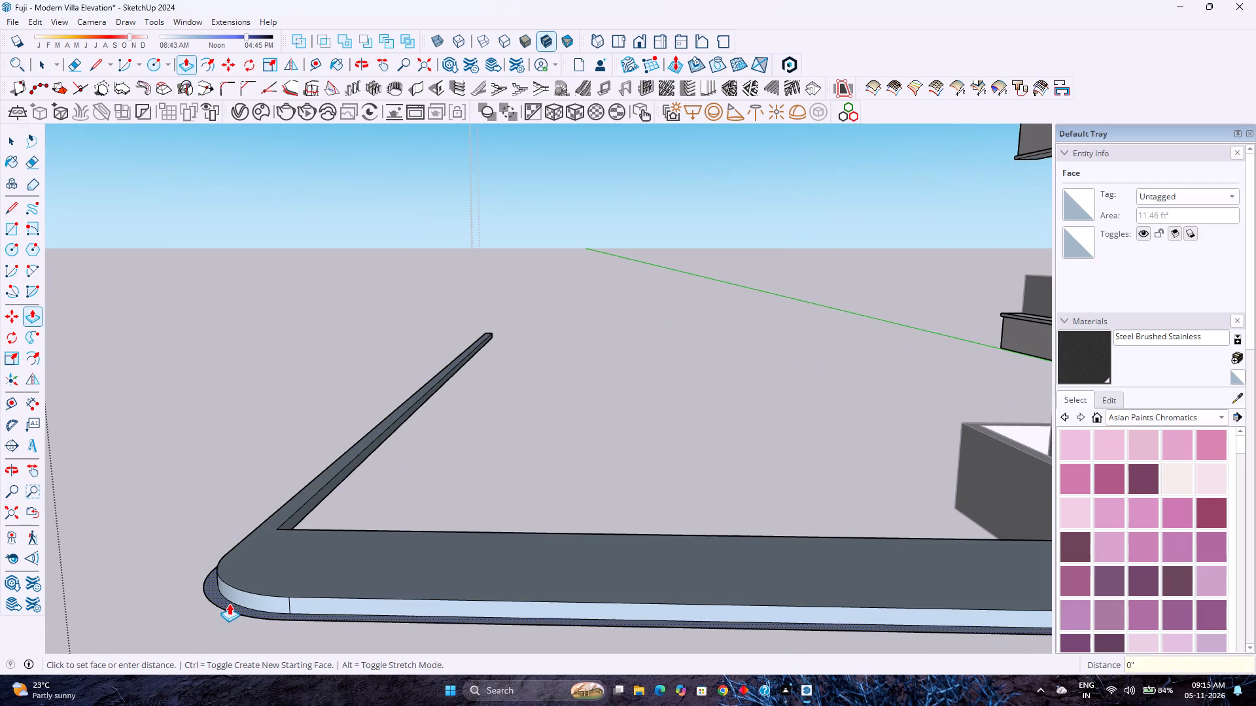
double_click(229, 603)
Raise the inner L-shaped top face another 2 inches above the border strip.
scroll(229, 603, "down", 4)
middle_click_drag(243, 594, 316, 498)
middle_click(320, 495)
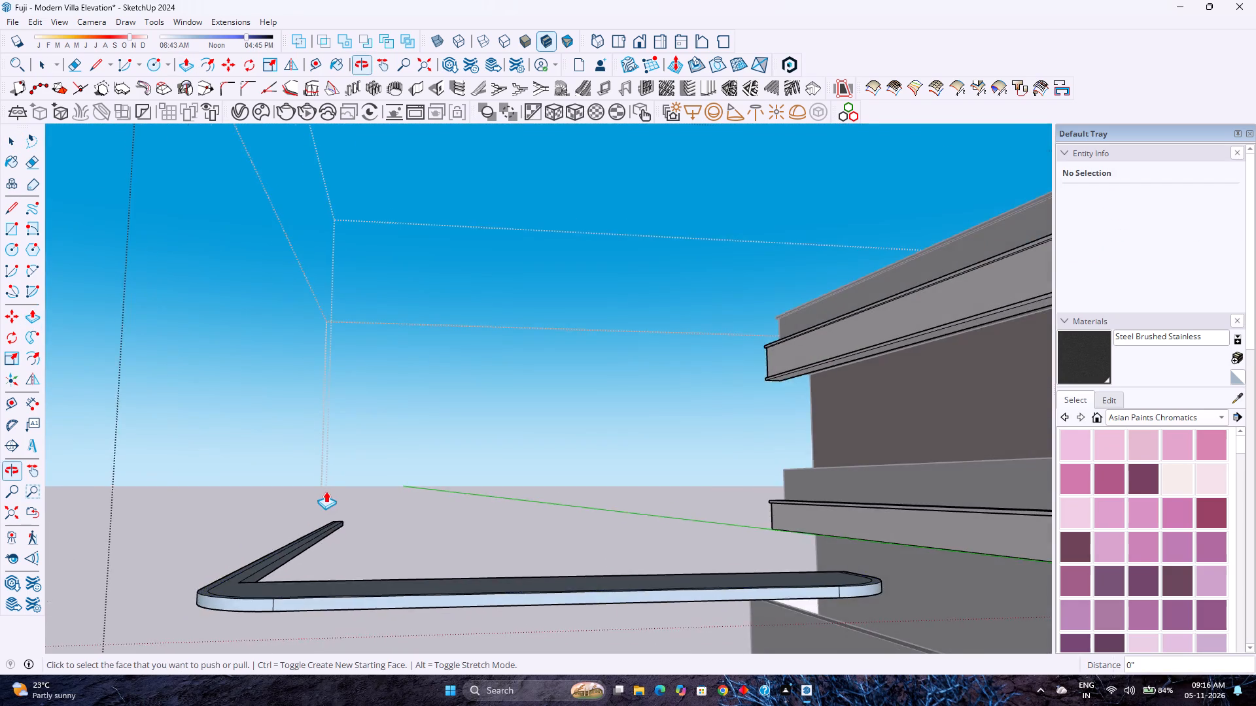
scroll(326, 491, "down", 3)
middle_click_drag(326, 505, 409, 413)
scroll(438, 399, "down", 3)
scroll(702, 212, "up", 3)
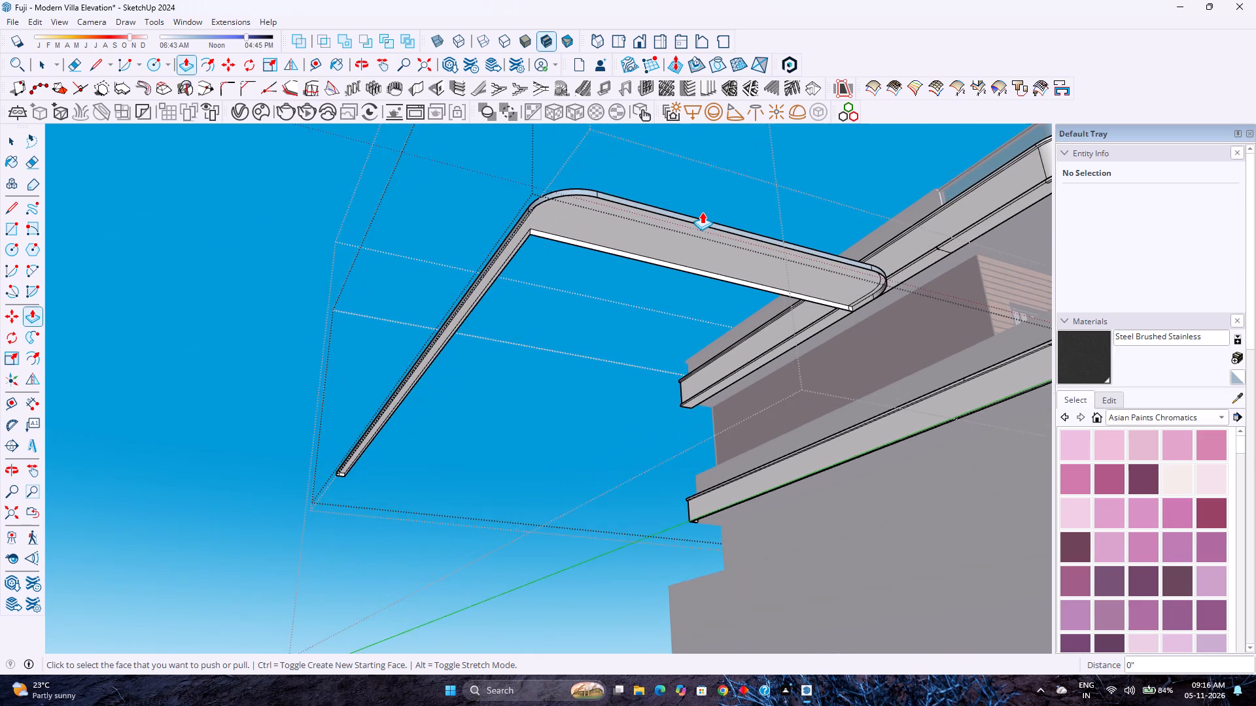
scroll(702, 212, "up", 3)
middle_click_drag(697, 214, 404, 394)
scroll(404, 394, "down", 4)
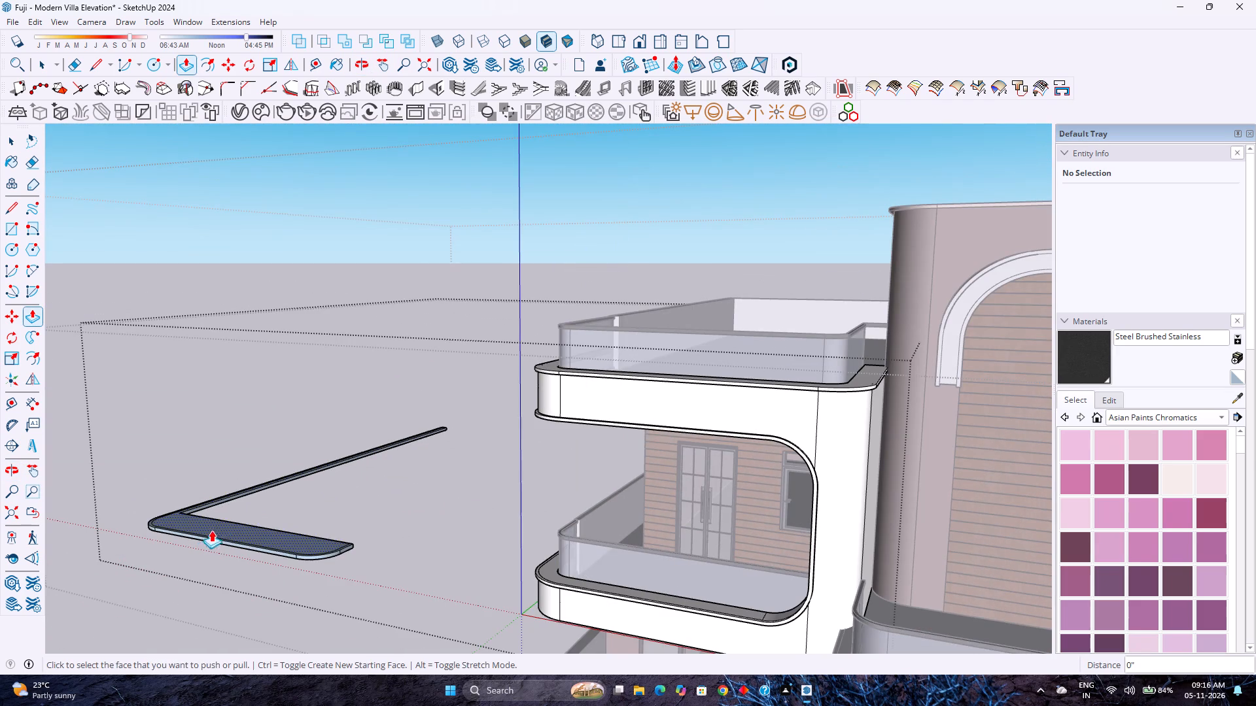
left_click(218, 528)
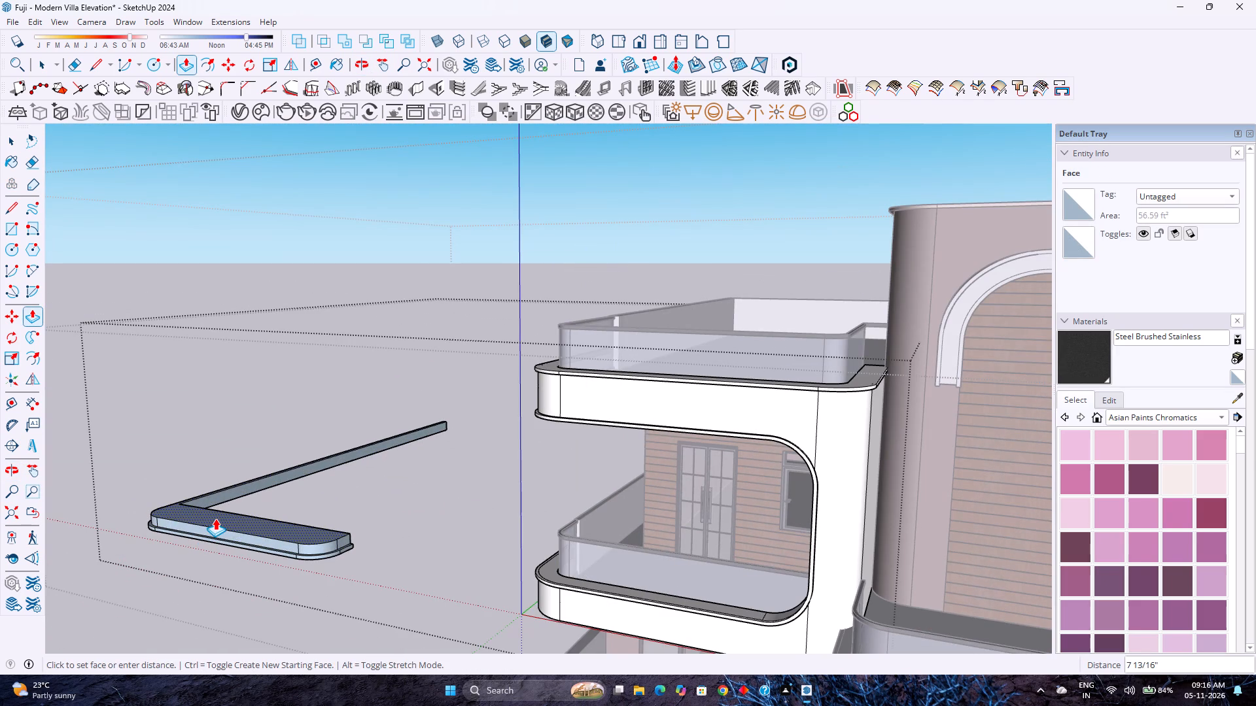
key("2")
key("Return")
Check the stepped panel's underside and undo its extrusions and the inset border, back to the plain L-shaped face.
scroll(203, 536, "up", 14)
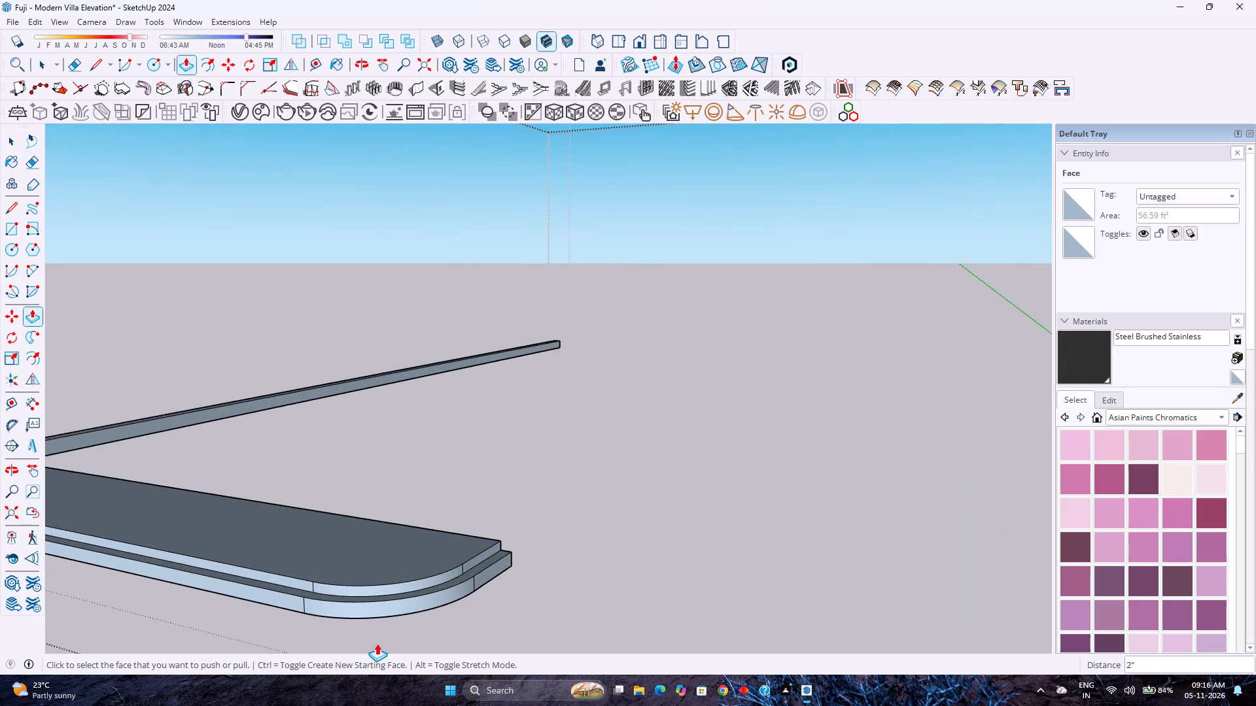
middle_click(386, 598)
middle_click_drag(392, 590, 431, 543)
middle_click_drag(475, 504, 493, 490)
scroll(508, 479, "down", 5)
middle_click_drag(530, 428, 584, 375)
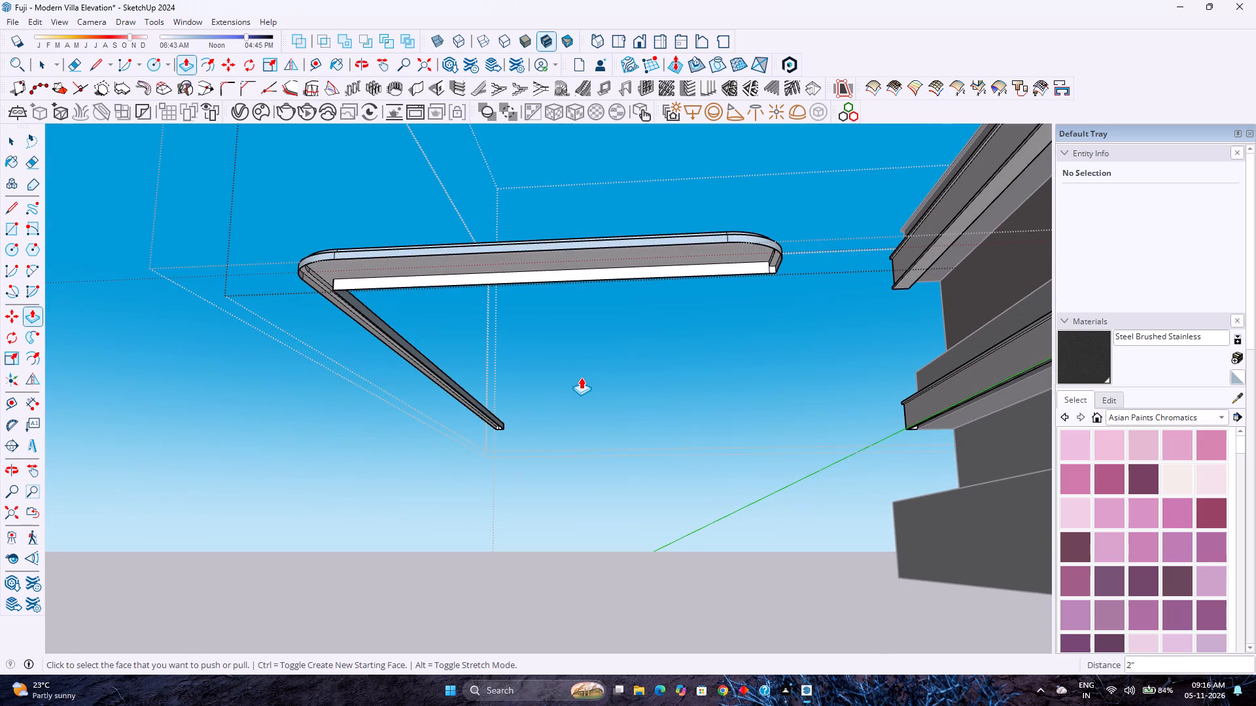
scroll(687, 288, "up", 5)
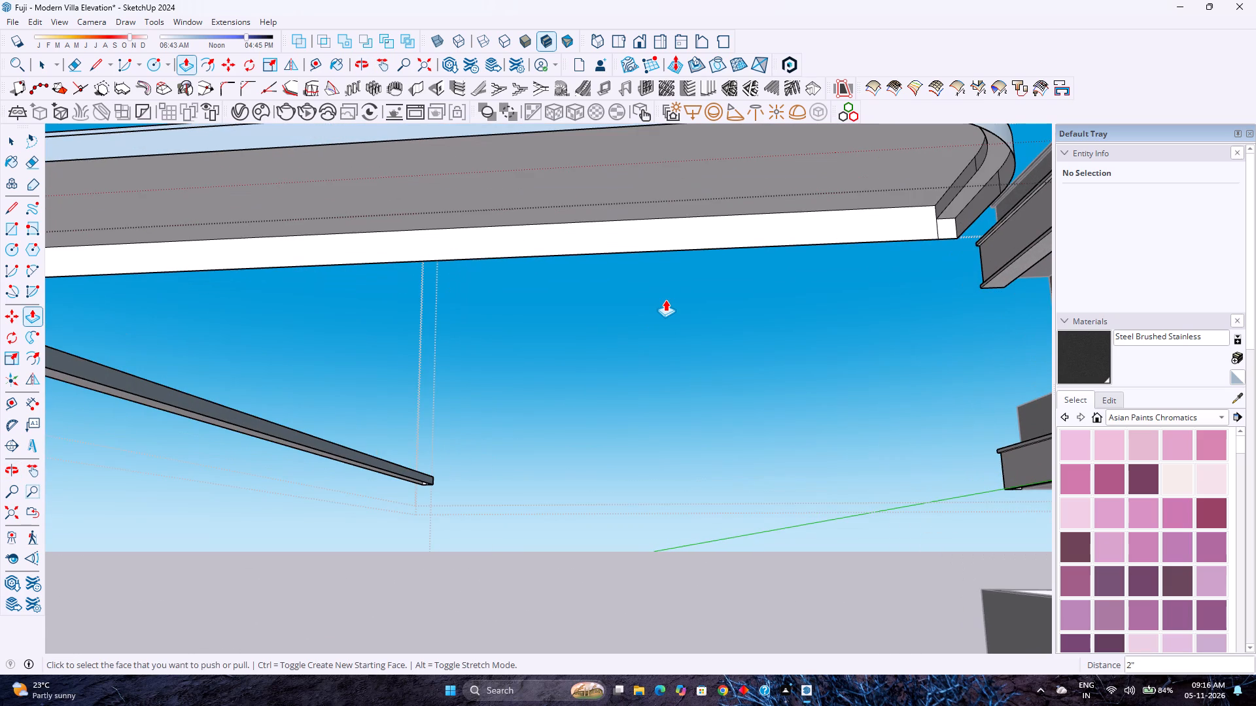
scroll(666, 303, "down", 3)
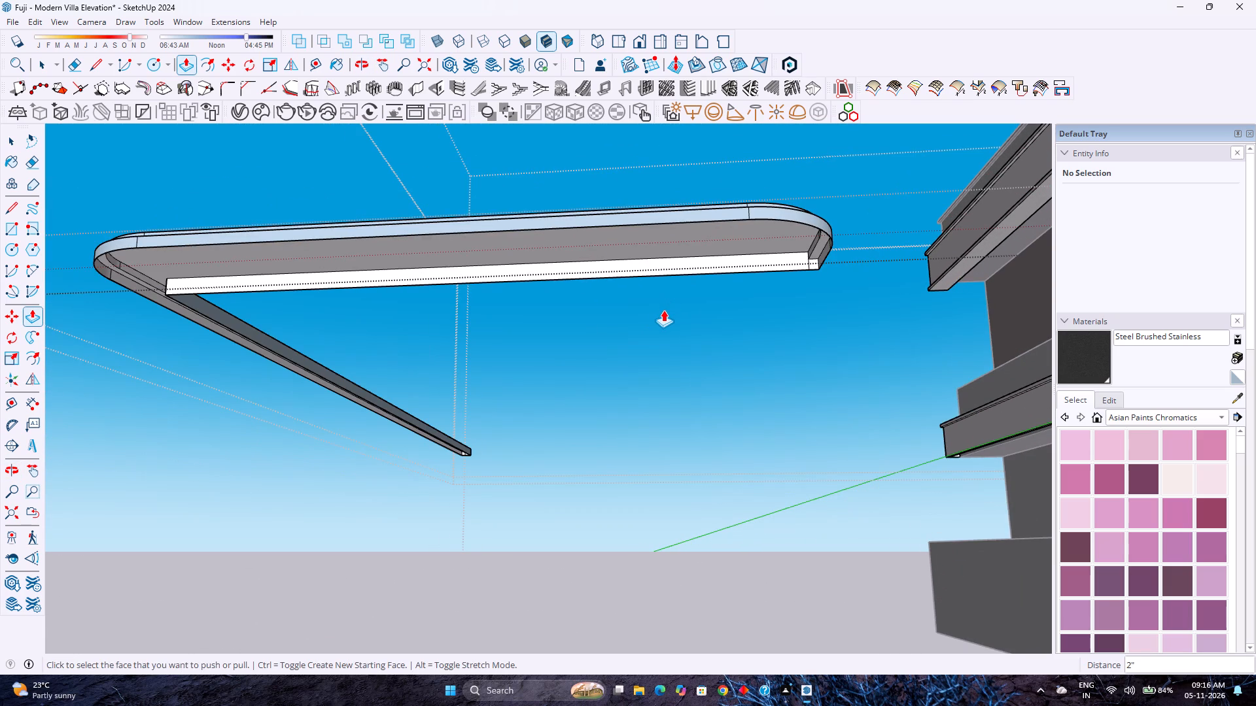
key("ctrl+z")
key("ctrl+z")
key("ctrl+z")
key("ctrl+z")
key("ctrl+z")
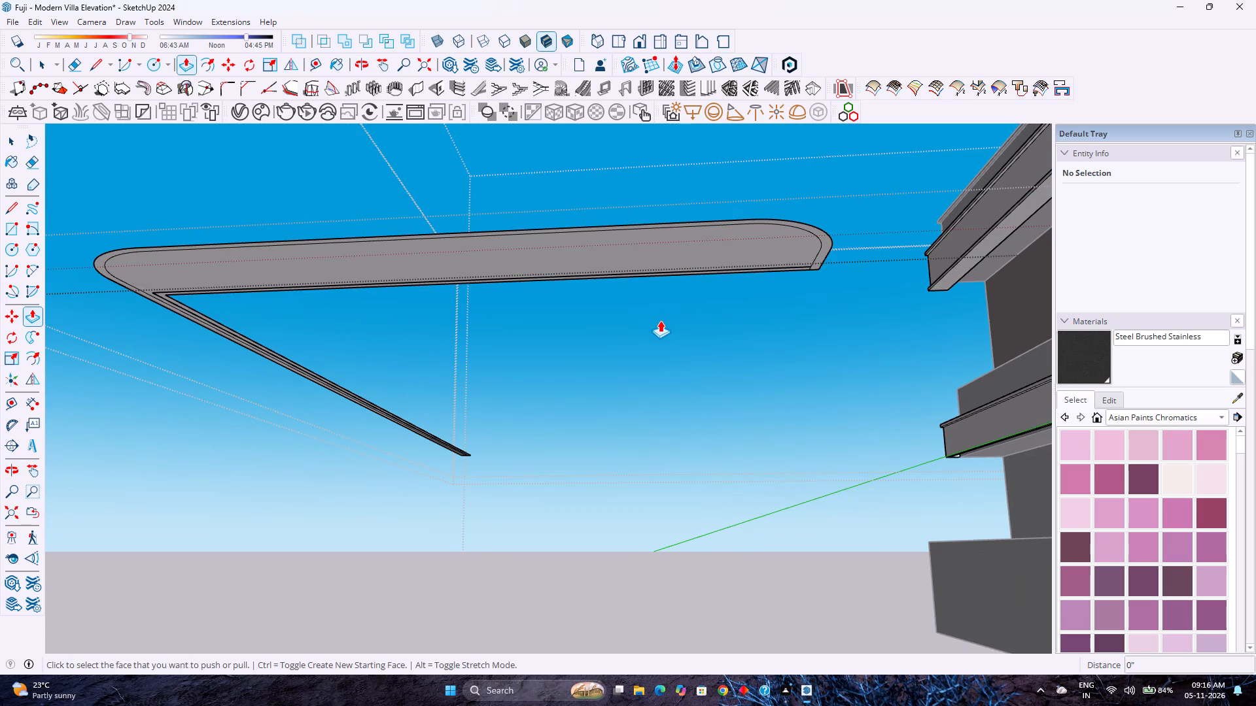
key("ctrl+z")
key("ctrl+z")
key("ctrl+z")
key("ctrl+z")
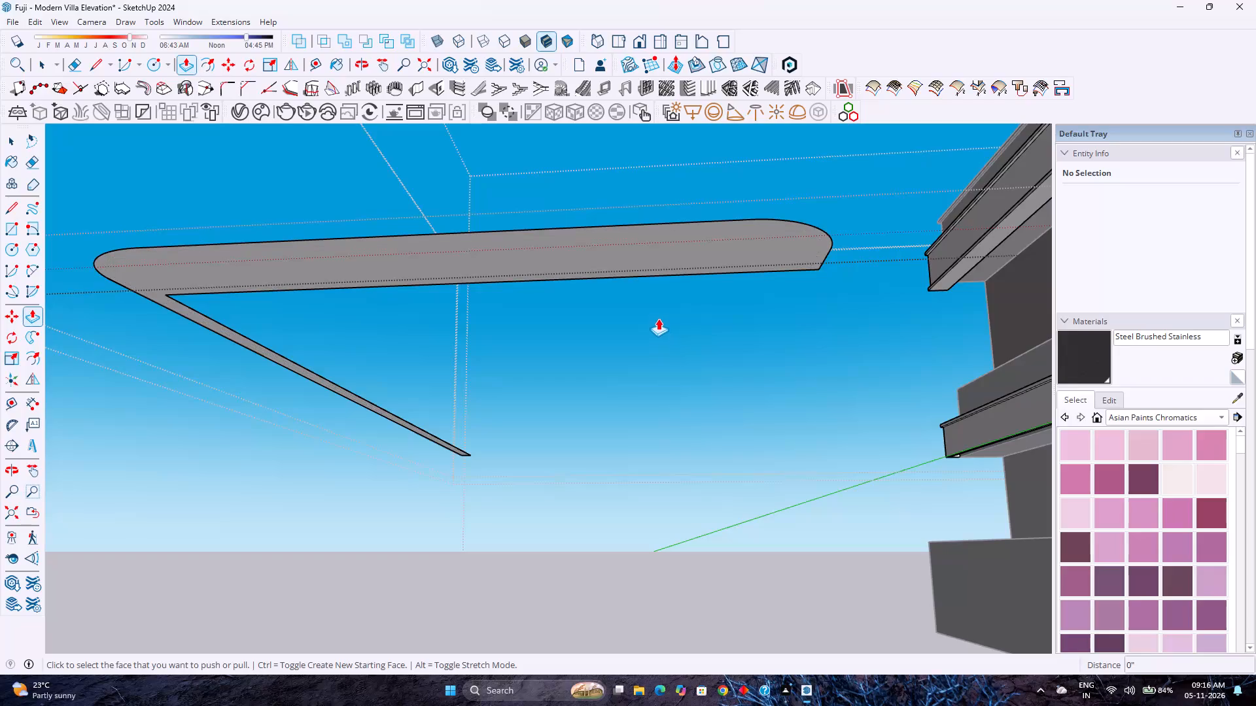
Extrude the whole plain L-shaped face 5 inches upward.
middle_click_drag(650, 341, 622, 431)
scroll(597, 374, "down", 4)
left_click(298, 570)
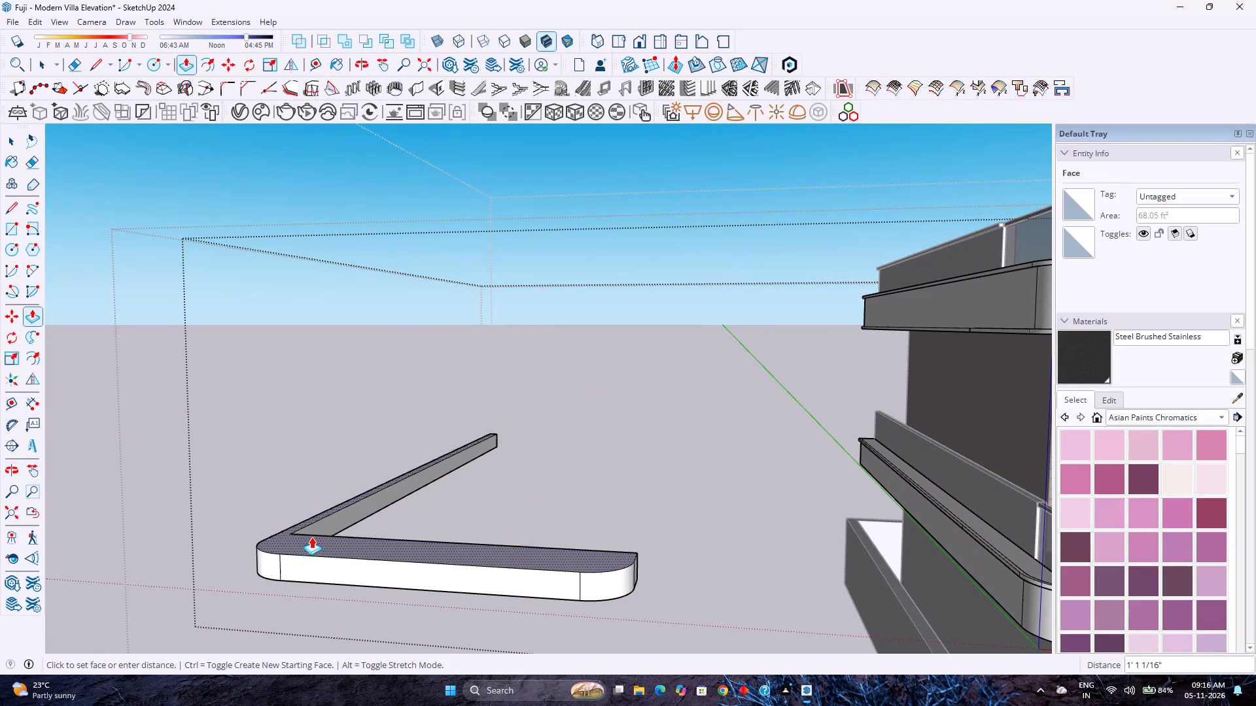
key("5")
key("Return")
Select the underside face of the extruded L-shaped panel.
scroll(313, 534, "down", 3)
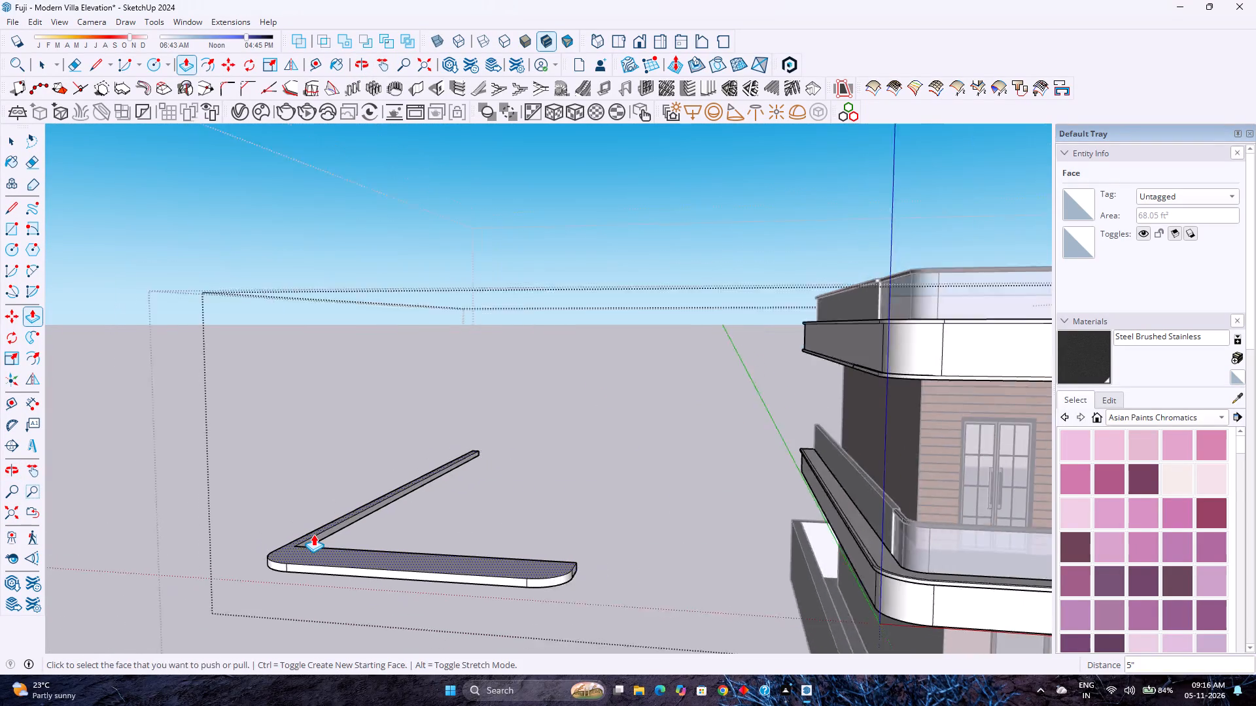
middle_click_drag(313, 534, 343, 488)
middle_click_drag(349, 481, 455, 378)
scroll(520, 316, "up", 15)
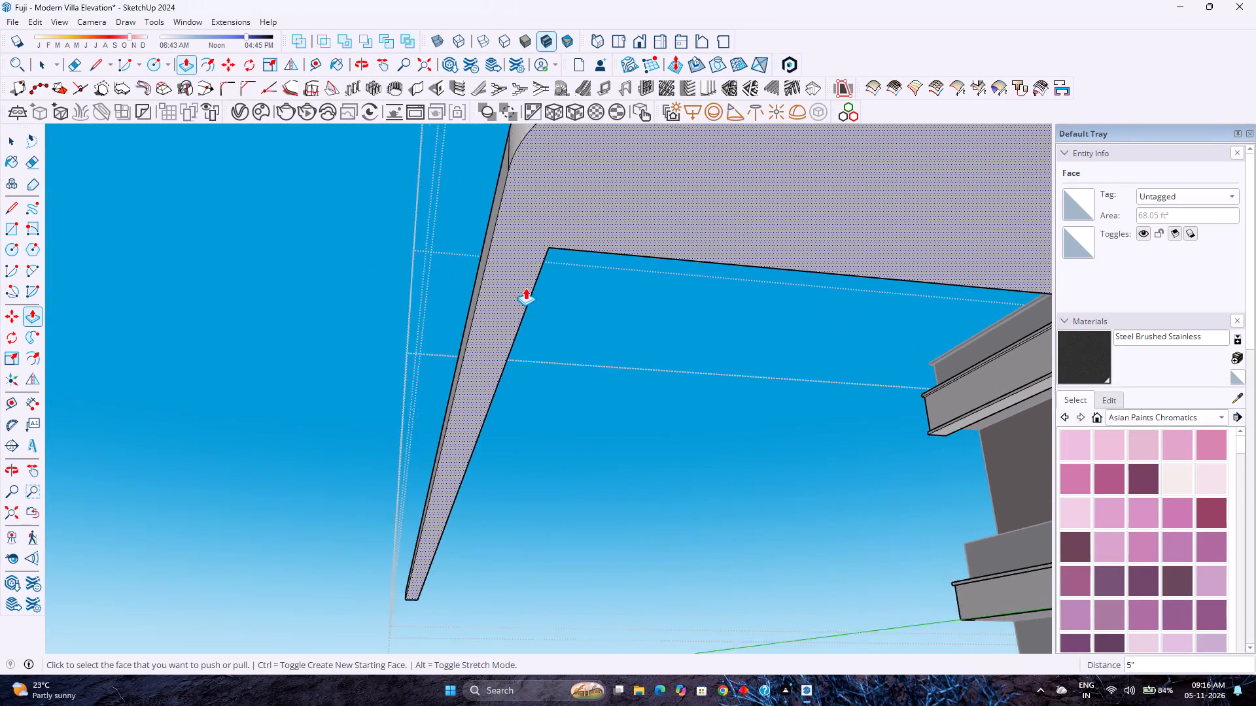
scroll(525, 288, "up", 2)
key("space")
scroll(552, 282, "down", 1)
middle_click_drag(588, 260, 535, 322, "shift")
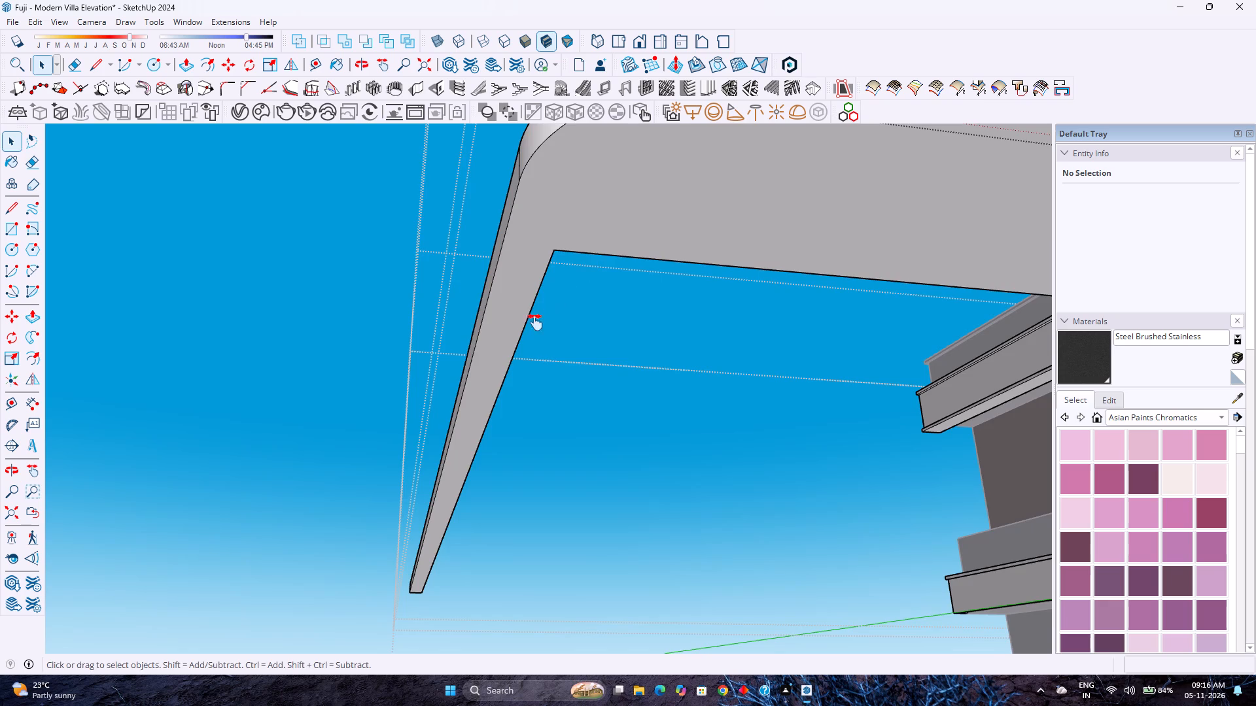
middle_click_drag(535, 322, 438, 378, "shift")
scroll(438, 369, "down", 3)
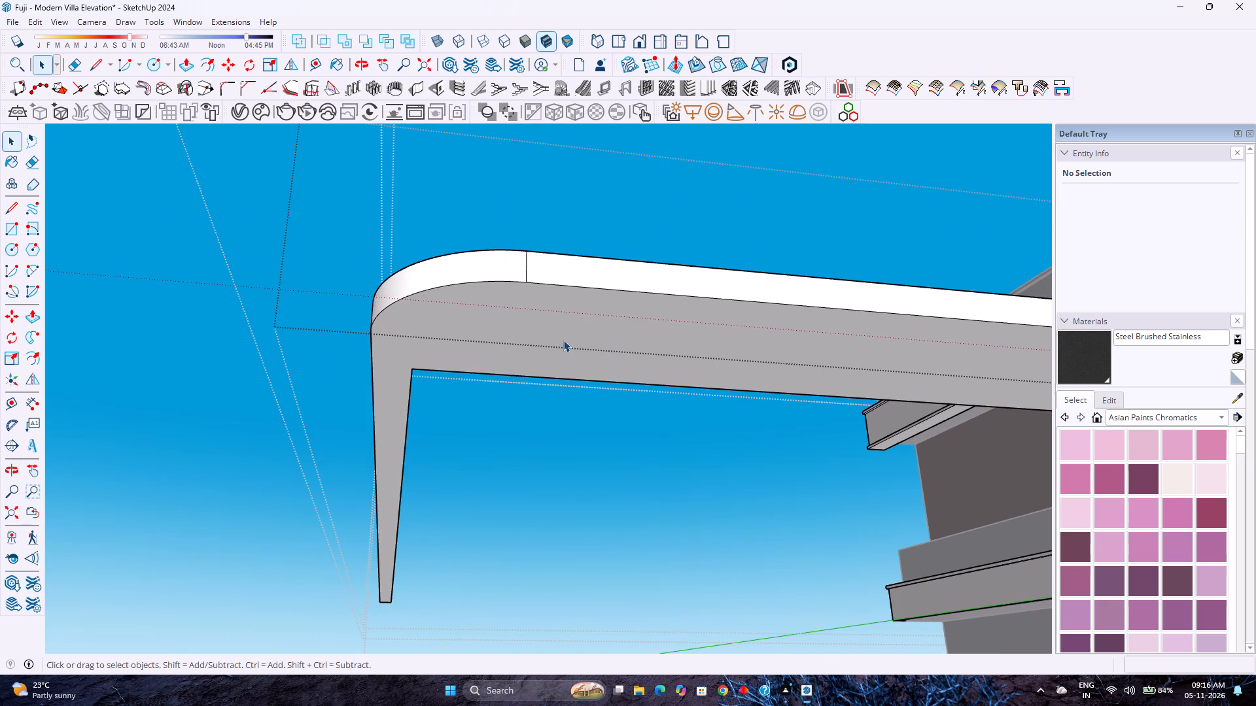
middle_click_drag(488, 354, 408, 328)
scroll(407, 324, "down", 9)
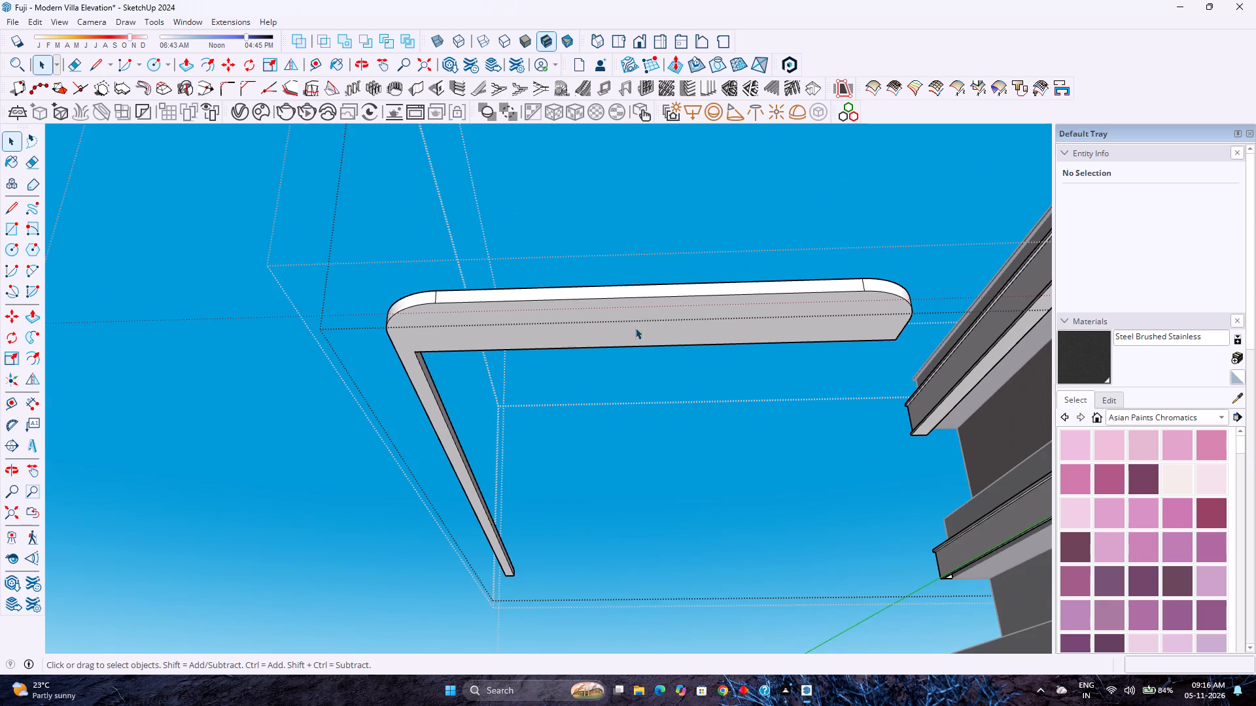
scroll(885, 314, "up", 4)
middle_click_drag(655, 351, 655, 311)
scroll(667, 311, "down", 2)
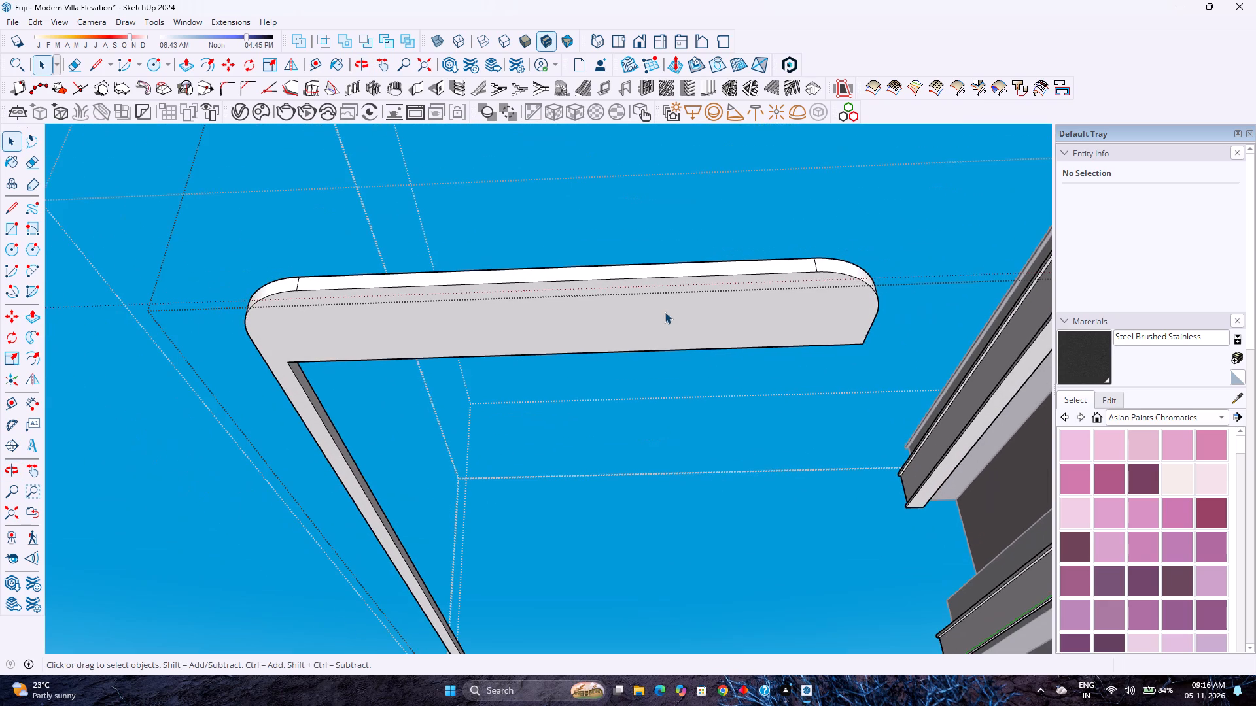
left_click(371, 337)
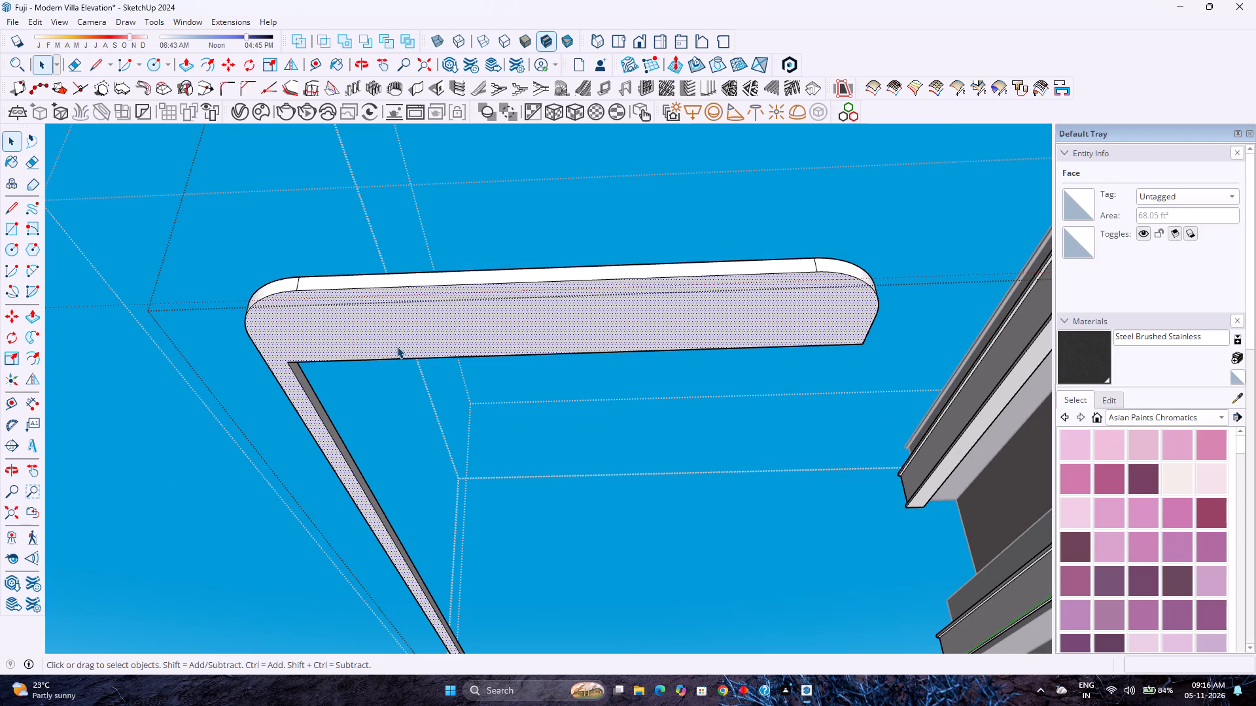
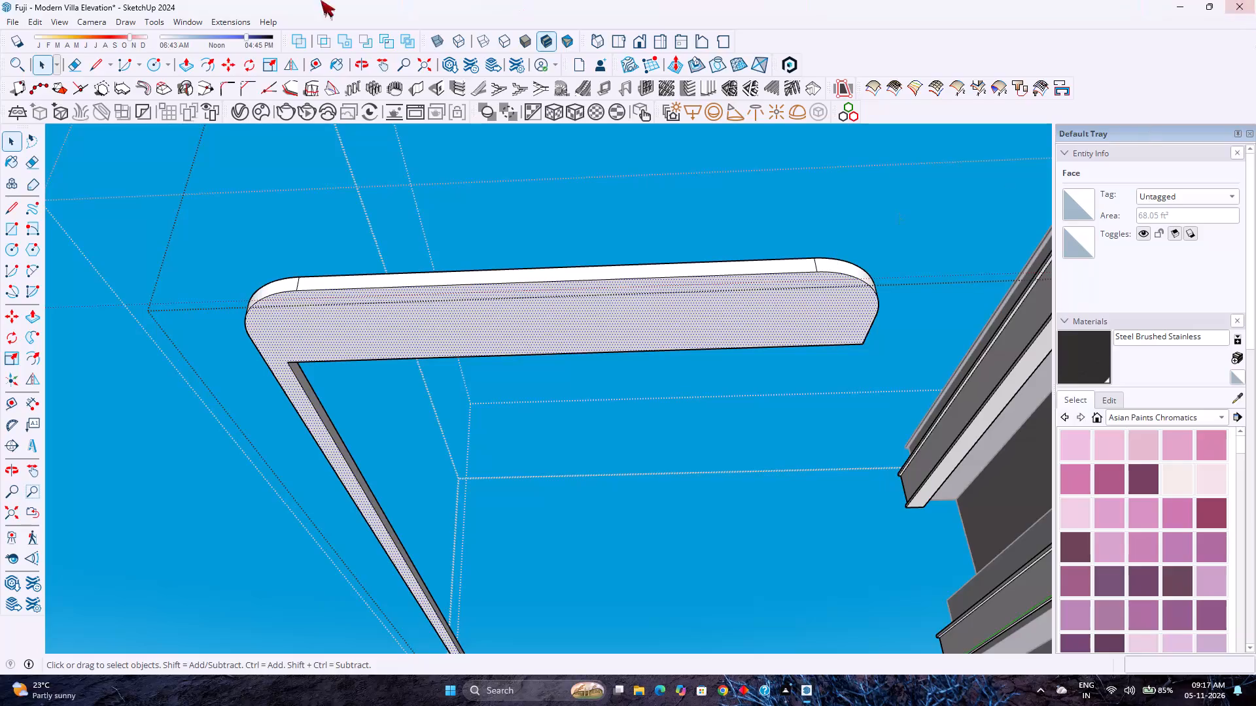
Offset the L-shaped underside face's outline 2 inches inward.
left_click(215, 75)
left_click(402, 299)
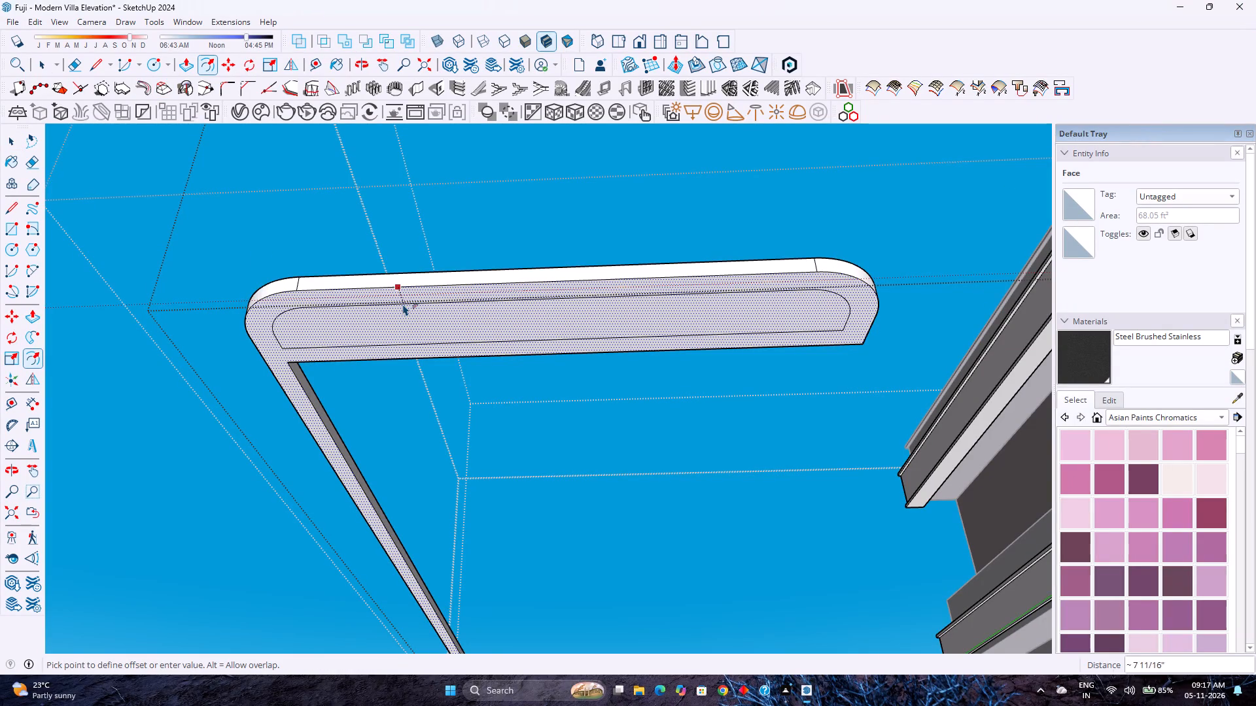
scroll(268, 309, "up", 4)
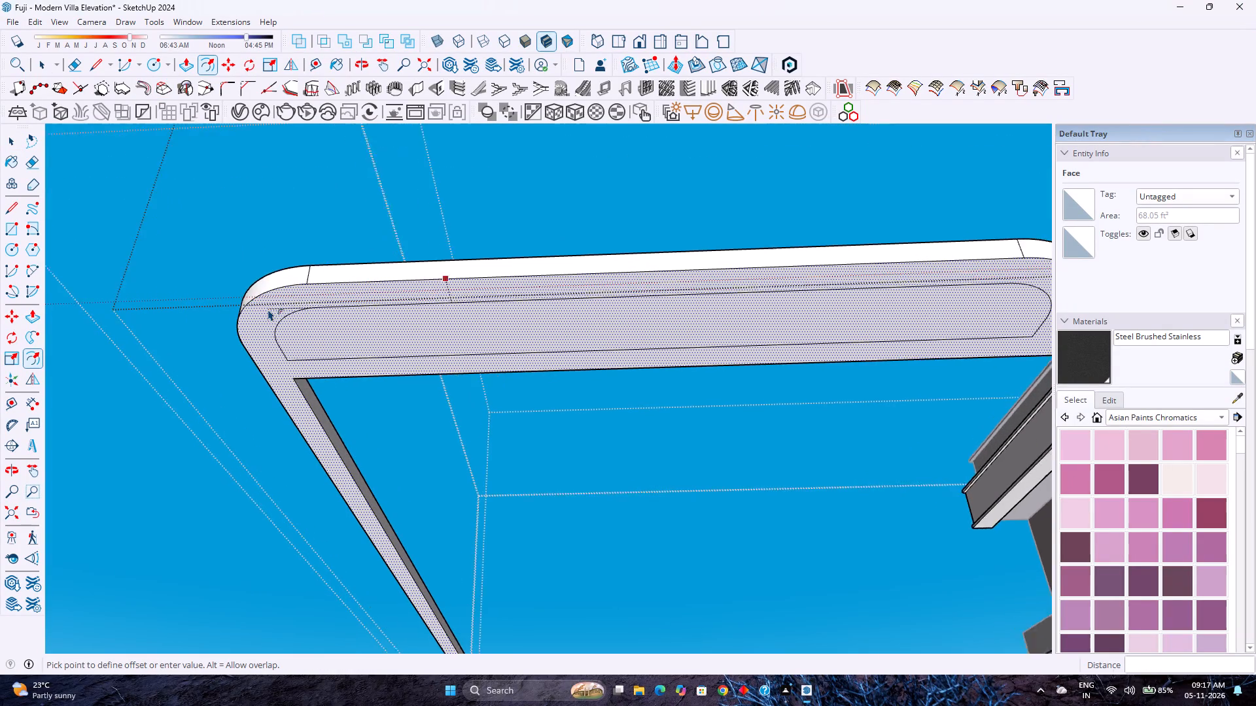
scroll(268, 309, "up", 2)
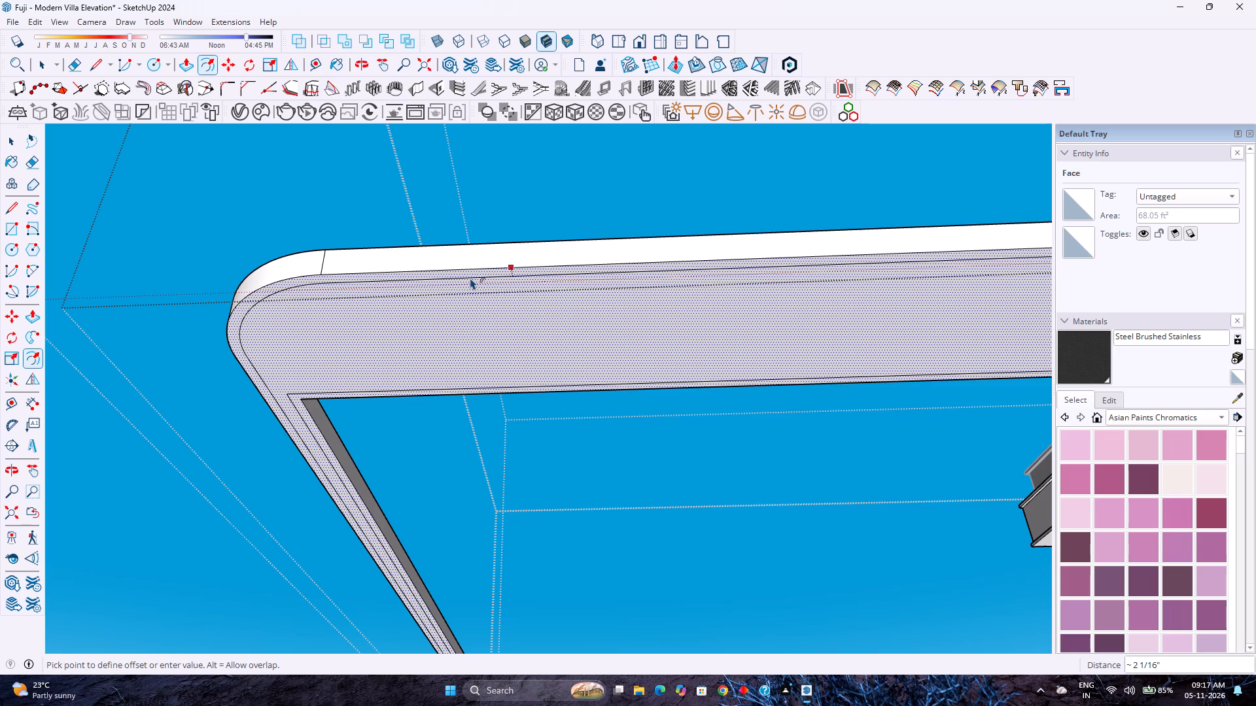
key("2")
key("Return")
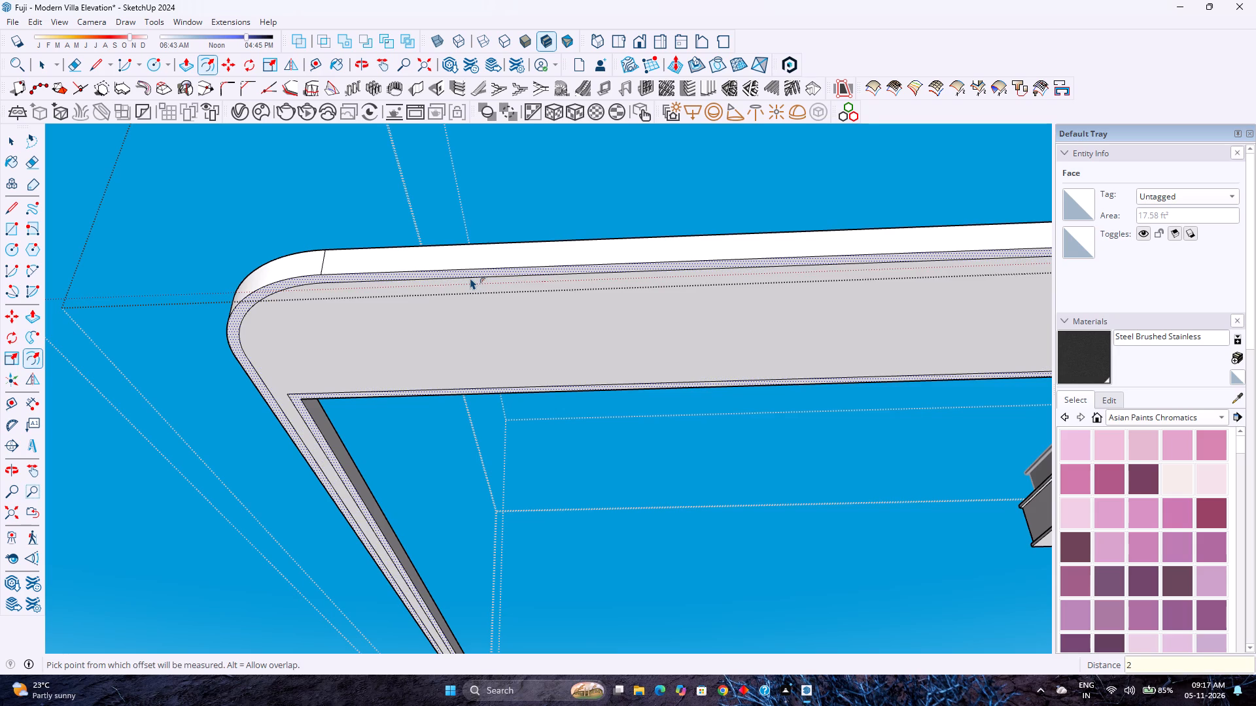
scroll(314, 401, "down", 6)
key("space")
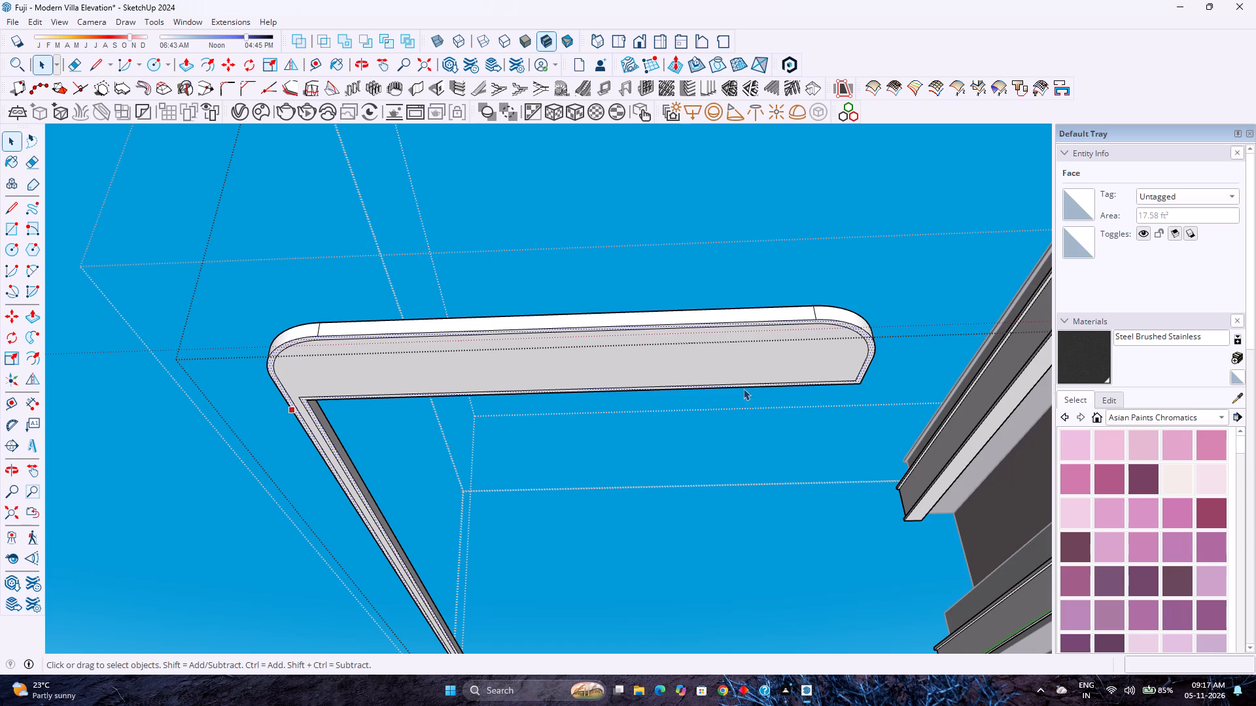
Draw short lines joining the inset outline's corners to the panel's edge at both ends of the L, 2 inches long at the narrow leg's tip.
key("l")
scroll(874, 382, "up", 12)
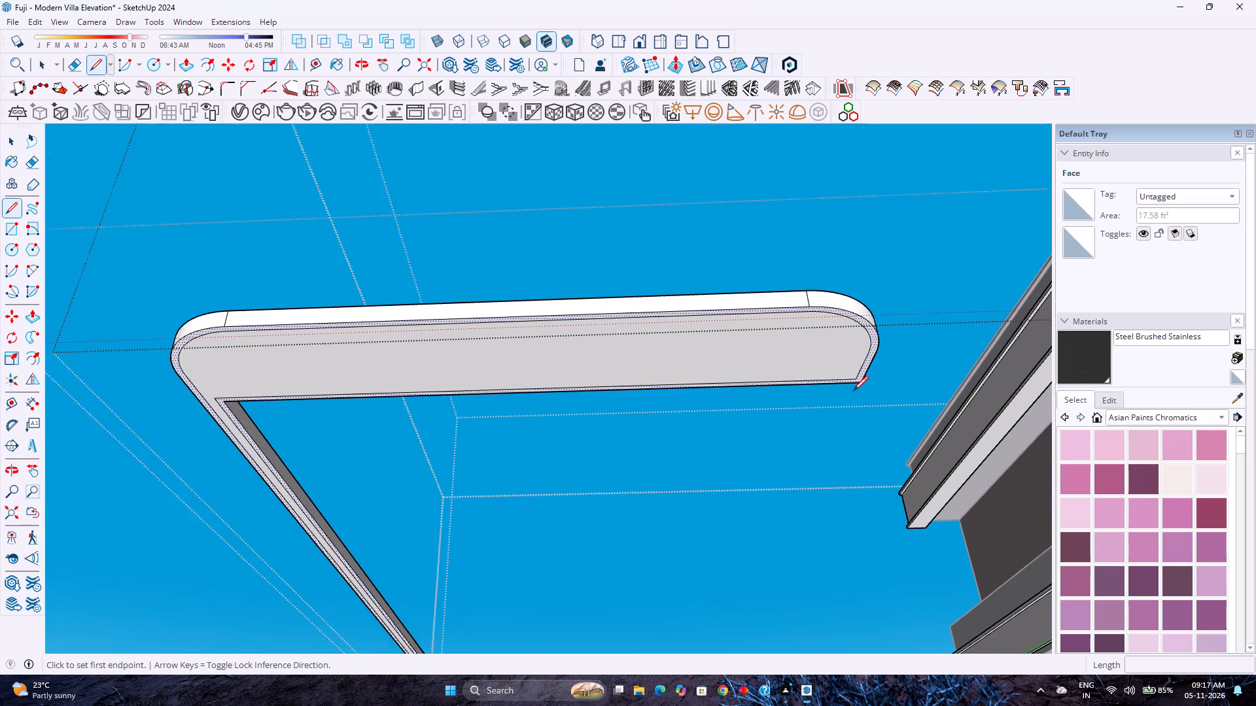
scroll(853, 391, "up", 5)
scroll(854, 388, "down", 3)
left_click(863, 360)
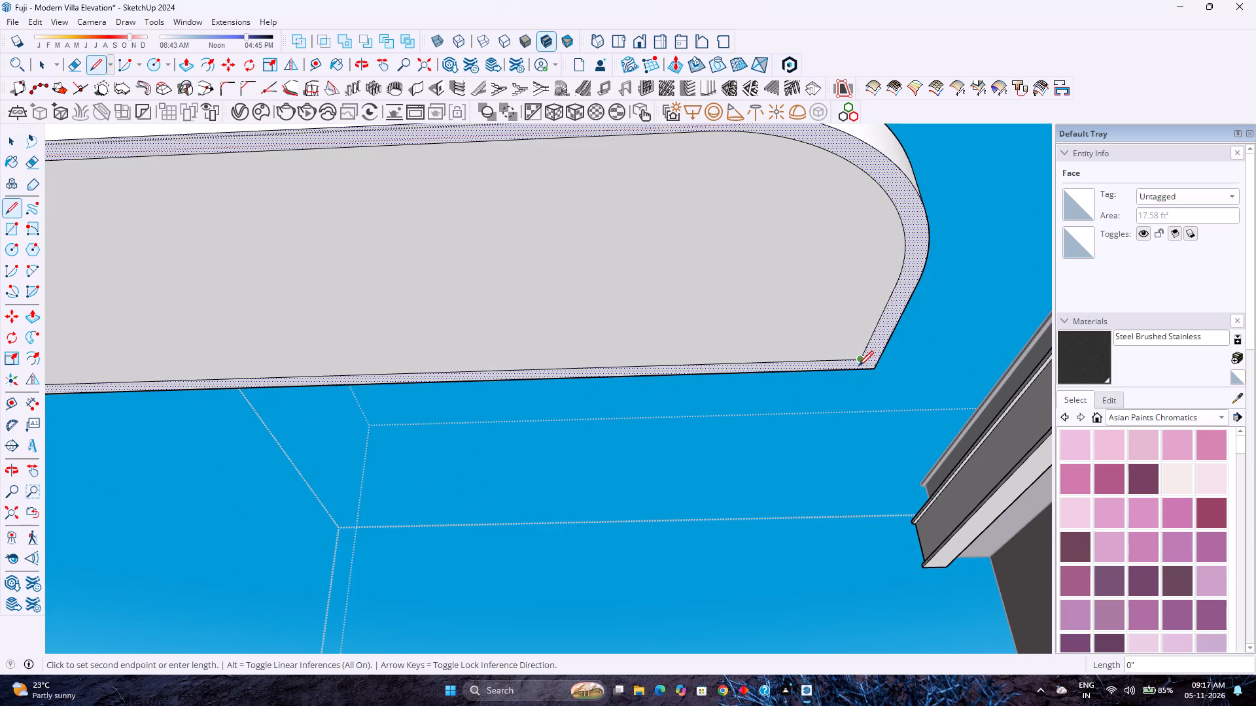
left_click(858, 369)
scroll(810, 409, "down", 20)
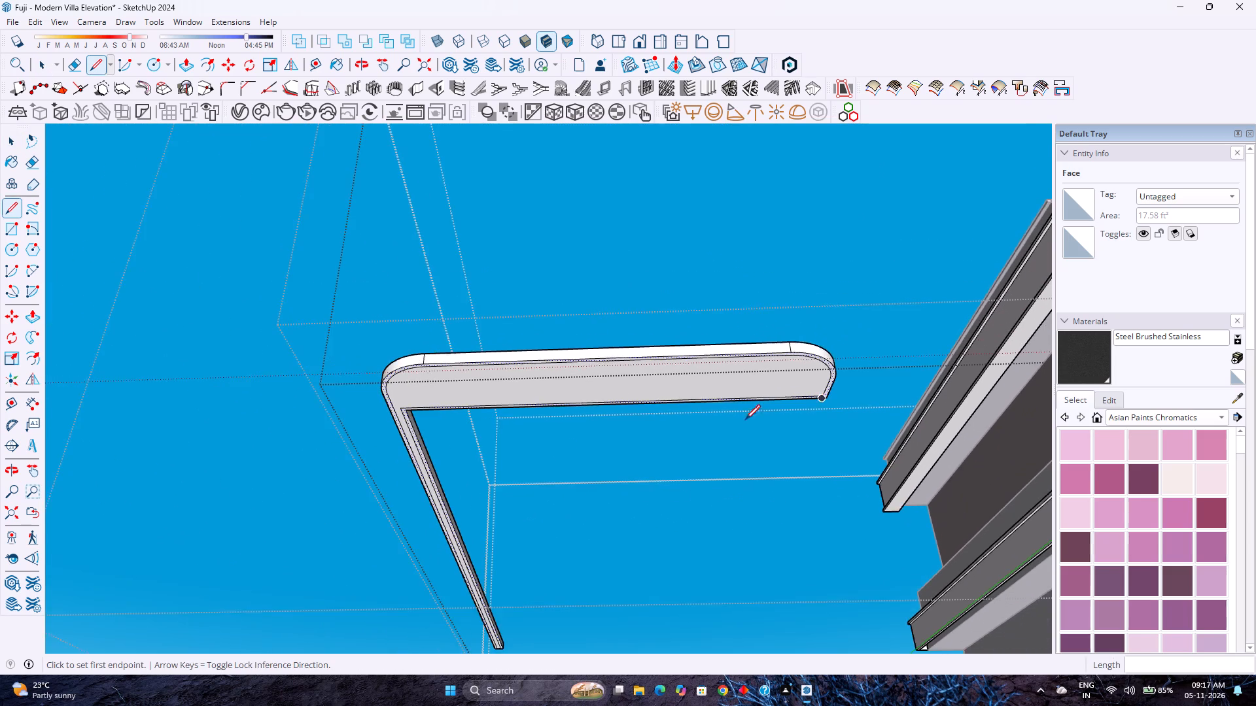
scroll(745, 420, "down", 4)
scroll(493, 647, "up", 19)
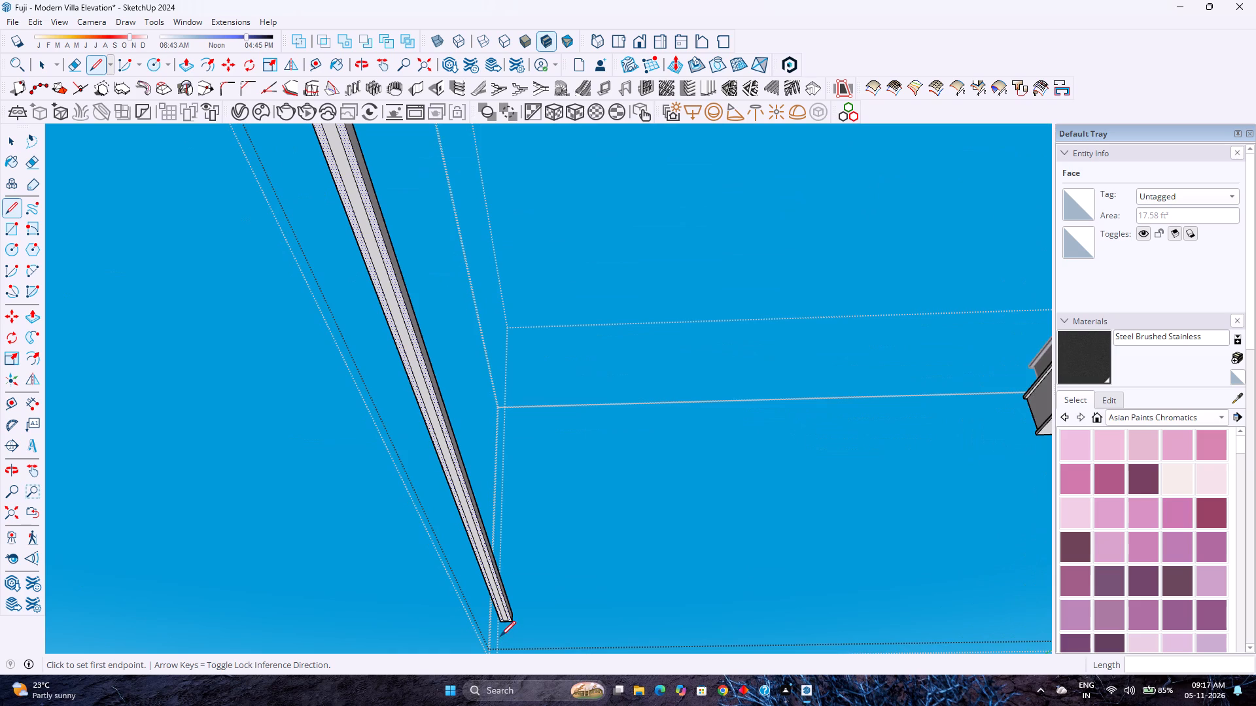
scroll(500, 636, "up", 20)
scroll(500, 636, "up", 11)
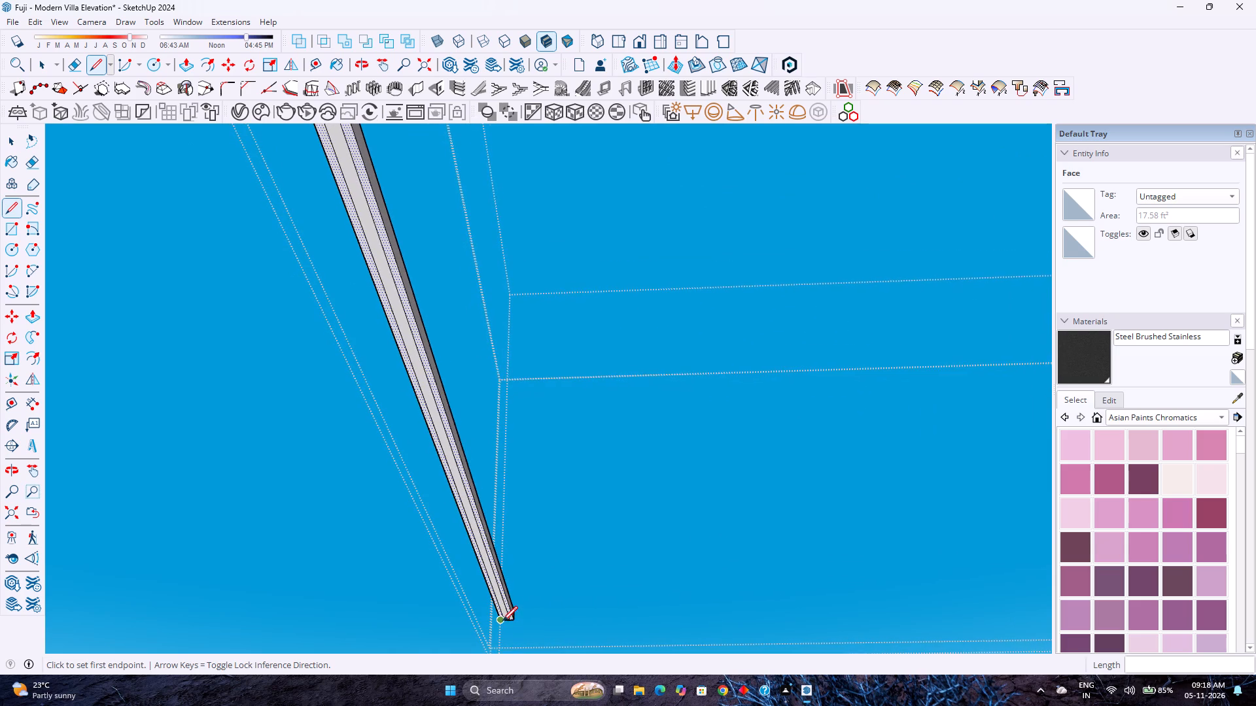
scroll(502, 621, "up", 20)
scroll(502, 621, "up", 1)
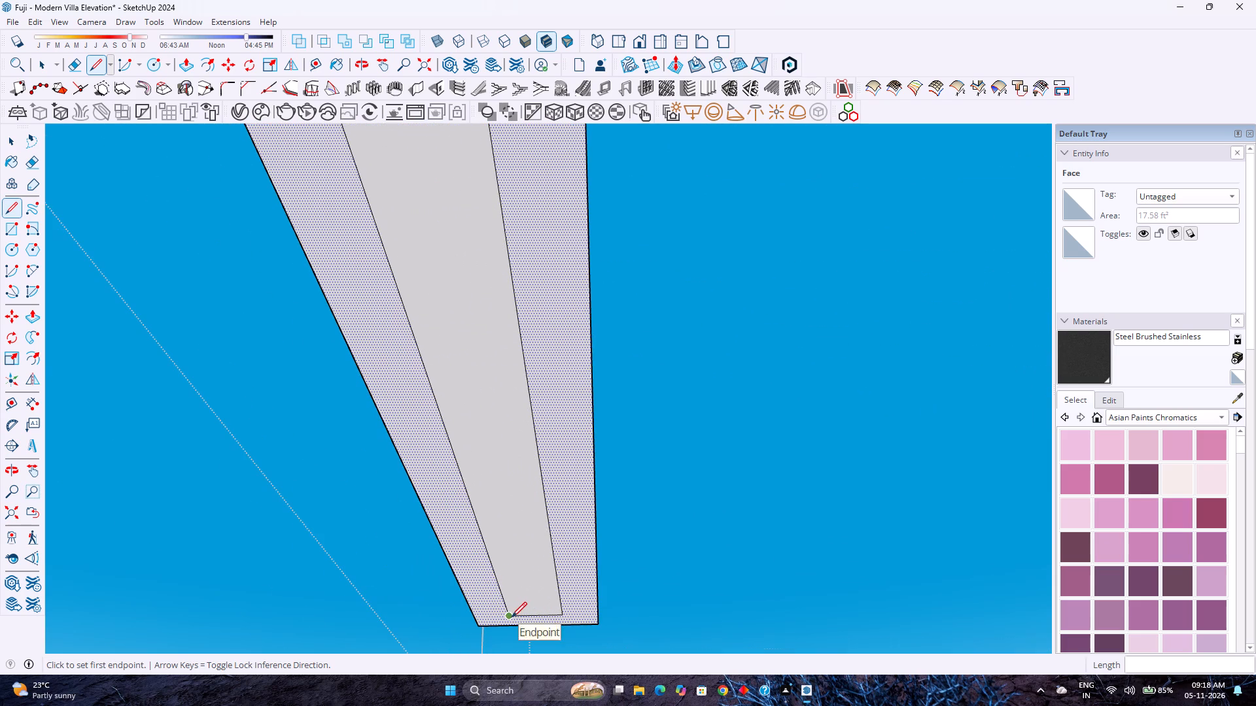
left_click(512, 617)
left_click(515, 626)
key("space")
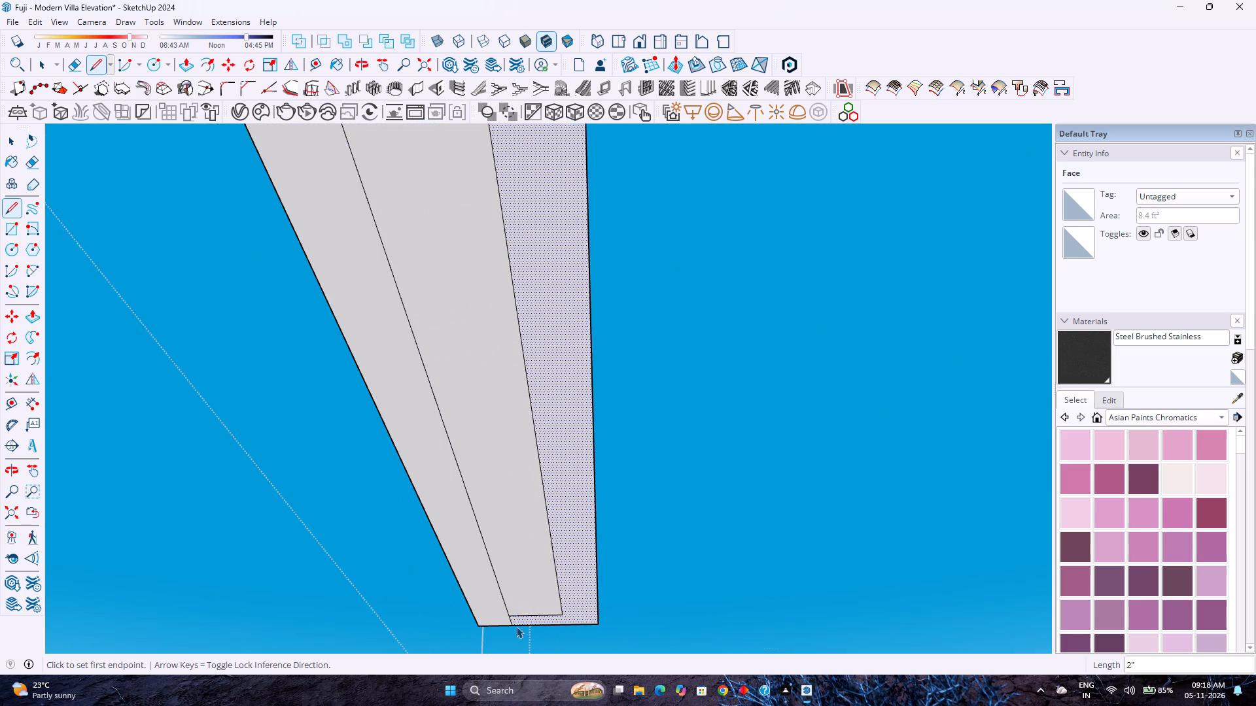
Delete the inset edges across the narrow leg's tip and along the two inner sides of the L.
left_click(529, 616)
key("Delete")
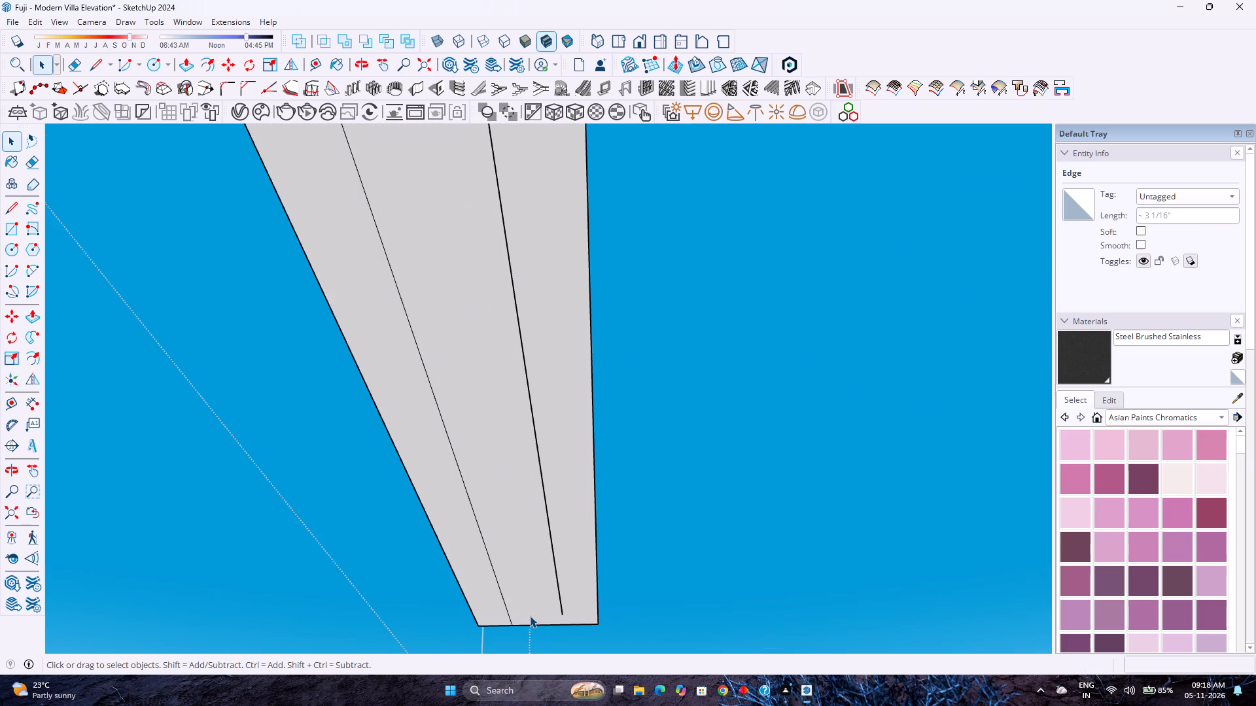
left_click(556, 575)
key("Delete")
scroll(532, 579, "down", 8)
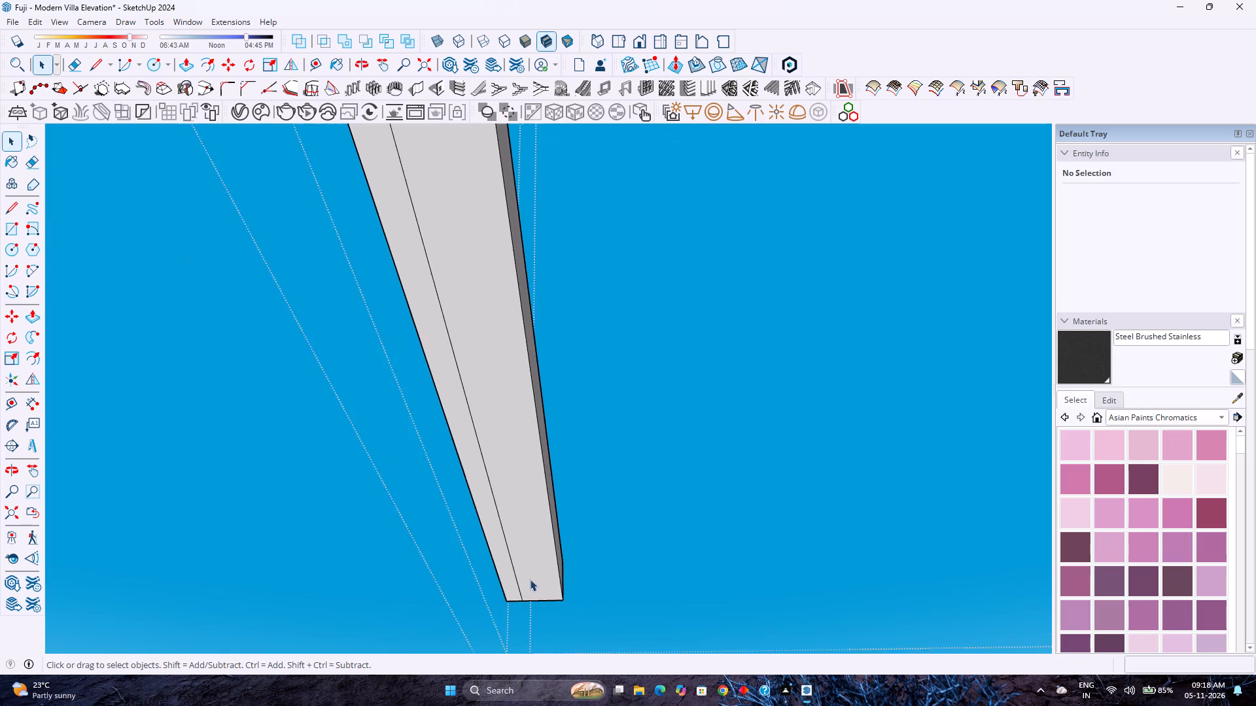
scroll(530, 579, "down", 20)
scroll(530, 579, "down", 12)
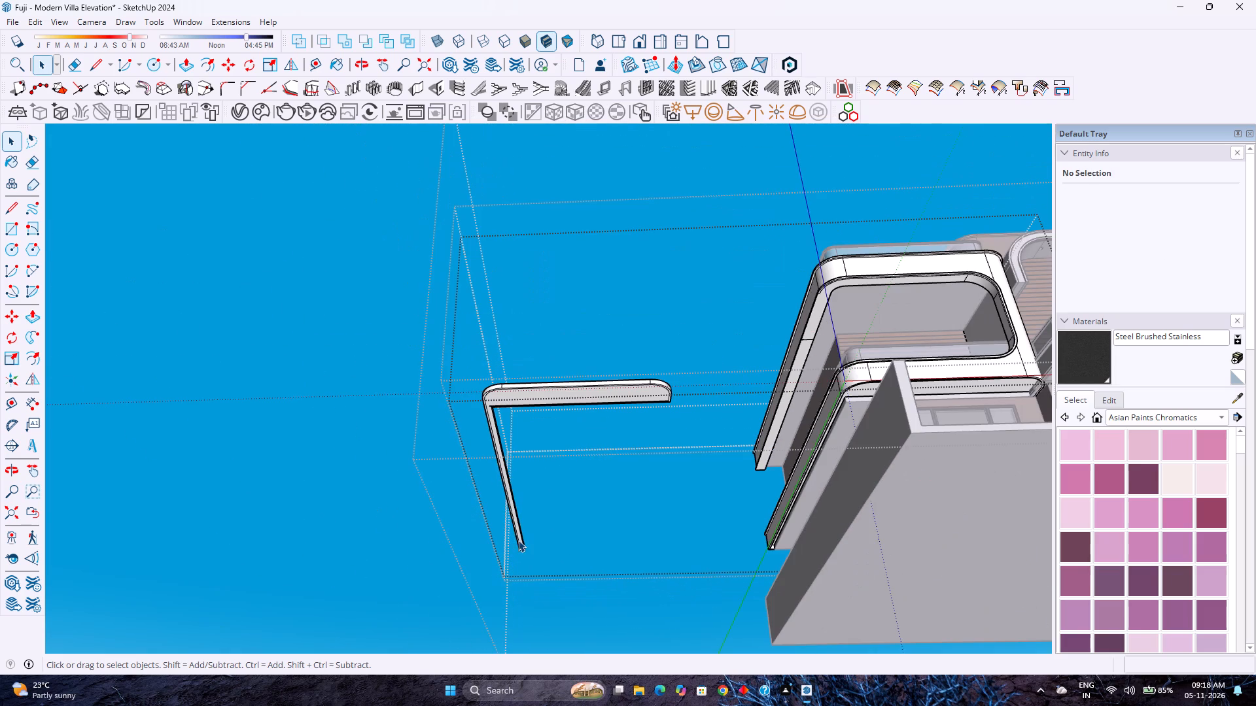
scroll(455, 390, "up", 12)
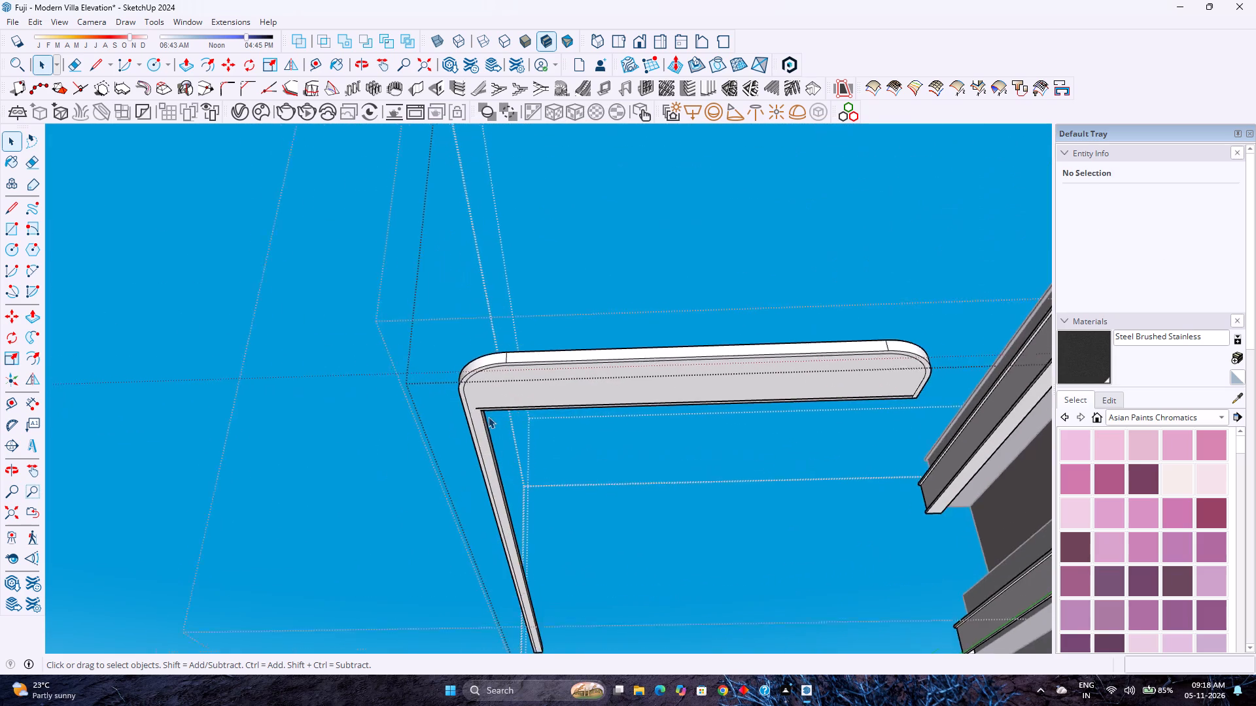
scroll(488, 416, "up", 11)
left_click(493, 407)
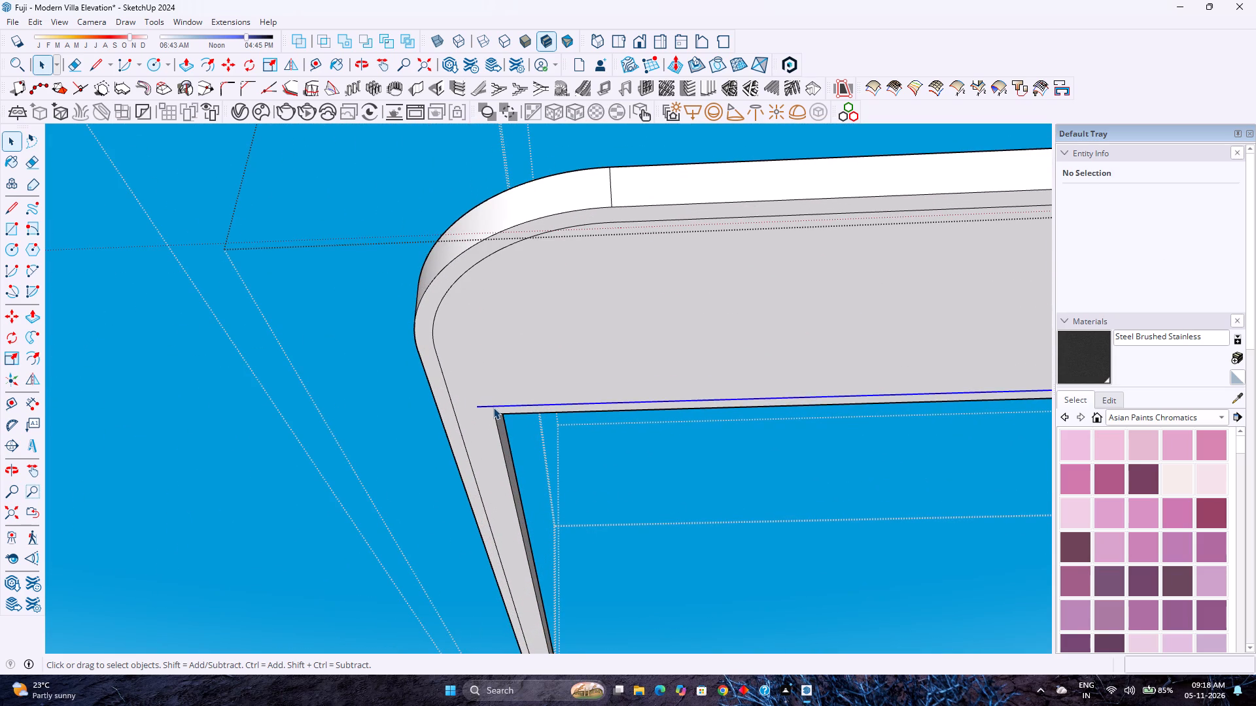
key("Delete")
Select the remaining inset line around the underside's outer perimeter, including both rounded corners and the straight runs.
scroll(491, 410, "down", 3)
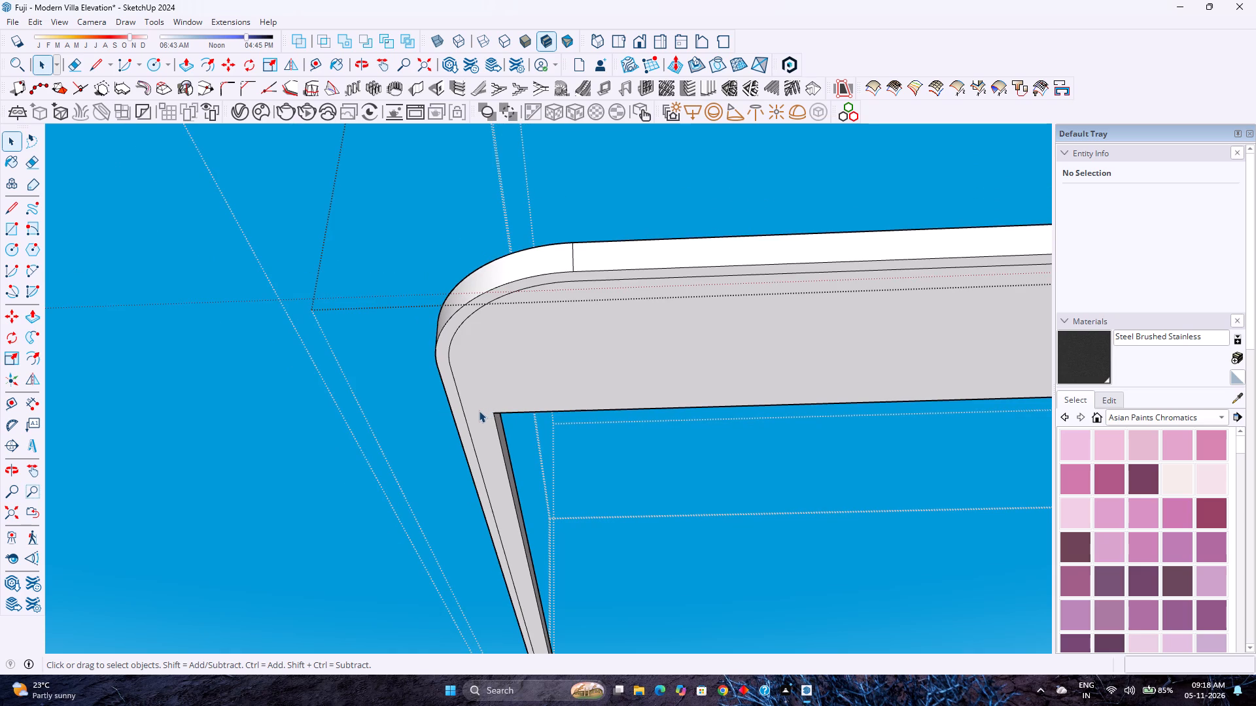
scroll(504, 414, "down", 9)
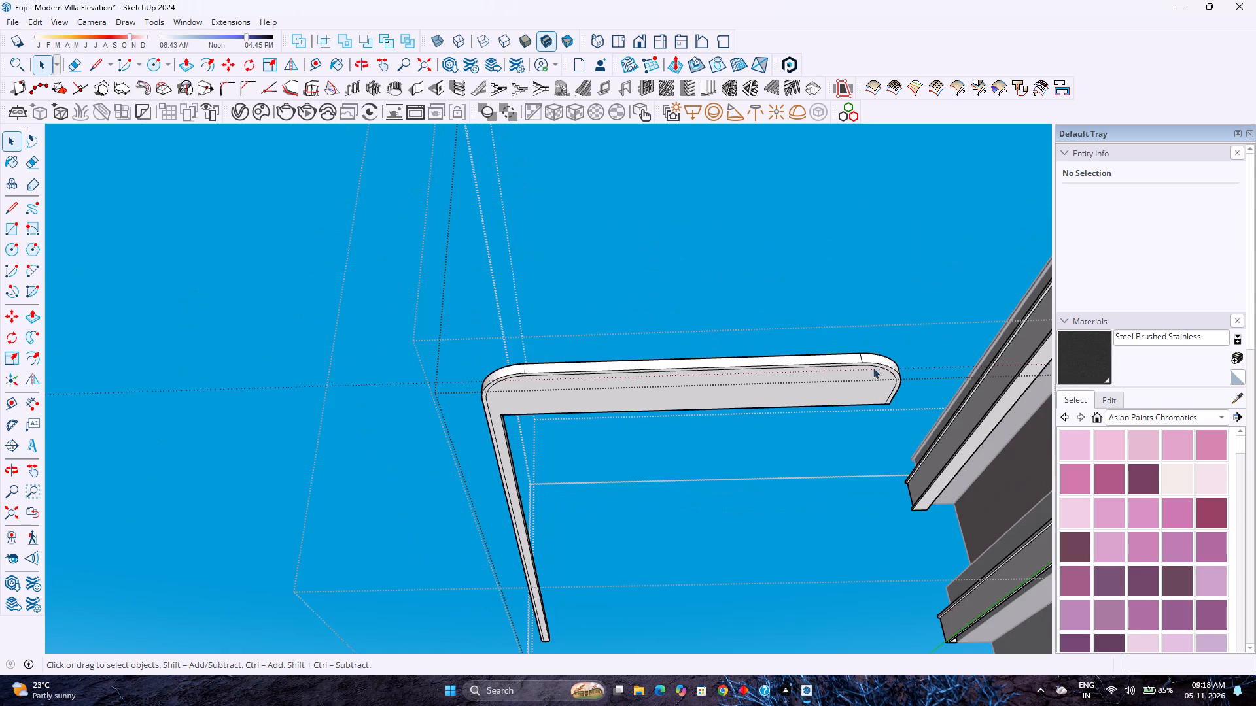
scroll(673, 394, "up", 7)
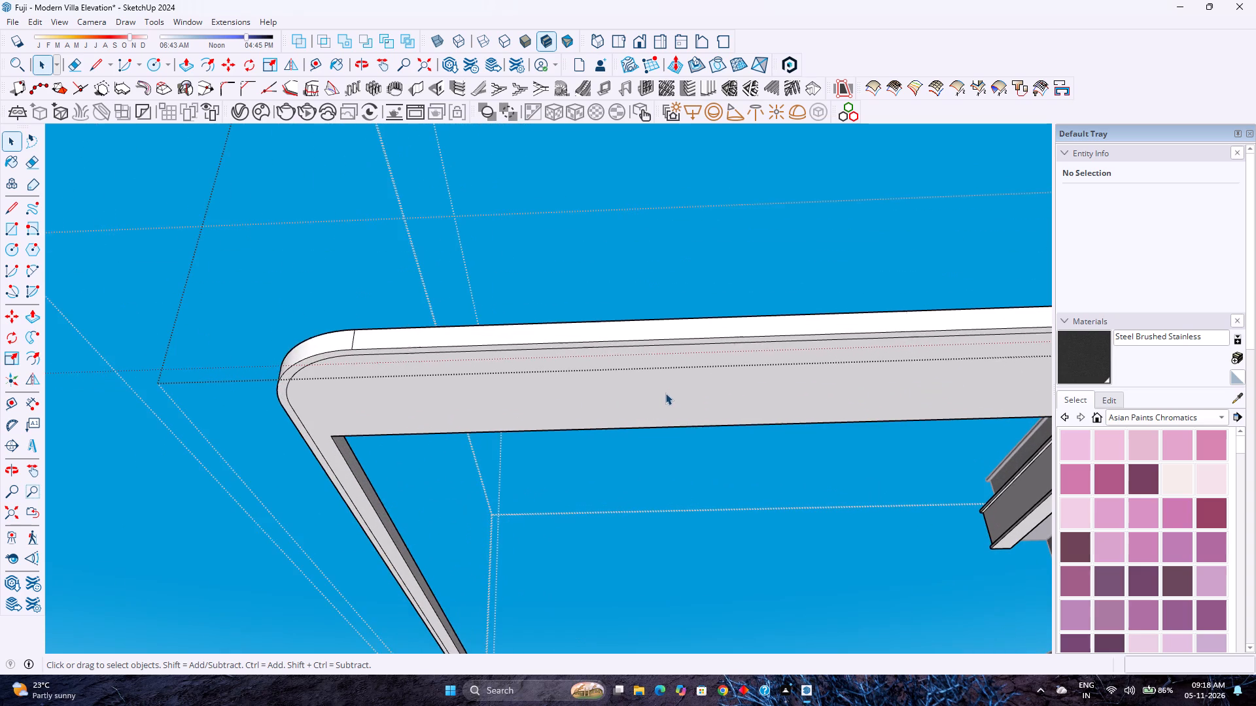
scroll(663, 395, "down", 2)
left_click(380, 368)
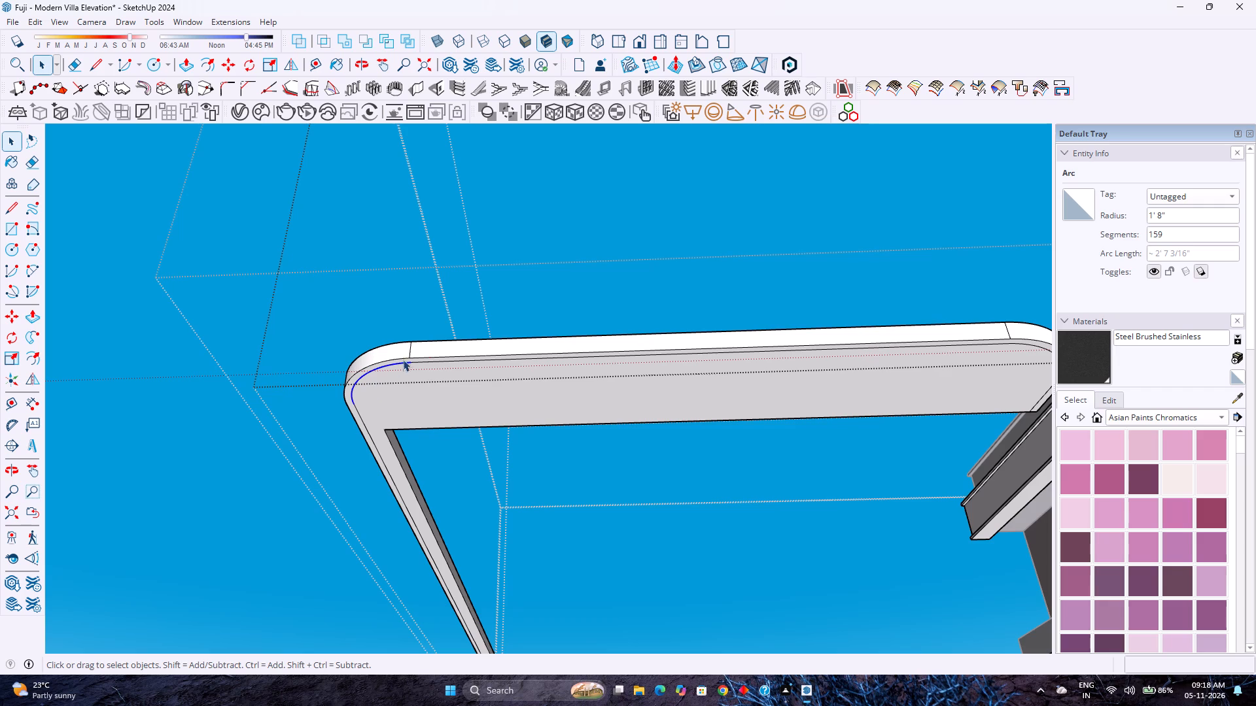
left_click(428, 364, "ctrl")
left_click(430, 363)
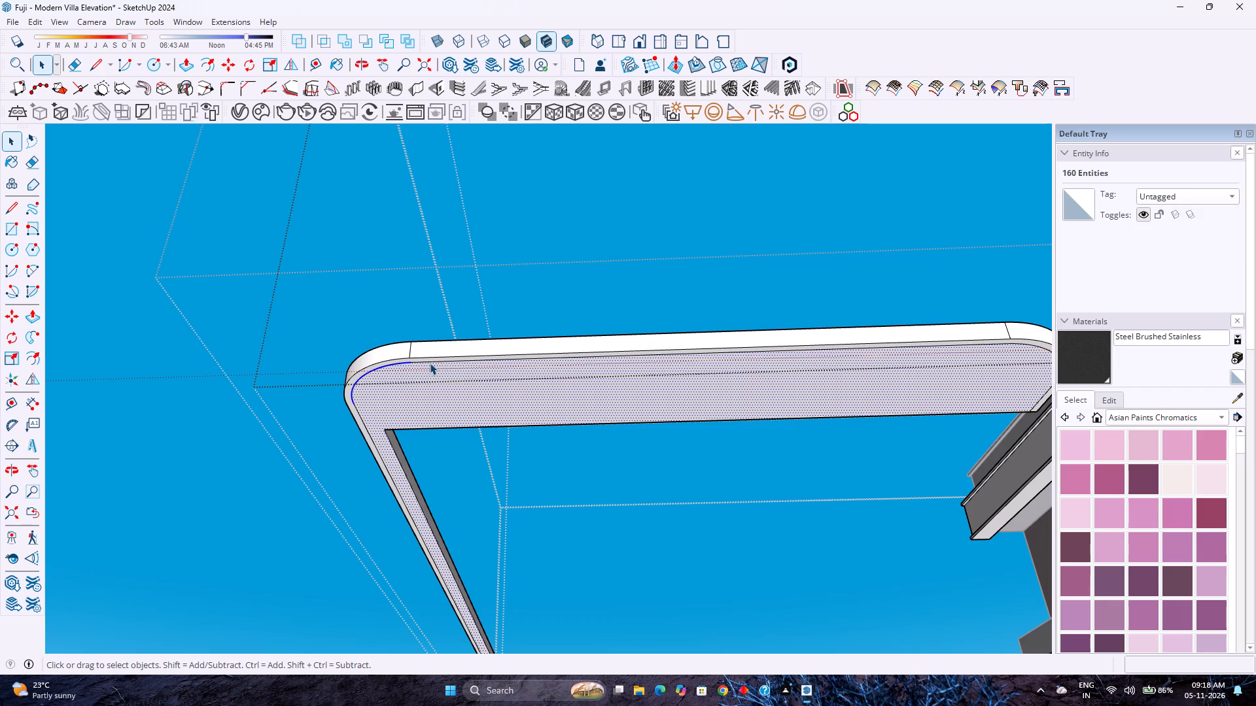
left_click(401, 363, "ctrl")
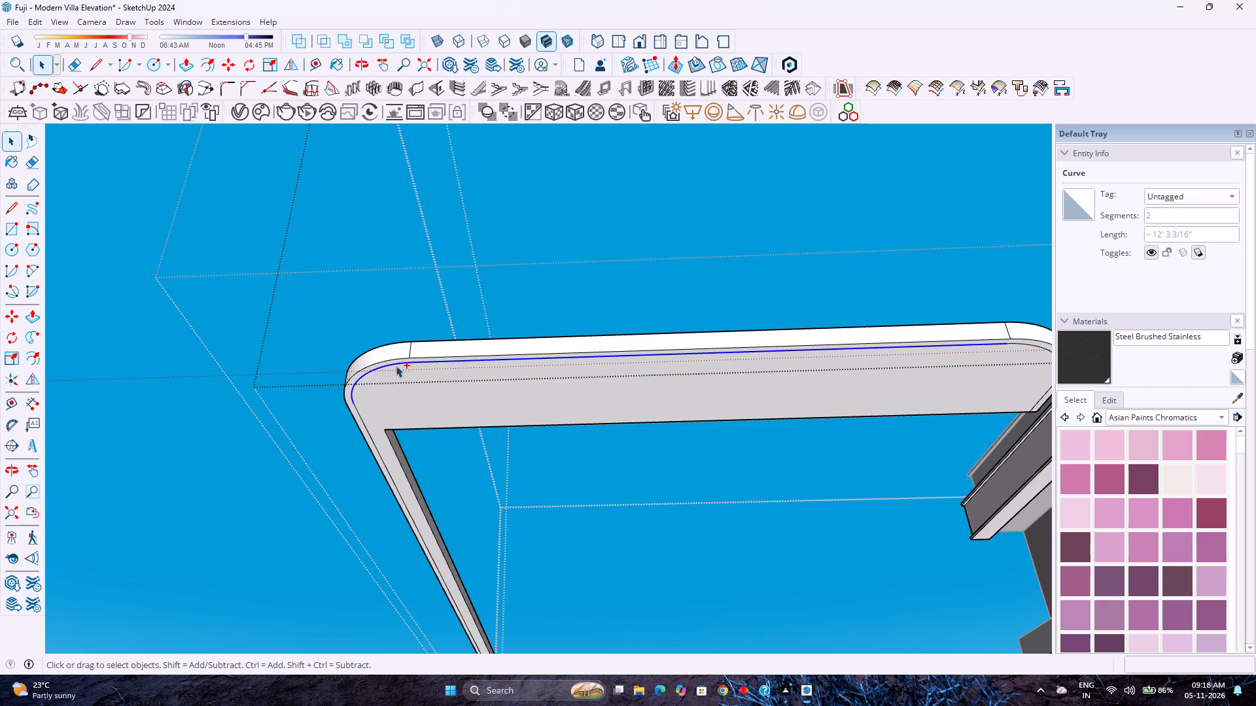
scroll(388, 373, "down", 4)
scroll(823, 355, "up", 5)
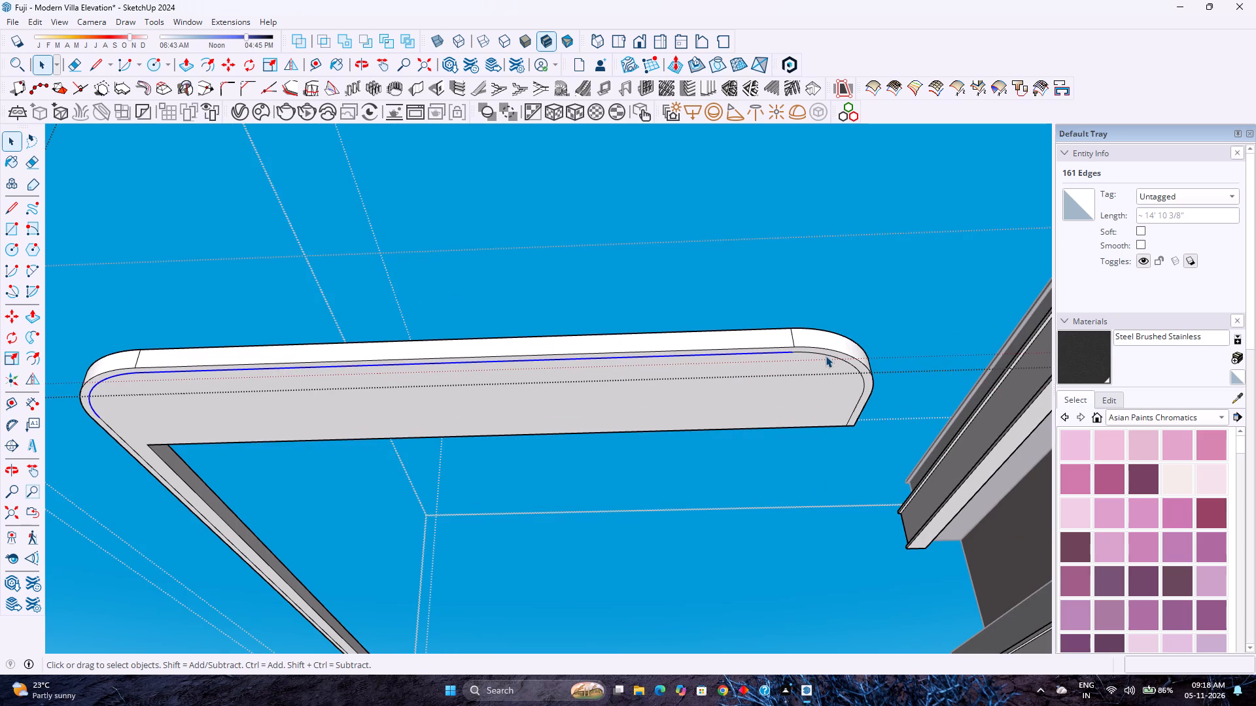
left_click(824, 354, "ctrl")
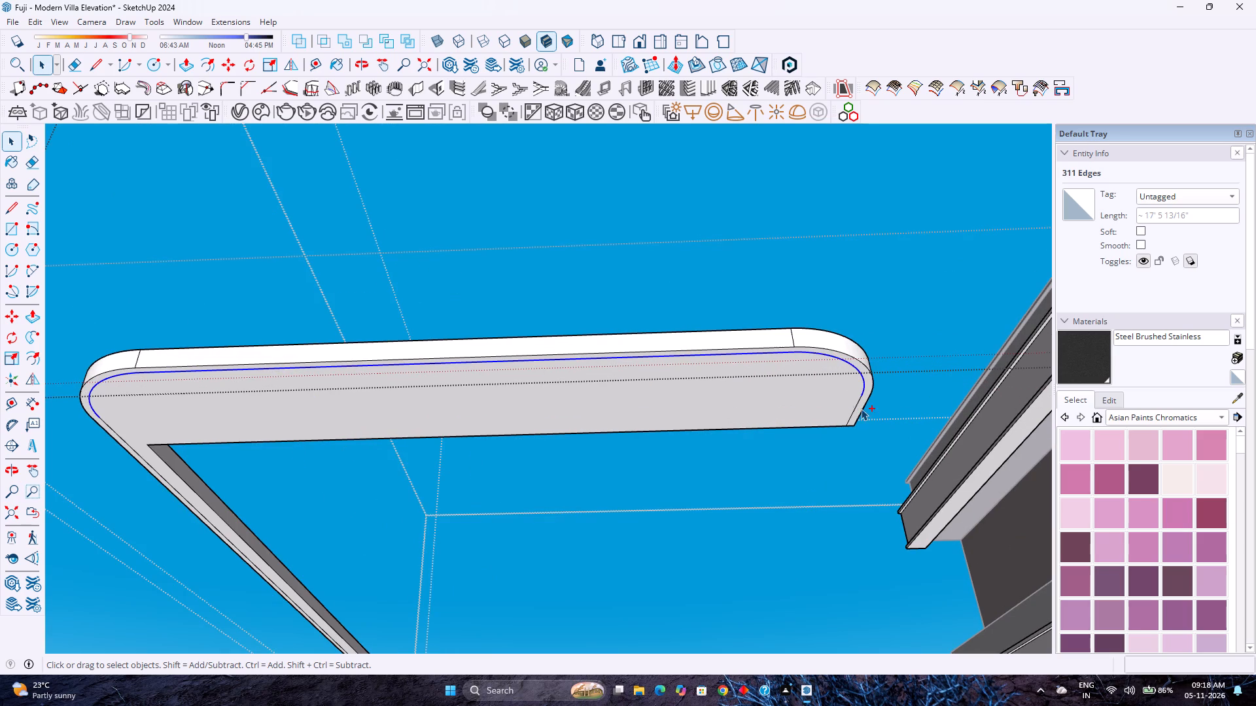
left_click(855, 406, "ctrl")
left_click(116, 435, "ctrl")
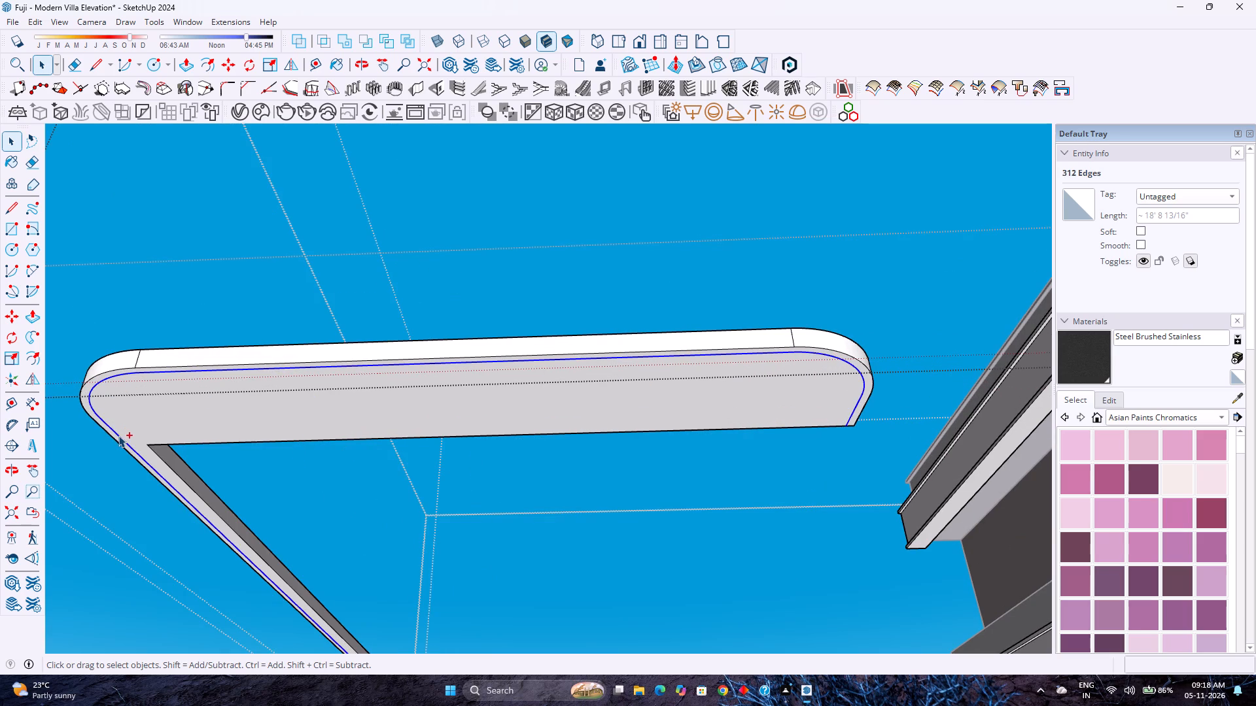
Offset the outline of the underside's inner L-shaped face 1 inch inward.
scroll(143, 431, "down", 9)
middle_click_drag(156, 441, 204, 408, "shift")
middle_click_drag(227, 384, 235, 373, "shift")
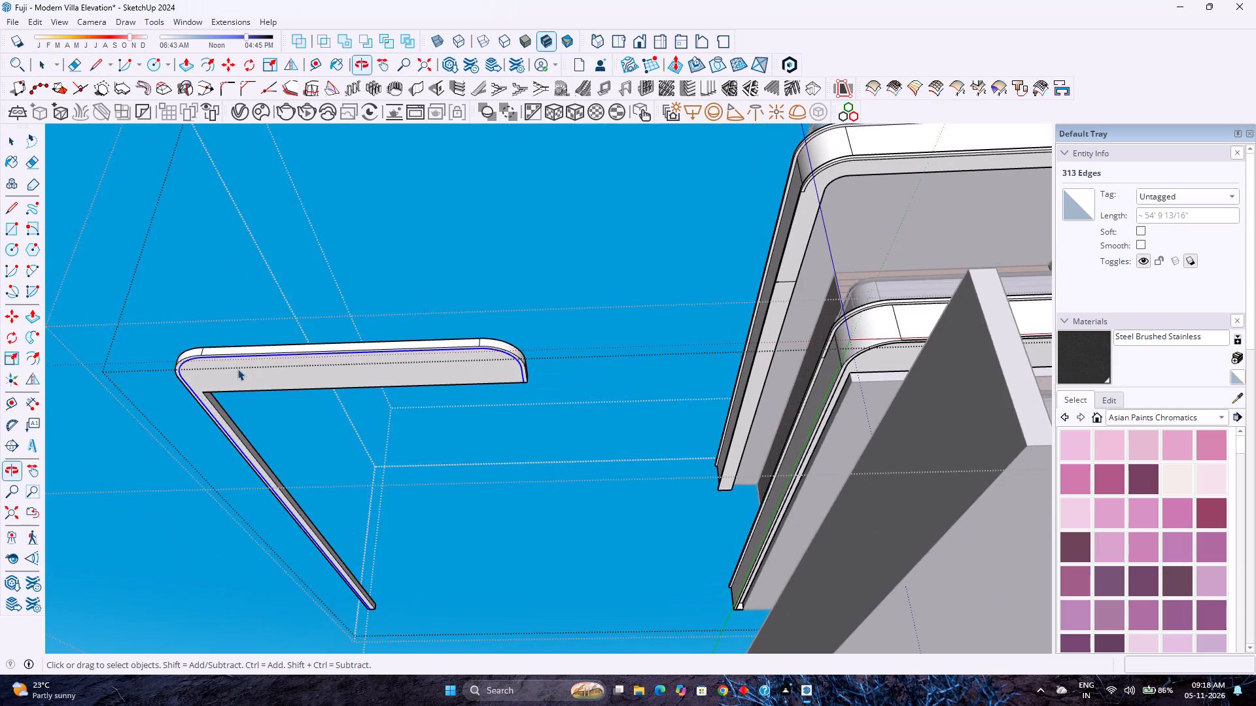
scroll(237, 369, "down", 3)
scroll(355, 501, "up", 1)
scroll(271, 412, "up", 11)
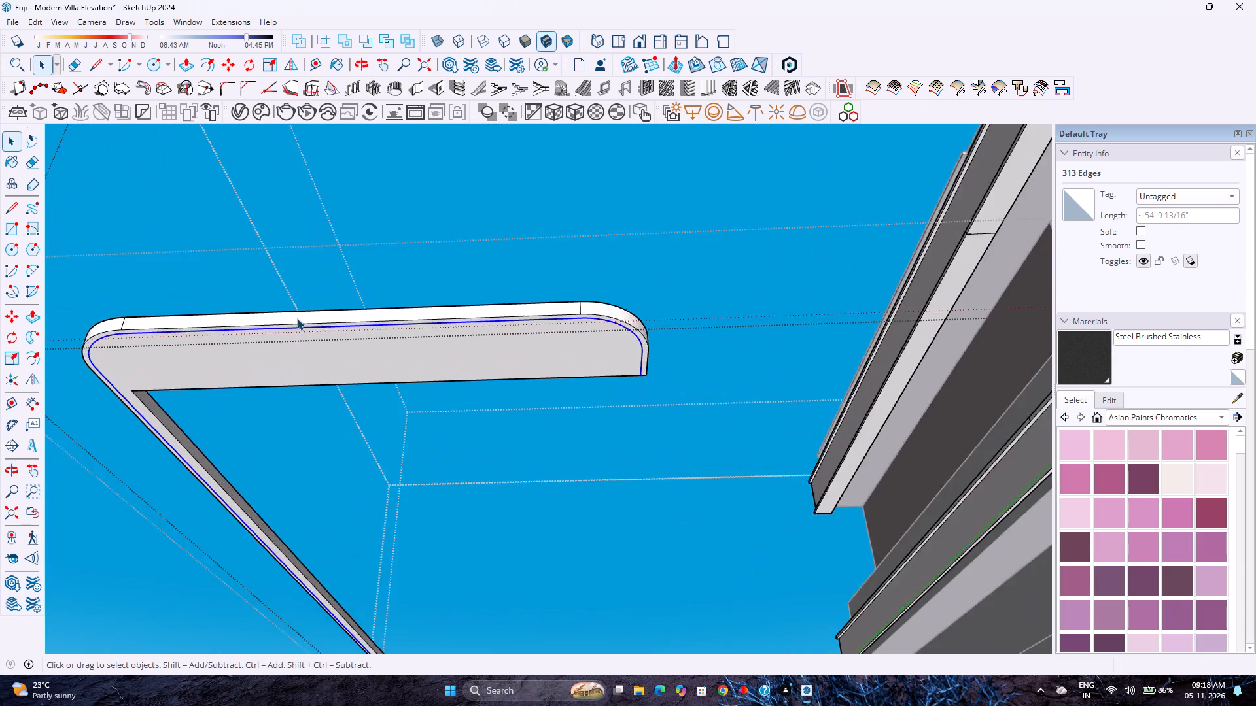
scroll(297, 318, "up", 4)
middle_click_drag(266, 403, 290, 388)
middle_click(290, 388)
middle_click_drag(292, 388, 326, 380, "shift")
middle_click_drag(326, 380, 460, 365, "shift")
middle_click_drag(478, 365, 524, 365, "shift")
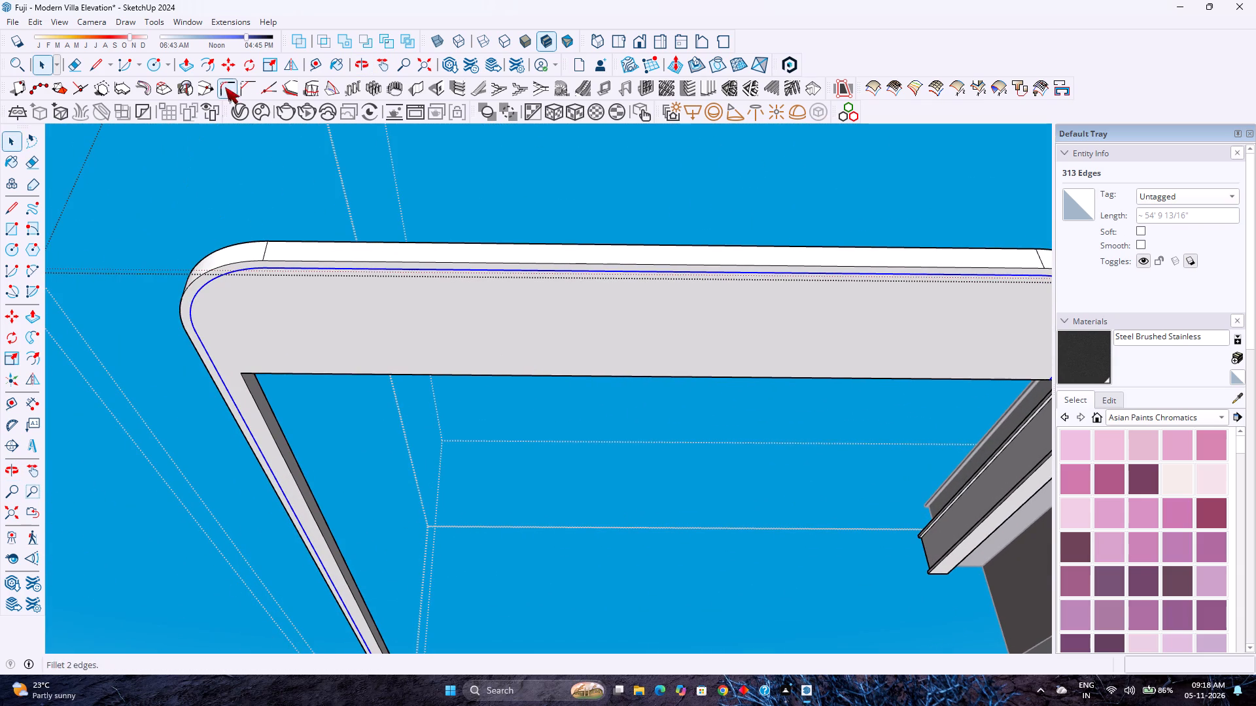
left_click(211, 68)
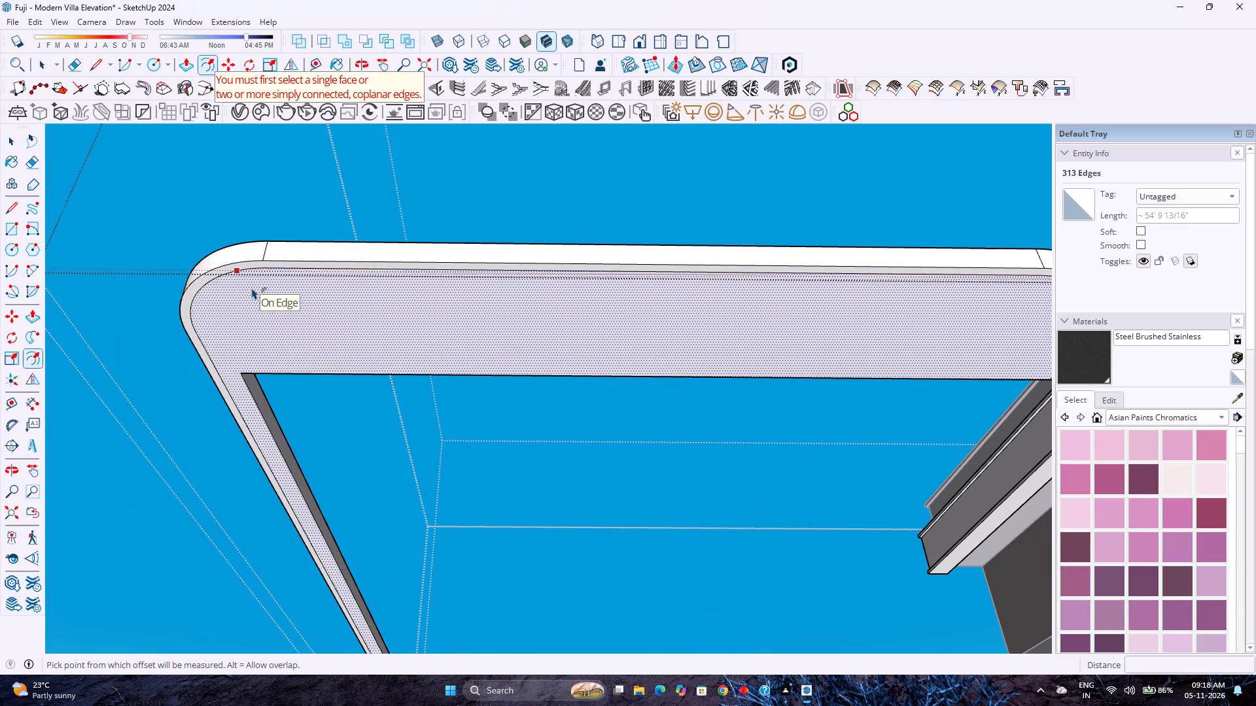
left_click(252, 288)
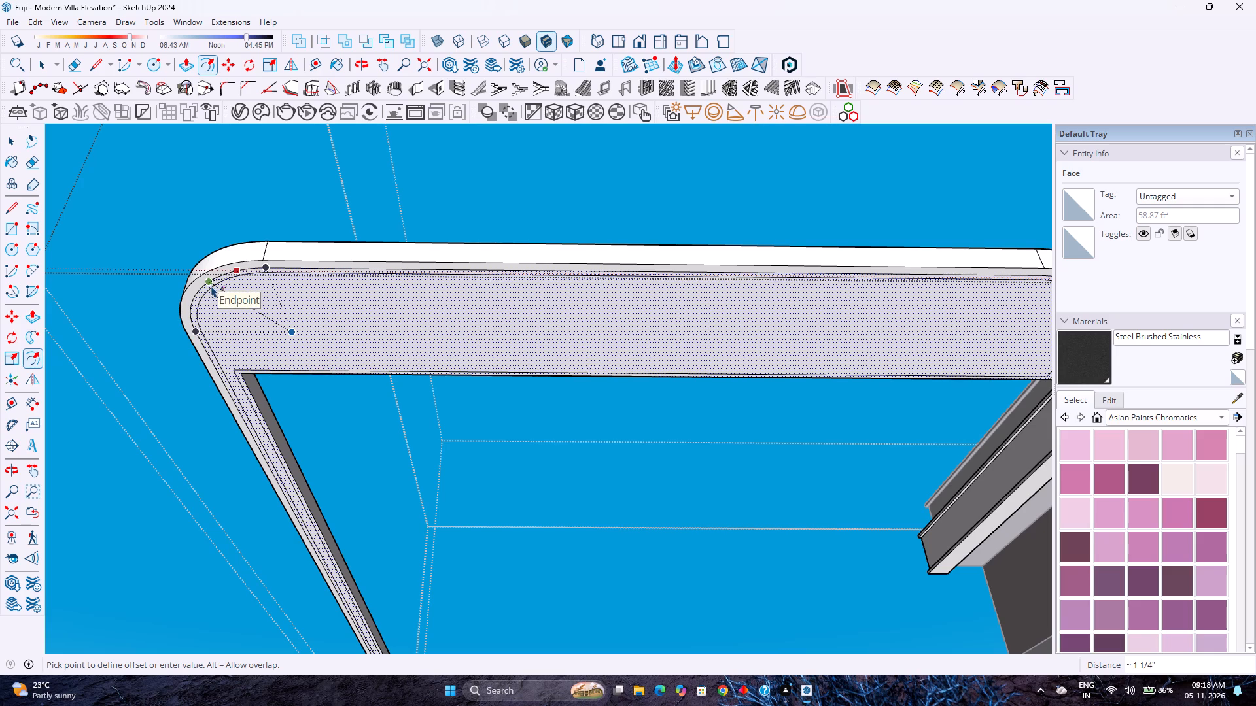
key("1")
key("Return")
key("space")
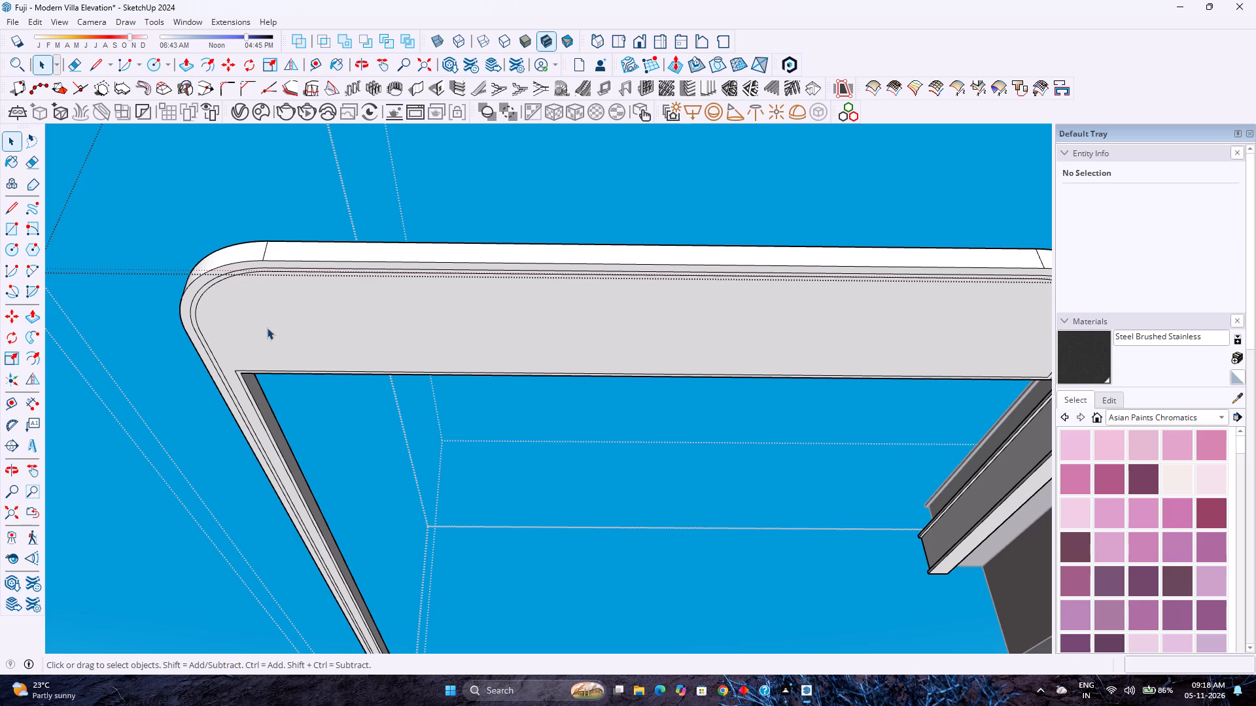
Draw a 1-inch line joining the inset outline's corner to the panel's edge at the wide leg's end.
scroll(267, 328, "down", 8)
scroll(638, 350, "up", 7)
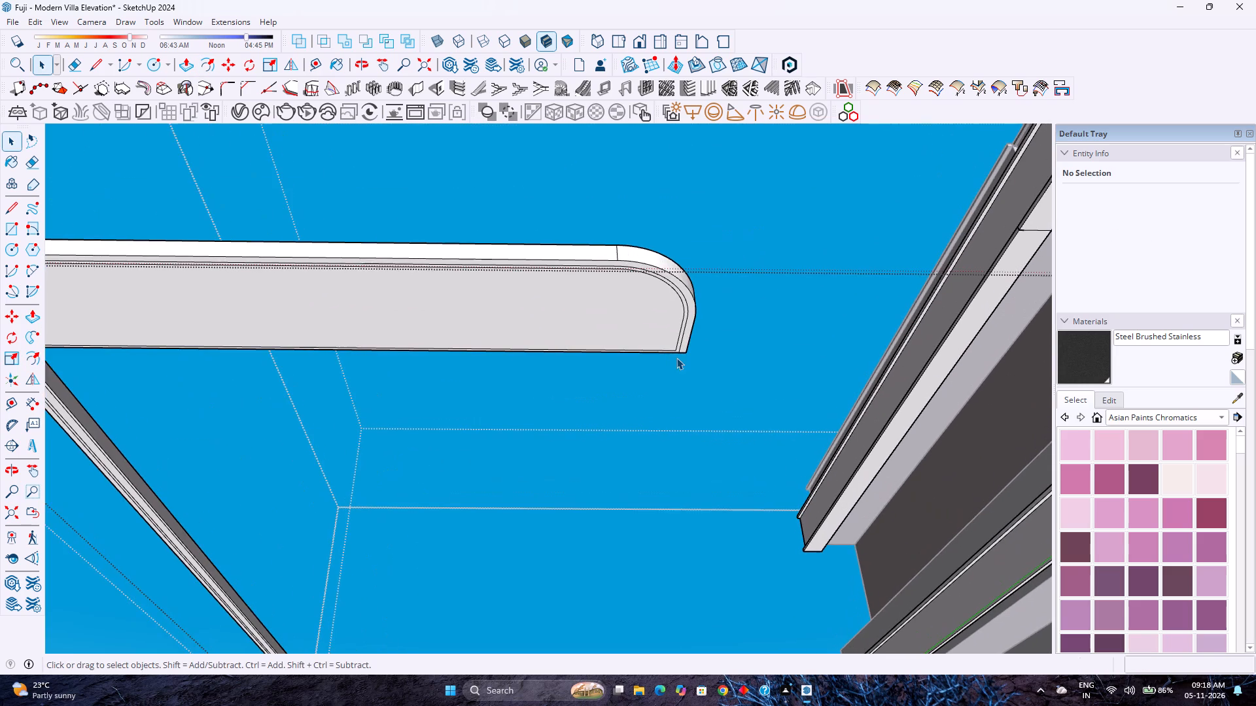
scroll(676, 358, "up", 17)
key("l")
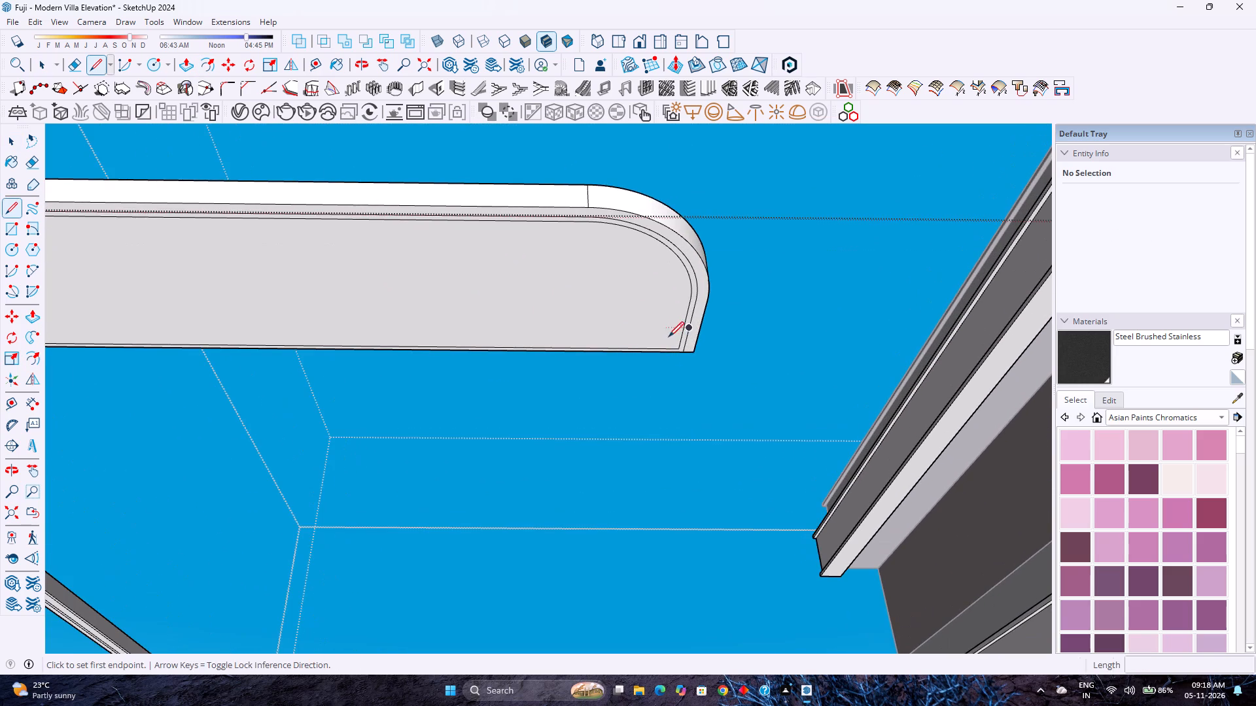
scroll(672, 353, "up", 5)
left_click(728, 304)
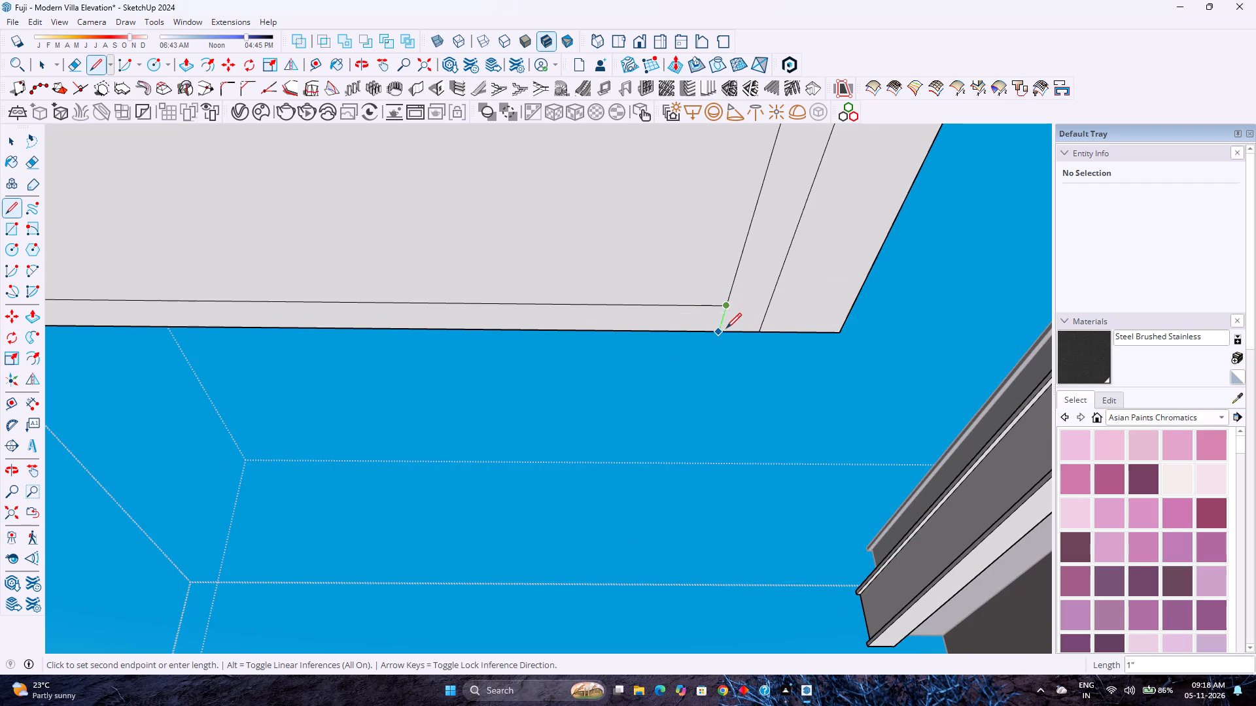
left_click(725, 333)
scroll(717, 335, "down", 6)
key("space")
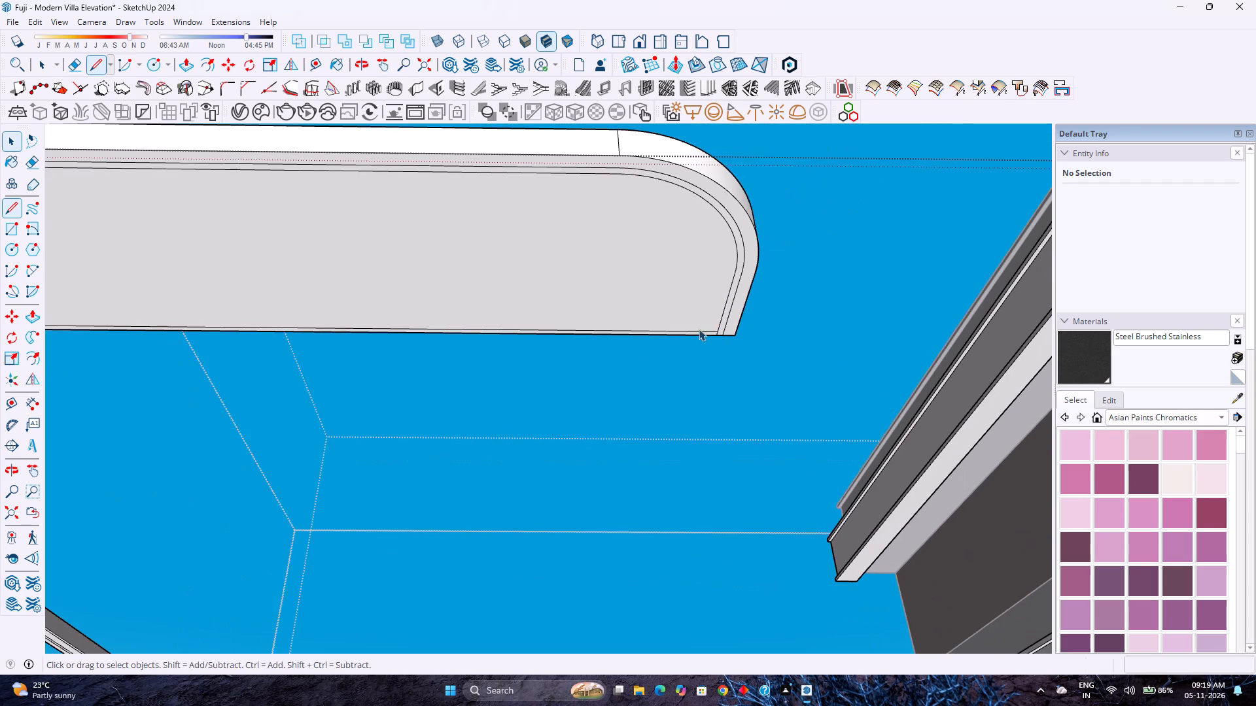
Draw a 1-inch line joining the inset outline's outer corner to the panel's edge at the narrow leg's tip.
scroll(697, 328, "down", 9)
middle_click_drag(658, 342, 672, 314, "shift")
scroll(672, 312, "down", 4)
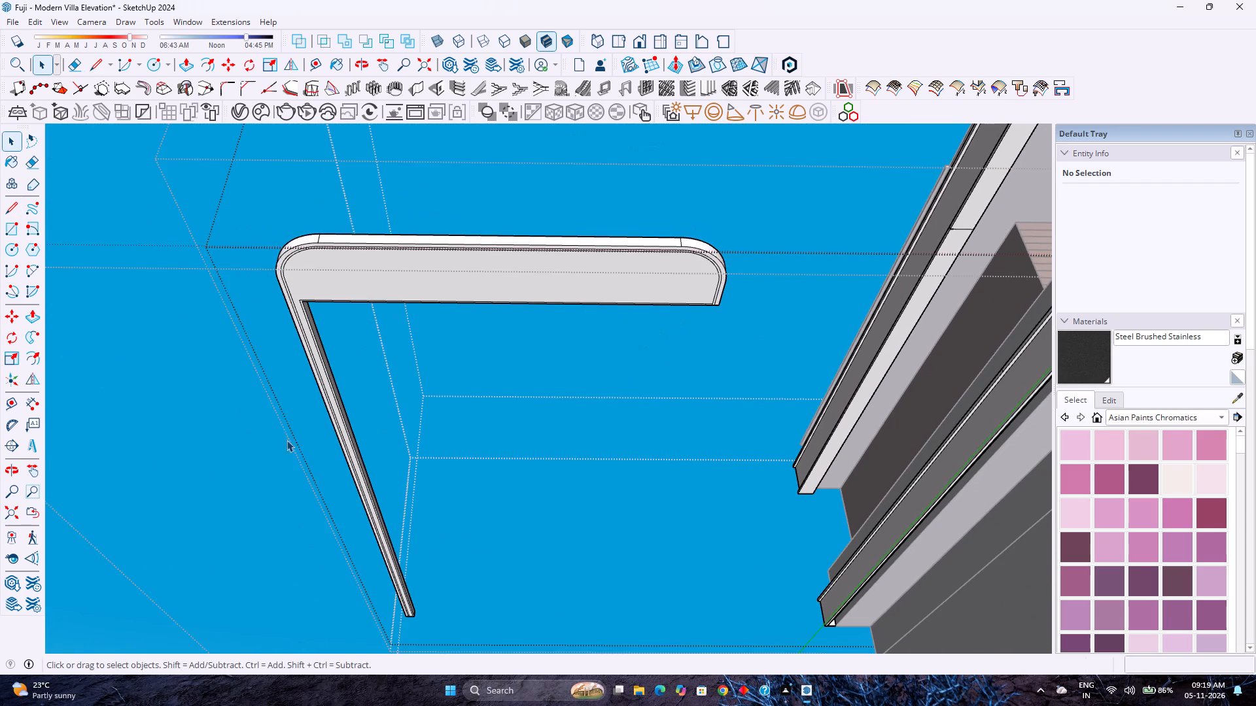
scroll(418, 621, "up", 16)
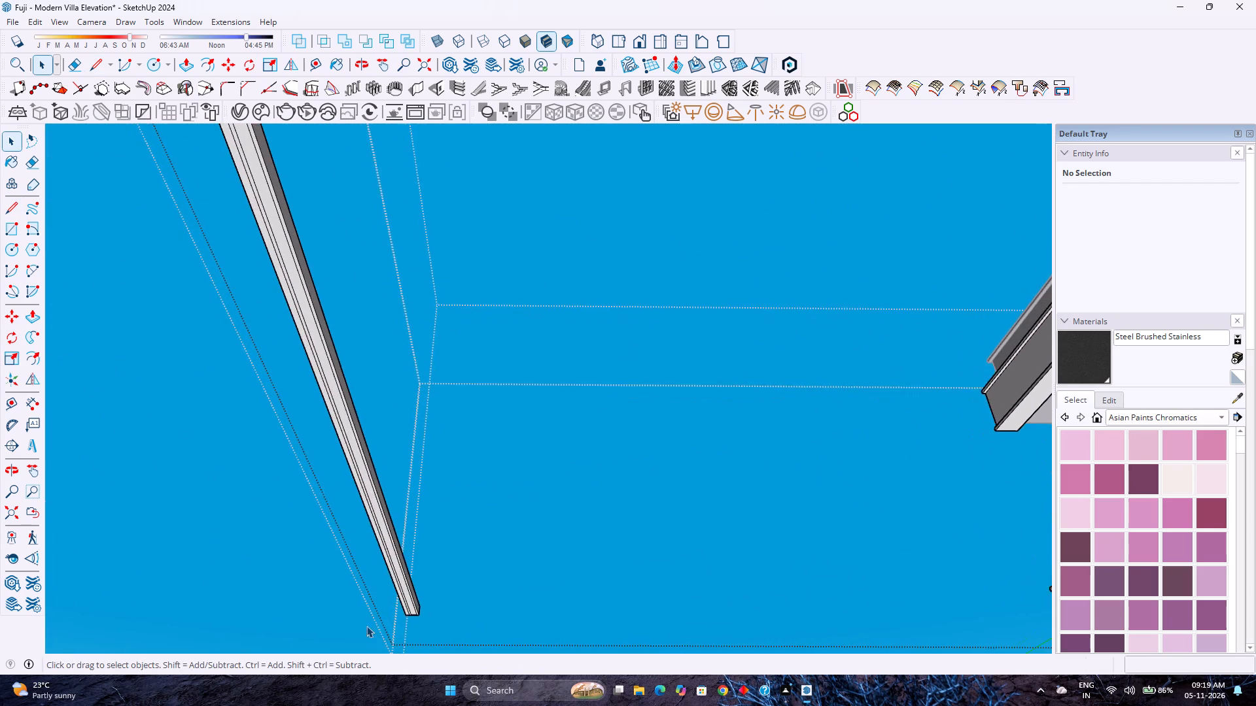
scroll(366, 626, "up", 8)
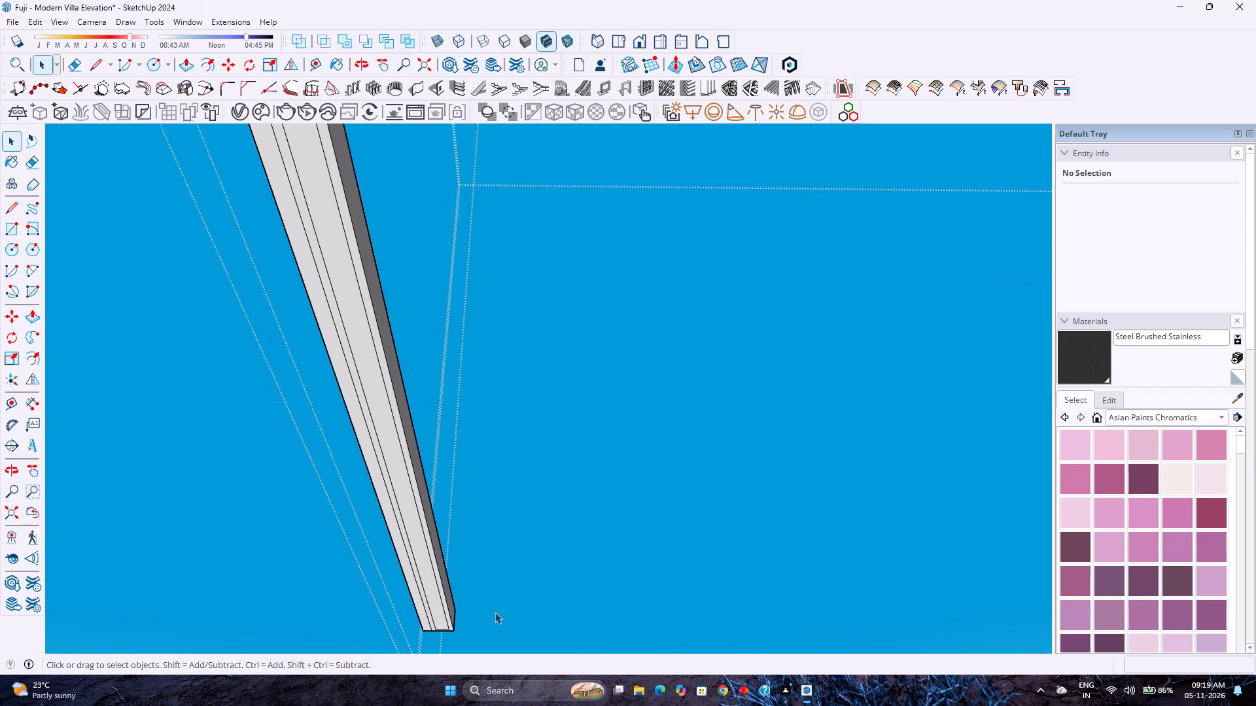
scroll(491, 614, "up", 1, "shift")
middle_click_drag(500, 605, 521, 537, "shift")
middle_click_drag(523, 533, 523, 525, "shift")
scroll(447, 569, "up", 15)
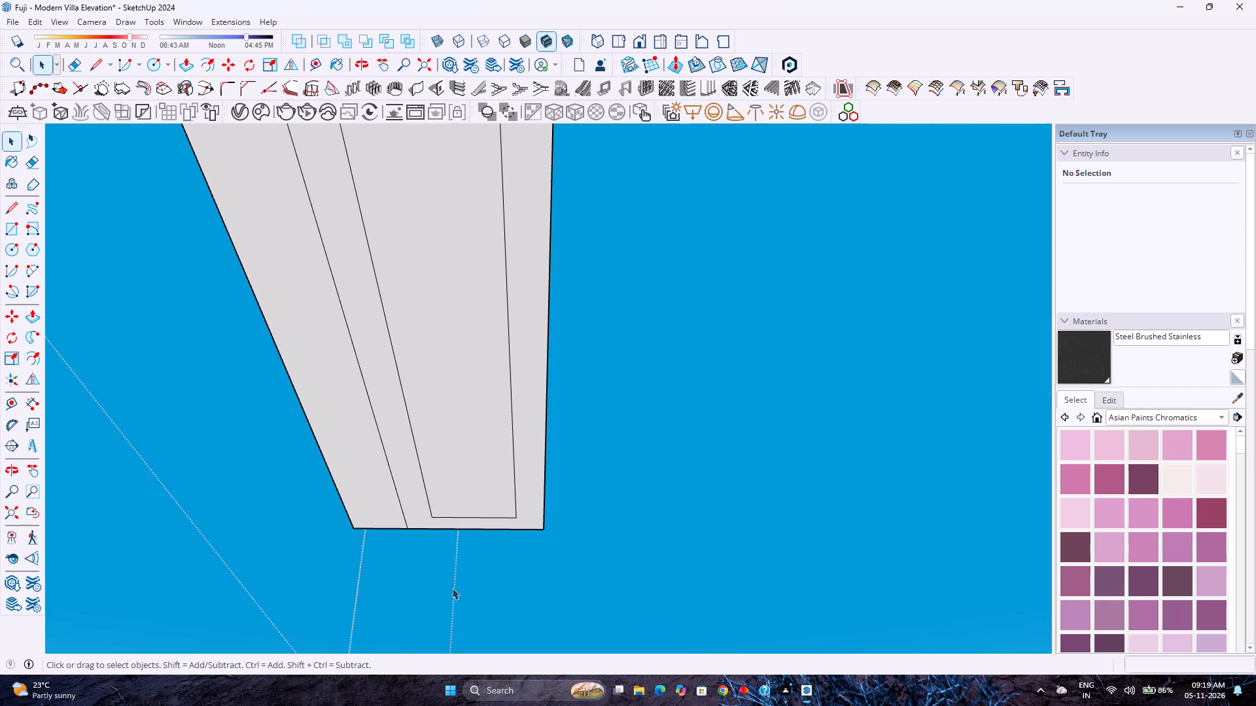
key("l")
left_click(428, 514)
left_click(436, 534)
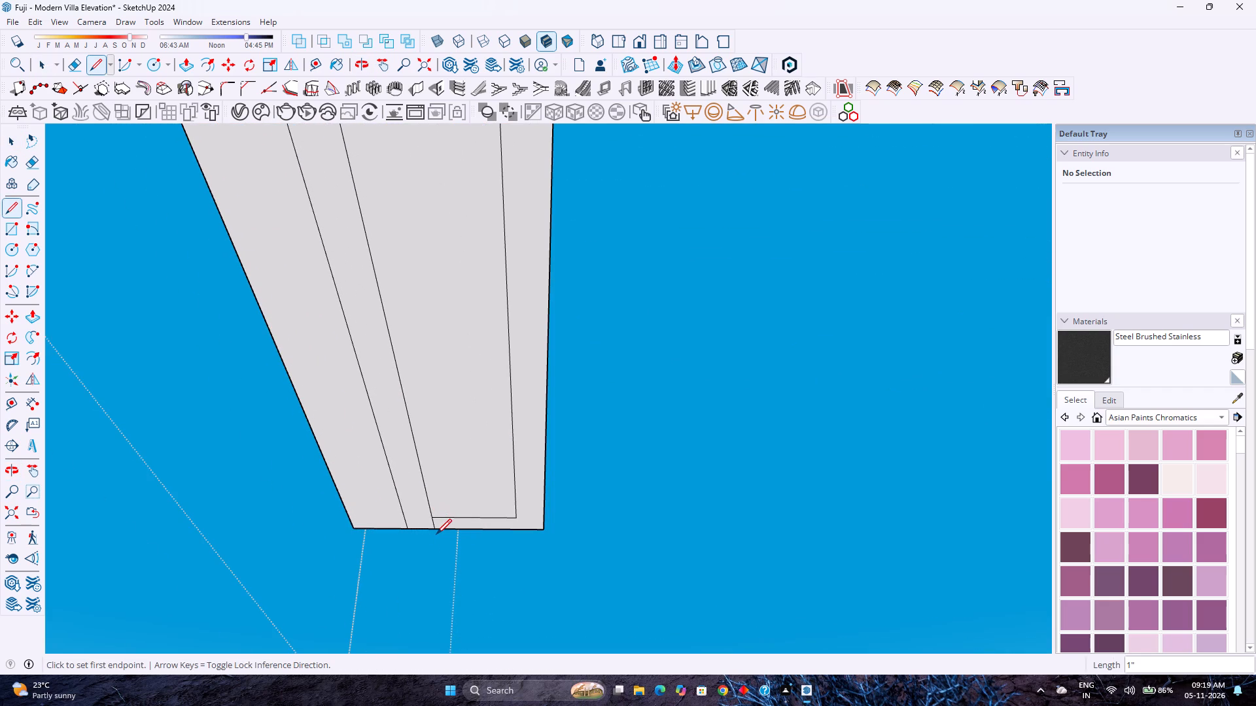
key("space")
Erase the inset edges across the narrow leg's tip and along that leg's inner side.
type("e")
left_click(445, 518)
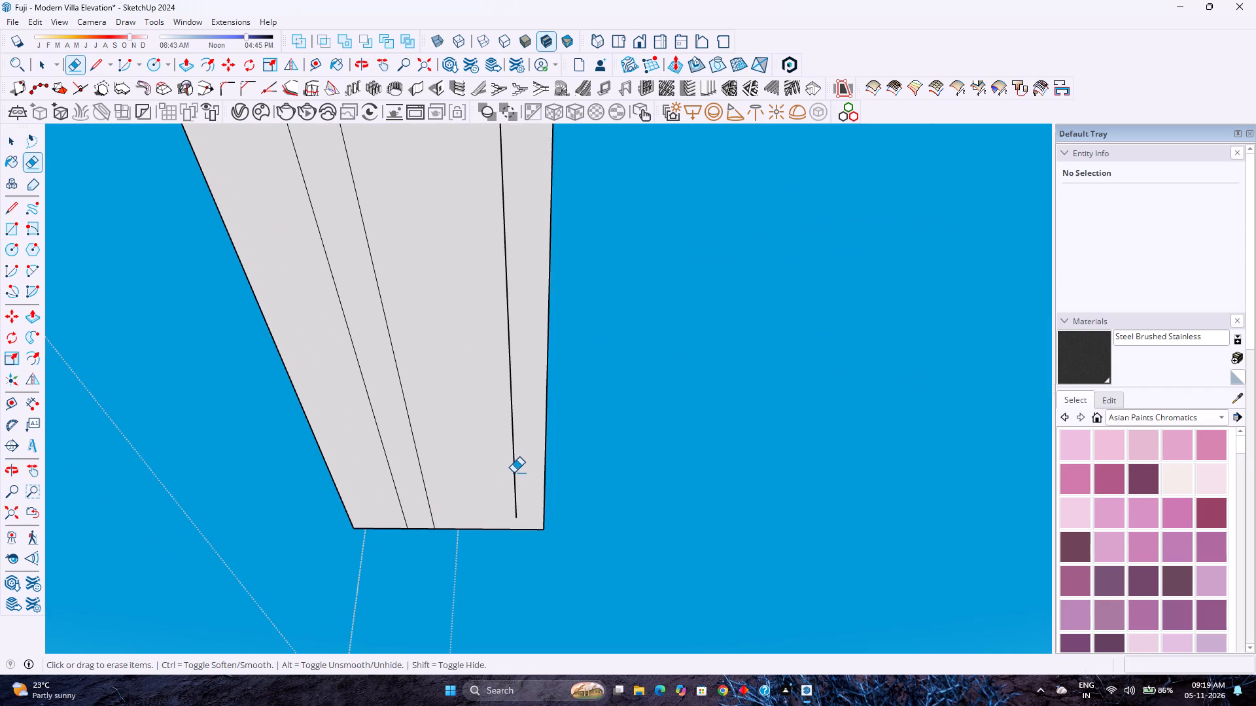
left_click(513, 465)
Place a guide 3 inches in from the narrow leg's tip edge and draw a line across the leg along it.
scroll(480, 484, "down", 5)
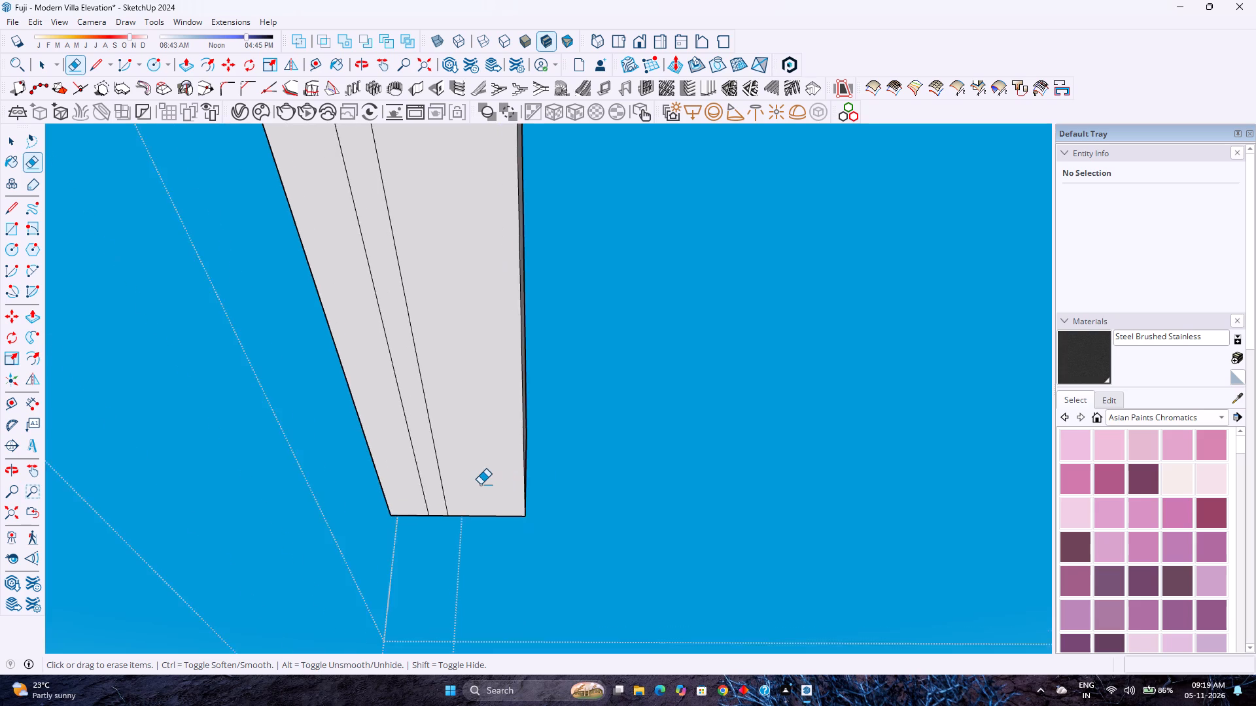
scroll(480, 484, "down", 4)
scroll(480, 484, "up", 1)
scroll(480, 484, "down", 11)
scroll(457, 513, "up", 4)
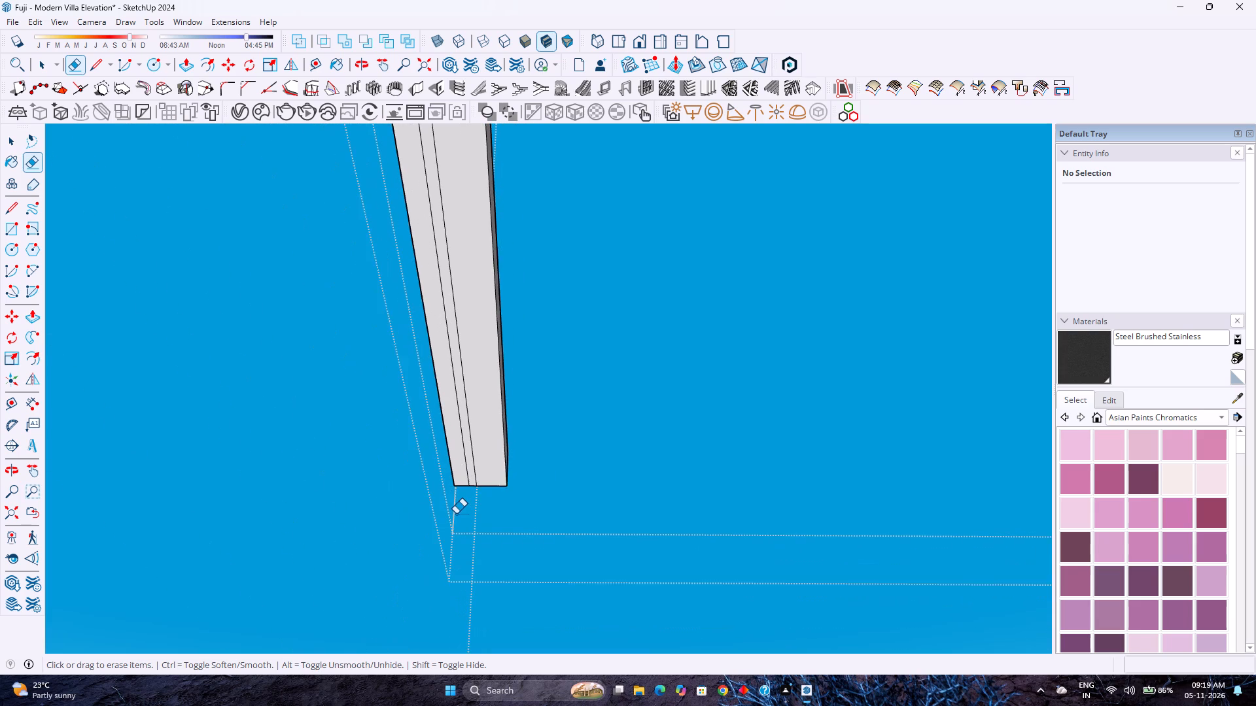
scroll(456, 514, "up", 5)
left_click(94, 58)
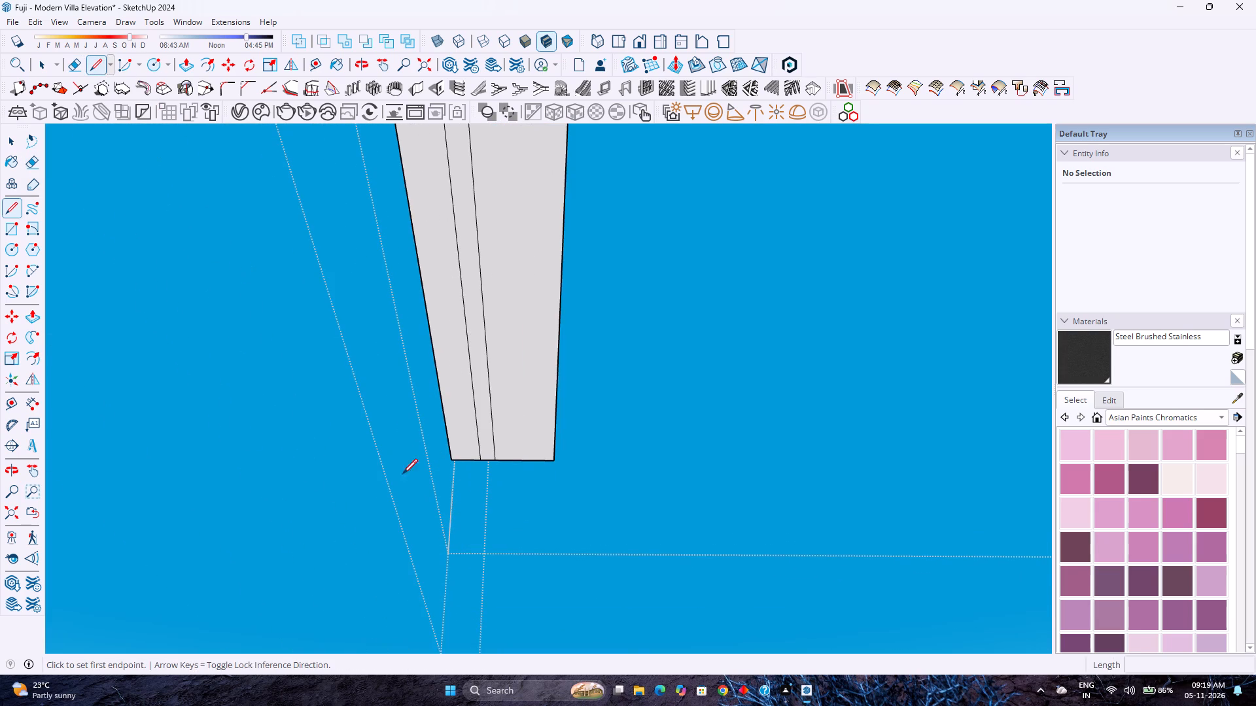
key("space")
left_click(310, 59)
left_click(523, 459)
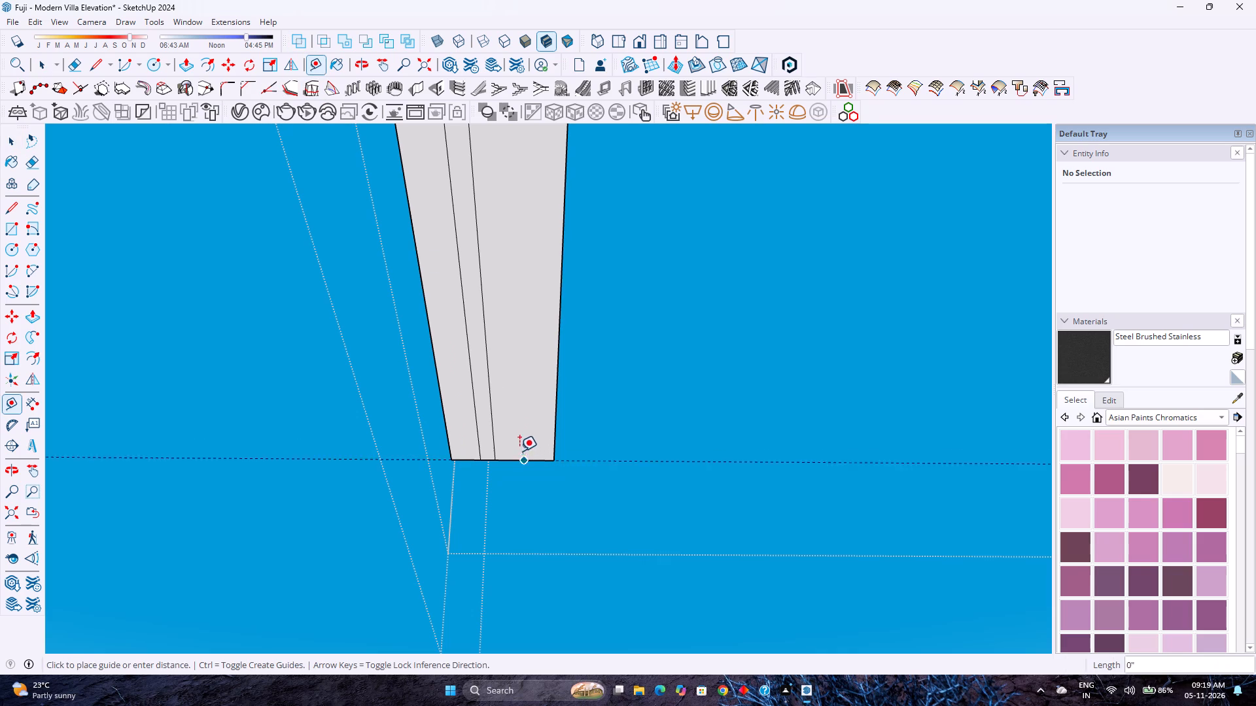
left_click(515, 441)
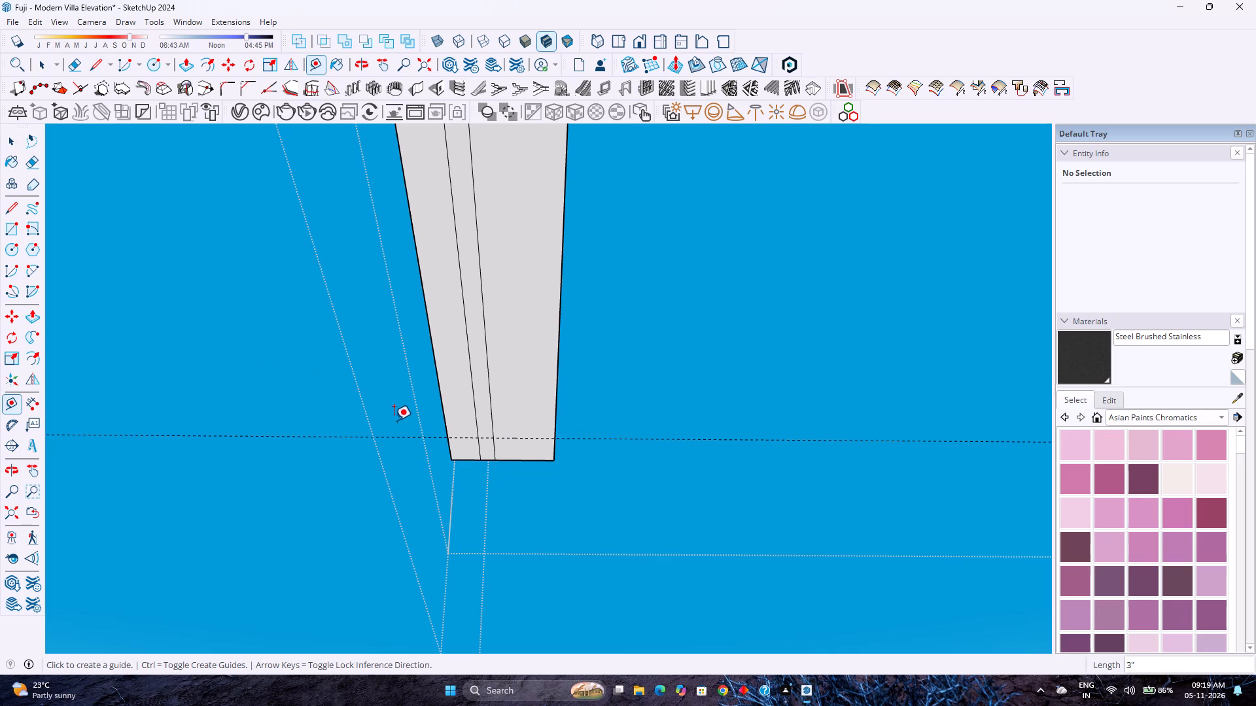
key("l")
left_click(448, 440)
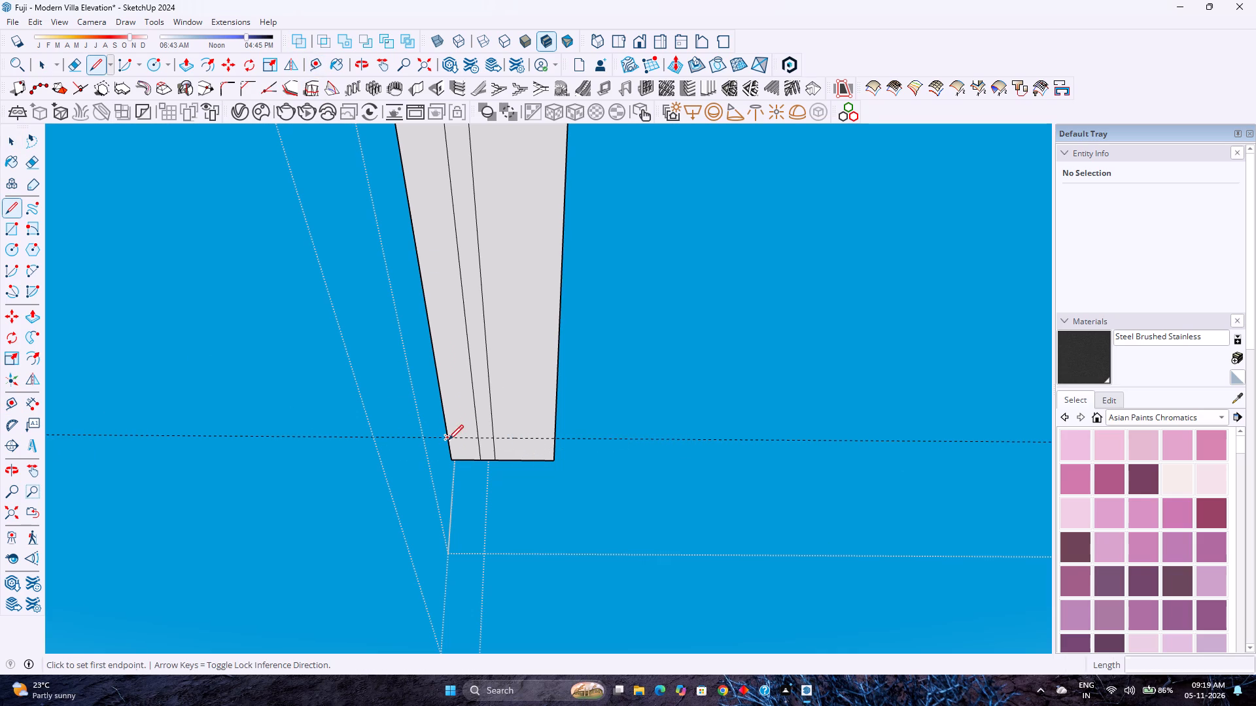
left_click(554, 436)
Erase the guide, the cross-line segments on both sides of the 1-inch strip, and the strip lines running past it to the narrow leg's tip.
key("e")
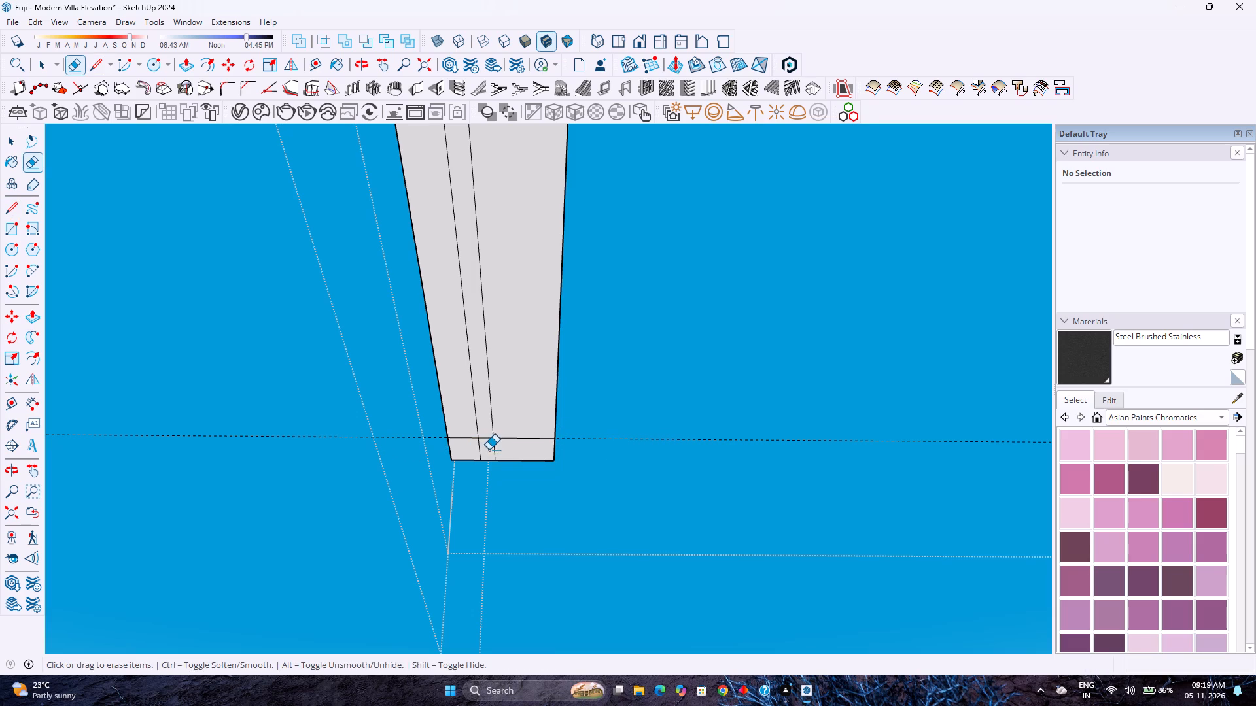
scroll(476, 446, "up", 9)
left_click(459, 423)
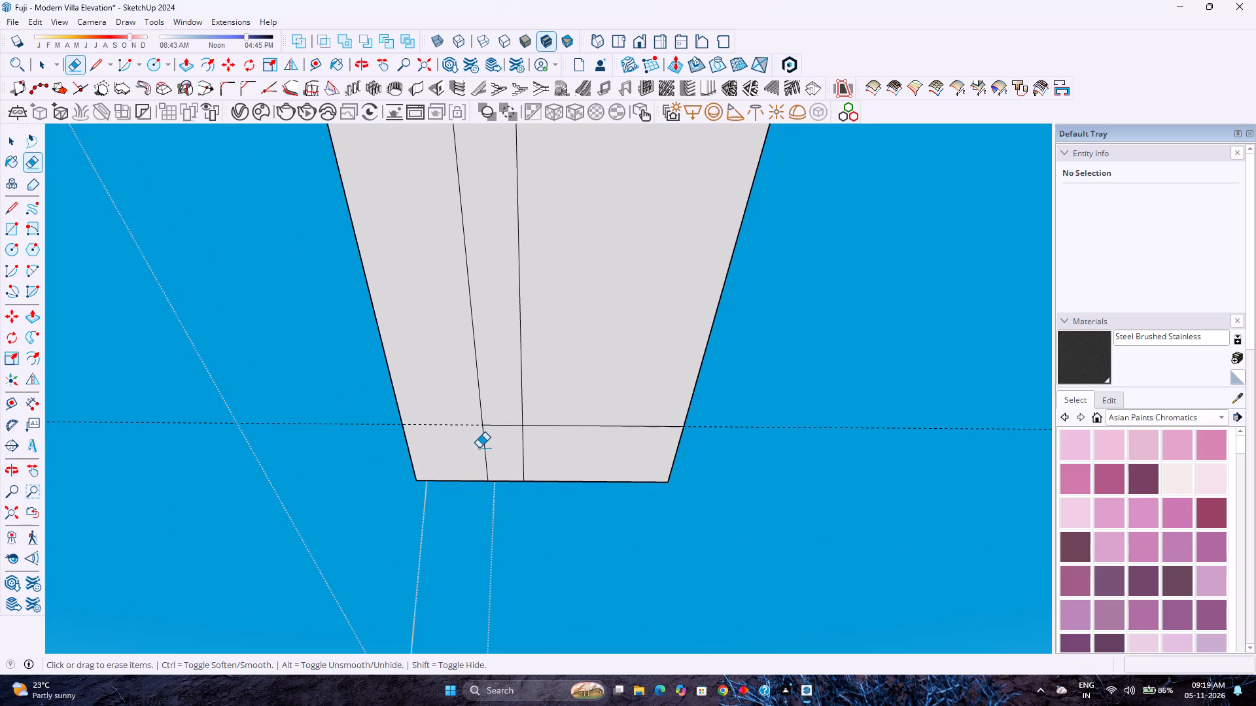
left_click(485, 450)
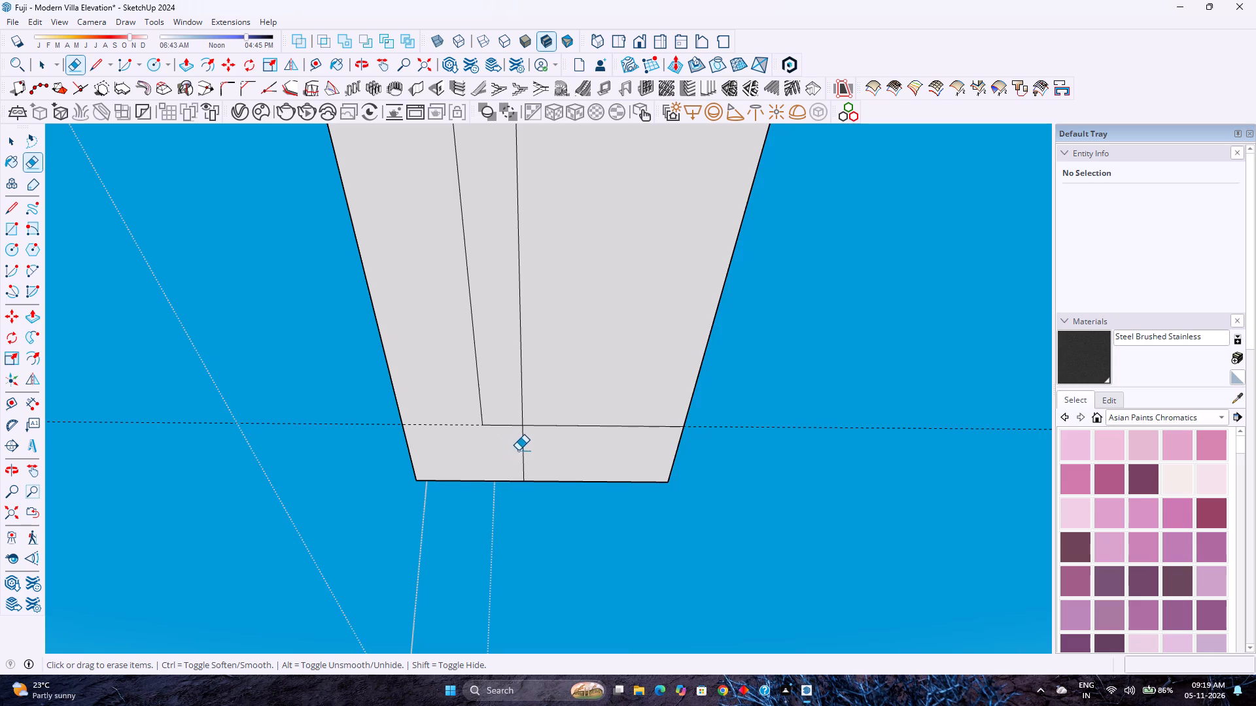
left_click(521, 448)
left_click(544, 427)
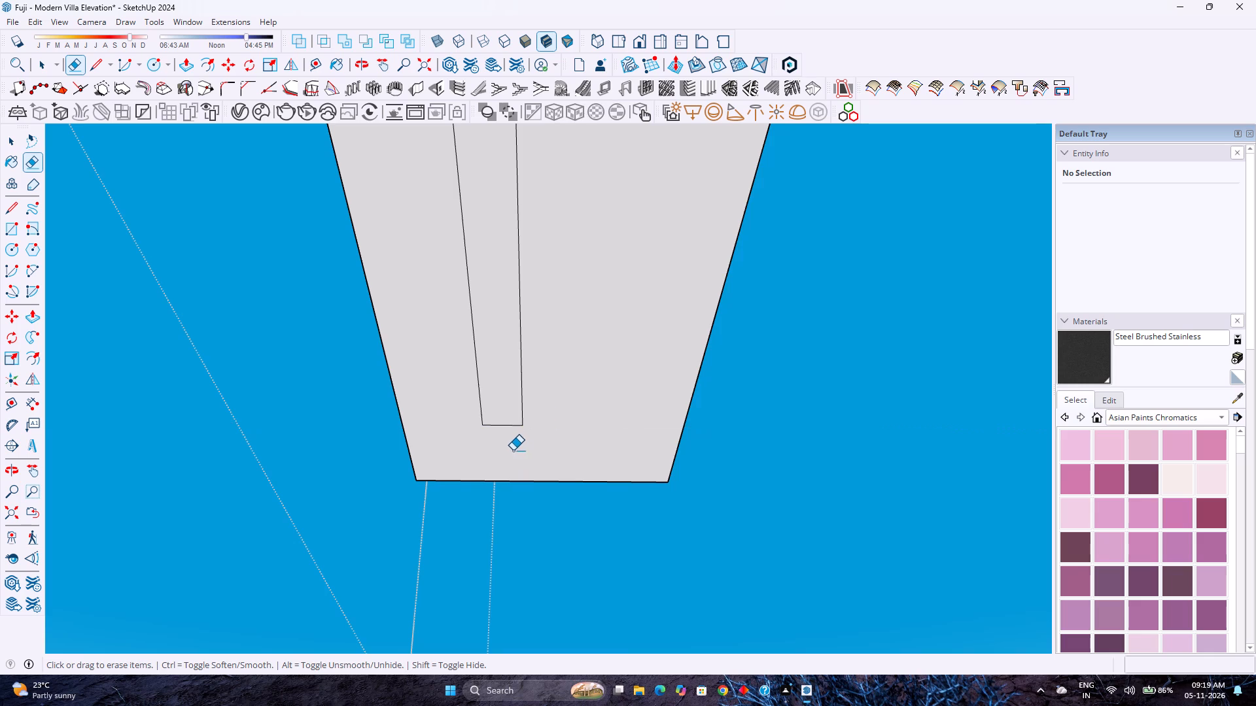
Draw a short line closing the 1-inch strip at the wide leg's end, from the inset corner to the strip's outer line.
scroll(513, 451, "down", 20)
scroll(513, 451, "down", 10)
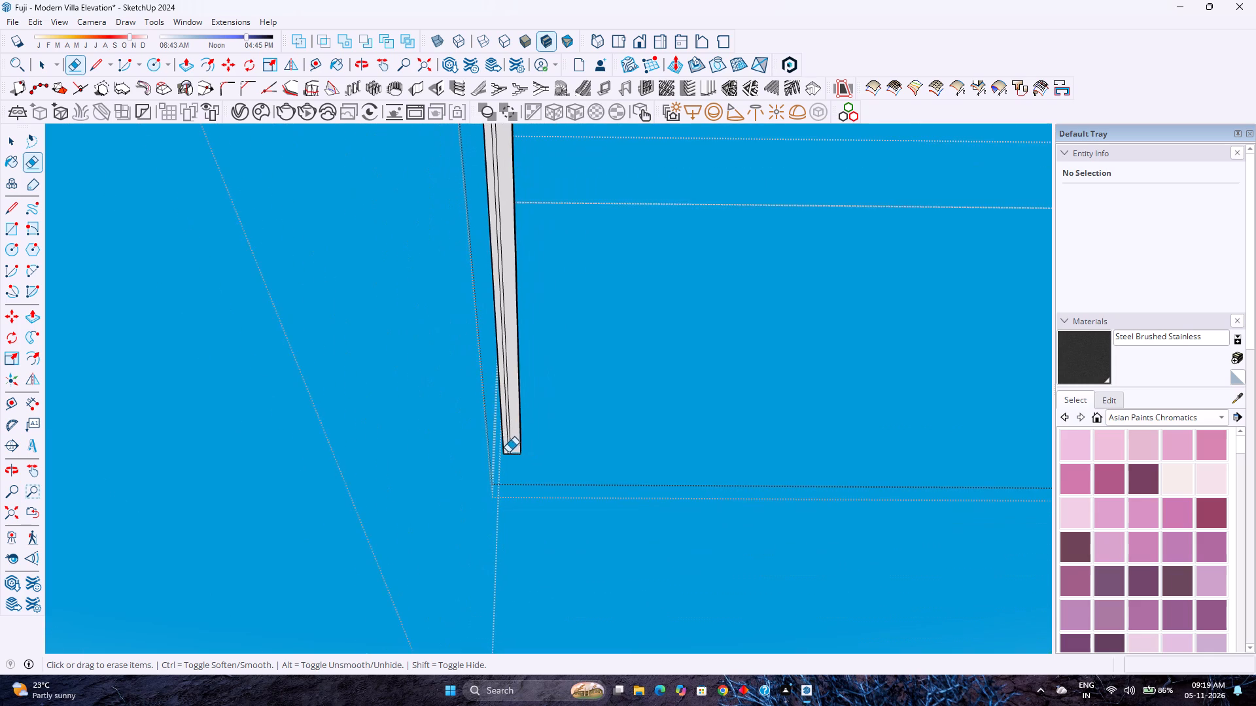
scroll(508, 452, "down", 18)
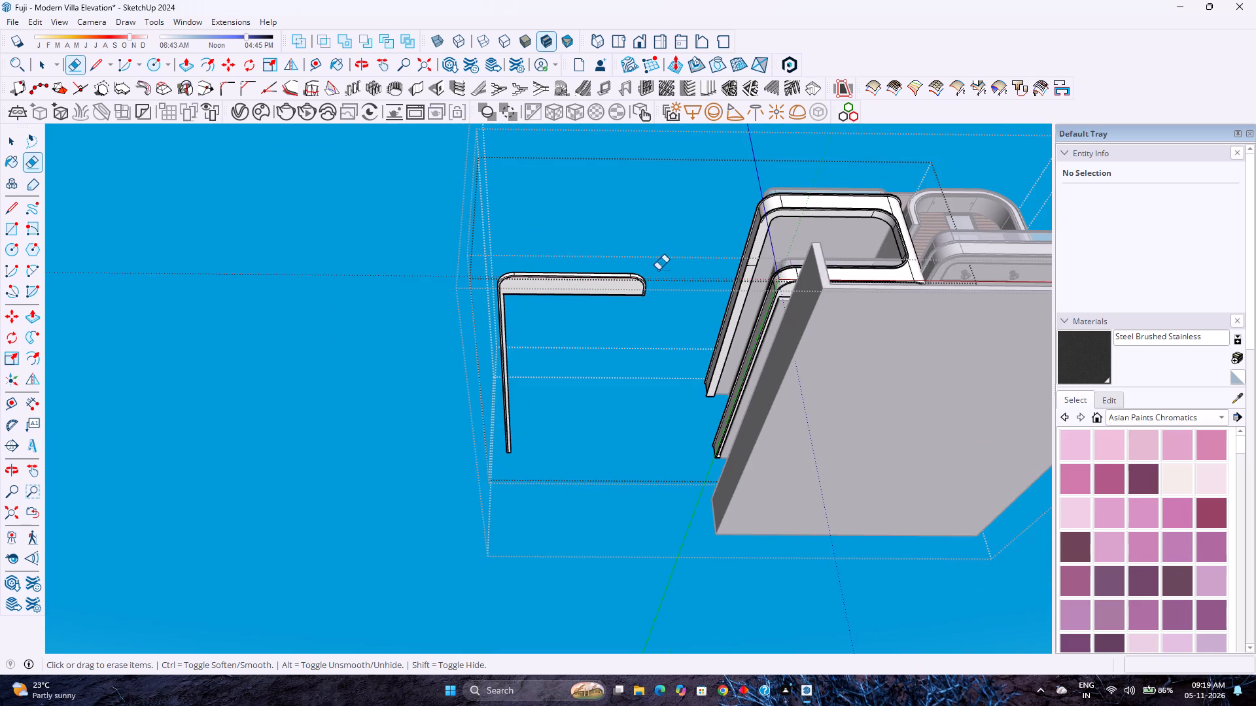
scroll(642, 280, "up", 20)
scroll(642, 280, "up", 6)
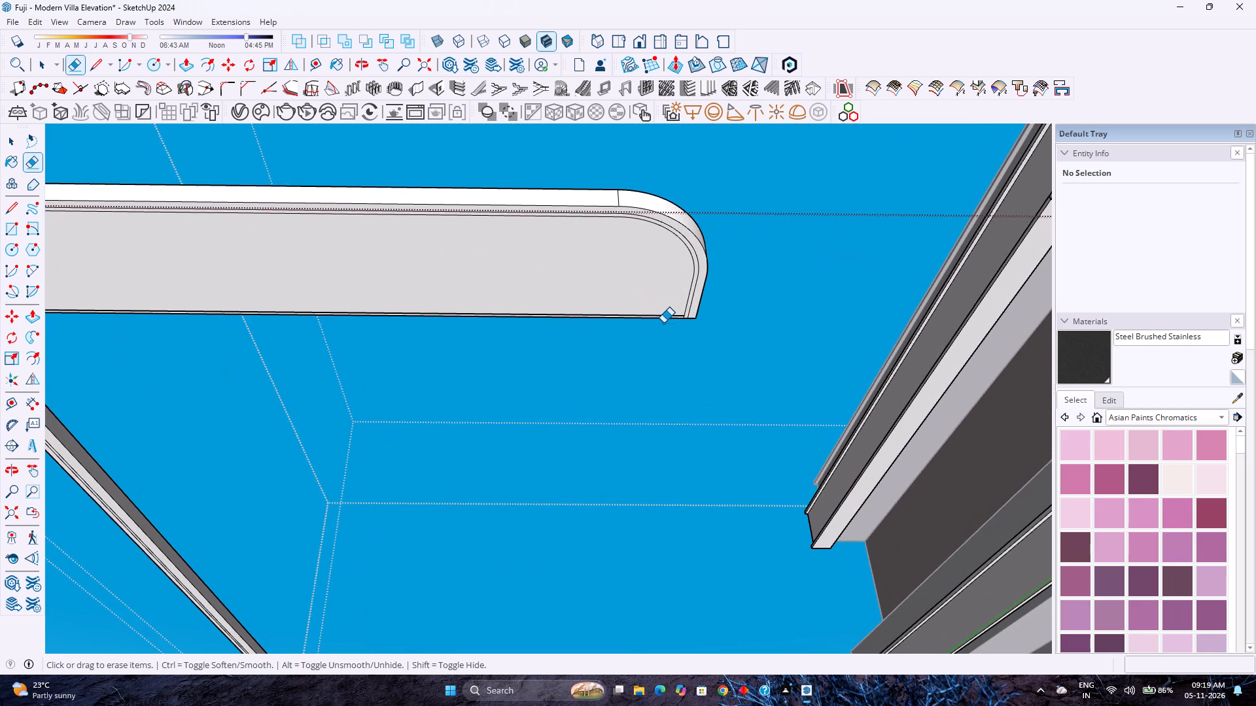
scroll(663, 323, "up", 17)
key("l")
scroll(676, 316, "up", 3)
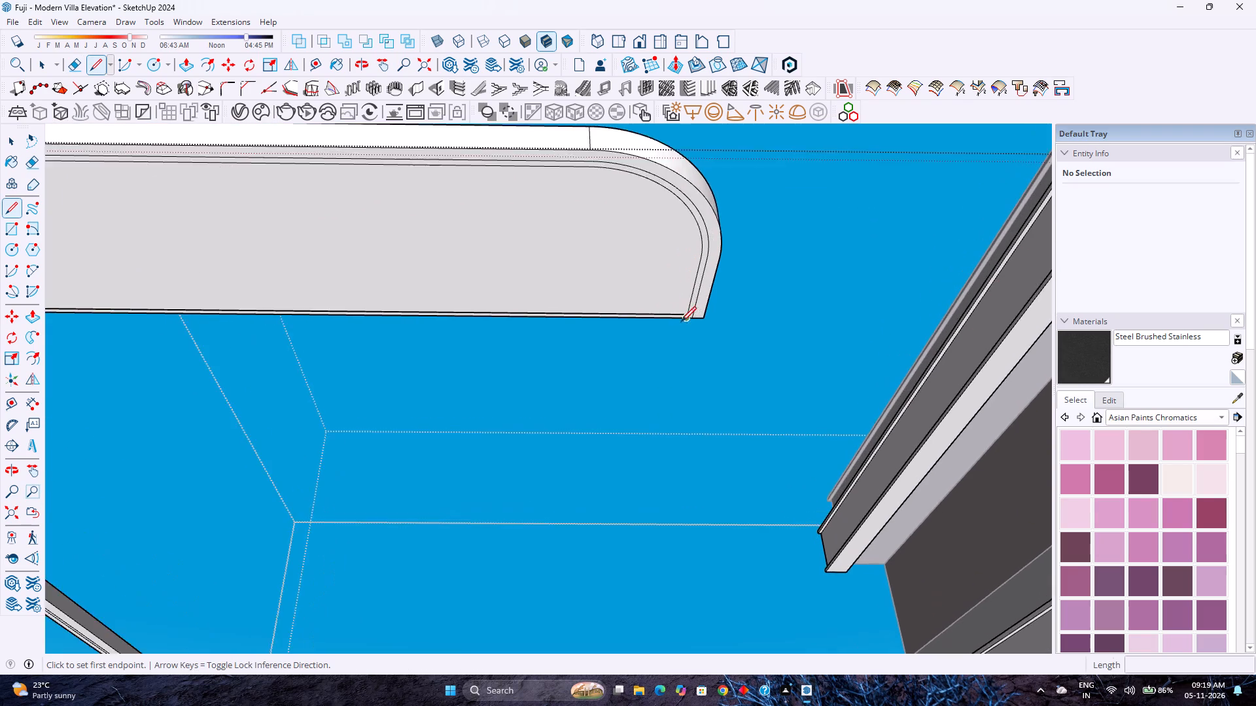
scroll(681, 322, "up", 4)
left_click(670, 253)
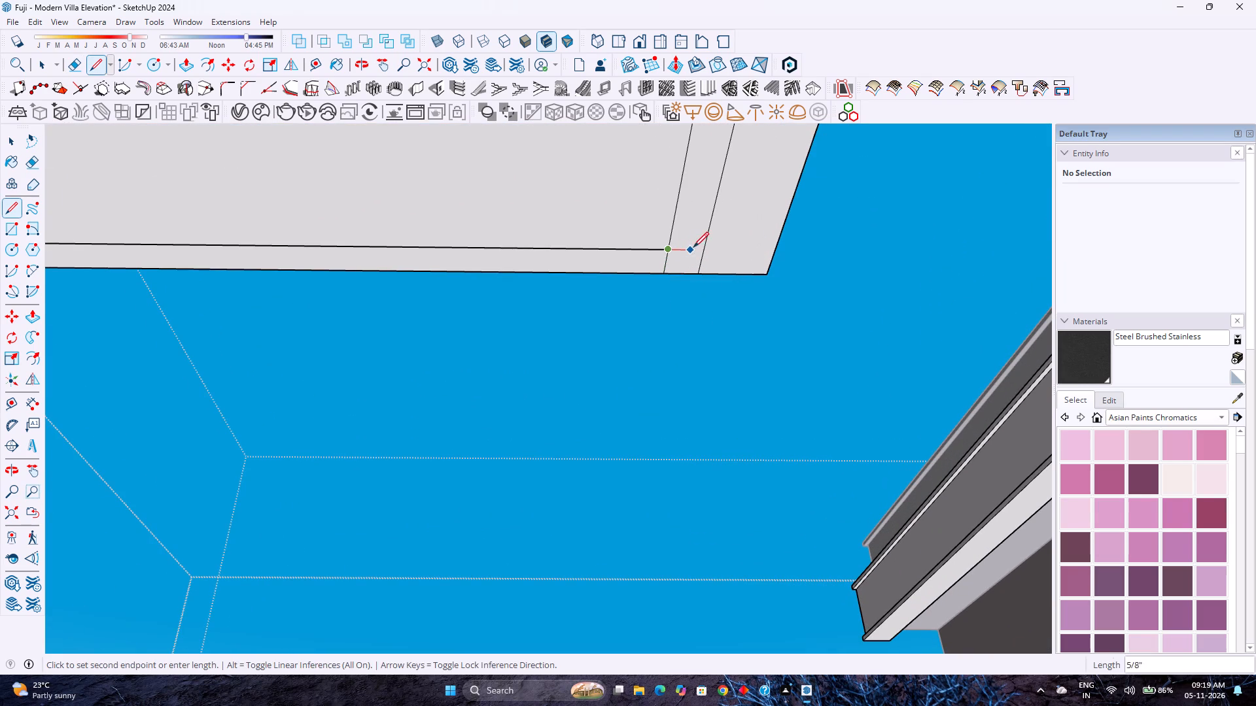
left_click(705, 247)
Erase the inset edge along the wide leg's inner side and the two strip-line stubs reaching the panel's edge.
key("e")
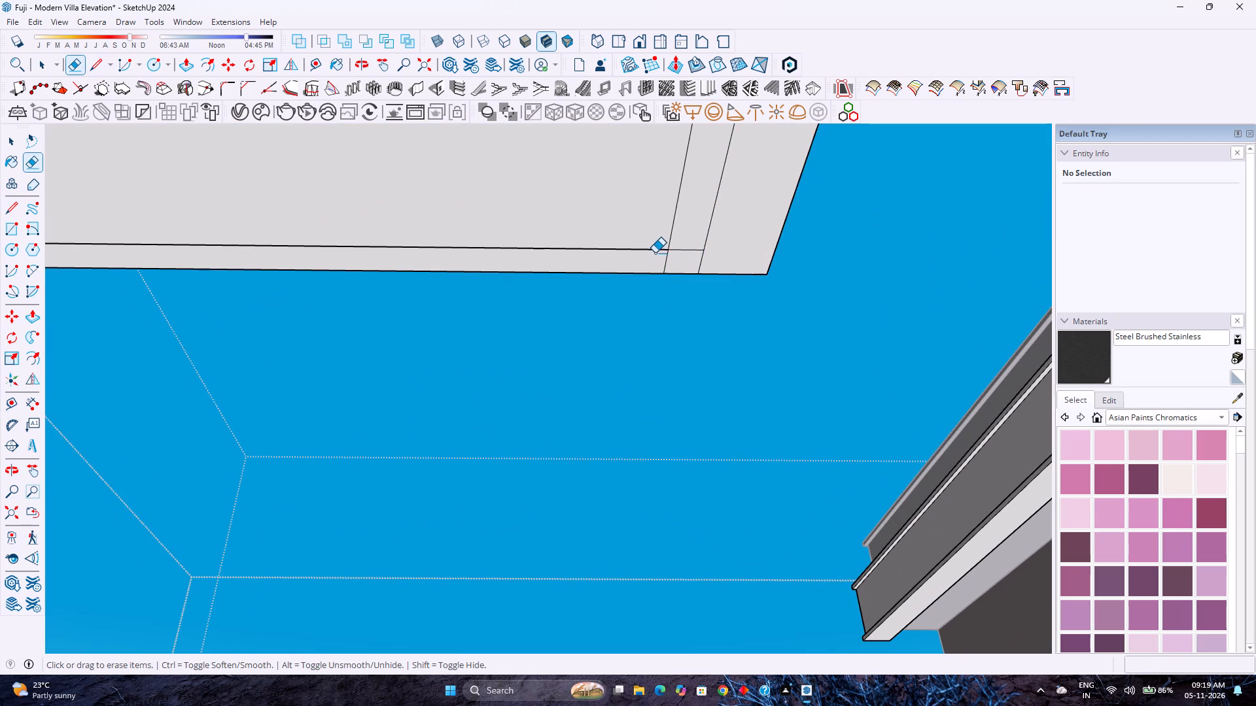
left_click(656, 250)
left_click(667, 257)
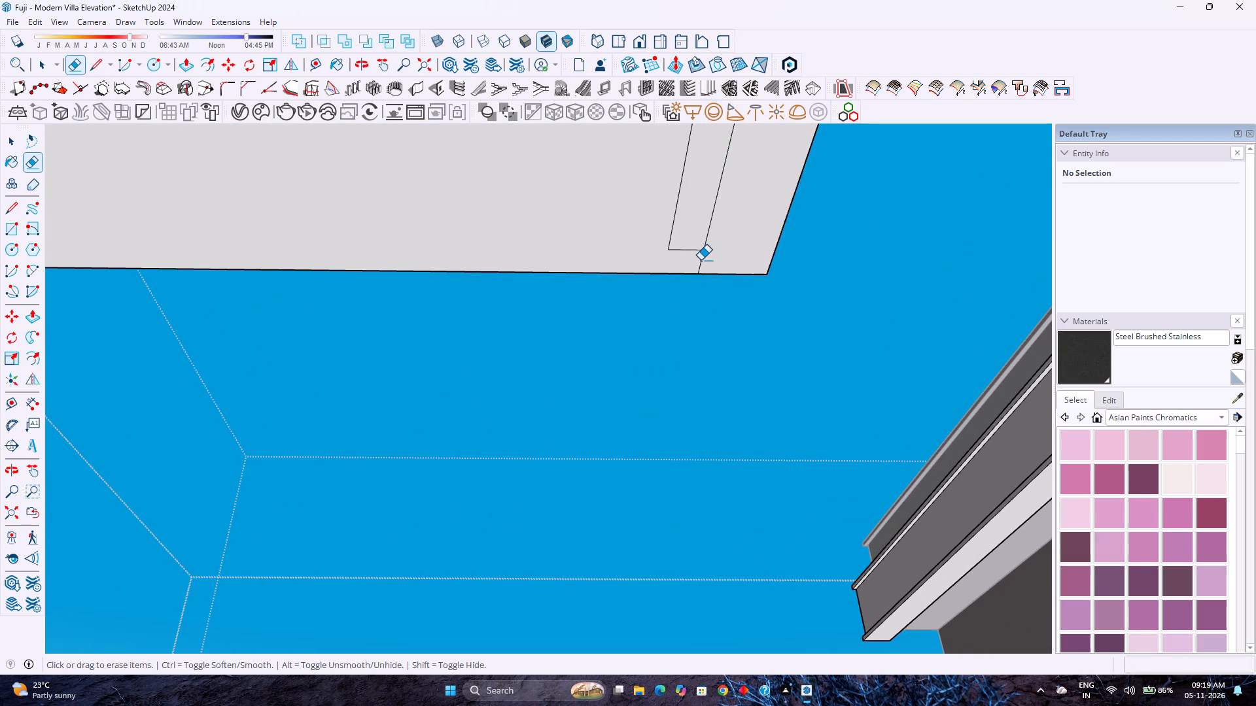
left_click(701, 260)
Copy the 1-inch strip face 5 feet straight up above the L-shaped panel.
scroll(632, 328, "down", 20)
scroll(632, 328, "down", 2)
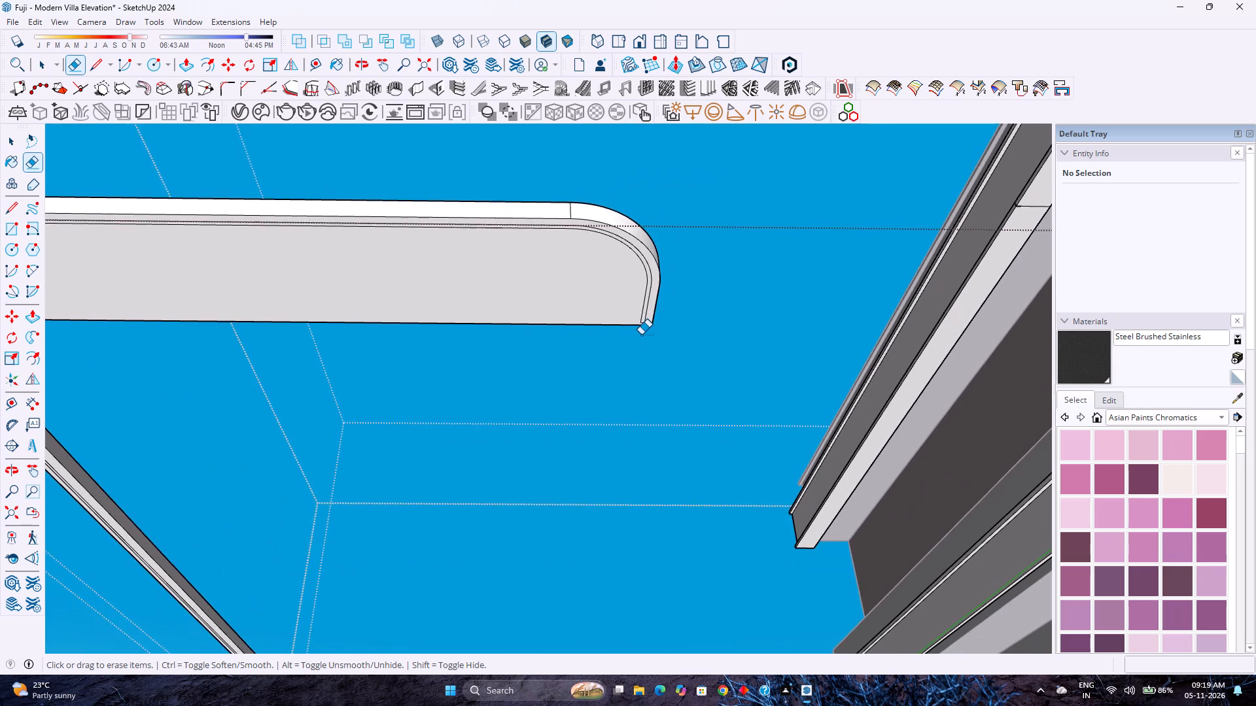
scroll(641, 335, "down", 20)
scroll(641, 335, "down", 2)
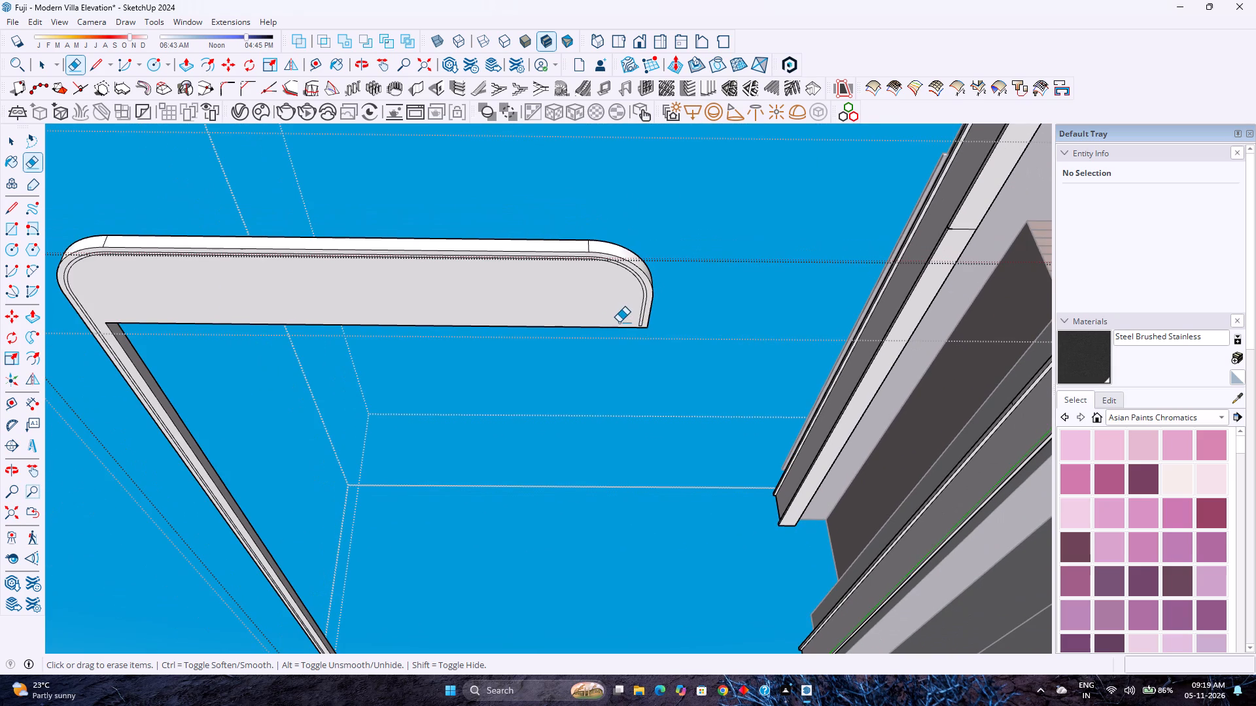
key("space")
scroll(648, 307, "up", 16)
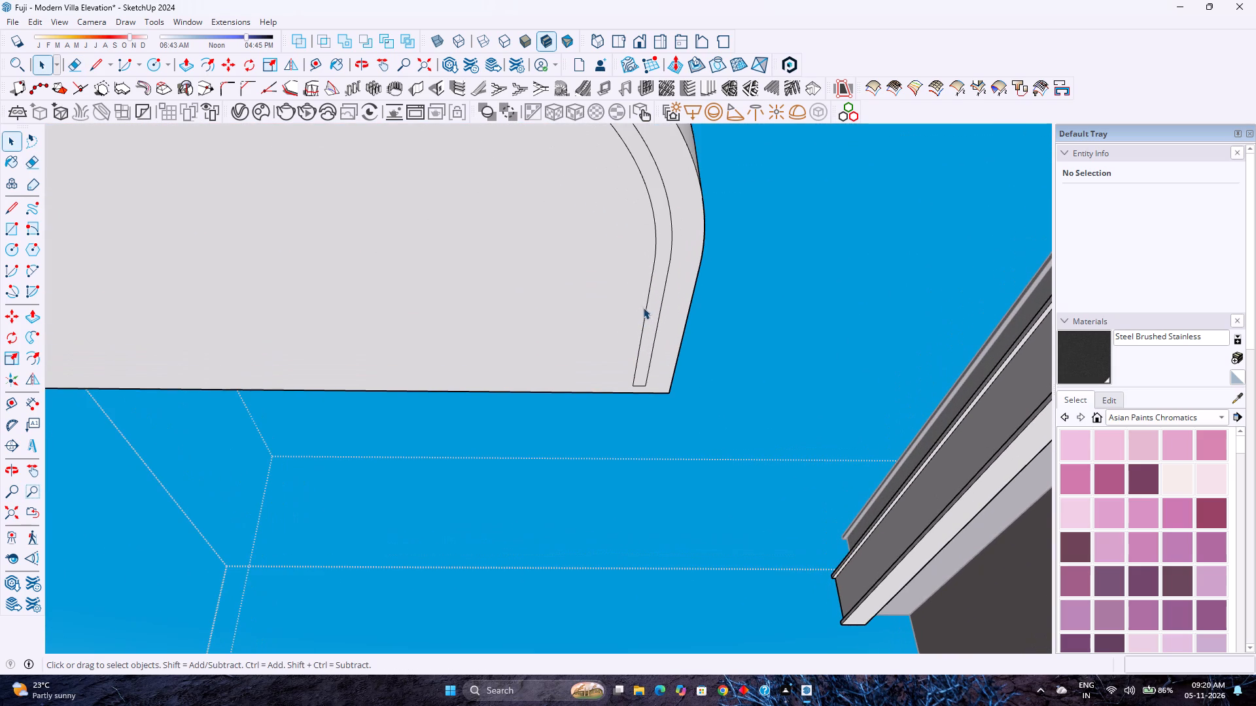
left_click(652, 298)
key("m")
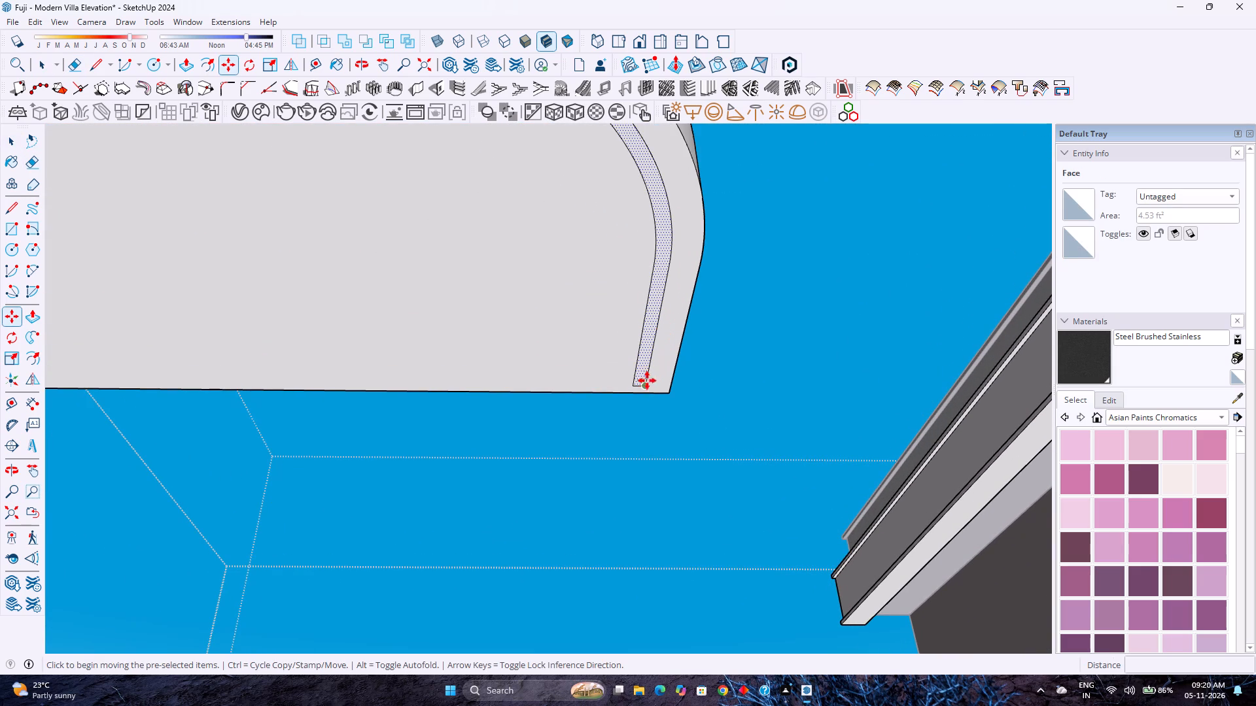
left_click(645, 385)
scroll(650, 320, "down", 9)
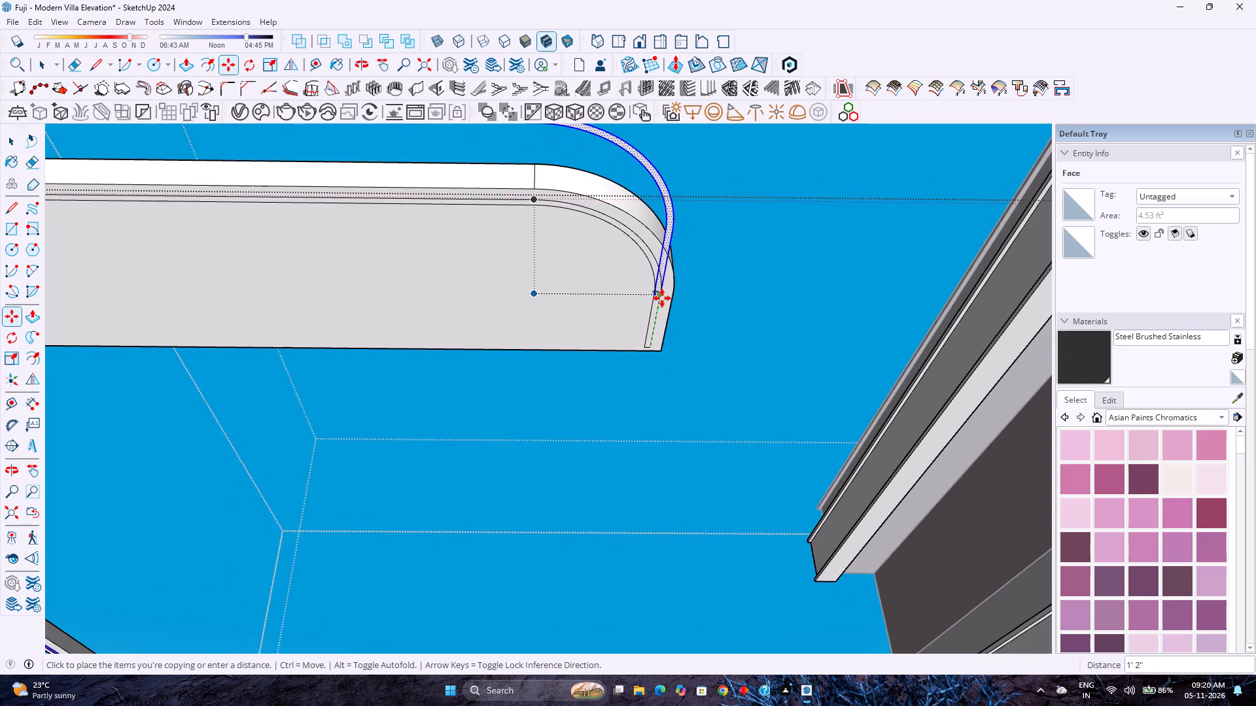
middle_click_drag(662, 298, 606, 386)
middle_click(606, 386)
key("Up")
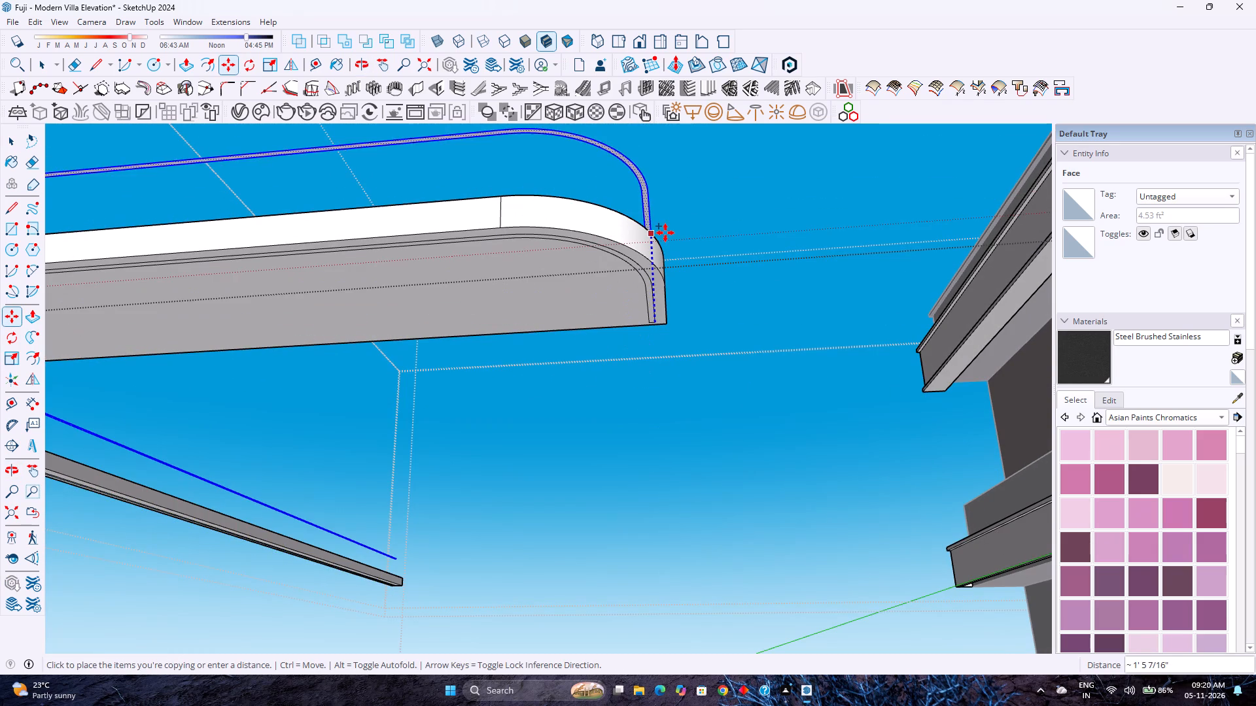
middle_click_drag(665, 233, 645, 337)
middle_click(645, 337)
middle_click(645, 337)
key("5")
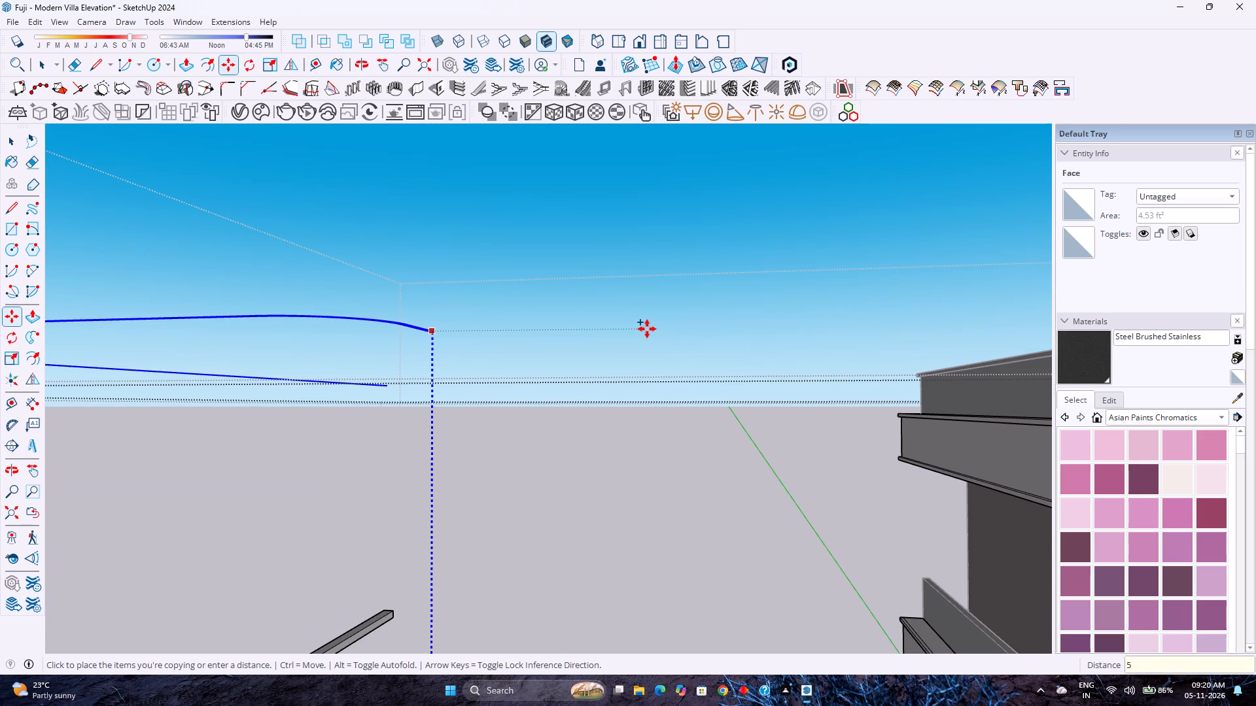
key("apostrophe")
key("Return")
scroll(646, 329, "down", 9)
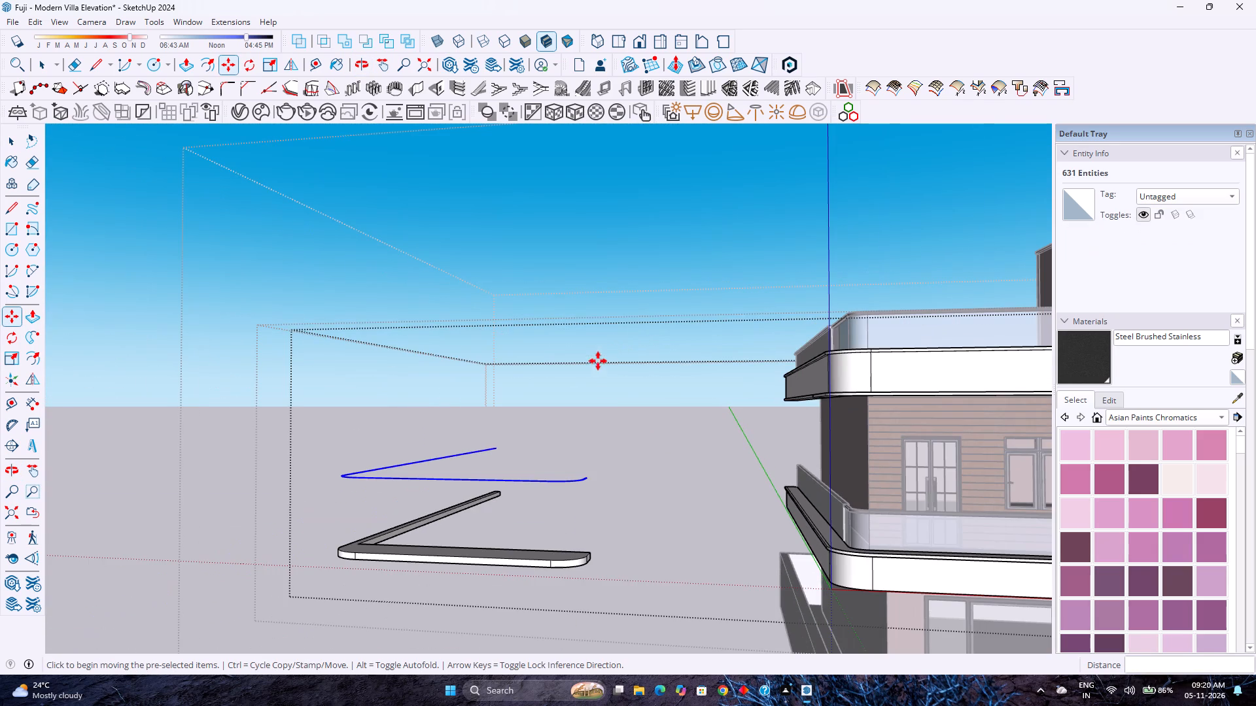
Group the raised strip copy.
right_click(548, 480)
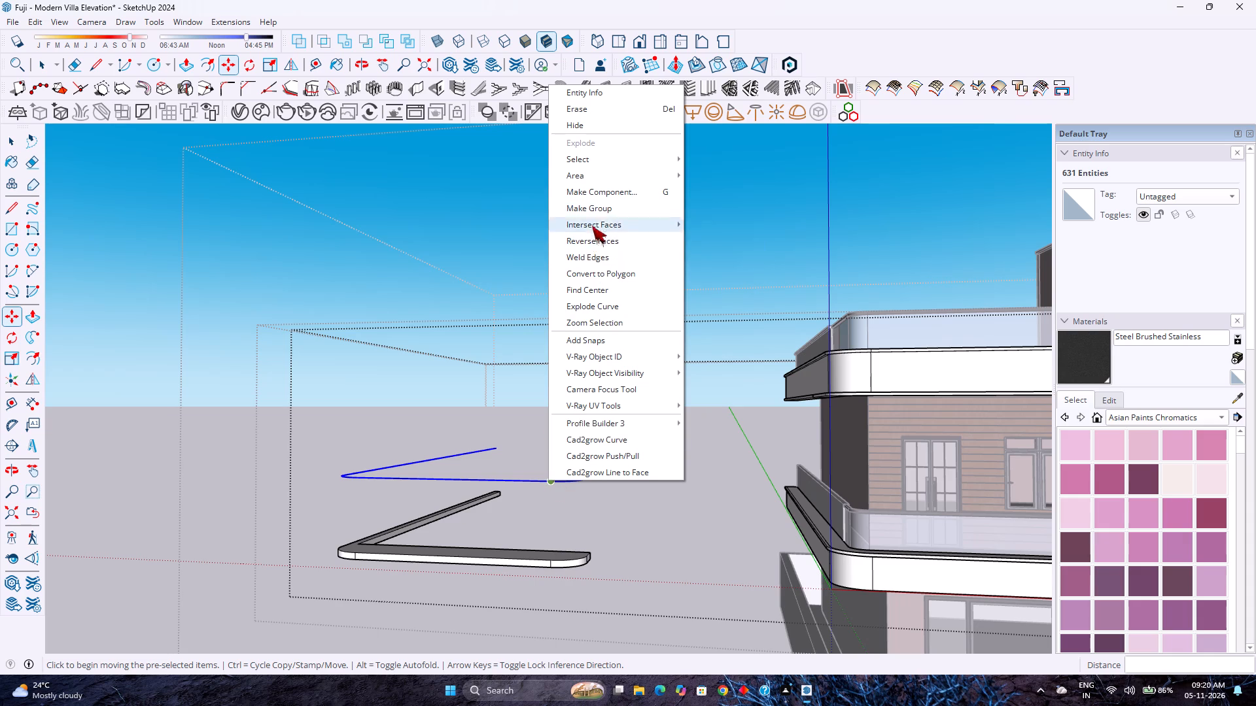
left_click(599, 210)
Push the original strip face 1 inch into the panel's underside to form a groove.
middle_click_drag(487, 499, 495, 423)
middle_click(495, 421)
scroll(516, 437, "up", 1)
scroll(559, 487, "up", 2)
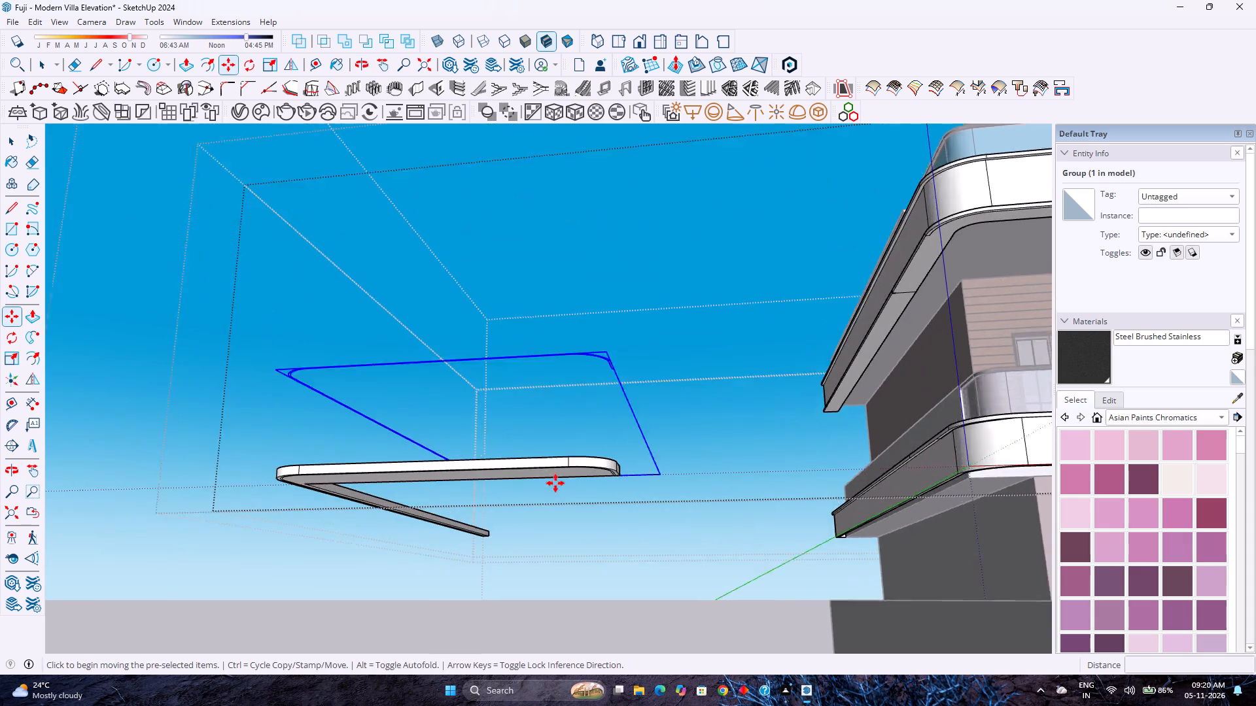
middle_click_drag(555, 483, 551, 421)
scroll(574, 273, "up", 15)
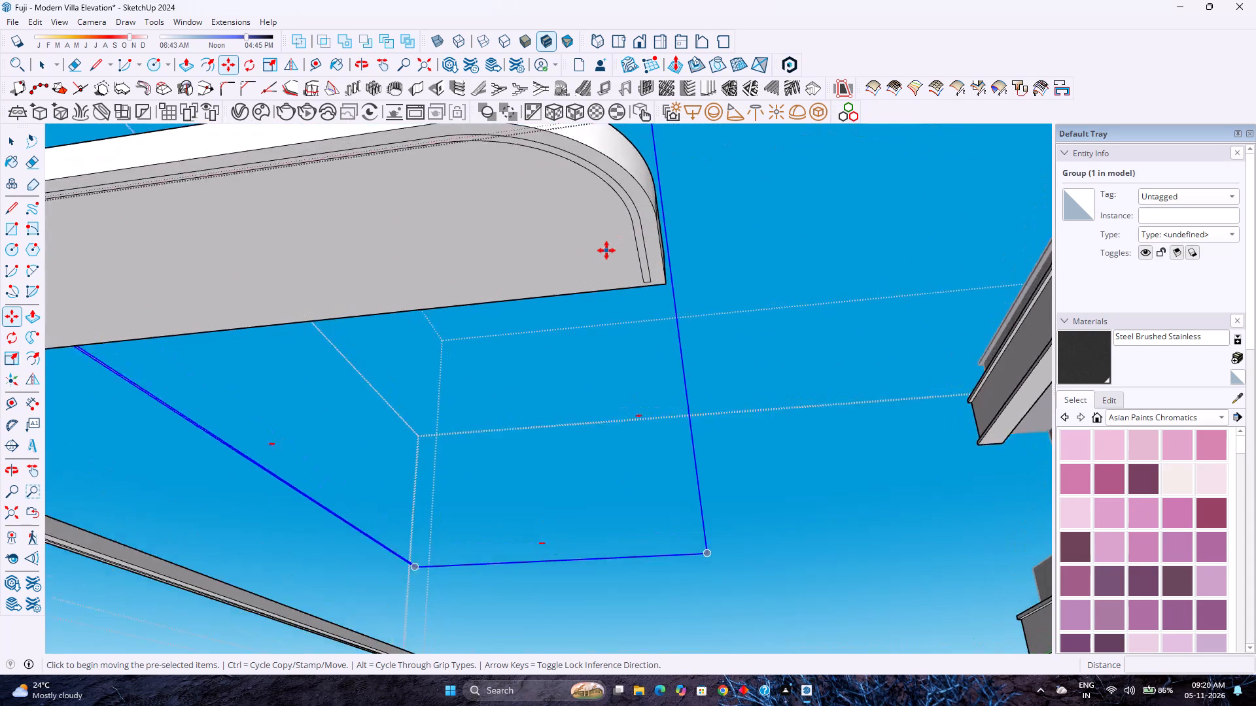
scroll(606, 250, "up", 2)
key("p")
left_click(663, 213)
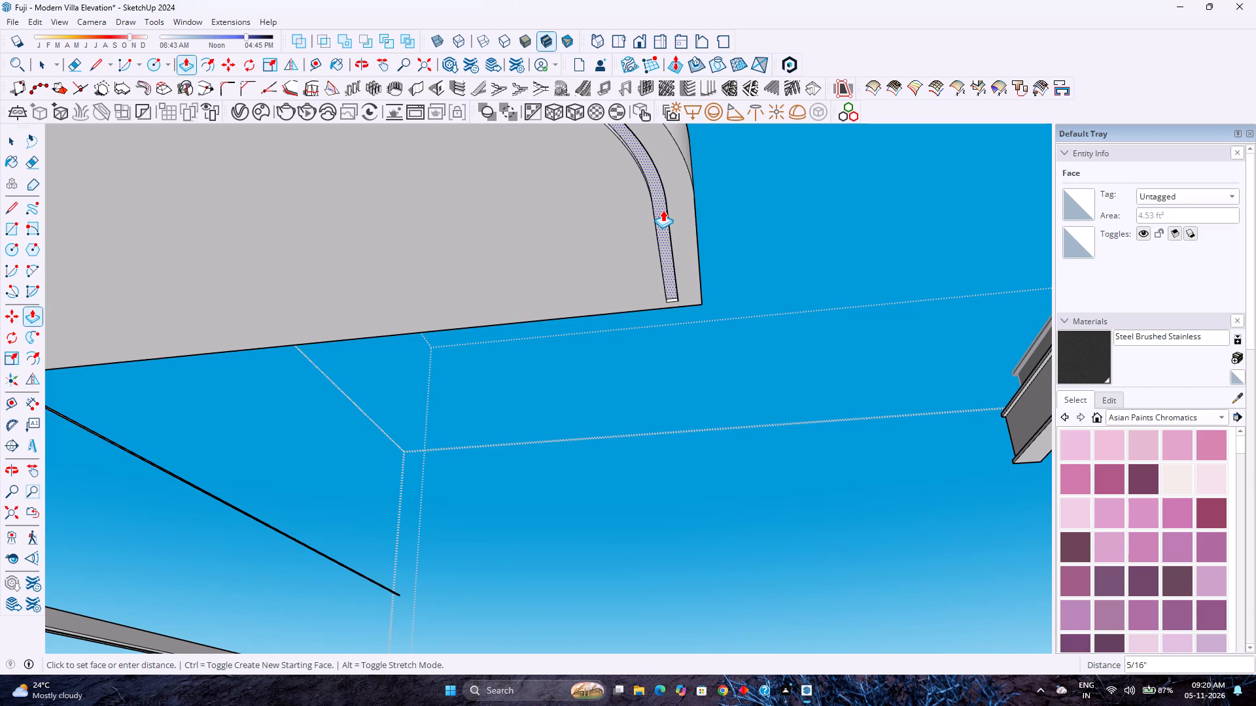
key("1")
key("Return")
Open the raised strip group and extrude its face upward 1 inch.
scroll(652, 297, "down", 8)
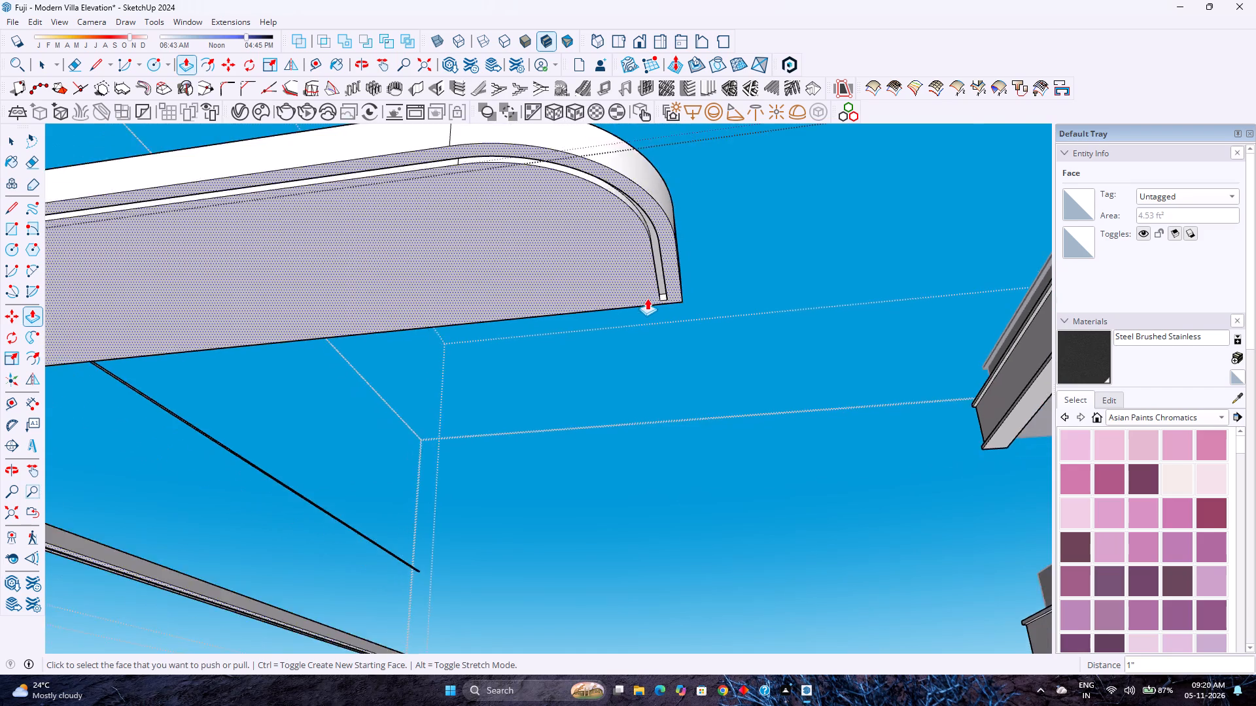
scroll(647, 298, "down", 6)
middle_click_drag(663, 229, 674, 275)
middle_click(674, 275)
scroll(674, 276, "down", 4)
key("space")
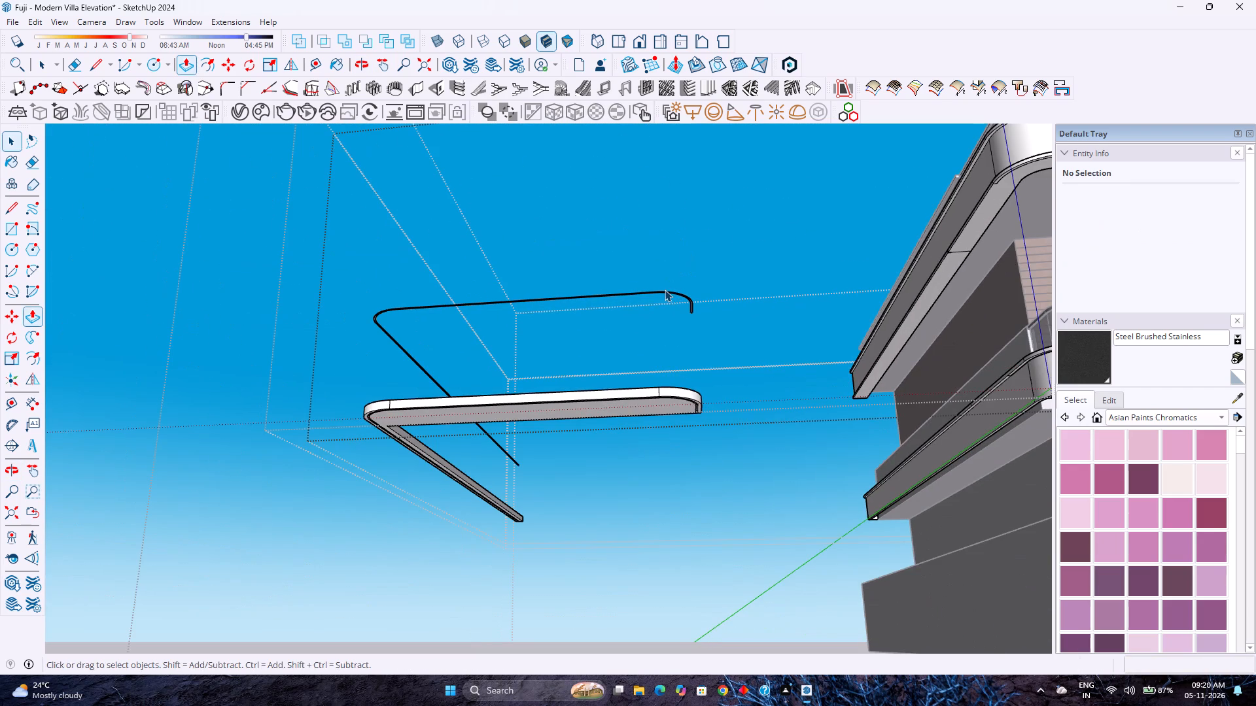
double_click(667, 291)
scroll(667, 291, "up", 3)
middle_click_drag(667, 291, 636, 522)
middle_click(637, 521)
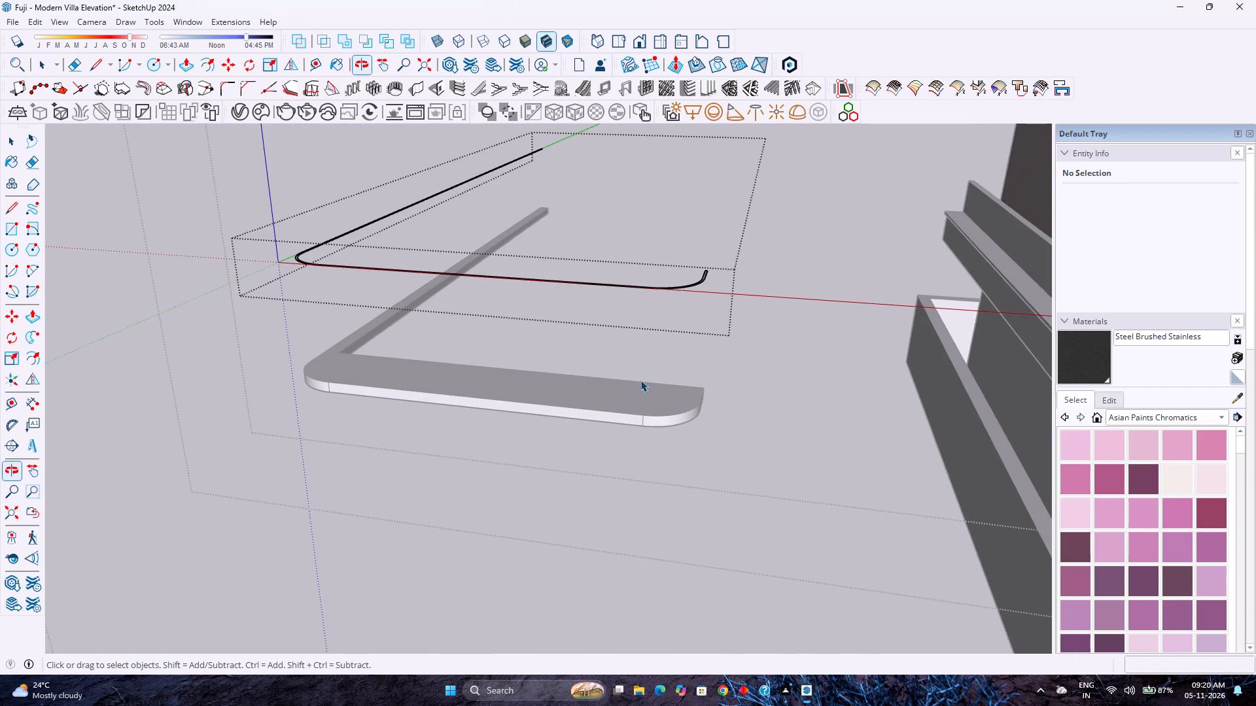
scroll(674, 229, "up", 3)
scroll(672, 320, "up", 7)
key("p")
scroll(717, 310, "down", 1)
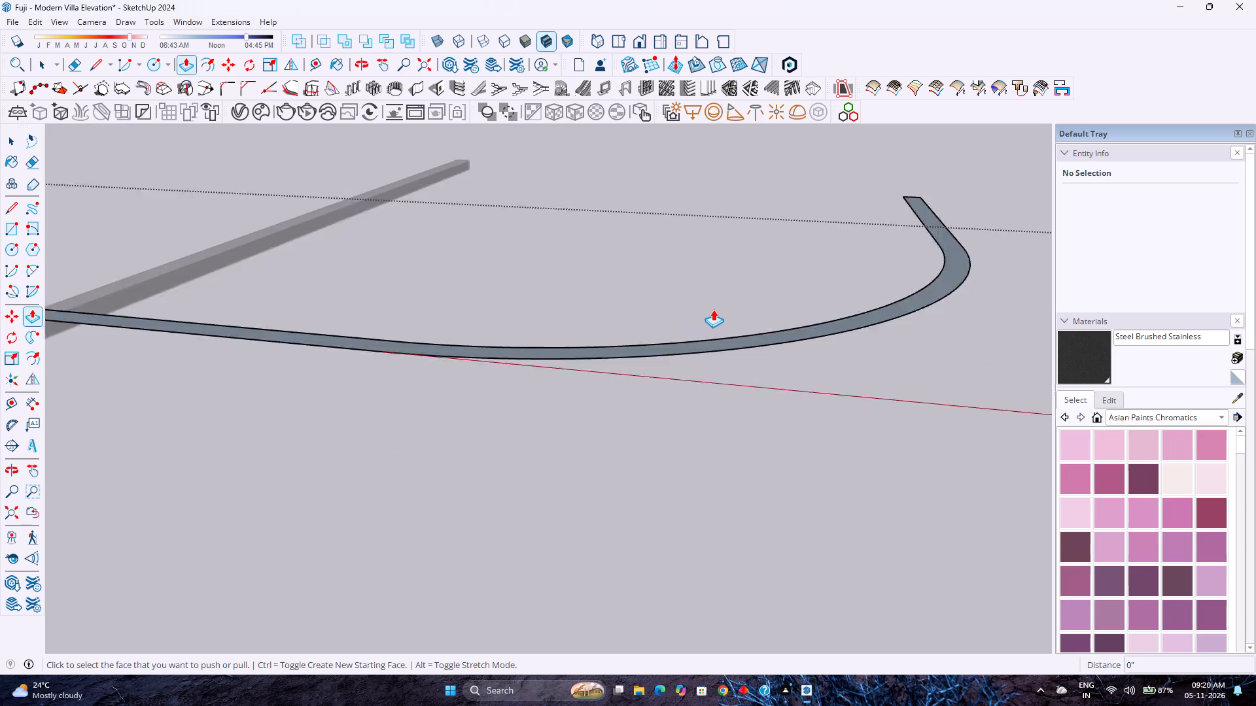
scroll(713, 309, "down", 1)
left_click(780, 318)
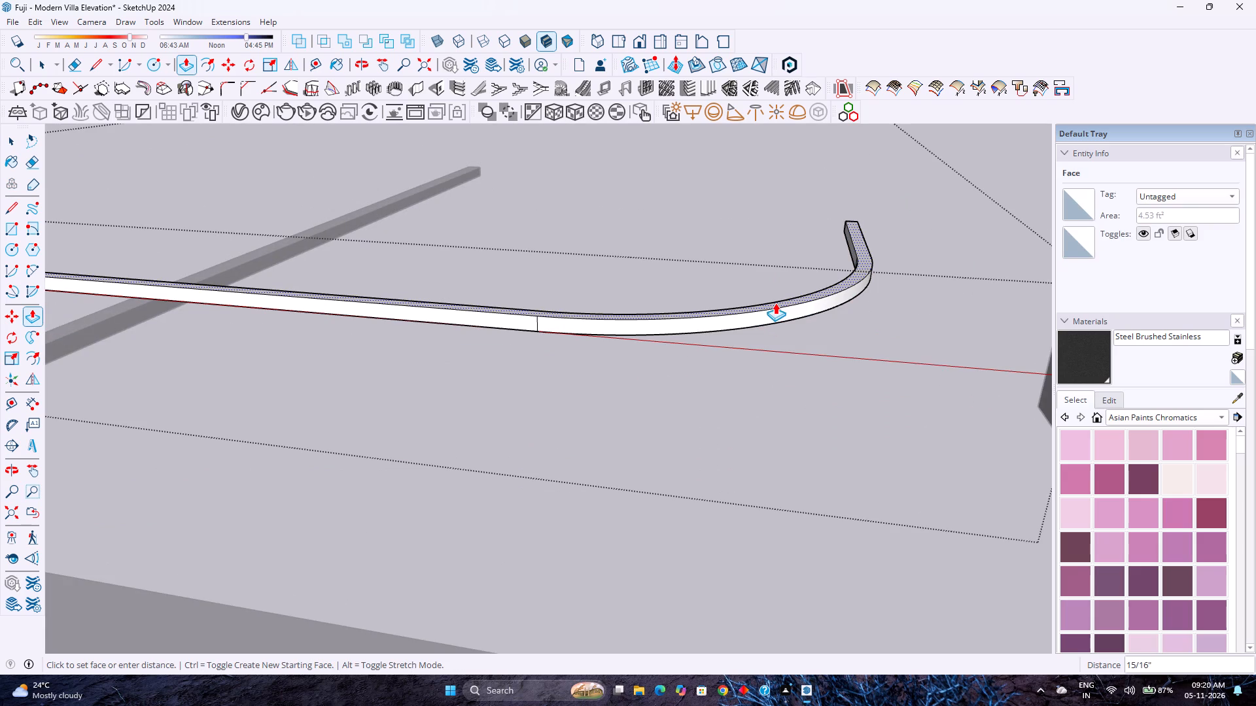
key("1")
key("Return")
Change the strip's extrusion to 0.5 inch and close the strip group.
scroll(751, 311, "down", 3)
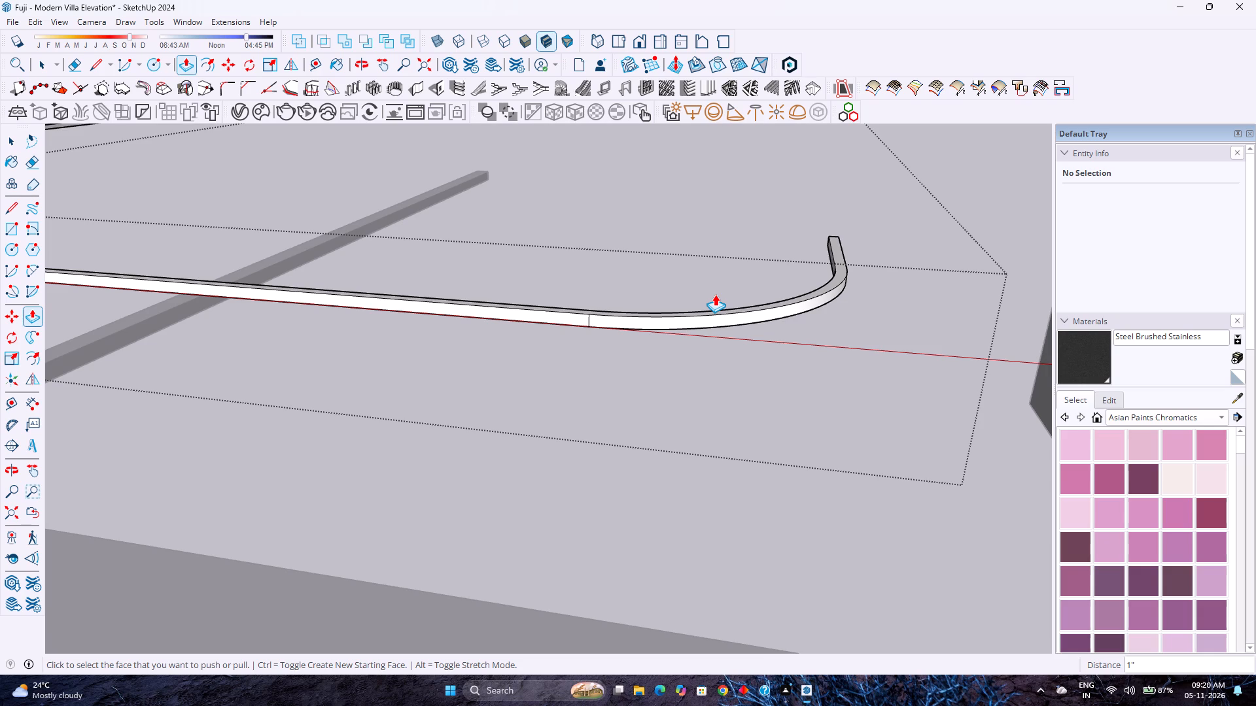
type("0.5")
key("Return")
key("space")
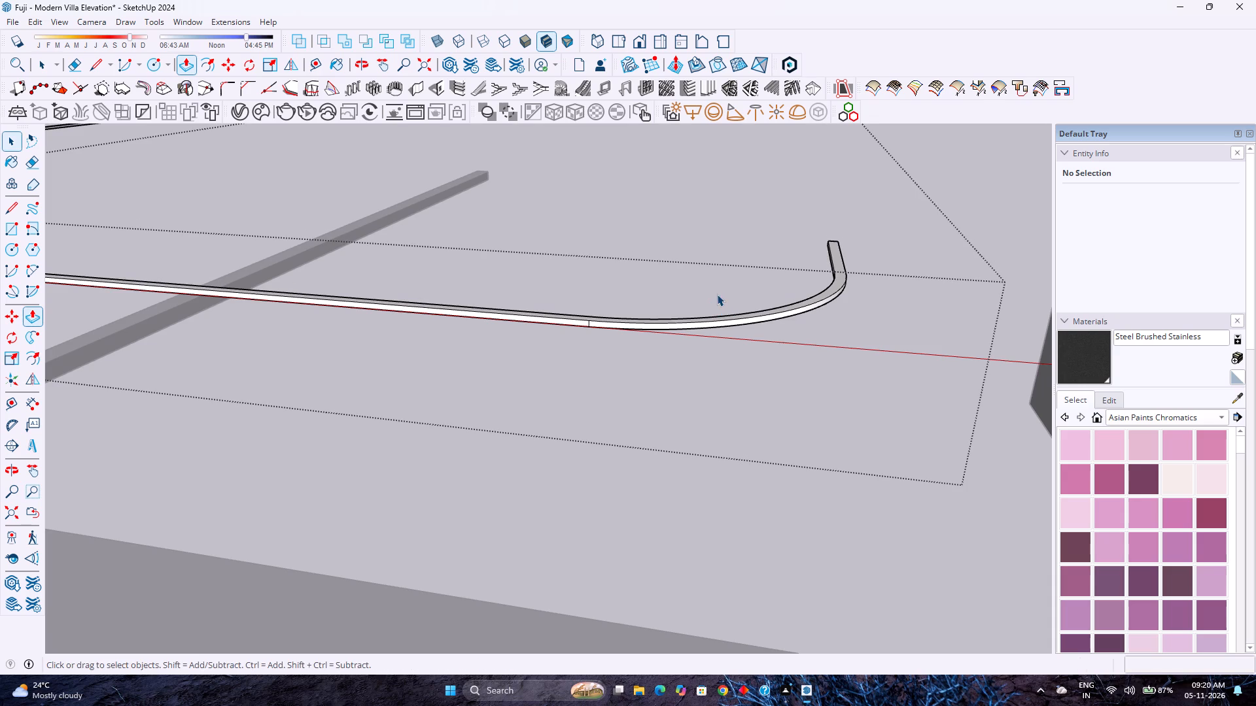
scroll(620, 296, "down", 4)
key("Escape")
Move the extruded strip group 5 feet straight down into the panel's groove.
scroll(634, 281, "up", 3)
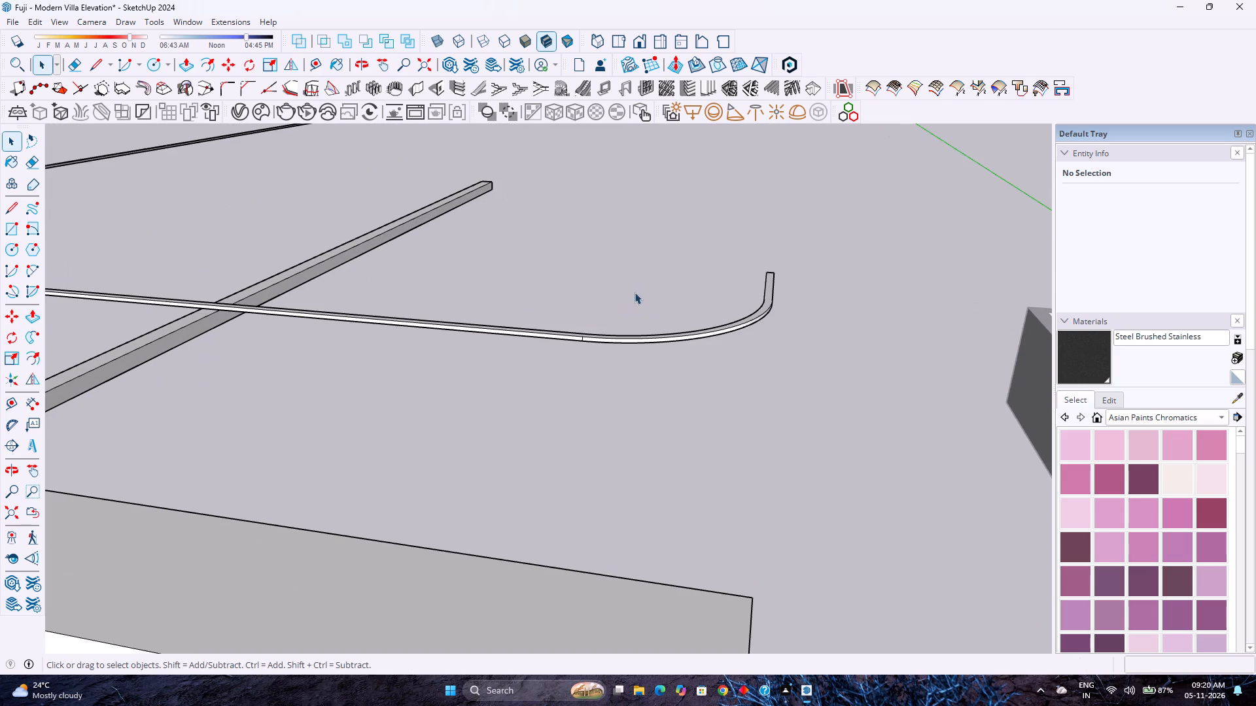
left_click(624, 341)
key("m")
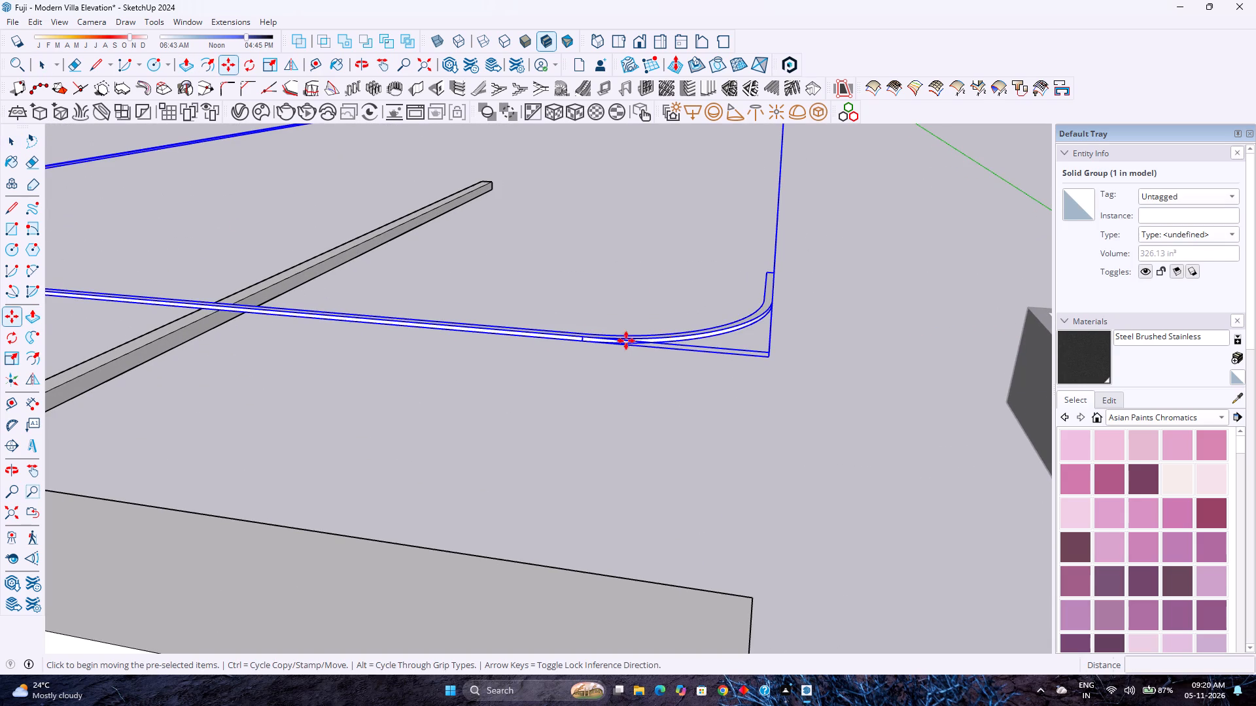
left_click(765, 360)
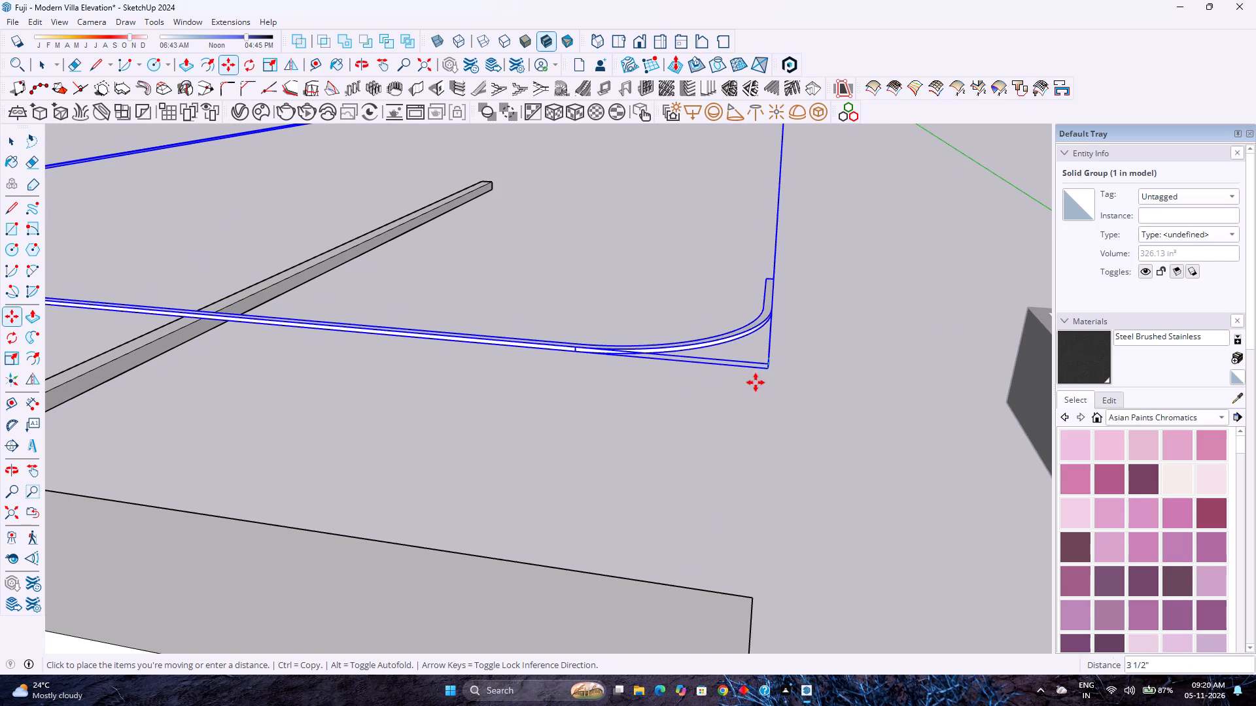
key("Up")
key("5")
key("apostrophe")
key("Return")
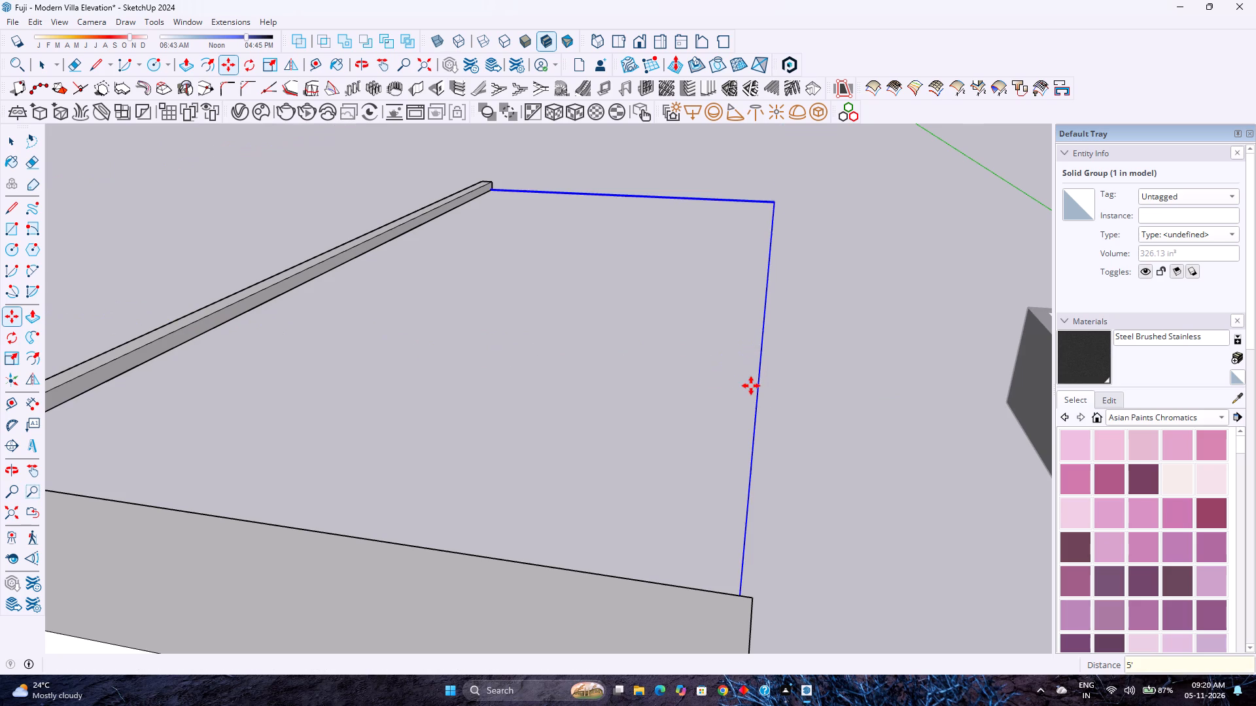
Examine from below how the strip sits in the panel's groove at the rounded end and along both legs.
scroll(750, 361, "down", 8)
middle_click_drag(638, 514, 627, 385)
middle_click_drag(627, 385, 627, 375)
middle_click(628, 366)
scroll(699, 212, "up", 1)
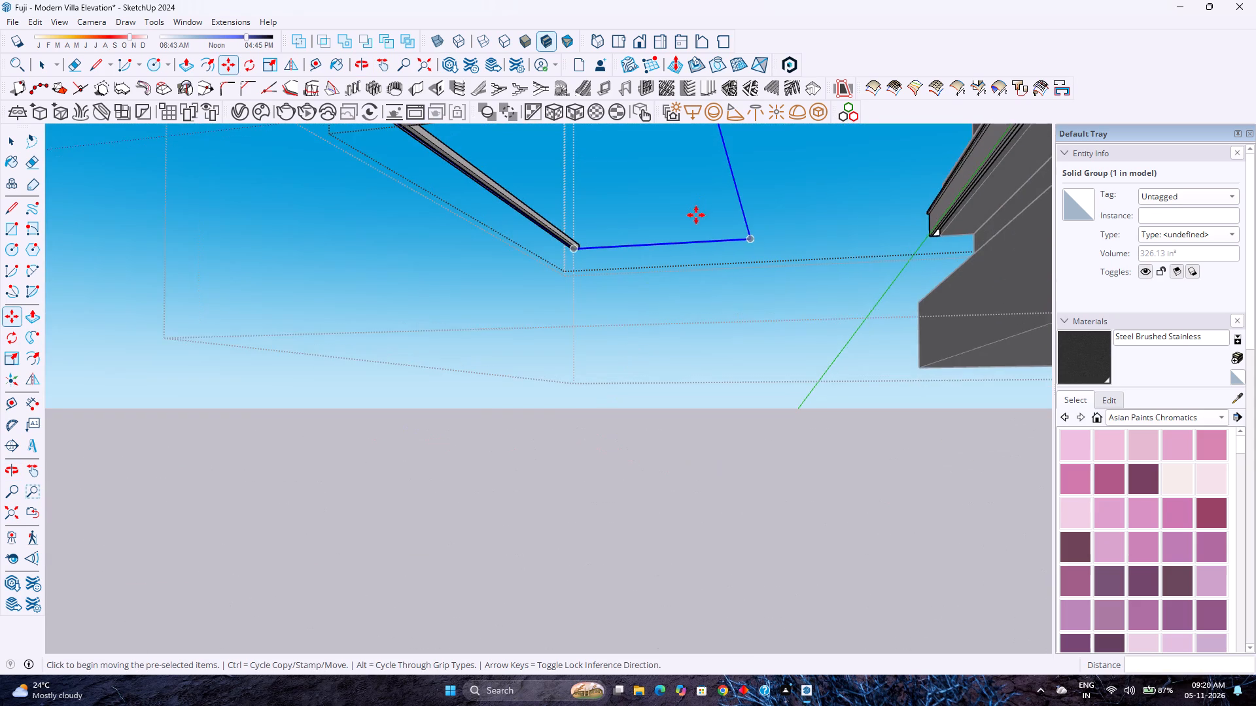
scroll(695, 218, "up", 2)
scroll(695, 218, "up", 2, "shift")
middle_click_drag(695, 218, 651, 409, "shift")
scroll(636, 403, "up", 5)
middle_click_drag(594, 415, 587, 360)
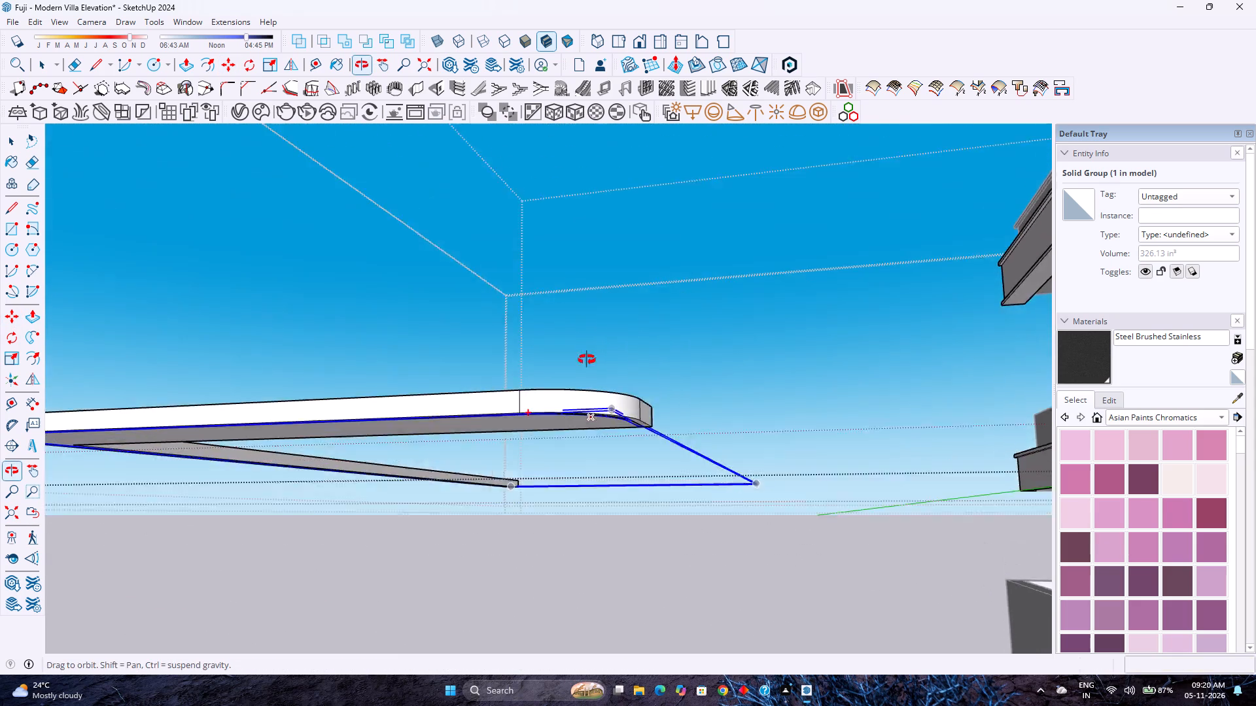
middle_click_drag(587, 360, 587, 354)
scroll(590, 399, "up", 13)
middle_click_drag(621, 452, 686, 386)
key("space")
scroll(570, 396, "down", 4)
key("Escape")
scroll(567, 392, "down", 4)
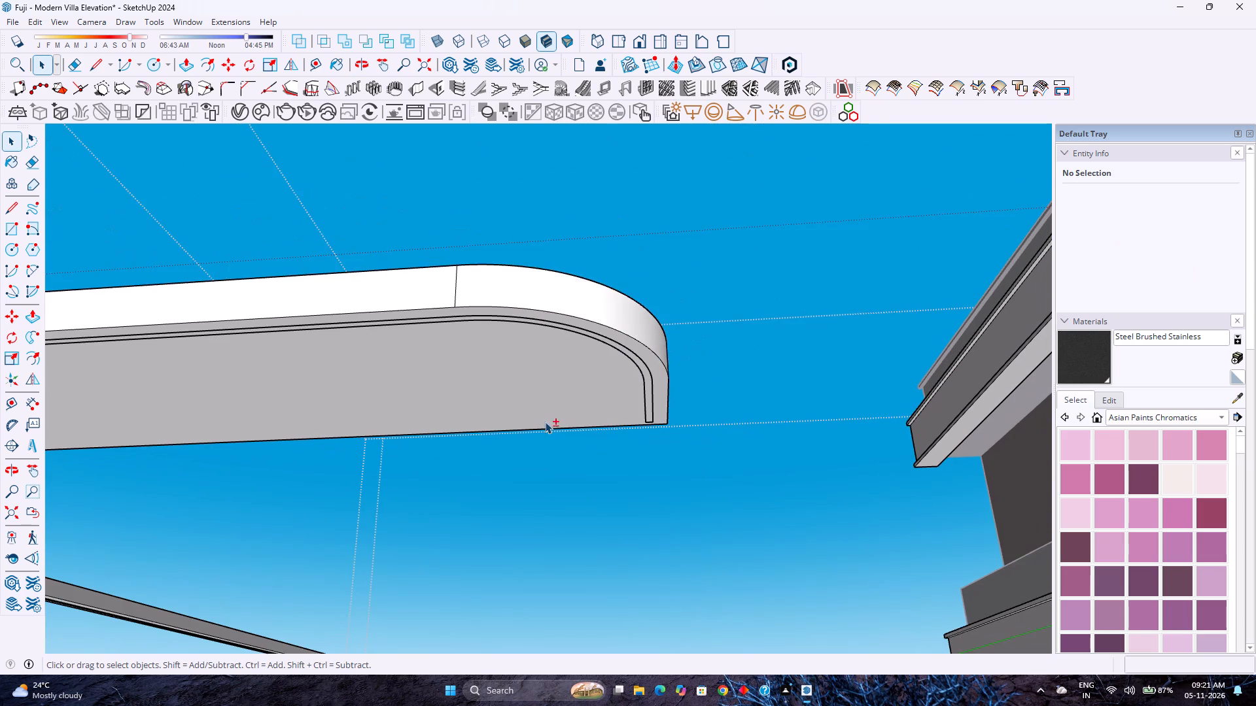
scroll(545, 422, "down", 5, "shift")
middle_click_drag(543, 418, 782, 327, "shift")
middle_click(785, 327, "shift")
scroll(786, 329, "down", 4)
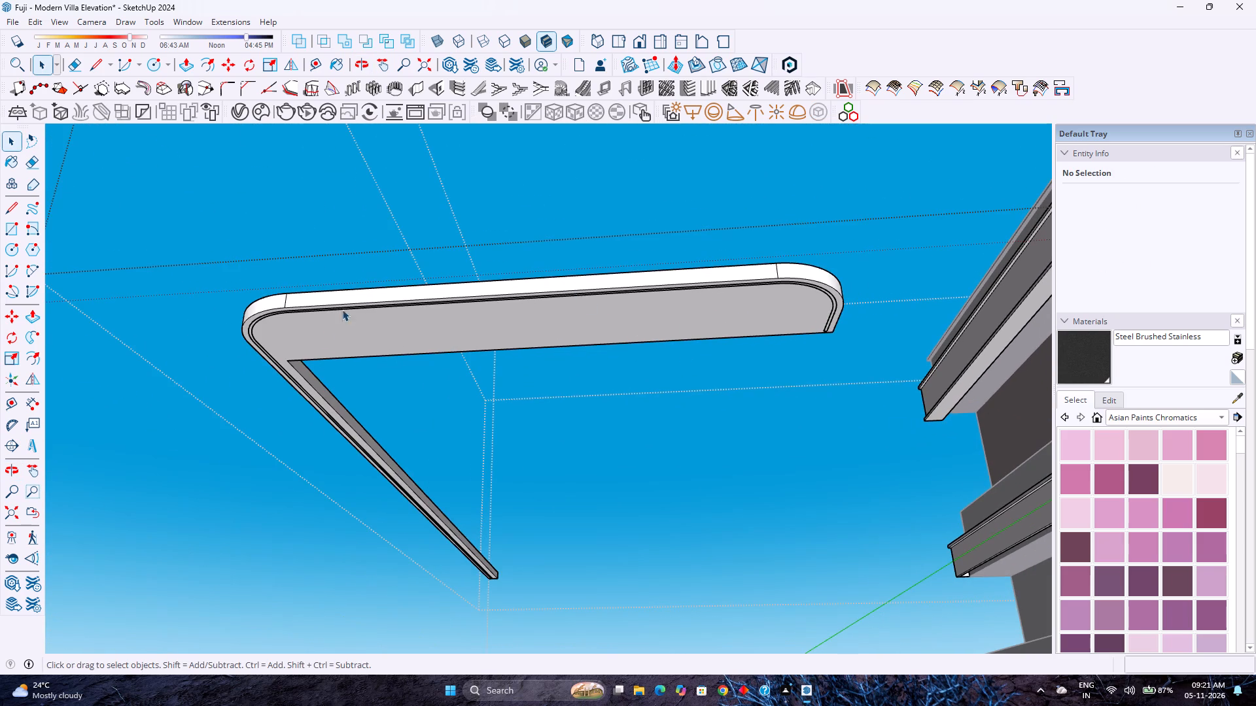
Open the panel group and place a guide 1' 6.5" in from the wide leg's inner edge along its underside.
scroll(258, 369, "up", 7)
scroll(236, 341, "down", 7)
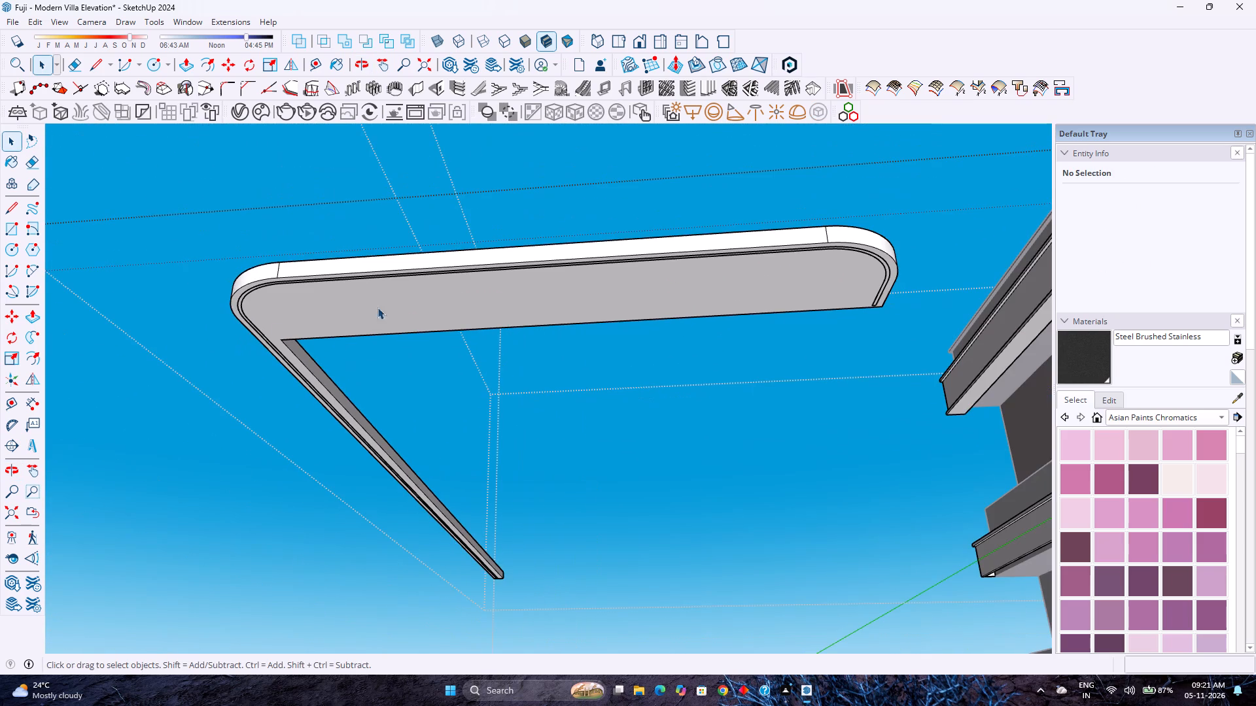
left_click(501, 301)
double_click(501, 301)
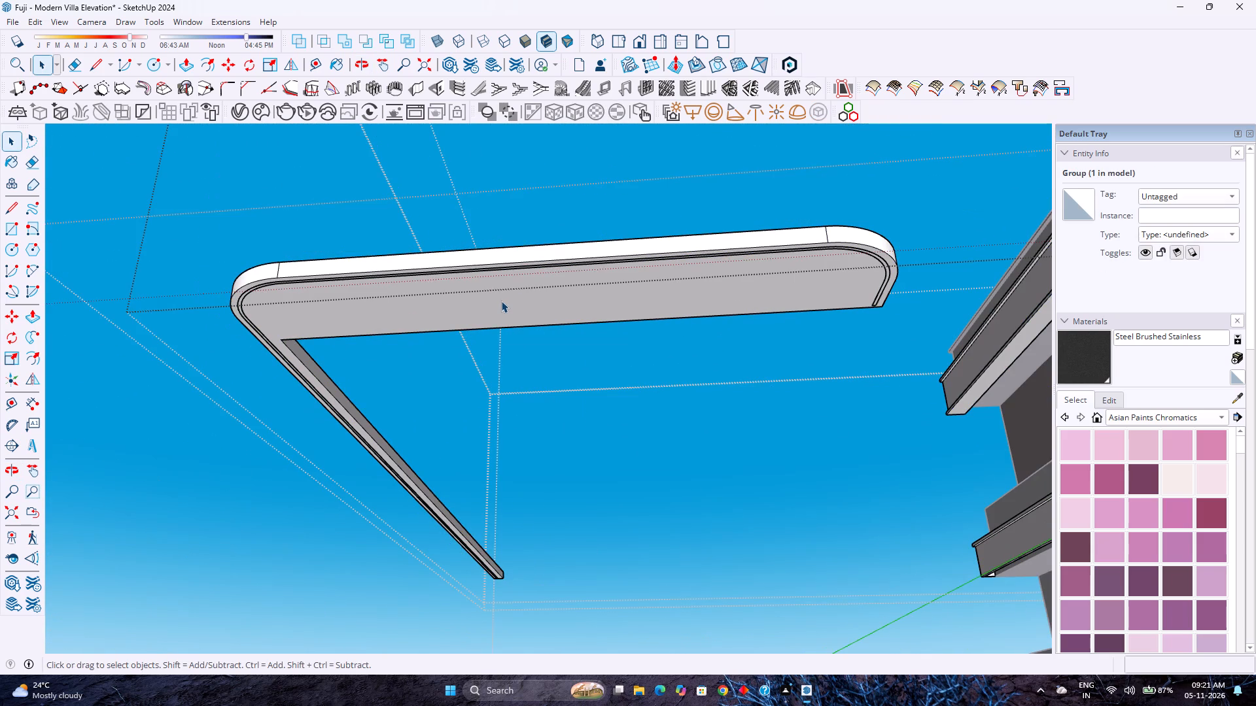
left_click(501, 301)
scroll(605, 342, "up", 2)
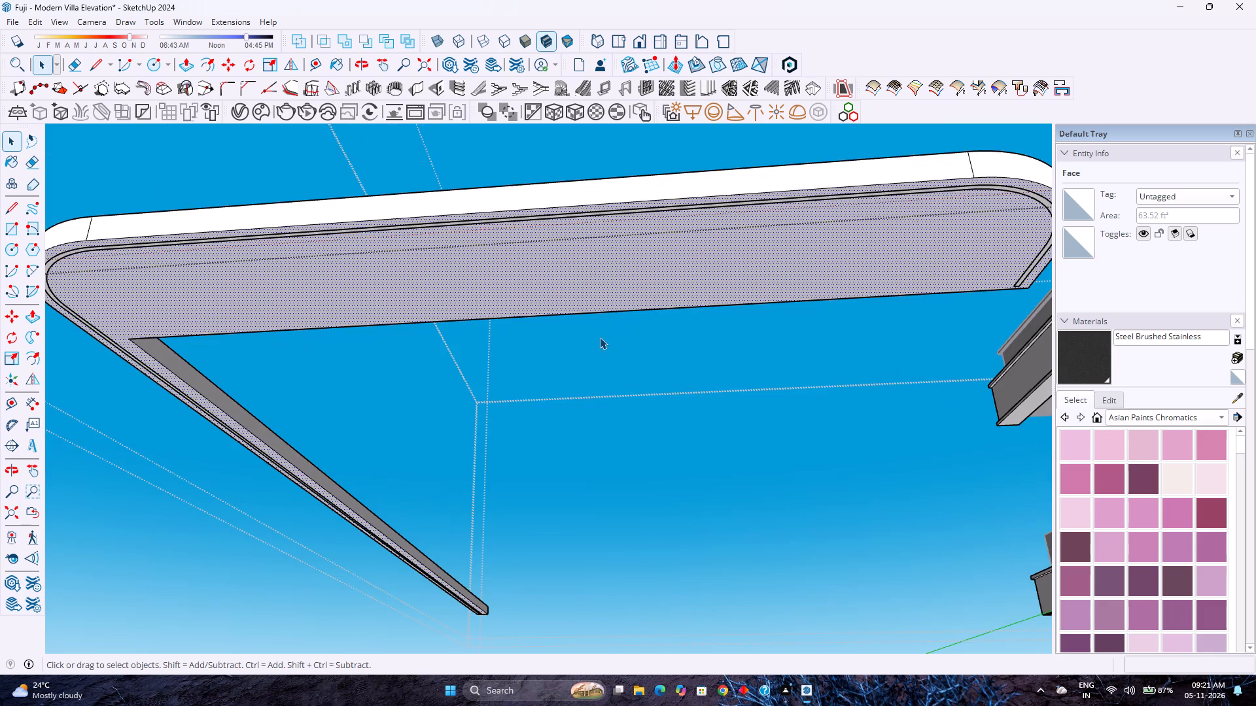
scroll(600, 337, "down", 4)
middle_click_drag(600, 337, 502, 330)
middle_click_drag(514, 329, 894, 375, "shift")
middle_click(894, 375, "shift")
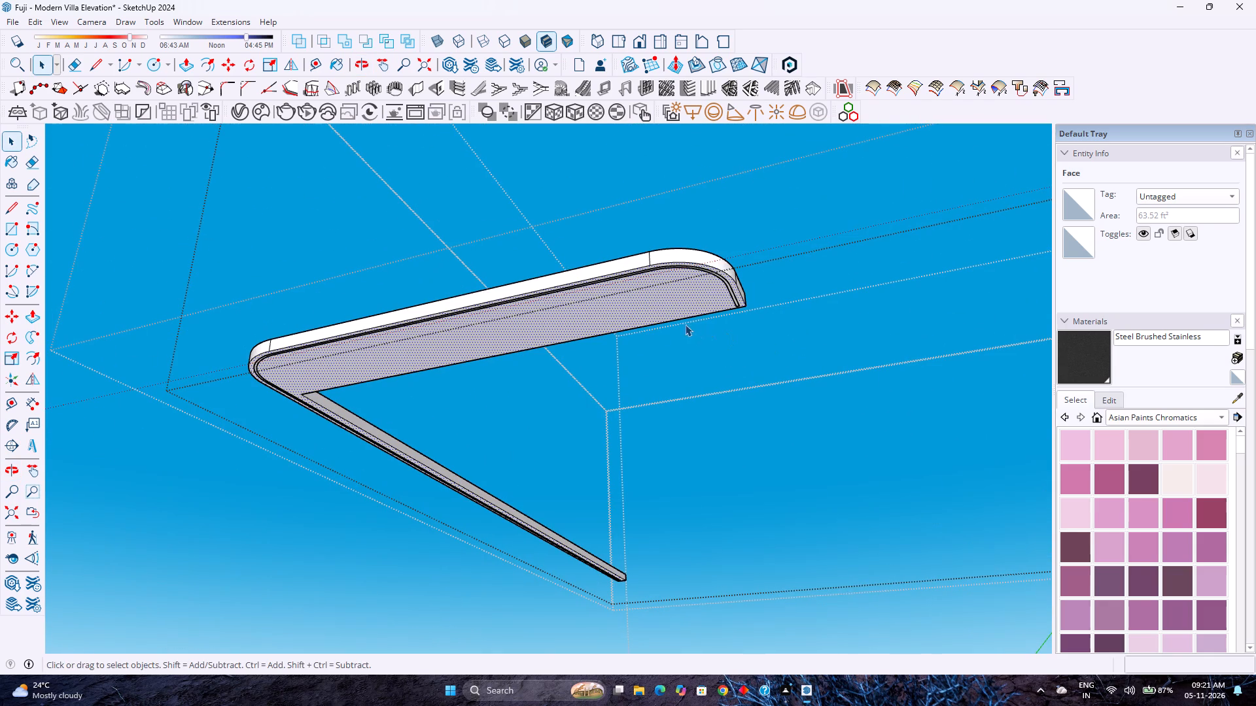
left_click(313, 58)
left_click(593, 337)
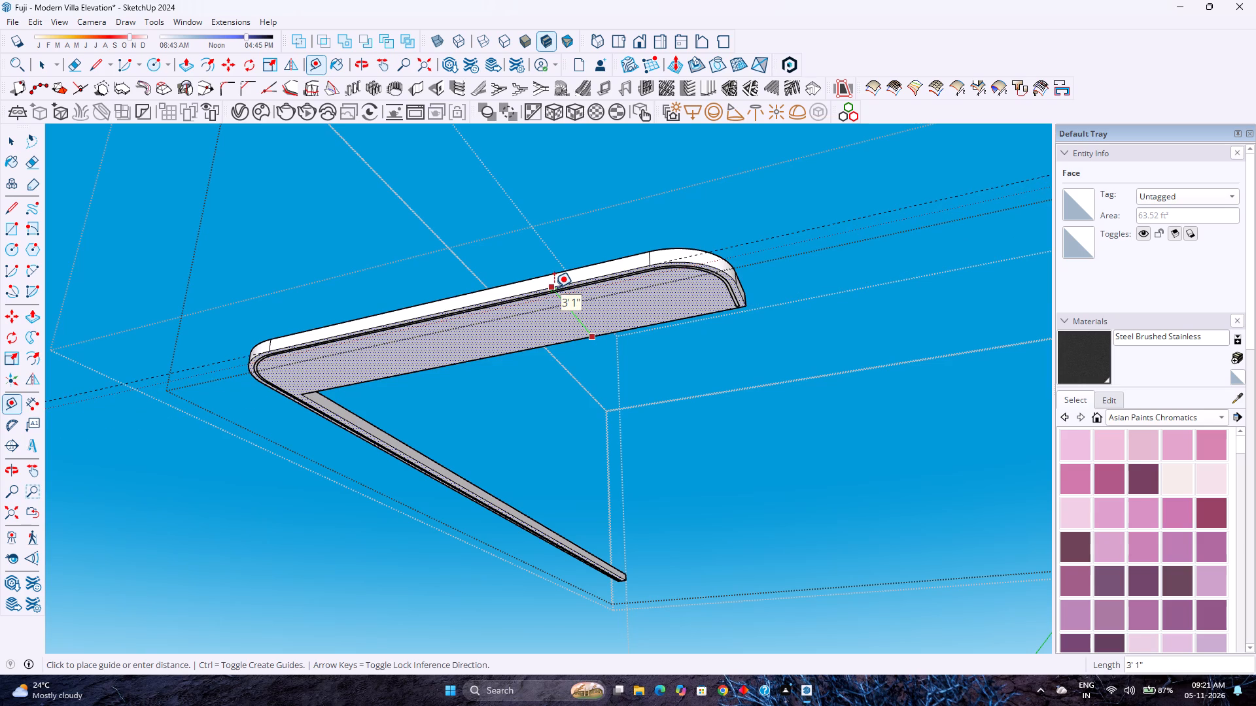
type("1'")
key("apostrophe")
key("BackSpace")
type("6.5\"")
key("Return")
Place a guide across the wide leg's underside, 3' in from the narrow leg's outer edge at the corner.
middle_click_drag(501, 393, 524, 371)
middle_click_drag(529, 369, 545, 361)
middle_click(546, 360)
middle_click(546, 360)
scroll(421, 327, "up", 9)
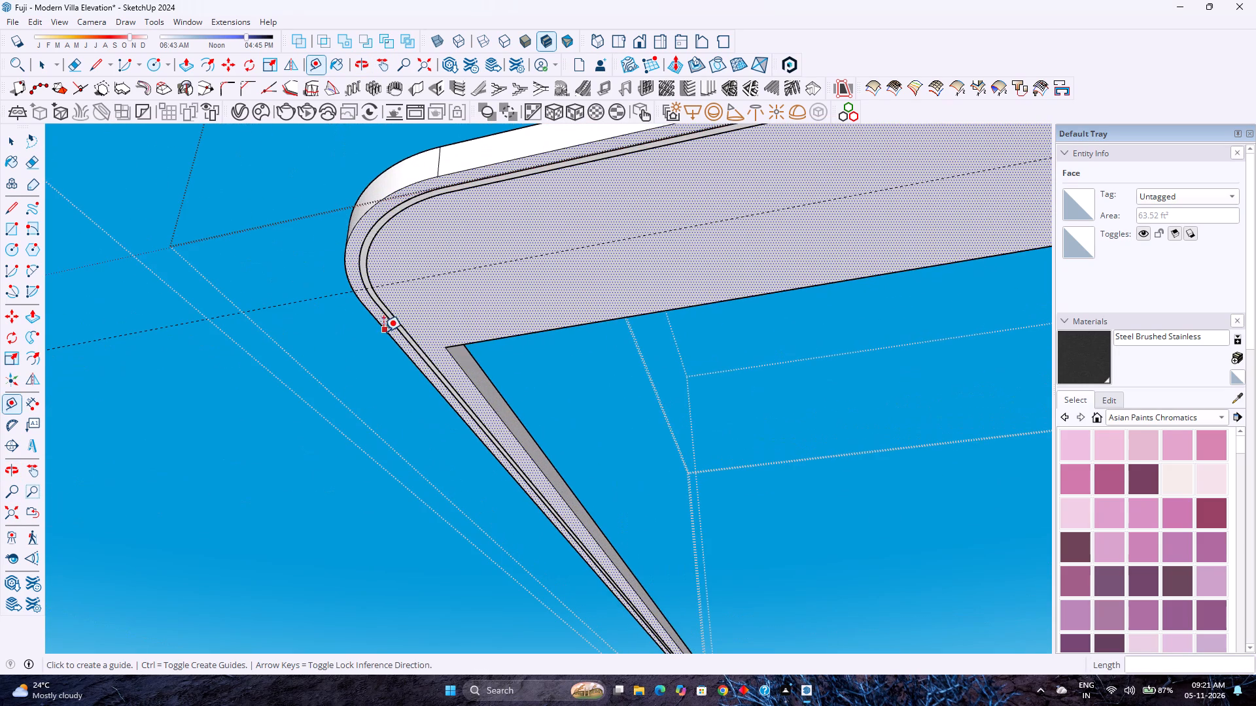
left_click(385, 328)
type("3;")
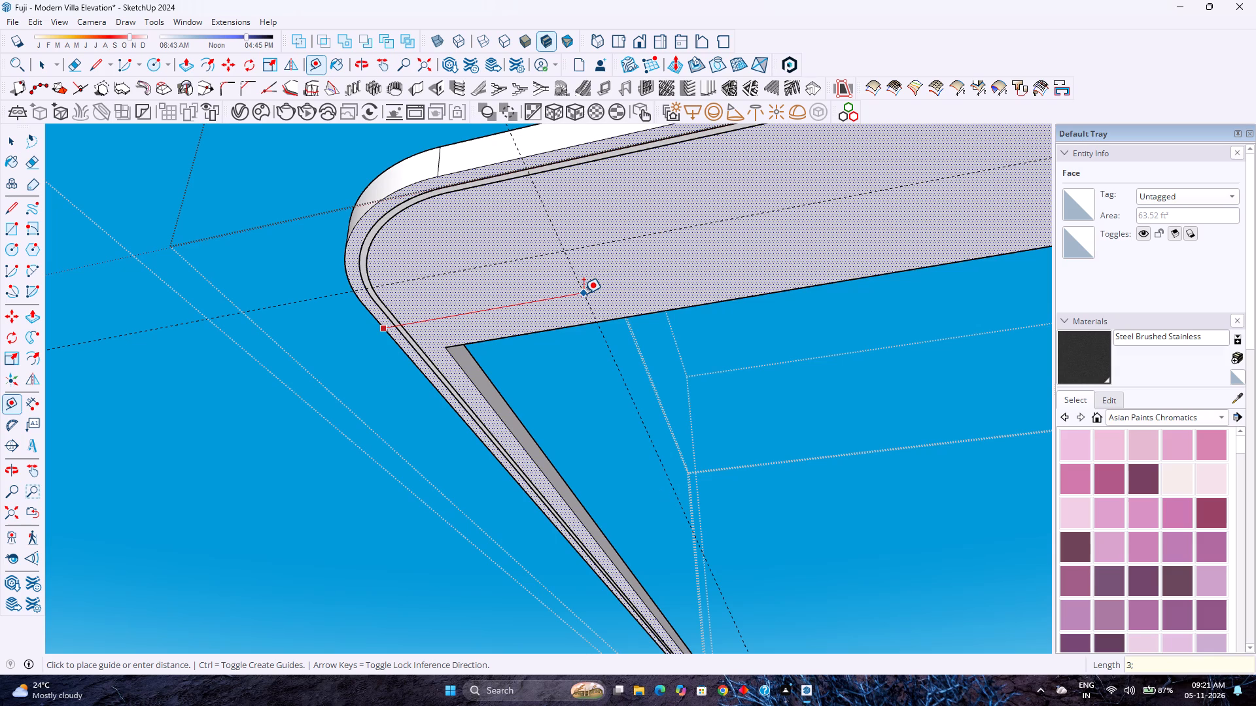
key("BackSpace")
key("apostrophe")
key("Return")
Place a second cross guide on the wide leg's underside, 3' in from its far end edge.
scroll(584, 292, "down", 4)
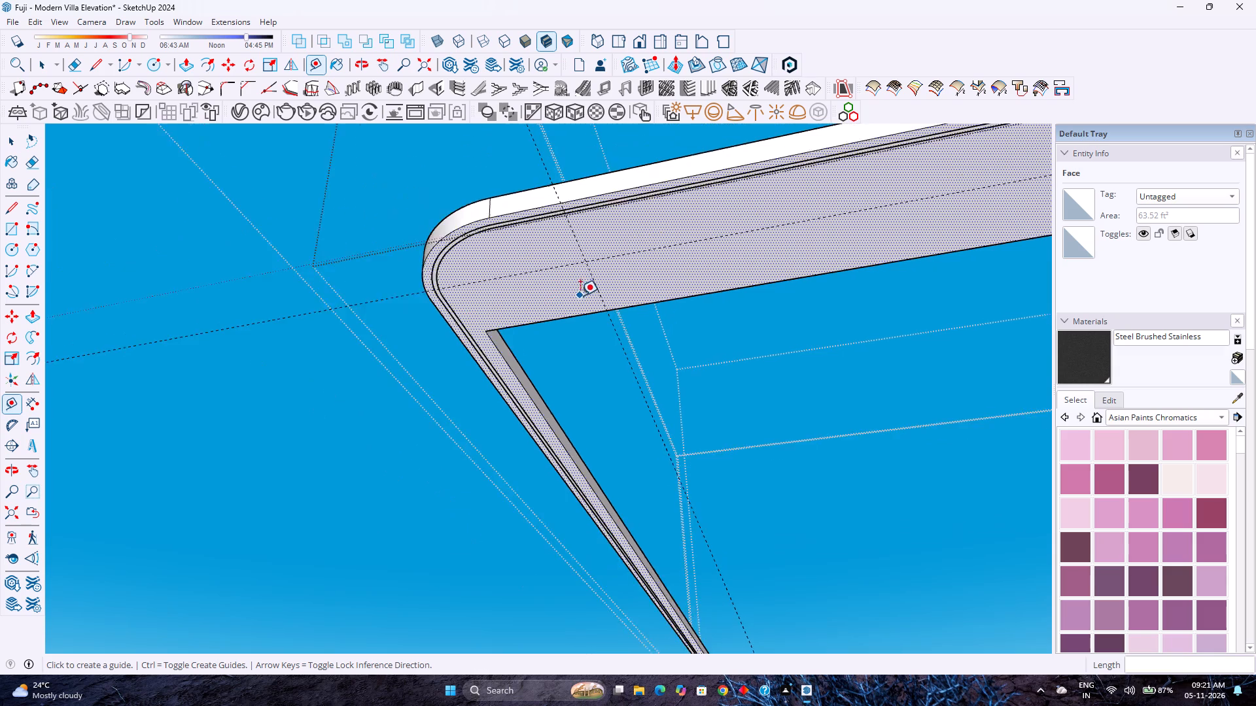
scroll(580, 295, "down", 10)
scroll(894, 235, "up", 6)
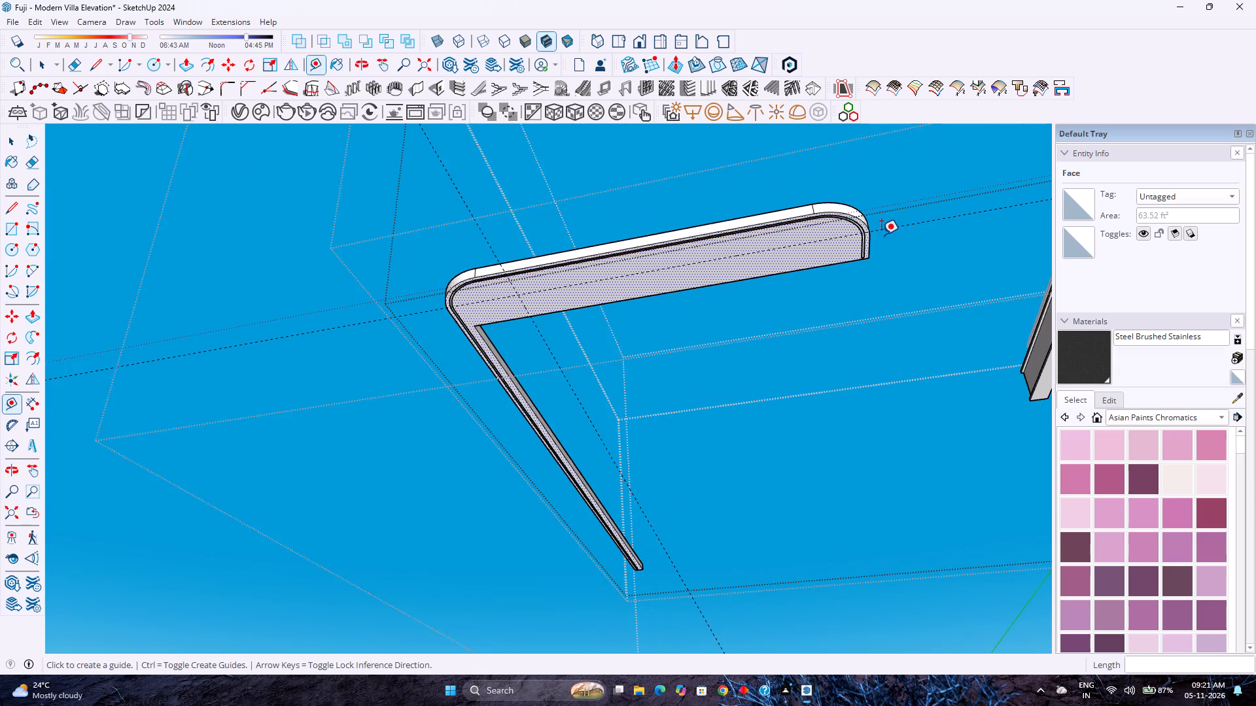
scroll(881, 235, "up", 10)
left_click(867, 244)
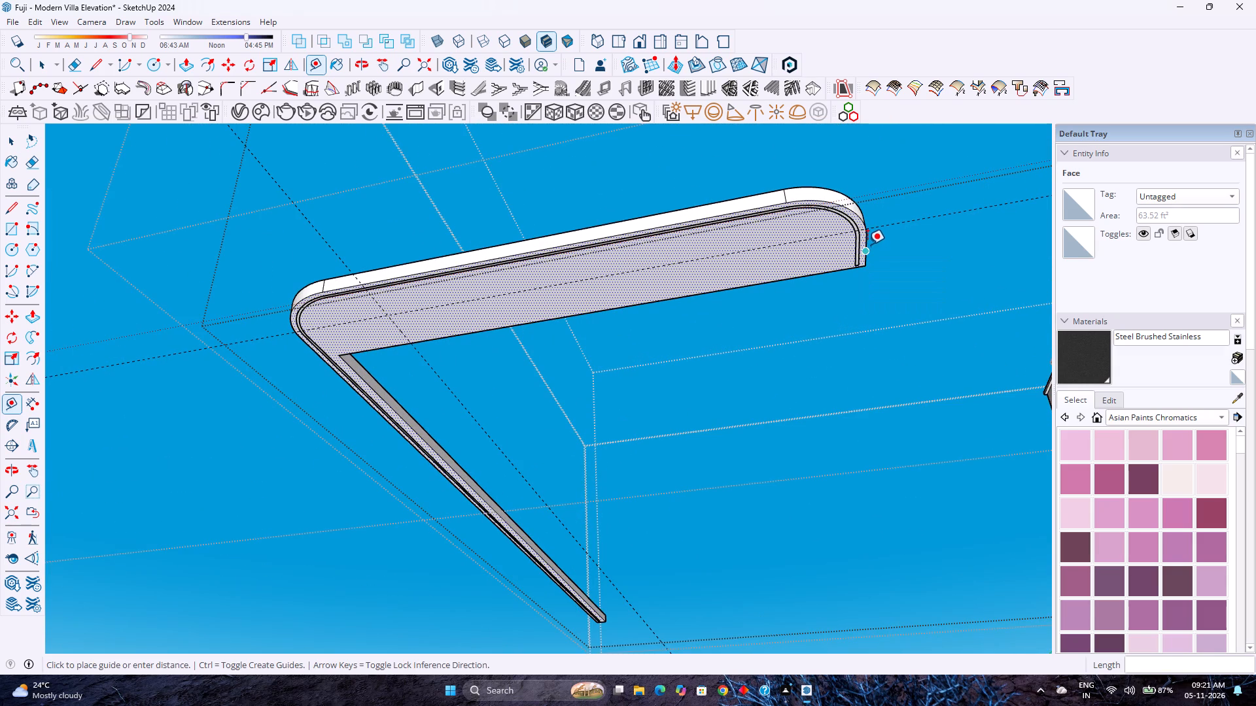
type("3'")
key("Return")
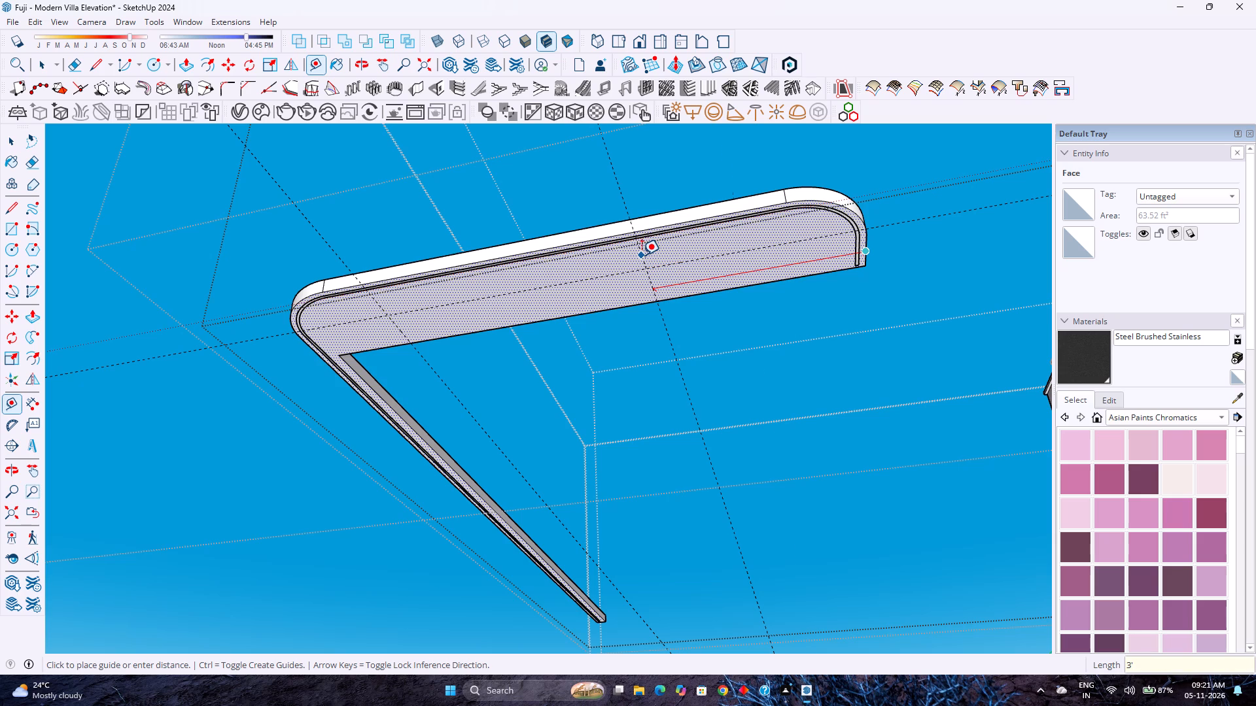
Examine from below where the lengthwise guide and the two cross guides intersect on the wide leg's underside.
scroll(640, 255, "down", 1)
scroll(543, 275, "up", 3)
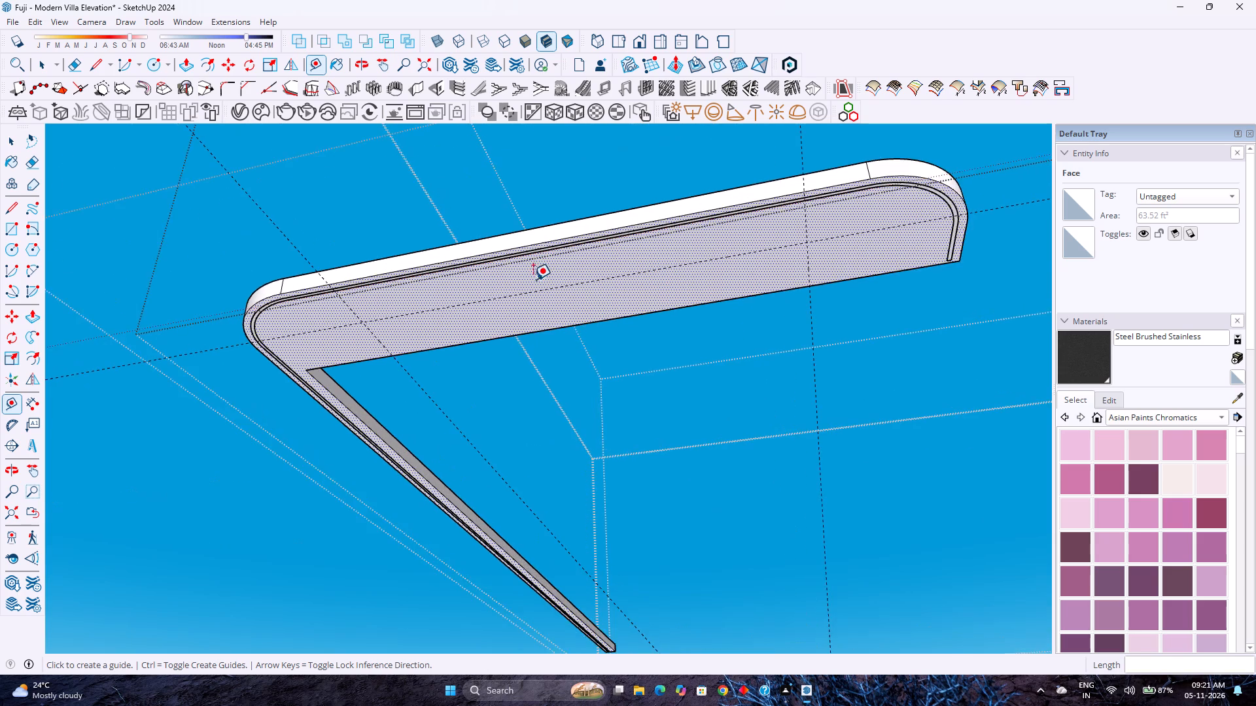
scroll(356, 314, "up", 3)
middle_click_drag(356, 314, 389, 278)
middle_click(389, 278)
middle_click(398, 274)
middle_click(403, 272)
middle_click(404, 272)
scroll(399, 277, "down", 12)
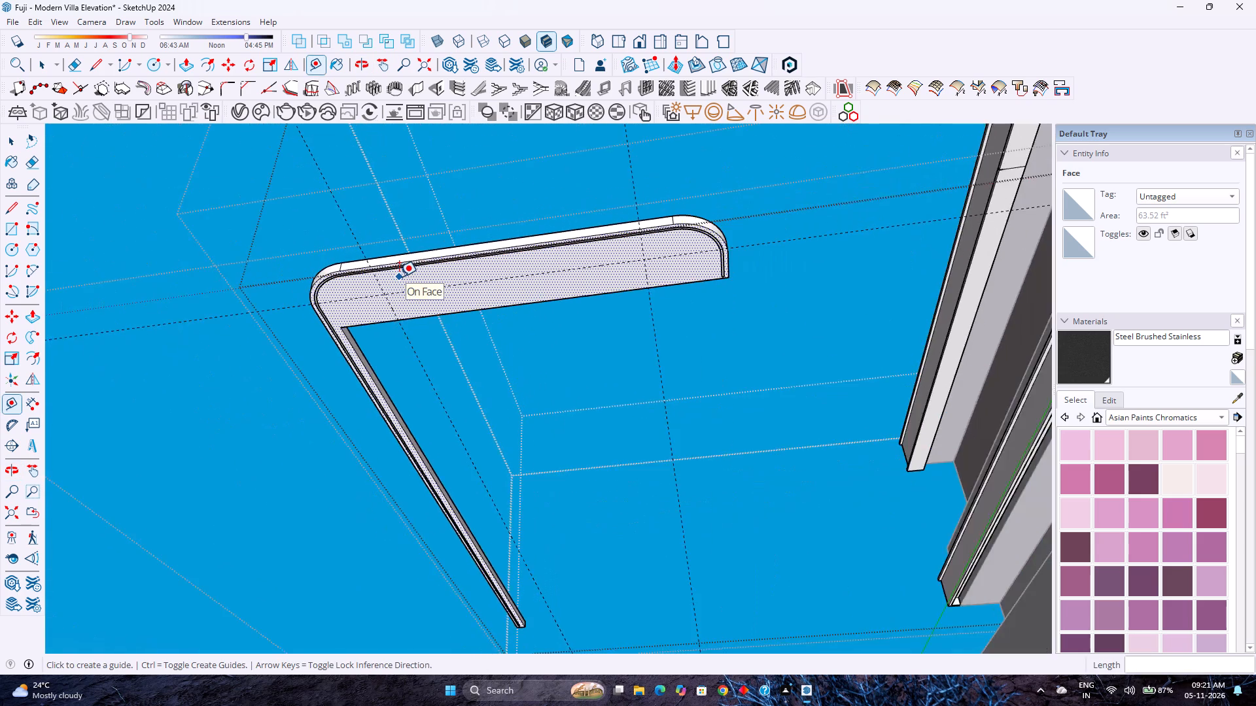
scroll(399, 277, "down", 7)
scroll(399, 277, "up", 11)
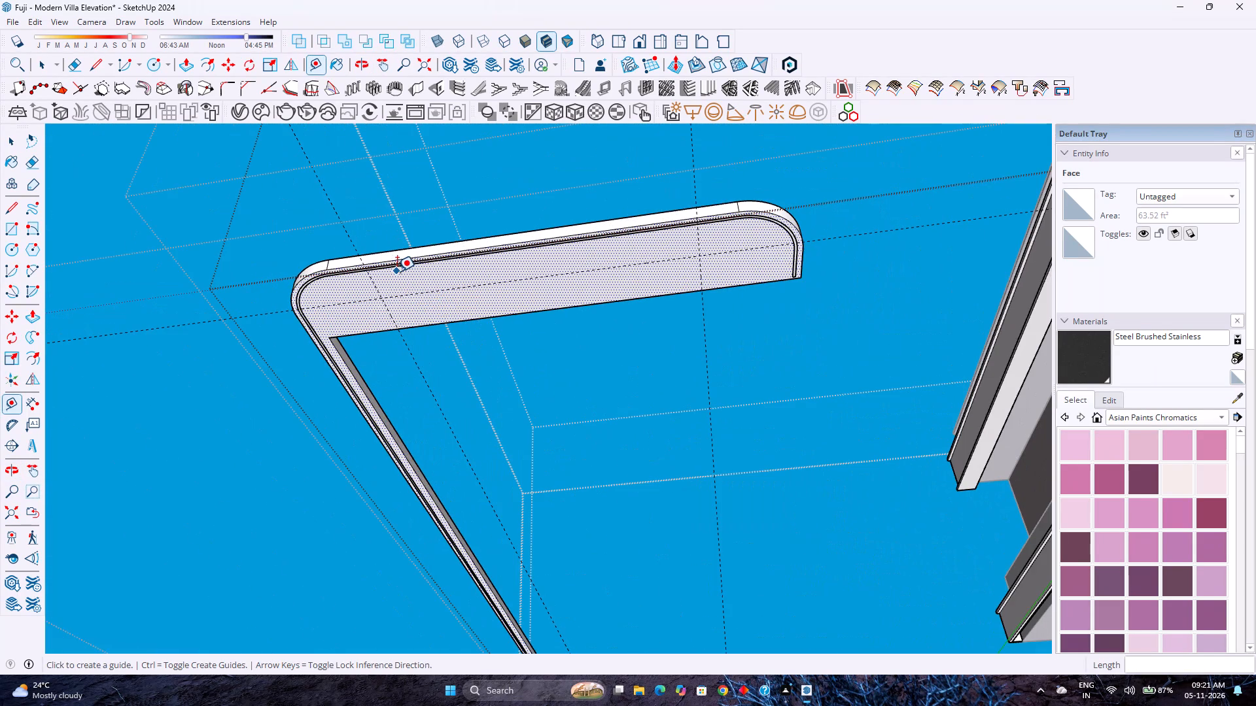
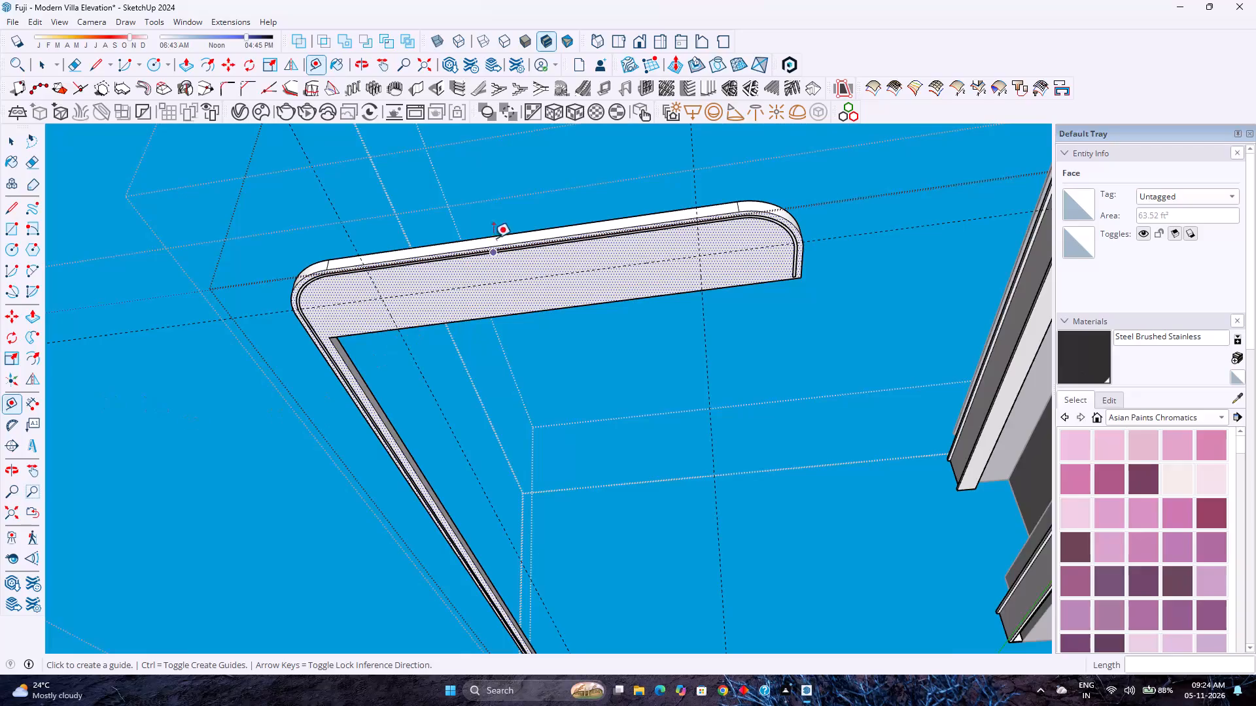
Draw a 3-inch-radius circle on the wide leg's underside at the guide intersection nearest the corner.
scroll(504, 226, "up", 2)
scroll(445, 276, "up", 5)
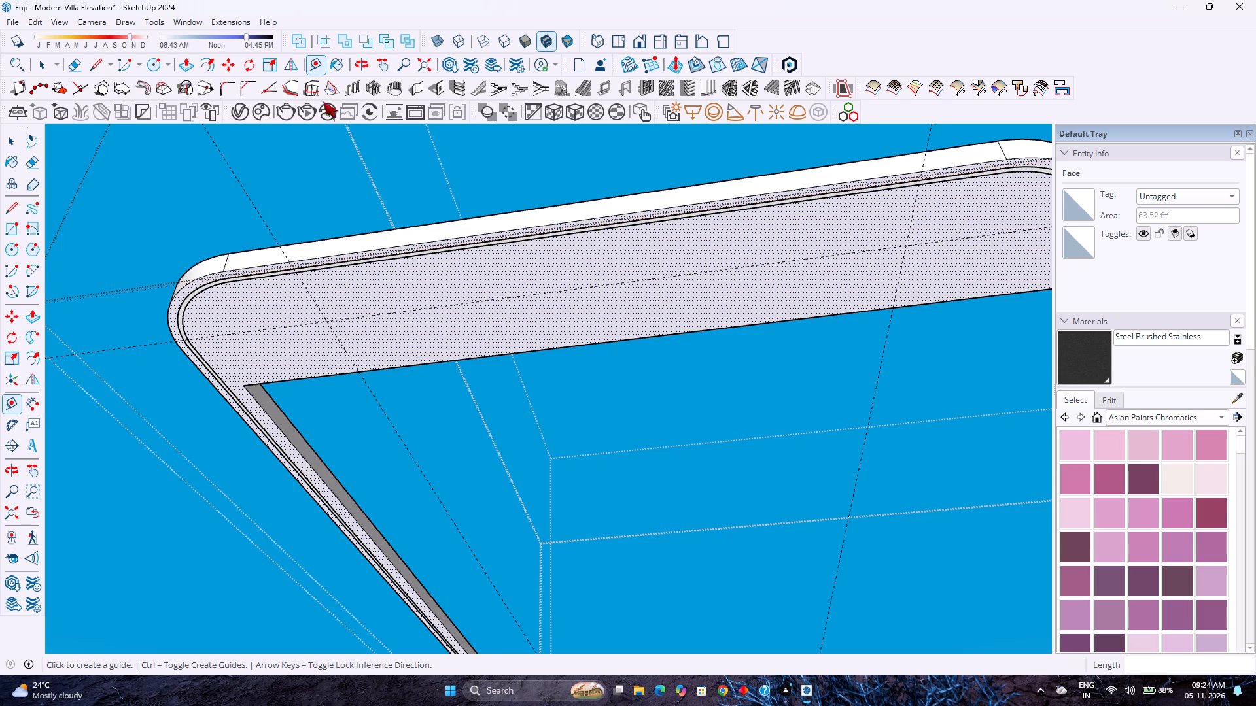
scroll(354, 151, "down", 1)
key("c")
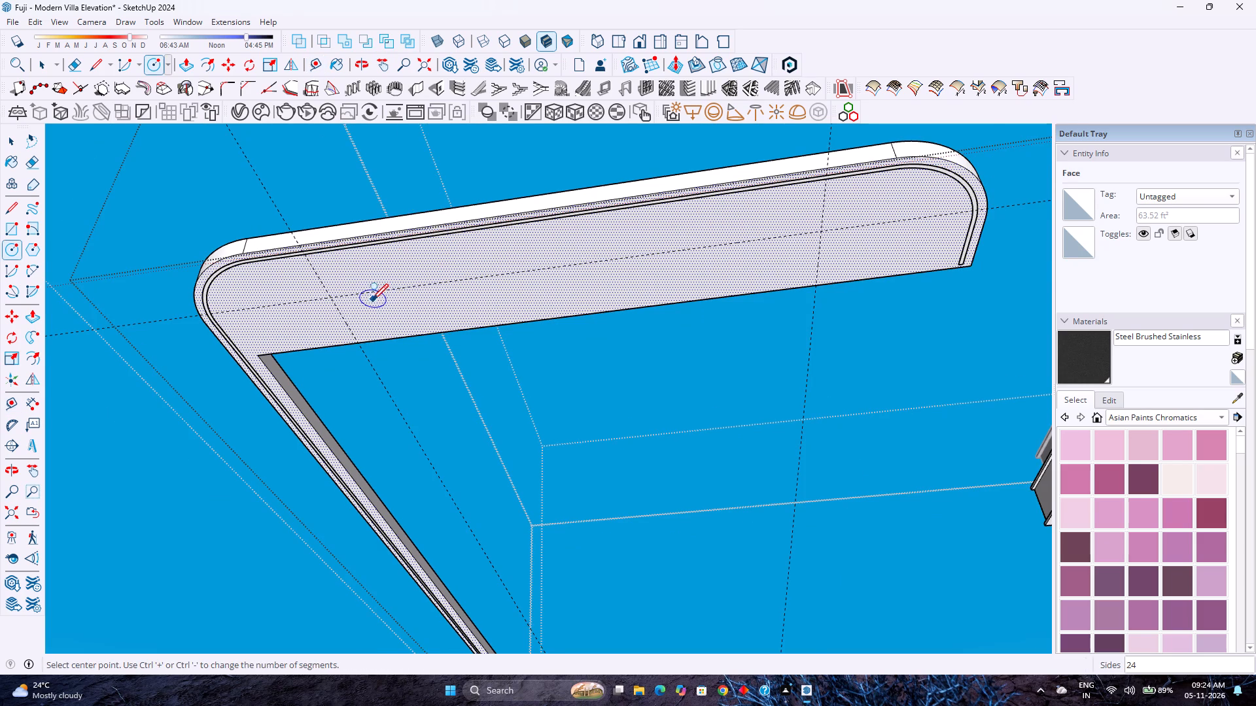
scroll(372, 299, "up", 13)
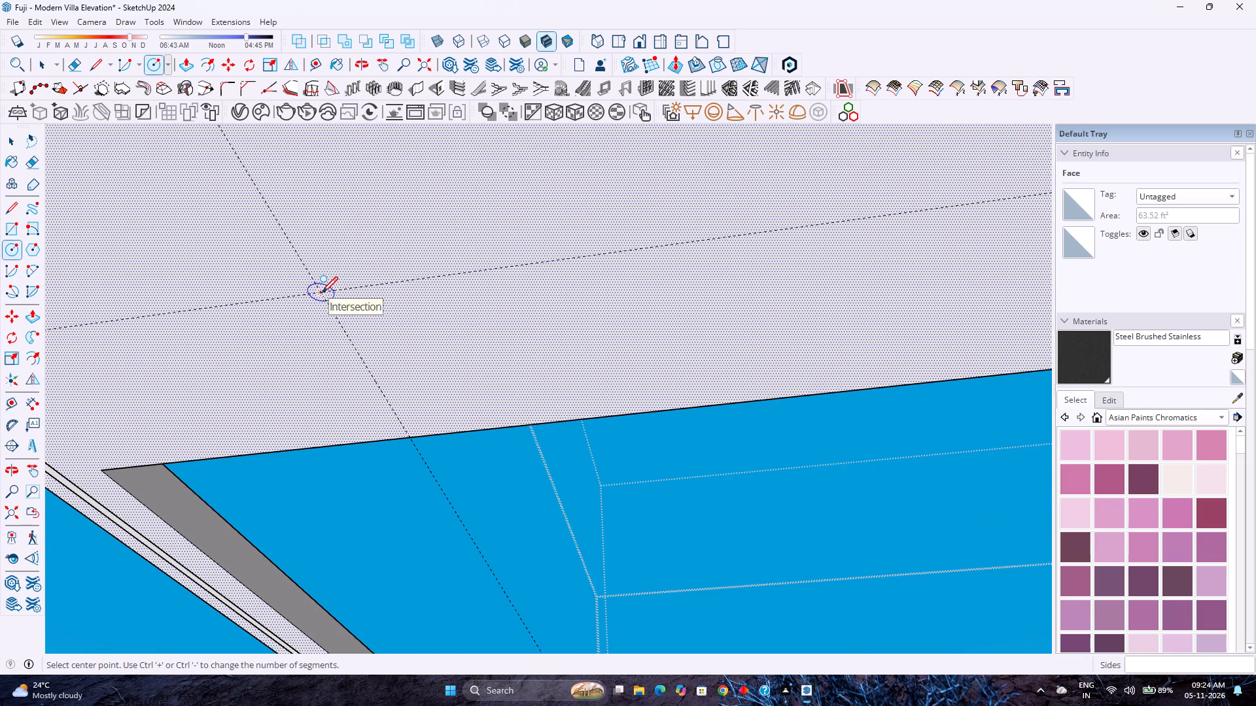
left_click(322, 292)
key("3")
key("Return")
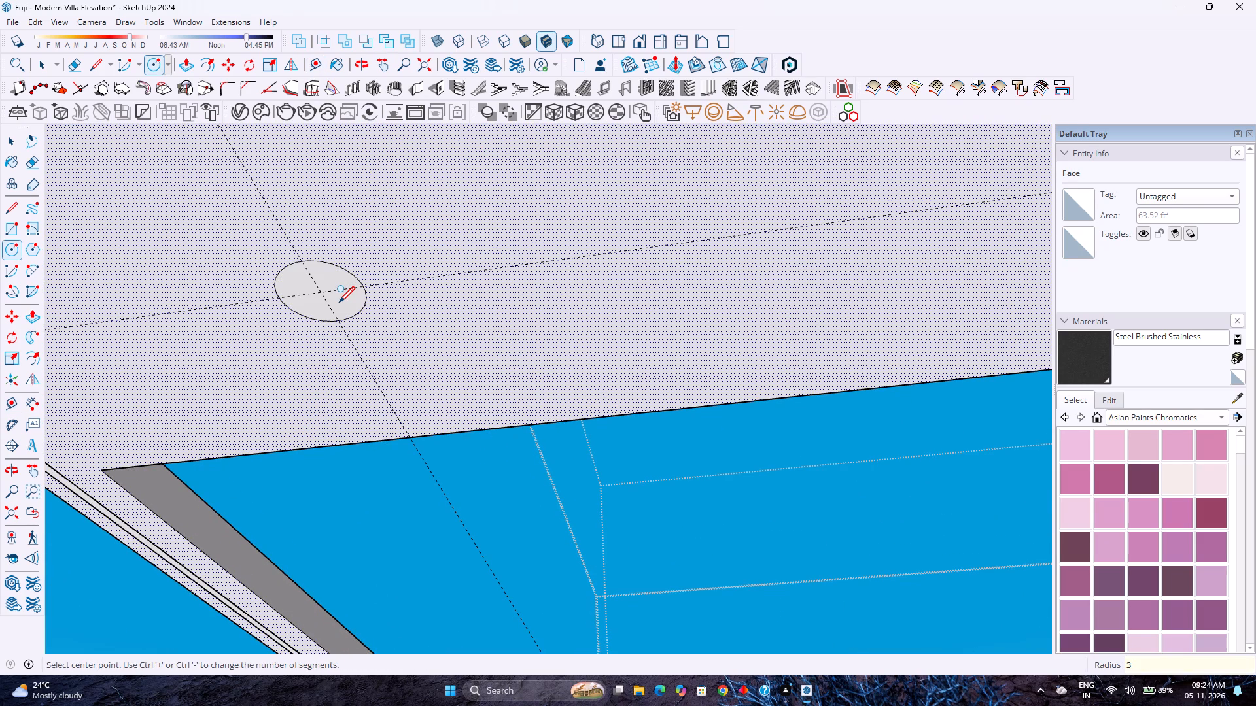
scroll(339, 301, "down", 2)
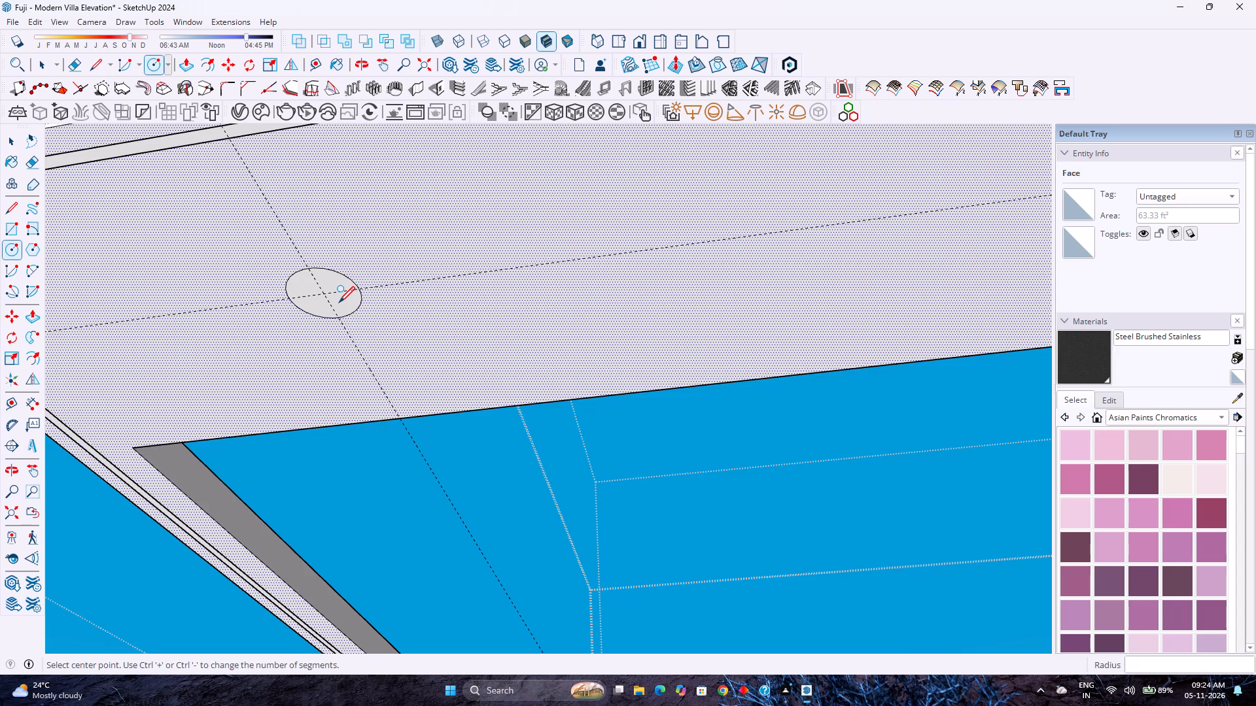
scroll(340, 307, "down", 13)
Set the circle's segment count to 240.
key("space")
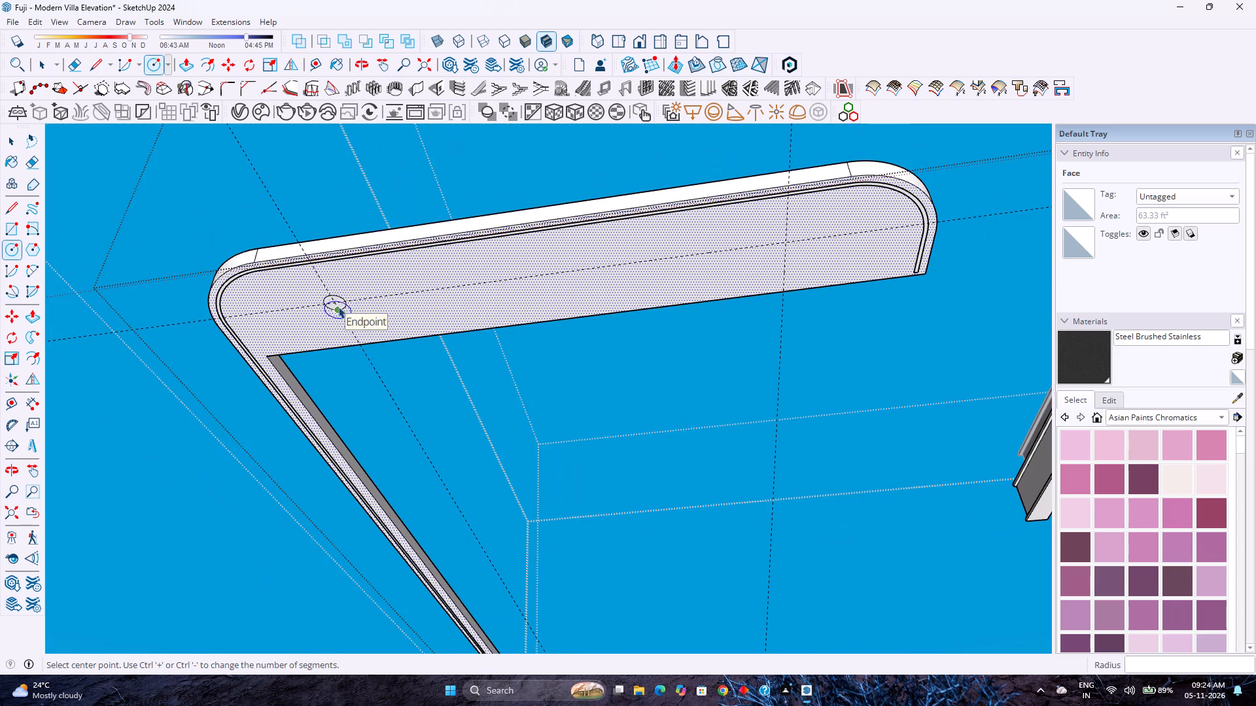
scroll(347, 301, "up", 5)
left_click(347, 308)
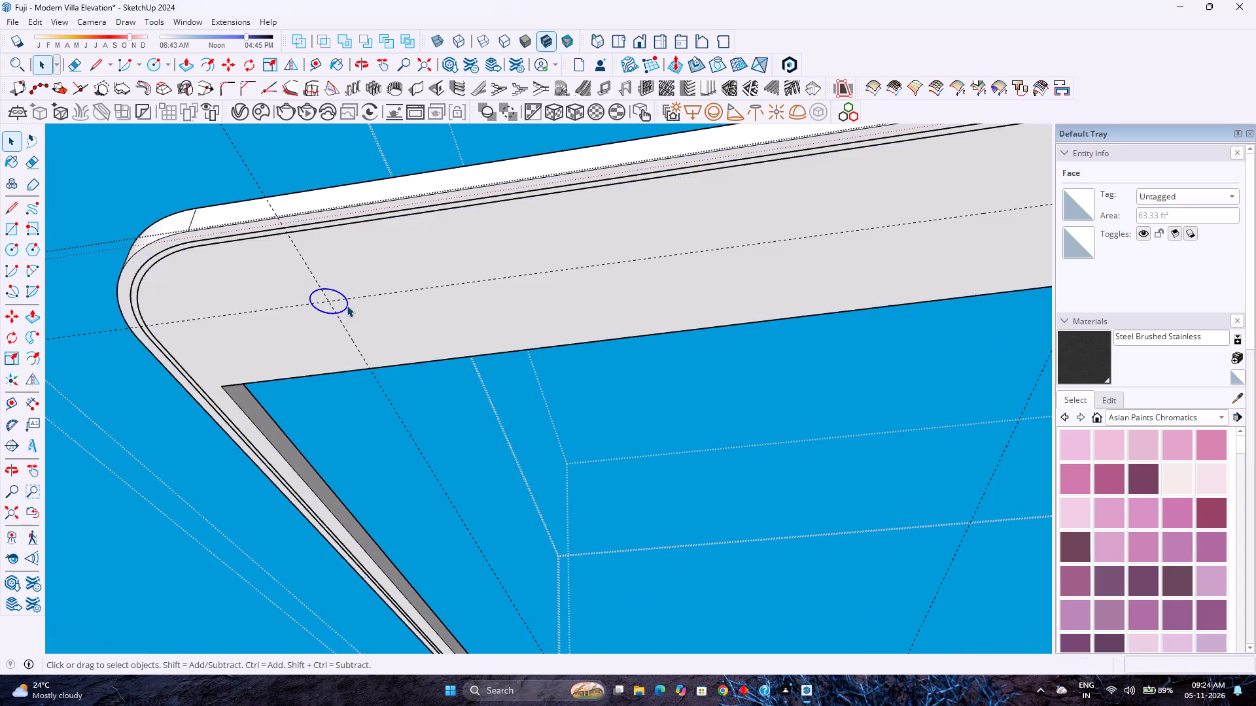
left_click(347, 305)
left_click(1200, 234)
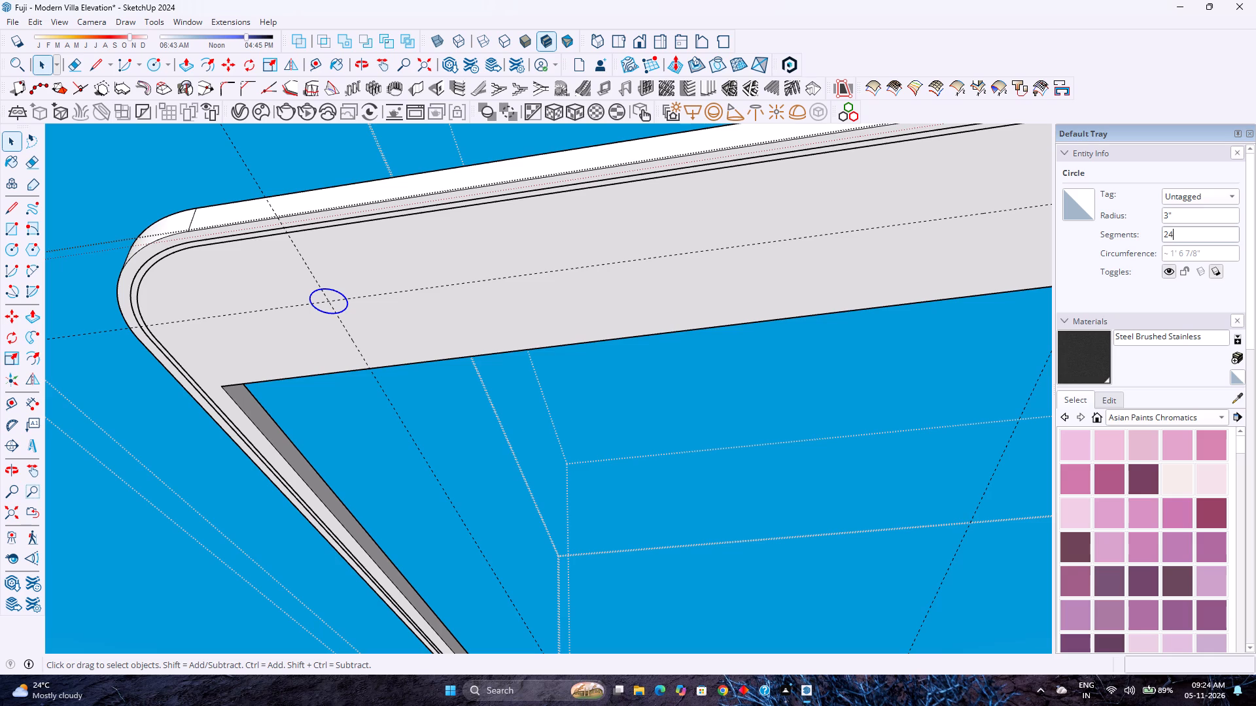
key("0")
key("Return")
Copy the circular face to the guide intersection near the wide leg's far end, adding one evenly spaced copy between them.
scroll(229, 294, "up", 7)
left_click(383, 311)
key("m")
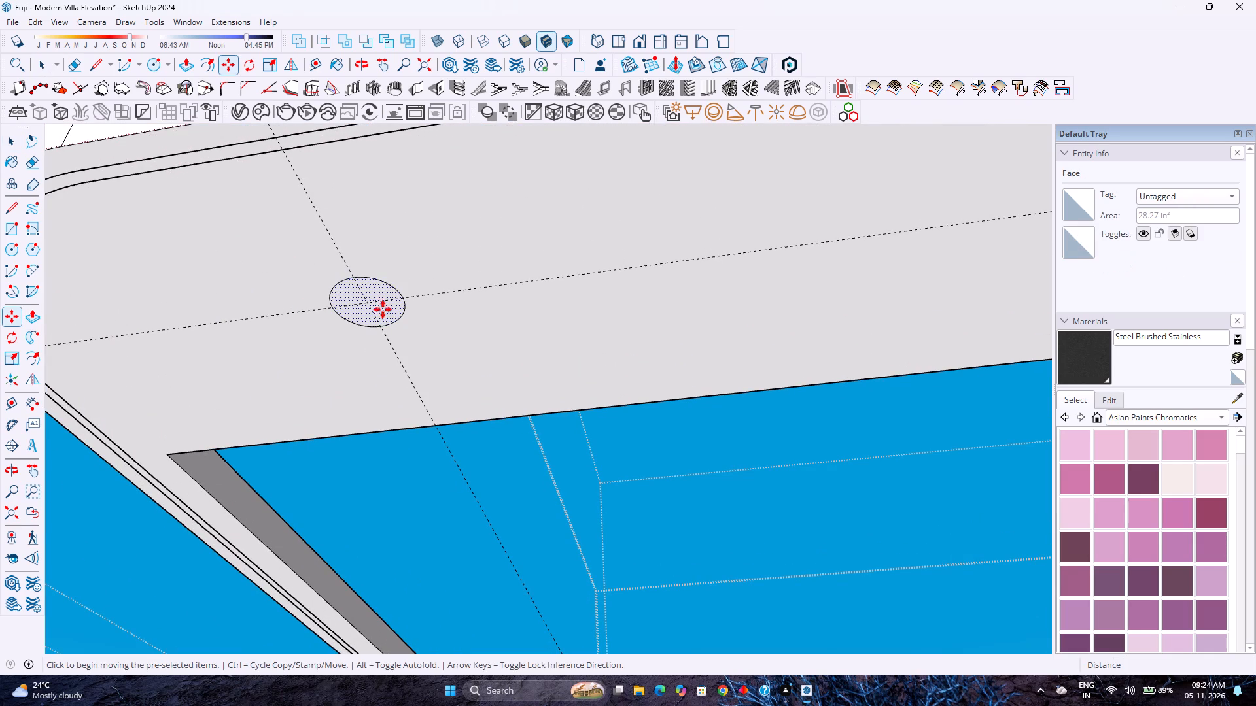
left_click(367, 303)
scroll(384, 303, "down", 11)
middle_click_drag(472, 297, 247, 333, "shift")
middle_click(247, 333, "shift")
left_click(687, 275)
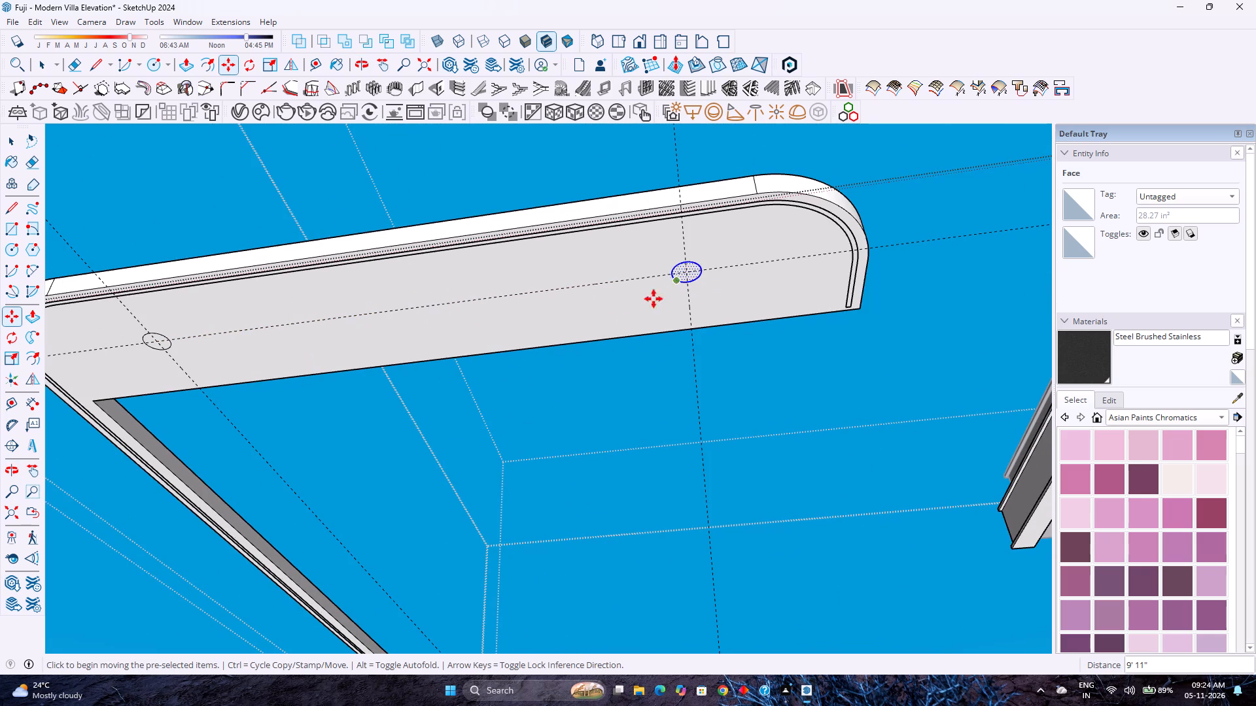
type("/2")
key("Return")
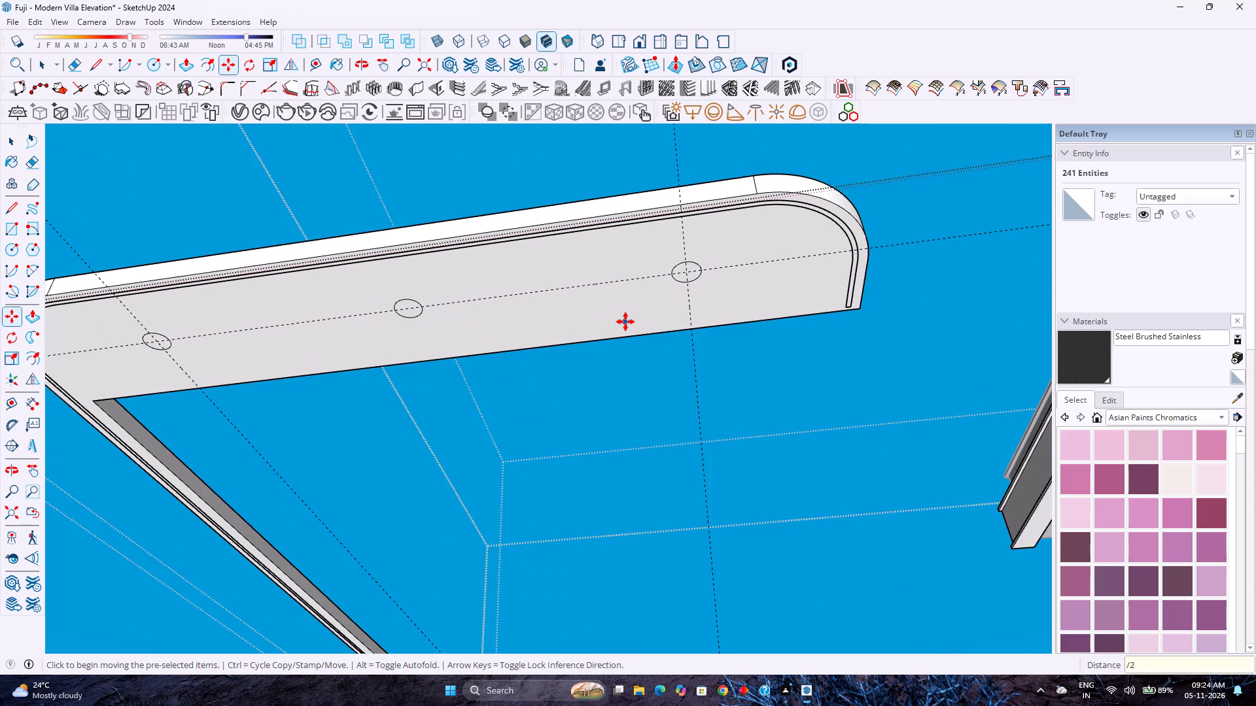
Push the circle near the wide leg's far end 3 inches up into the panel.
key("p")
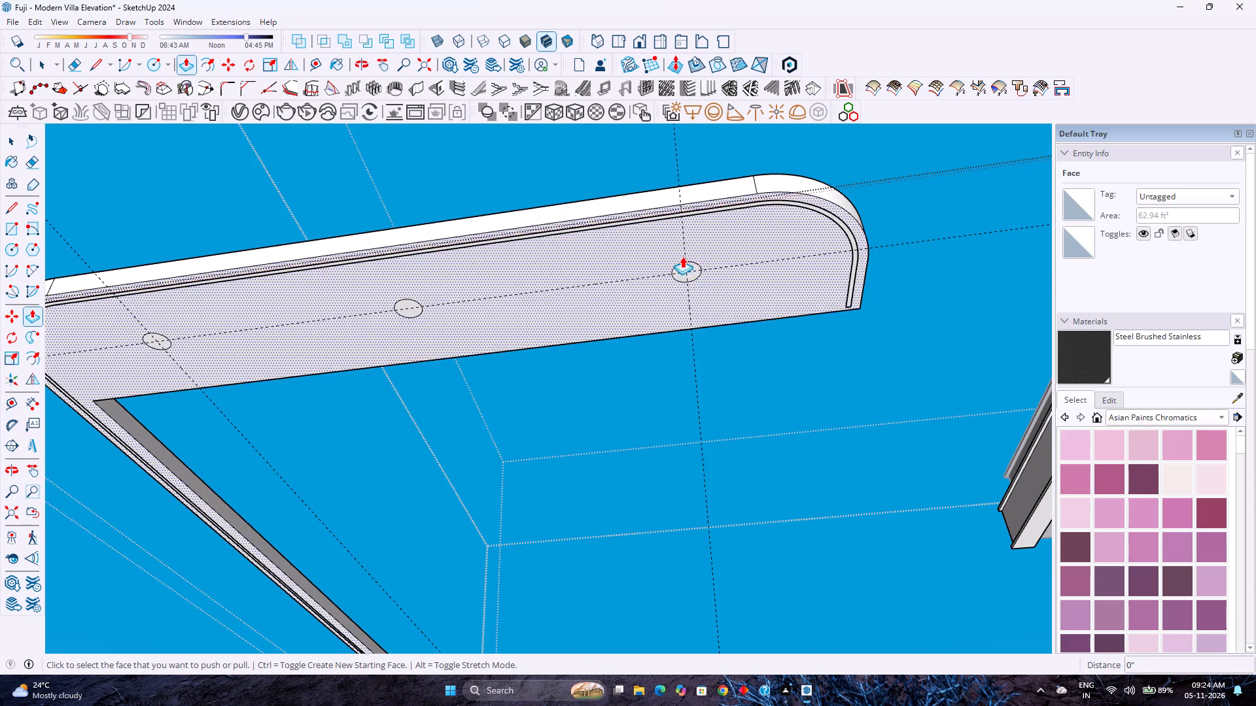
scroll(701, 275, "up", 6)
left_click(697, 274)
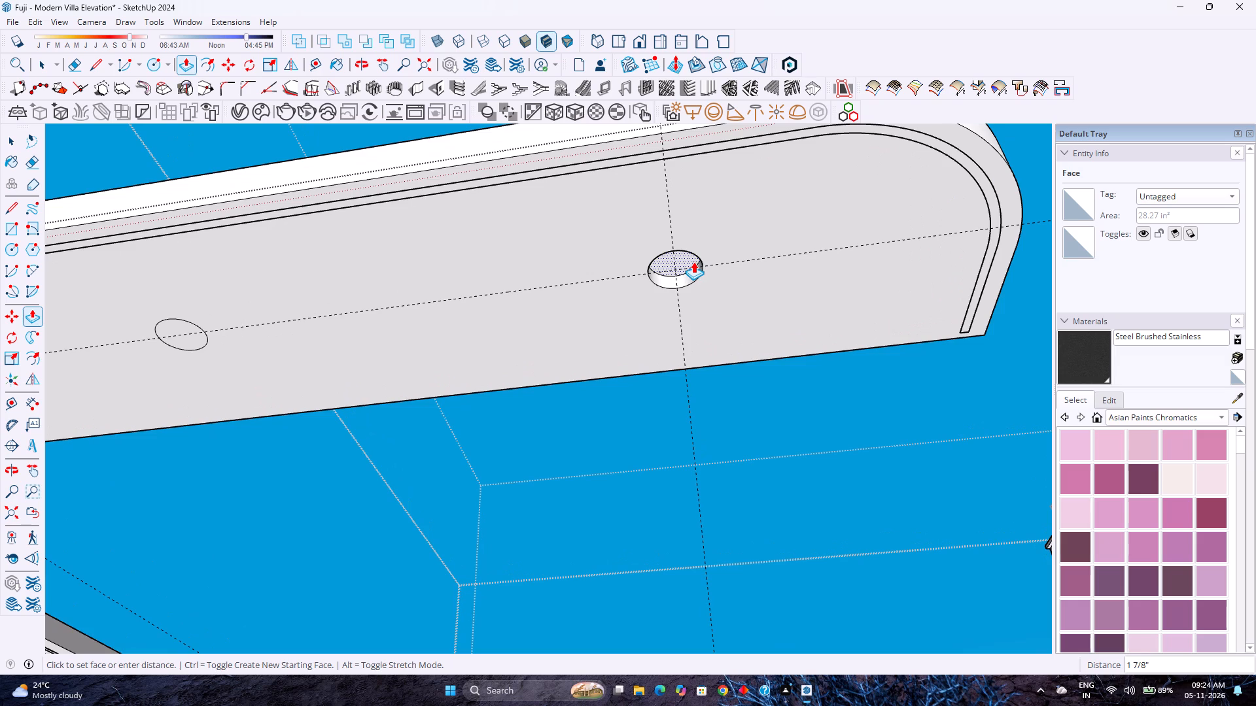
key("2")
key("Return")
scroll(691, 261, "down", 5)
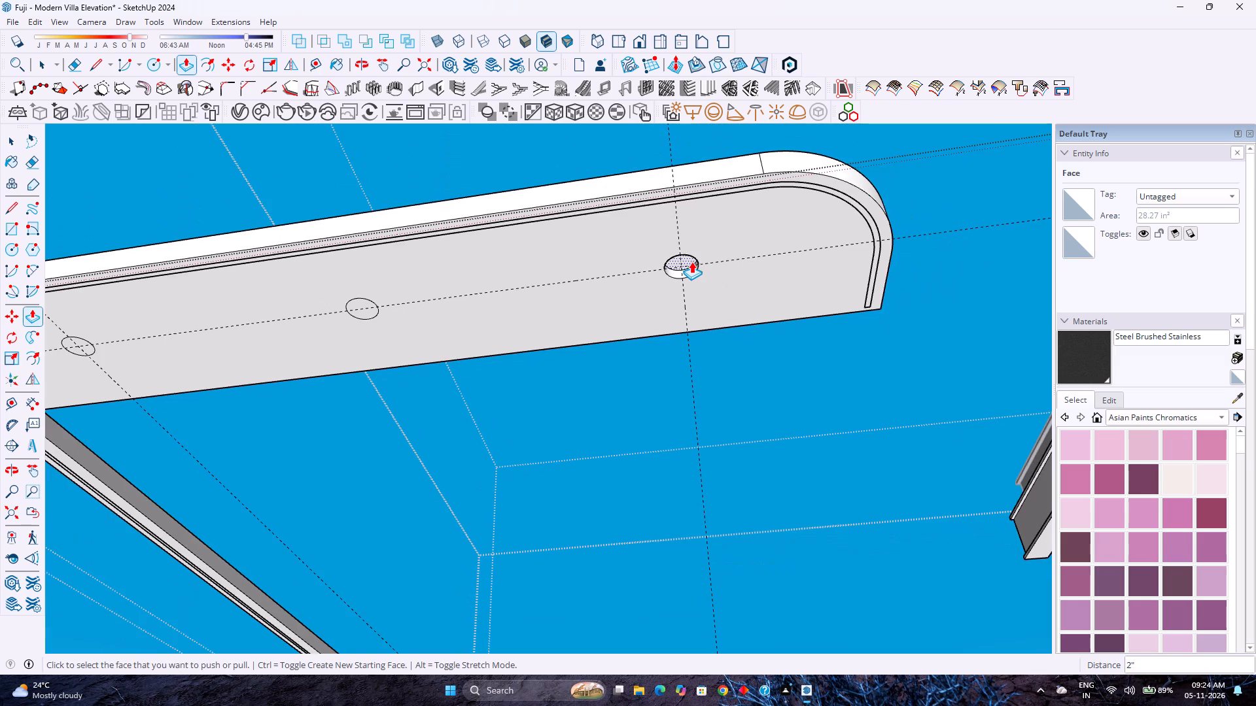
key("3")
key("Return")
Repeat the same 3-inch recess on the middle circle and the circle near the corner.
middle_click_drag(697, 260, 719, 335)
middle_click(719, 335)
scroll(709, 327, "down", 2)
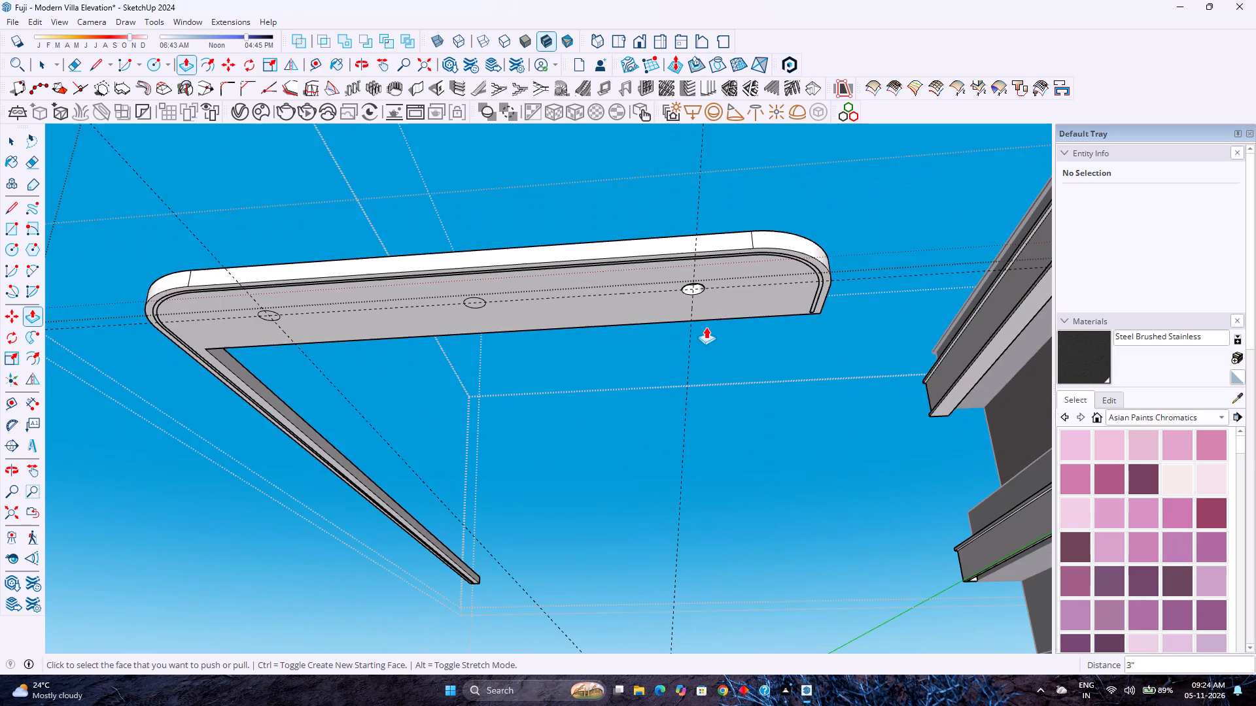
scroll(474, 296, "up", 10)
double_click(480, 307)
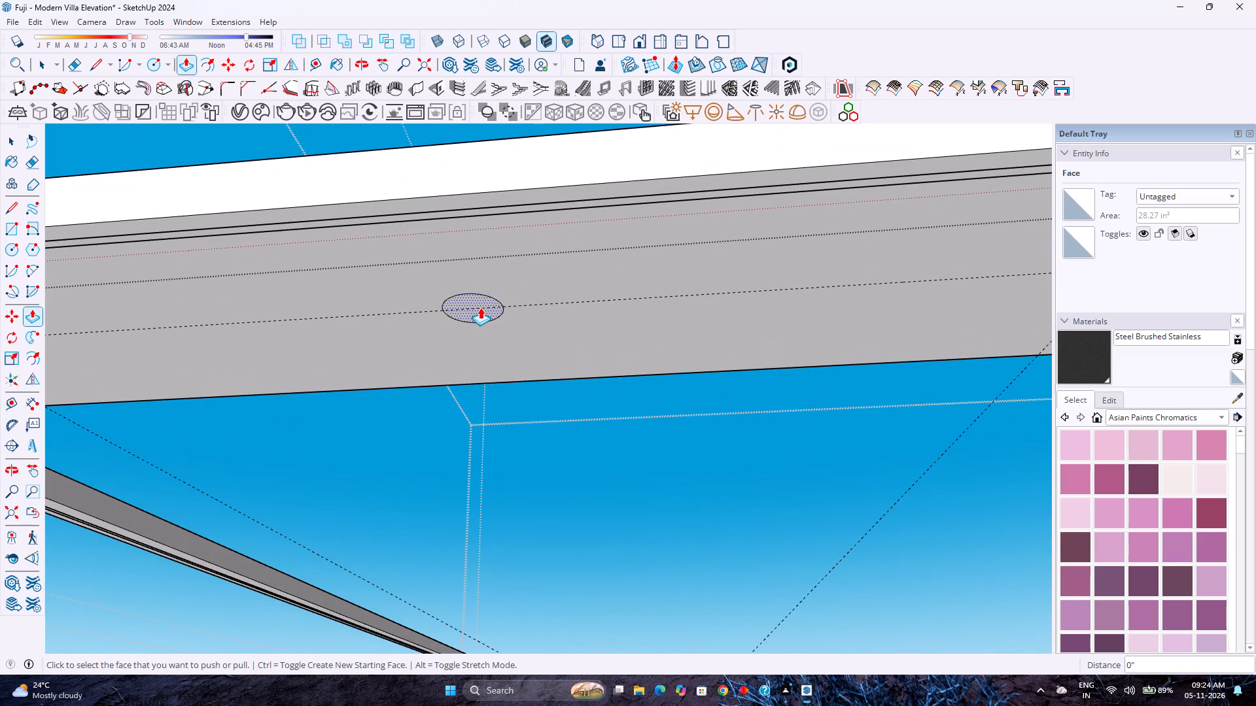
scroll(480, 307, "down", 9)
middle_click_drag(483, 309, 669, 324, "shift")
scroll(409, 312, "up", 6)
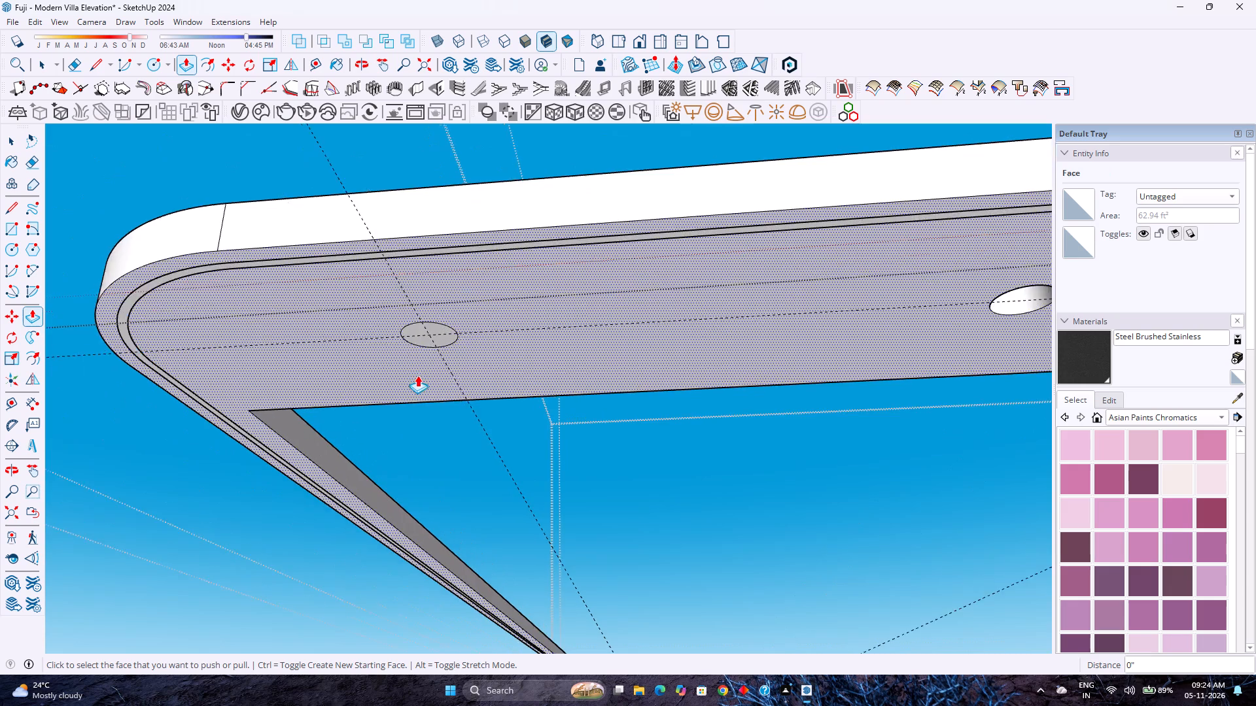
scroll(417, 375, "up", 5)
double_click(422, 337)
scroll(422, 337, "down", 8)
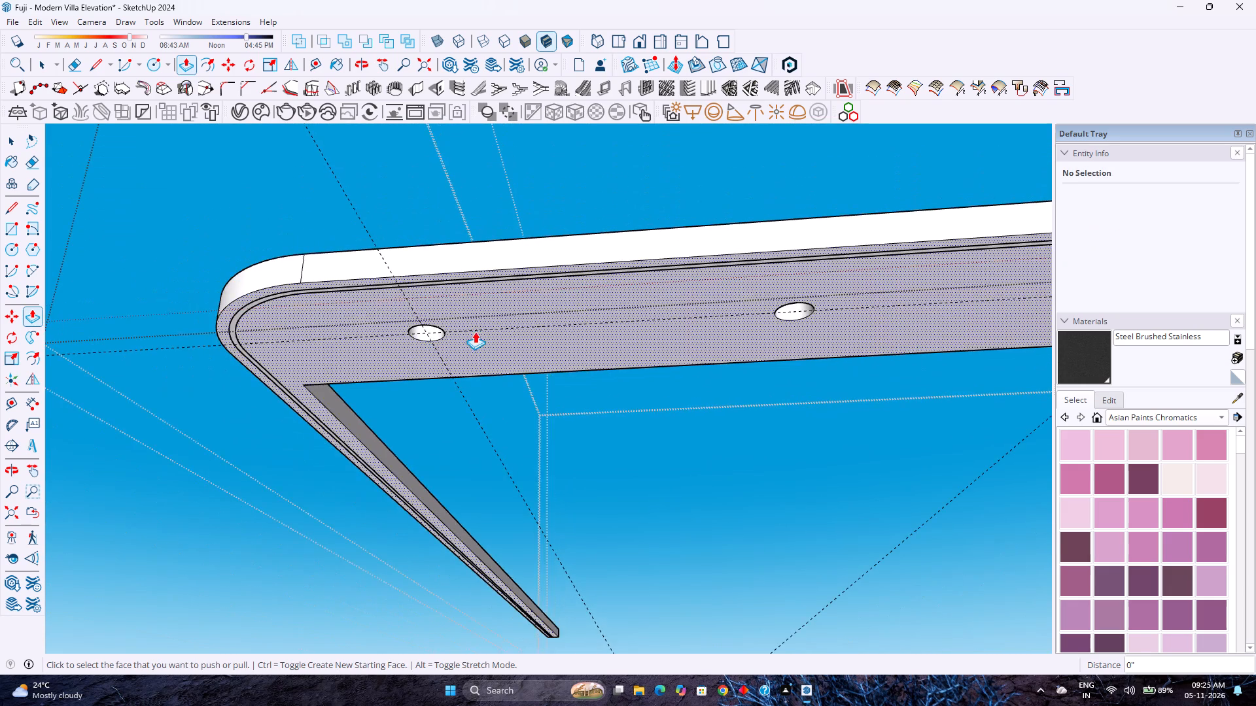
Examine the recessed panel and the villa's balconies from above and from below.
middle_click_drag(475, 331, 400, 331)
middle_click(399, 331)
scroll(399, 331, "down", 4)
middle_click_drag(421, 324, 404, 454)
scroll(408, 448, "down", 8)
middle_click_drag(440, 417, 437, 484)
middle_click(437, 484)
scroll(442, 469, "down", 6)
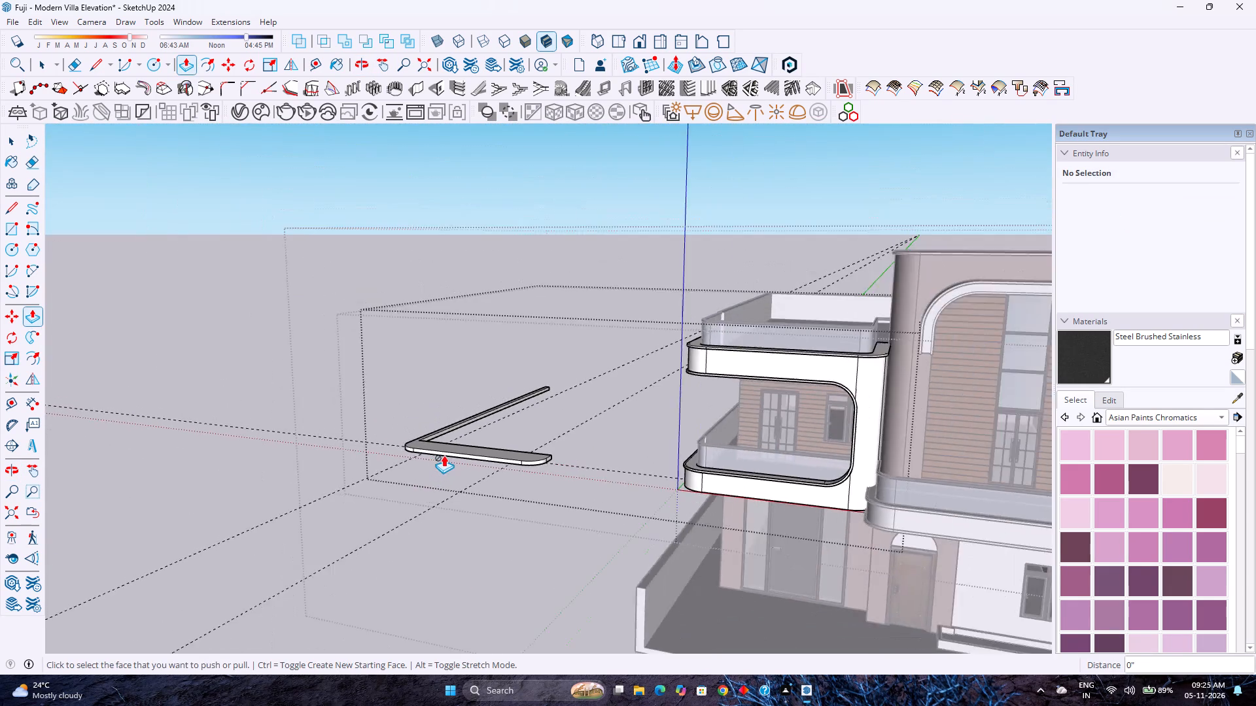
scroll(444, 455, "down", 11)
middle_click_drag(514, 467, 519, 472)
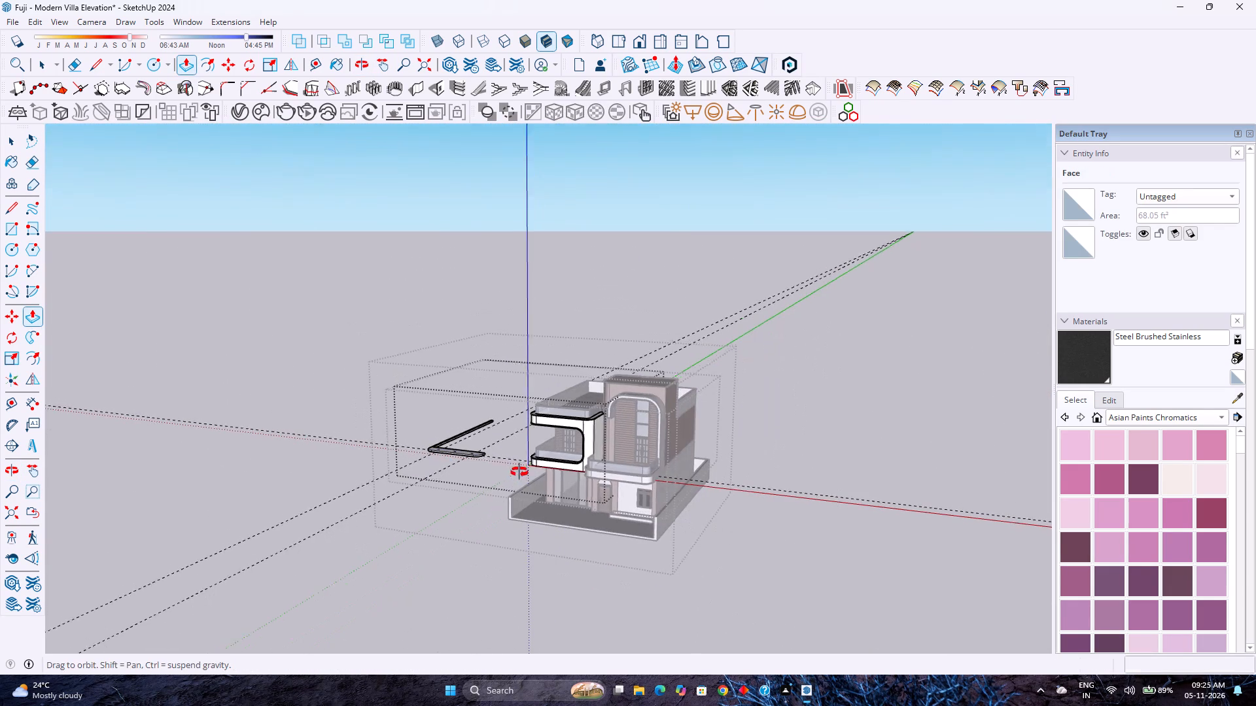
middle_click_drag(519, 472, 556, 562)
scroll(476, 449, "down", 9)
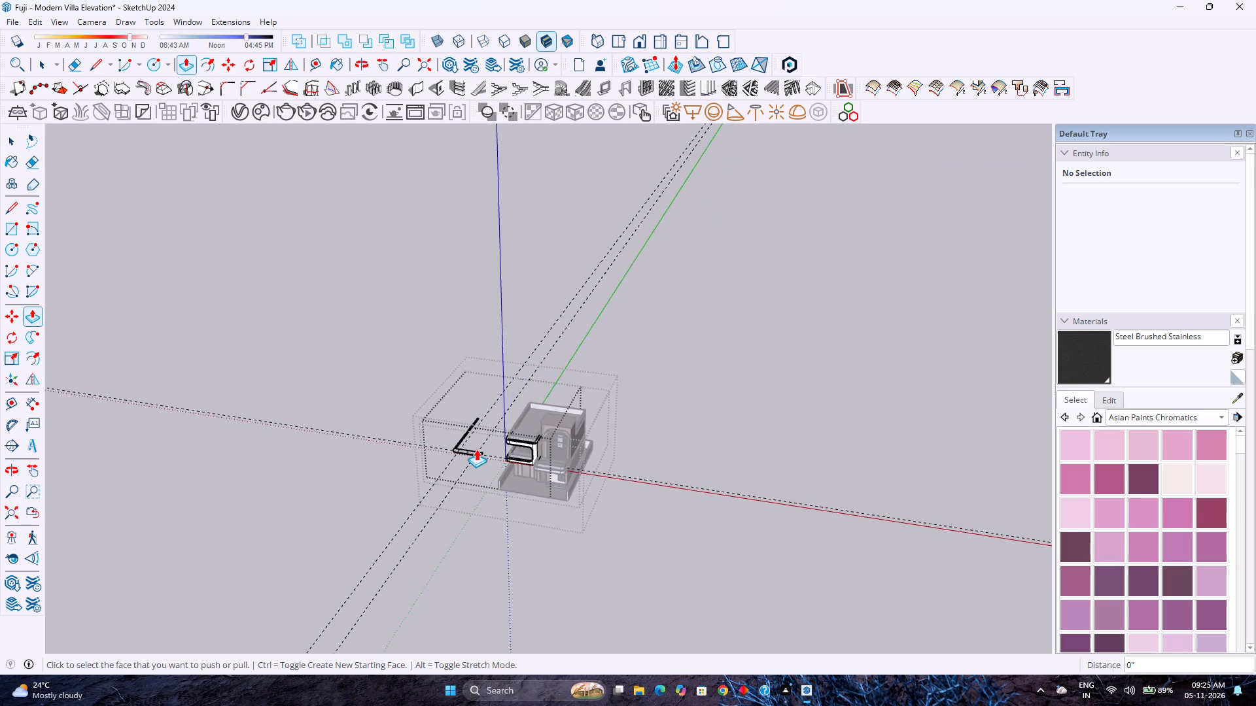
scroll(474, 449, "up", 20)
scroll(474, 449, "up", 1)
middle_click_drag(464, 457, 570, 374)
middle_click(572, 373)
scroll(586, 385, "up", 4)
middle_click_drag(576, 395, 610, 305)
middle_click(610, 305)
scroll(667, 224, "up", 1)
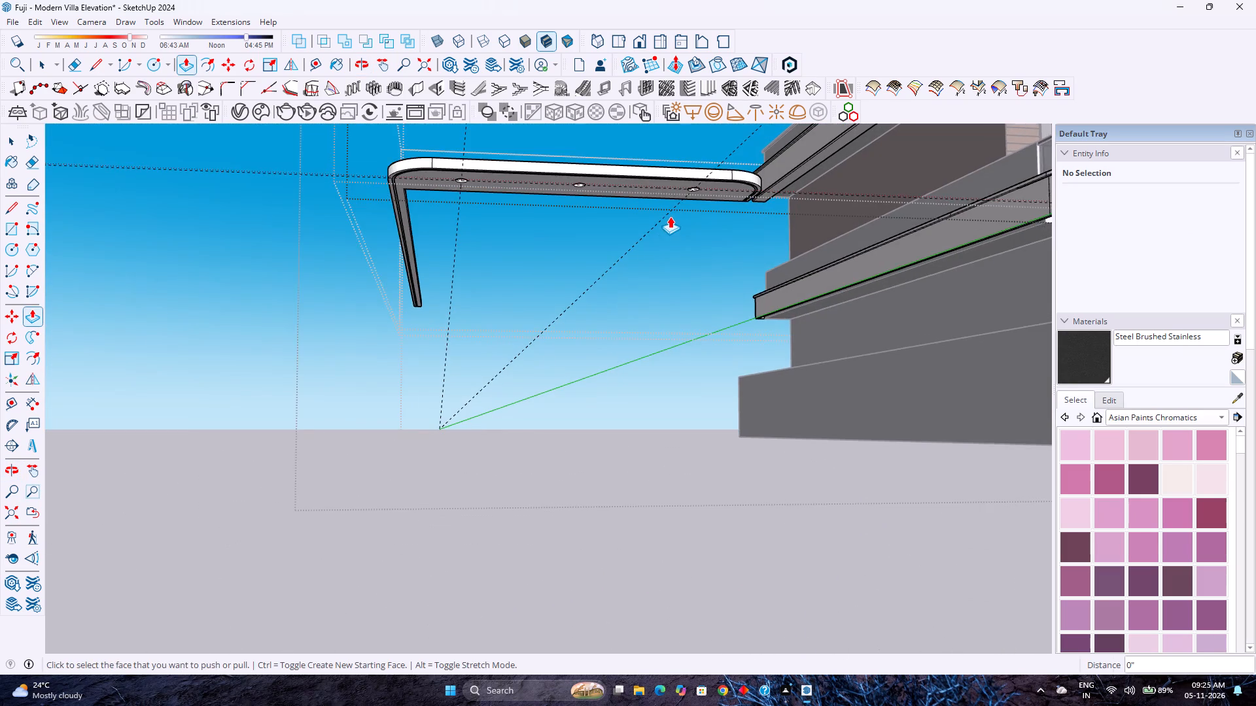
middle_click_drag(670, 216, 671, 267, "shift")
middle_click_drag(671, 267, 667, 288, "shift")
middle_click_drag(663, 297, 624, 397, "shift")
middle_click_drag(618, 410, 614, 416, "shift")
middle_click_drag(461, 424, 506, 306)
middle_click(506, 306)
scroll(506, 297, "down", 3)
middle_click_drag(533, 273, 389, 475, "shift")
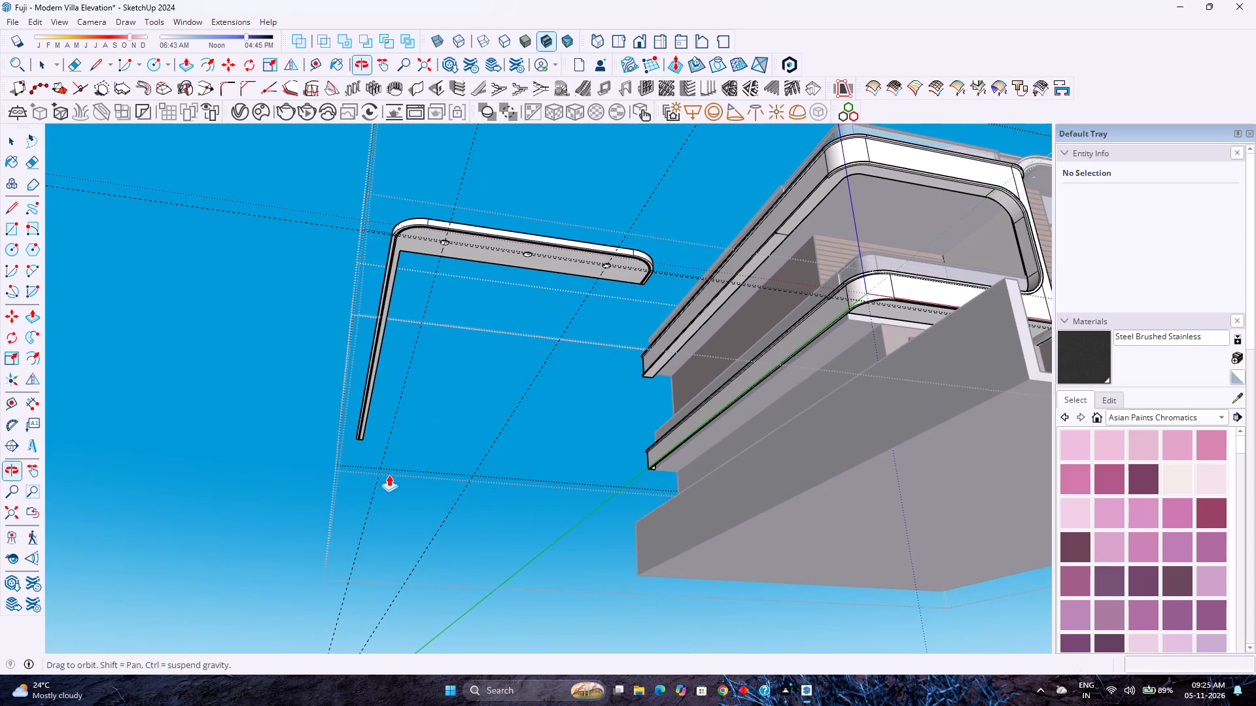
middle_click(389, 475, "shift")
Copy the first downlight from the underside of the neighbouring balcony and leave that group.
key("space")
scroll(401, 397, "down", 2)
key("Escape")
scroll(462, 367, "down", 2)
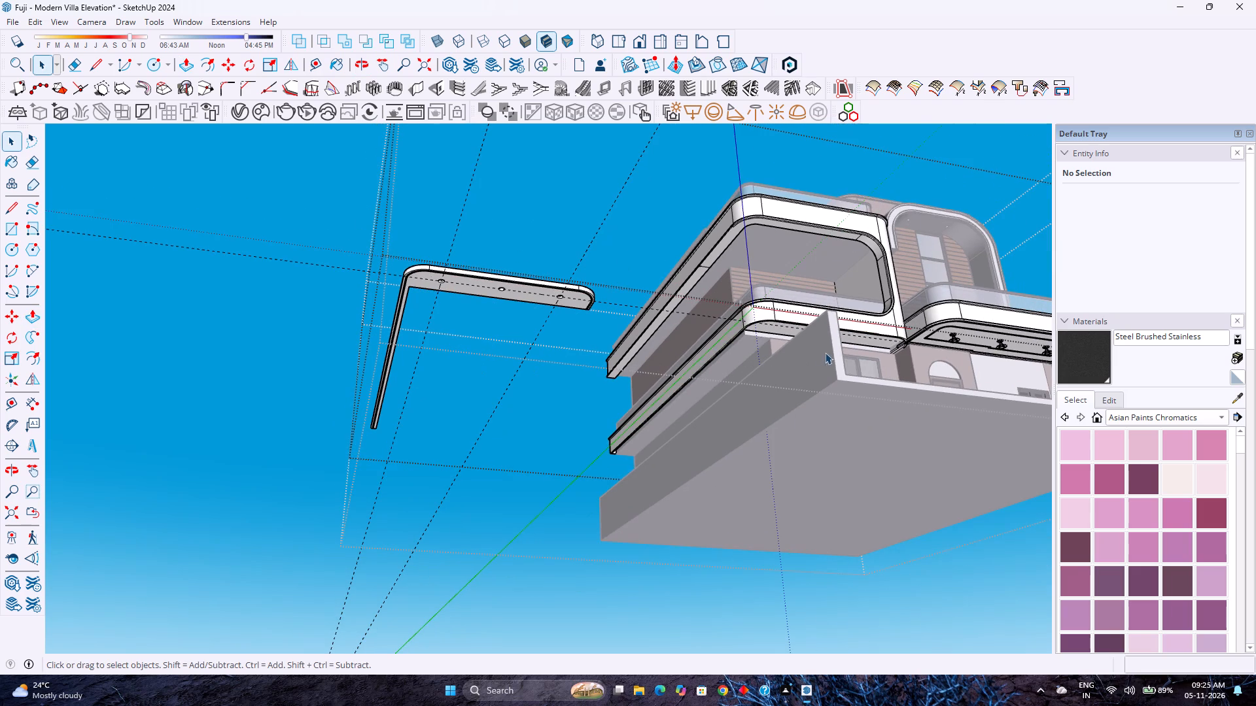
double_click(957, 337)
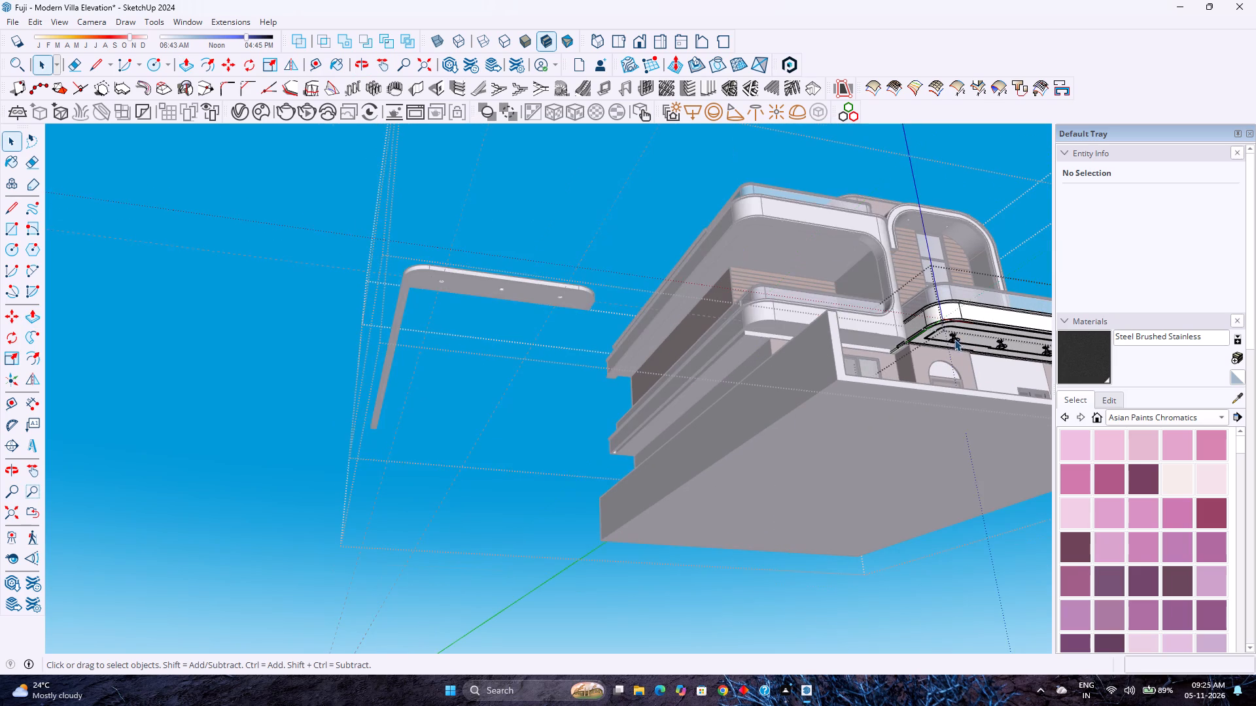
scroll(954, 339, "up", 4)
left_click(954, 339)
triple_click(954, 339)
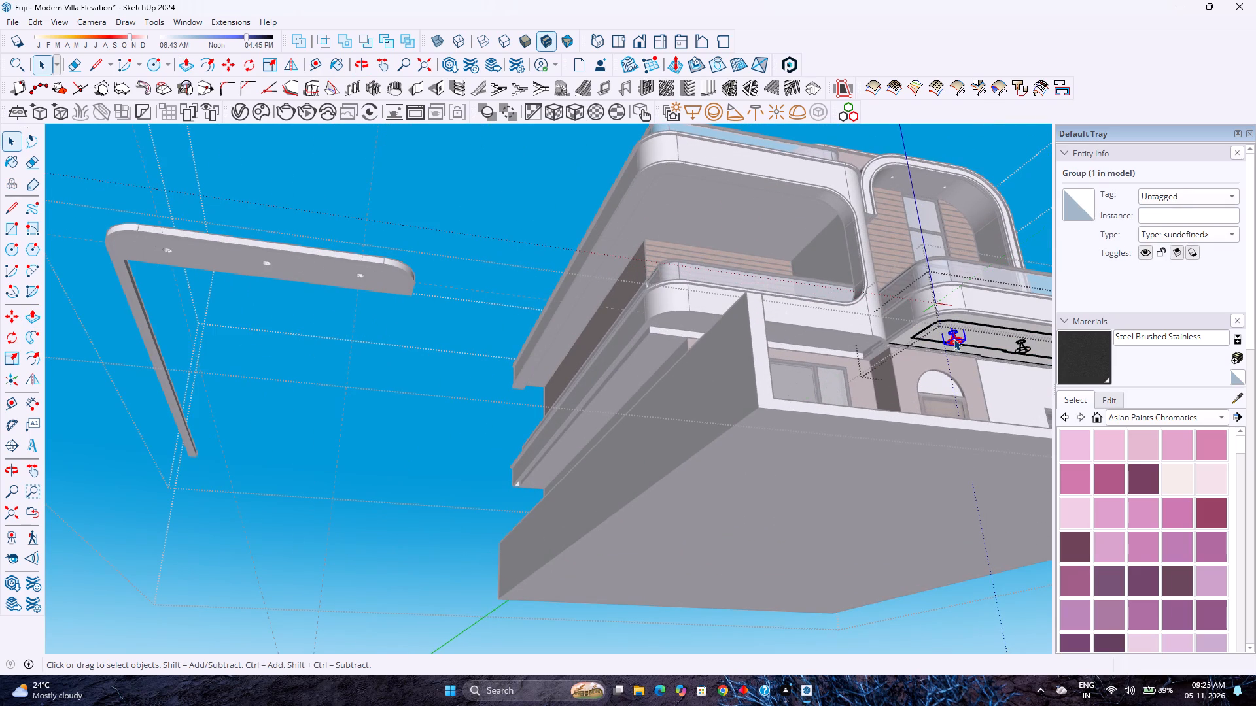
key("ctrl+c")
key("Escape")
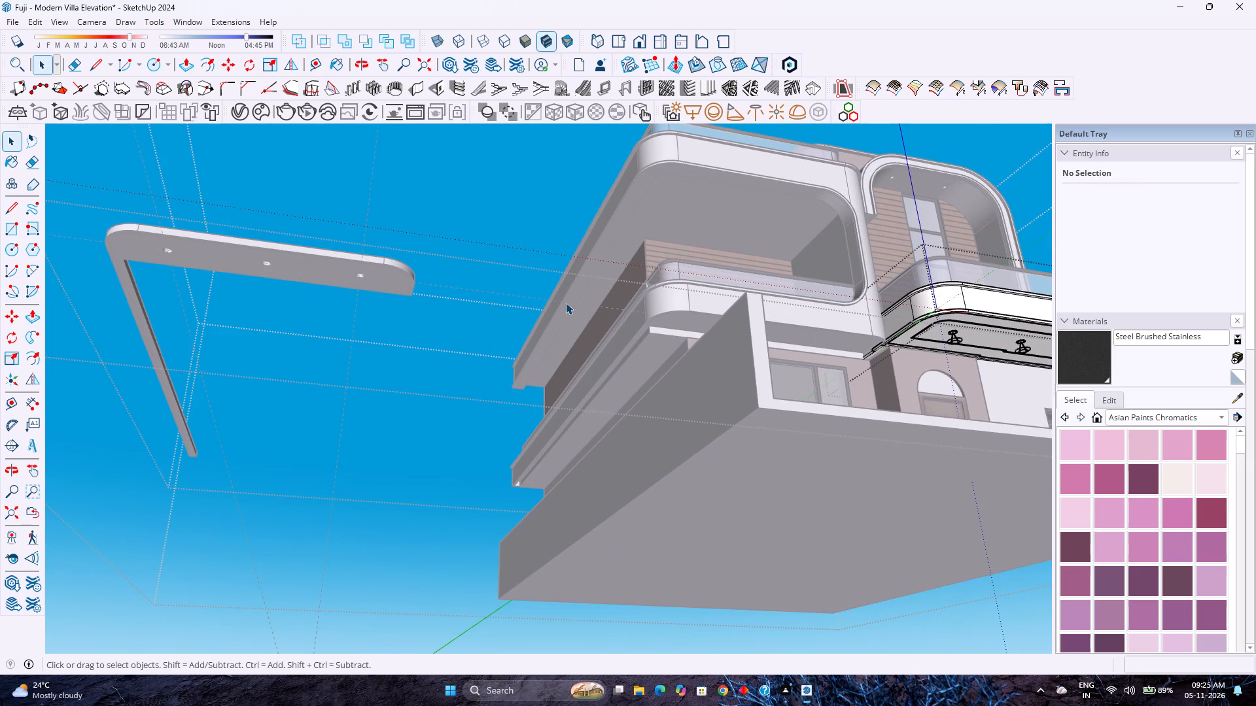
Open the L-shaped panel group and paste the copied downlight just below the recess nearest the corner.
key("c")
key("space")
left_click(379, 278)
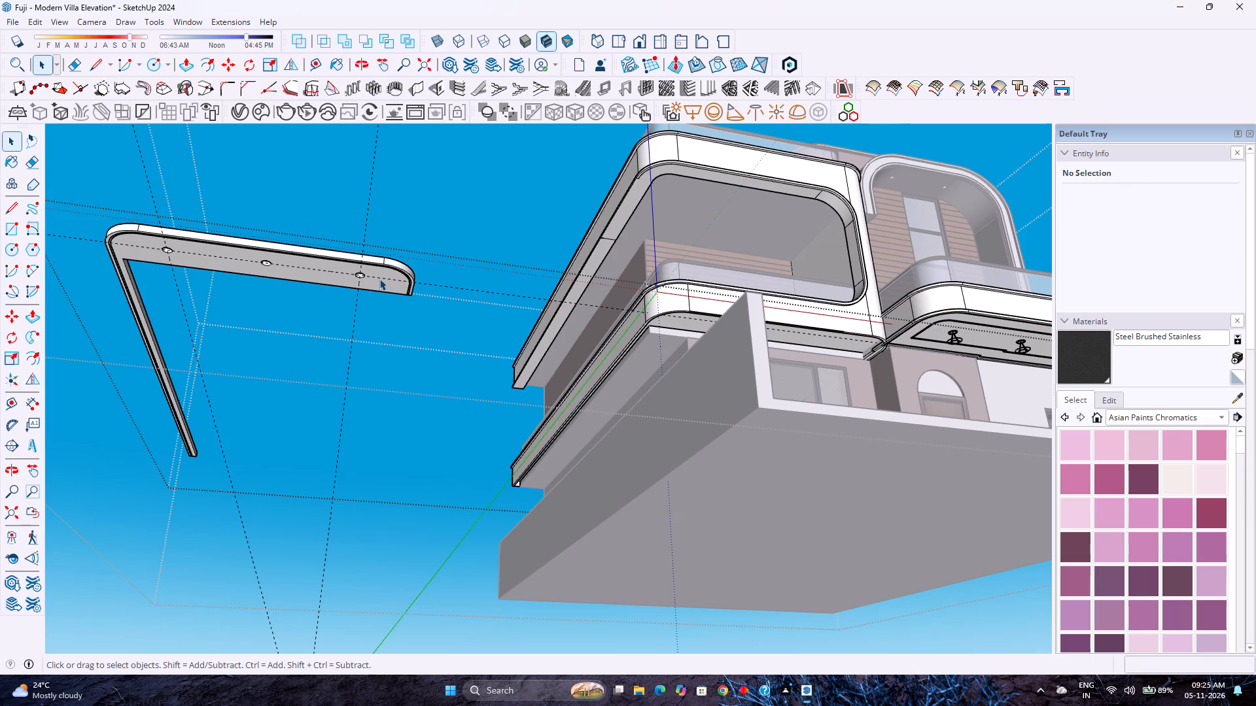
double_click(379, 278)
scroll(379, 278, "up", 2)
double_click(381, 286)
scroll(382, 286, "up", 3)
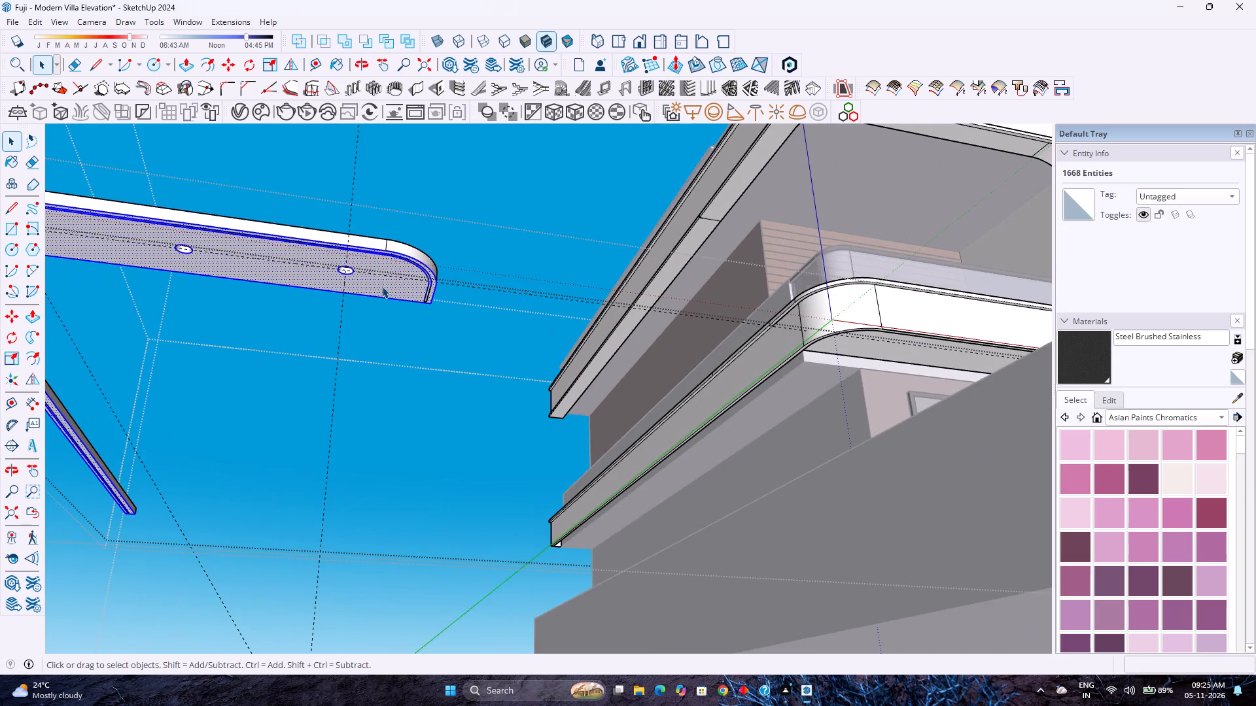
middle_click(382, 286, "shift")
middle_click(383, 286, "shift")
middle_click_drag(394, 286, 566, 258, "shift")
middle_click_drag(572, 257, 593, 254, "shift")
middle_click(597, 253, "shift")
middle_click(605, 251, "shift")
key("ctrl+v")
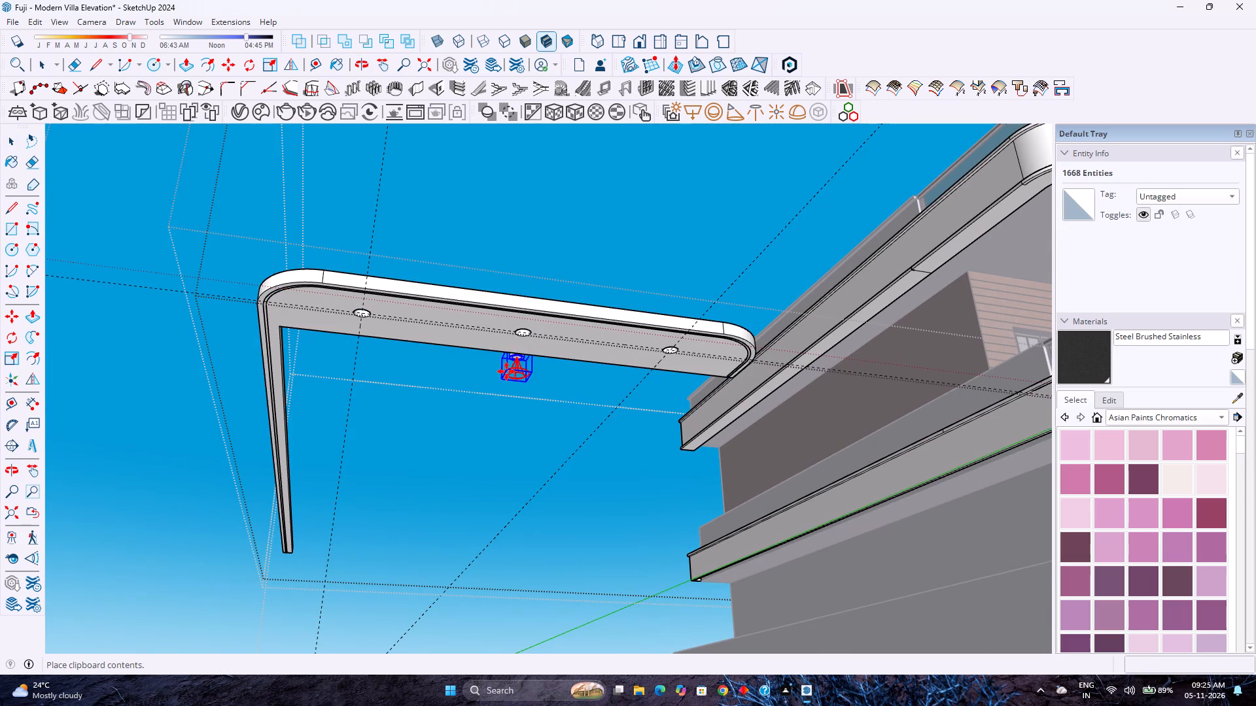
scroll(347, 335, "up", 17)
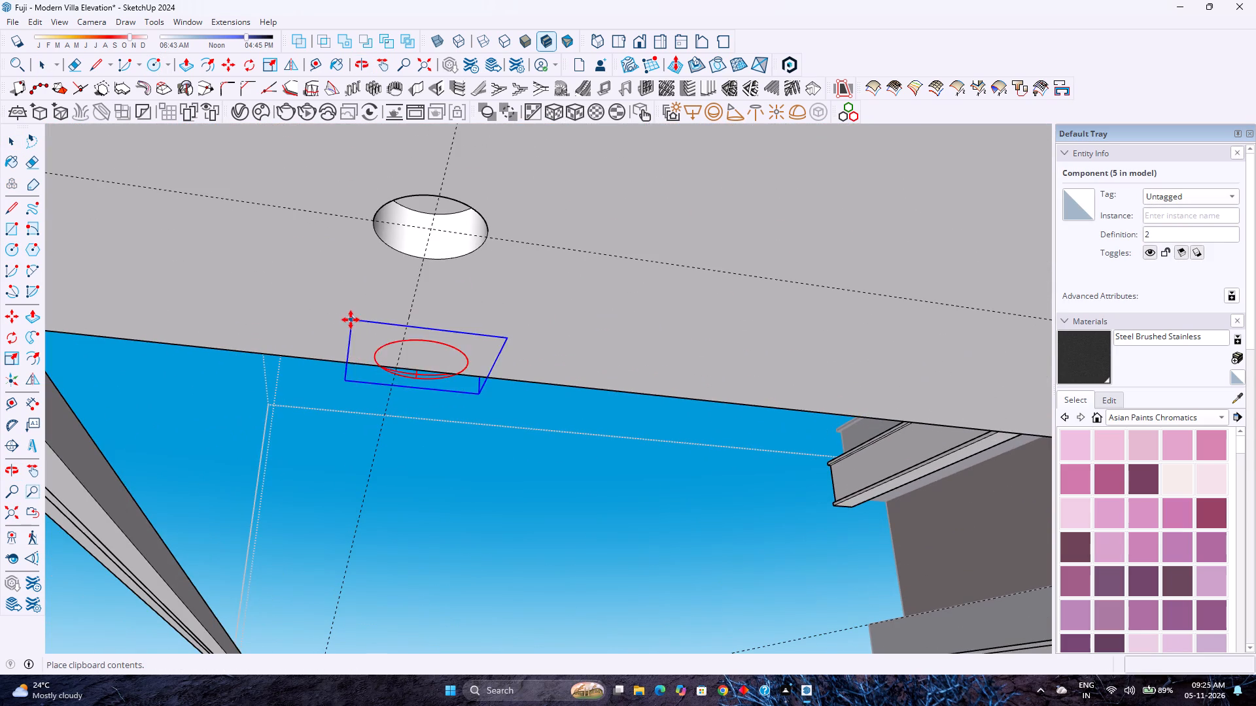
left_click(369, 497)
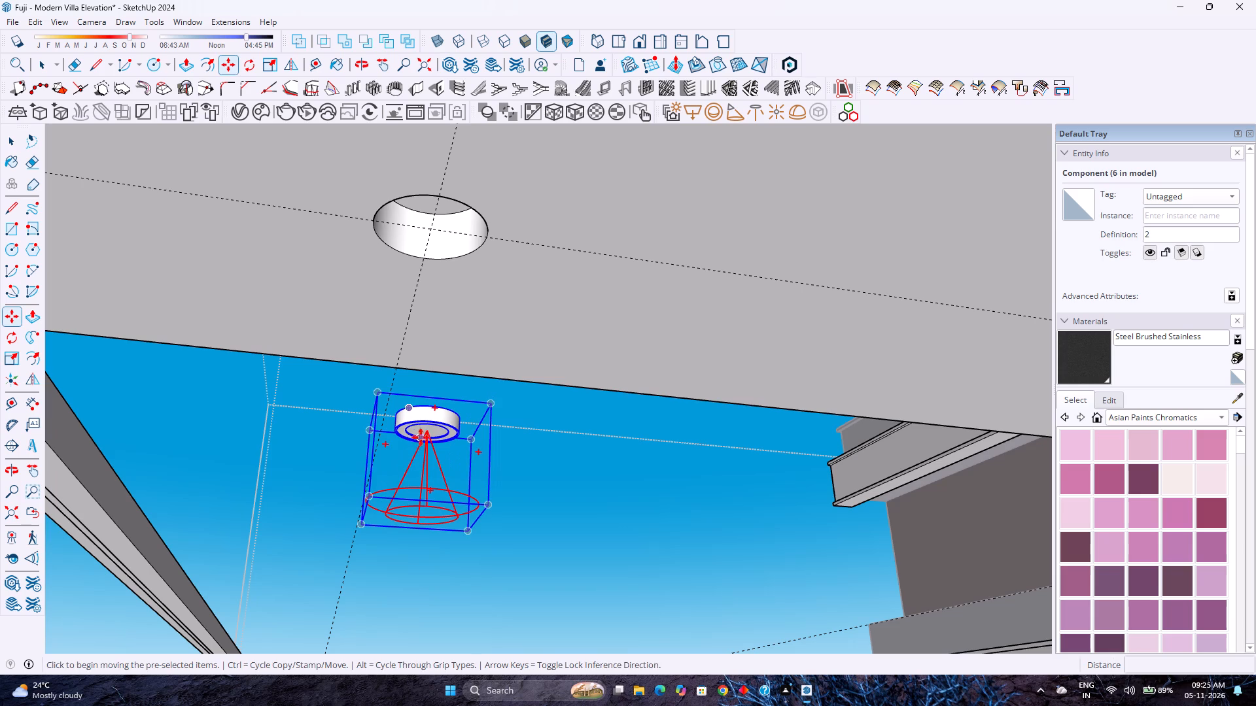
Move the downlight from its centre to the guide intersection at the middle of the corner recess.
left_click(424, 432)
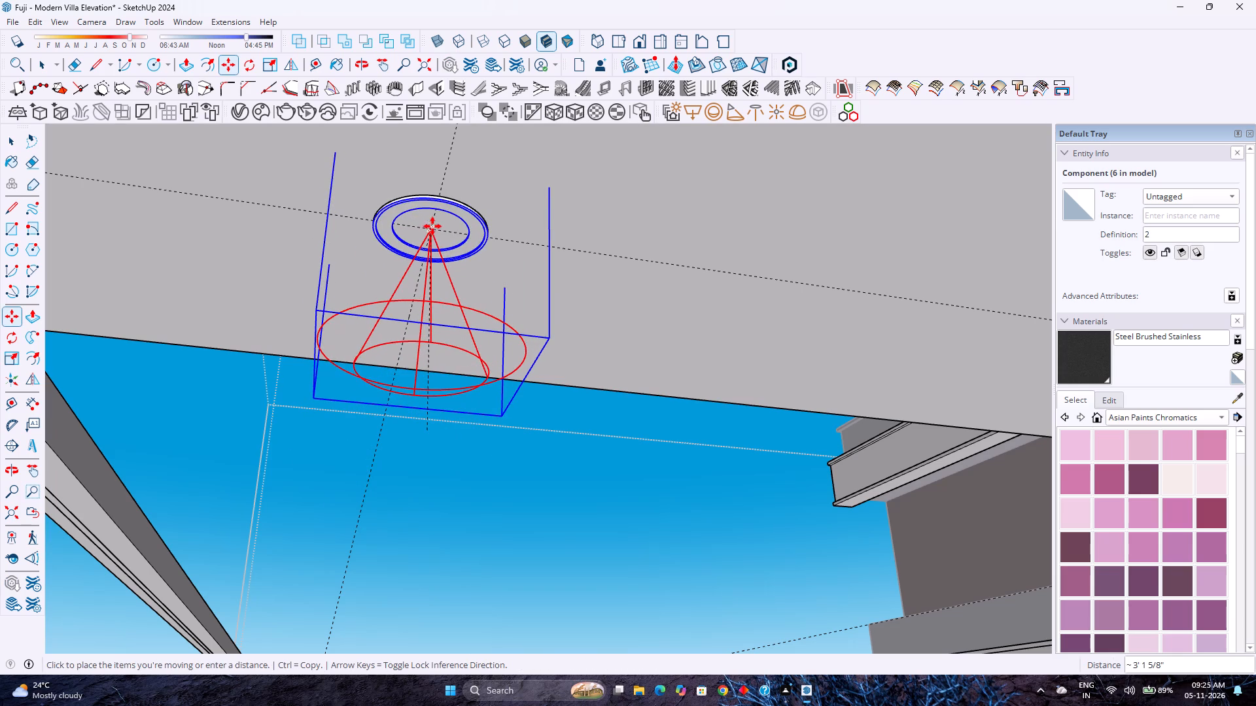
left_click(431, 227)
left_click(430, 231)
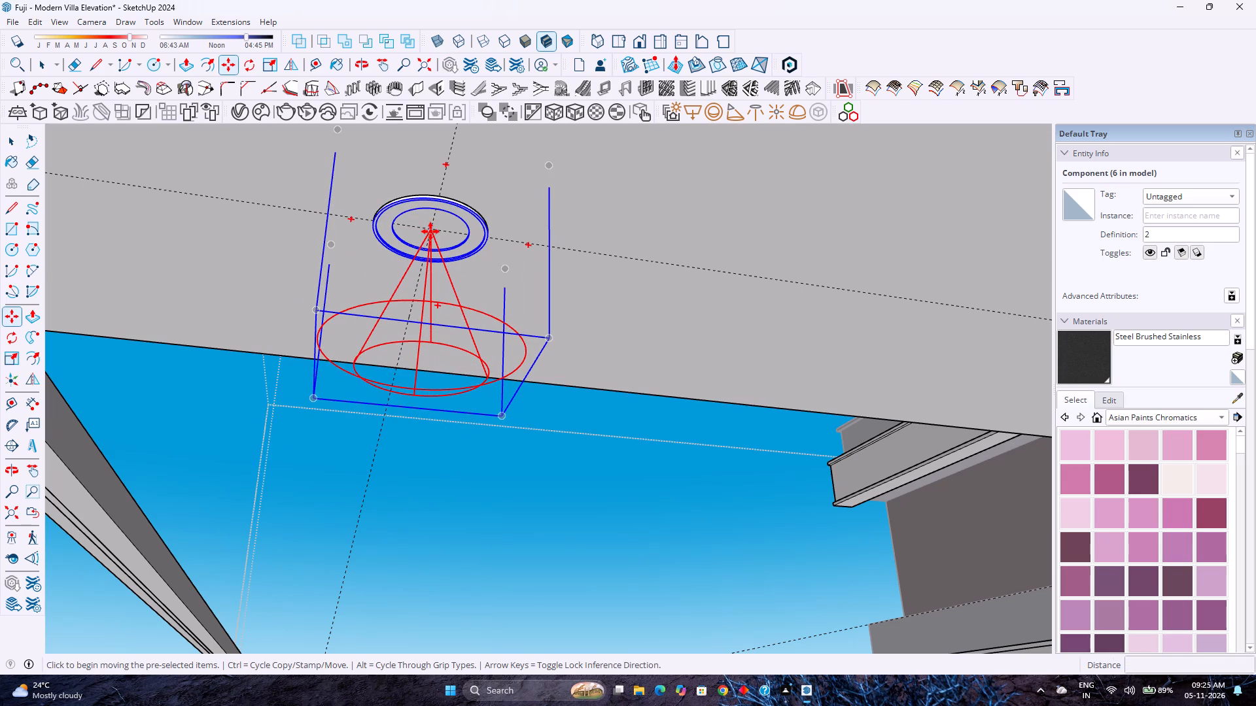
Copy the downlight to the far recess and divide the span by 2, placing one in the middle recess too.
scroll(548, 376, "down", 7)
middle_click_drag(639, 363, 325, 359, "shift")
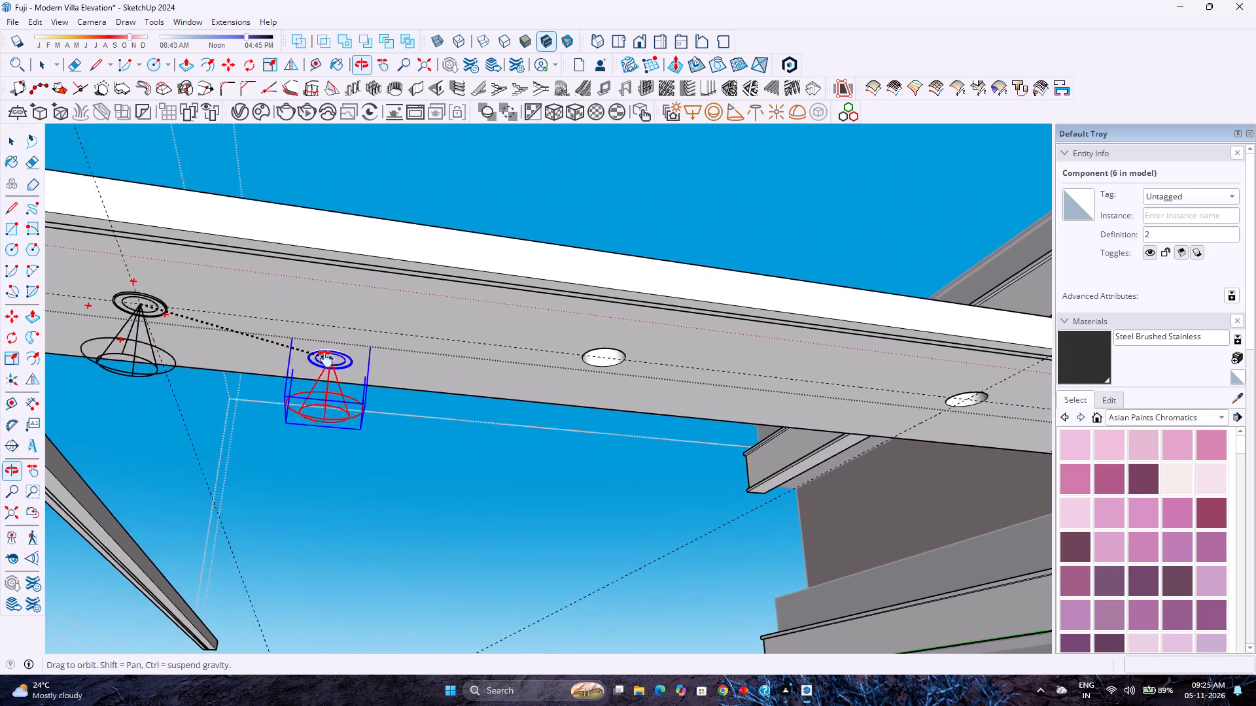
middle_click_drag(325, 359, 196, 369, "shift")
scroll(843, 410, "up", 13)
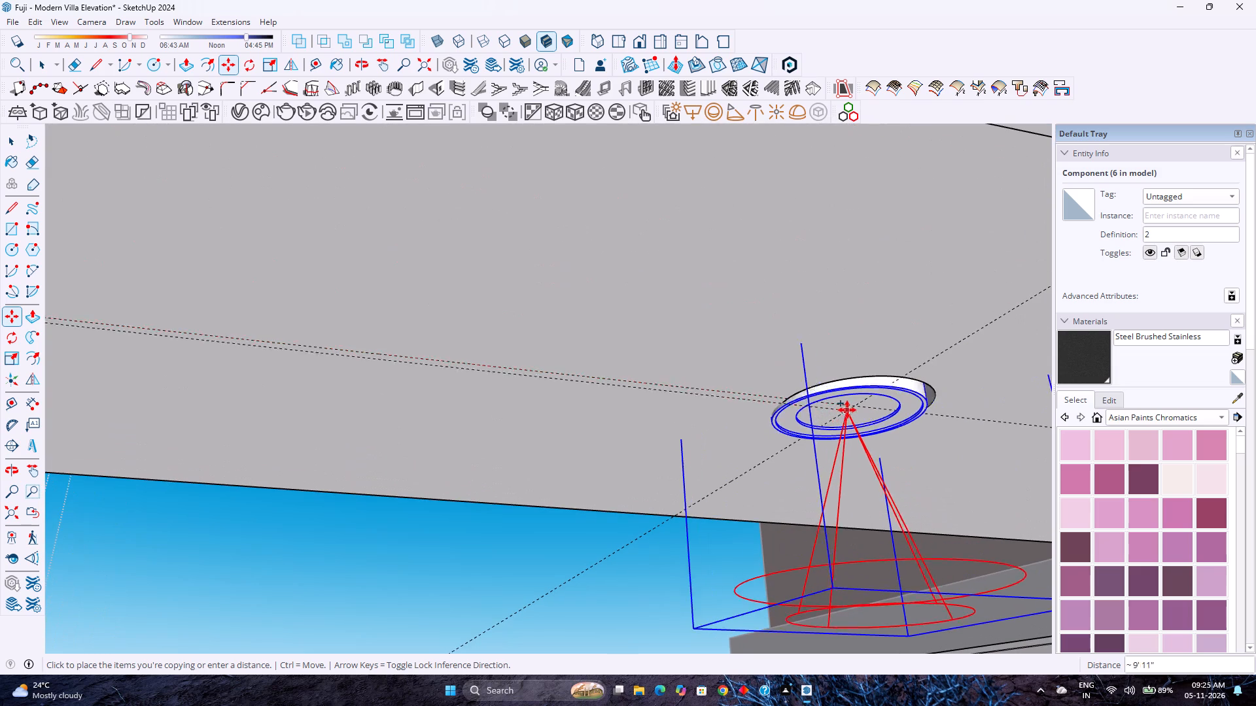
left_click(857, 407)
type("/2")
key("Return")
scroll(750, 397, "down", 4)
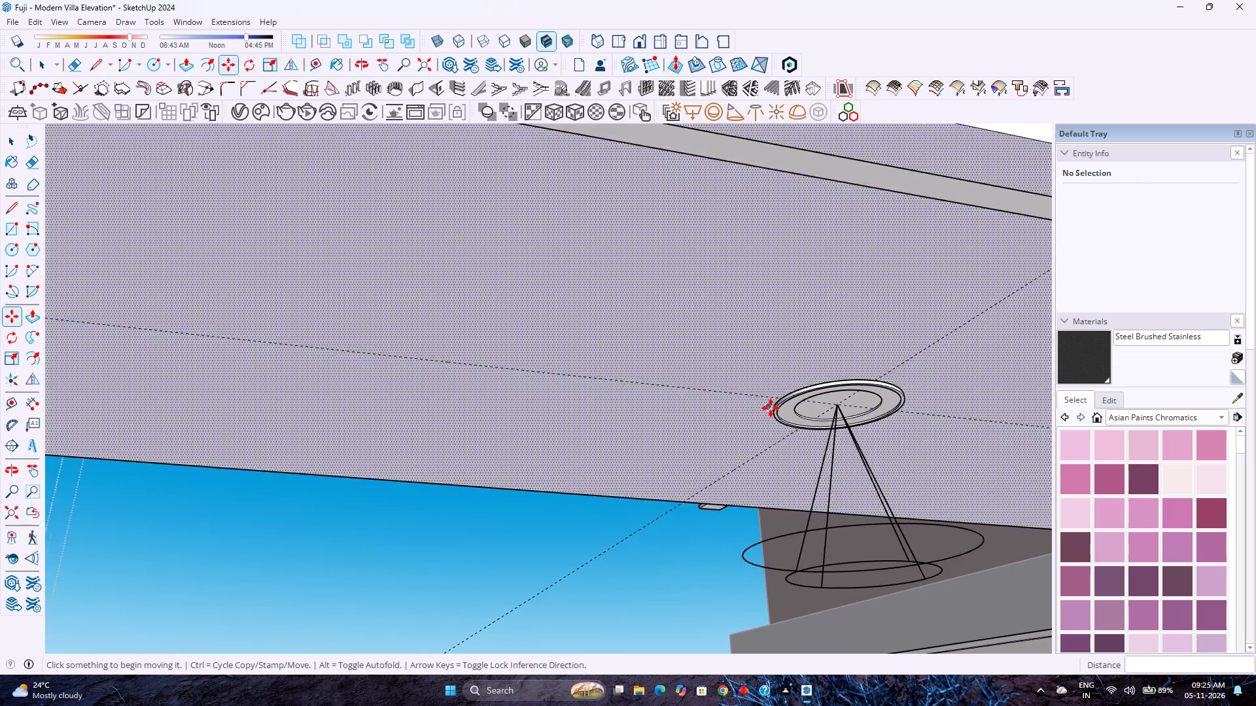
scroll(771, 408, "down", 8)
scroll(771, 408, "up", 1)
scroll(770, 408, "down", 5)
key("space")
scroll(766, 408, "down", 14)
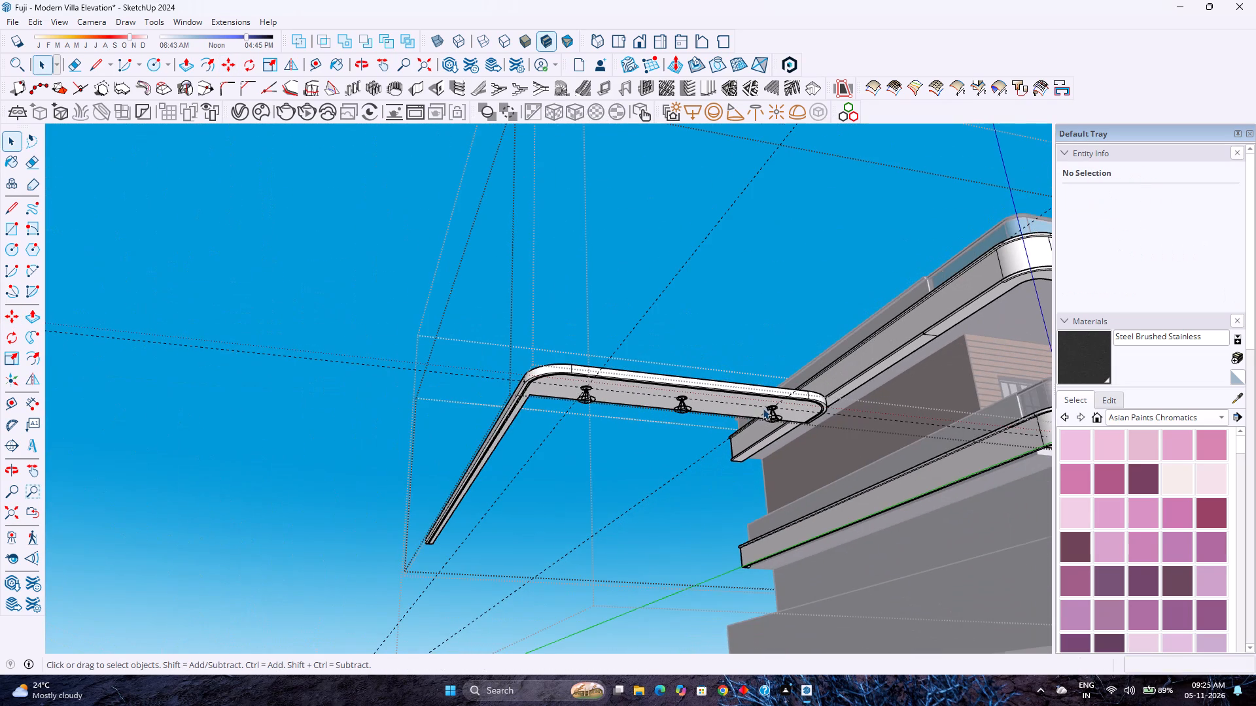
Delete all guides and leave the panel group.
left_click(39, 20)
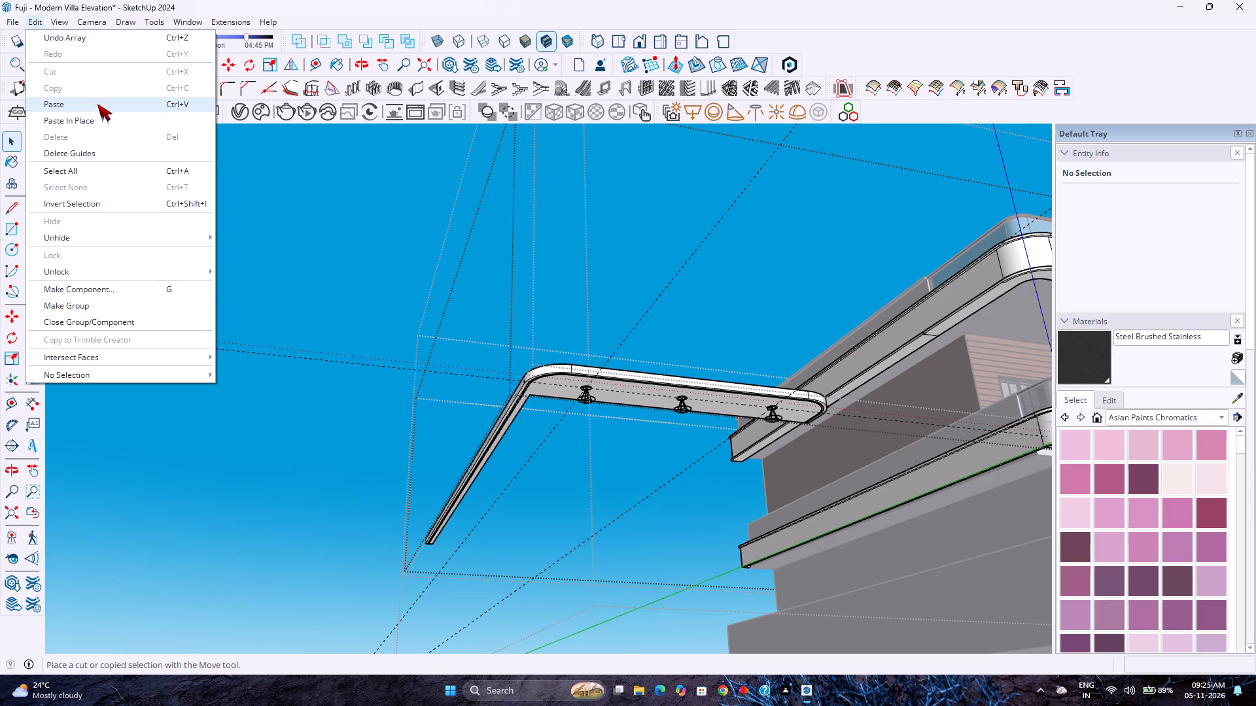
left_click(129, 156)
left_click(572, 386)
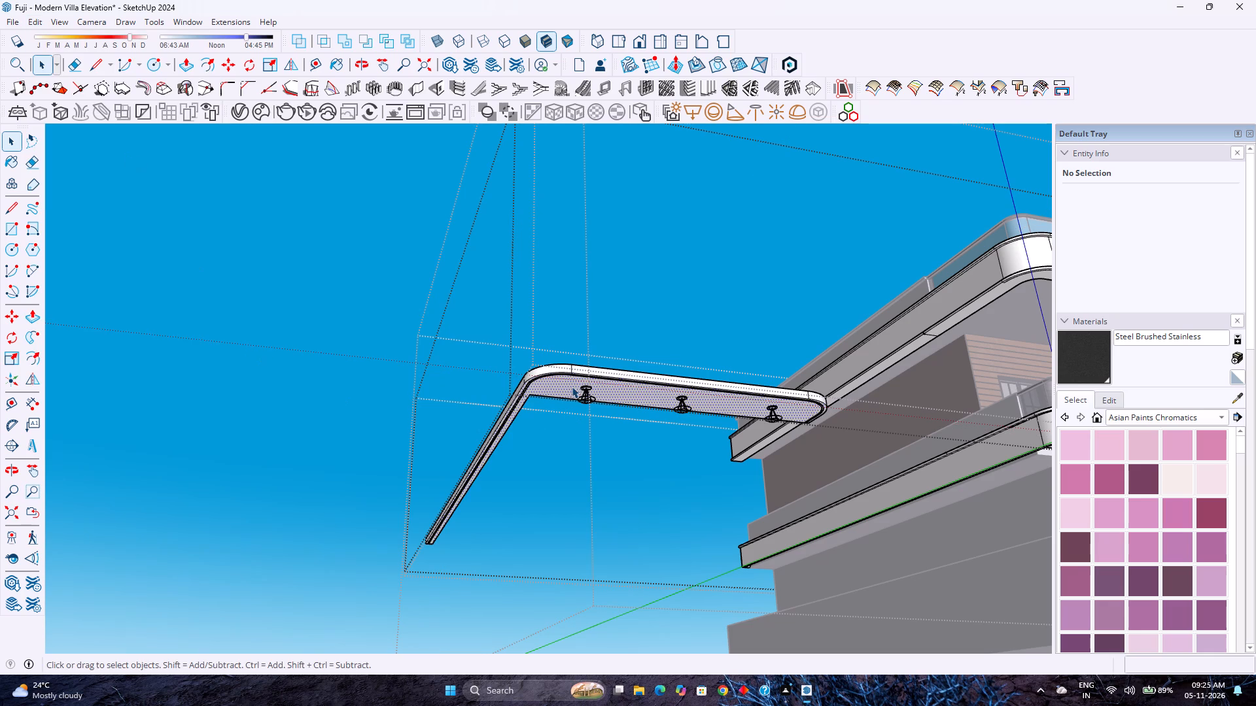
scroll(576, 386, "down", 3)
key("Escape")
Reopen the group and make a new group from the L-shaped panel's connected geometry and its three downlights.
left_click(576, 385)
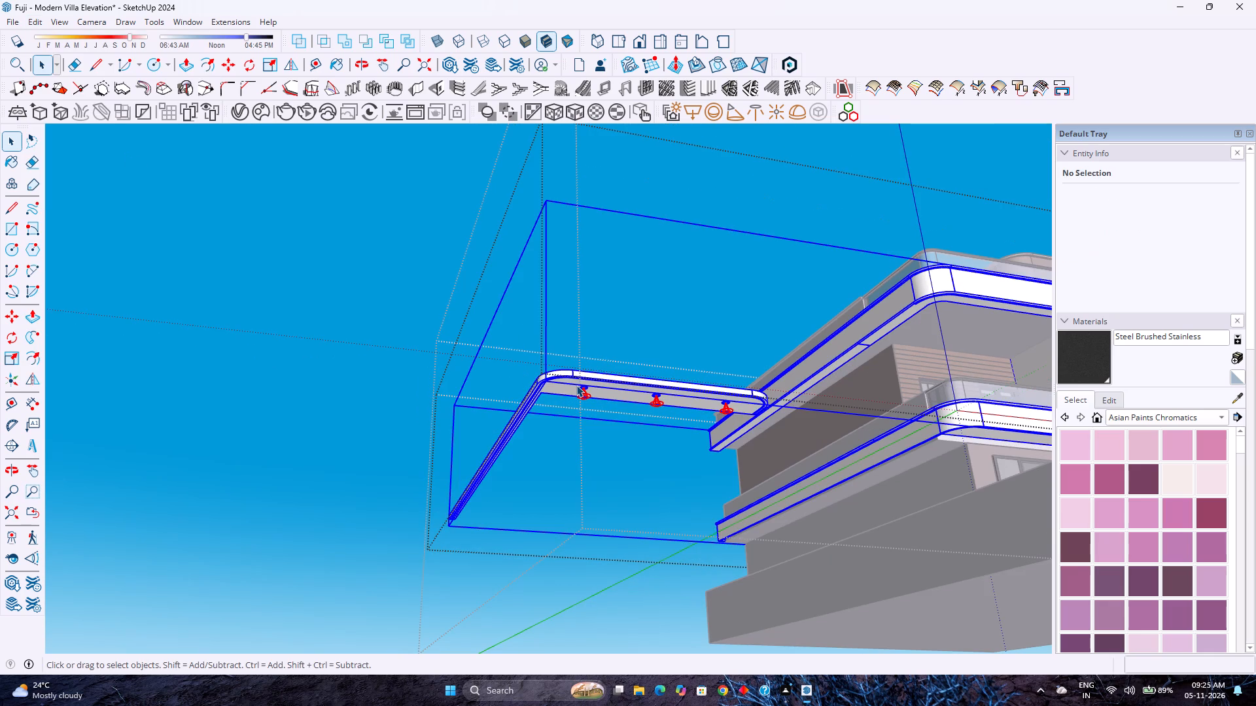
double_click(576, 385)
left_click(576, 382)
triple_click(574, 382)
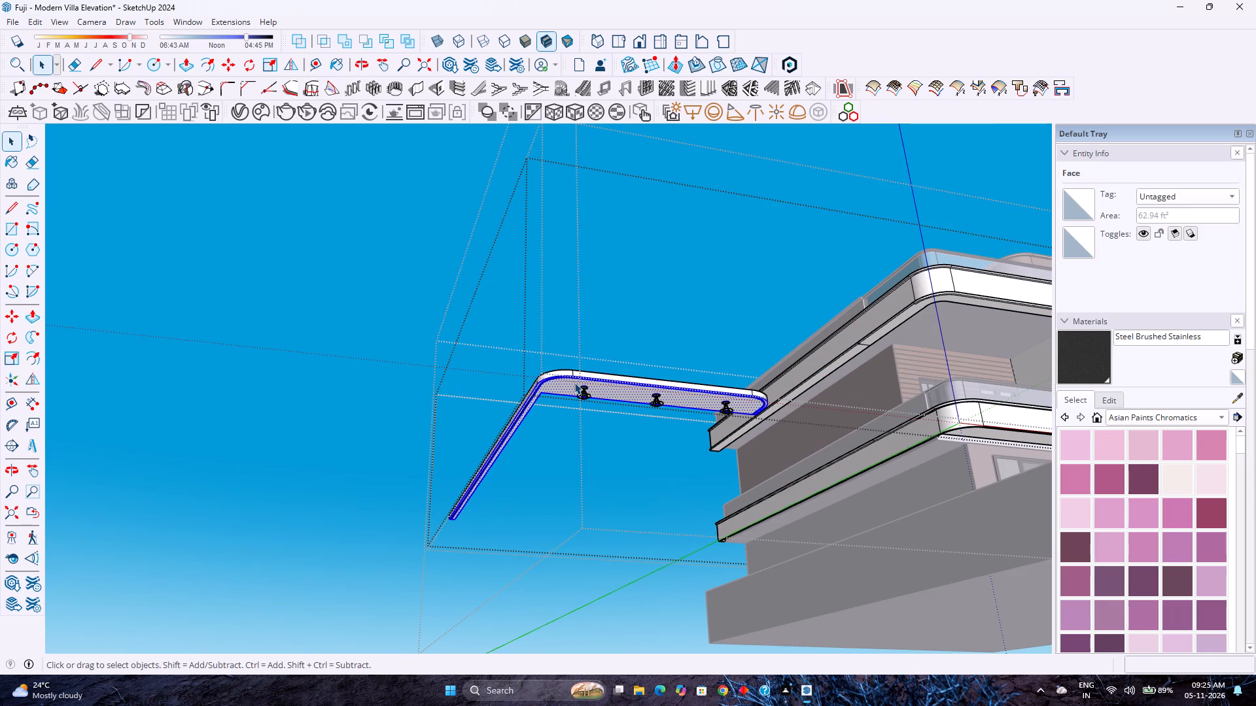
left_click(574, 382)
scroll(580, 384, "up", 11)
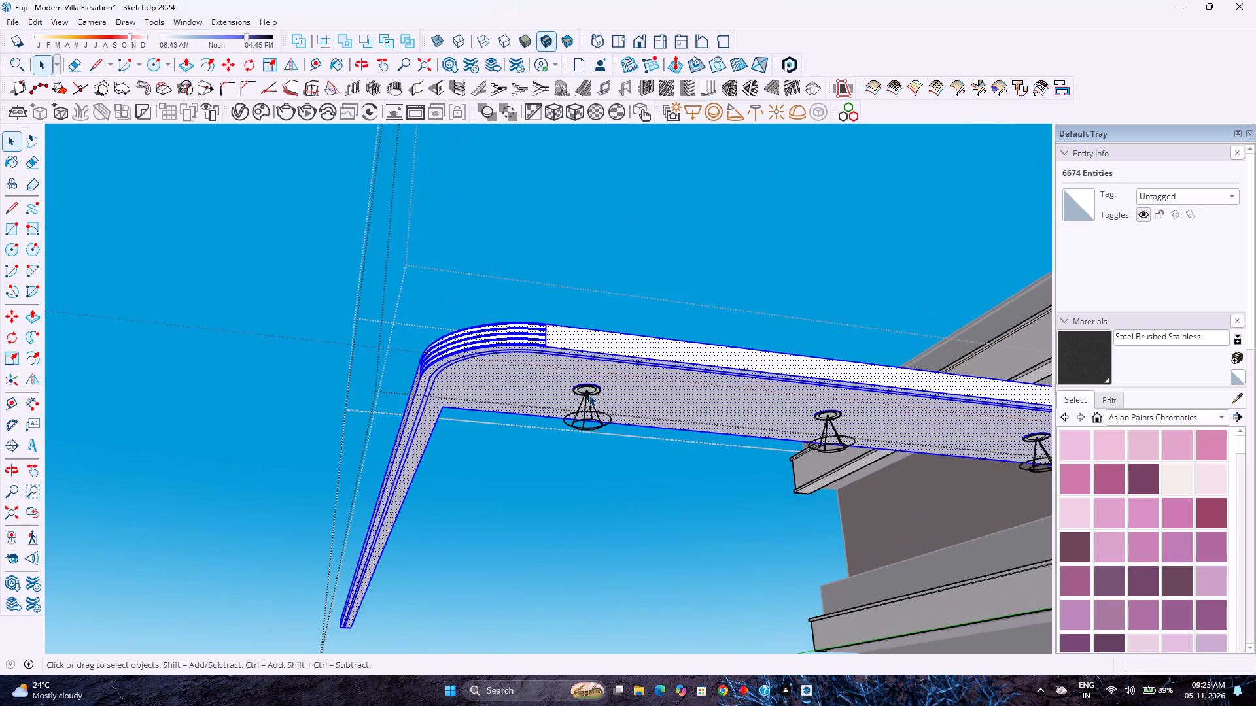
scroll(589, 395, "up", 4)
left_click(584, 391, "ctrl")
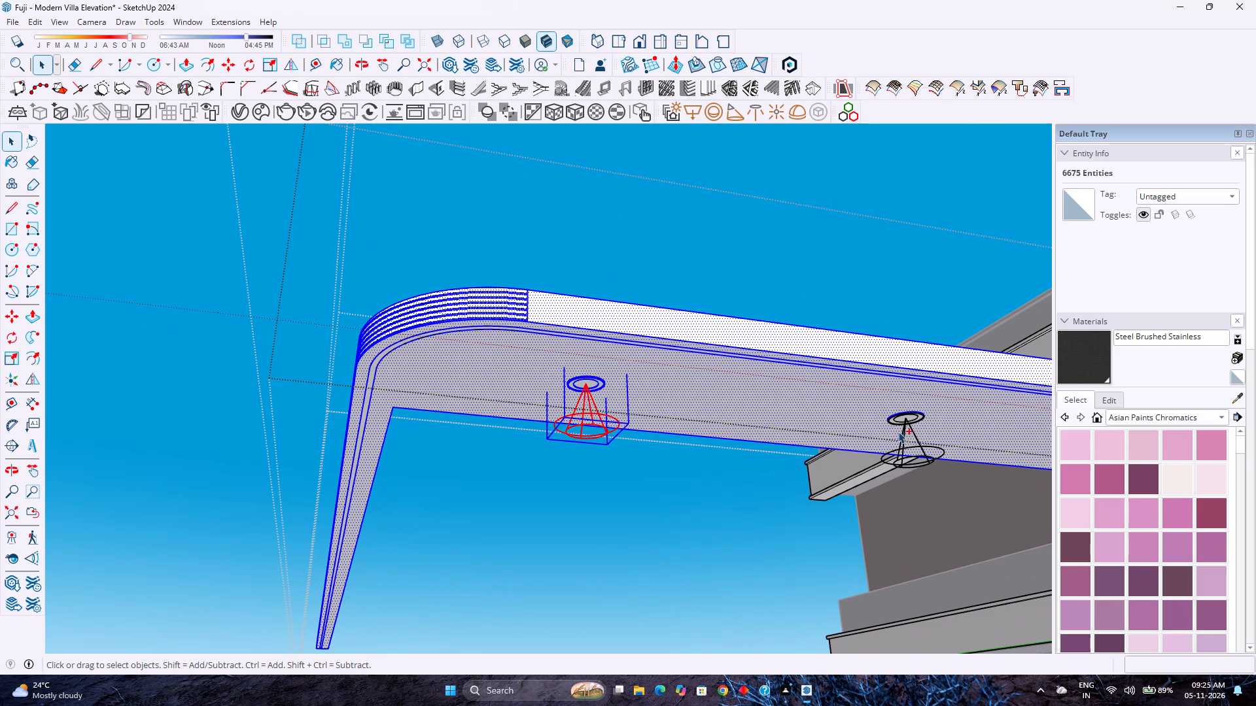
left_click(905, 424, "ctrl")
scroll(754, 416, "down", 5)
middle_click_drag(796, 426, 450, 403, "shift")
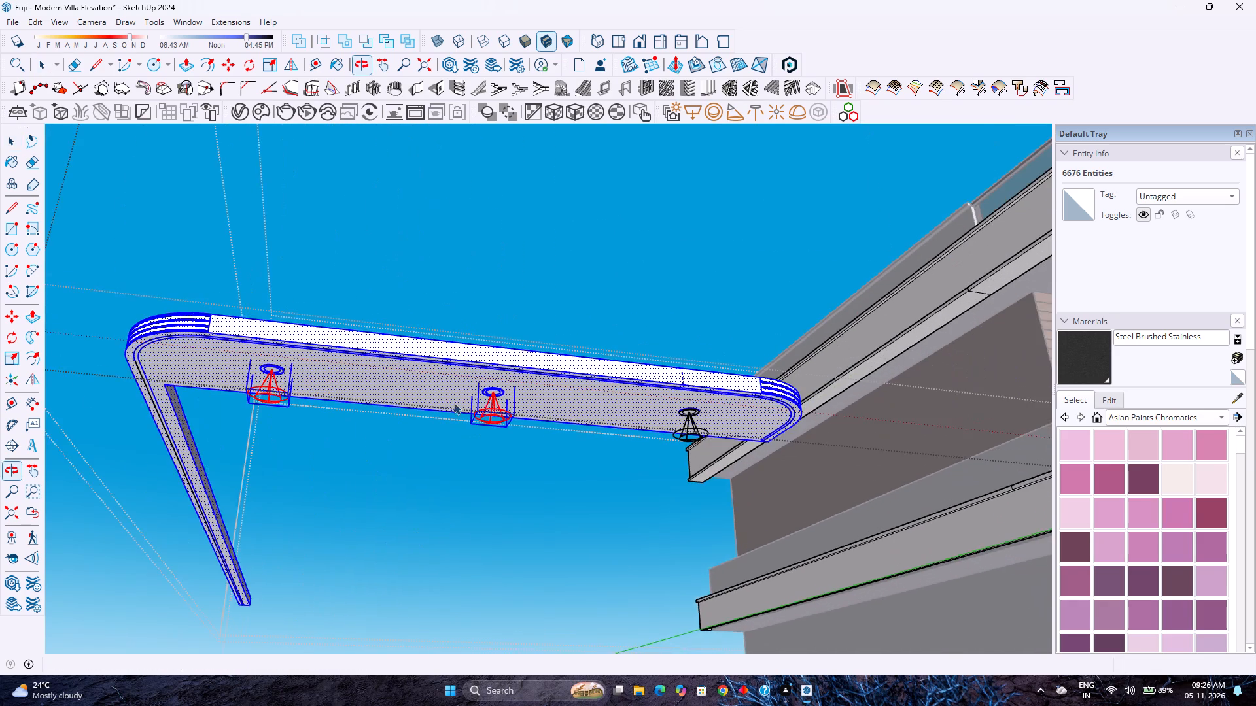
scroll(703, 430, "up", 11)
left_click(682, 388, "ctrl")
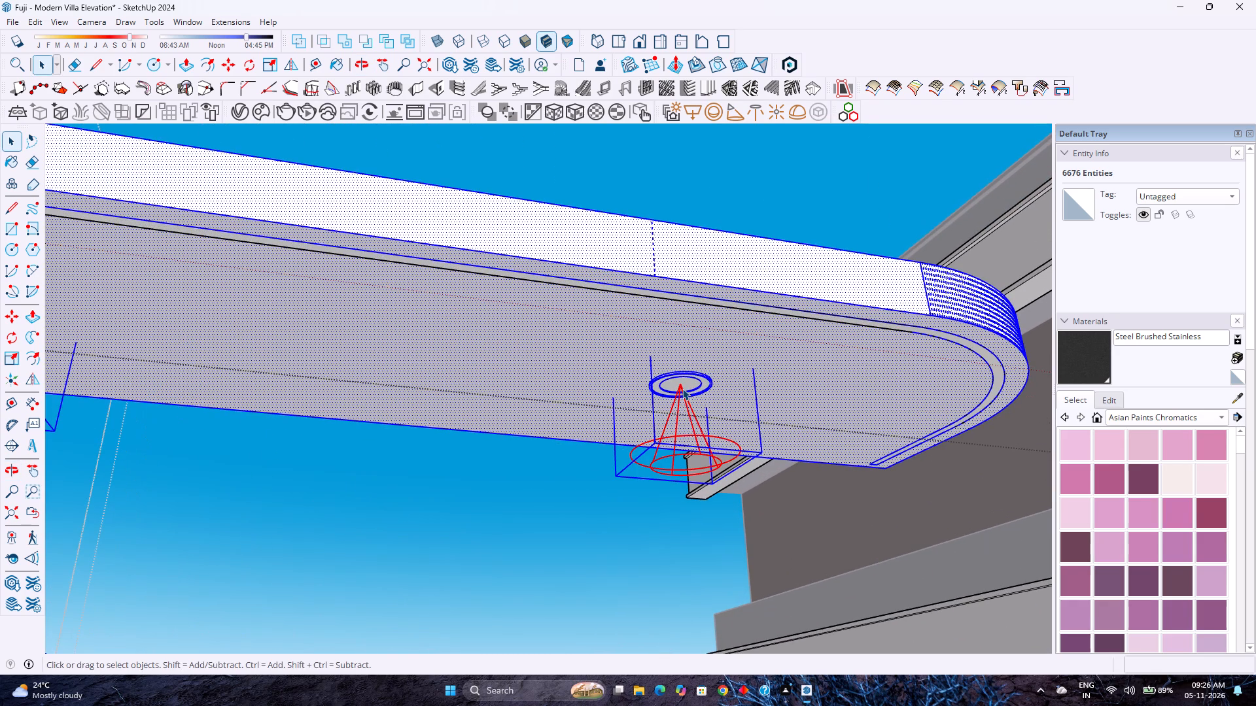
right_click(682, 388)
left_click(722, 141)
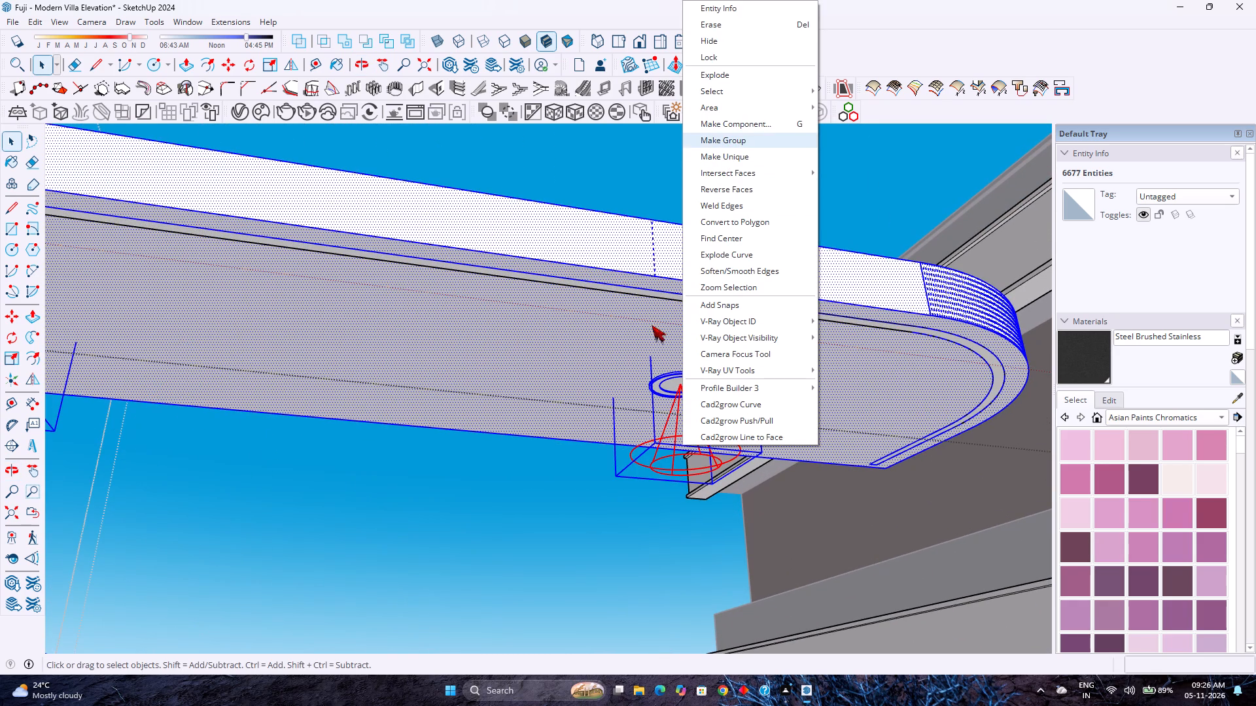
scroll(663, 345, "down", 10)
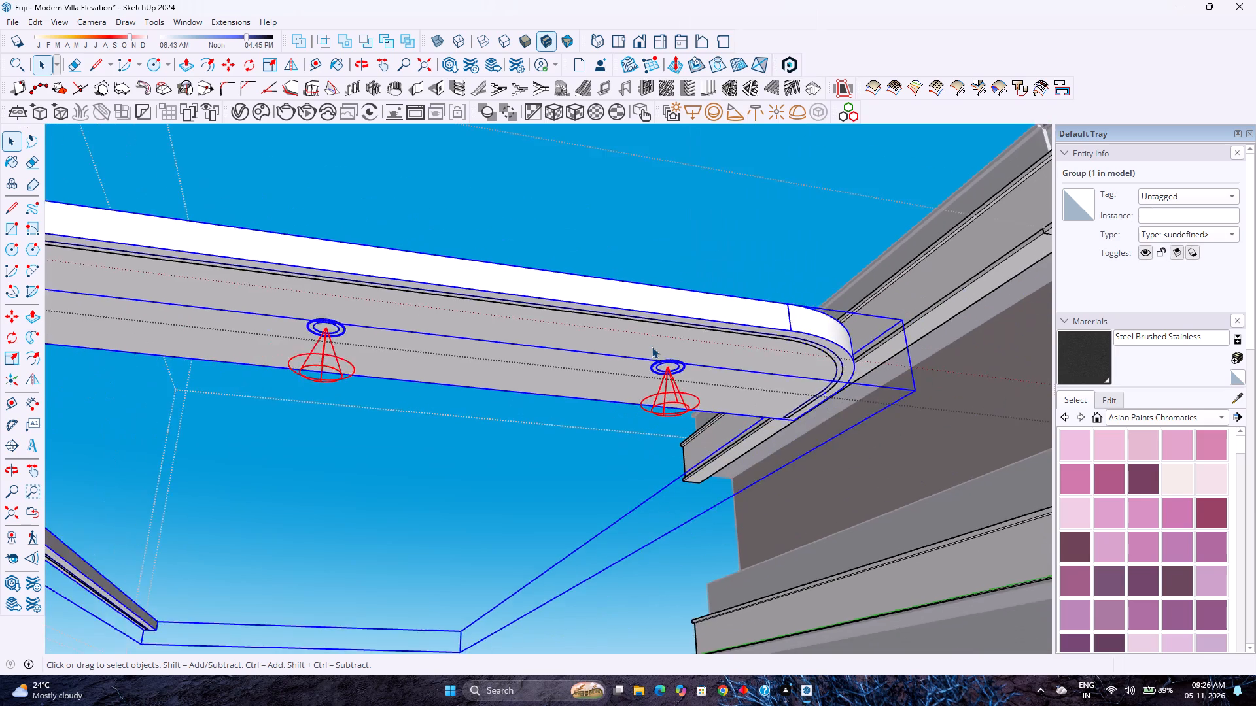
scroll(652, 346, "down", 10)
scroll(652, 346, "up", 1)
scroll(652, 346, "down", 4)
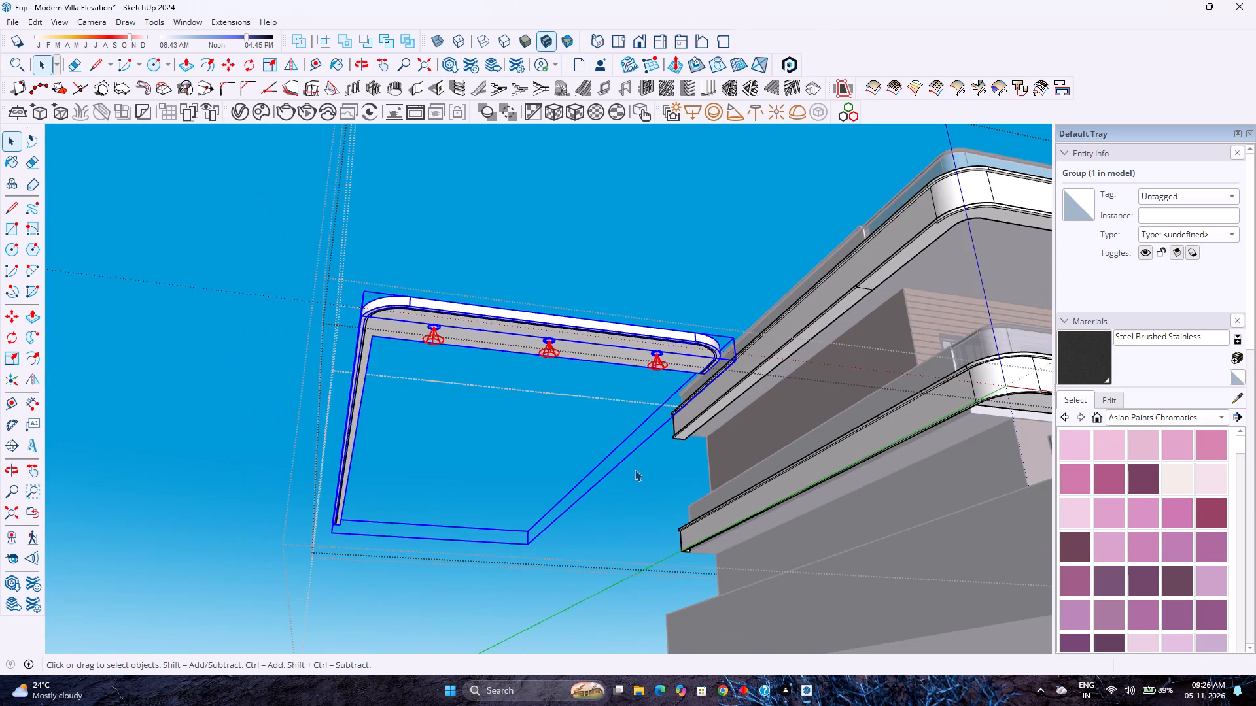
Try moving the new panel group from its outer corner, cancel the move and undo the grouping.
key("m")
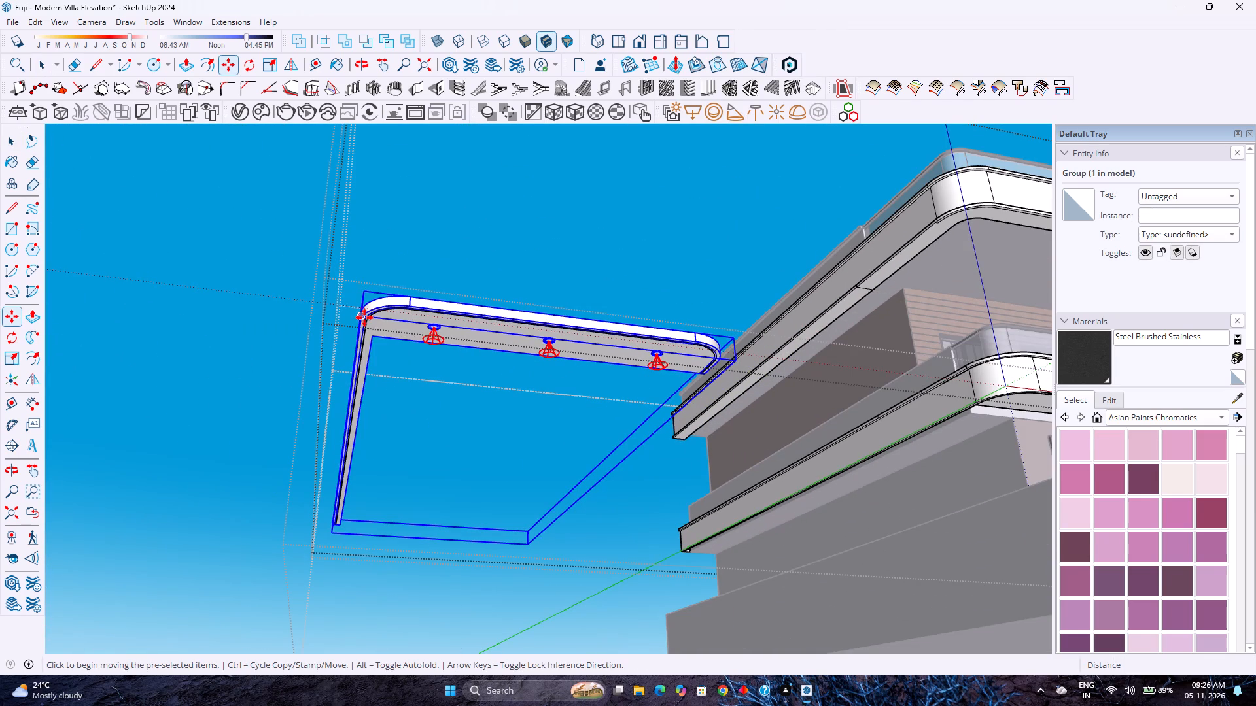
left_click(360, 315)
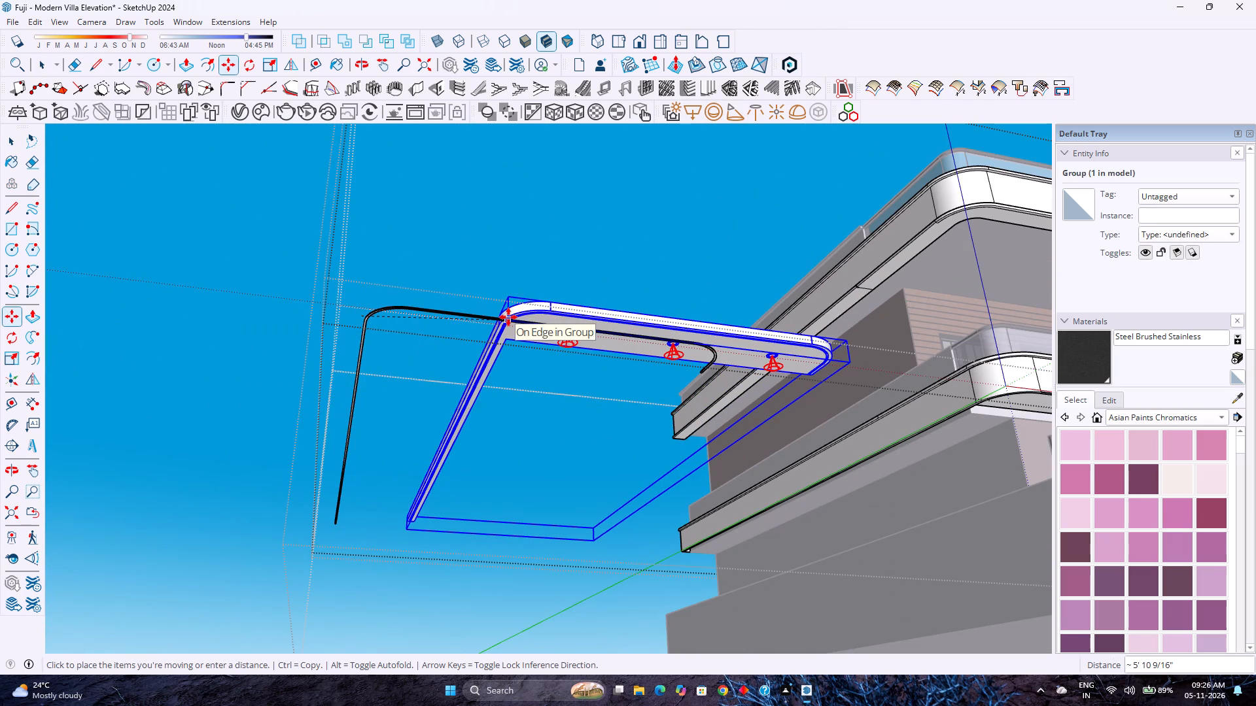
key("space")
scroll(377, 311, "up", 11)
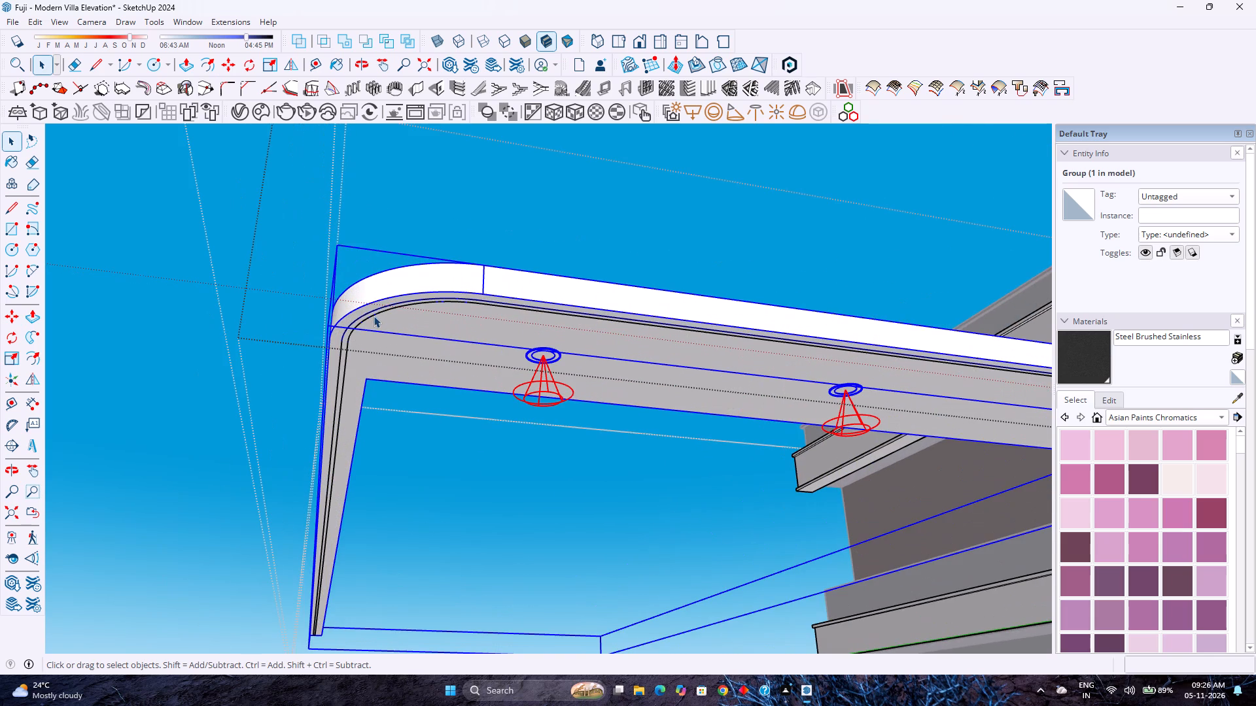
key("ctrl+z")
Group the L-shaped panel's connected geometry with its three downlights and the strip inside the groove.
left_click(356, 344)
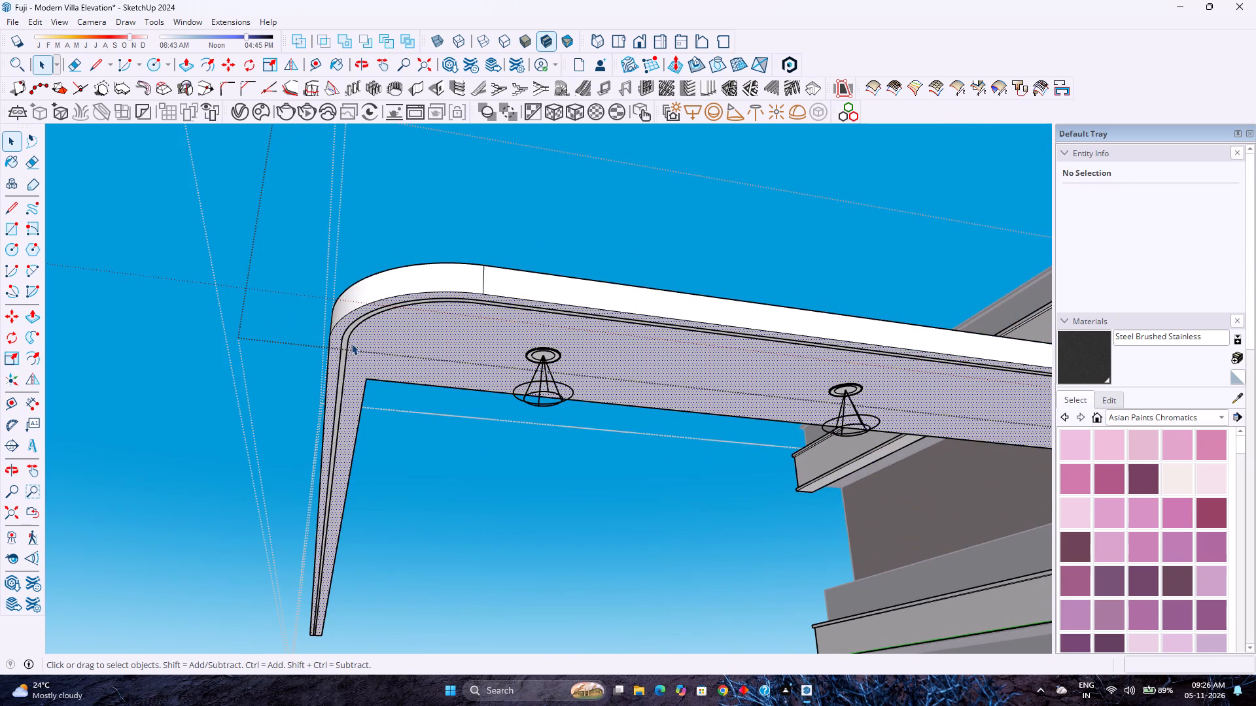
triple_click(351, 339)
scroll(351, 339, "up", 4)
left_click(345, 333, "ctrl")
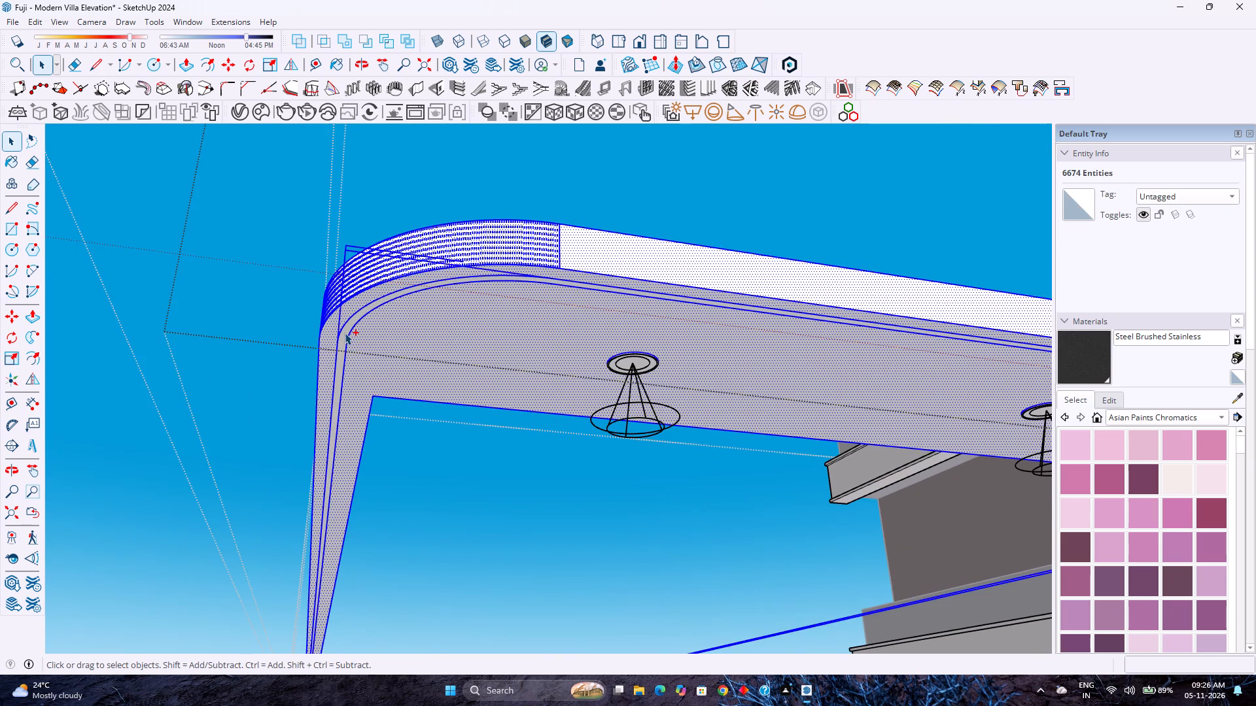
left_click(644, 361)
triple_click(480, 345, "ctrl")
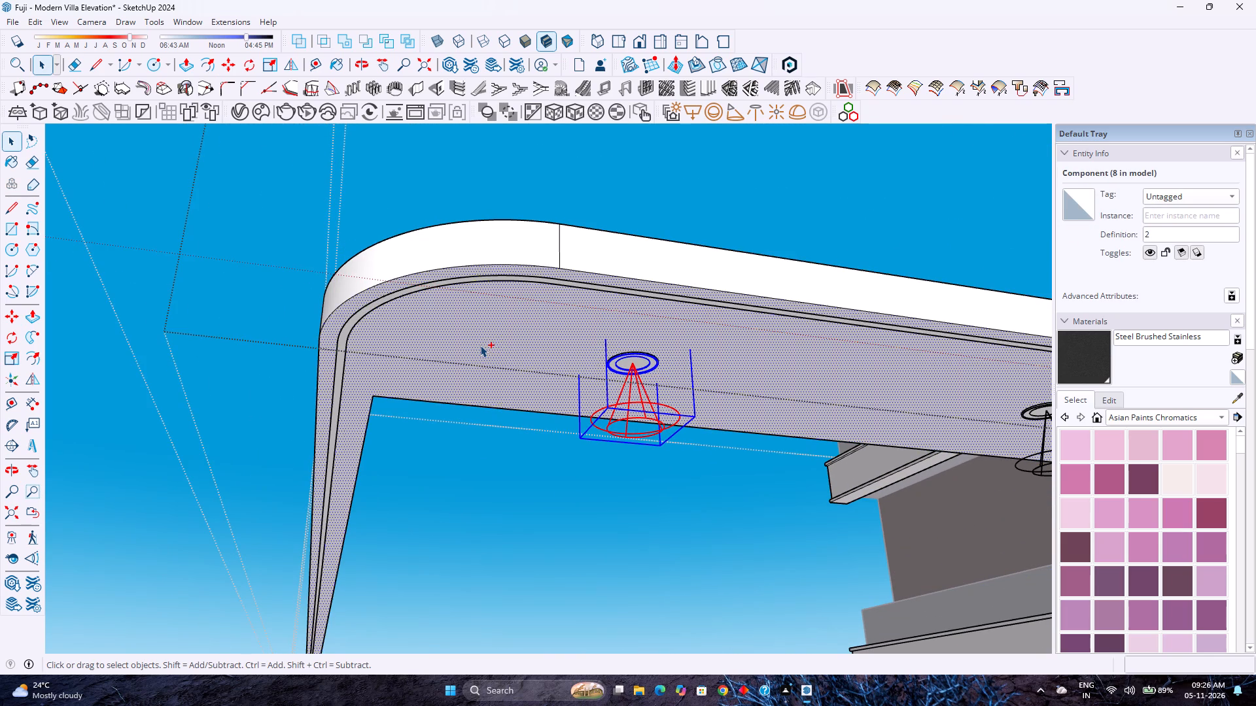
left_click(362, 311, "ctrl")
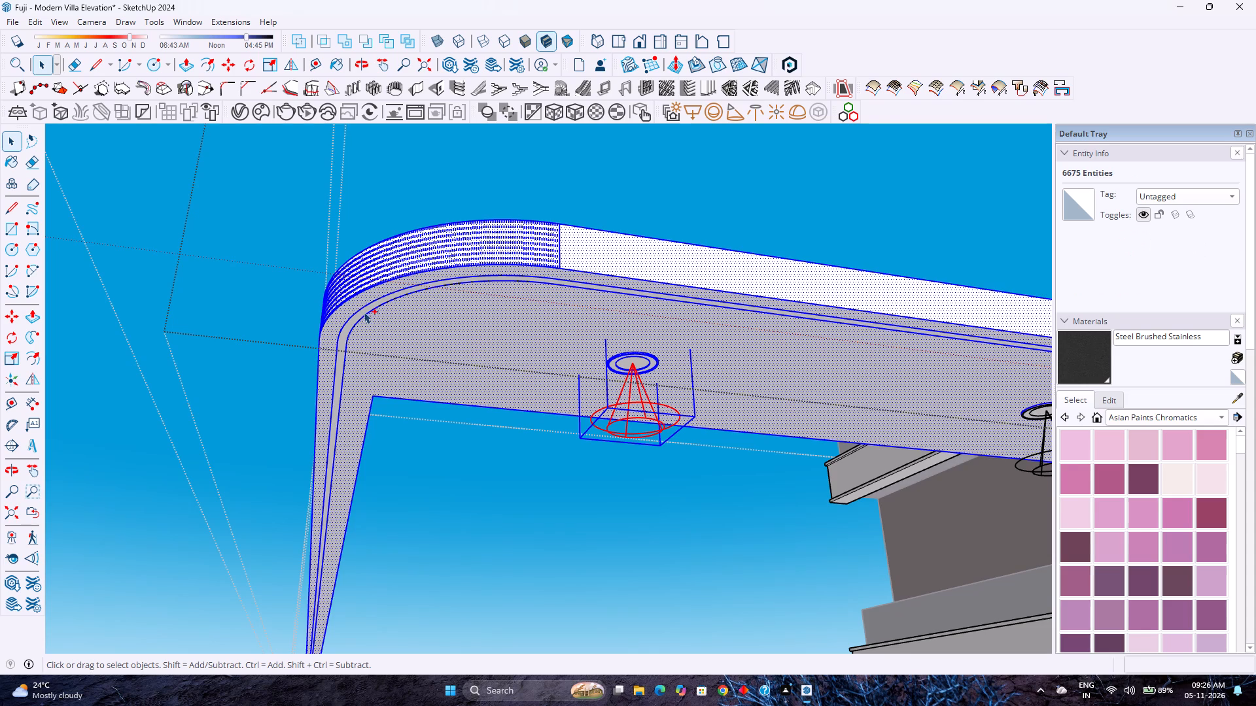
scroll(618, 395, "down", 9)
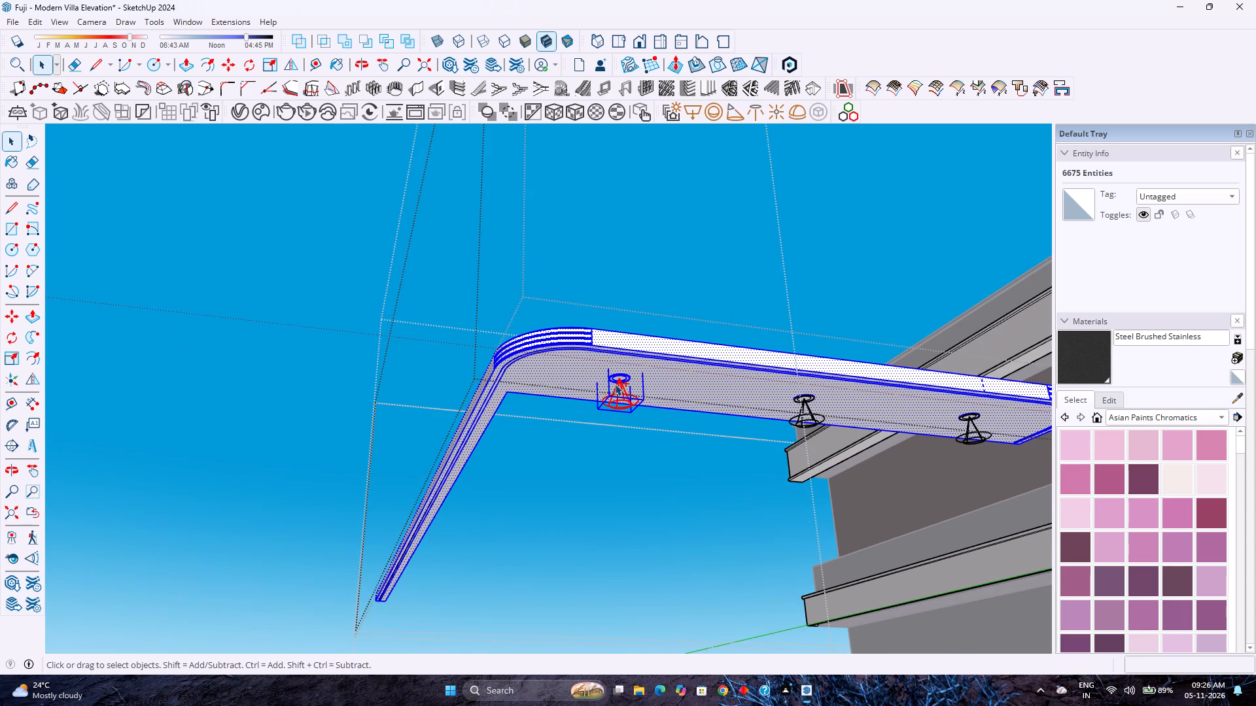
right_click(615, 384, "ctrl")
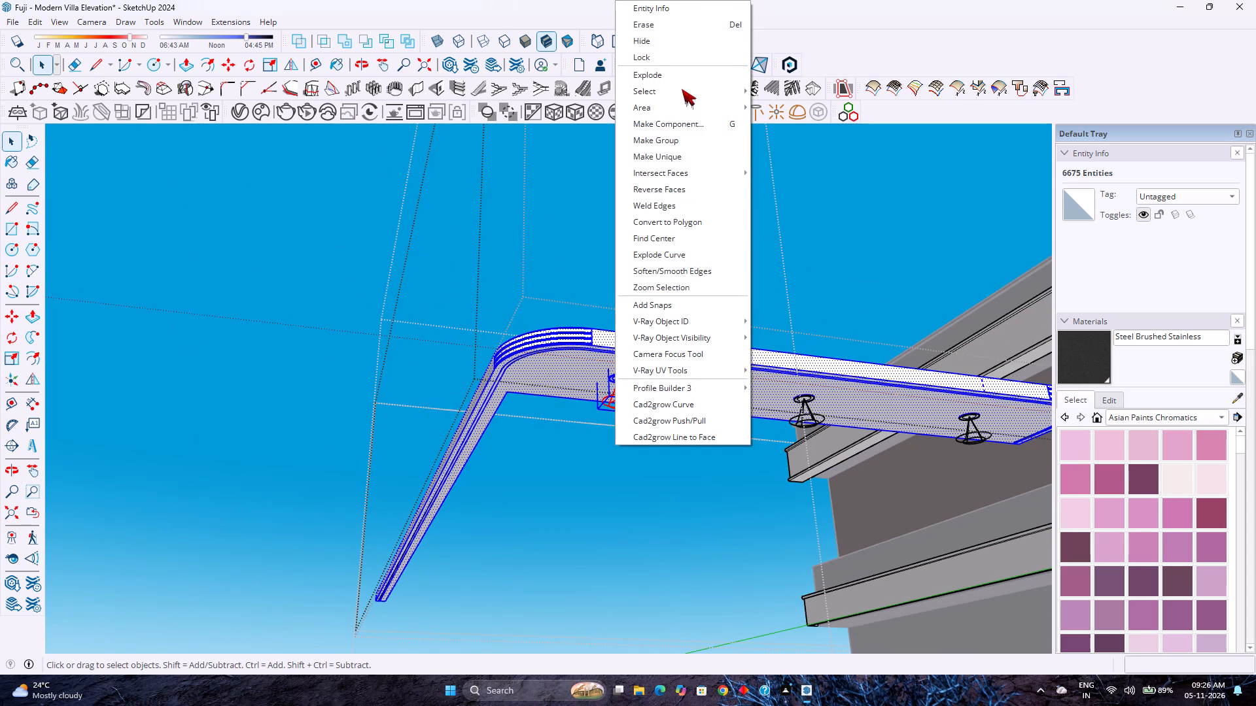
left_click(798, 178, "ctrl")
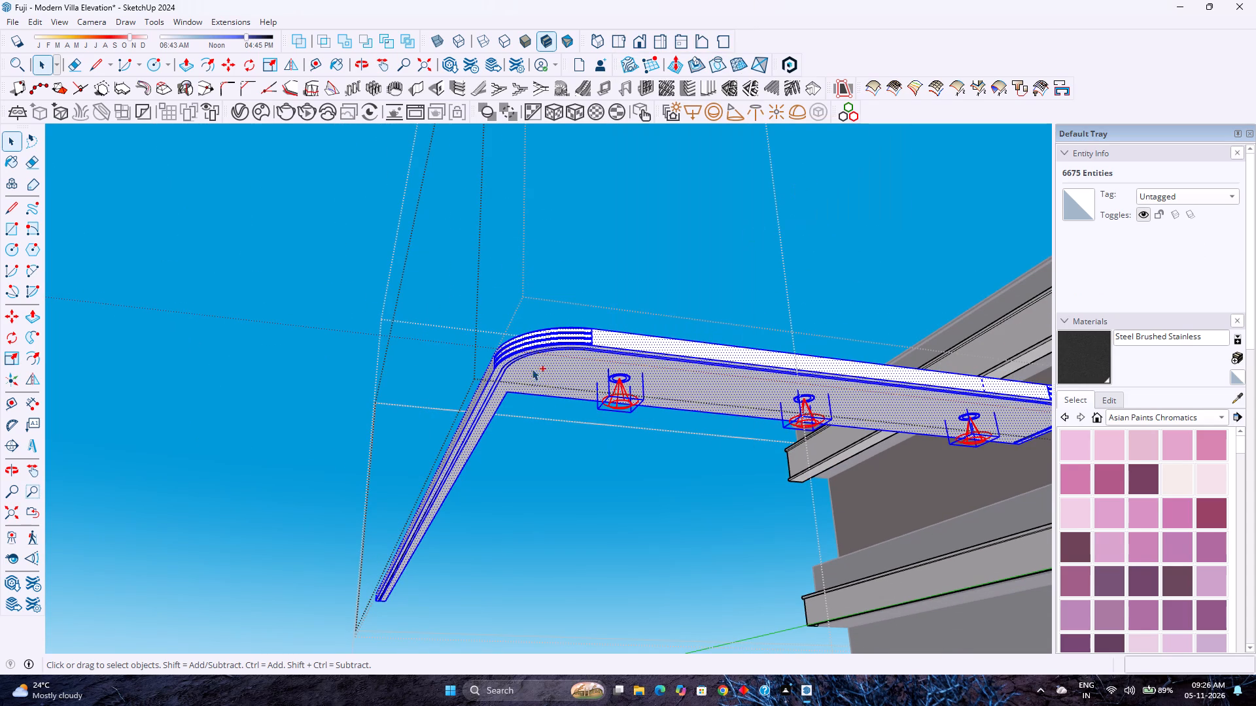
scroll(523, 378, "down", 8)
scroll(802, 405, "up", 5)
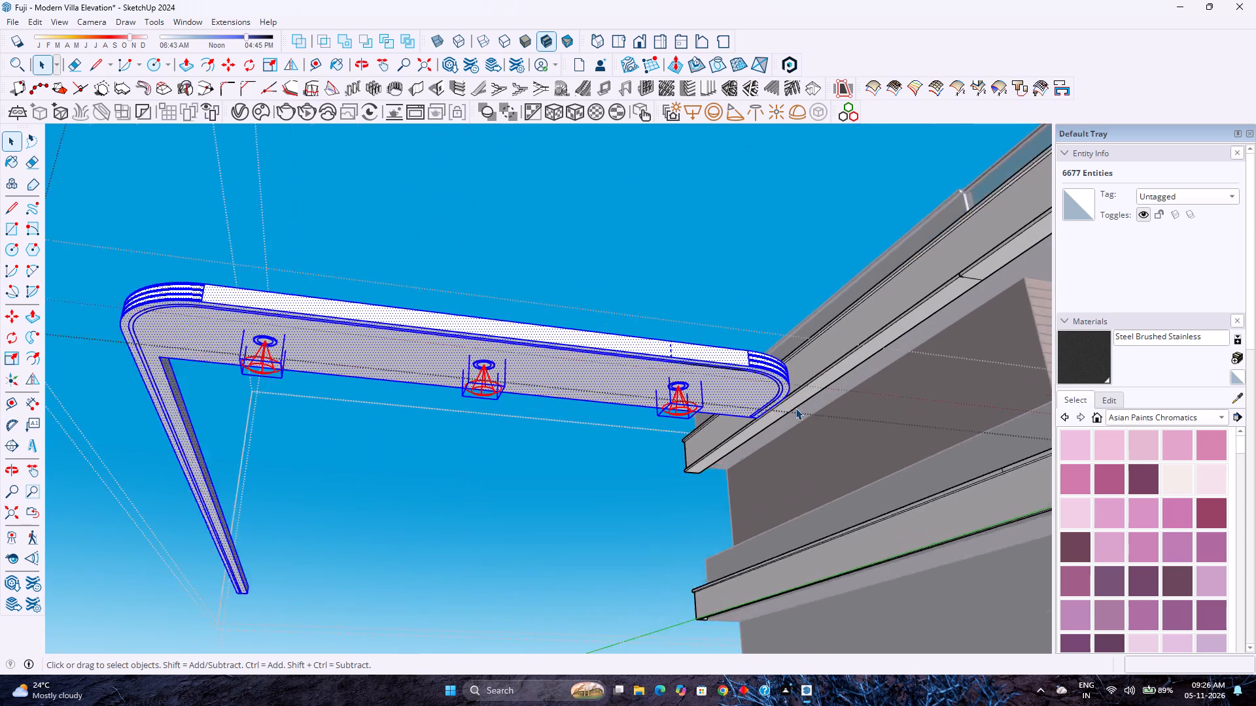
scroll(795, 408, "up", 19)
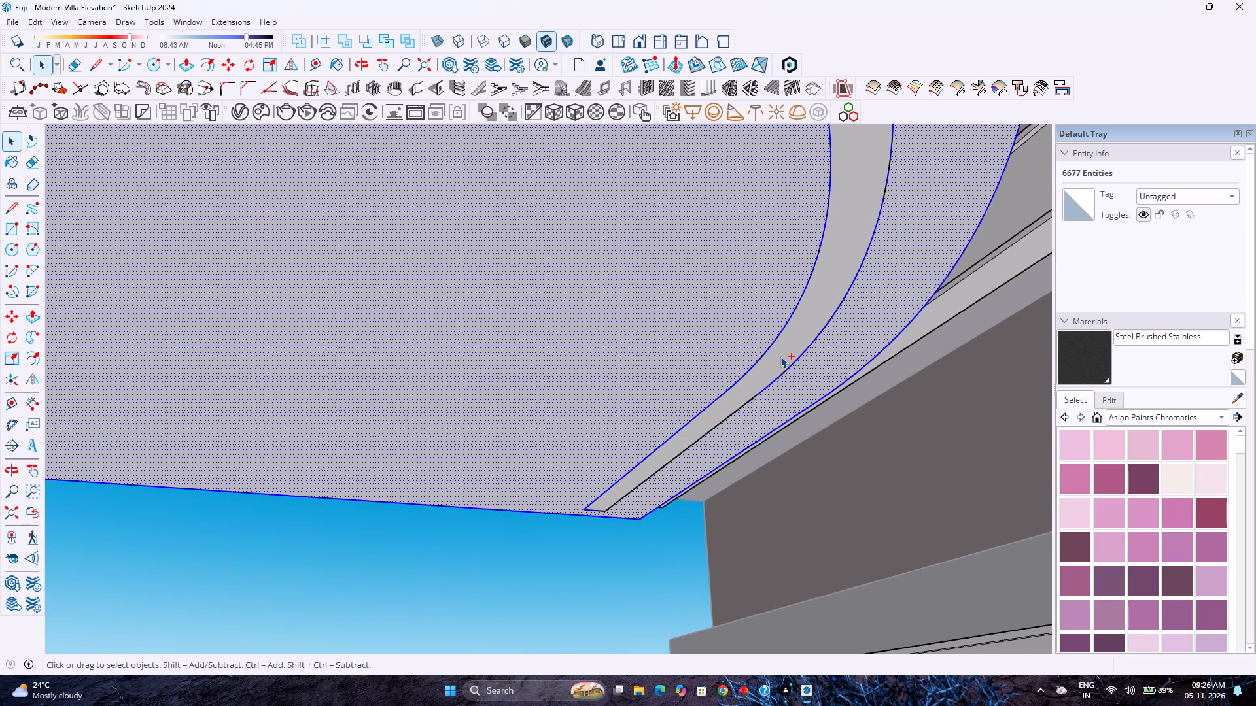
left_click(780, 356, "ctrl")
scroll(780, 356, "down", 17)
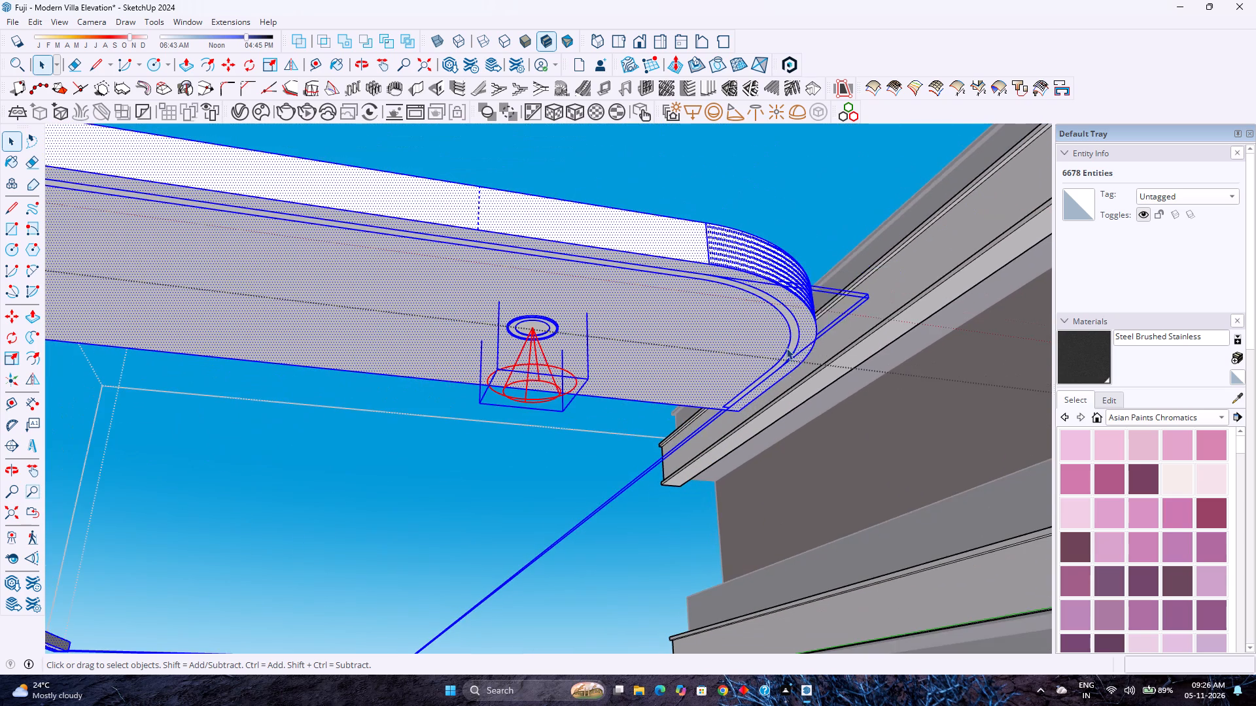
right_click(786, 347)
left_click(837, 141)
scroll(601, 346, "down", 2)
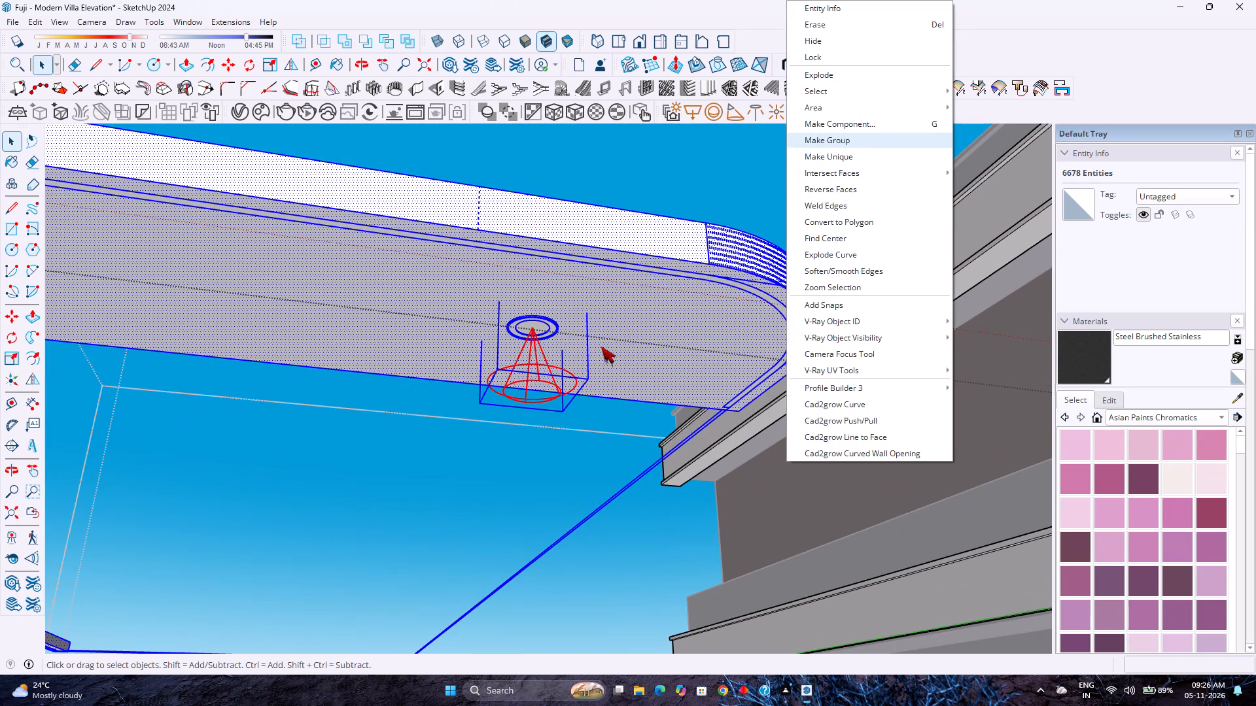
scroll(601, 346, "down", 7)
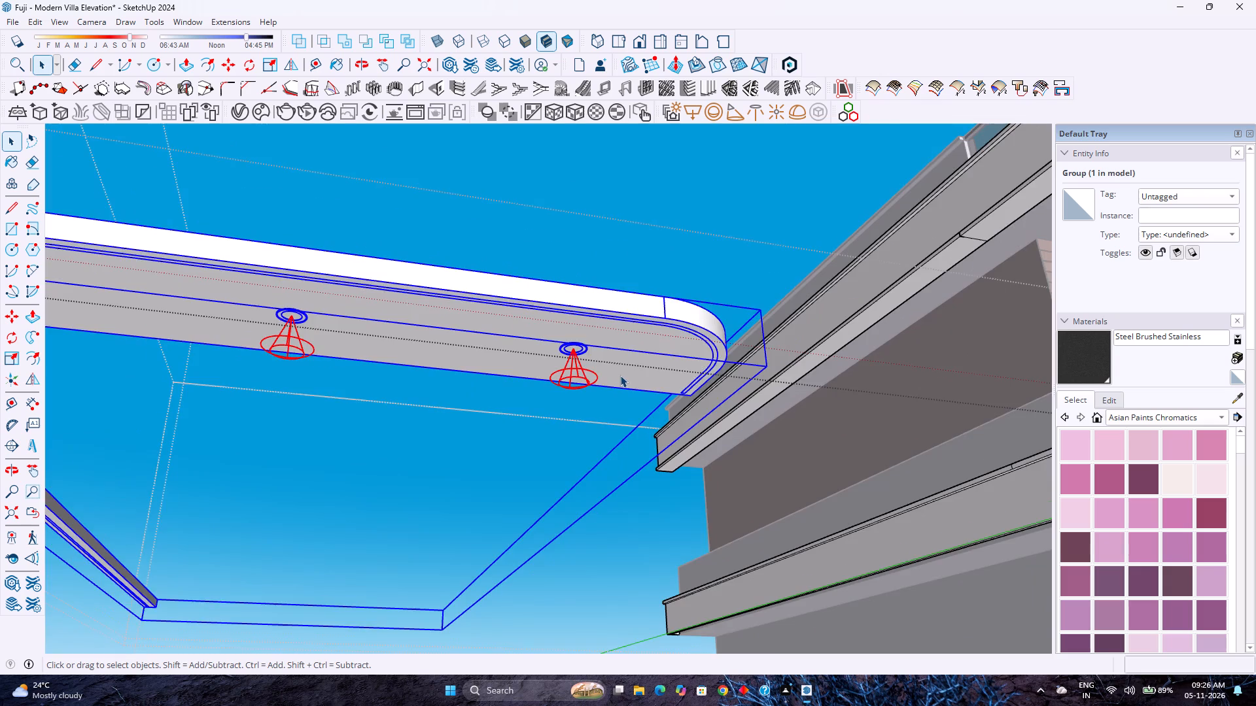
scroll(620, 375, "down", 10)
Move the grouped panel 30' along the red axis toward the villa's first-floor balcony.
key("m")
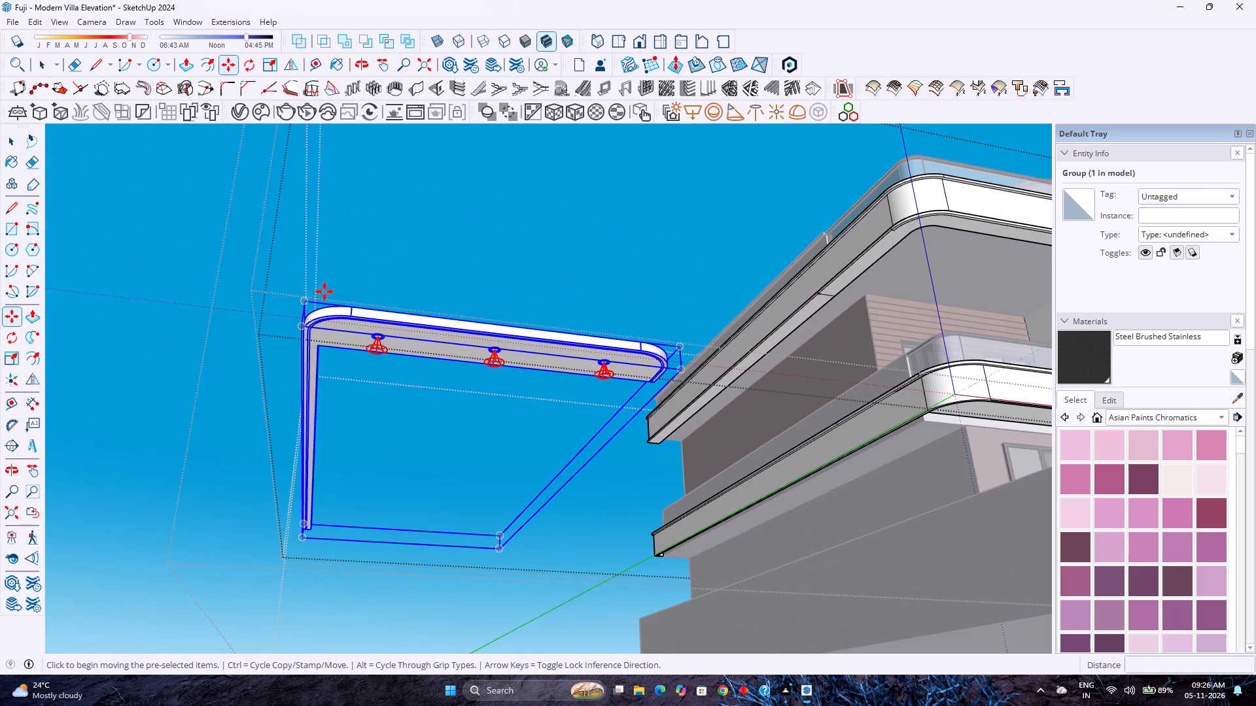
left_click(303, 299)
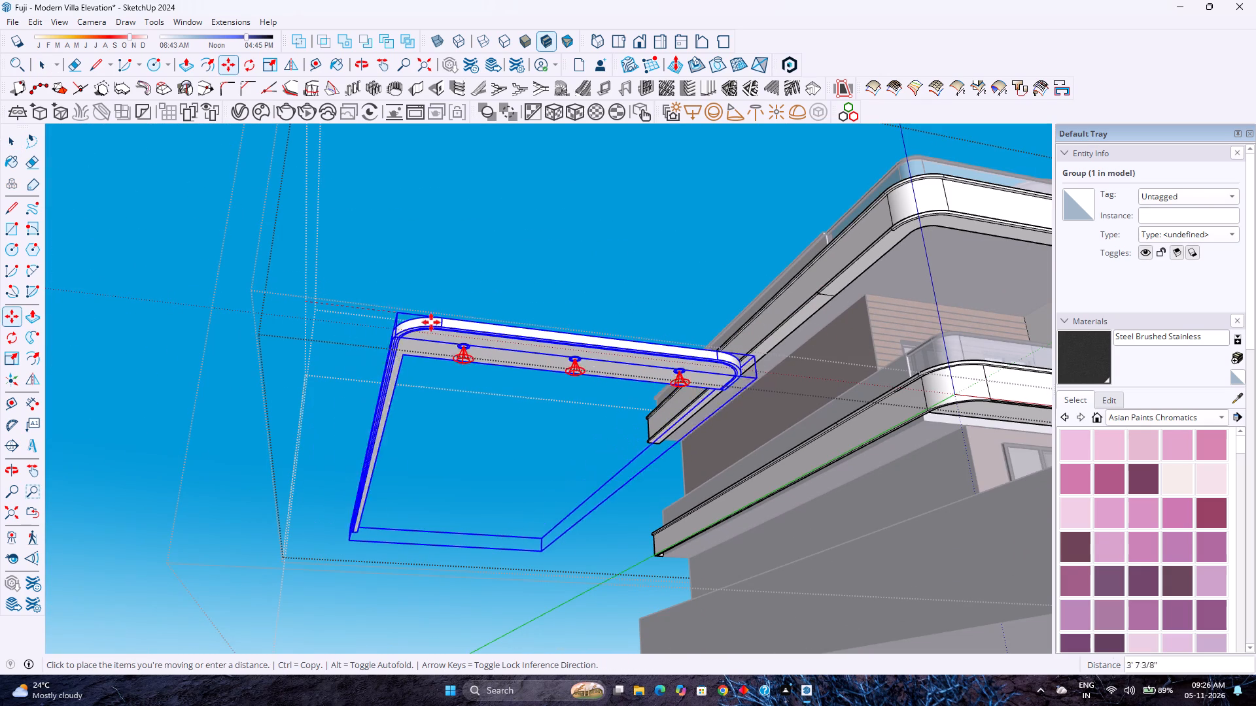
key("Right")
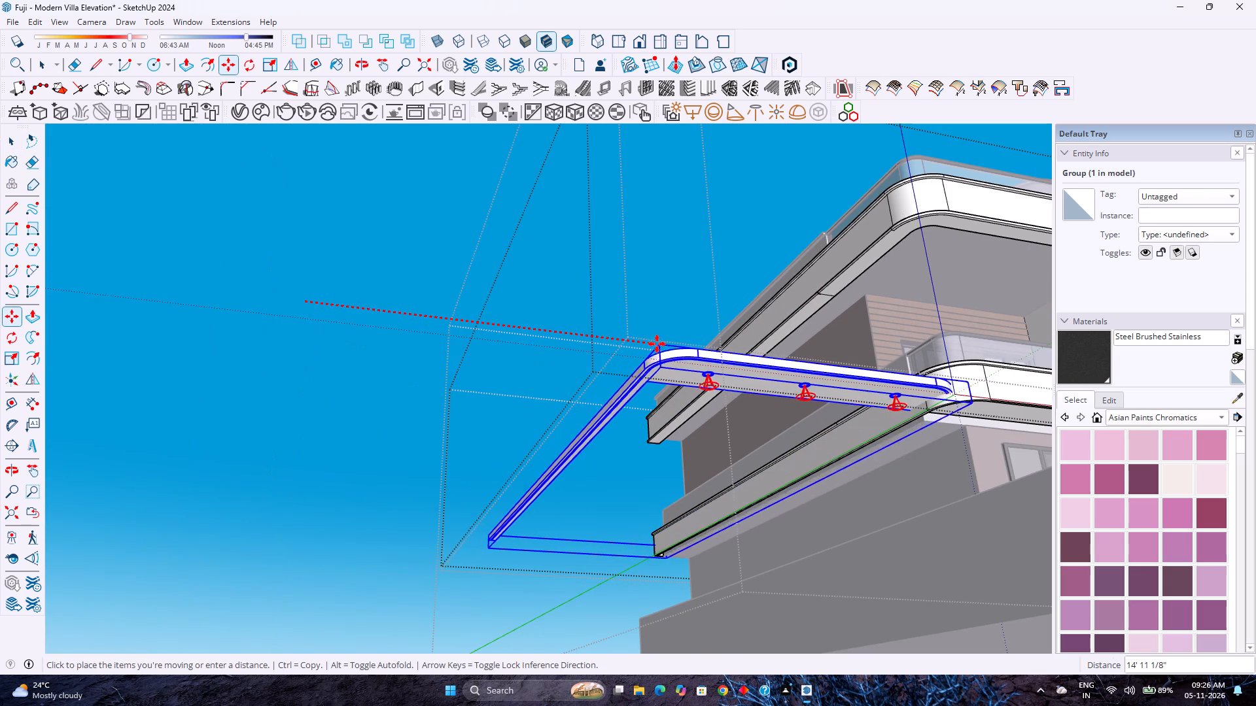
scroll(655, 345, "down", 4)
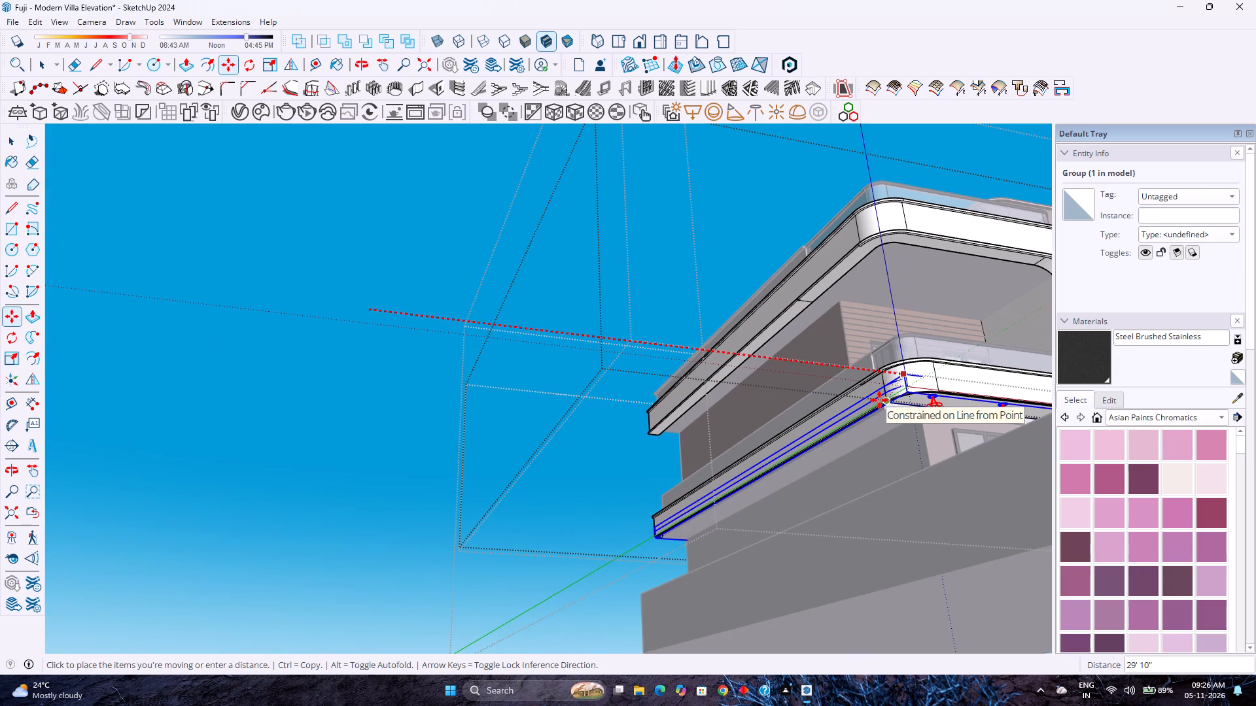
type("30")
key("apostrophe")
key("Return")
scroll(896, 405, "up", 2)
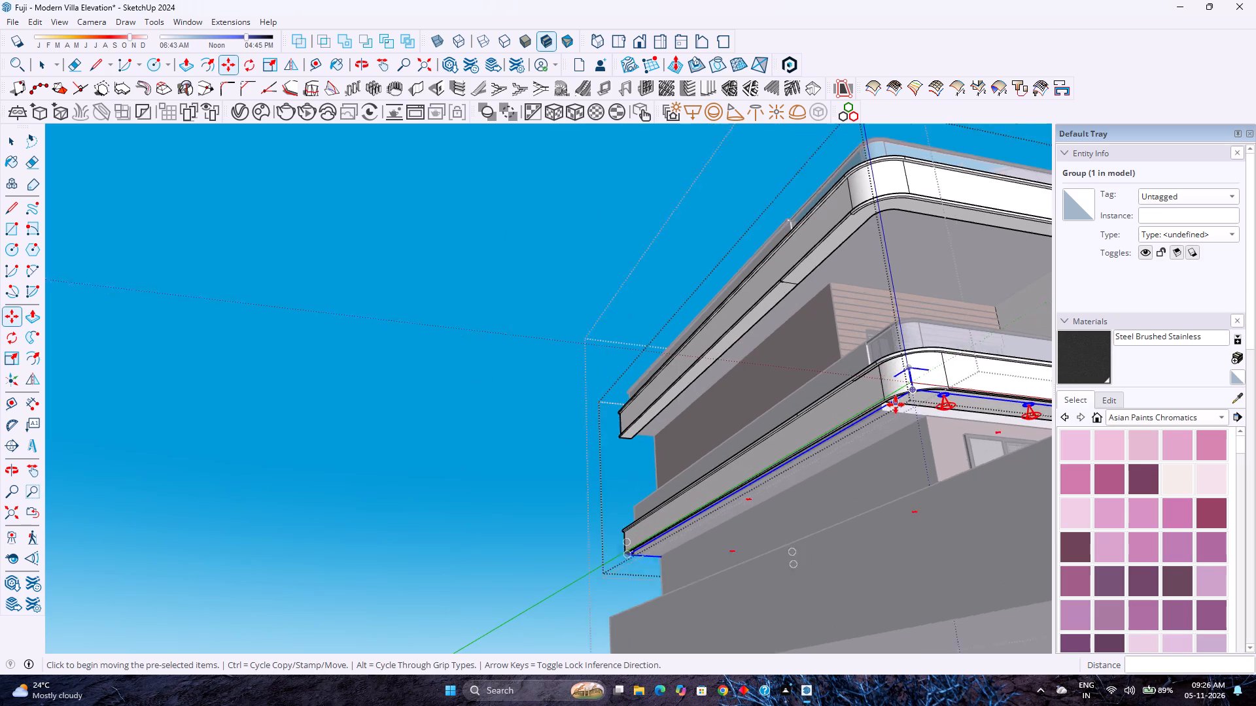
Examine from below how the moved L-shaped panel fits under the first-floor balcony's rounded corner and groove.
scroll(896, 405, "up", 5)
middle_click_drag(919, 412, 814, 366)
middle_click(813, 365)
scroll(867, 346, "up", 9)
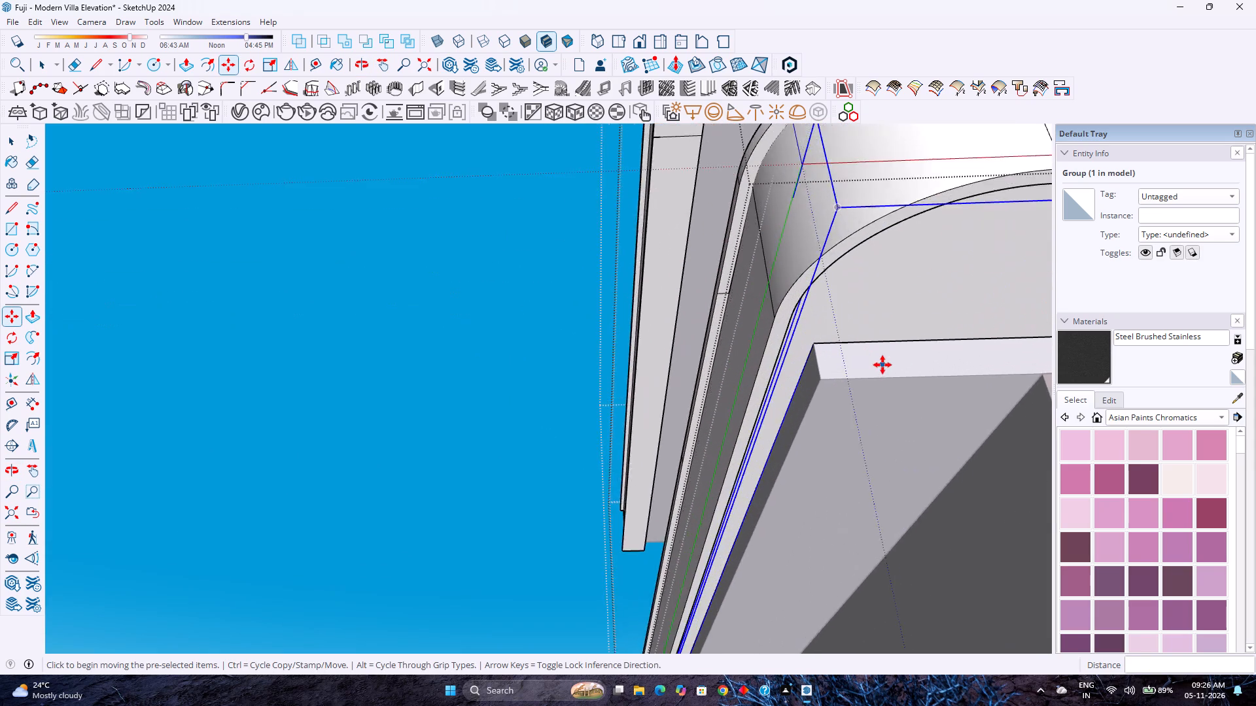
scroll(882, 365, "up", 3)
middle_click_drag(881, 365, 782, 373)
middle_click_drag(773, 374, 685, 371)
scroll(682, 364, "down", 7)
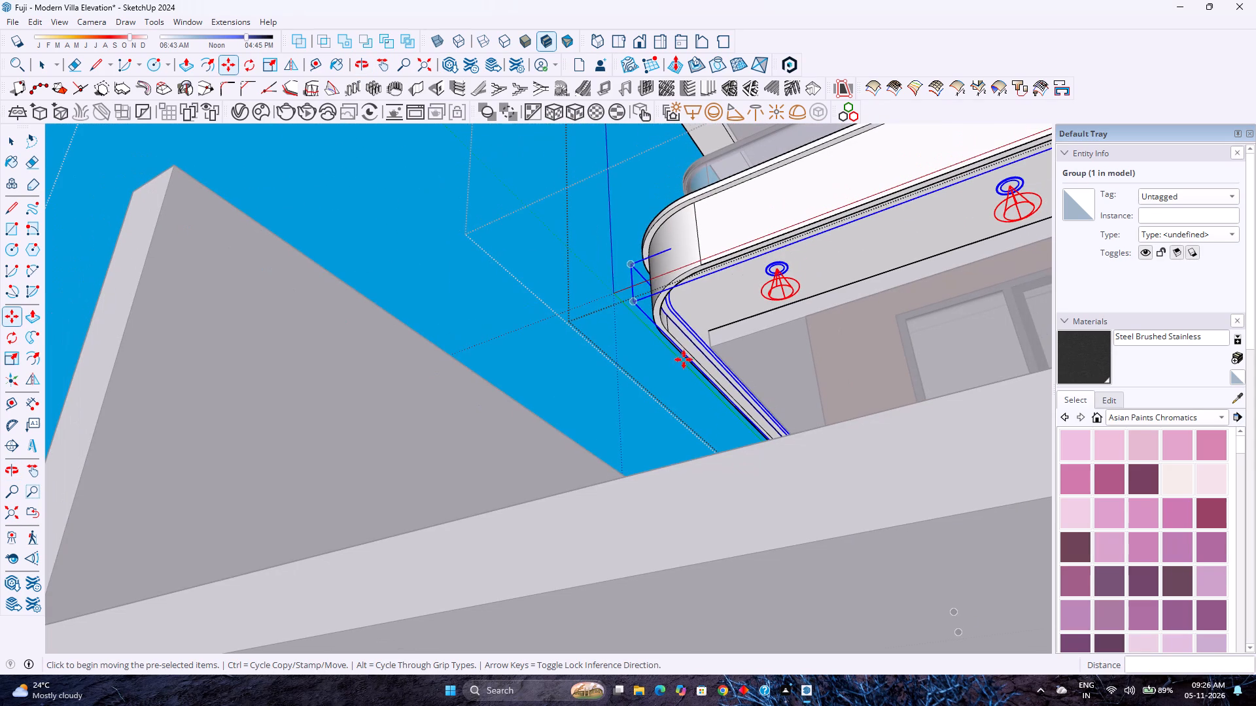
key("space")
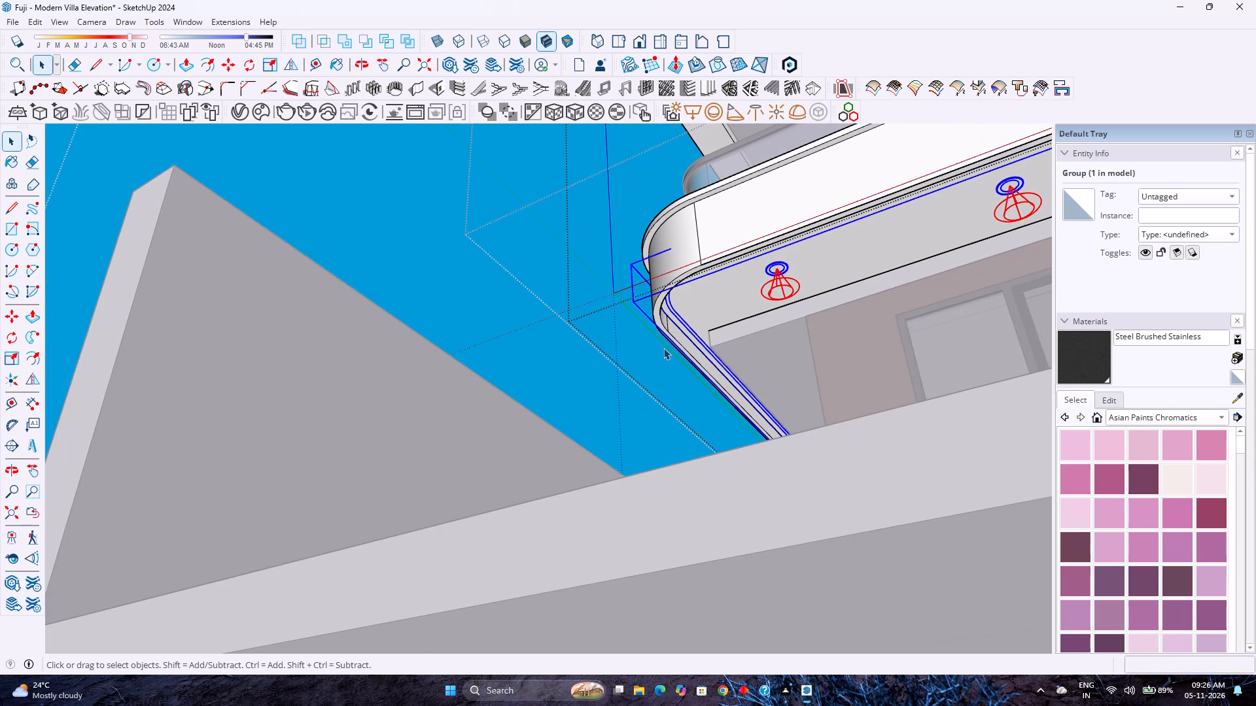
key("Escape")
scroll(578, 407, "down", 8)
middle_click_drag(556, 401, 593, 436)
middle_click(604, 437)
scroll(775, 363, "up", 3)
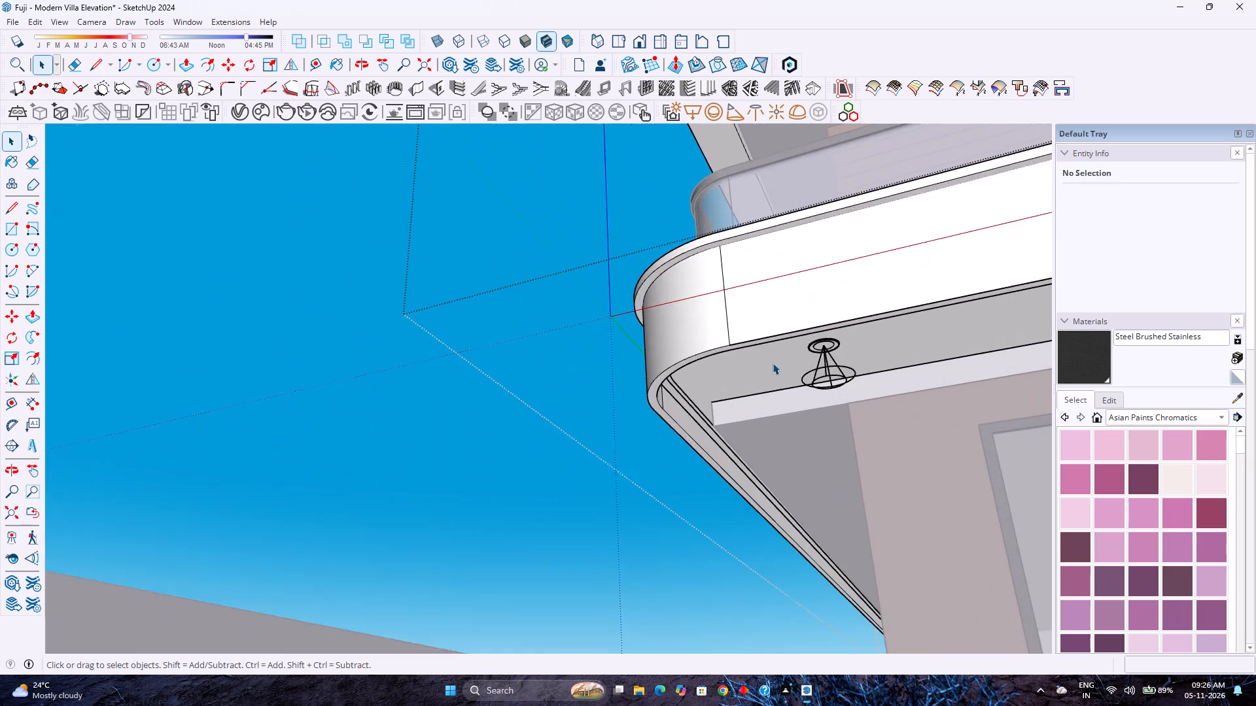
scroll(773, 363, "up", 11)
middle_click_drag(695, 402, 714, 481)
middle_click(714, 481)
scroll(710, 477, "down", 1)
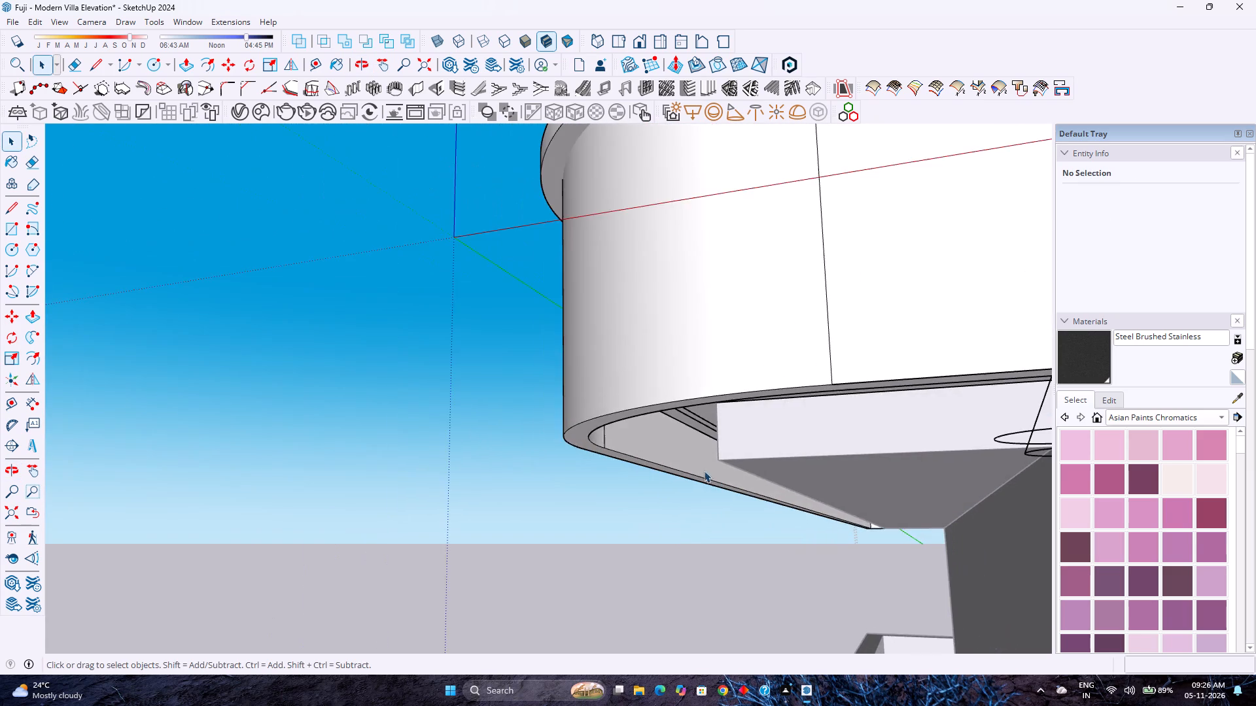
scroll(708, 469, "down", 9)
middle_click_drag(733, 463, 538, 385, "shift")
middle_click(537, 385, "shift")
scroll(533, 384, "up", 6)
middle_click_drag(525, 383, 538, 356)
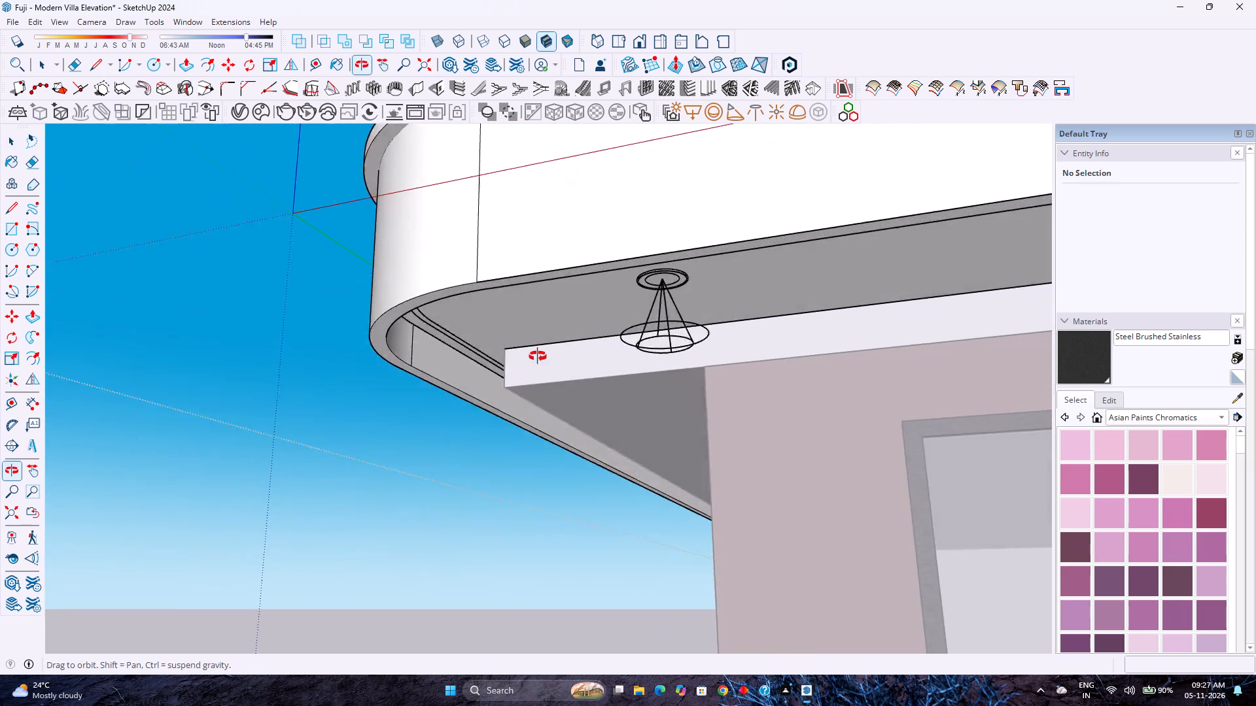
middle_click_drag(538, 356, 559, 320)
middle_click(560, 318)
scroll(567, 308, "down", 3)
Select the L-shaped panel group and scale it along the blue axis, trying factors 1.40, 1.50 and 1.60.
left_click(566, 308)
left_click(565, 308)
left_click(565, 308)
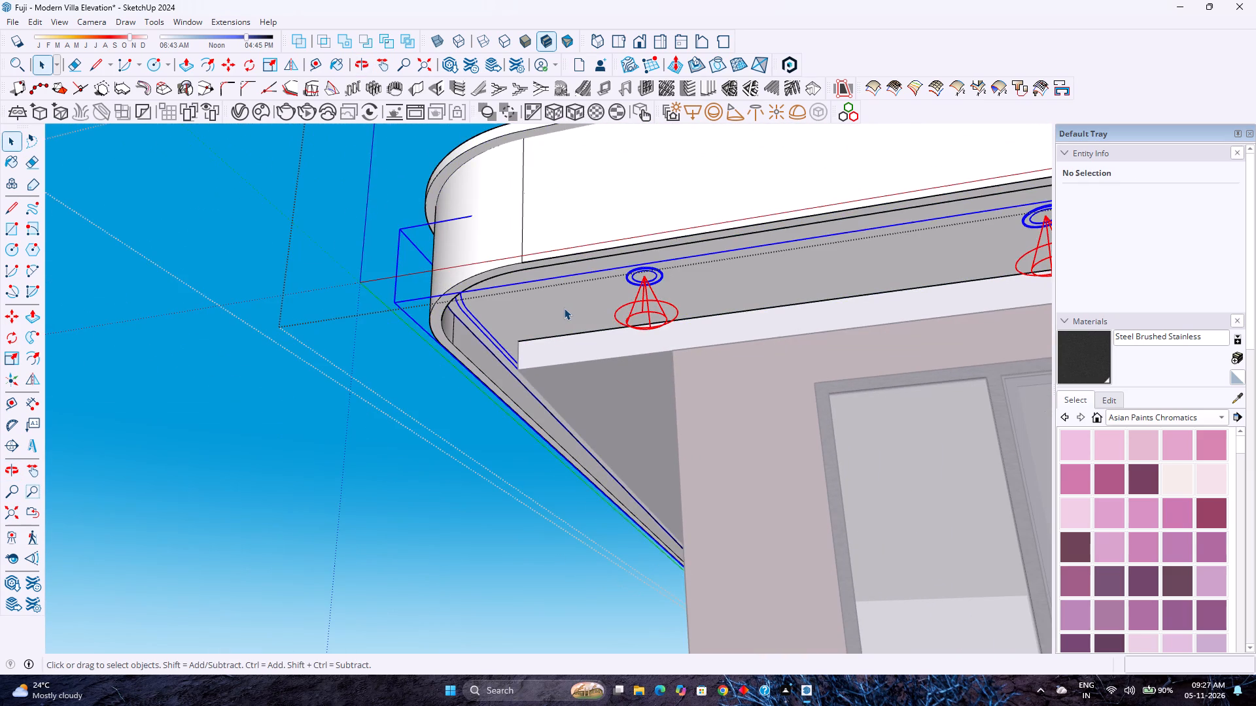
scroll(563, 308, "up", 3)
scroll(563, 308, "down", 7)
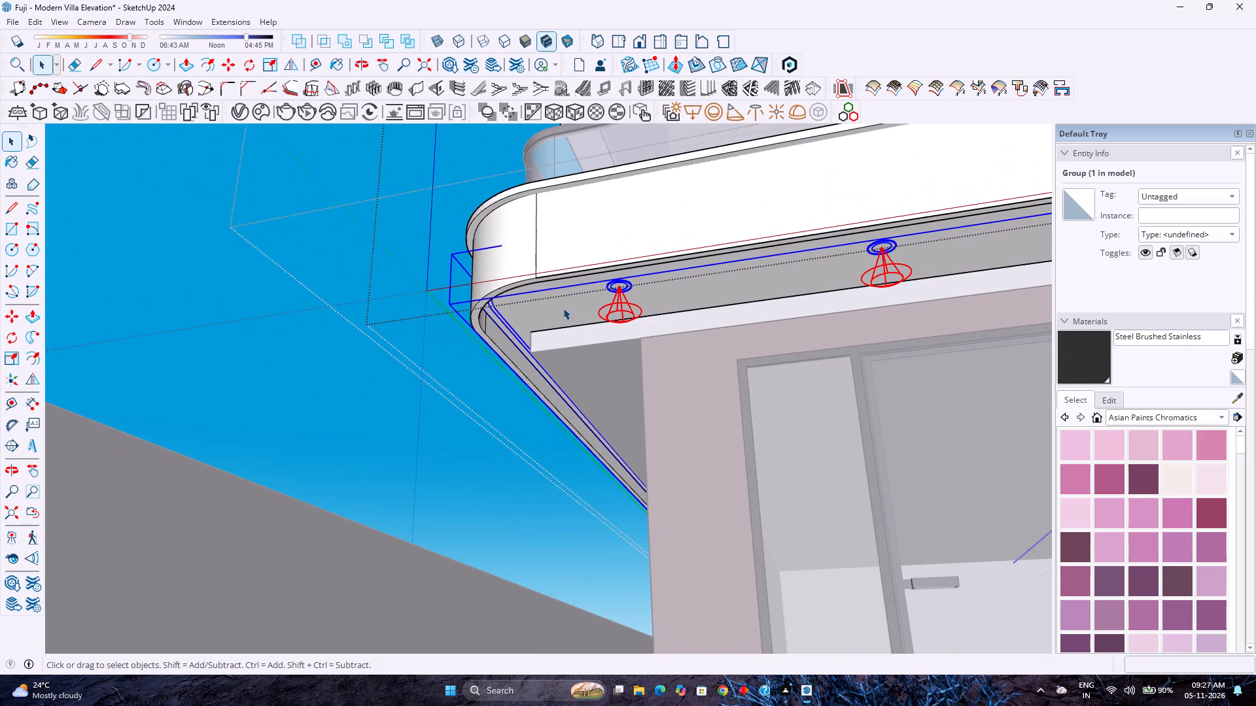
key("s")
scroll(563, 308, "down", 4)
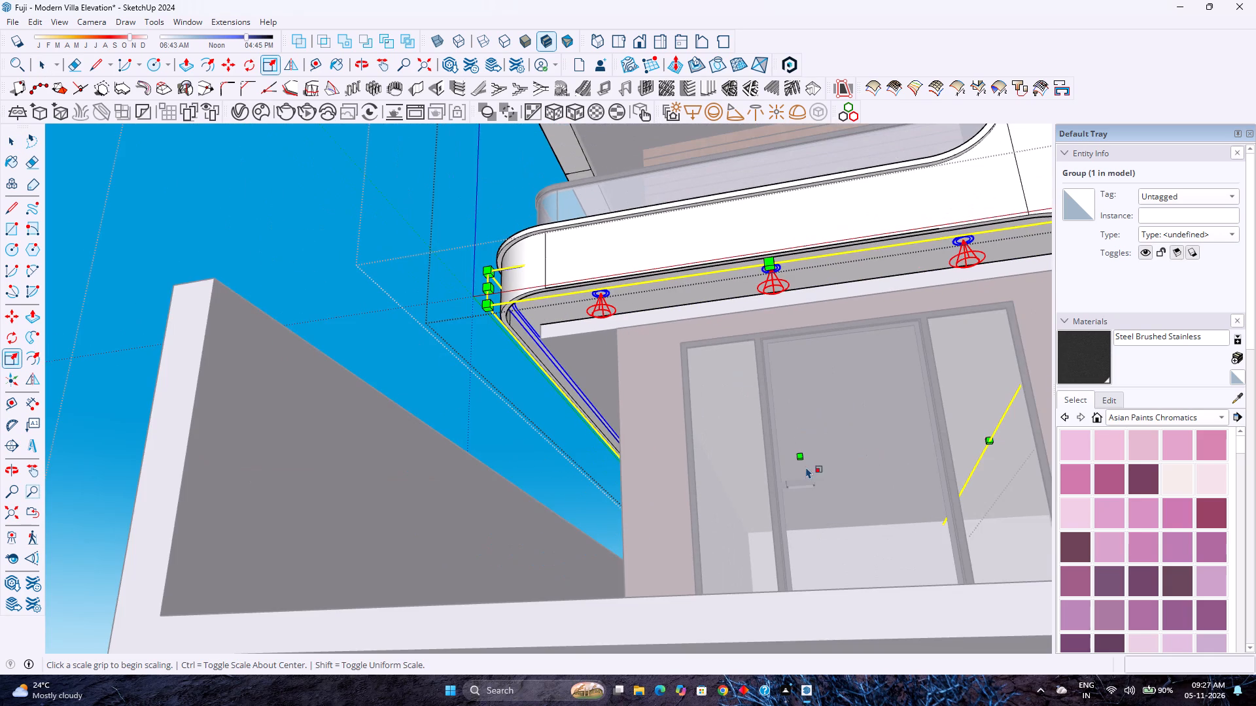
left_click(799, 460)
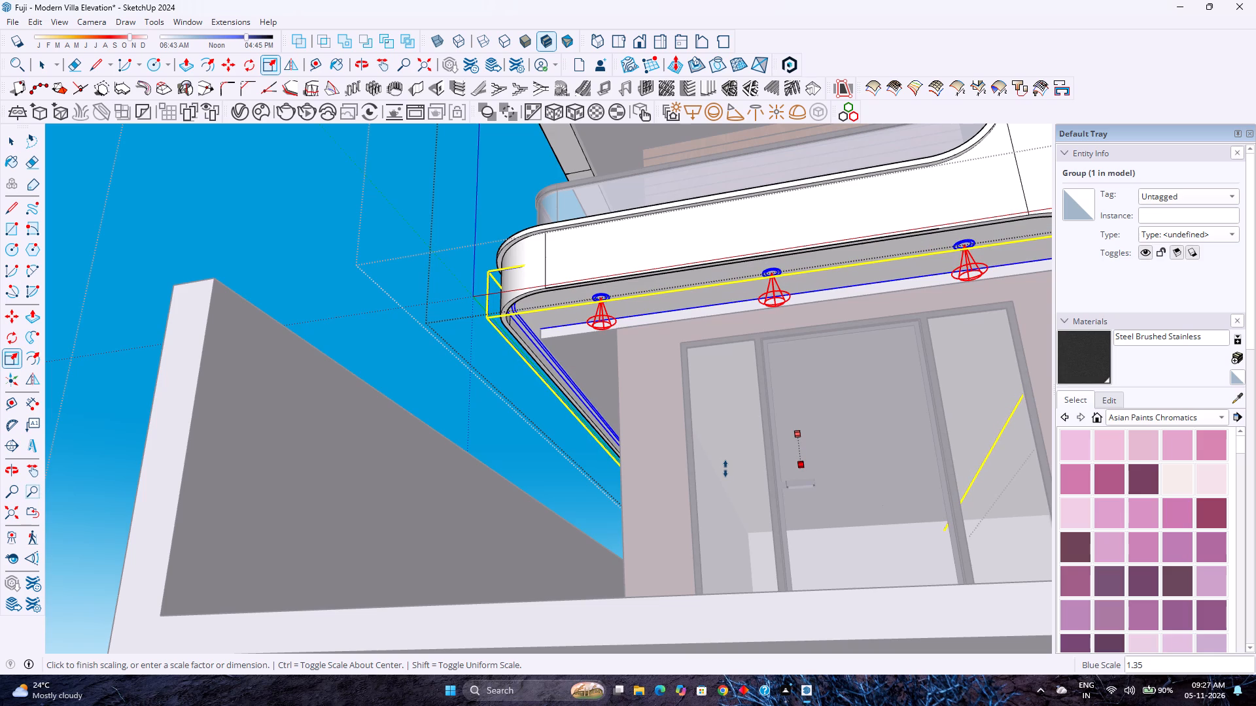
type("1.")
type("40")
key("Return")
type("1.50")
key("Return")
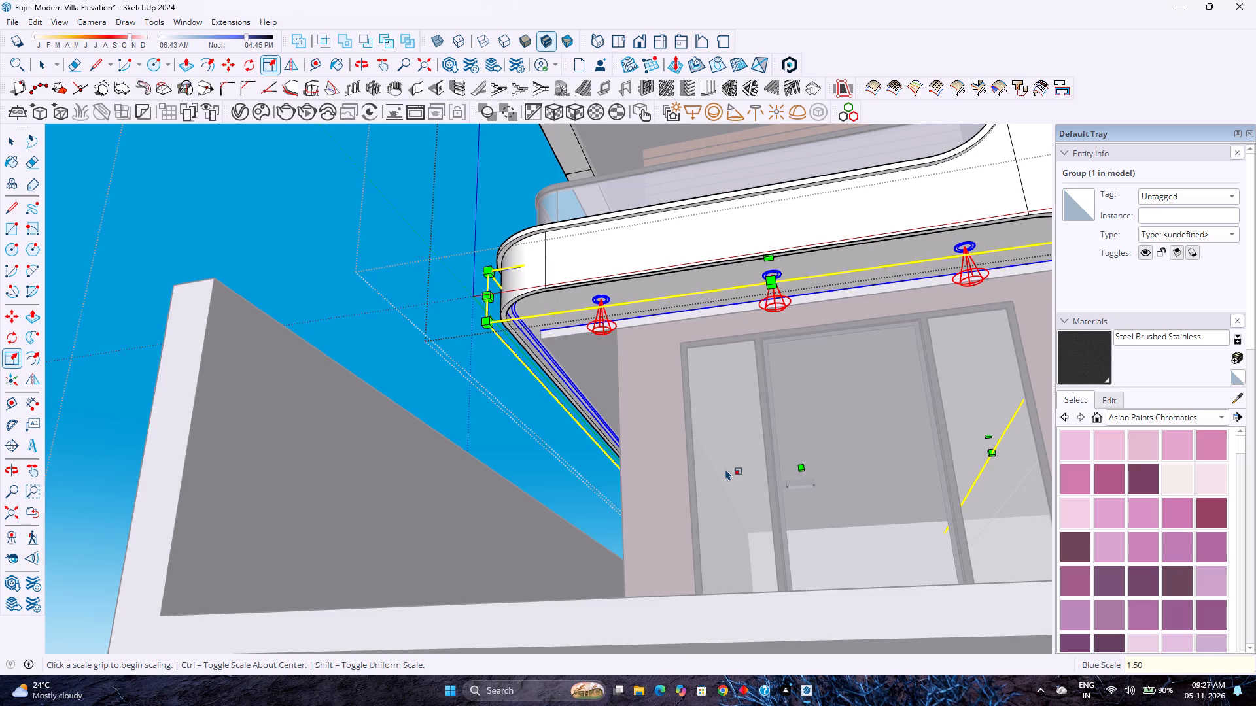
type("1.60")
key("Return")
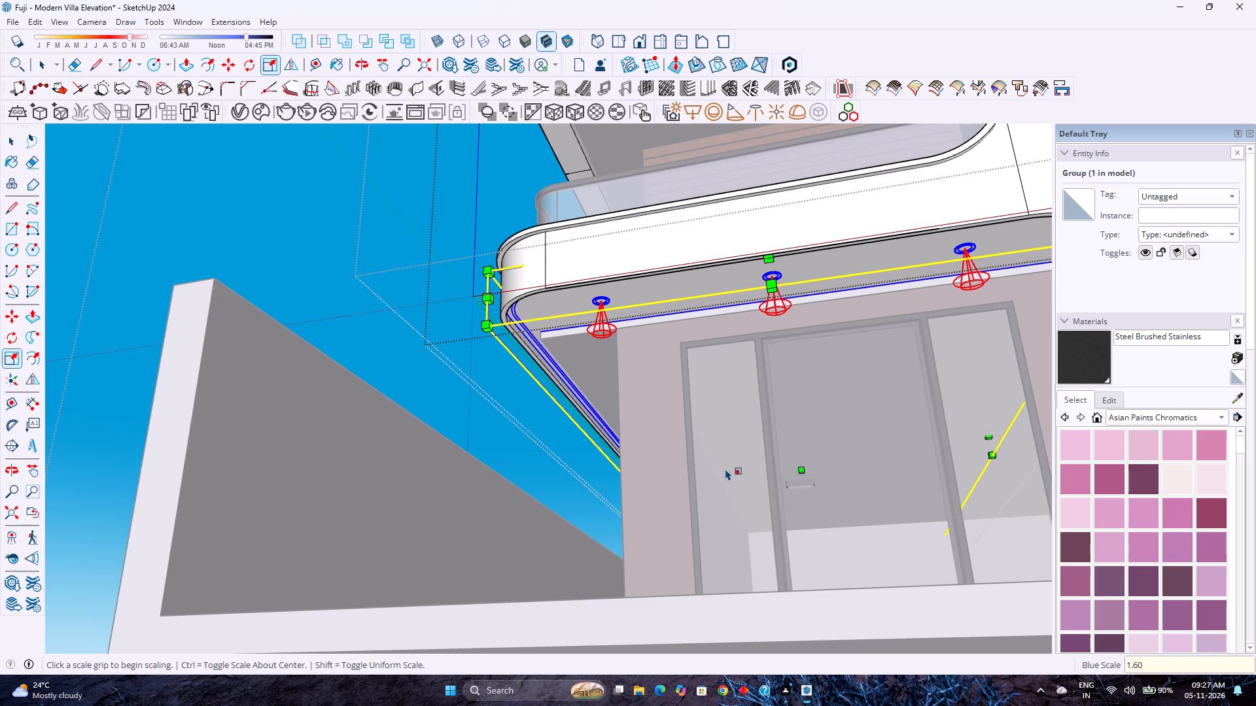
Refine the panel group's blue-axis scale through 1.70, 2, 1.80 and 1.95, settling on 1.90.
scroll(673, 406, "up", 7)
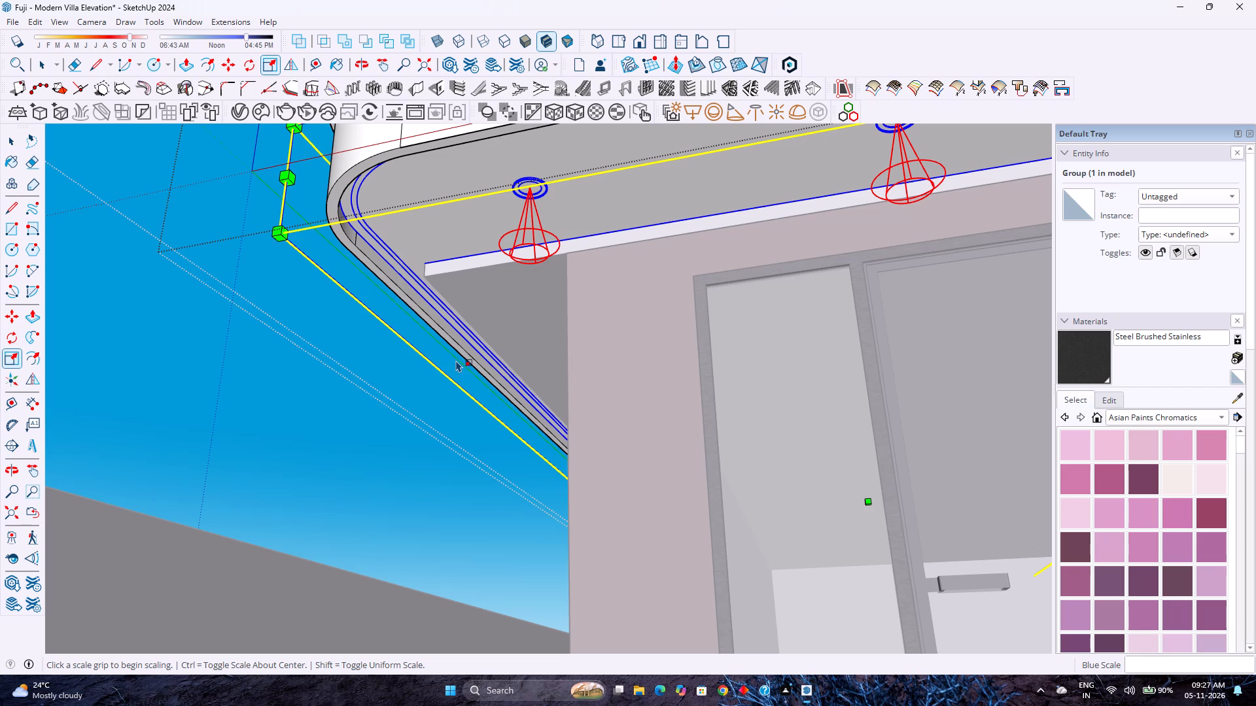
type("1.")
type("70")
key("Return")
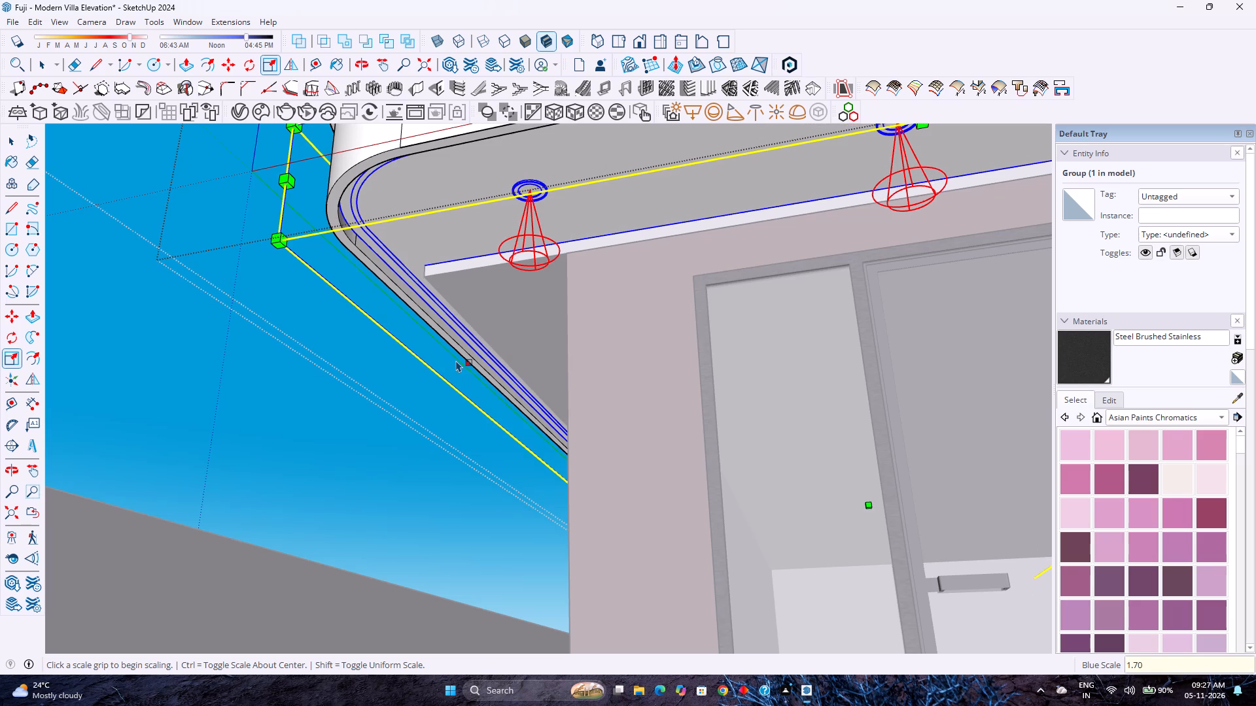
key("2")
key("Return")
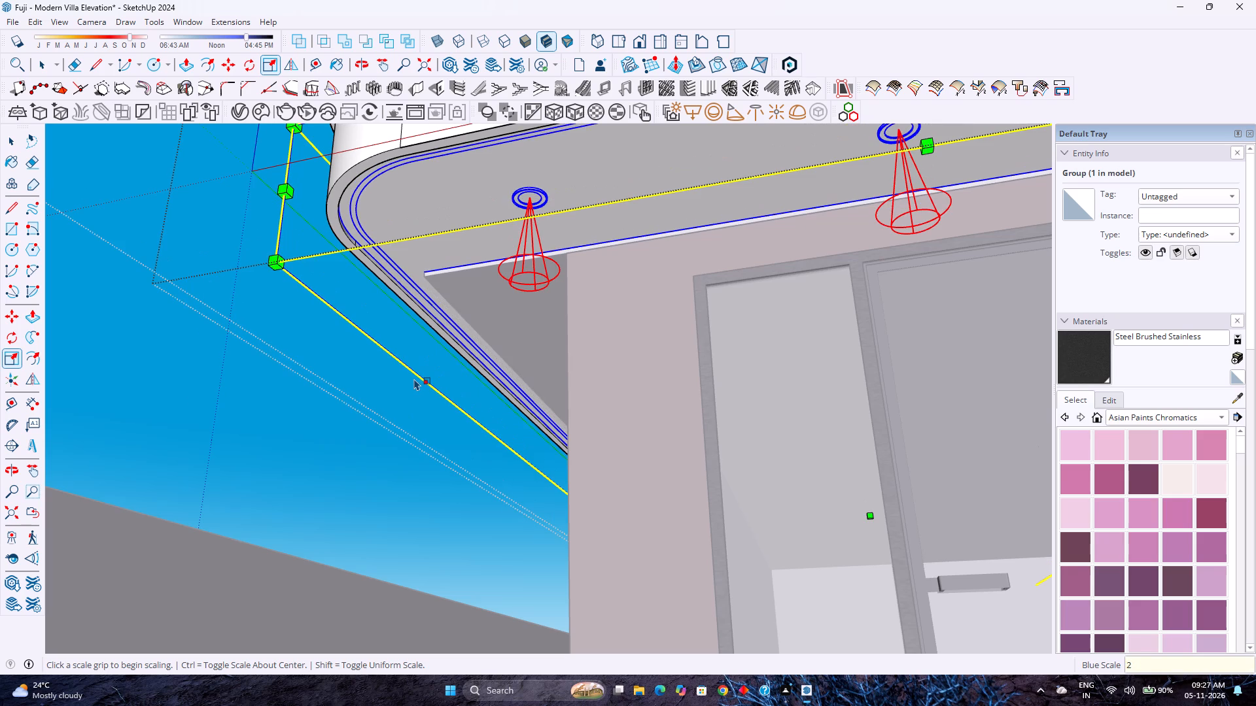
type("1.80")
key("Return")
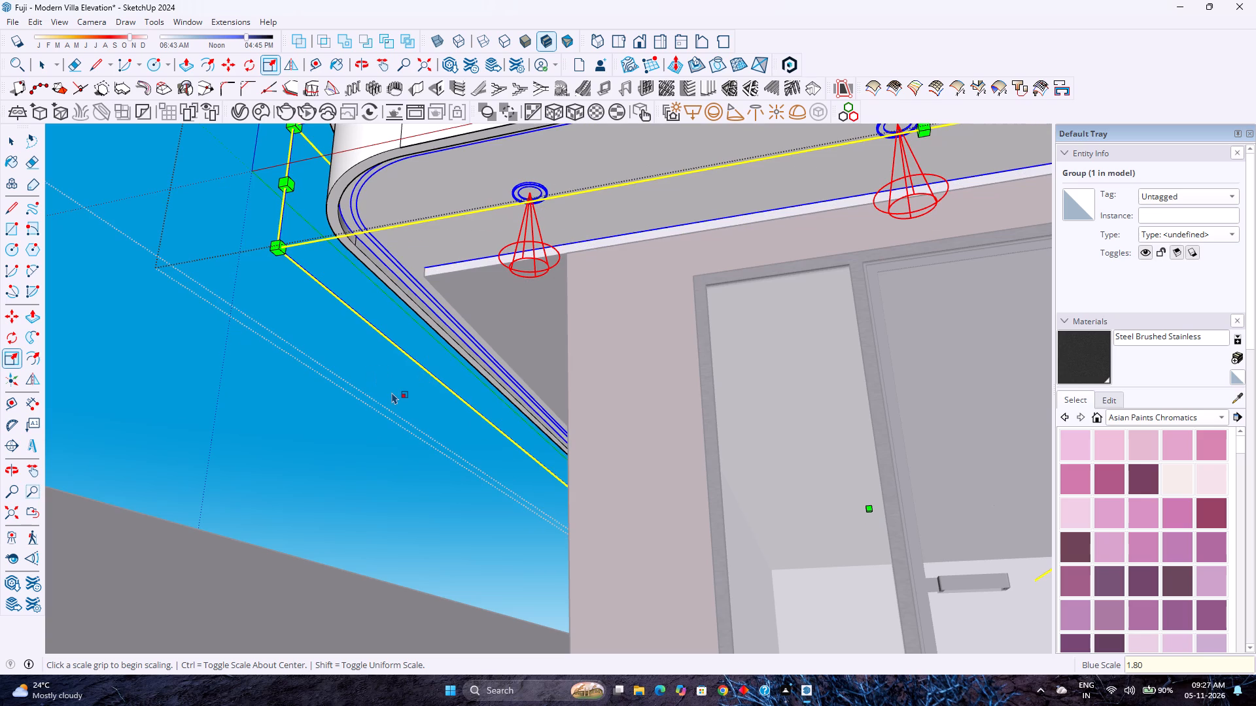
type("1.95")
key("Return")
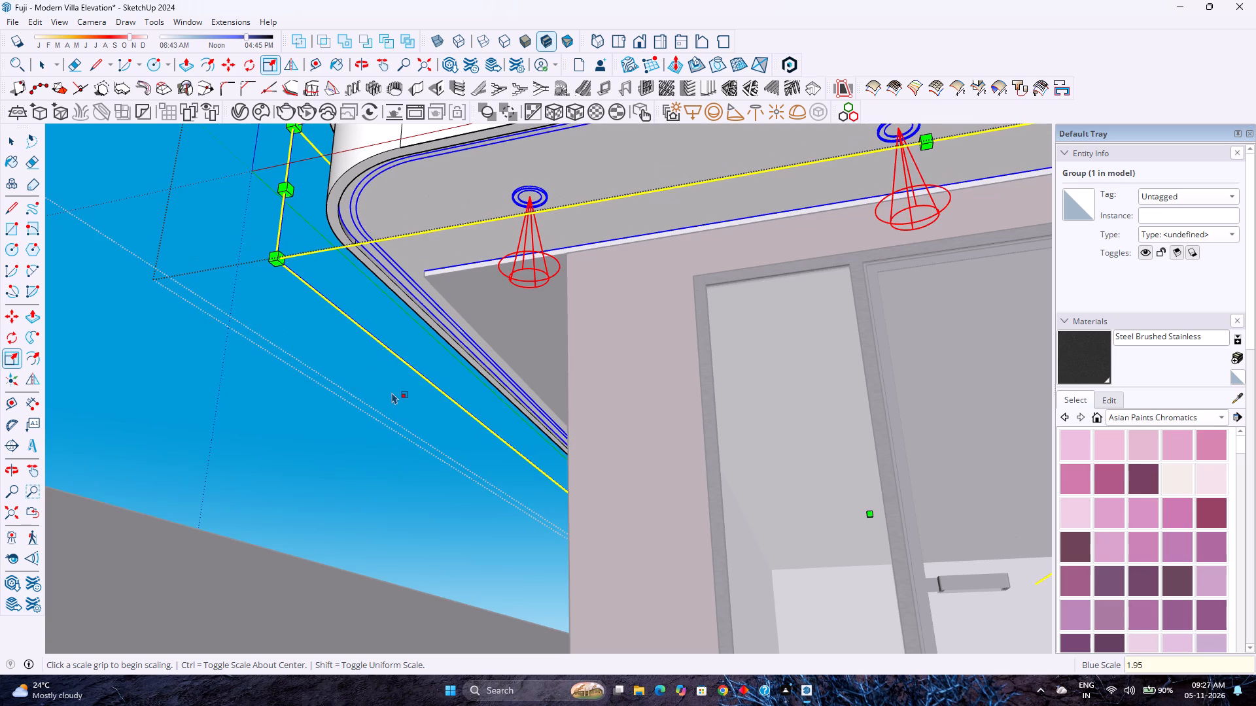
type("1.90")
key("Return")
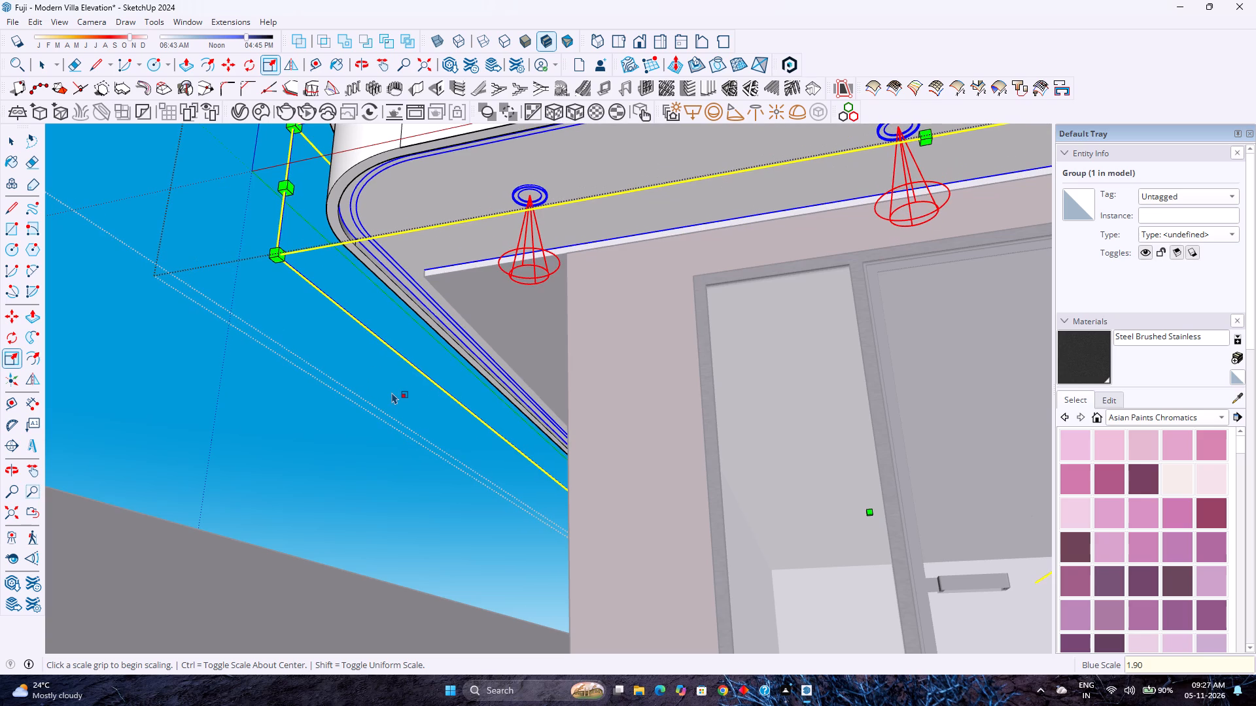
key("space")
key("Escape")
Examine the rescaled panel and its three downlights under the balcony, both up close and across the whole front facade.
scroll(380, 370, "down", 9)
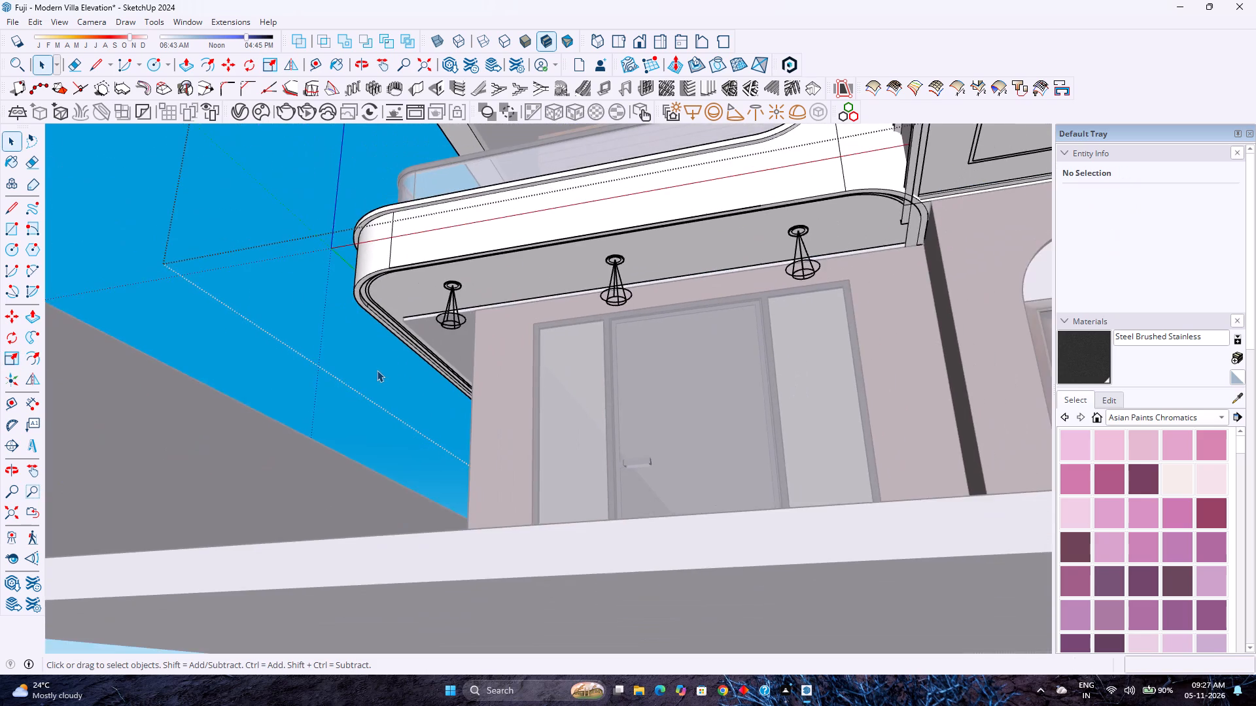
middle_click_drag(377, 377, 508, 452)
middle_click(508, 452)
scroll(500, 441, "down", 5)
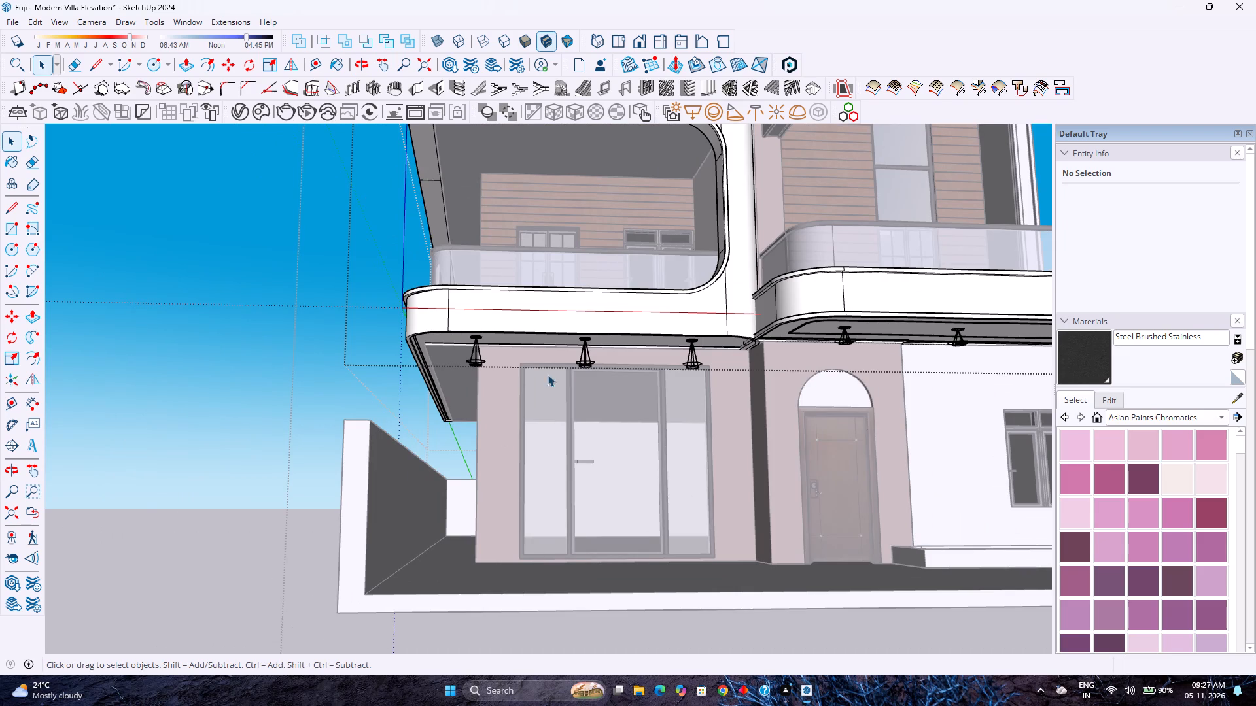
scroll(577, 364, "down", 4)
middle_click_drag(599, 371, 544, 420)
middle_click(544, 420)
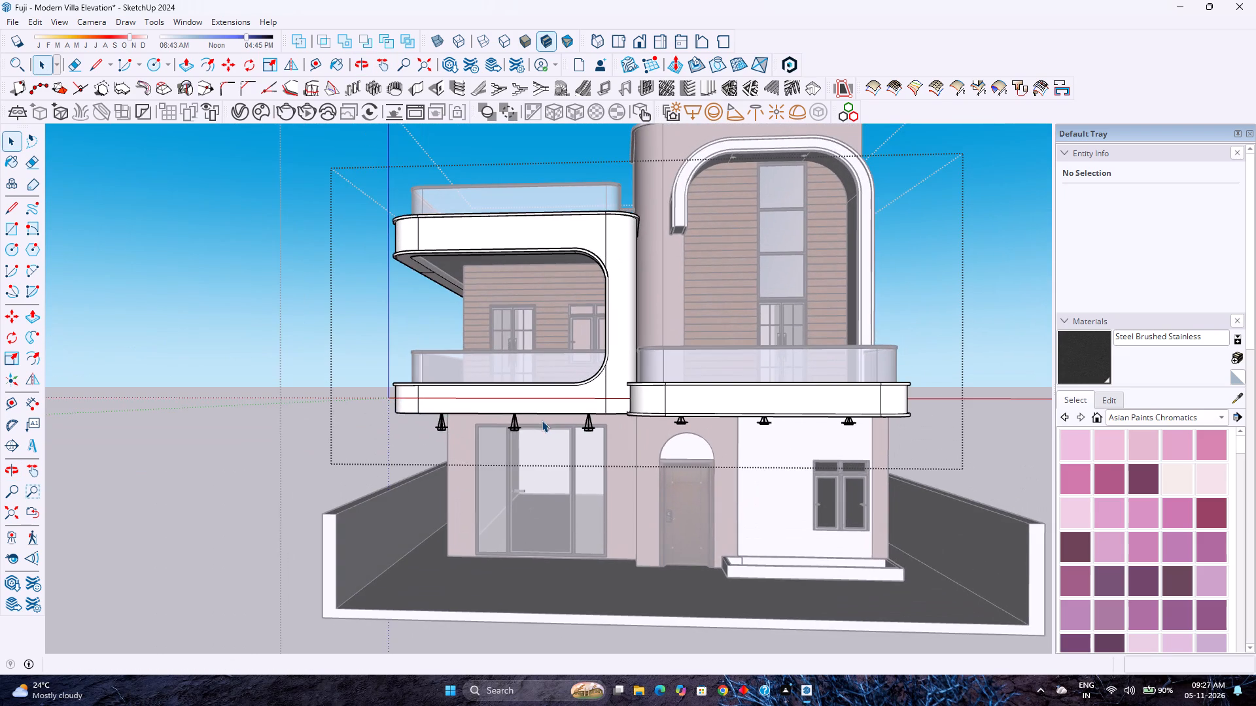
scroll(514, 429, "up", 10)
middle_click_drag(514, 429, 536, 365)
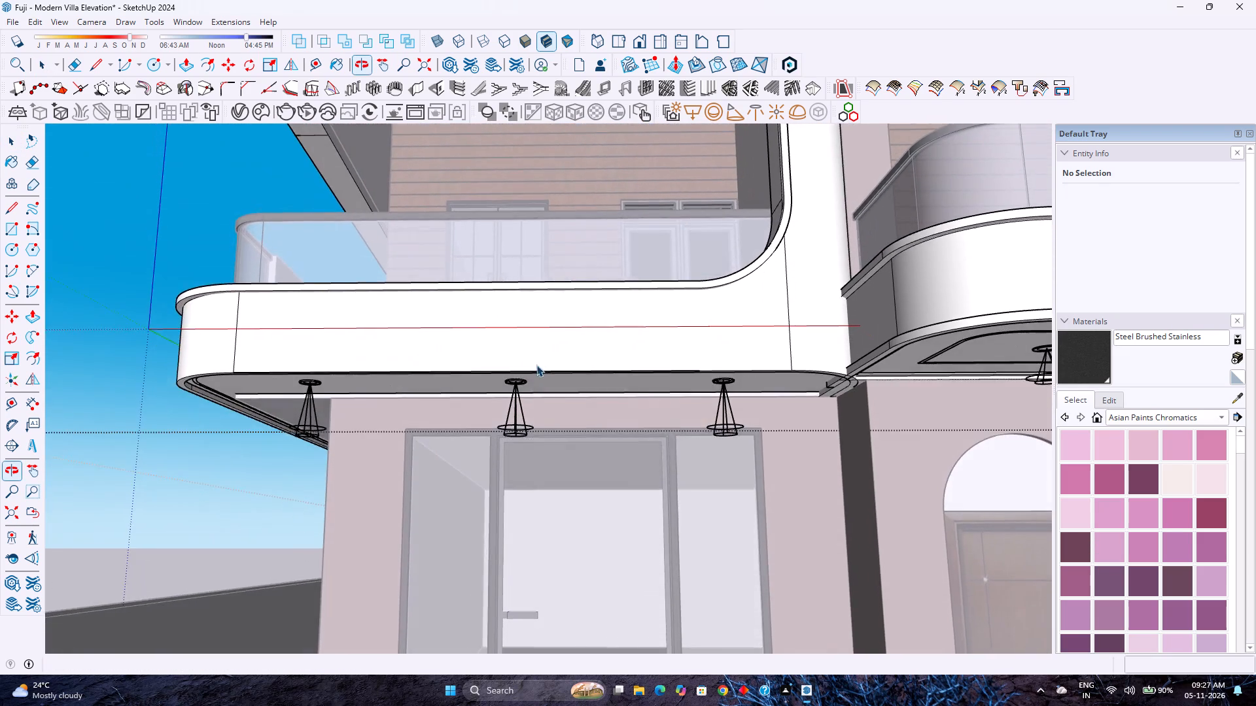
middle_click(538, 361)
middle_click(538, 361)
scroll(537, 361, "down", 3)
scroll(474, 398, "up", 11)
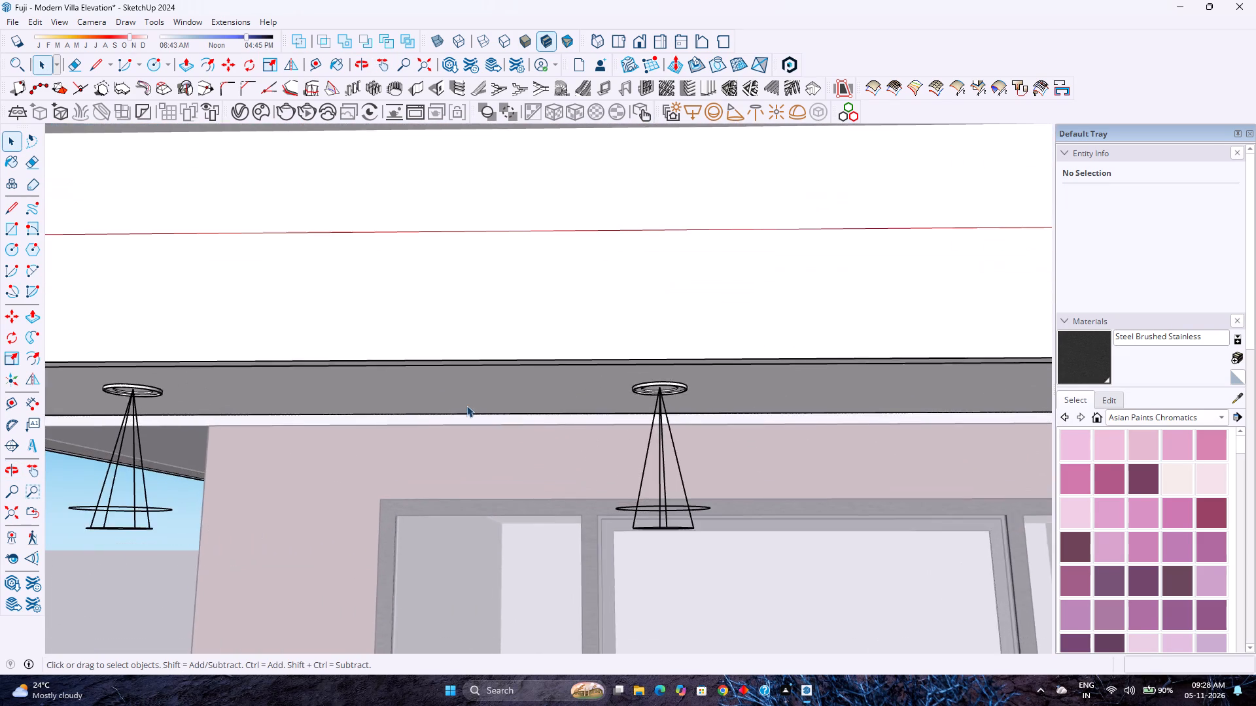
scroll(466, 411, "down", 15)
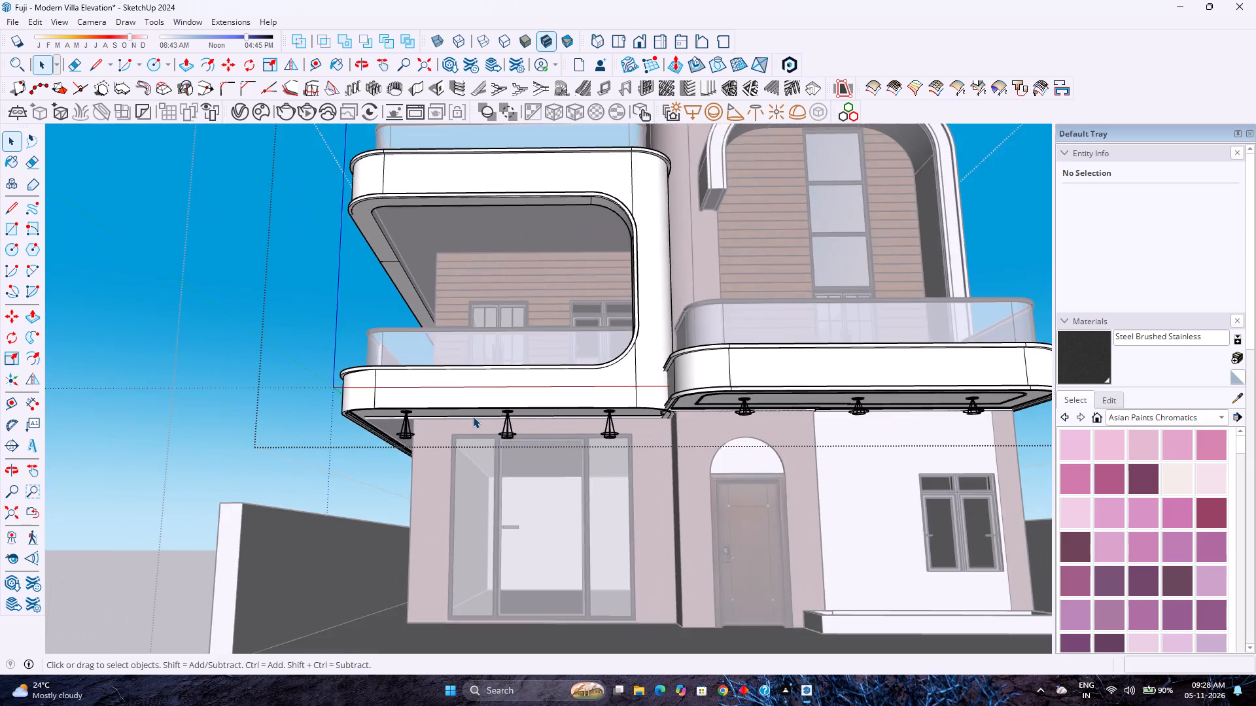
Leave the balcony group's editing to return to the whole villa model.
scroll(473, 416, "down", 9)
left_click(806, 341)
Examine the undersides of both first-floor balconies with their downlights against the finished facade.
scroll(686, 354, "up", 4)
scroll(627, 382, "up", 1)
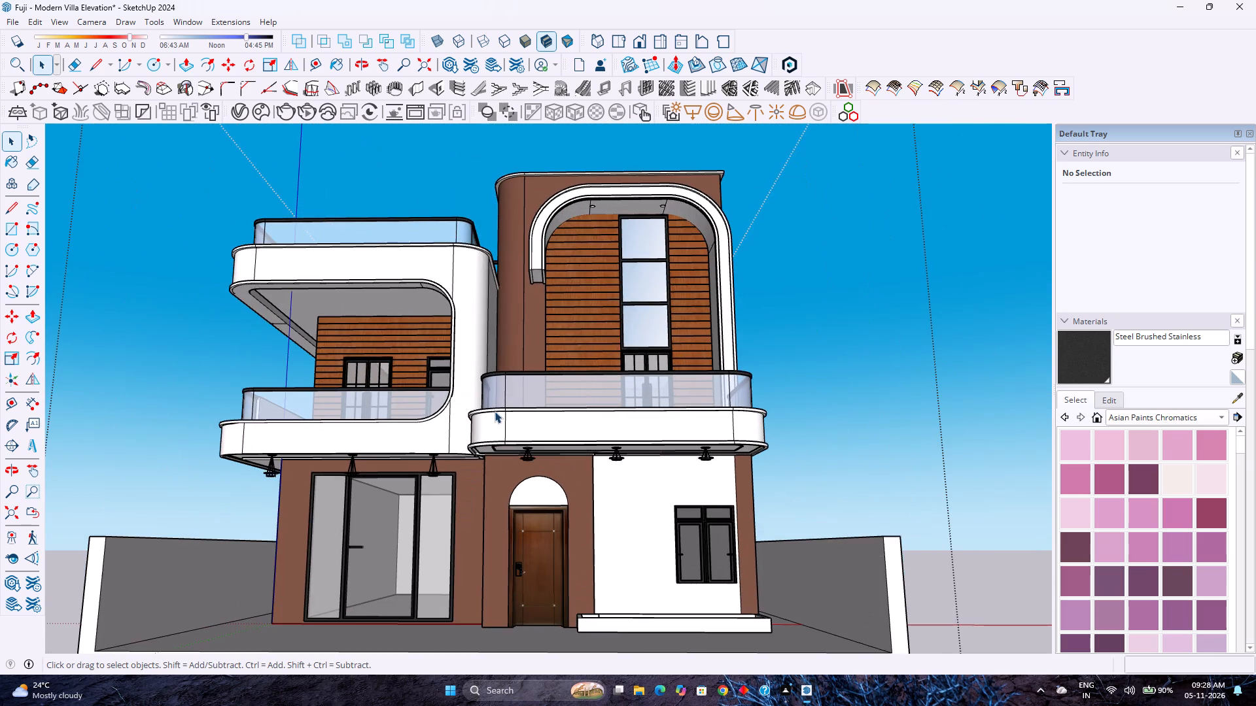
scroll(371, 457, "up", 3)
scroll(571, 452, "up", 3)
scroll(506, 468, "up", 1)
middle_click_drag(506, 468, 521, 401)
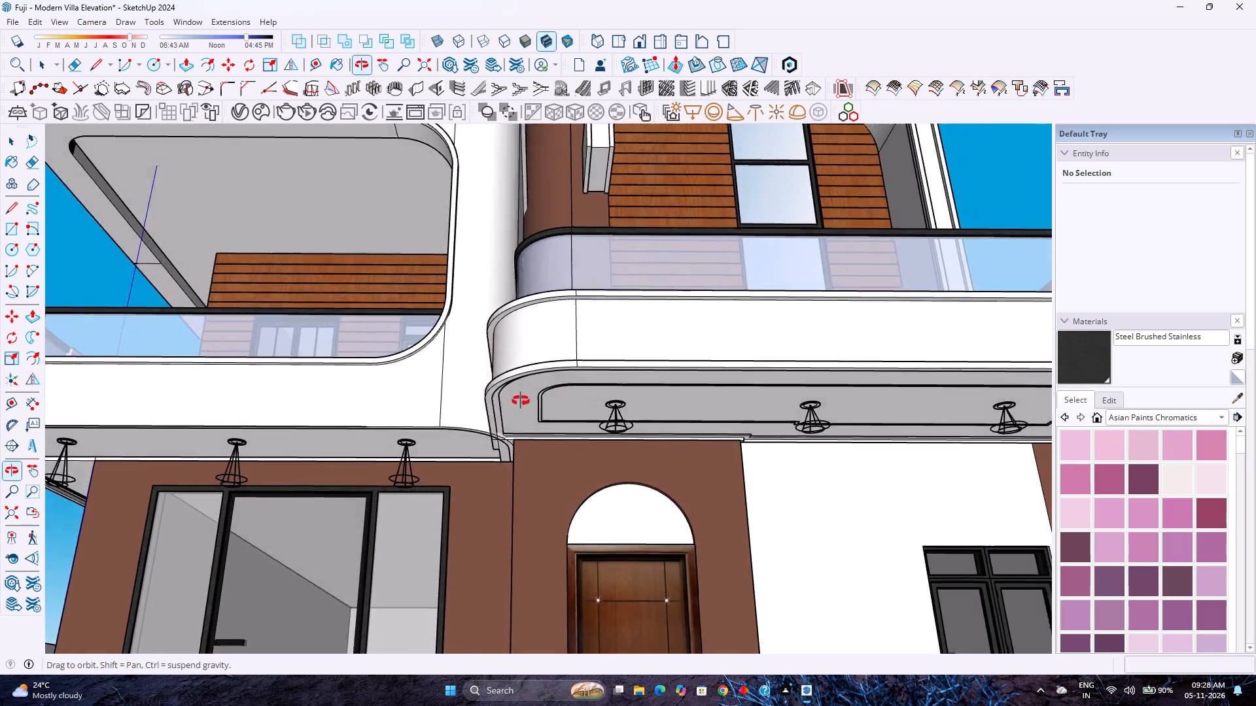
middle_click_drag(521, 401, 477, 436)
middle_click(477, 436)
scroll(477, 436, "down", 11)
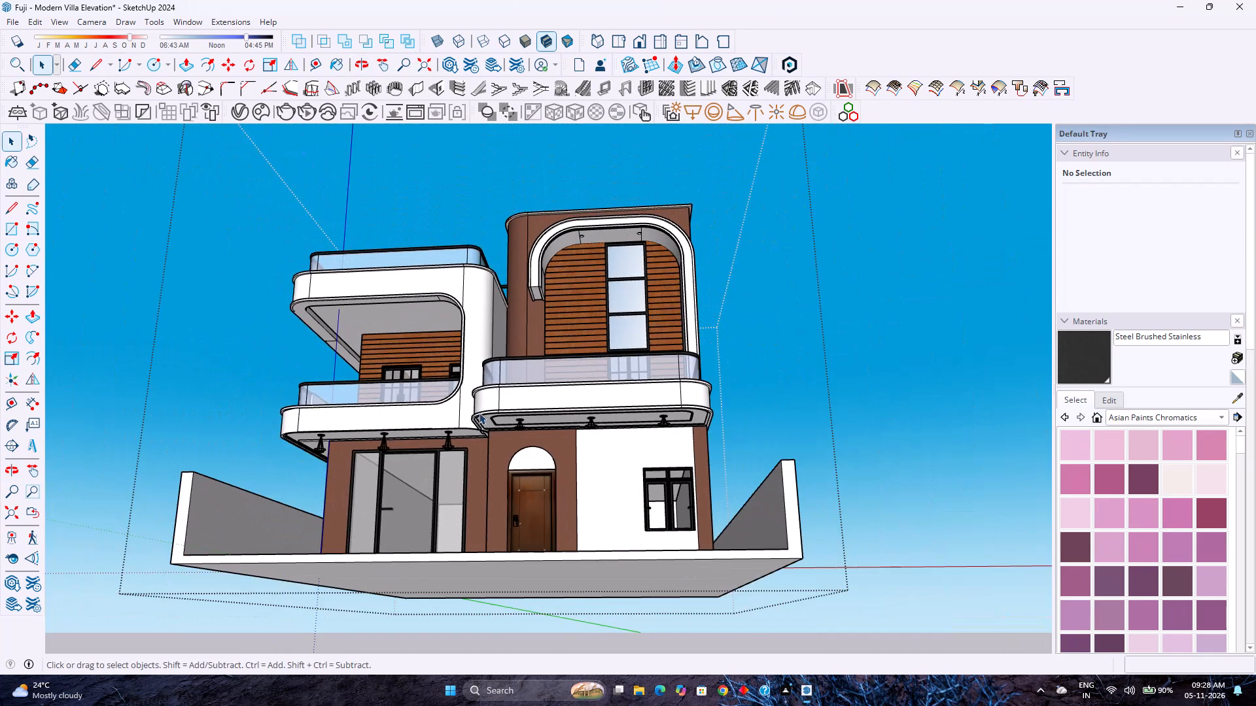
Save the villa model.
key("ctrl+s")
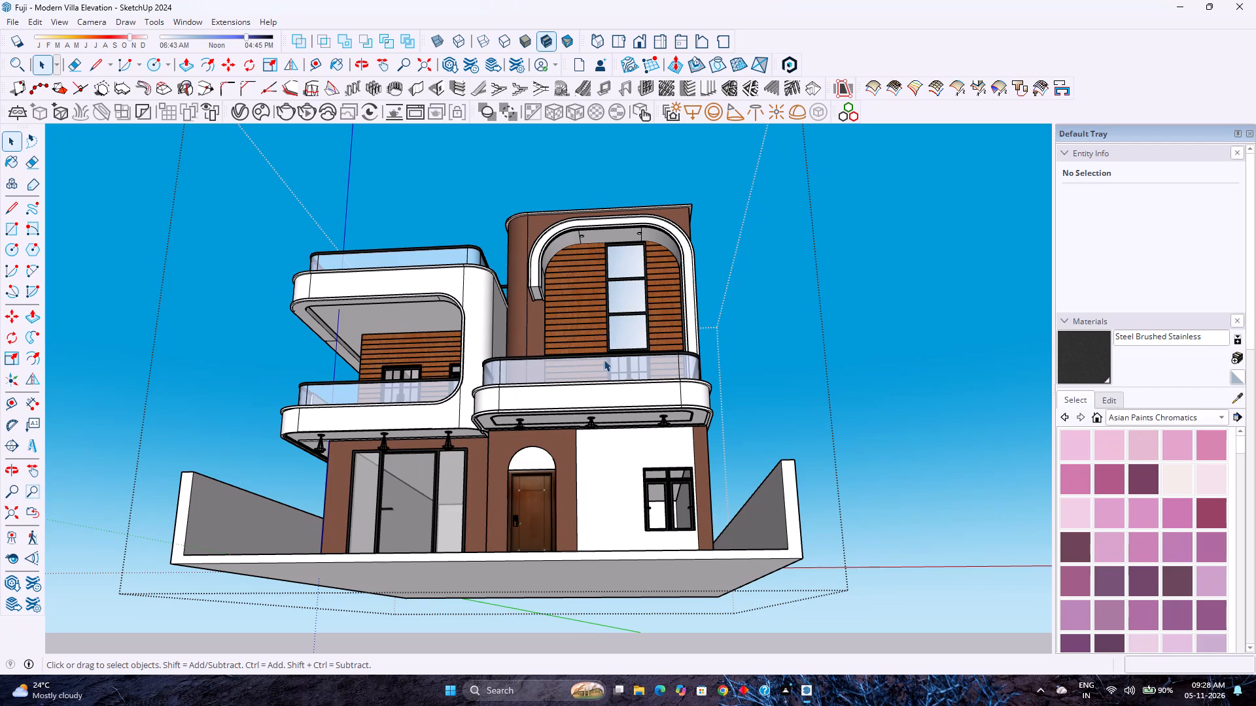
Review the whole villa exterior from the front, from below and from the tower side.
scroll(618, 332, "down", 5)
scroll(470, 379, "up", 8)
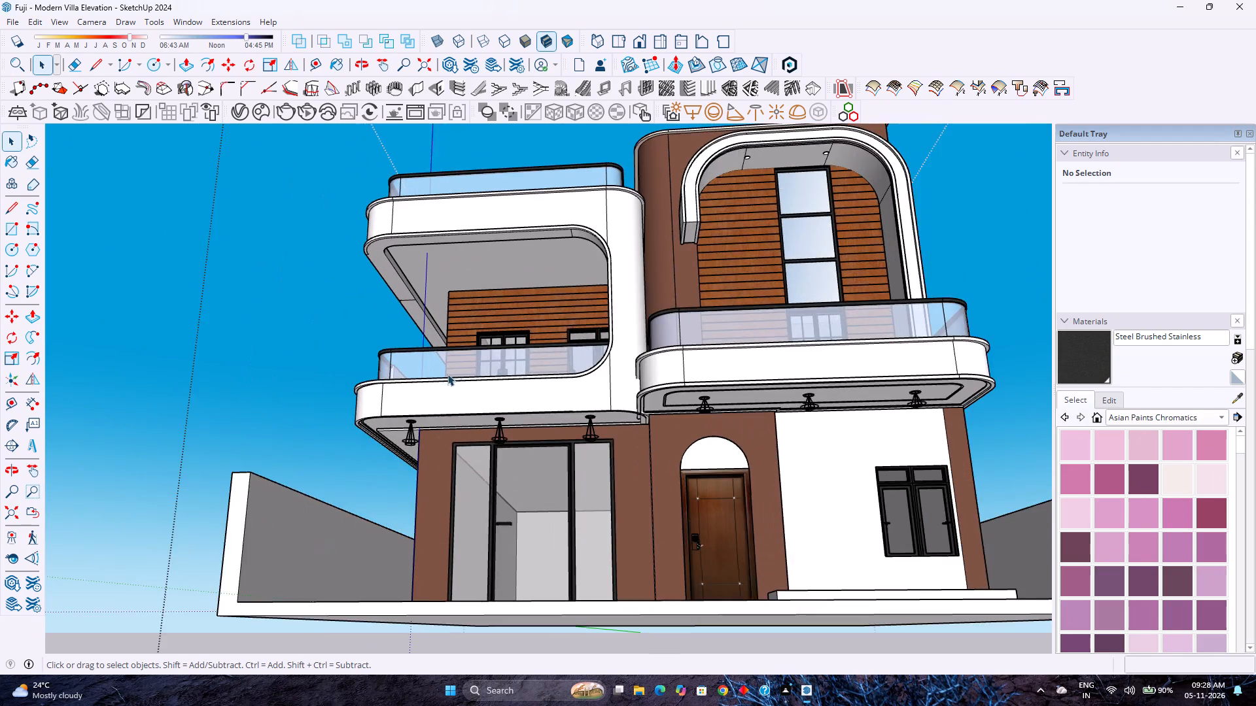
scroll(447, 374, "up", 5)
middle_click_drag(459, 378, 494, 406)
middle_click(494, 406)
scroll(494, 406, "down", 2)
scroll(485, 401, "up", 1)
scroll(485, 400, "down", 7)
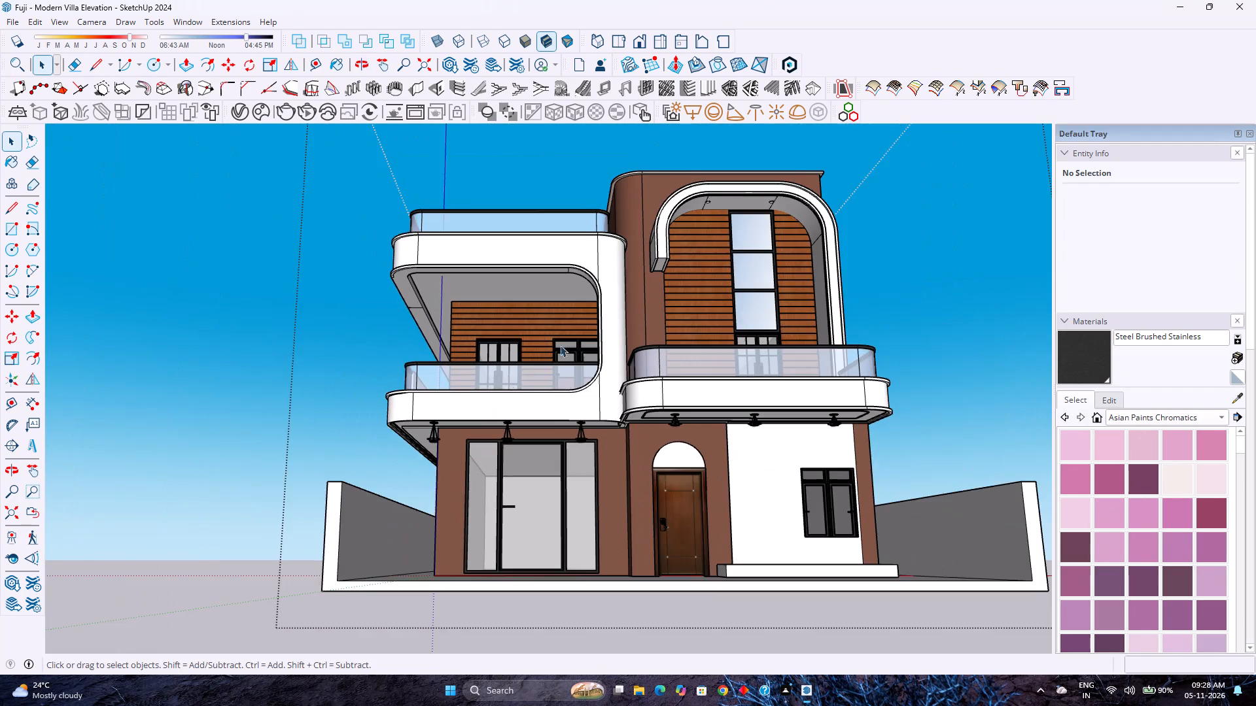
middle_click_drag(574, 340, 290, 488)
middle_click_drag(290, 488, 311, 469)
middle_click_drag(478, 396, 587, 352)
middle_click(595, 348)
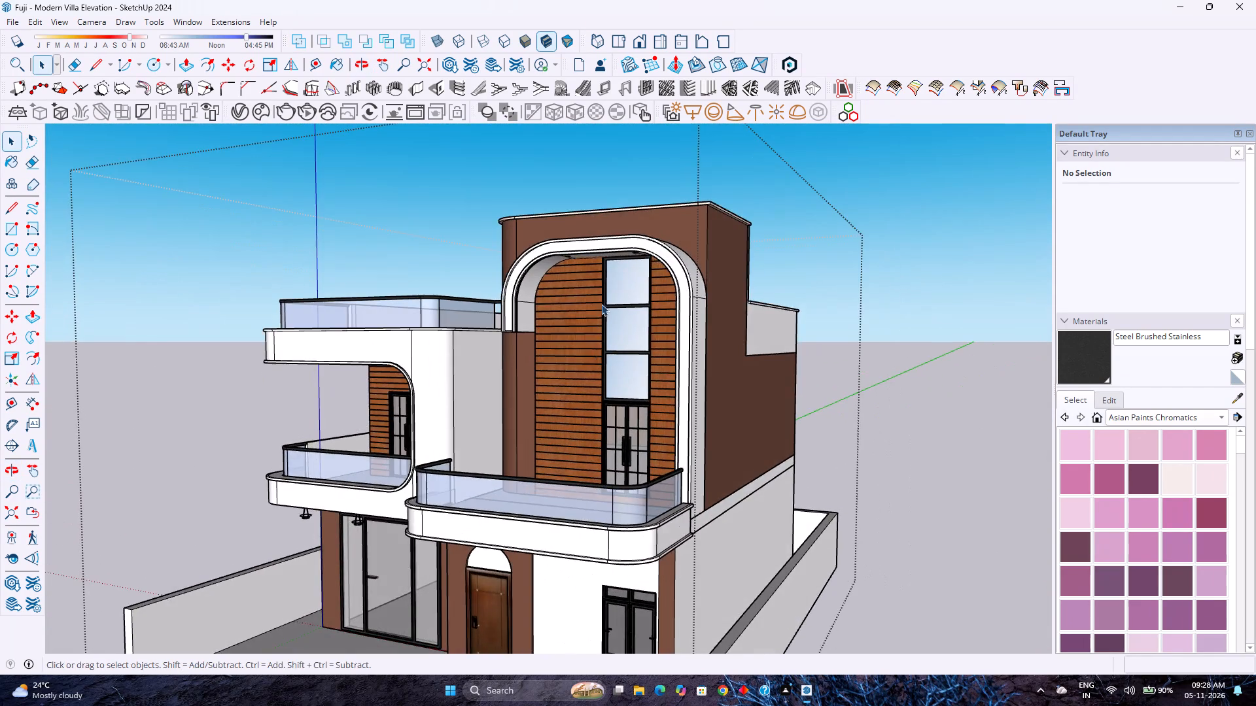
Examine the two downlights in the underside of the tower arch and the facade from below.
scroll(597, 299, "up", 4)
middle_click_drag(542, 285, 643, 222)
middle_click(643, 222)
middle_click(646, 220)
middle_click(646, 220)
middle_click(646, 220)
scroll(646, 220, "up", 7)
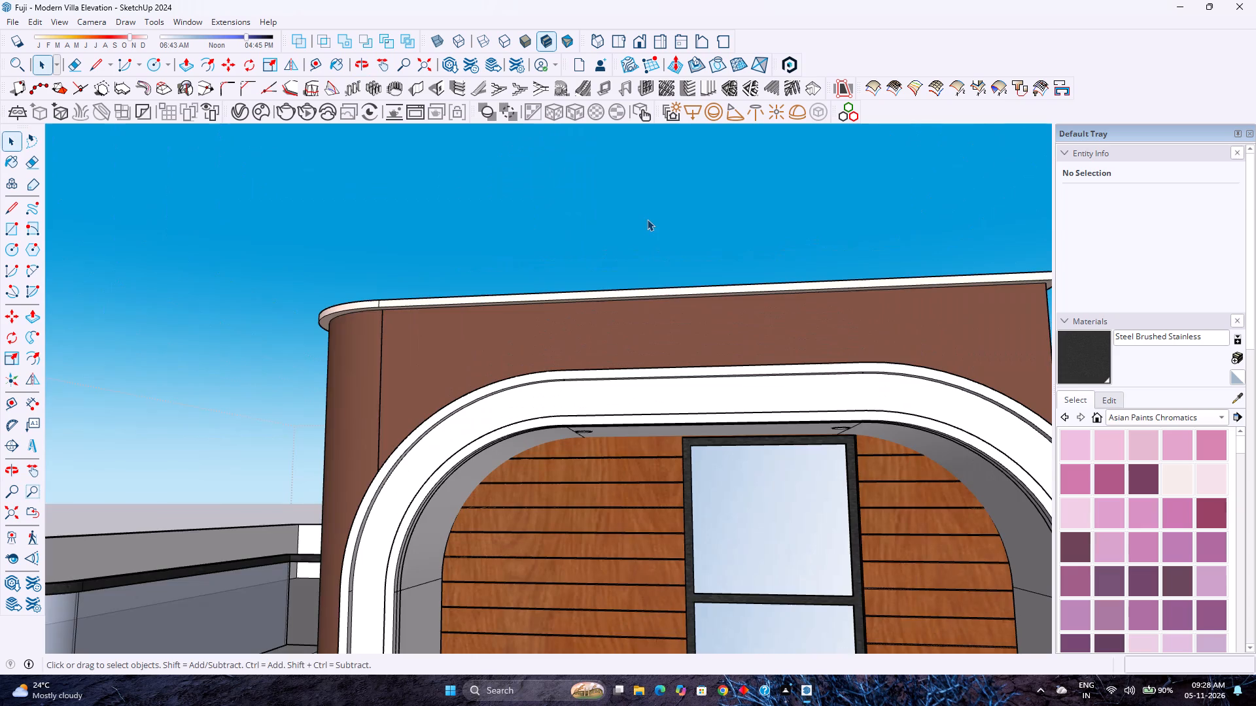
middle_click_drag(651, 217, 619, 261, "shift")
middle_click(619, 261, "shift")
middle_click_drag(594, 405, 640, 291)
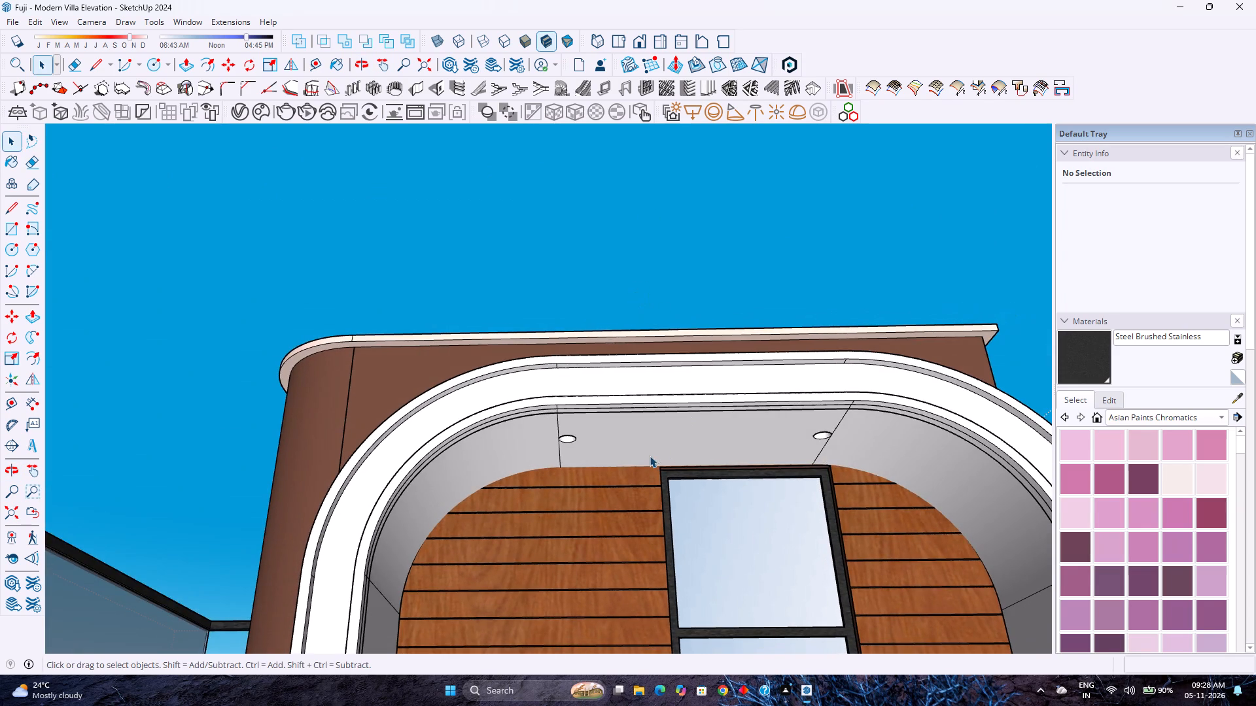
scroll(650, 456, "up", 5)
scroll(510, 452, "up", 4)
middle_click_drag(508, 450, 516, 386)
middle_click(508, 394)
scroll(504, 401, "down", 2)
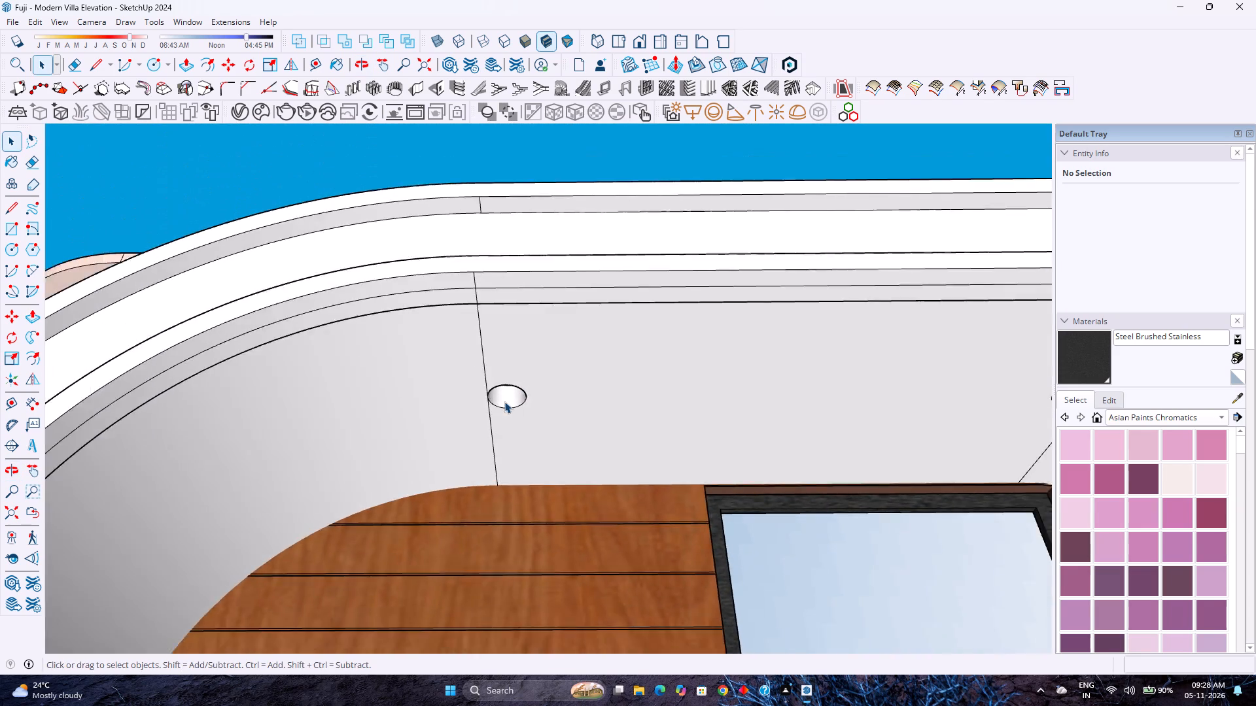
scroll(504, 401, "down", 20)
scroll(504, 401, "down", 4)
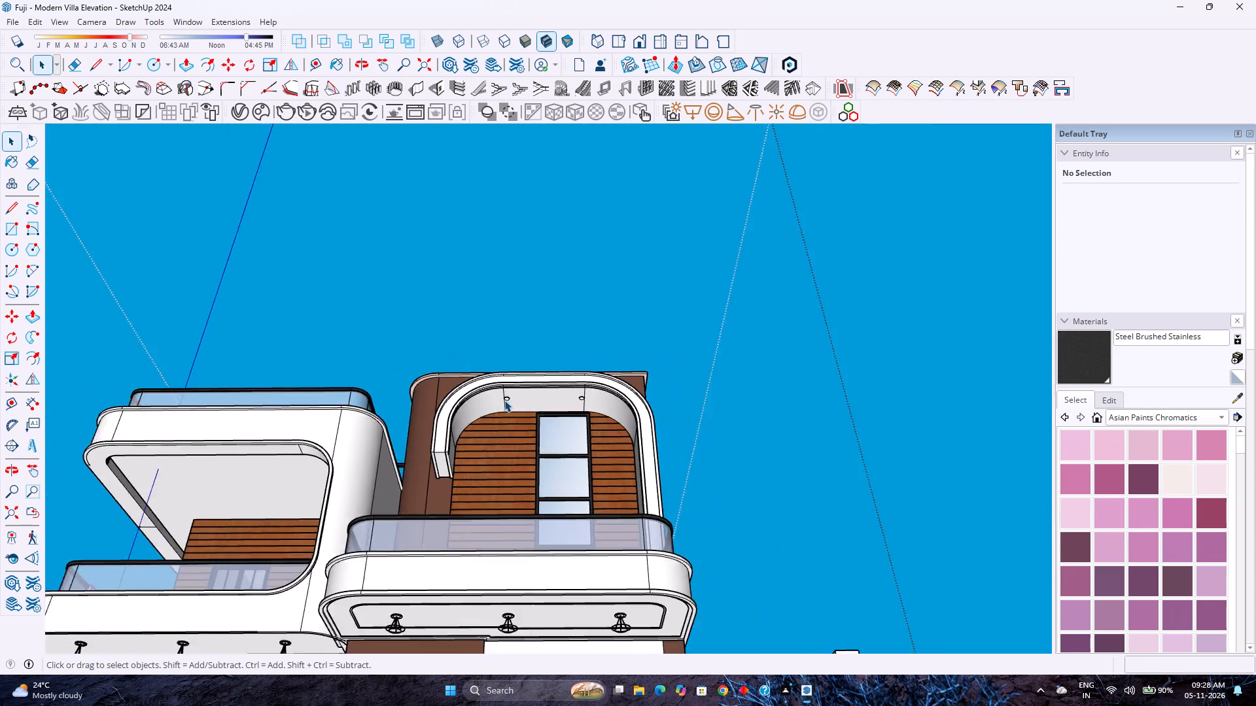
scroll(504, 400, "down", 6)
middle_click_drag(507, 403, 519, 444)
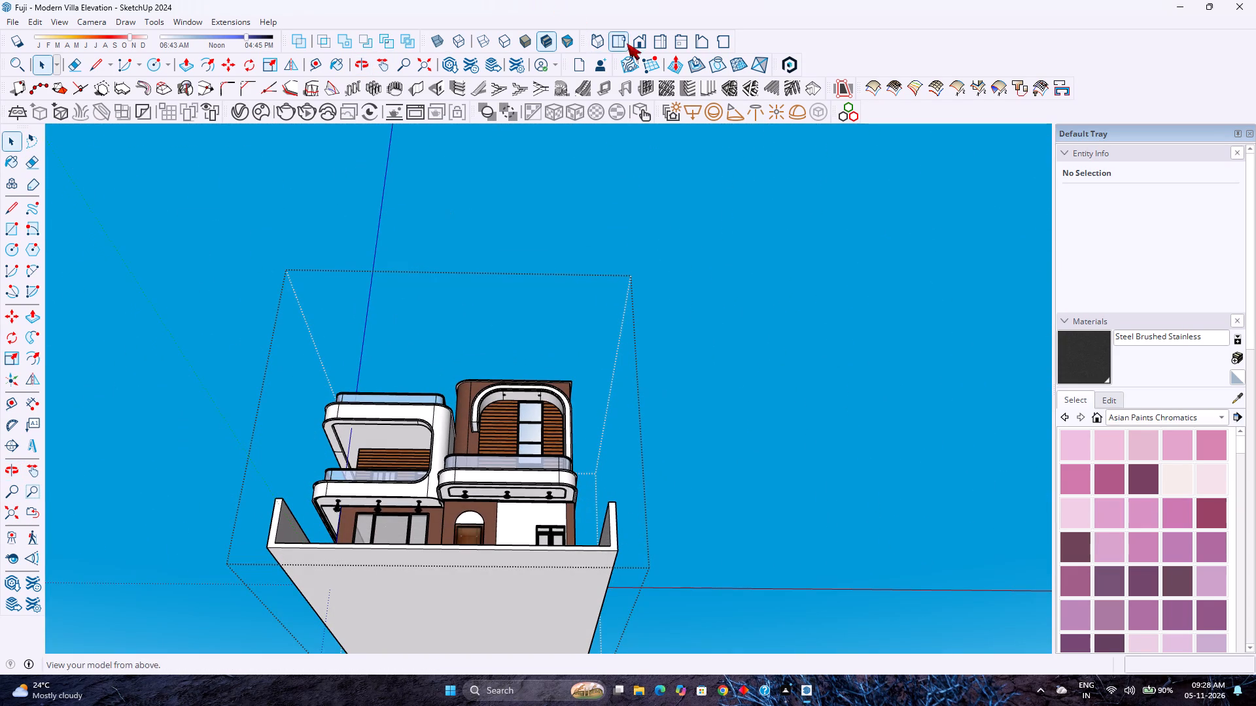
Frame the whole villa in the front view and render it interactively in V-Ray.
left_click(633, 41)
scroll(597, 403, "up", 4)
scroll(440, 416, "up", 2)
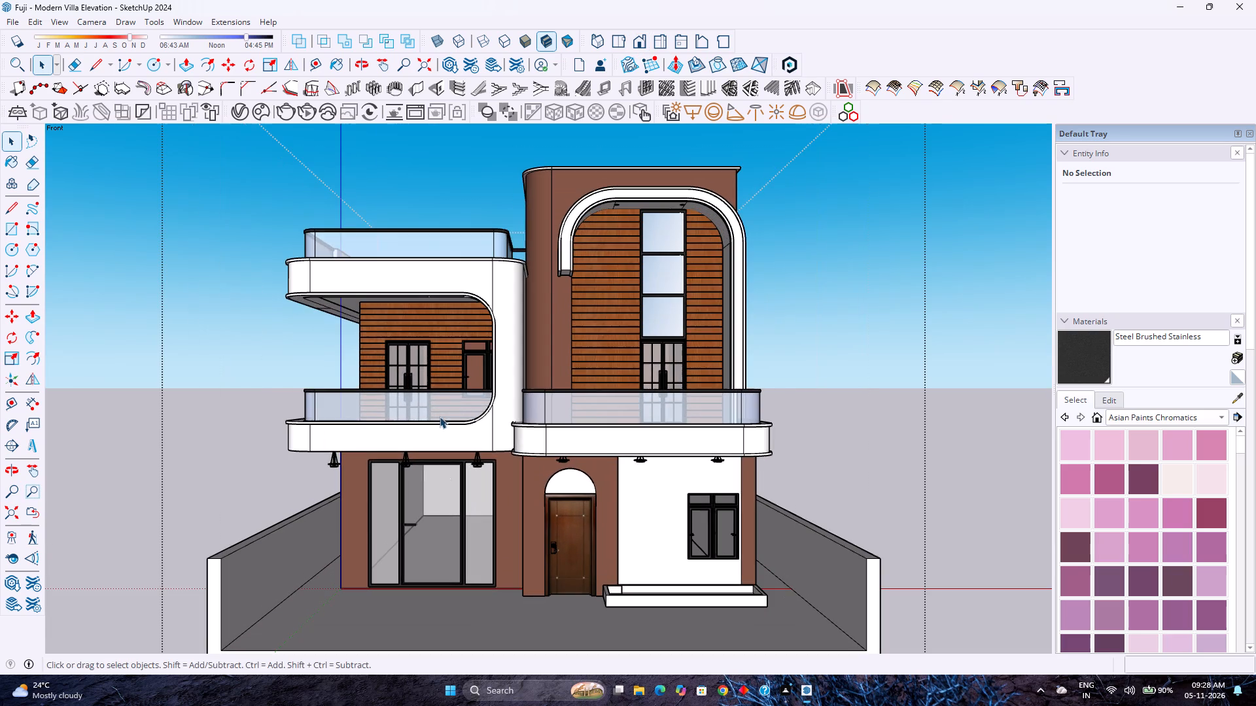
middle_click_drag(491, 405, 488, 387, "shift")
middle_click(488, 387, "shift")
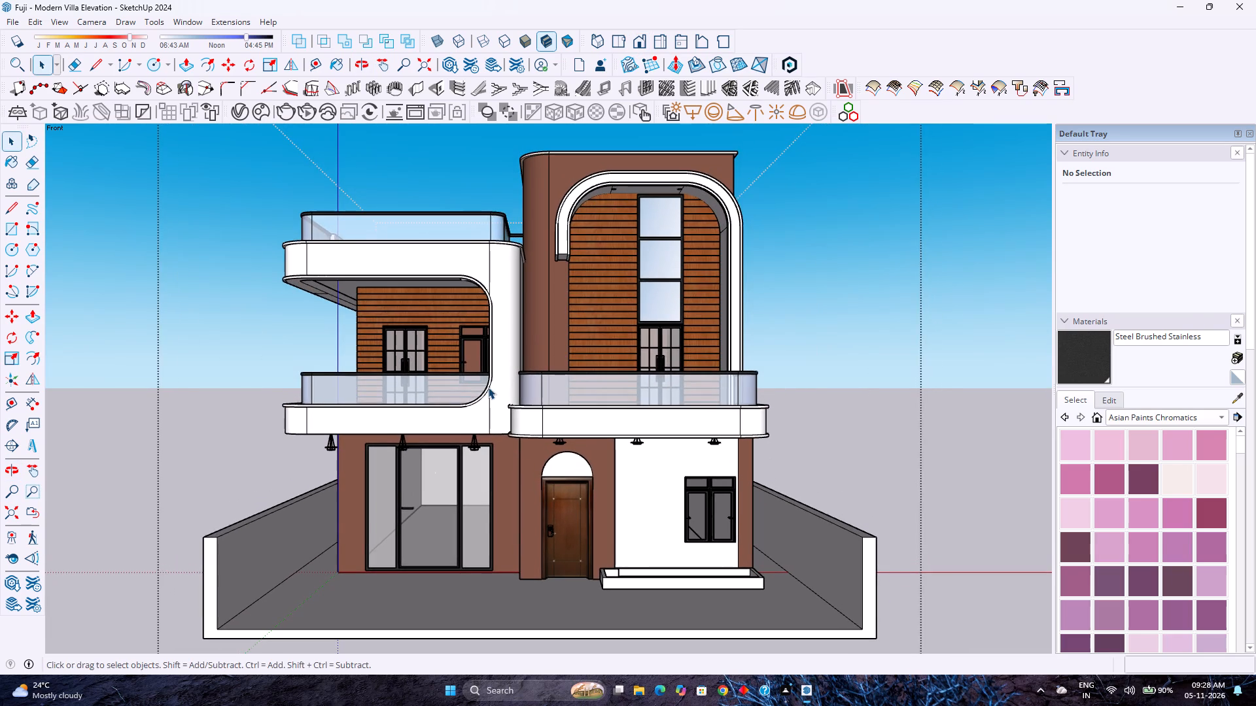
middle_click_drag(492, 387, 503, 389, "shift")
middle_click(503, 389, "shift")
scroll(503, 389, "up", 1)
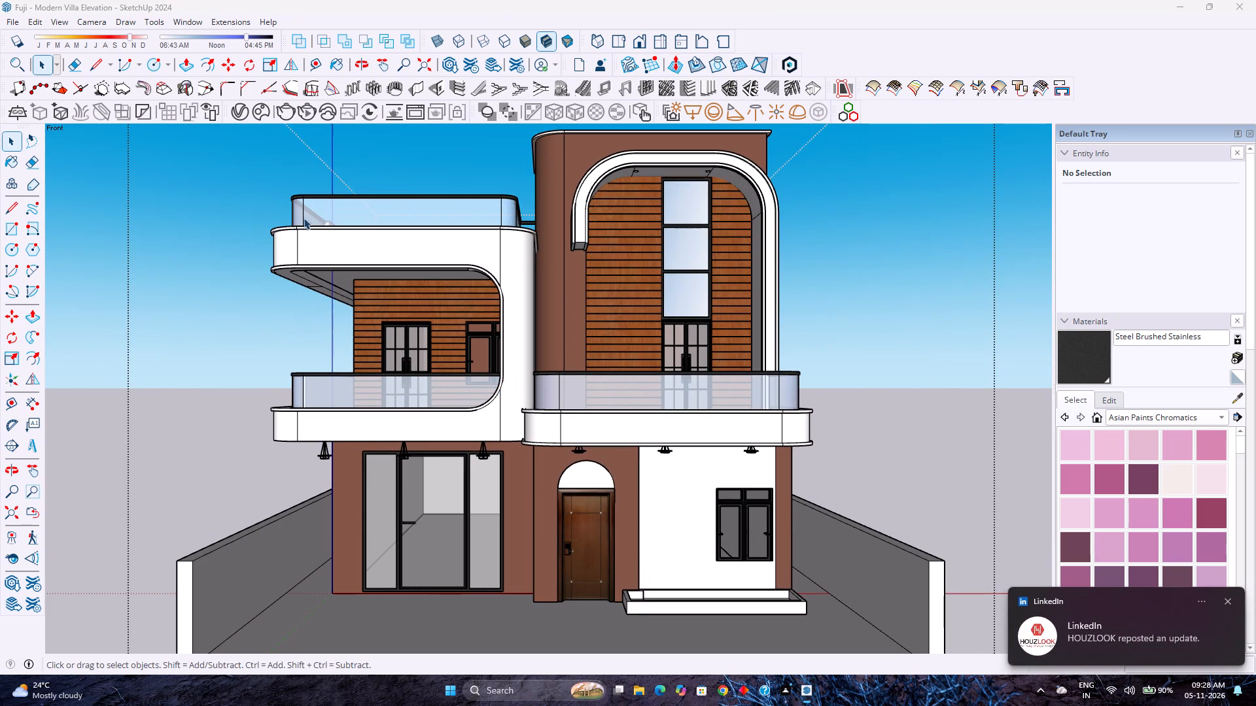
left_click(305, 113)
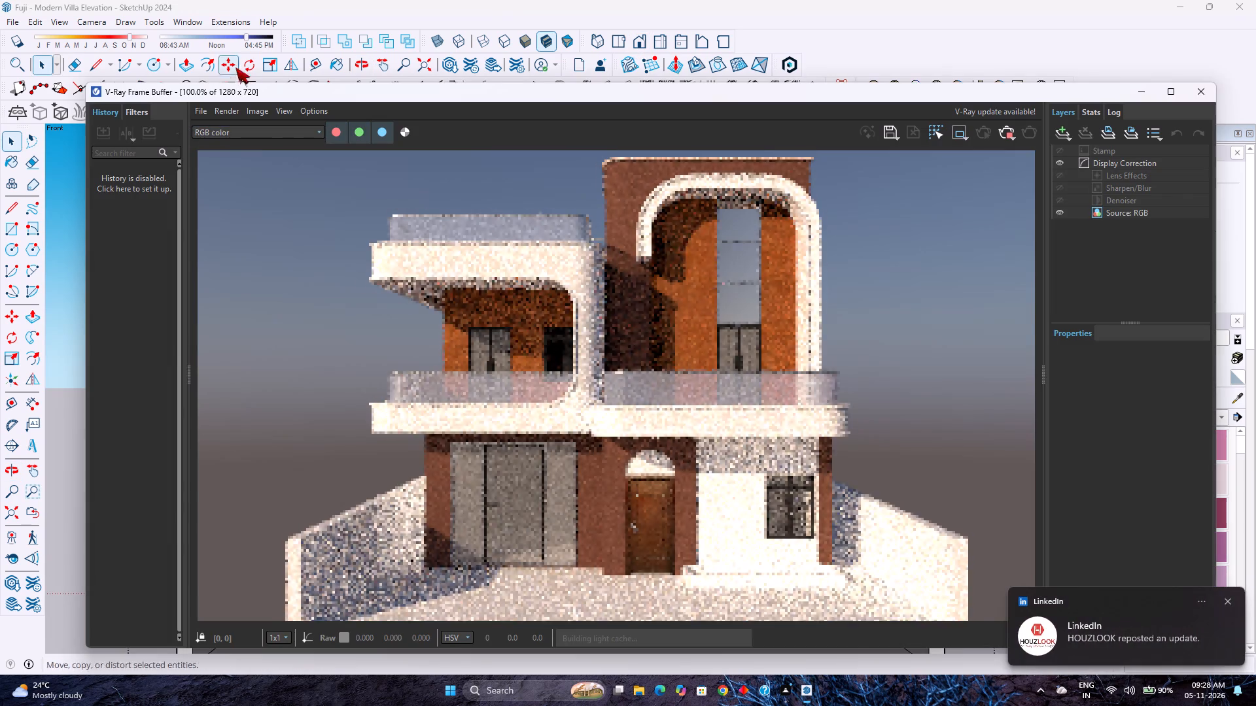
left_click_drag(800, 98, 756, 125)
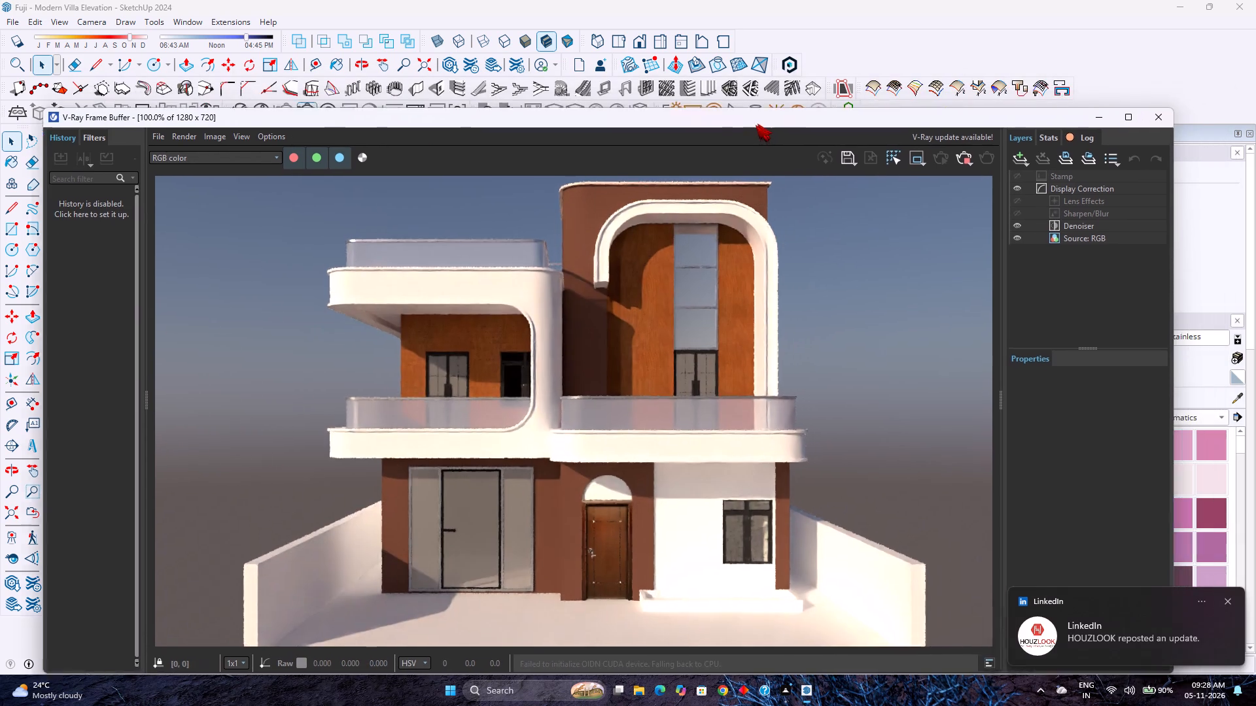
left_click_drag(756, 125, 720, 111)
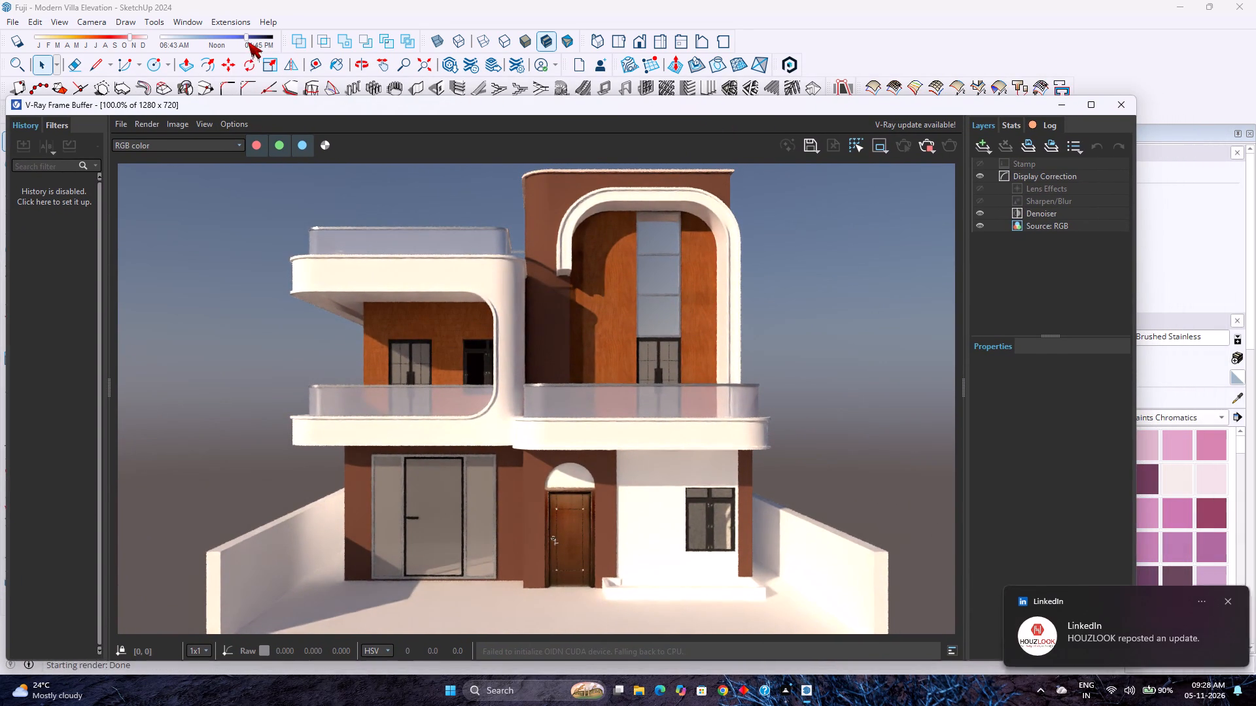
Shift the model's sun time later, close to sunset, to give the interactive render dusk lighting.
left_click(249, 39)
left_click(241, 36)
left_click_drag(241, 36, 264, 38)
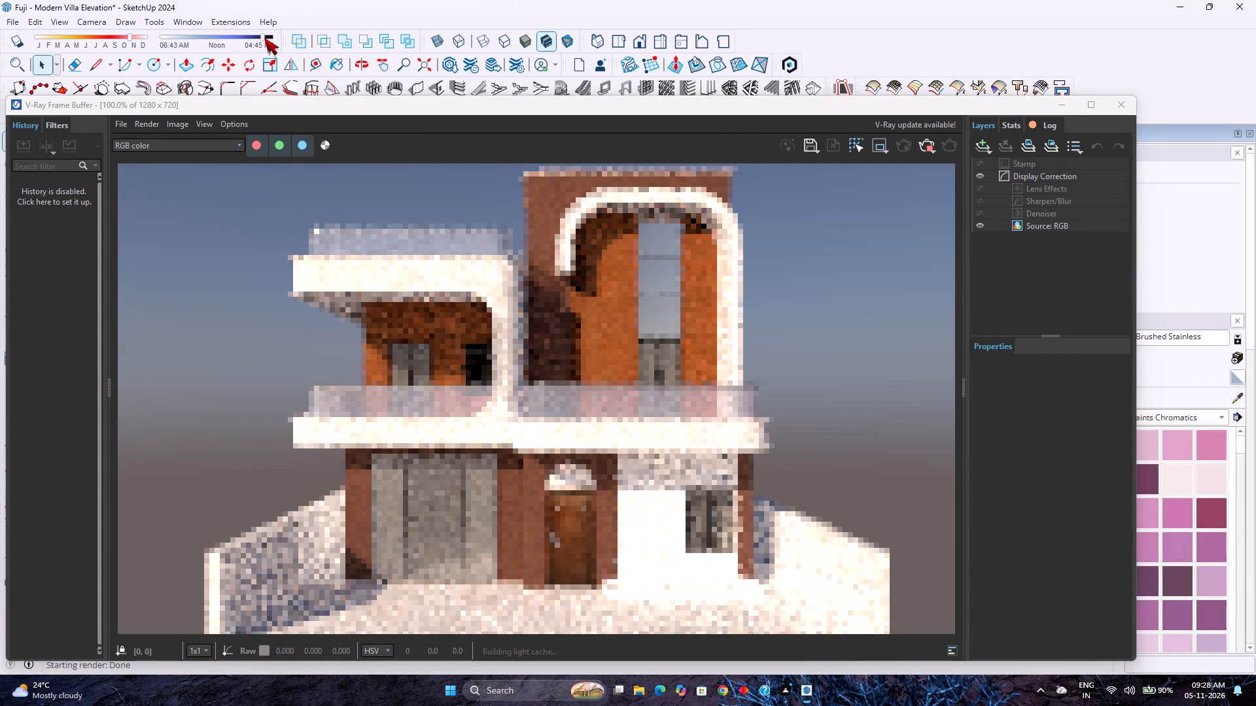
left_click_drag(264, 38, 267, 39)
left_click_drag(602, 112, 600, 131)
In the V-Ray Asset Editor, try Radiant power (W) for the Spot Light, then set its units to Radiance (W/m^2/sr).
left_click(245, 110)
left_click_drag(343, 124, 346, 124)
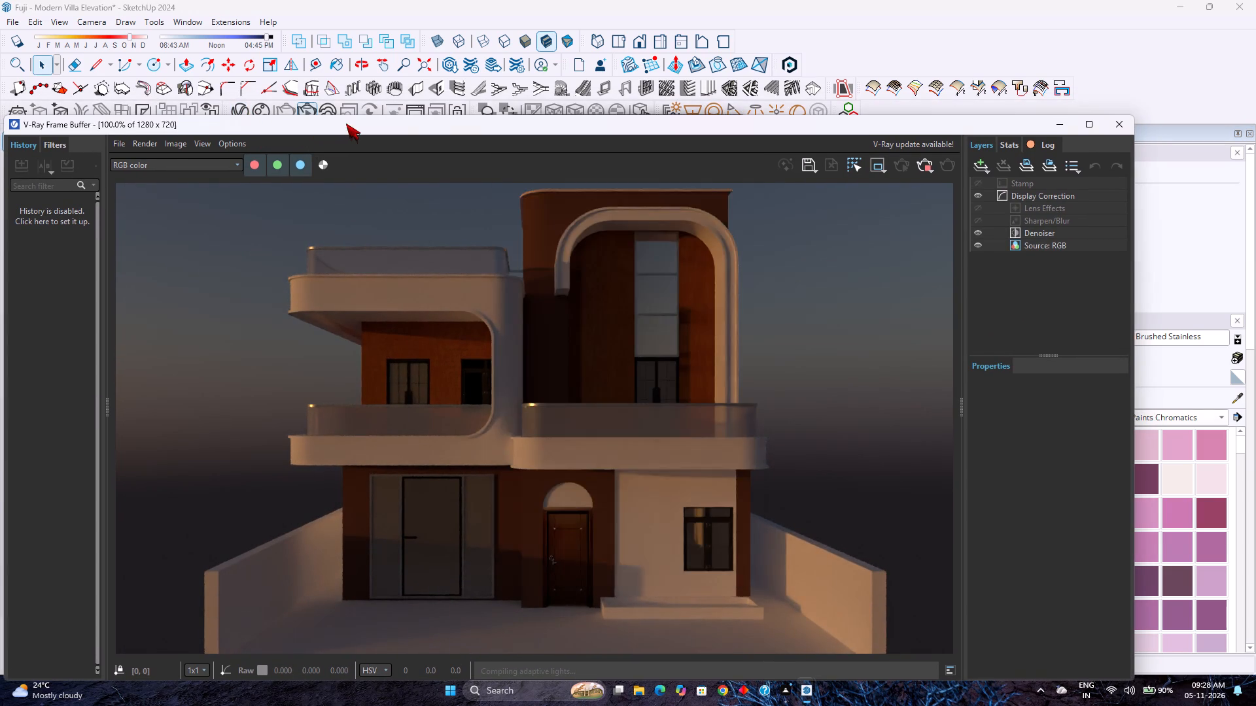
left_click_drag(346, 124, 343, 96)
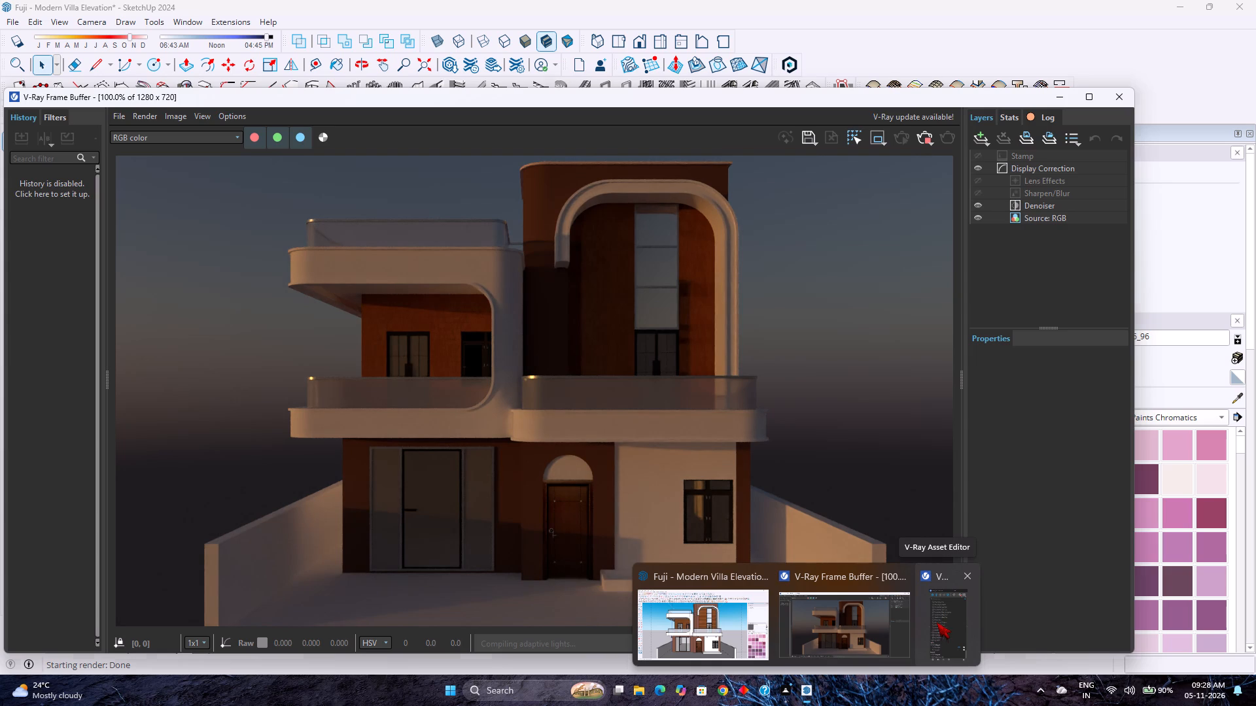
left_click(937, 622)
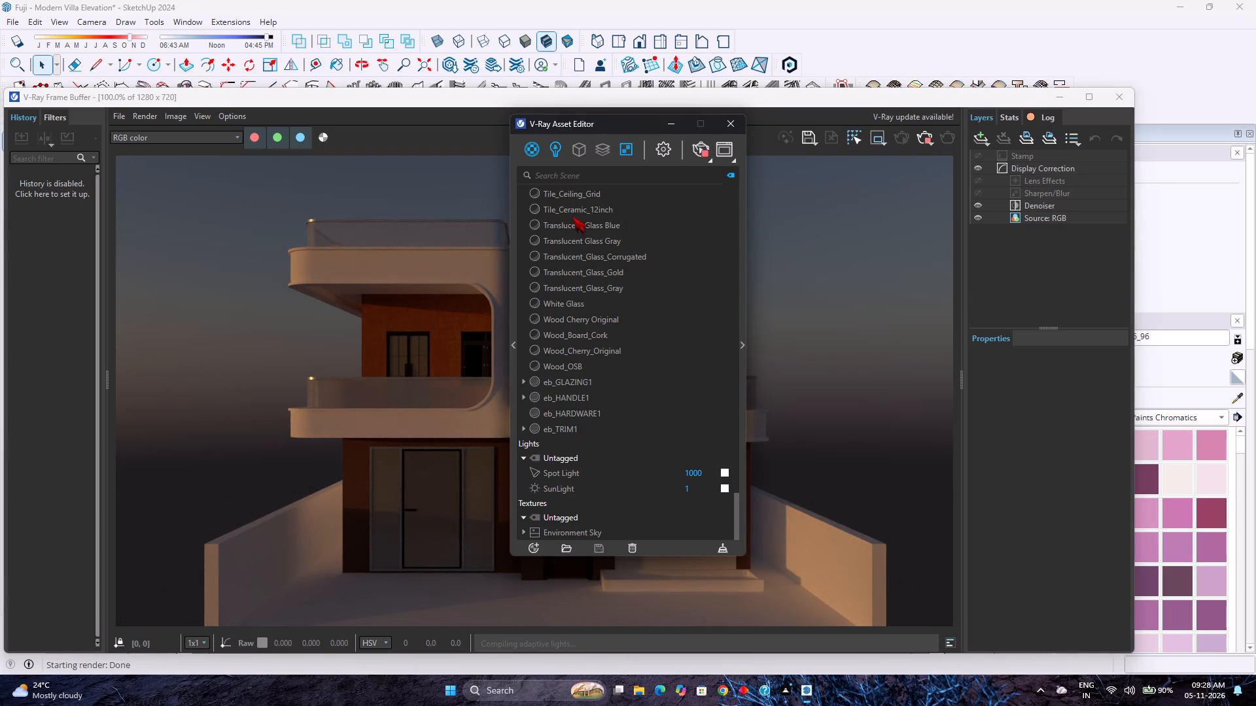
left_click(577, 473)
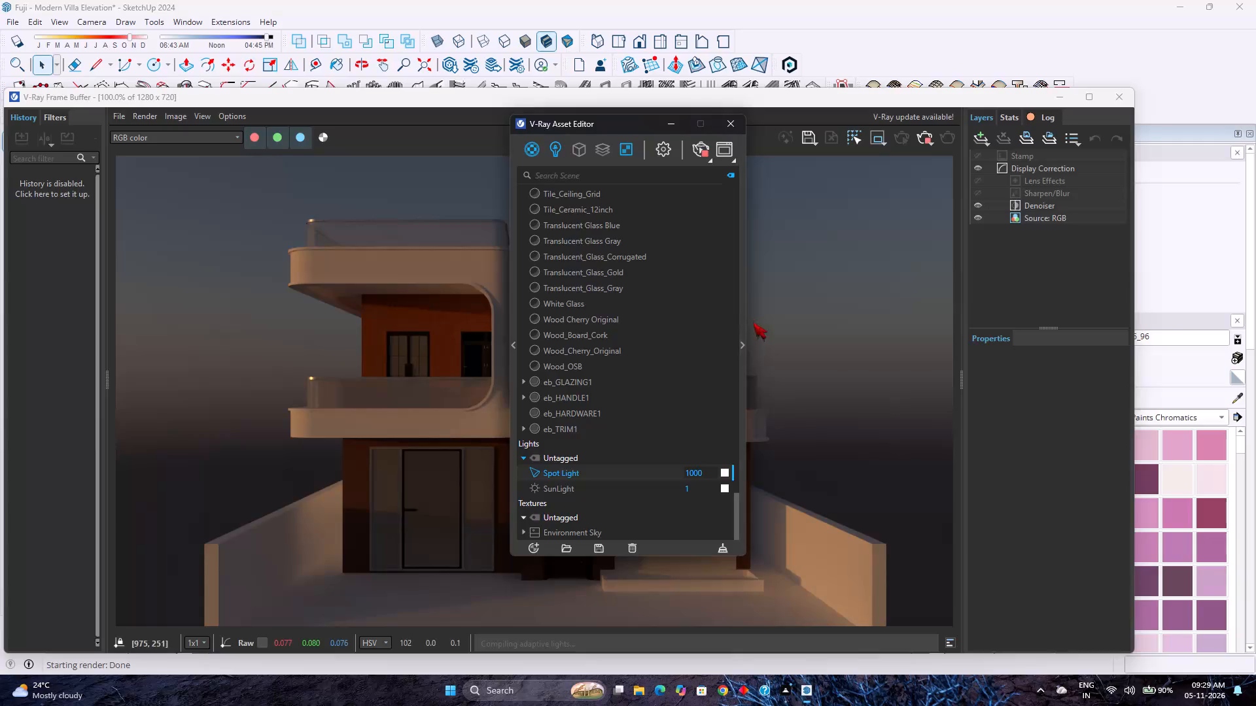
left_click(743, 338)
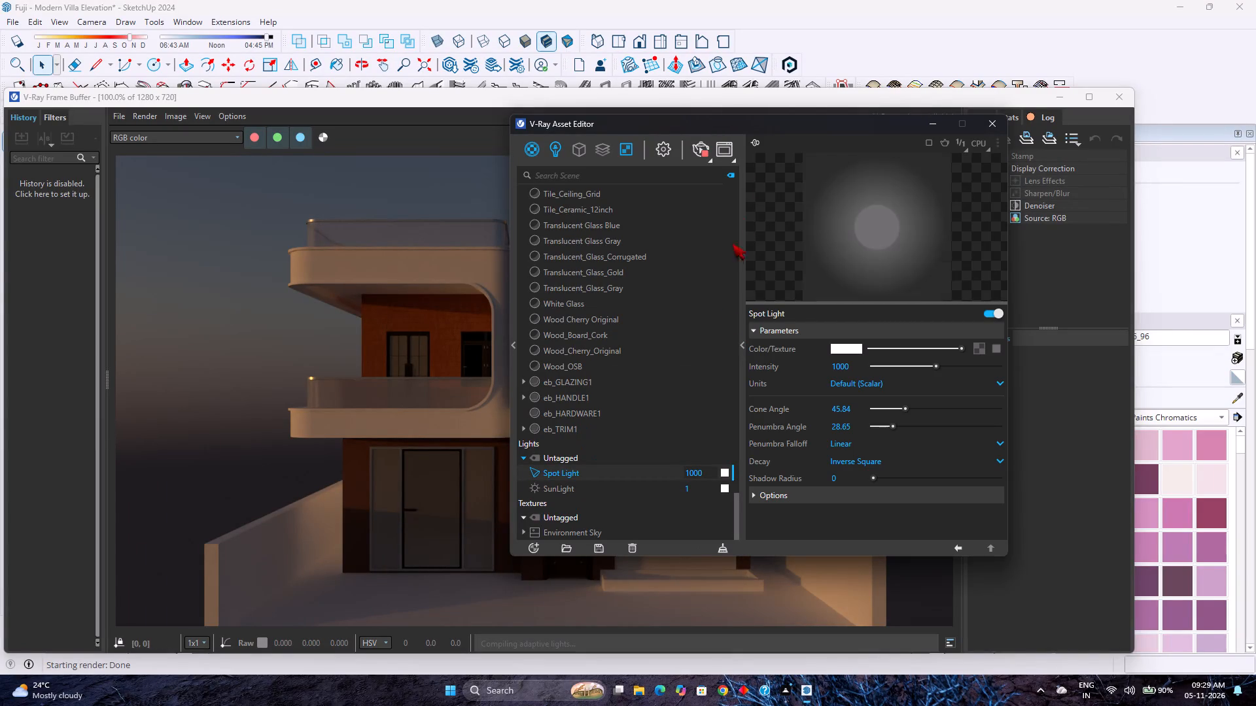
left_click_drag(756, 120, 887, 105)
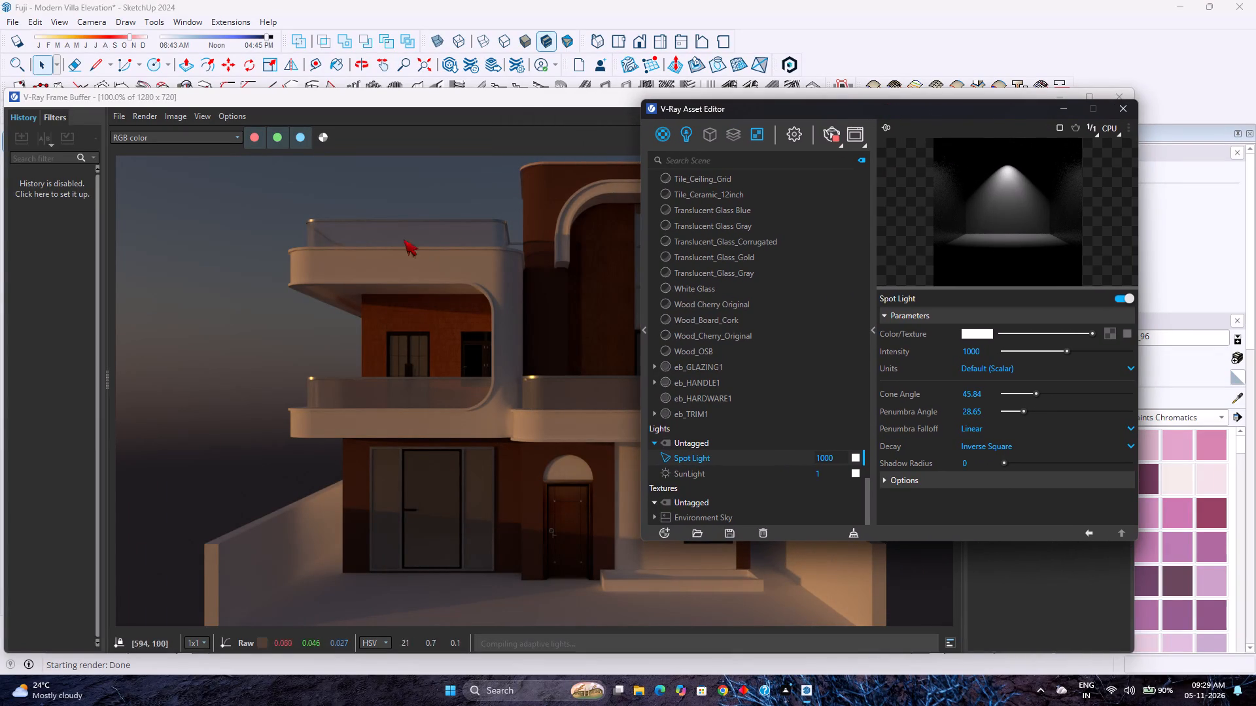
left_click(1035, 367)
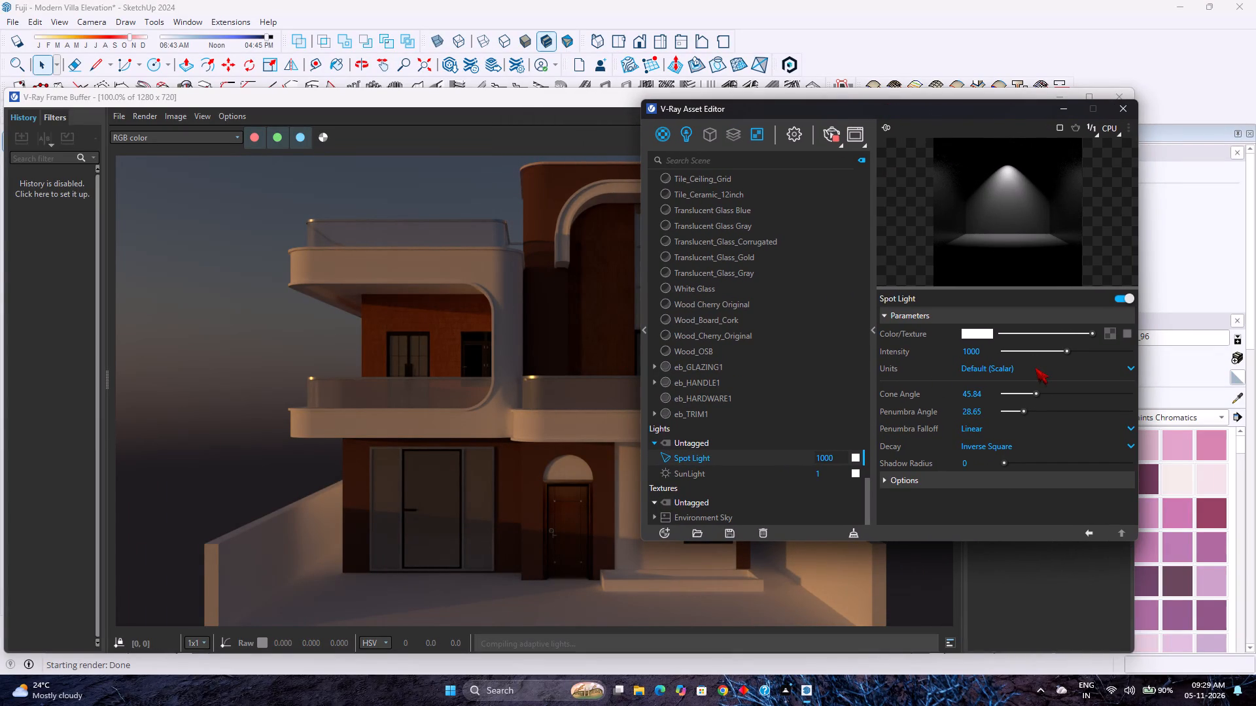
left_click(966, 441)
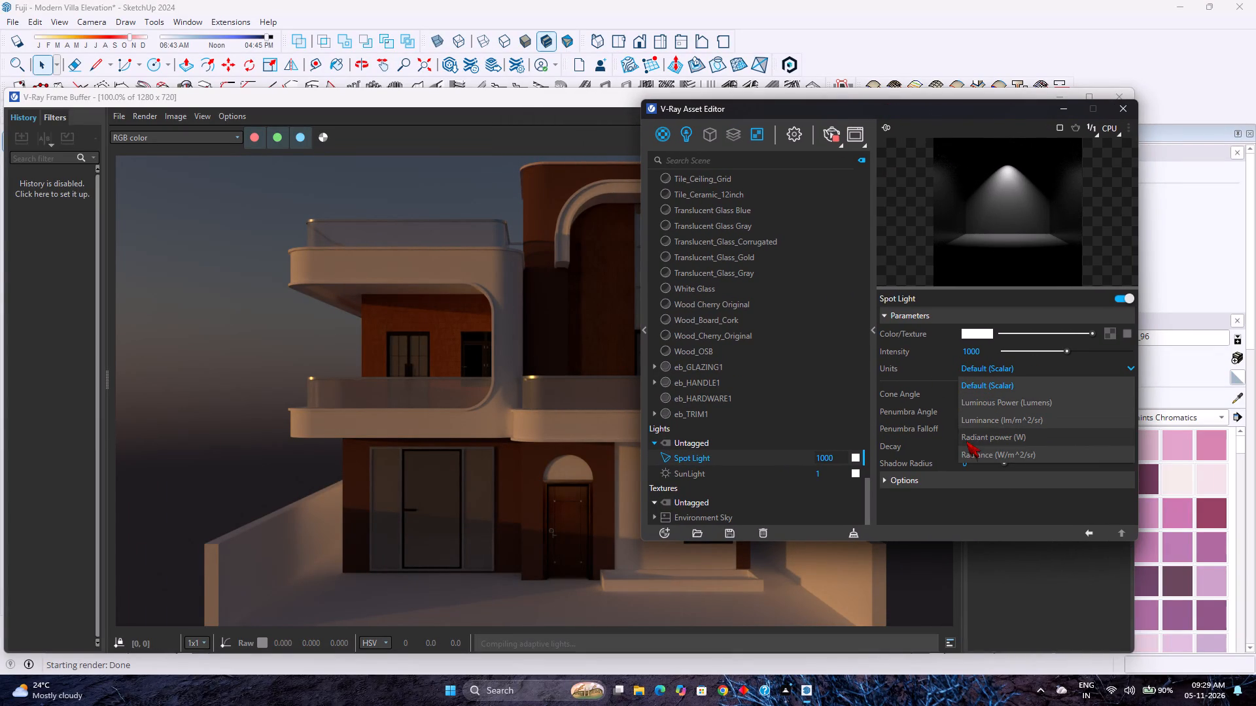
left_click(1002, 367)
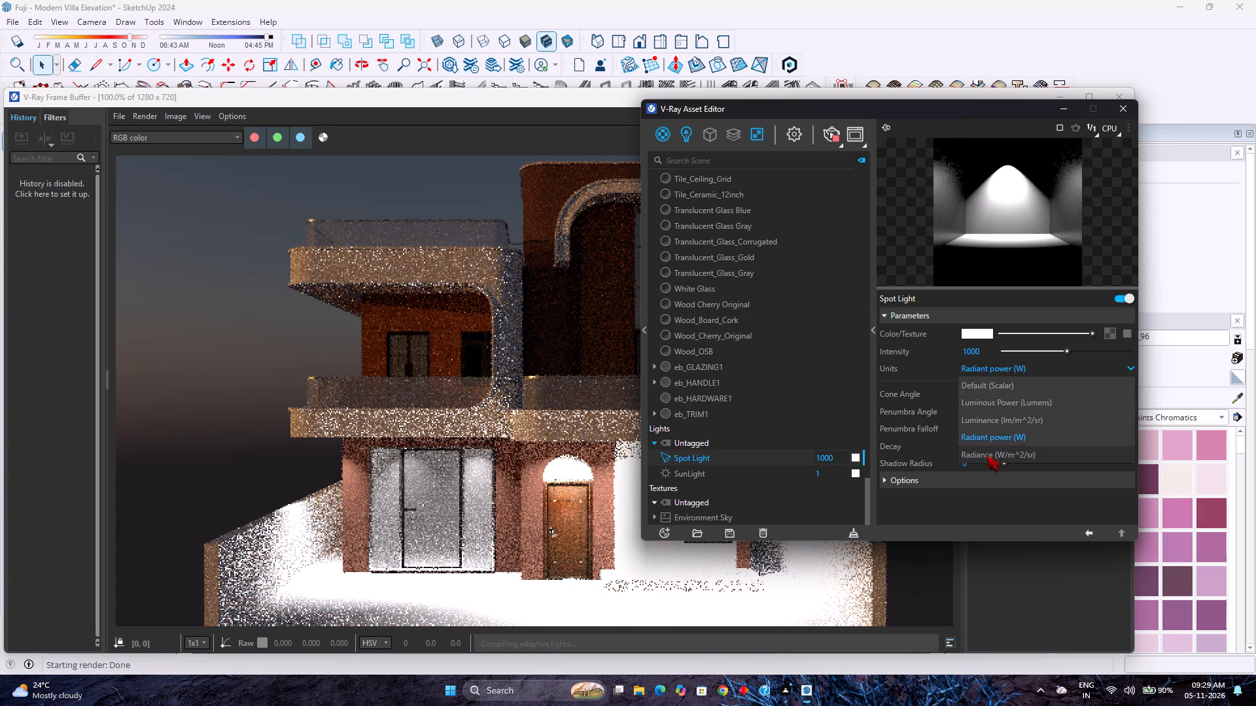
left_click(986, 455)
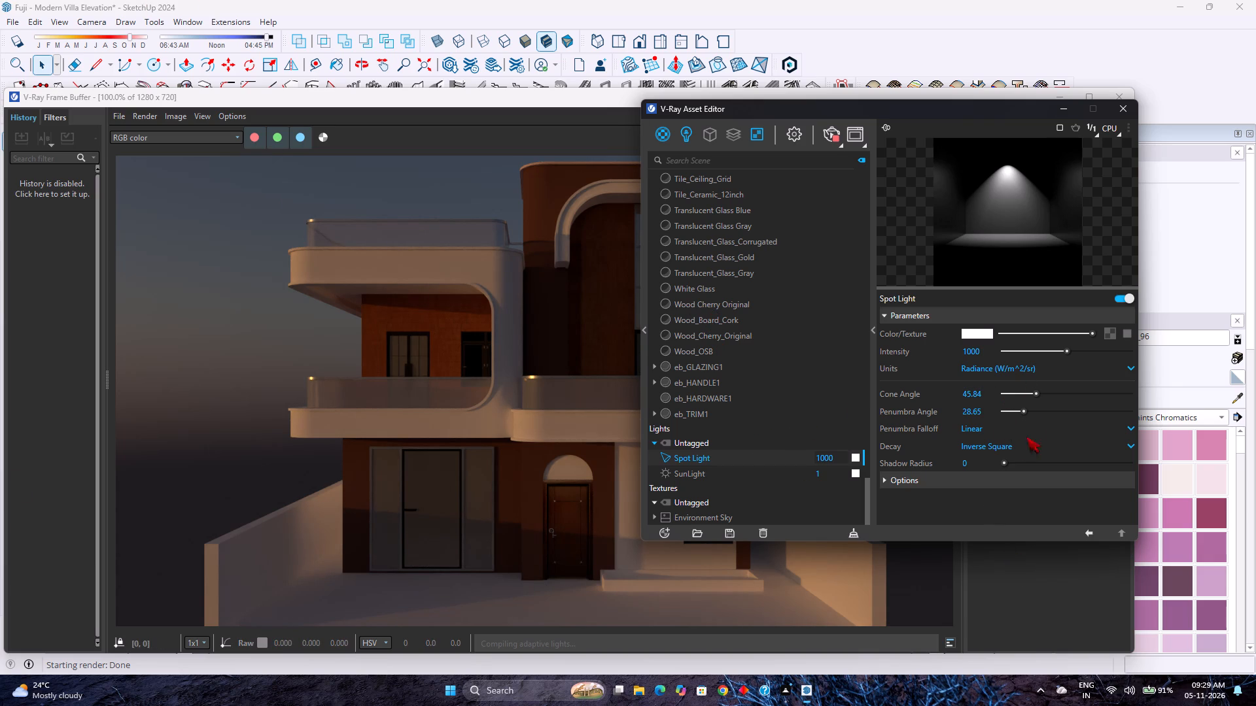
left_click(1034, 369)
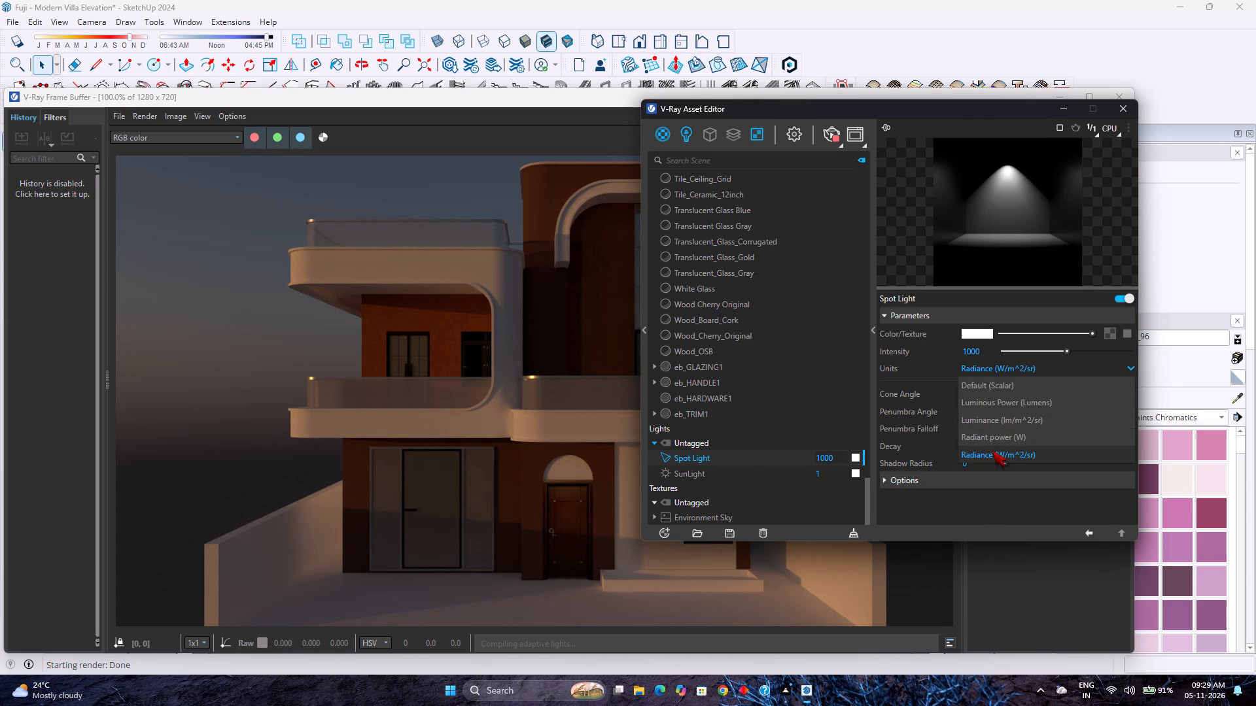
left_click(992, 450)
Set the Spot Light's penumbra falloff to Smooth Cubic and its decay to Inverse.
left_click(1004, 433)
left_click(992, 467)
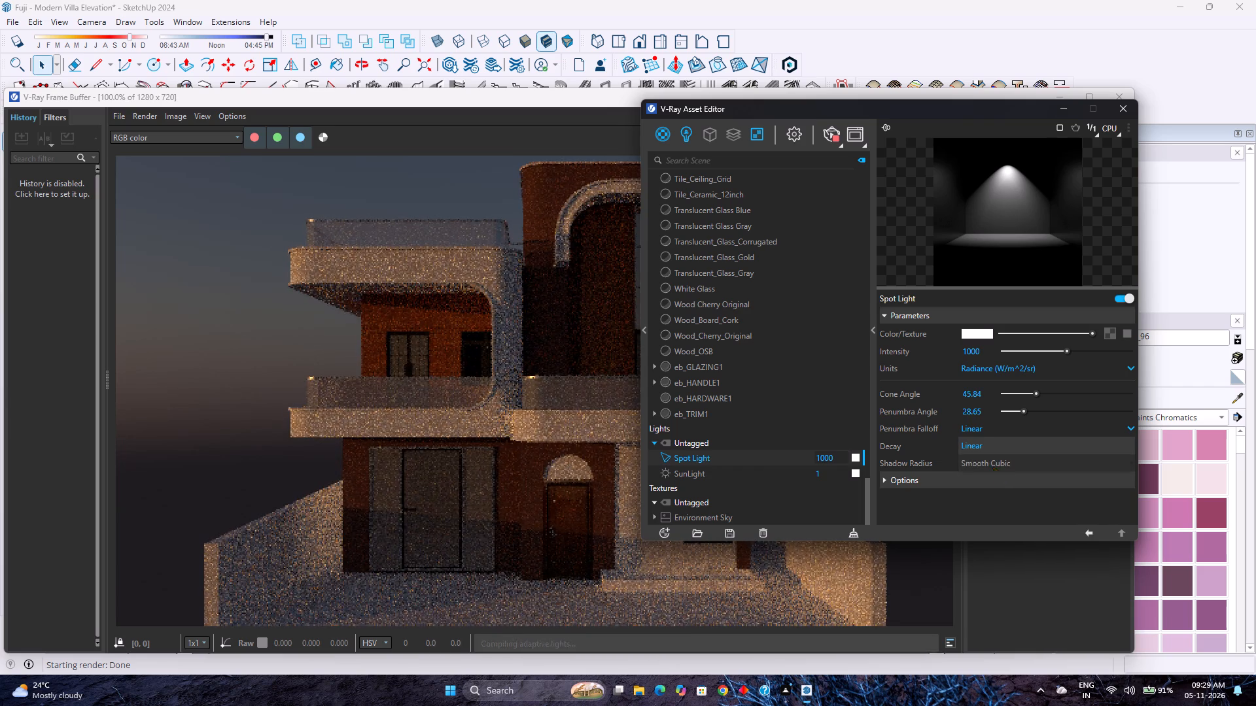
left_click(990, 446)
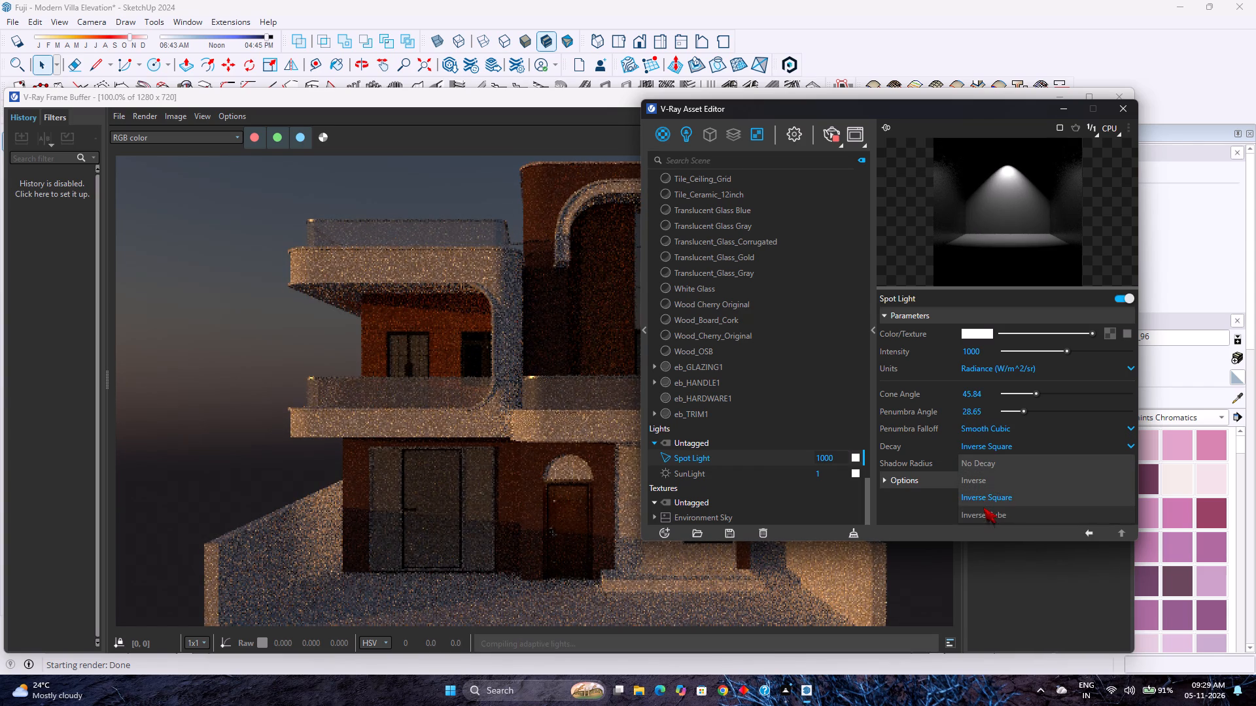
left_click(979, 479)
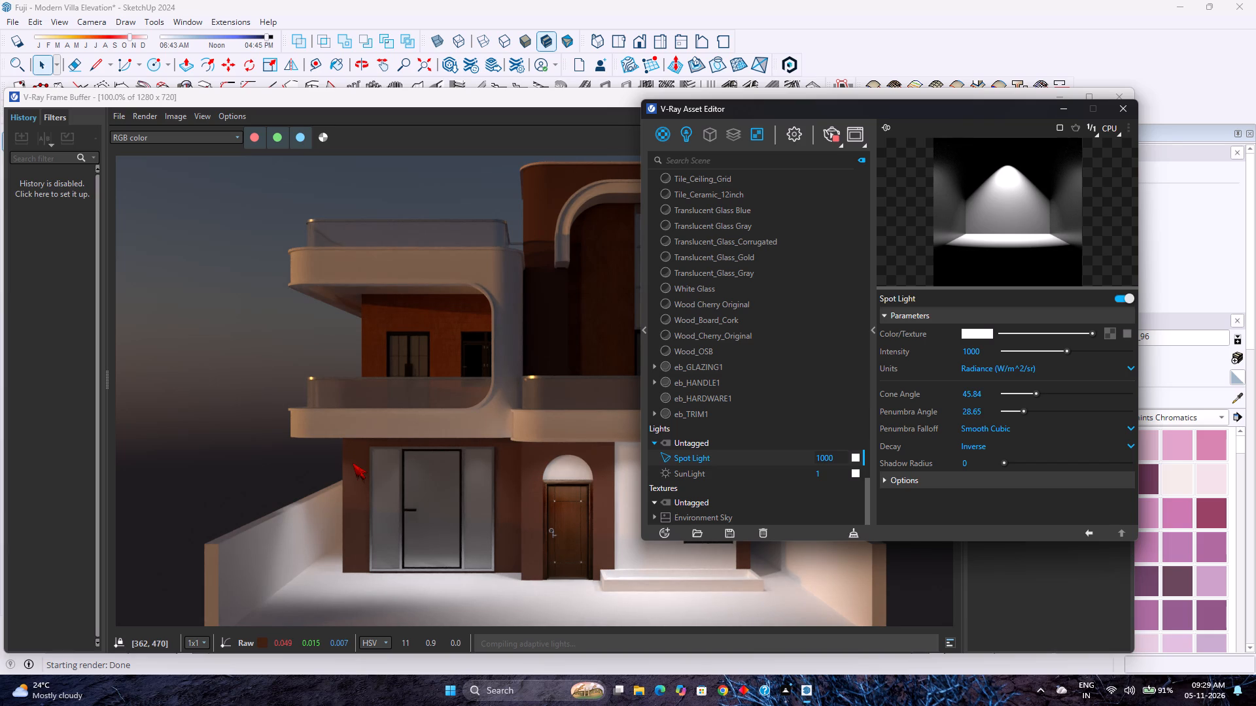
Tint the Spot Light's colour a pale warm cream, with hue 0.095 and saturation about 0.18.
left_click(979, 339)
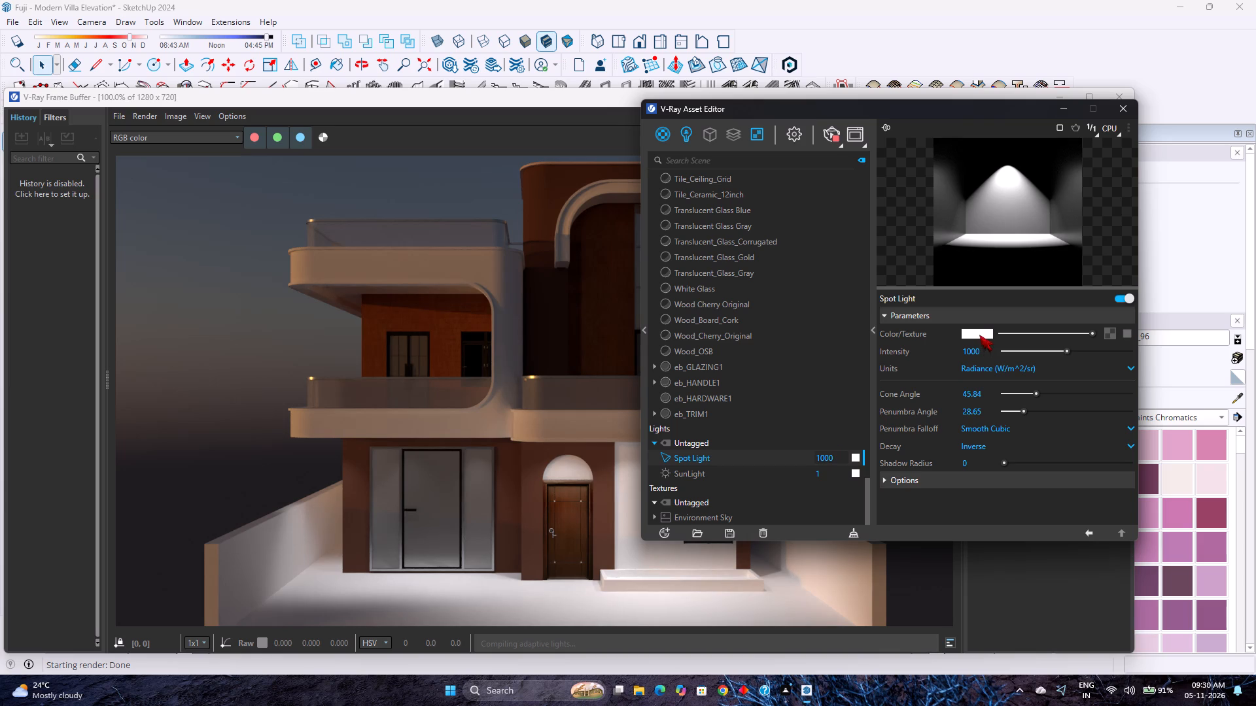
left_click(977, 337)
left_click_drag(620, 234, 567, 211)
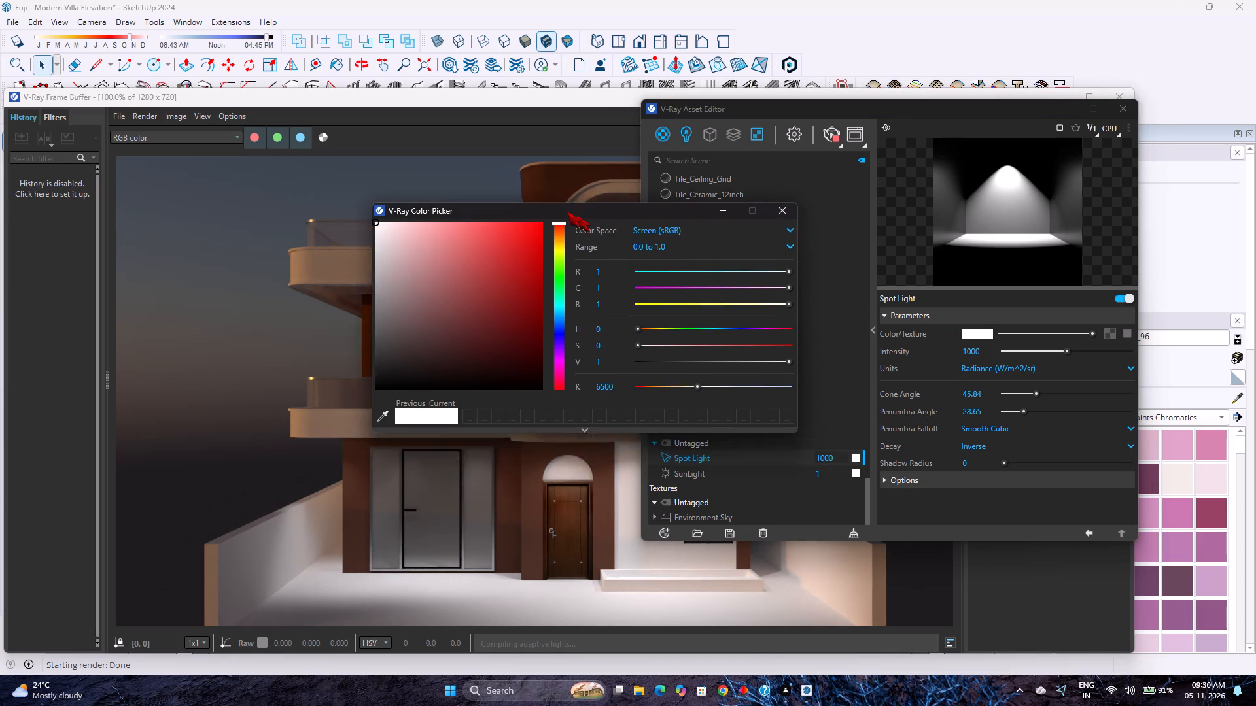
left_click_drag(567, 211, 436, 166)
left_click(417, 182)
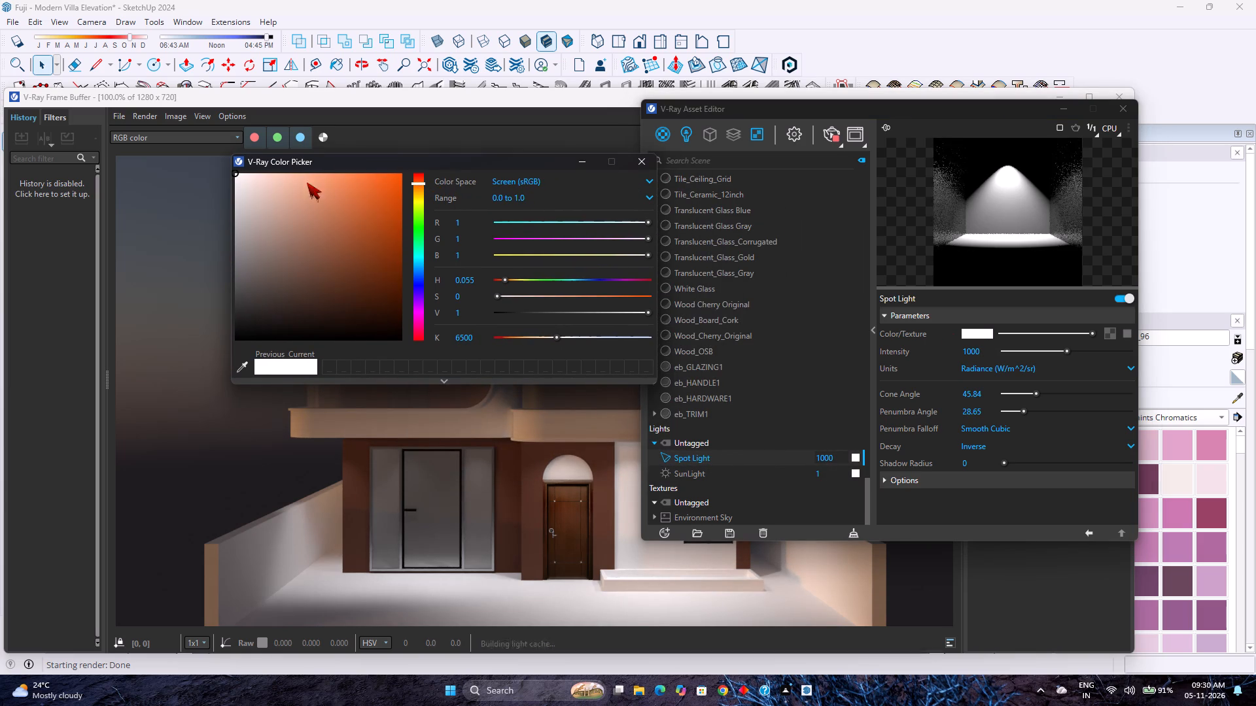
left_click(416, 189)
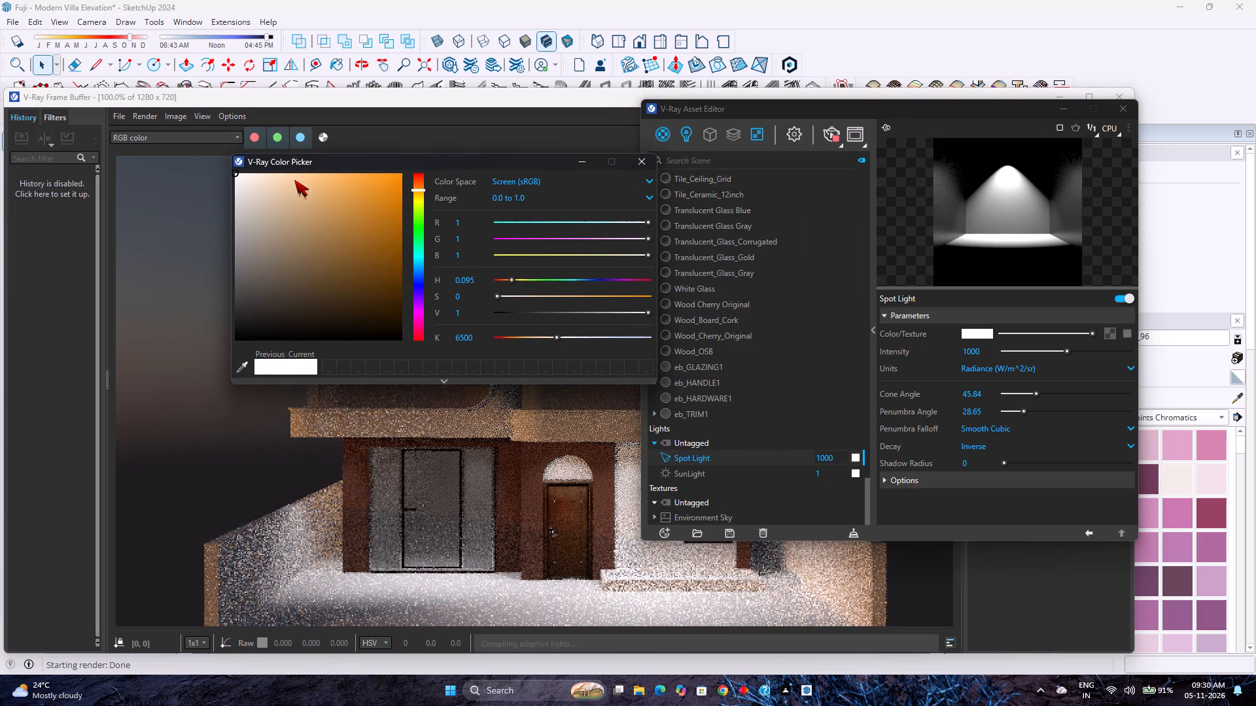
left_click(275, 178)
left_click_drag(275, 177, 265, 176)
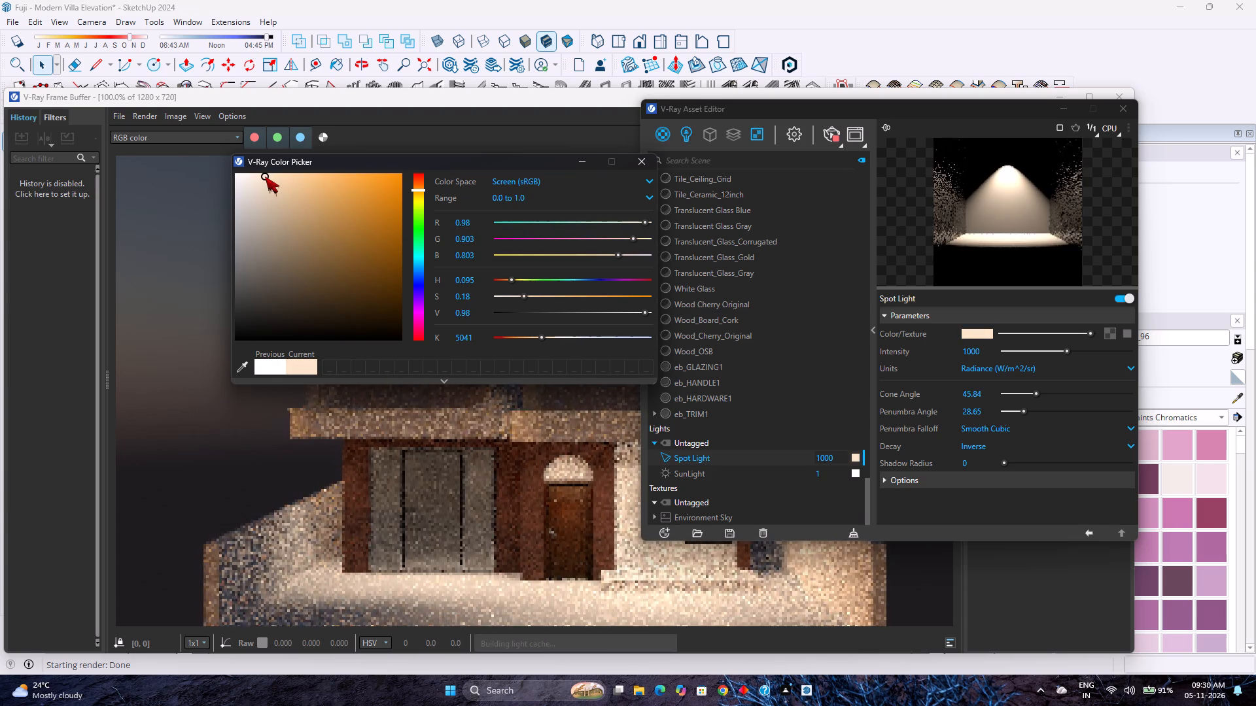
left_click_drag(265, 176, 262, 176)
Examine the dusk render of the facade with the warm spot lighting, alongside the Spot Light's parameters.
left_click(513, 139)
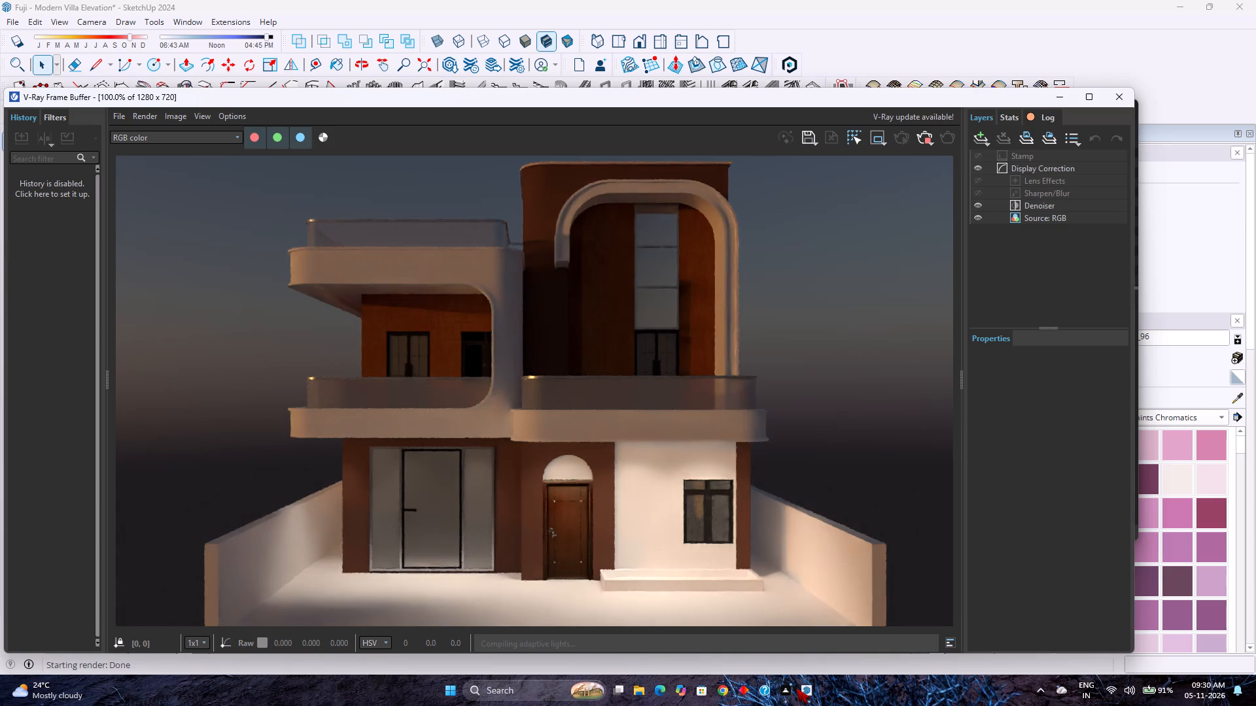
left_click(928, 645)
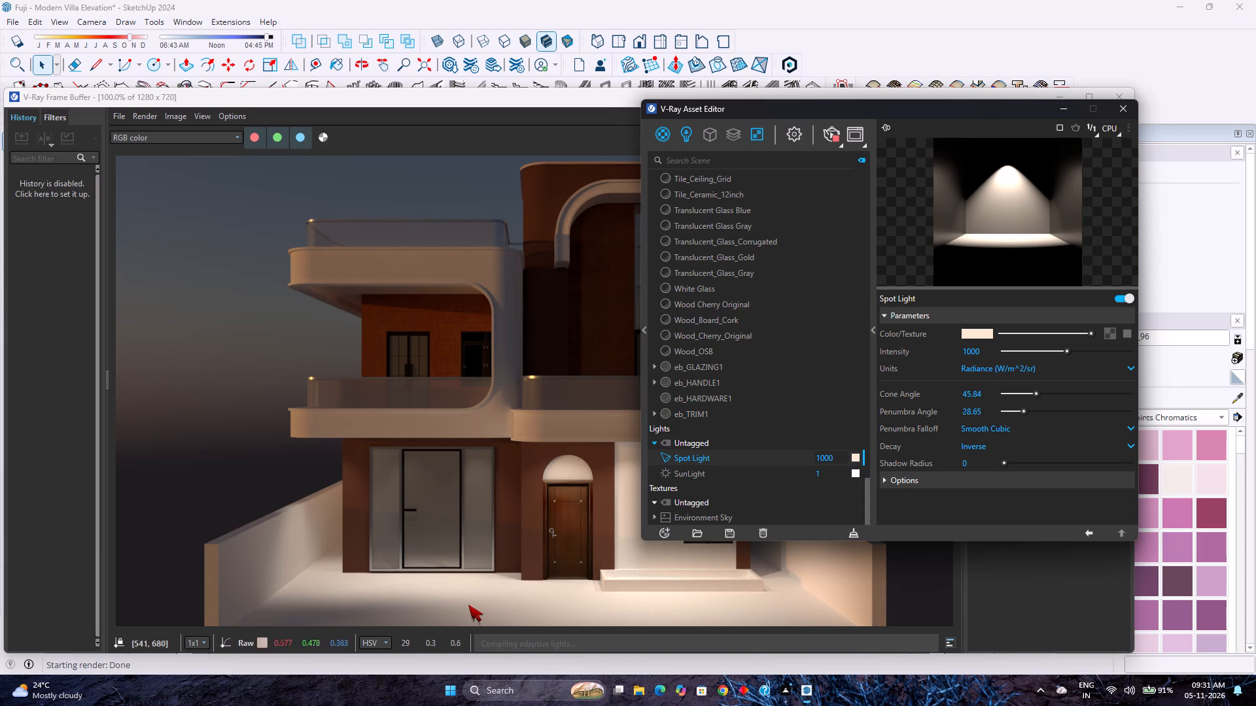
scroll(454, 577, "up", 2)
scroll(453, 575, "down", 3)
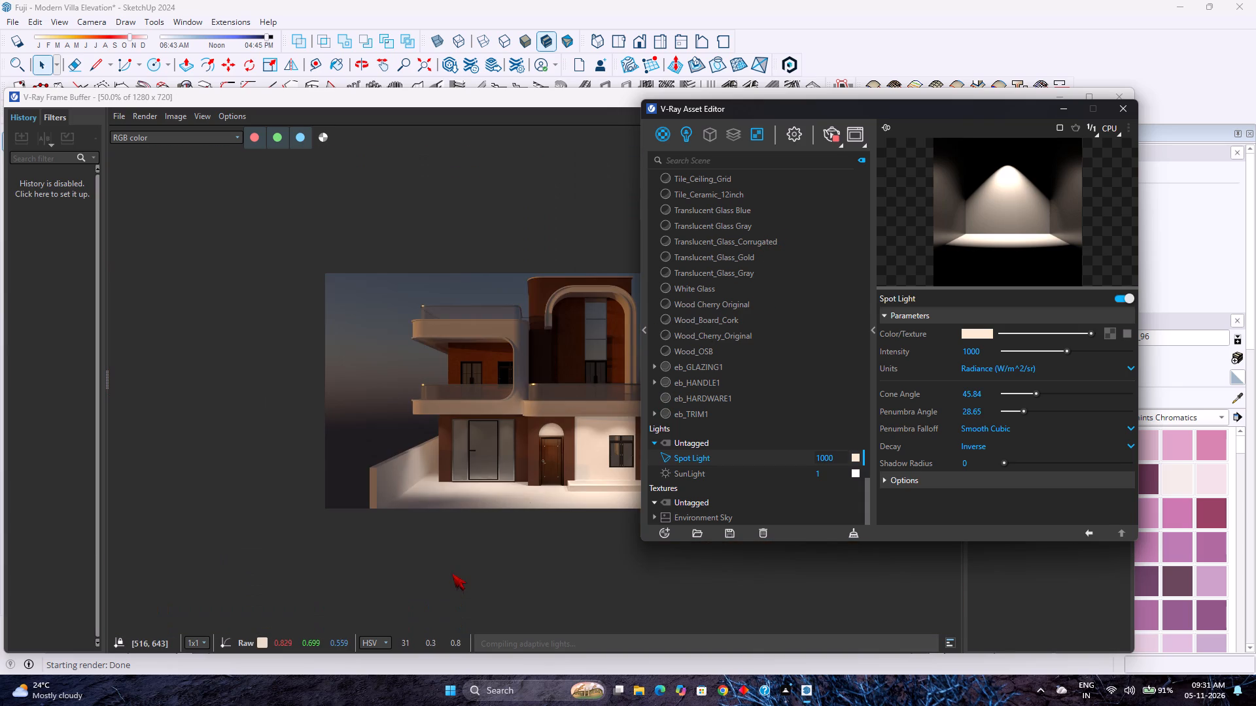
scroll(531, 479, "up", 3)
scroll(524, 482, "down", 2)
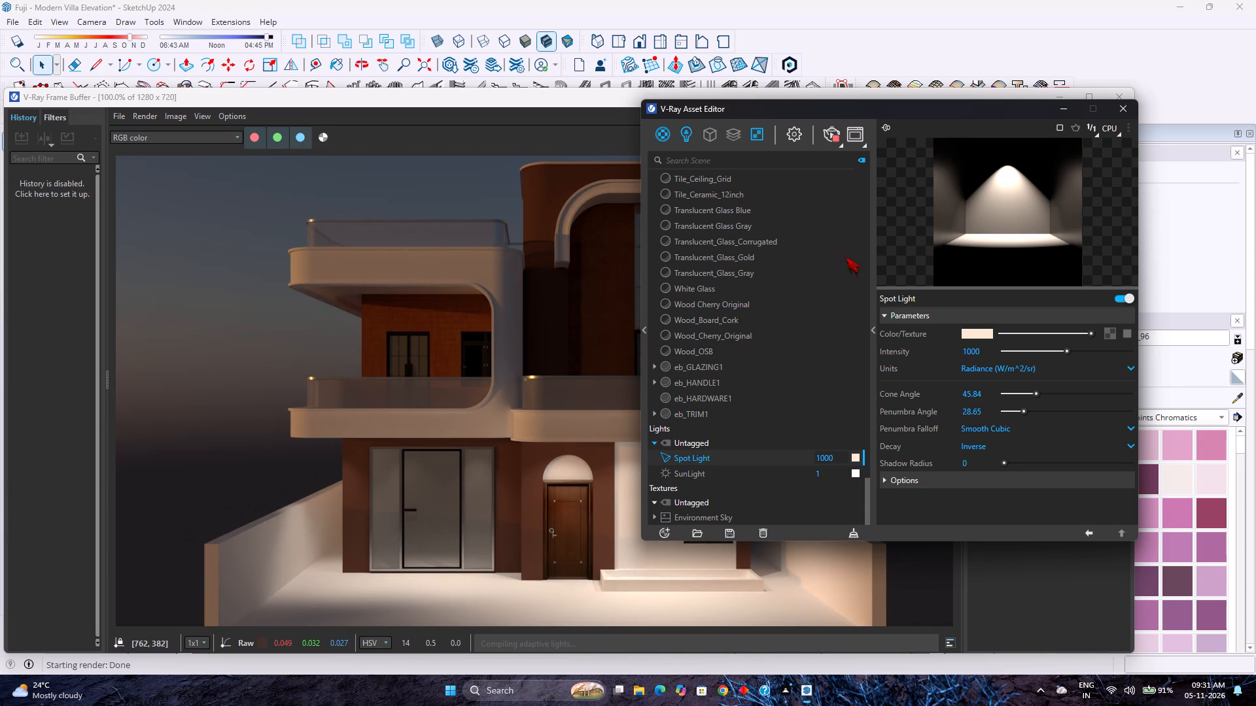
Clear the V-Ray Asset Editor, Frame Buffer and Color Picker windows away from the front view of the model.
left_click(1068, 113)
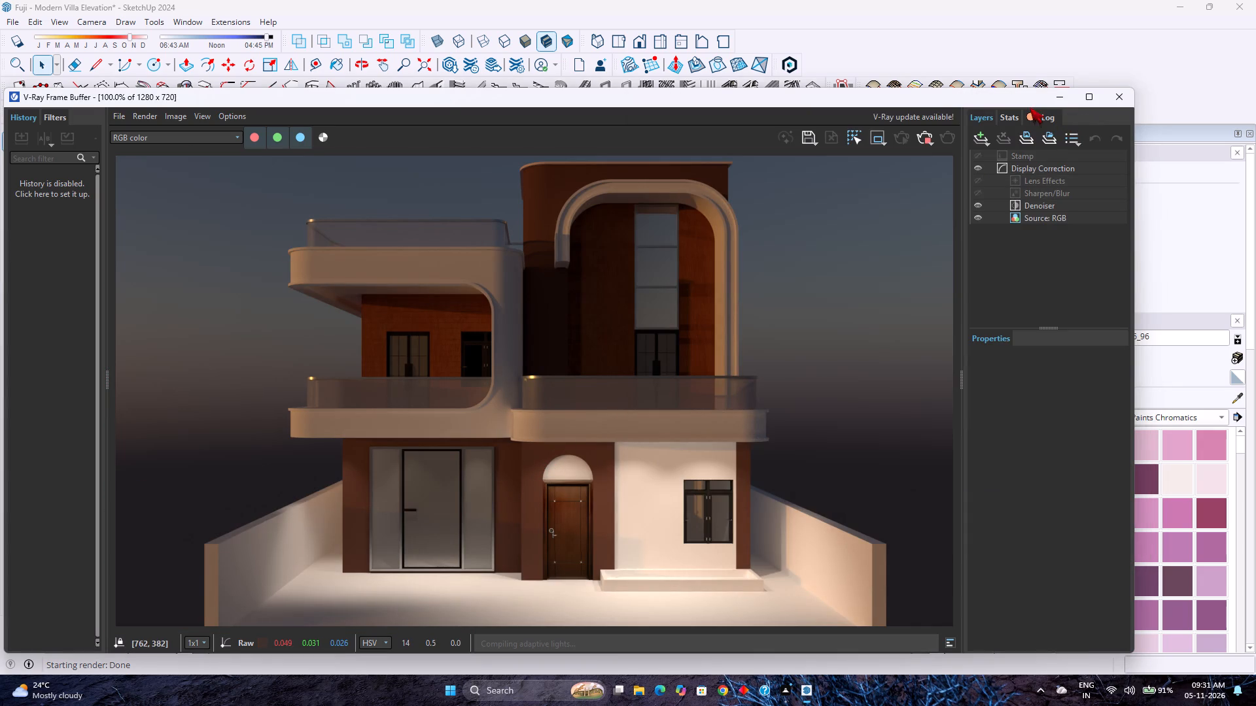
left_click(1050, 97)
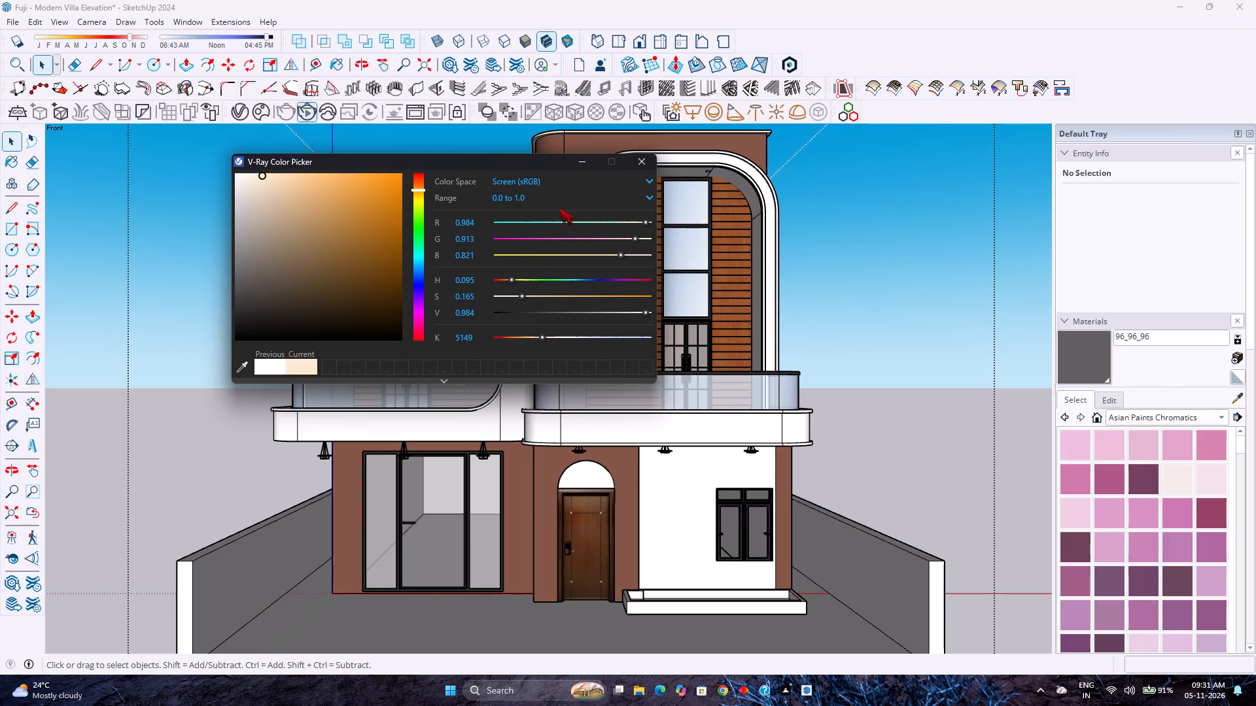
left_click(635, 163)
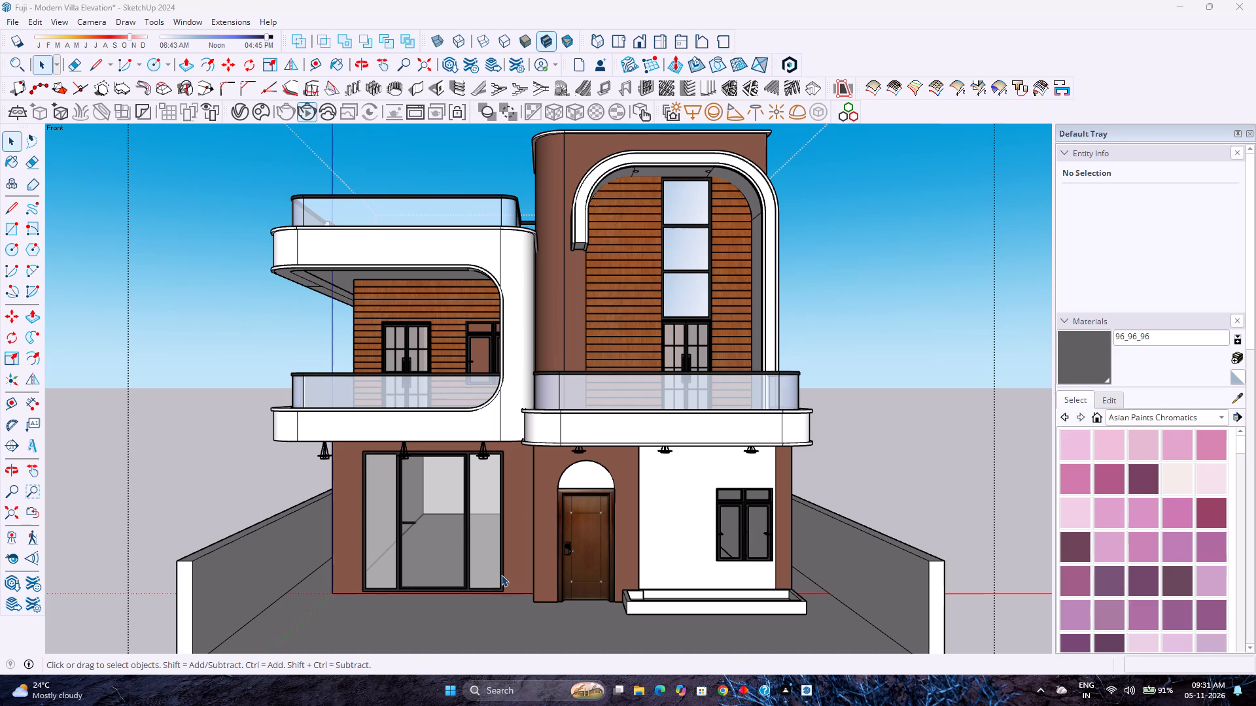
Paint the frame of the ground-floor glazed entrance with Wood Veneer 01 from the Wood materials collection.
scroll(495, 582, "up", 16)
double_click(511, 594)
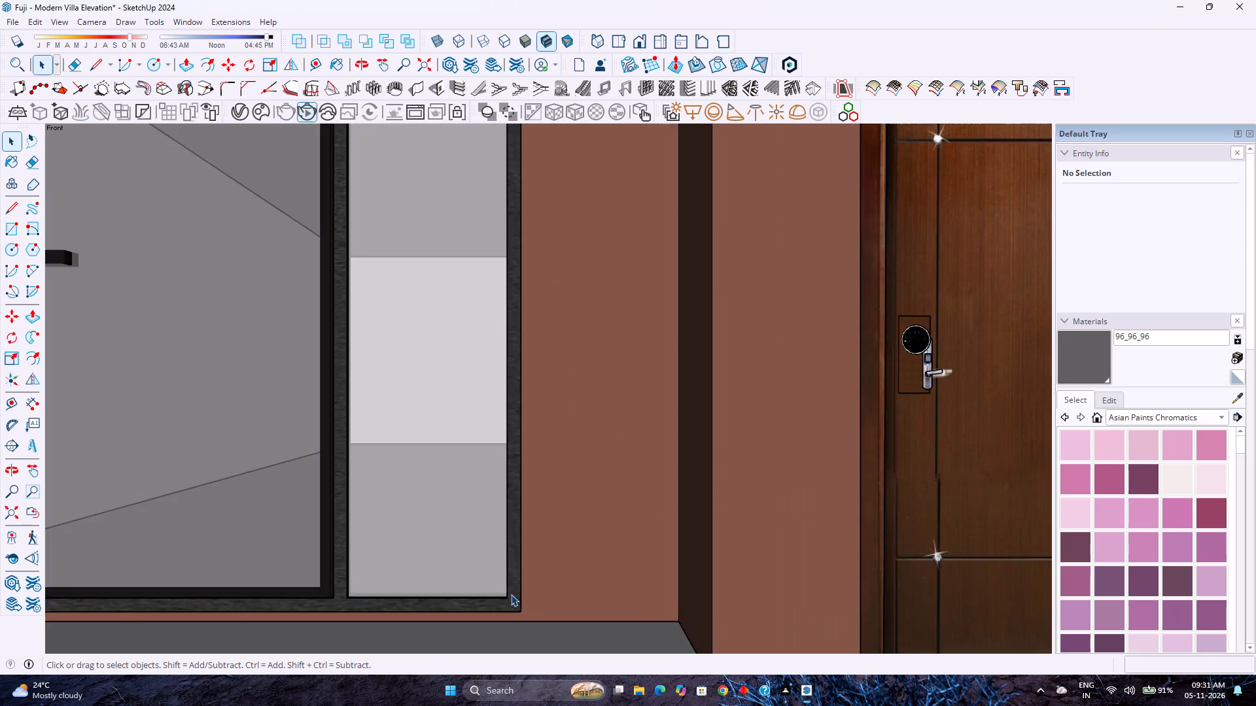
scroll(511, 594, "up", 5)
left_click(511, 594)
left_click(512, 594)
left_click(514, 594)
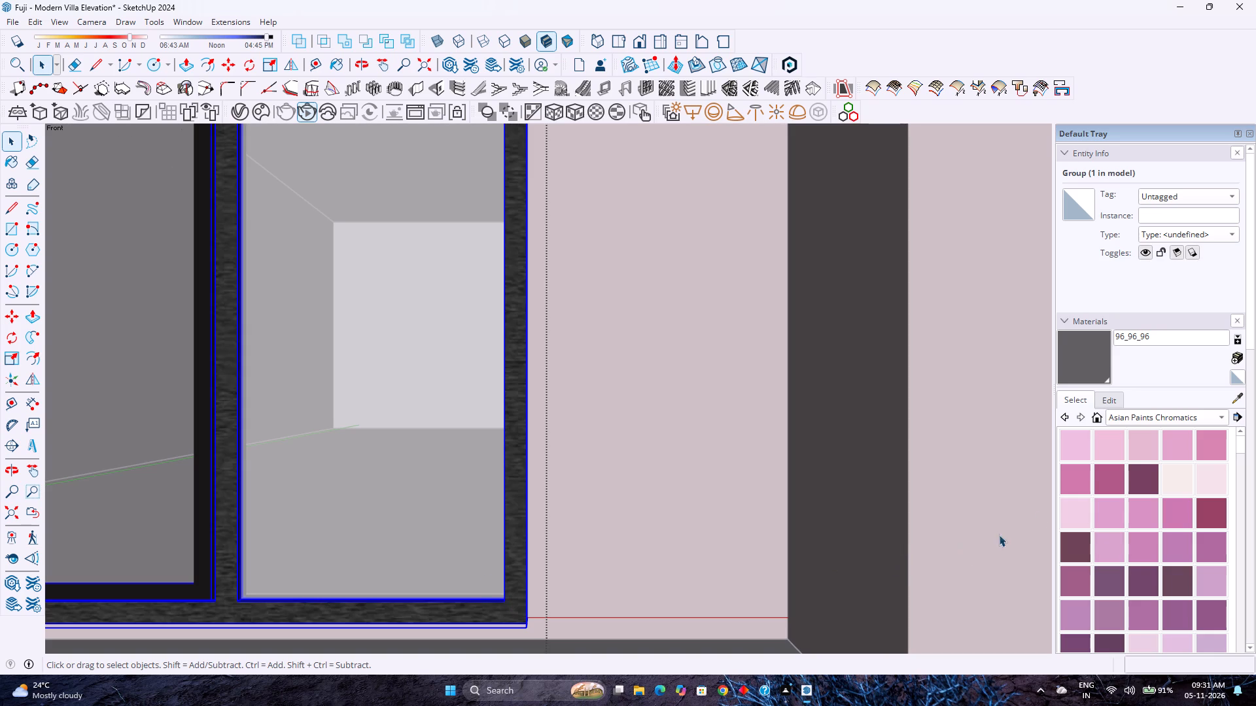
left_click(1115, 417)
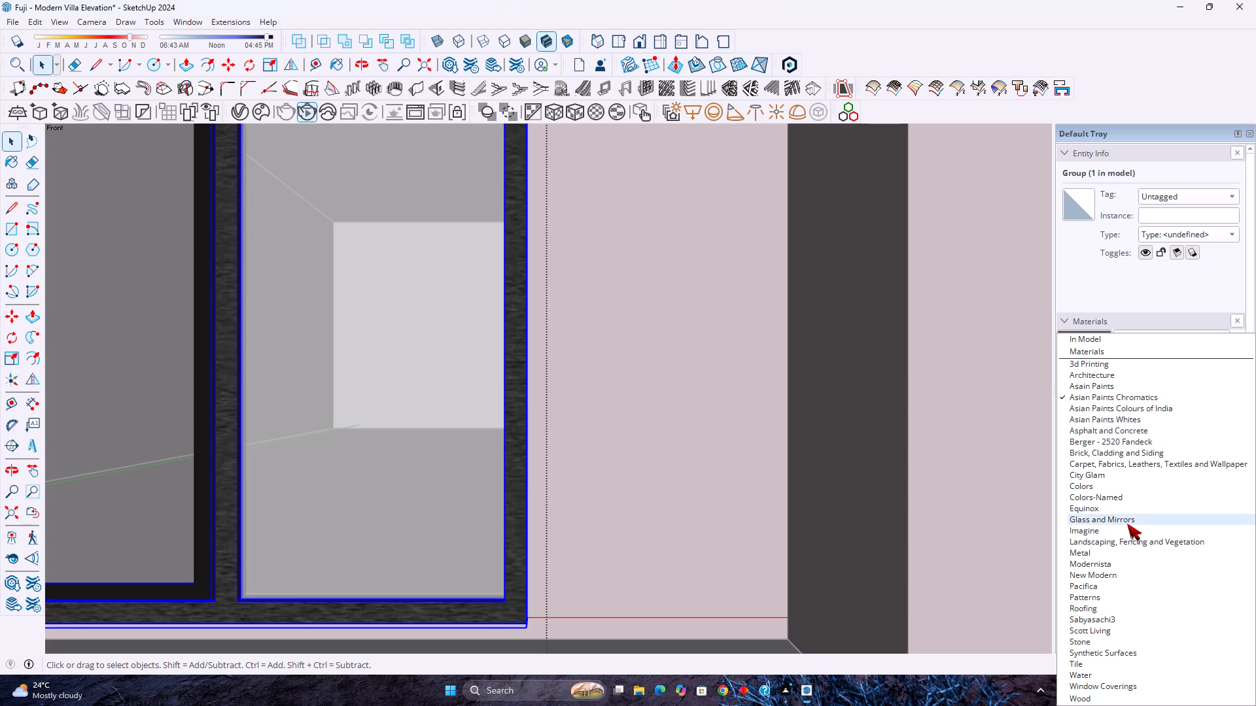
scroll(1133, 524, "down", 3)
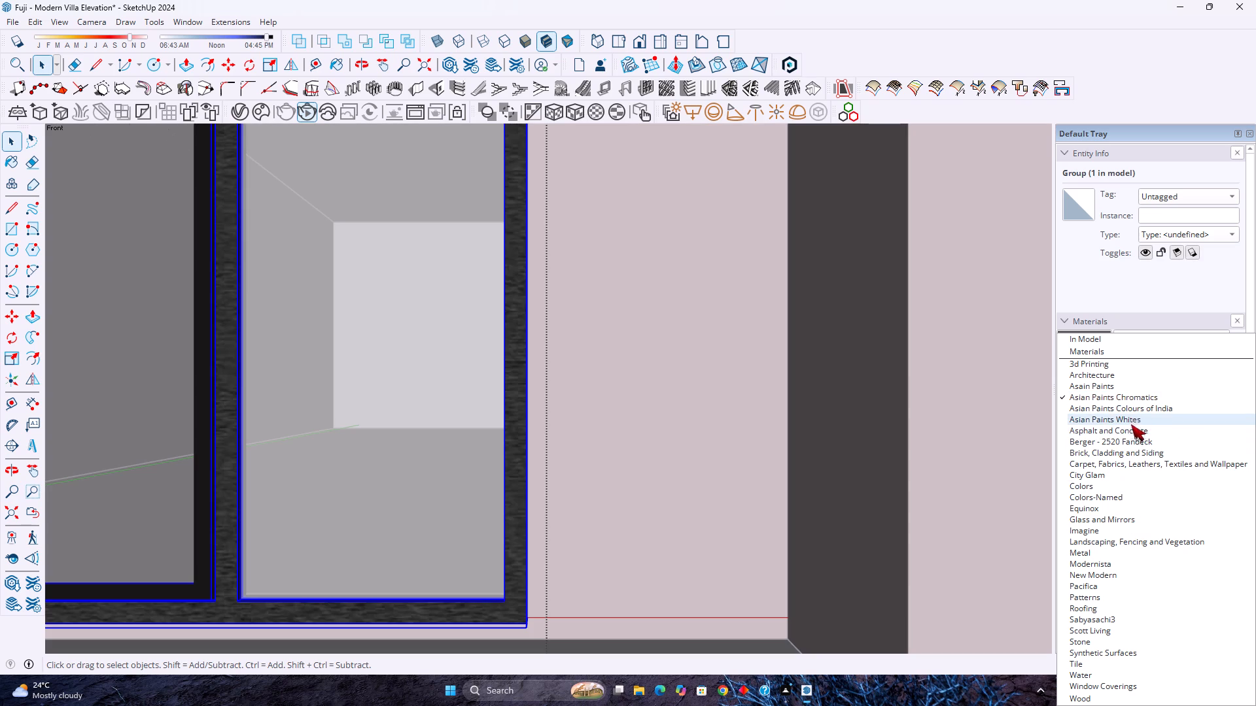
scroll(1144, 506, "down", 8)
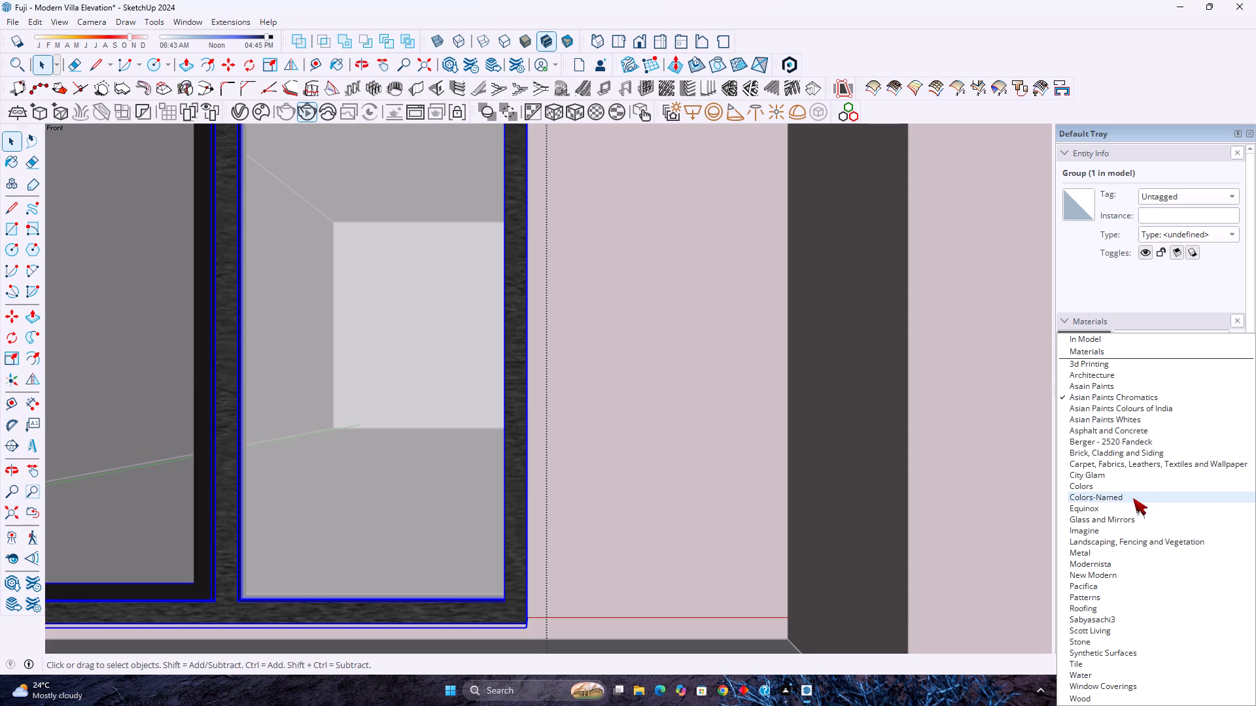
scroll(1133, 498, "down", 2)
scroll(1066, 513, "down", 6)
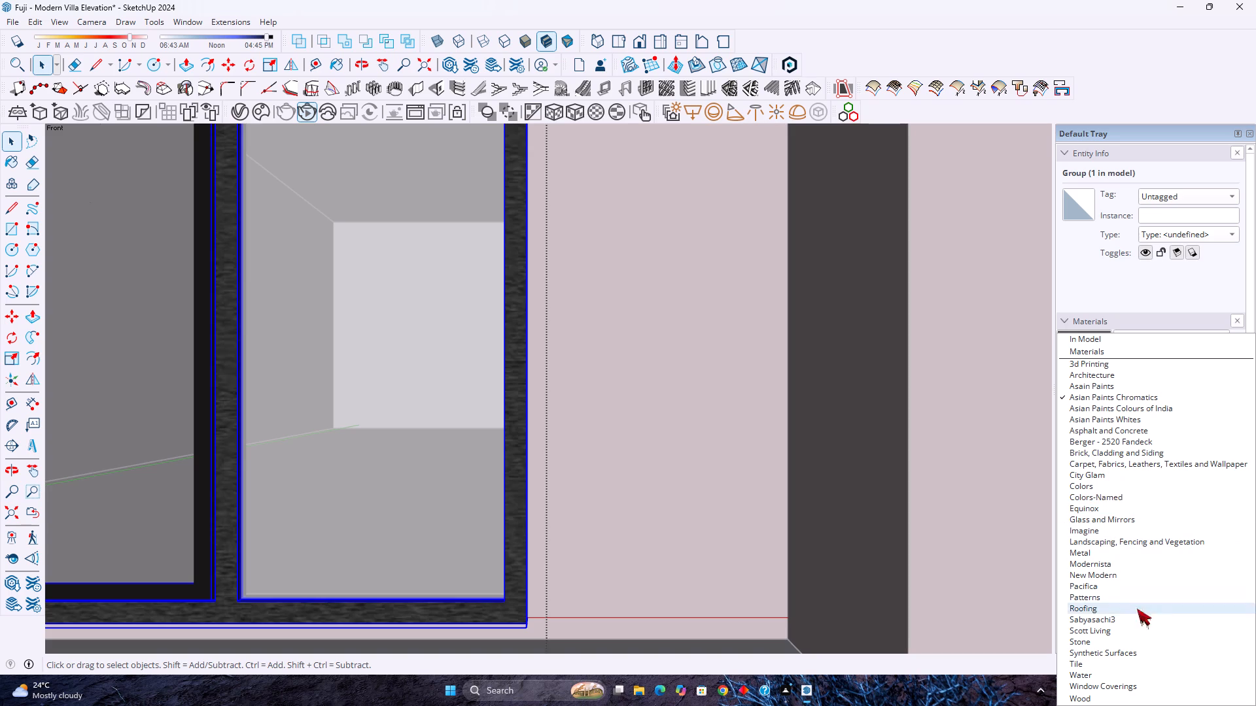
scroll(1104, 505, "down", 1)
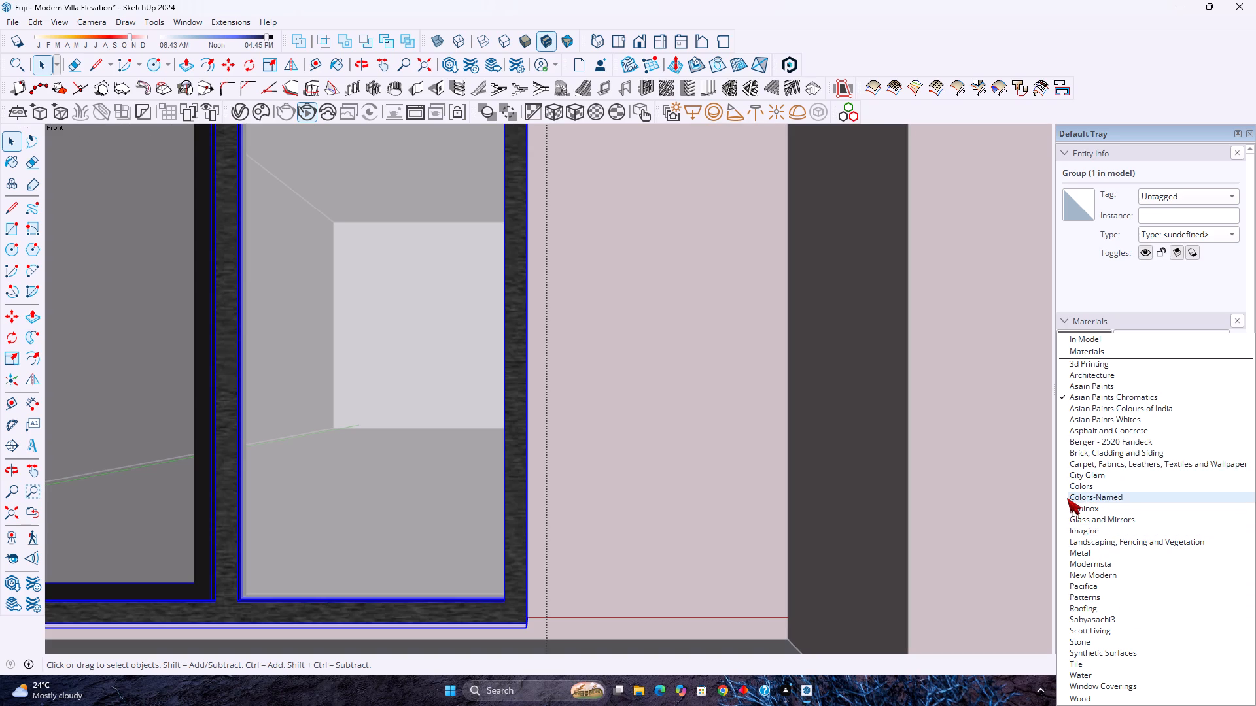
scroll(1140, 554, "down", 5)
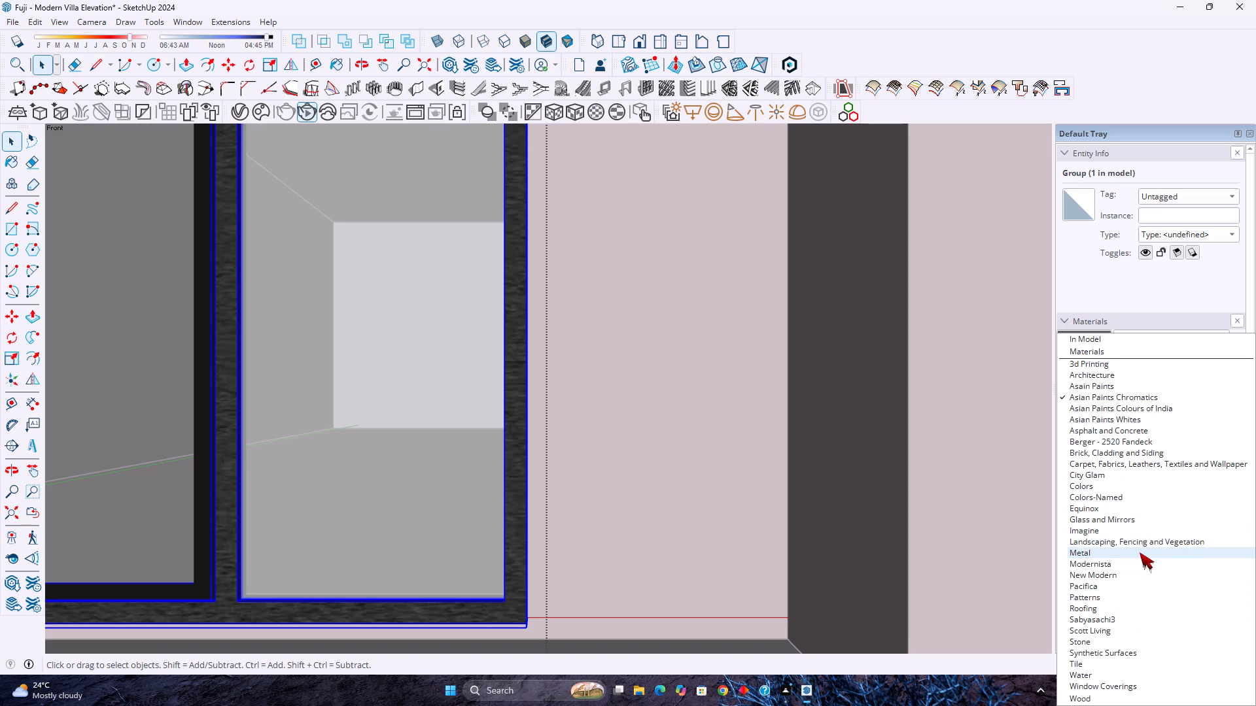
scroll(1140, 552, "down", 4)
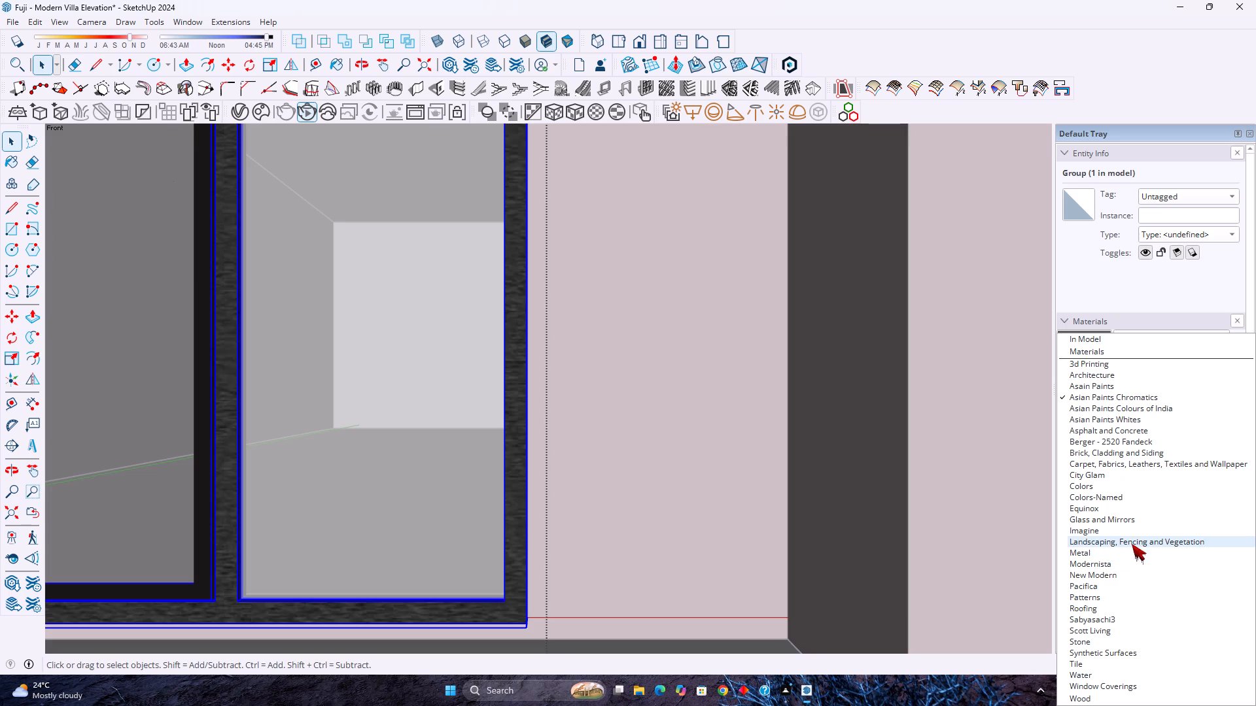
scroll(1130, 541, "down", 4)
scroll(1098, 705, "down", 3)
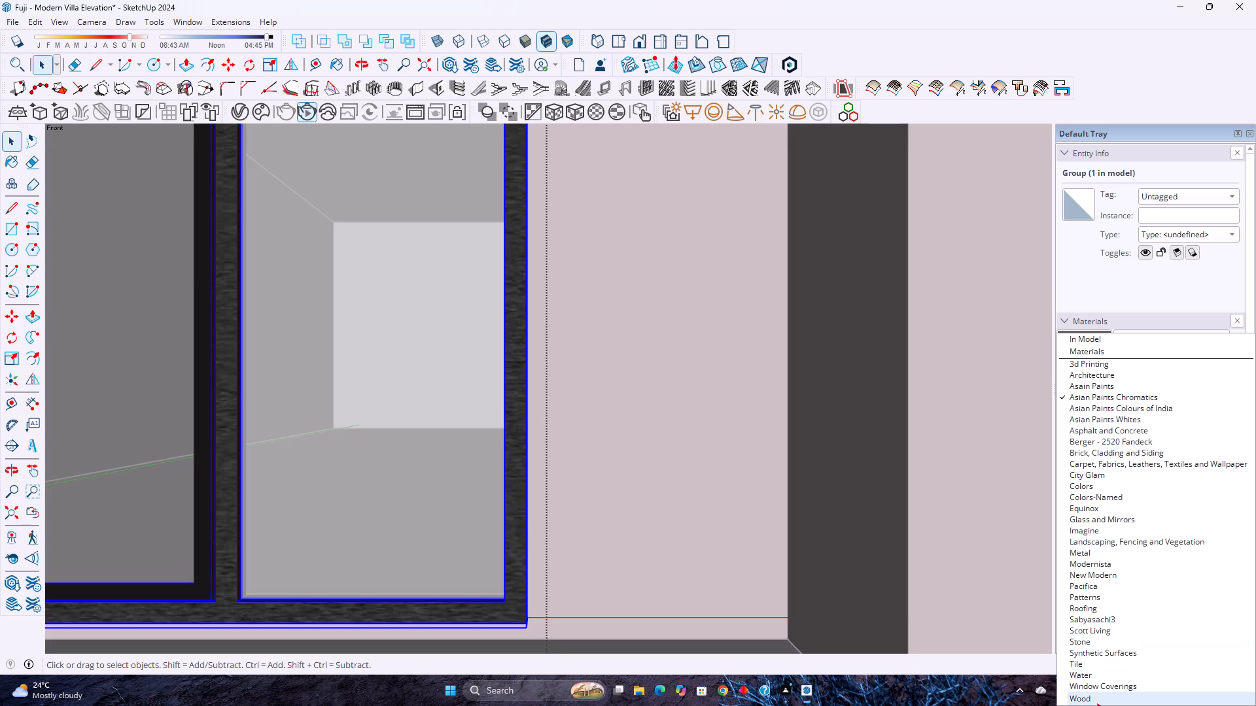
scroll(1095, 663, "up", 1)
scroll(1094, 656, "down", 4)
scroll(1092, 656, "up", 2)
scroll(1091, 654, "down", 2)
scroll(1089, 652, "up", 3)
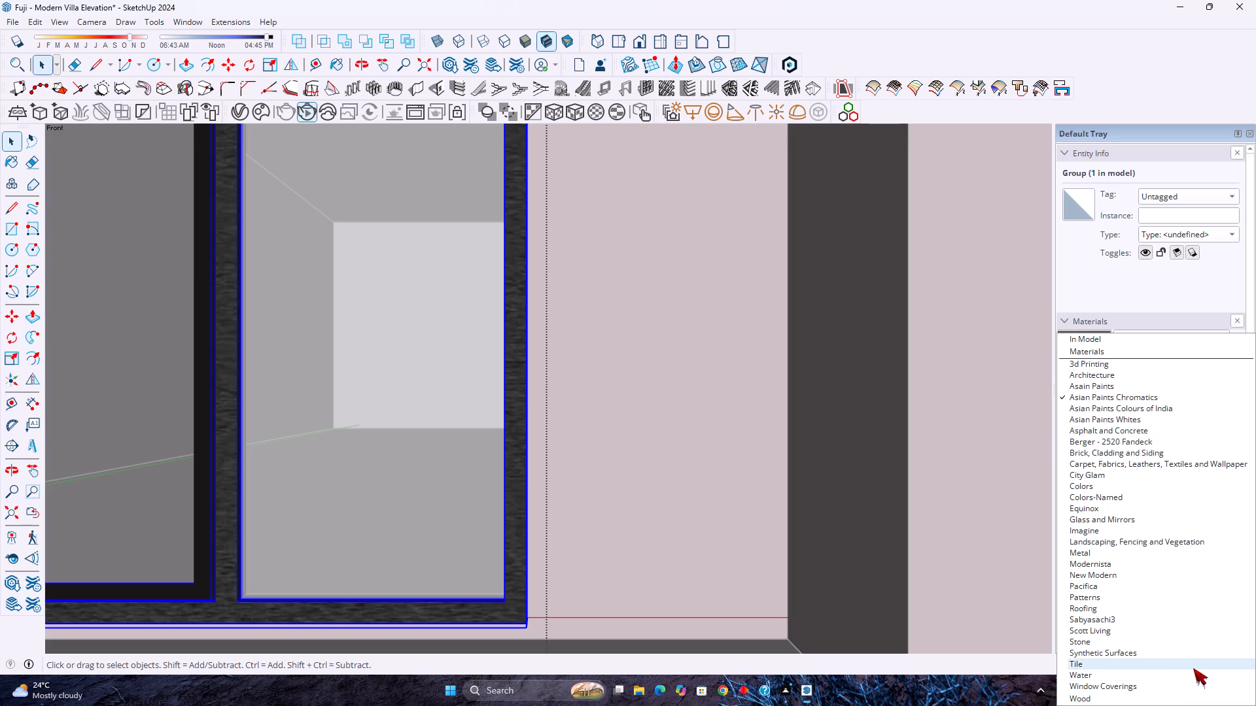
left_click(1138, 703)
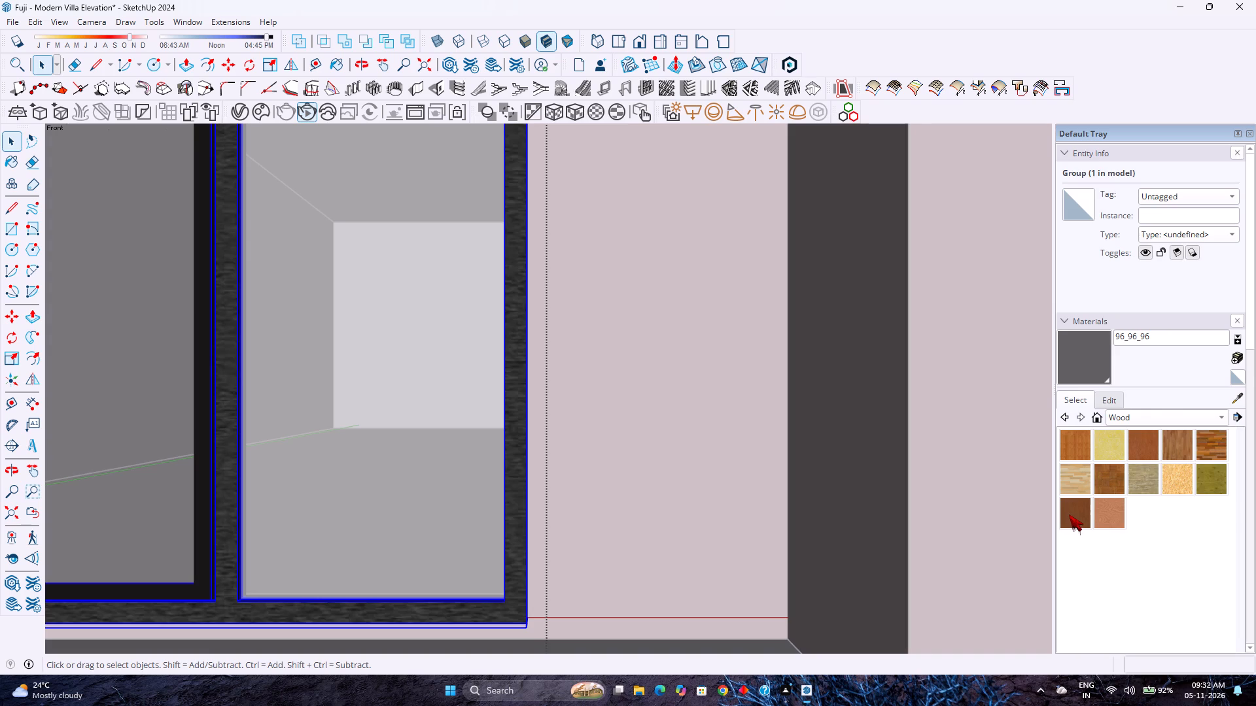
left_click(1069, 514)
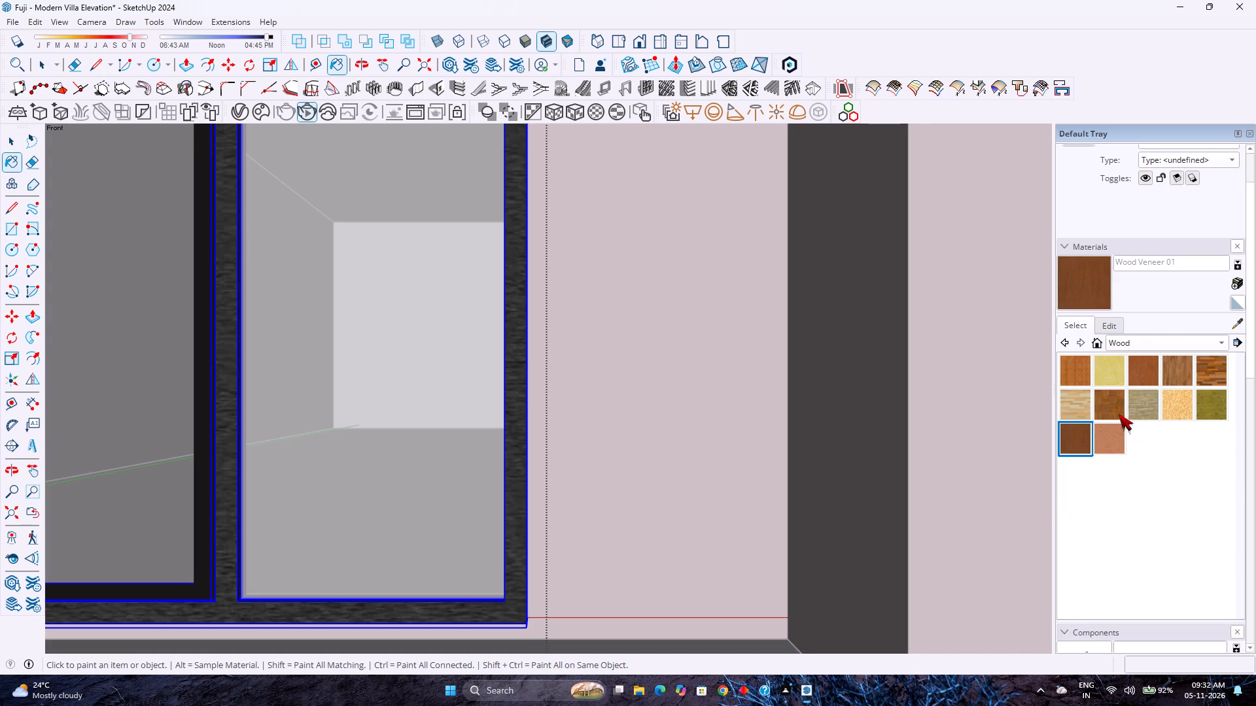
left_click(485, 616)
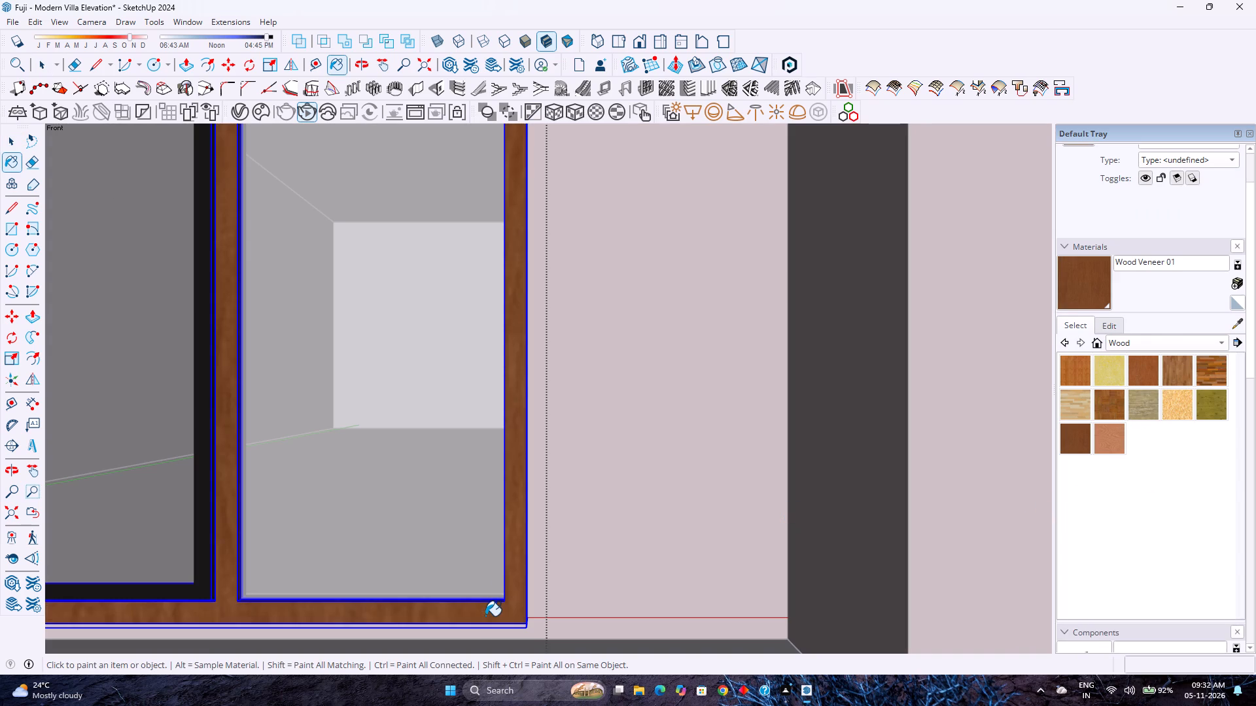
Darken the Wood Veneer 01 material to a near-black brown by setting its HLS lightness to 6.
scroll(485, 616, "down", 20)
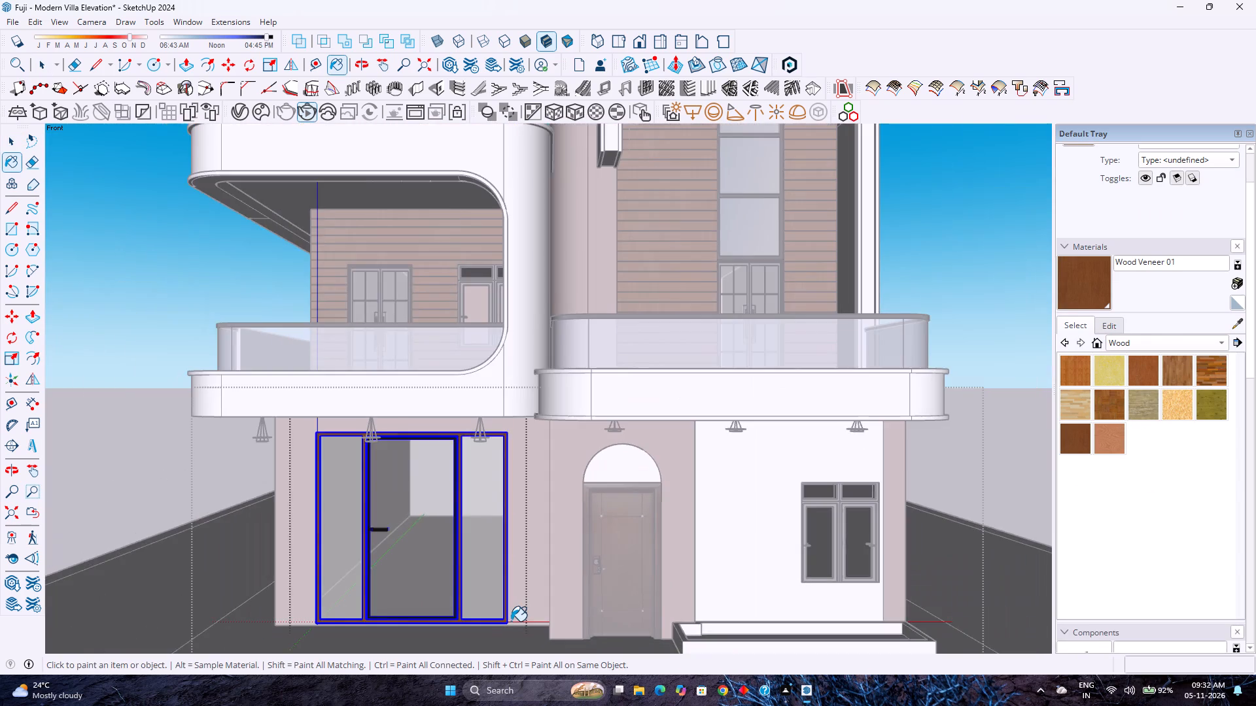
scroll(511, 621, "up", 16)
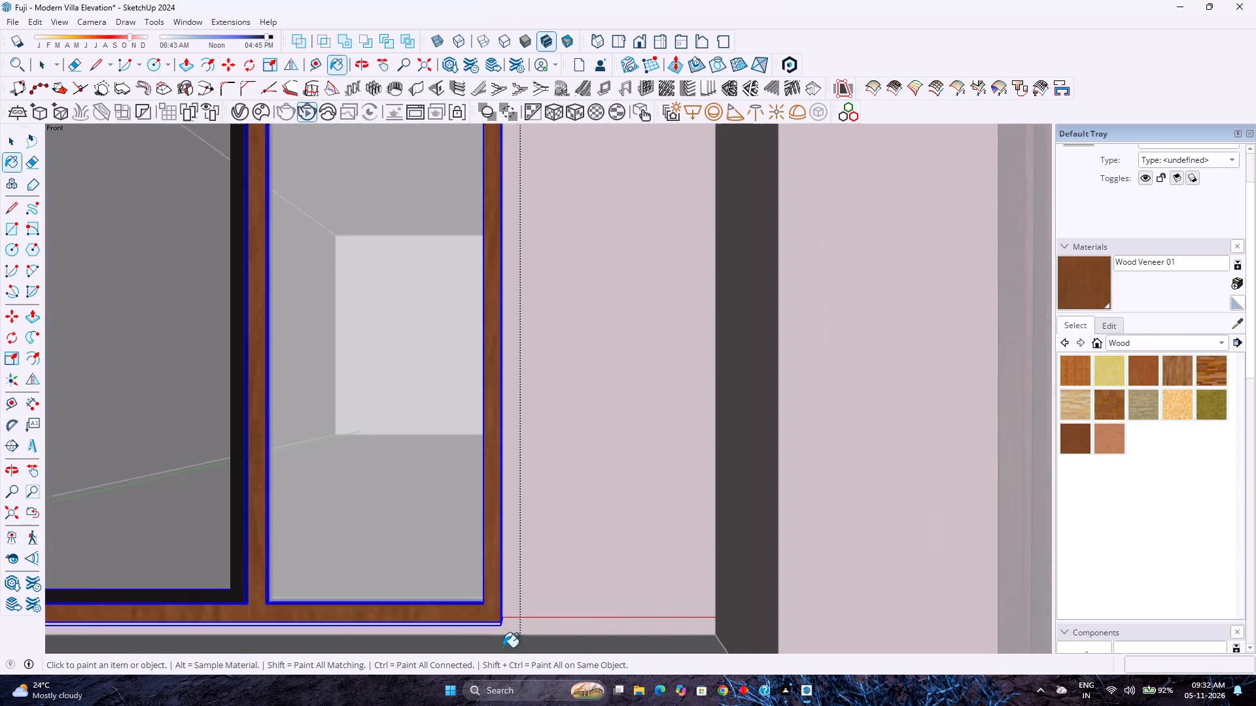
scroll(503, 647, "up", 1)
scroll(374, 546, "down", 12)
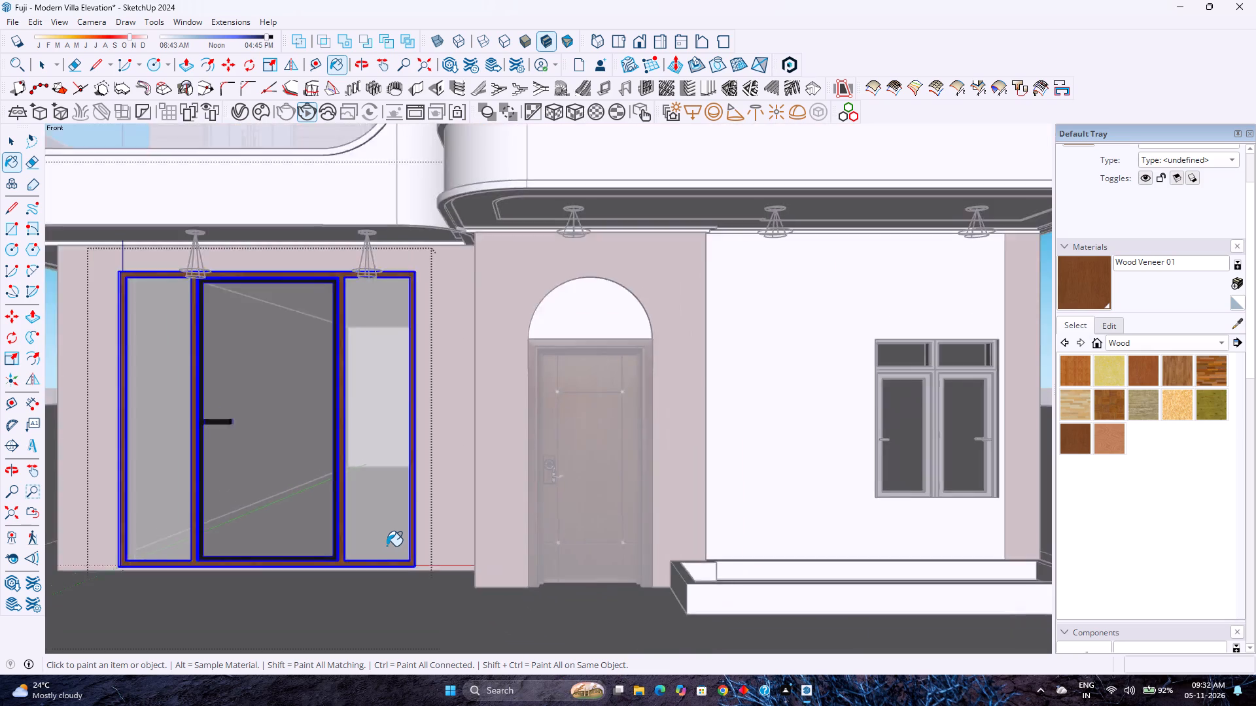
scroll(387, 546, "down", 9)
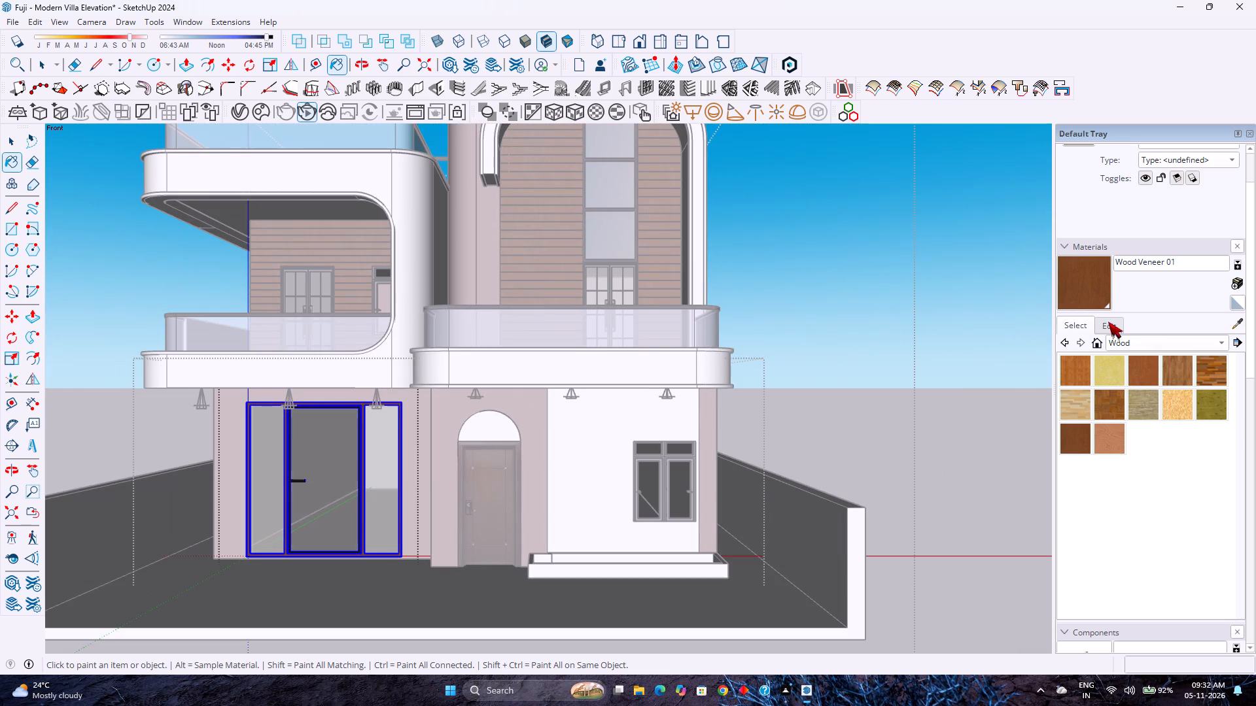
left_click(1108, 322)
left_click_drag(1106, 439, 1081, 450)
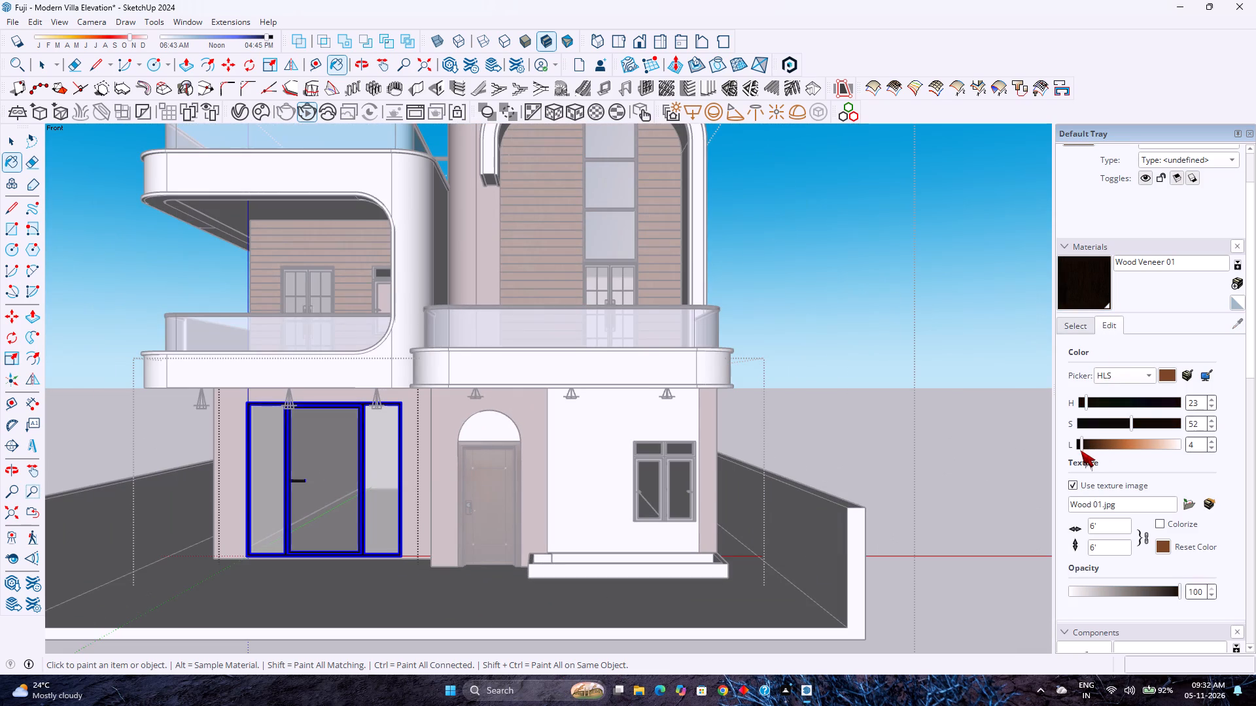
left_click_drag(1081, 450, 1083, 450)
Apply the darkened Wood Veneer 01 to the glazed entrance frame again and leave the group's editing context.
key("space")
key("Escape")
scroll(591, 267, "up", 4)
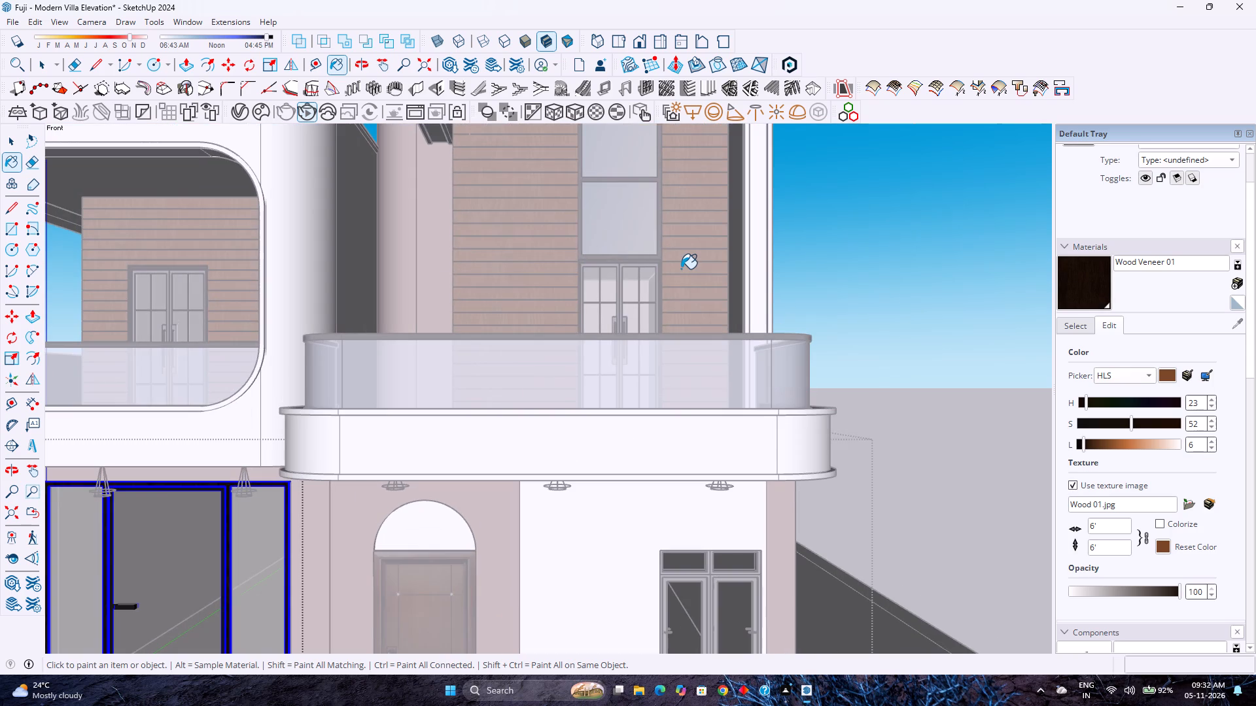
key("space")
scroll(281, 514, "up", 11)
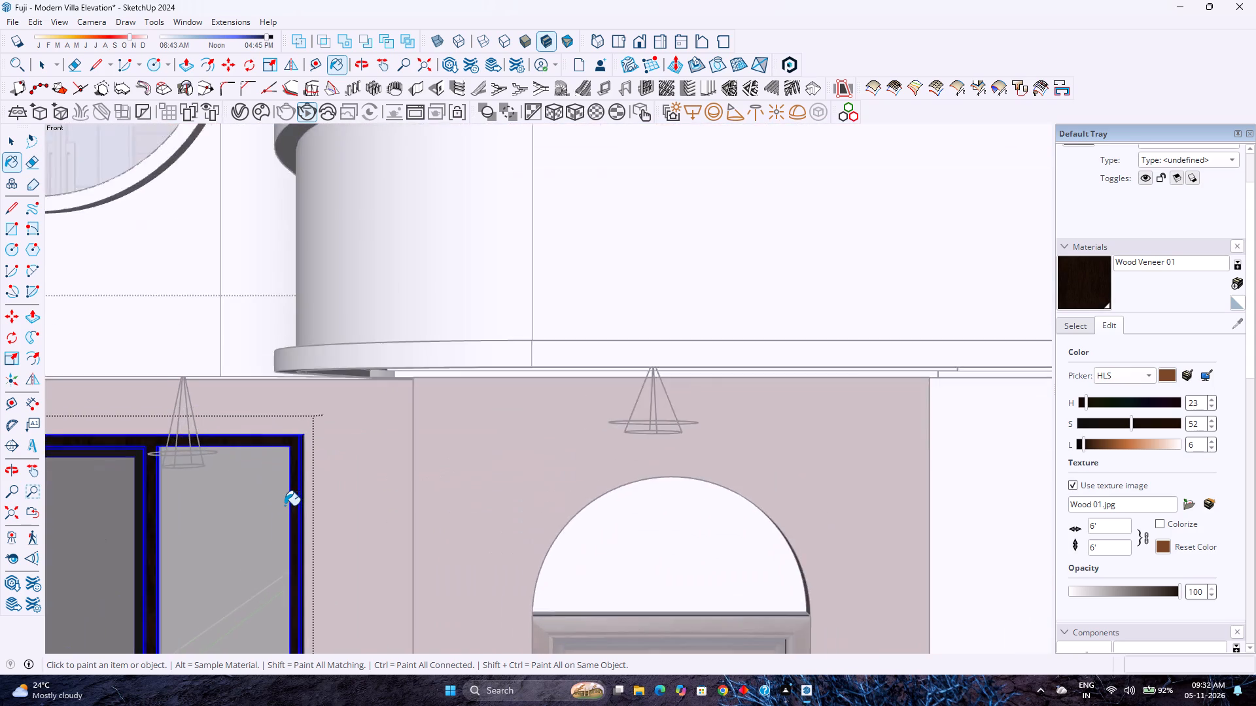
scroll(285, 505, "up", 3)
left_click(301, 480)
key("space")
scroll(301, 480, "down", 11)
key("Escape")
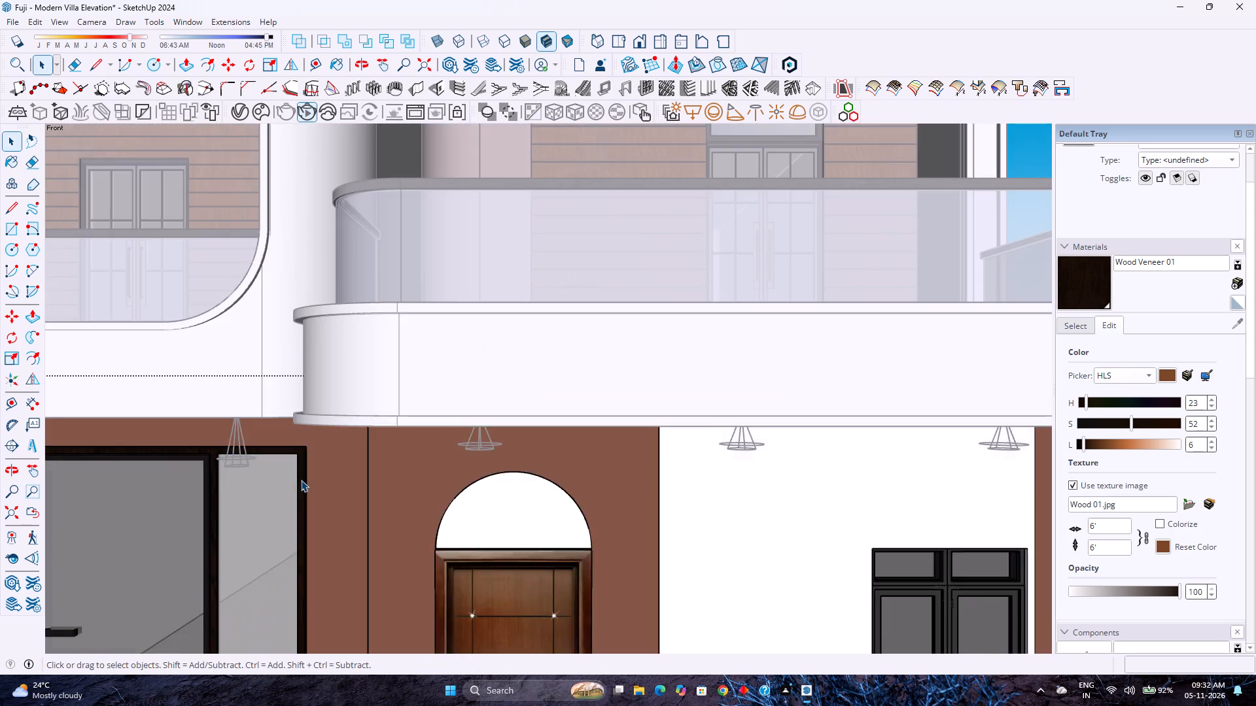
scroll(301, 480, "down", 9)
key("Escape")
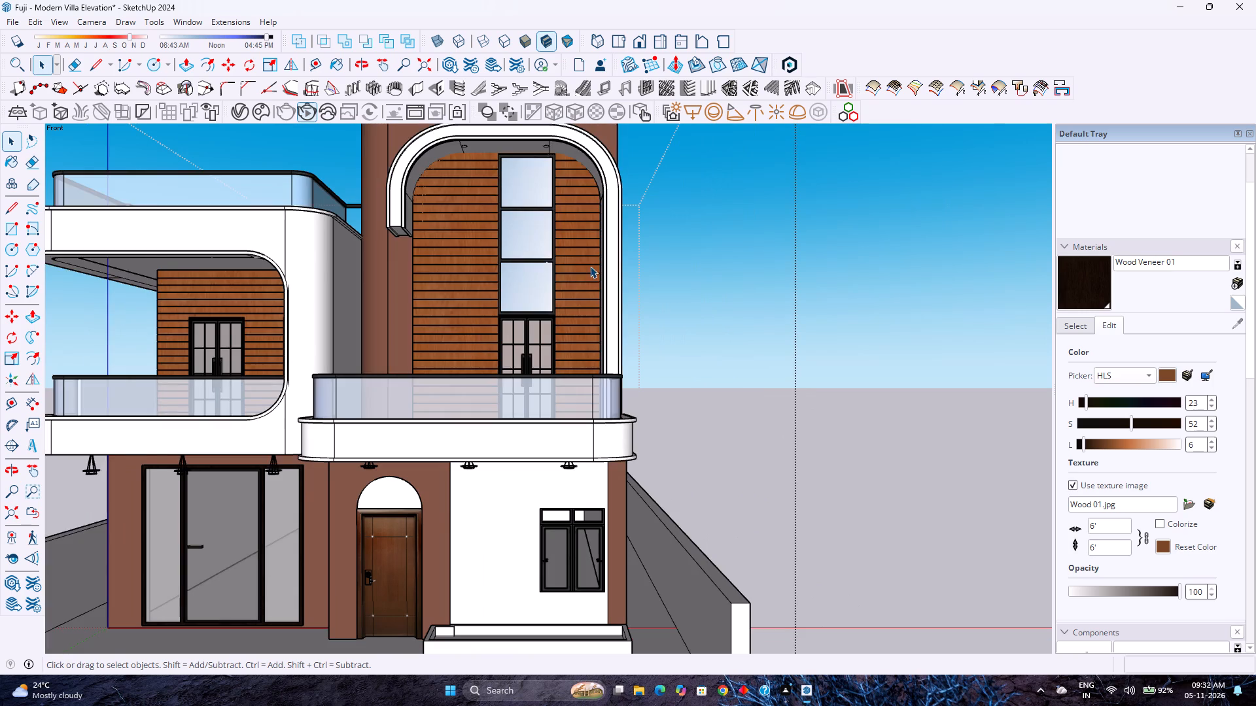
Paint the frame of the tall window above the tower's balcony door with the dark Wood Veneer 01, undoing a stray fill on the cladding.
scroll(587, 266, "up", 15)
double_click(554, 318)
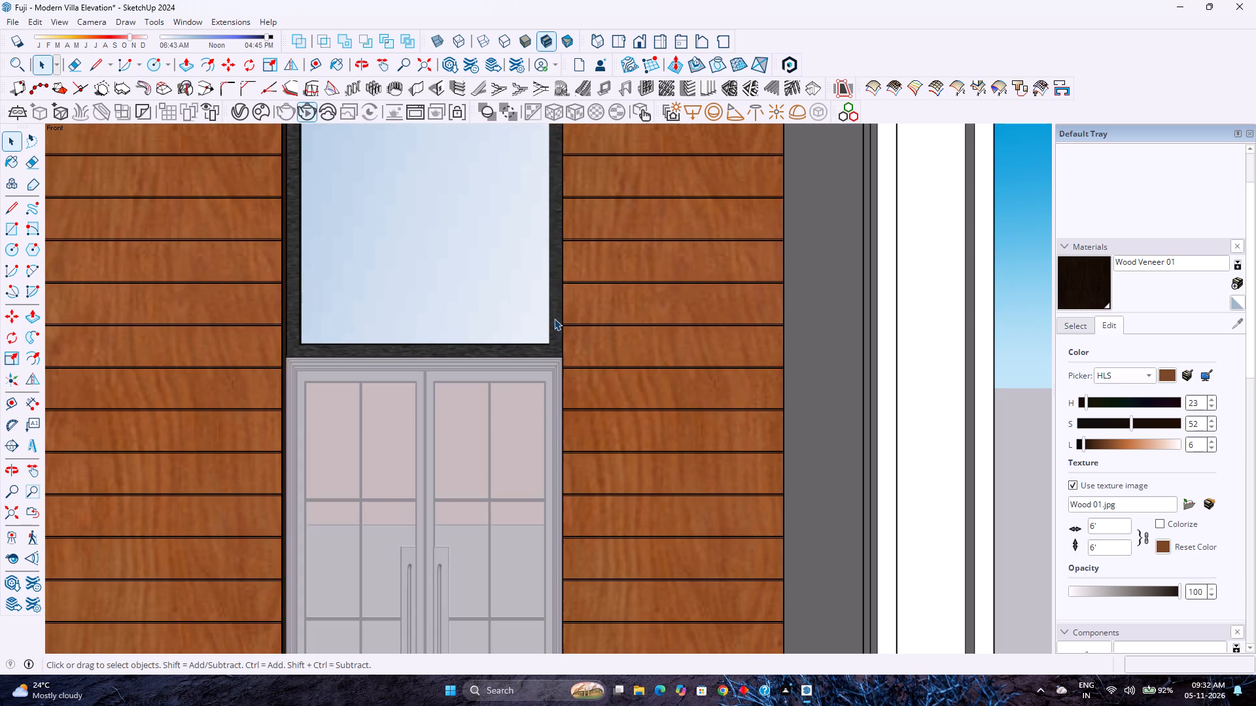
double_click(555, 316)
key("Escape")
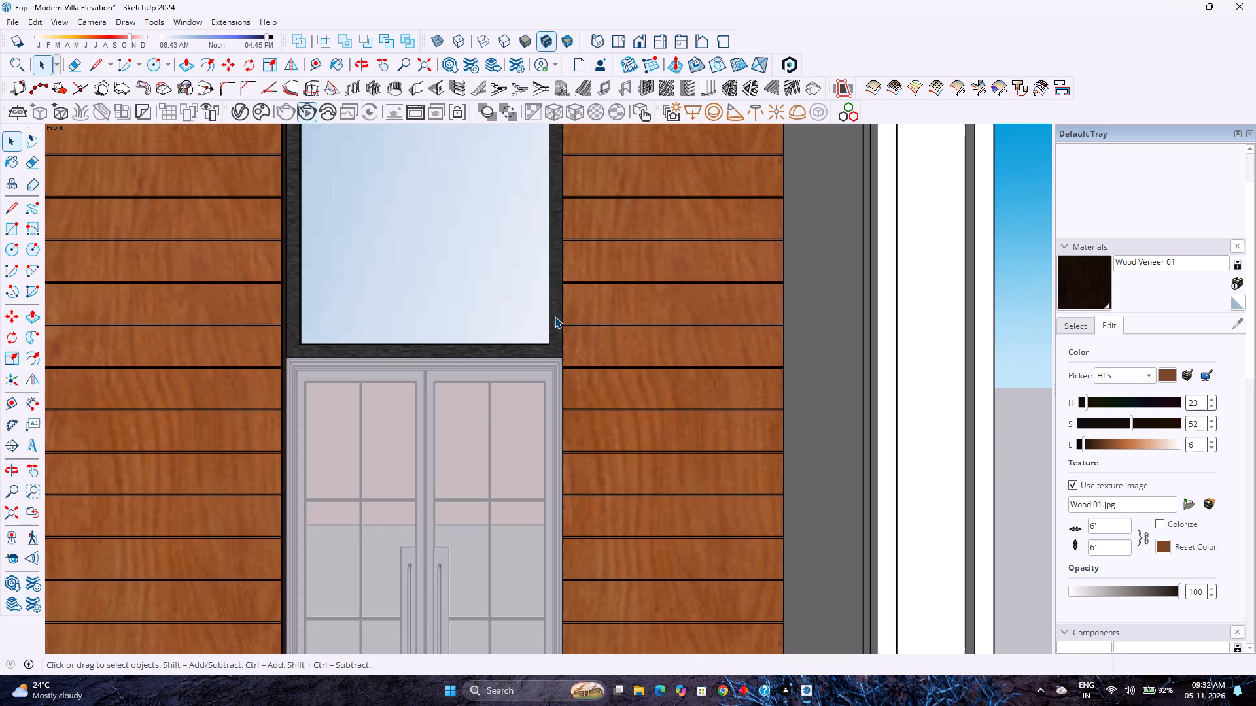
left_click(555, 316)
left_click(1100, 295)
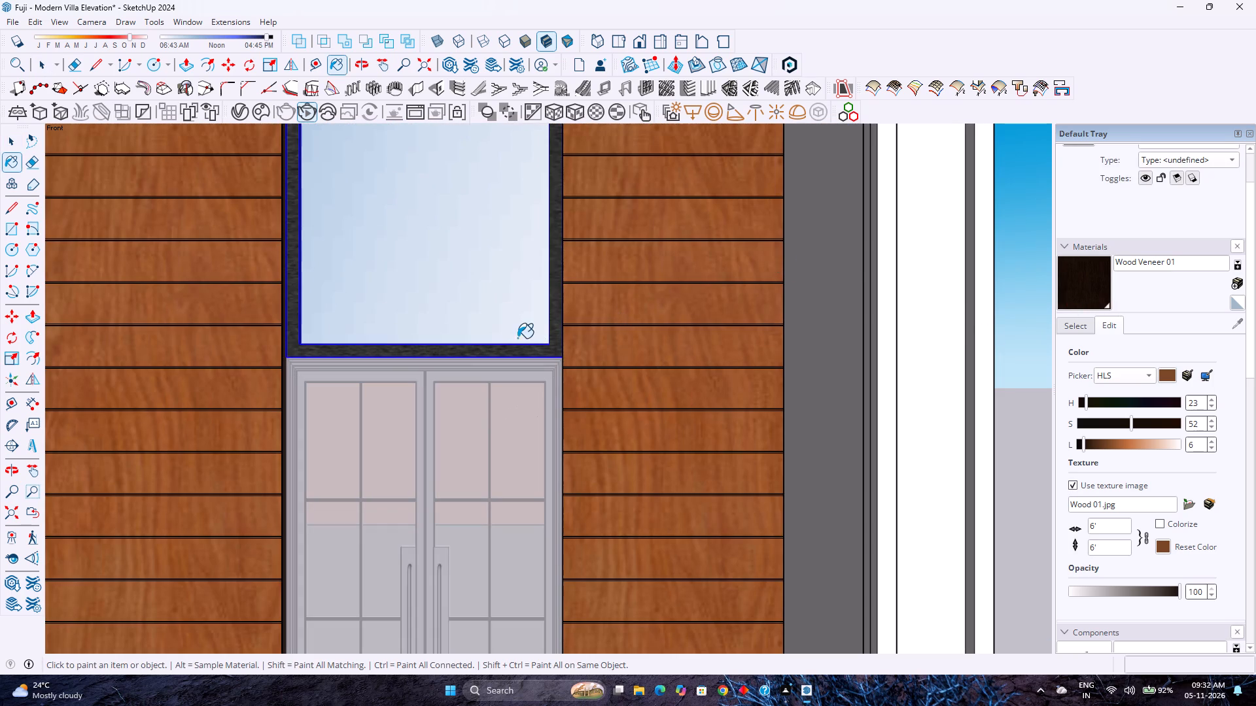
left_click(562, 335)
key("ctrl+z")
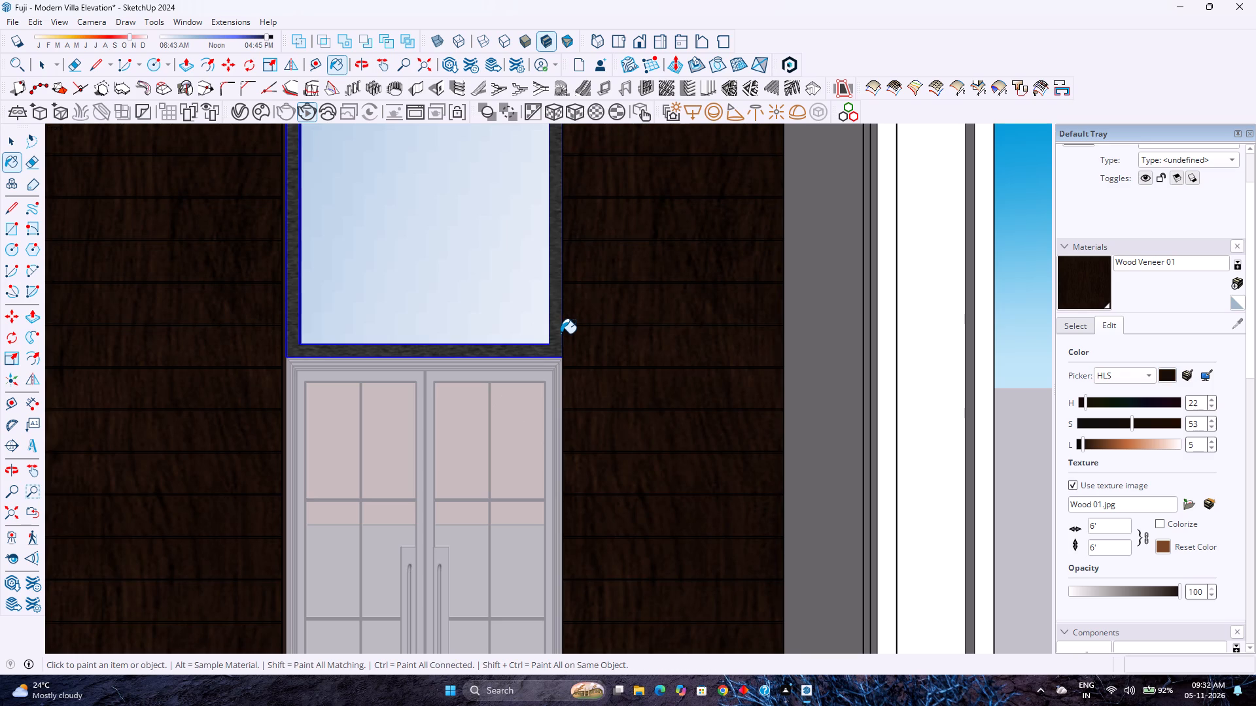
left_click(553, 337)
key("space")
scroll(553, 337, "down", 4)
key("Escape")
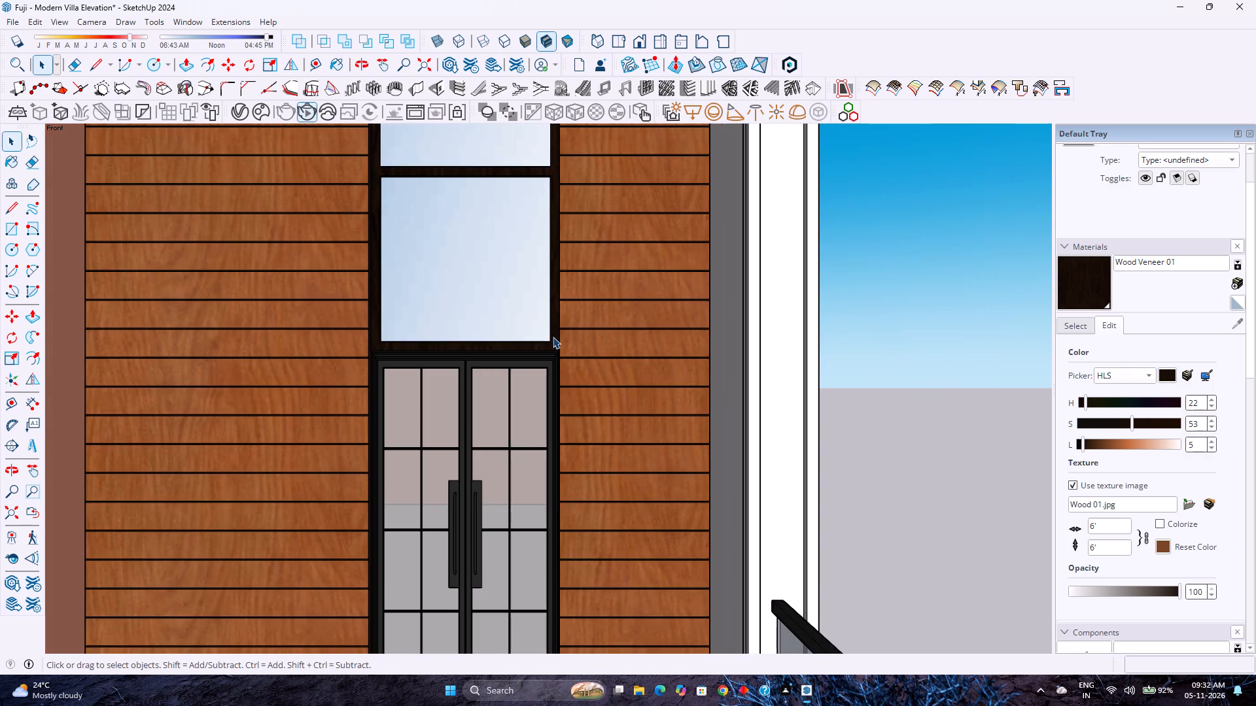
Examine the facade's door and window frames close up and across the whole front elevation.
scroll(553, 337, "down", 3)
scroll(540, 361, "up", 12)
scroll(545, 358, "down", 6)
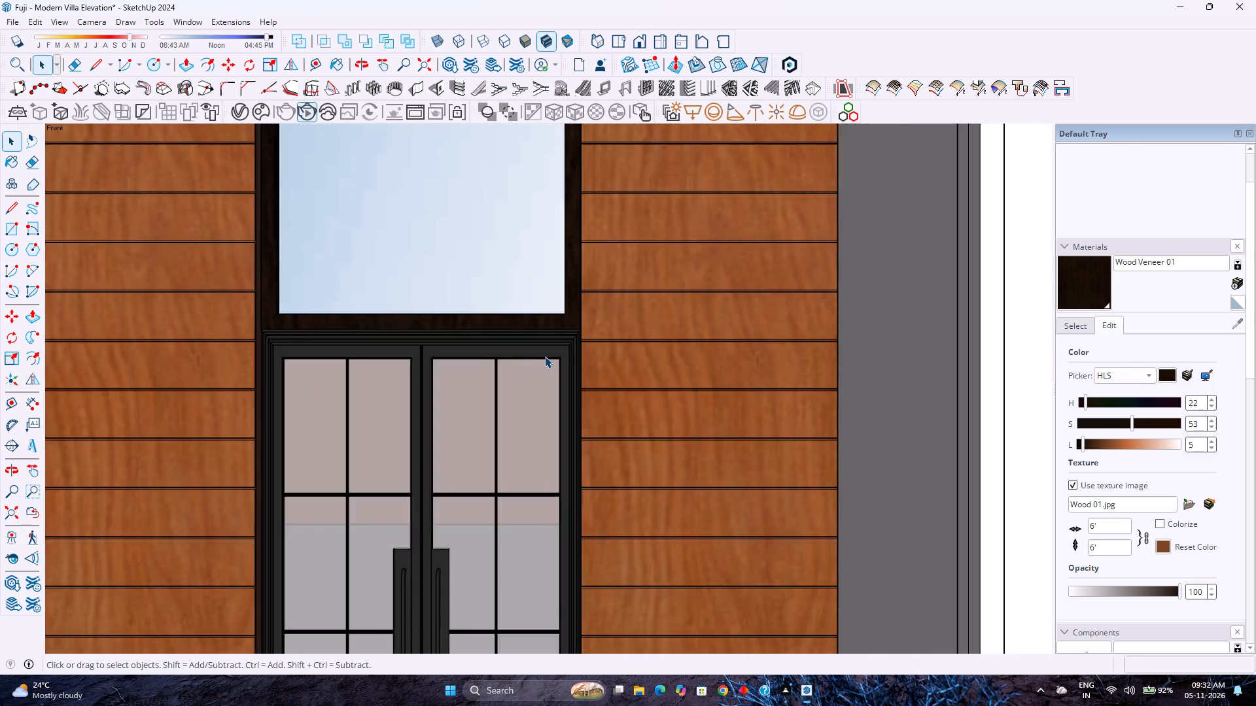
scroll(545, 356, "down", 8)
scroll(548, 350, "up", 1)
scroll(550, 350, "down", 15)
scroll(330, 439, "up", 5)
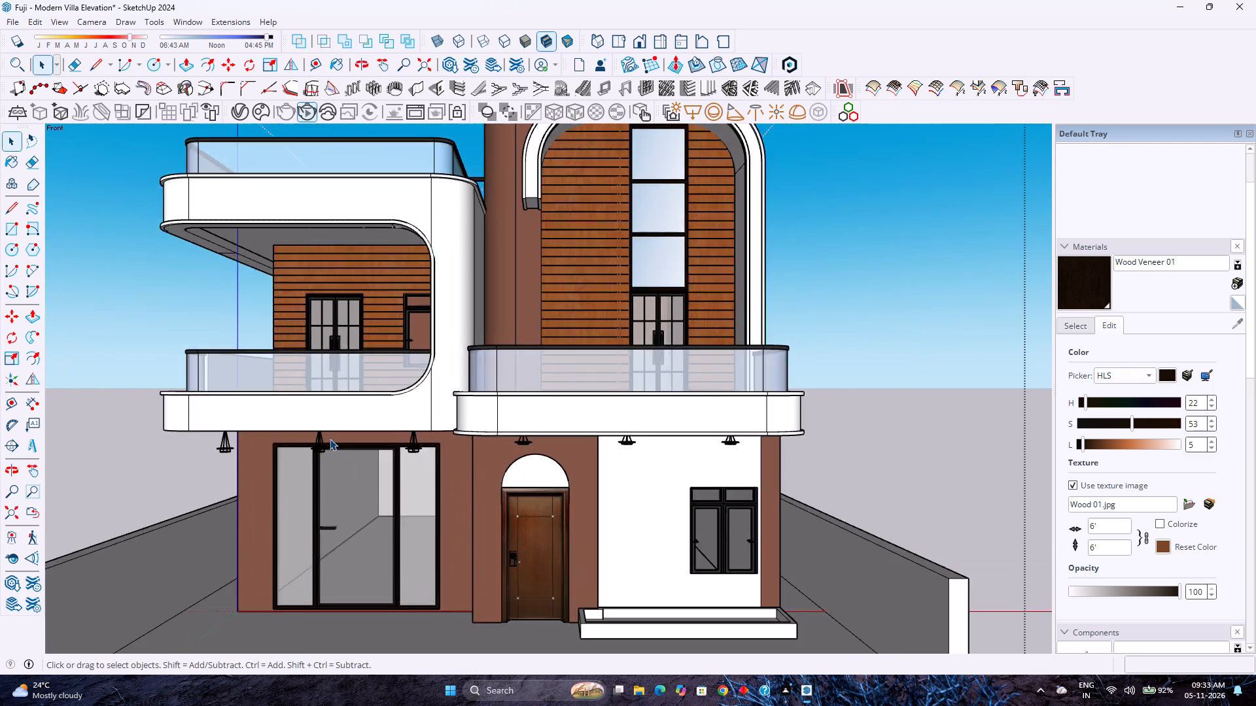
scroll(330, 439, "down", 5)
scroll(383, 358, "up", 4)
scroll(280, 366, "up", 3)
scroll(280, 366, "down", 3)
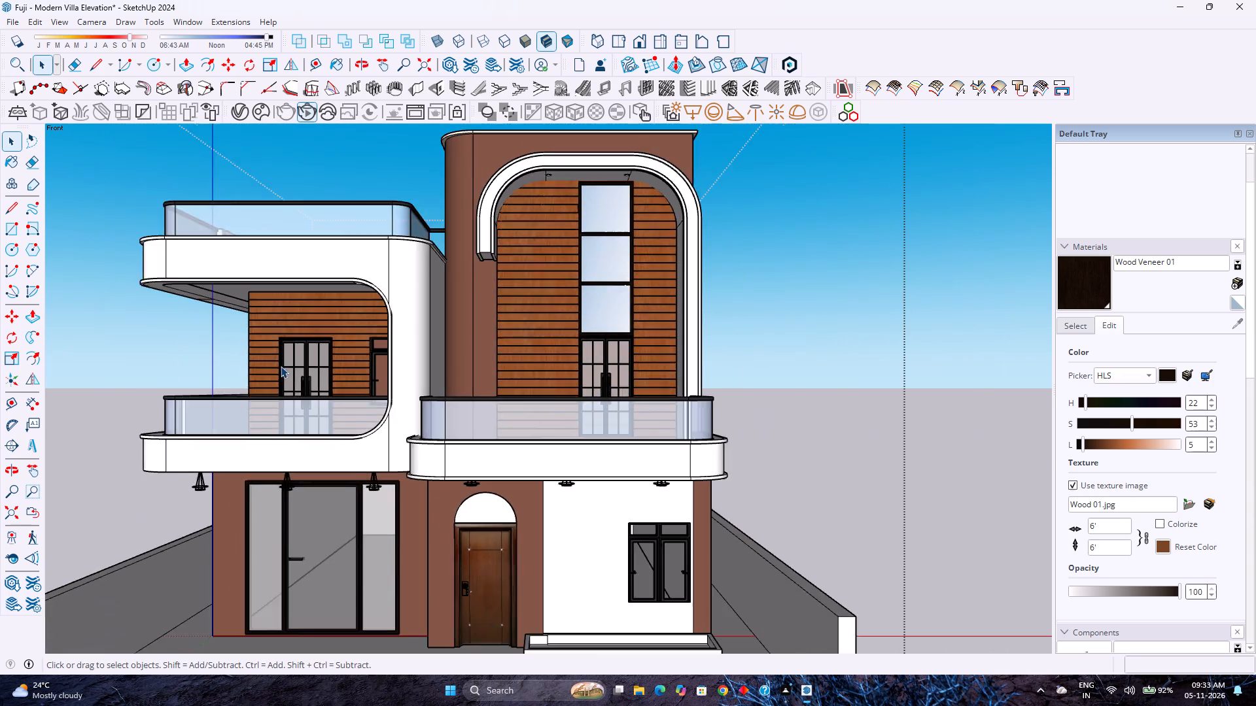
Clear the selection and save the villa model with the darkened frames.
scroll(281, 366, "down", 6)
left_click(716, 352)
key("ctrl+s")
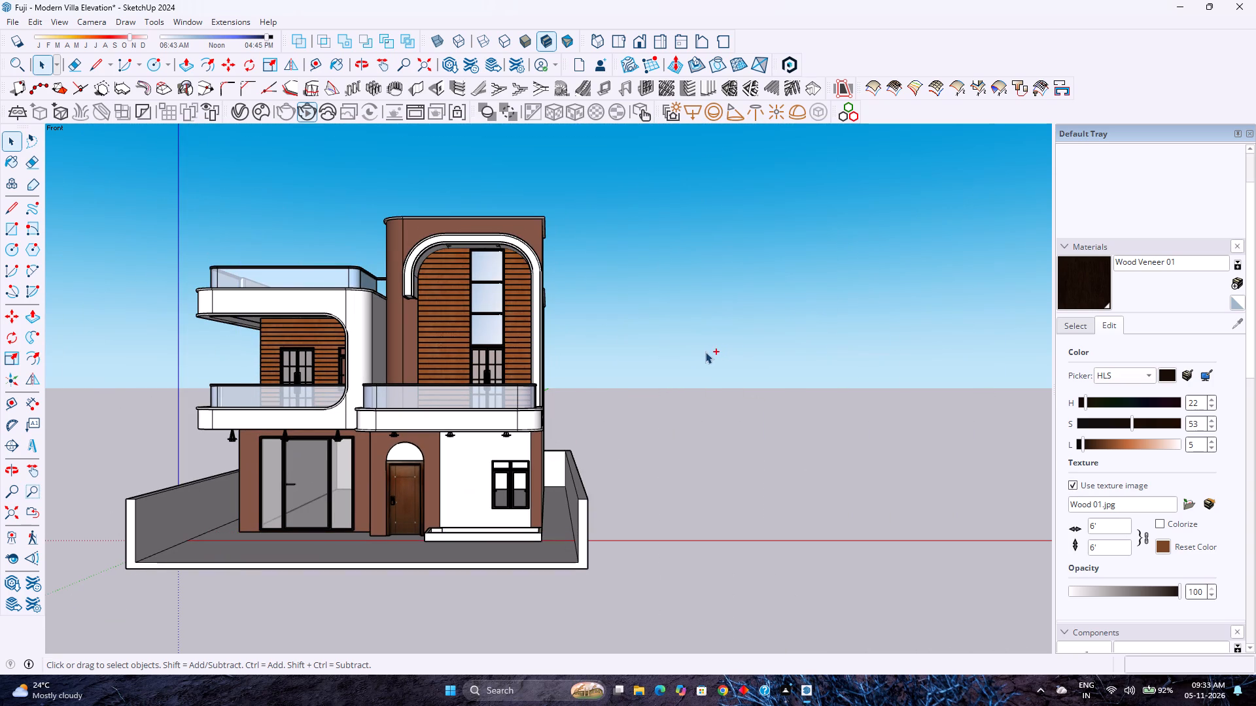
Fit the whole villa in the front view and inspect its dusk render in the V-Ray Frame Buffer.
scroll(166, 418, "up", 3)
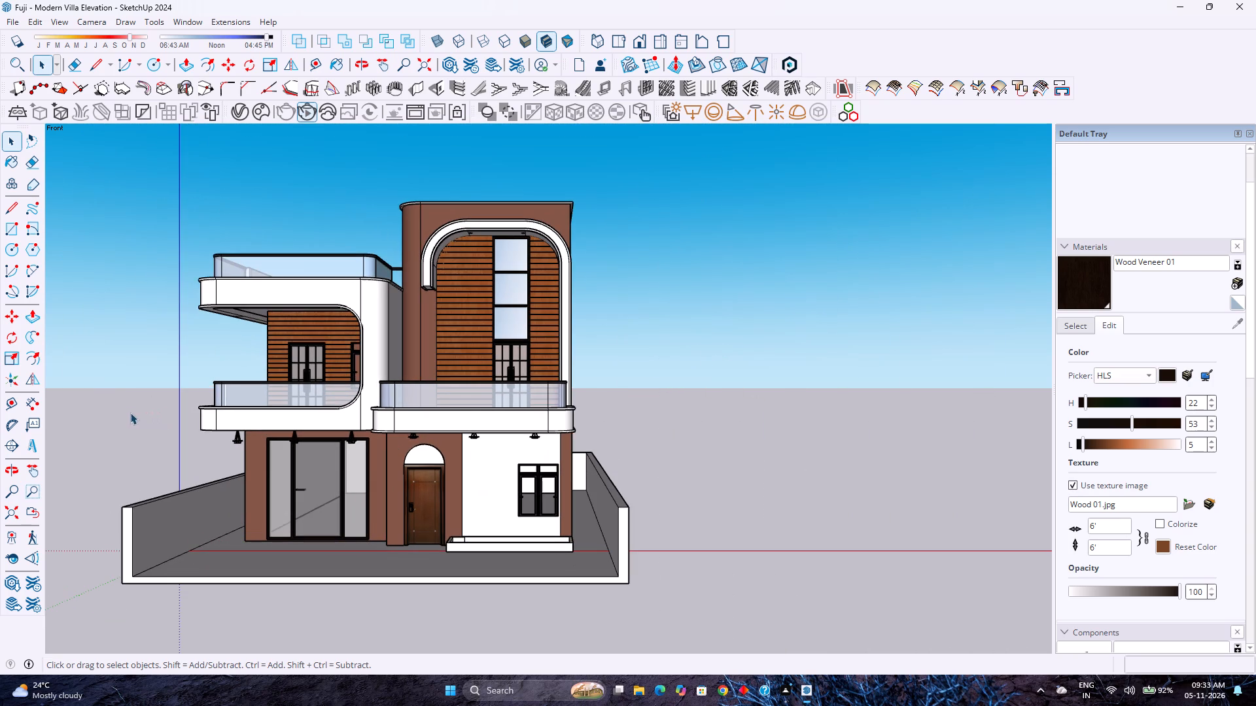
left_click(642, 46)
left_click(4, 510)
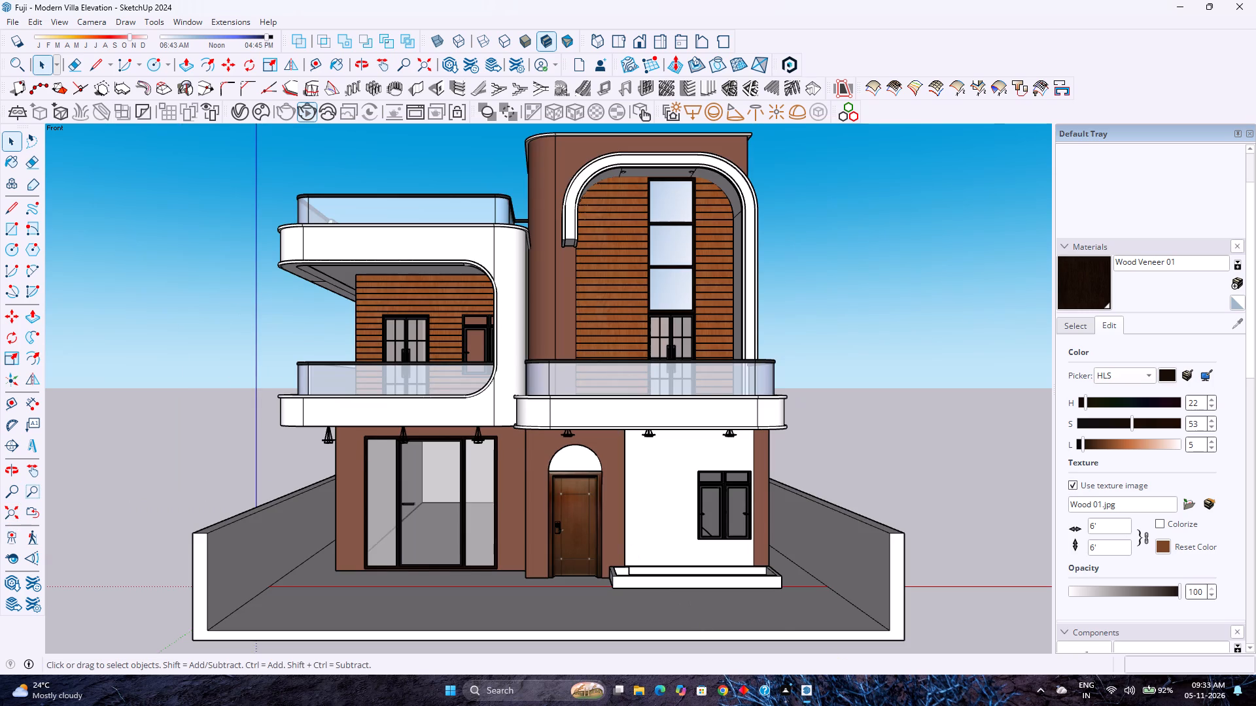
left_click(841, 620)
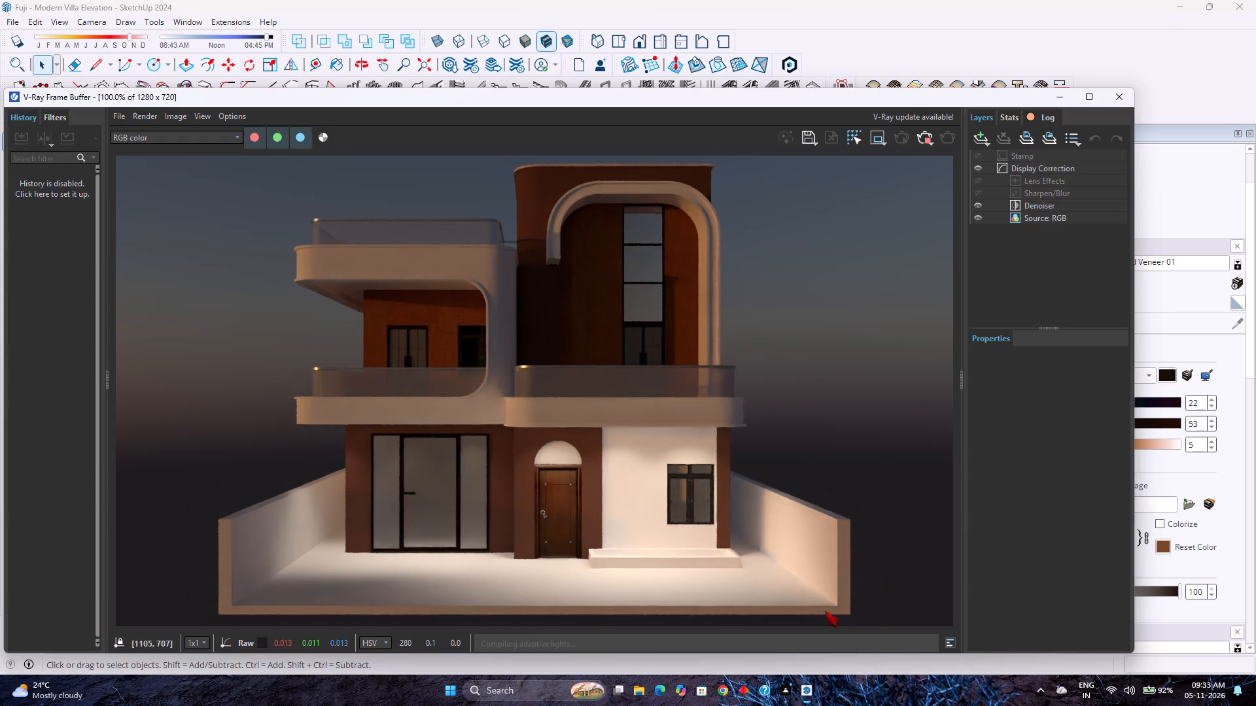
scroll(504, 471, "up", 1)
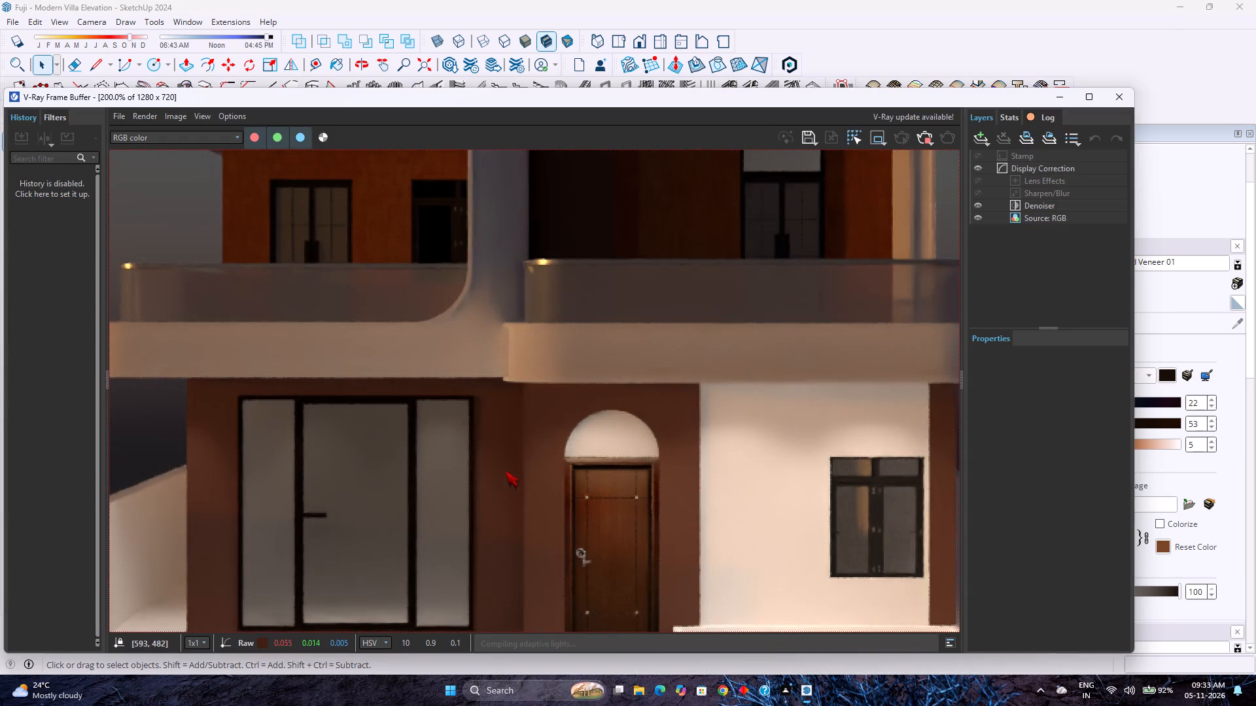
scroll(518, 467, "down", 1)
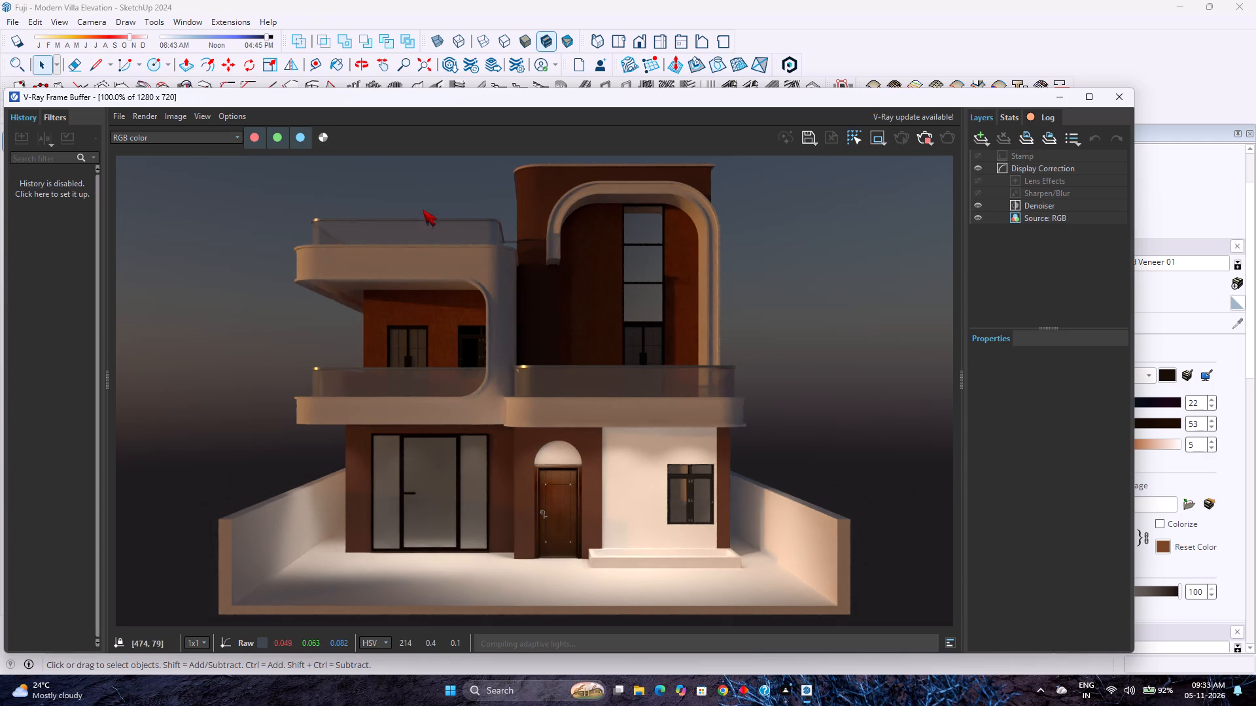
scroll(434, 336, "down", 1)
scroll(434, 336, "up", 1)
left_click(1050, 99)
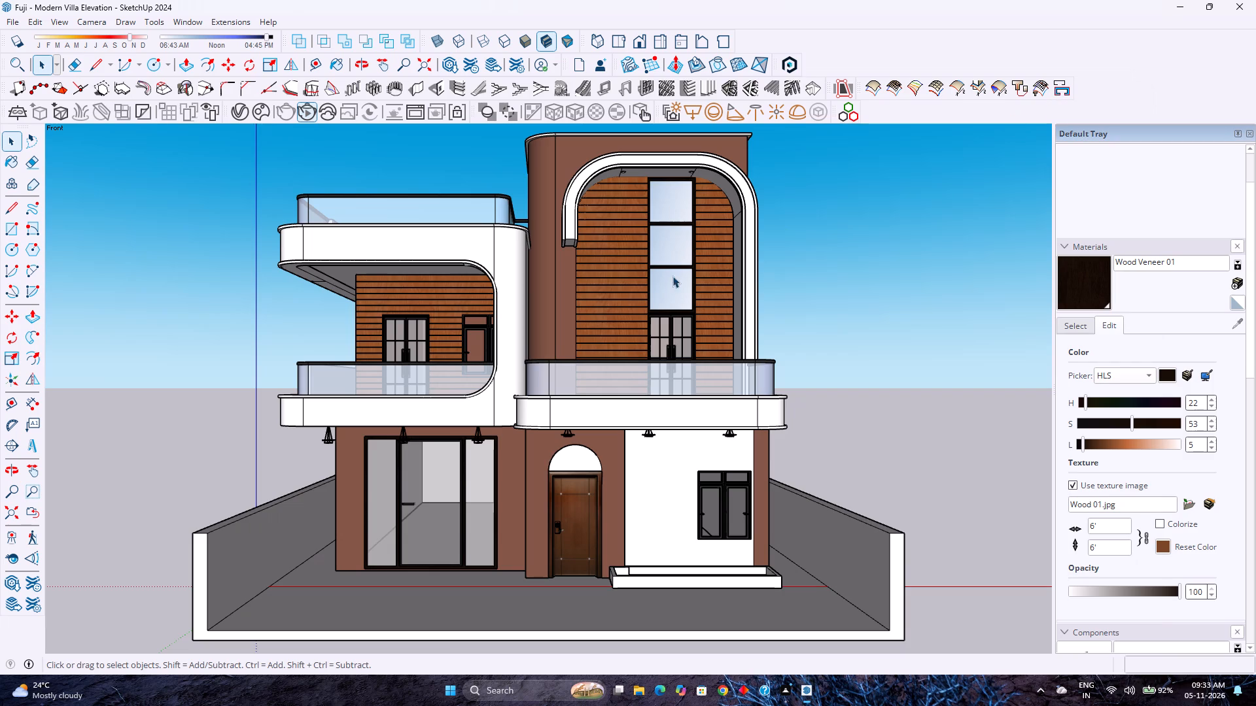
Open the balcony frame group above the glazed entrance for editing and select its soffit ceiling with the spotlights.
middle_click_drag(466, 374, 464, 296)
middle_click_drag(464, 296, 480, 272)
middle_click(481, 271)
middle_click(481, 269)
scroll(438, 427, "up", 6)
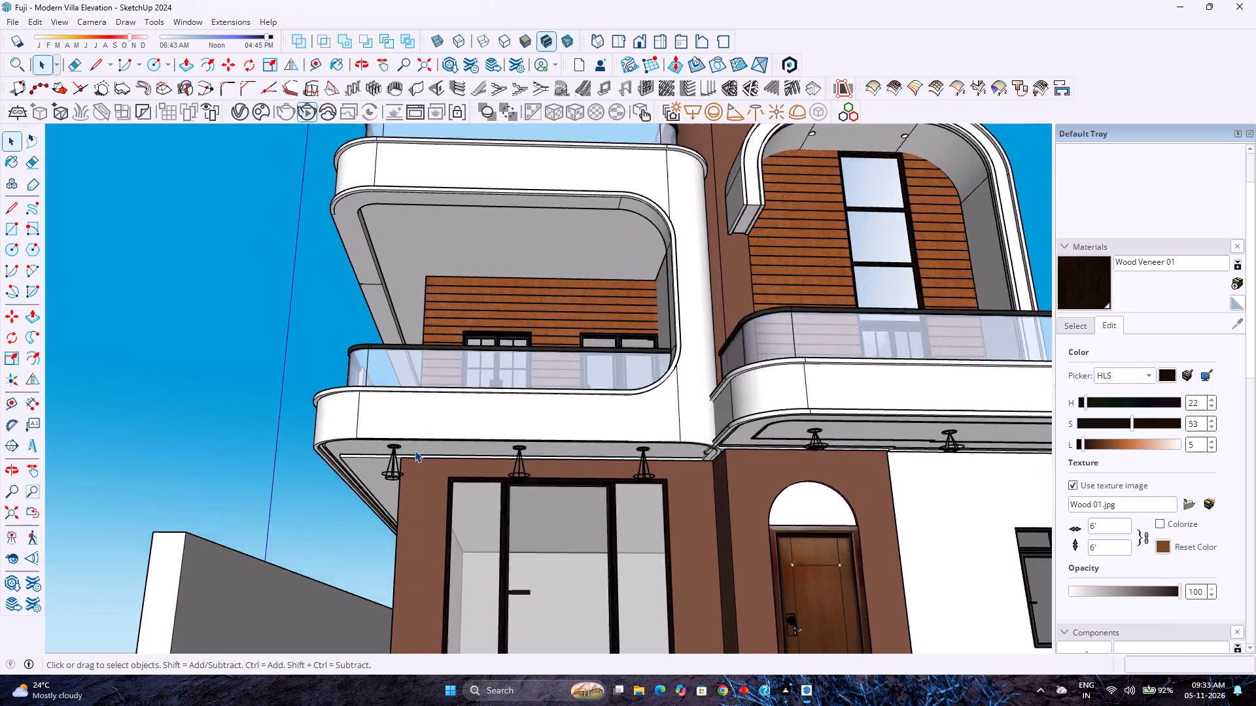
scroll(415, 450, "up", 8)
middle_click_drag(296, 455, 302, 371)
scroll(311, 469, "up", 4)
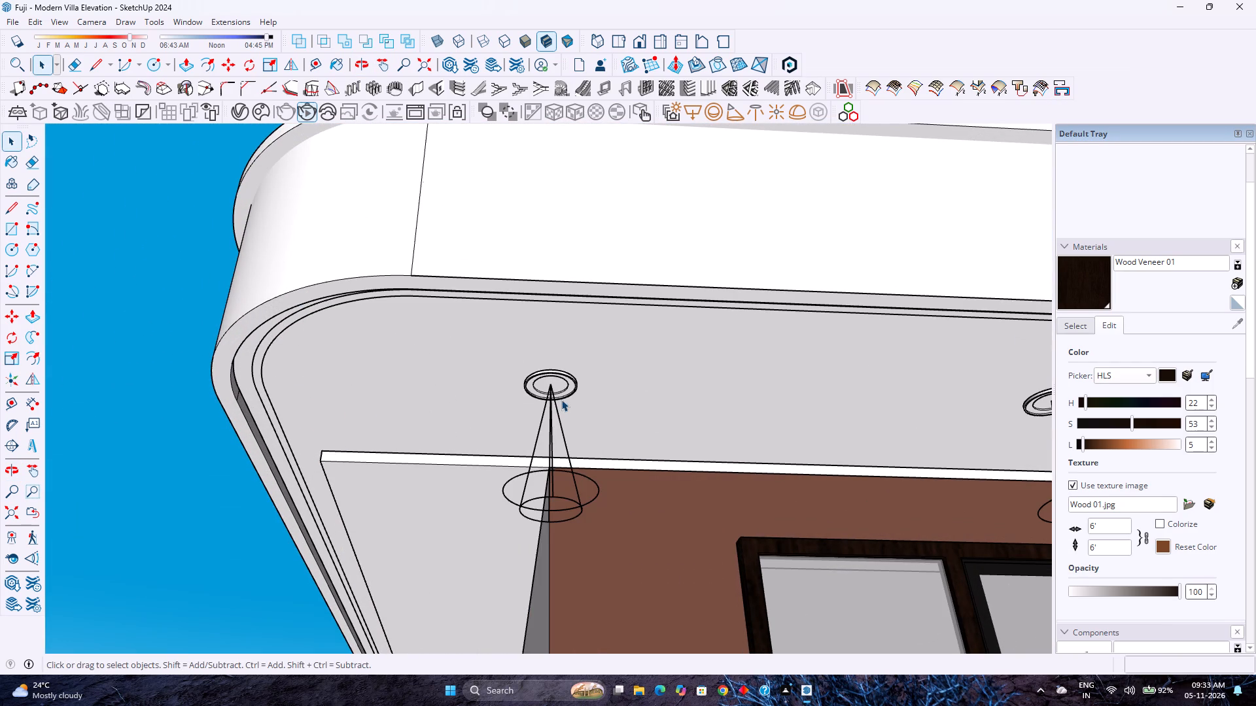
left_click(399, 359)
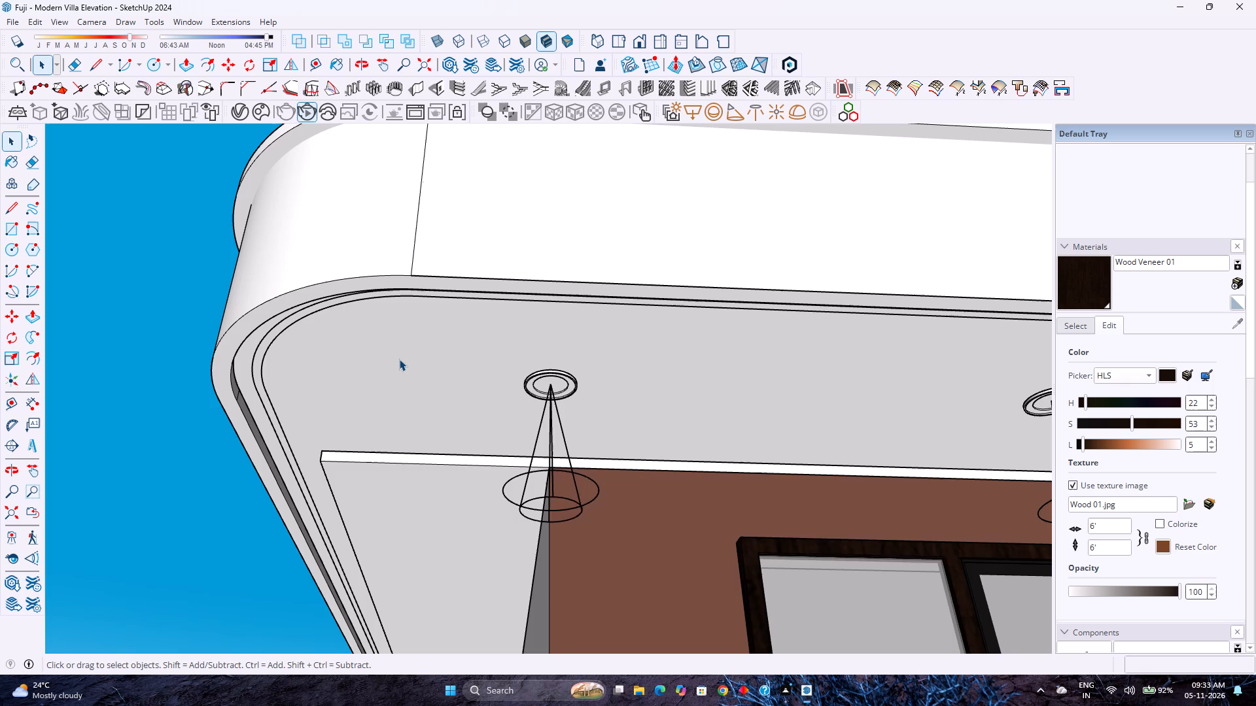
double_click(387, 349)
left_click(375, 364)
left_click(375, 364)
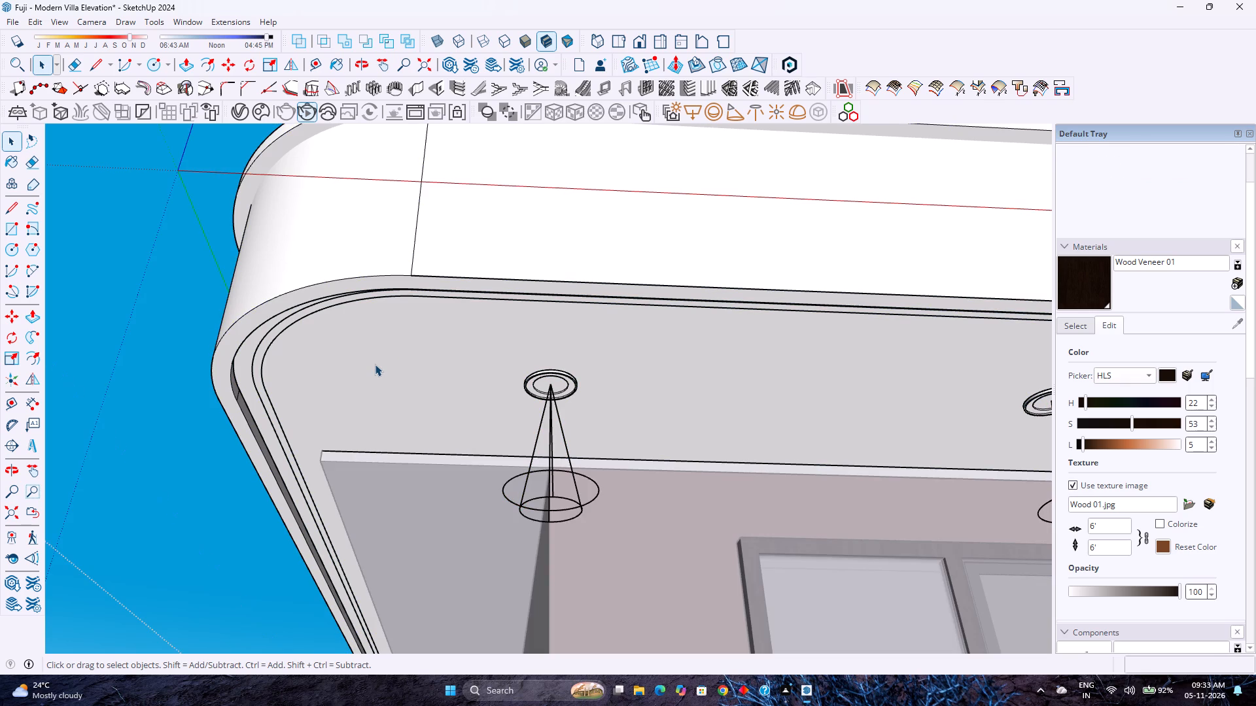
left_click(375, 364)
double_click(375, 367)
left_click(366, 380)
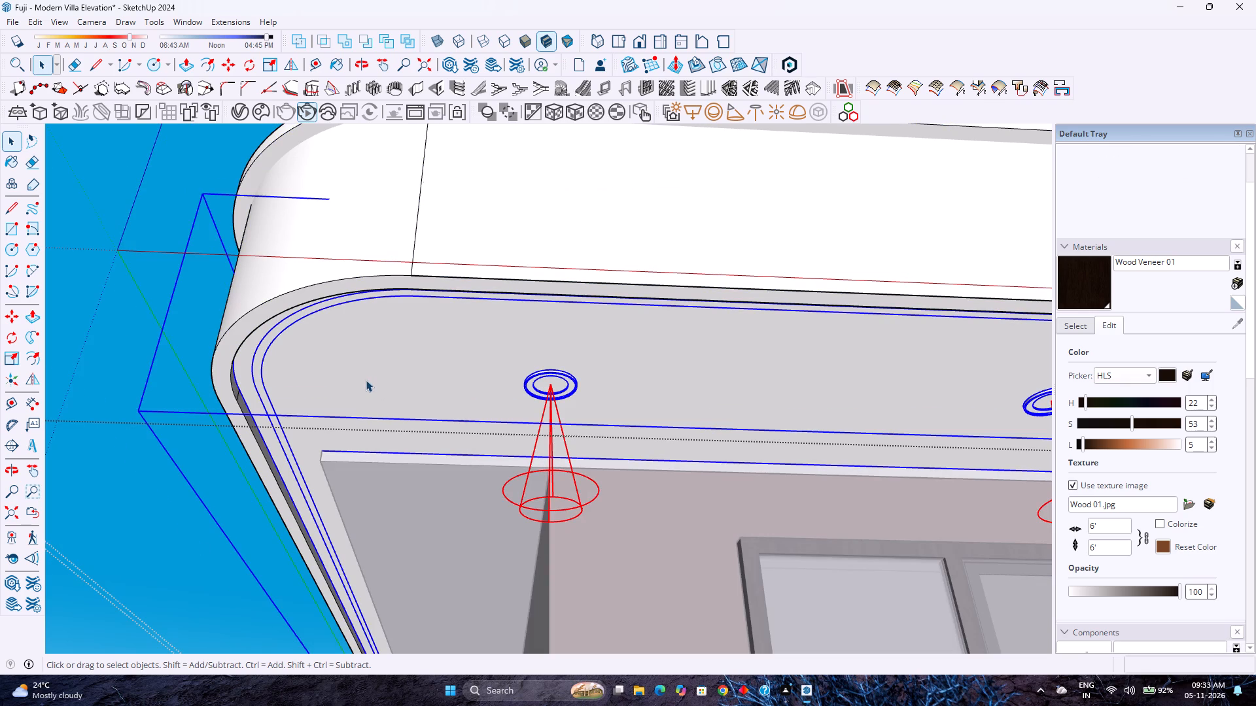
Clear the soffit selection and examine the opened balcony frame with its spotlights against the whole facade.
scroll(366, 380, "down", 1)
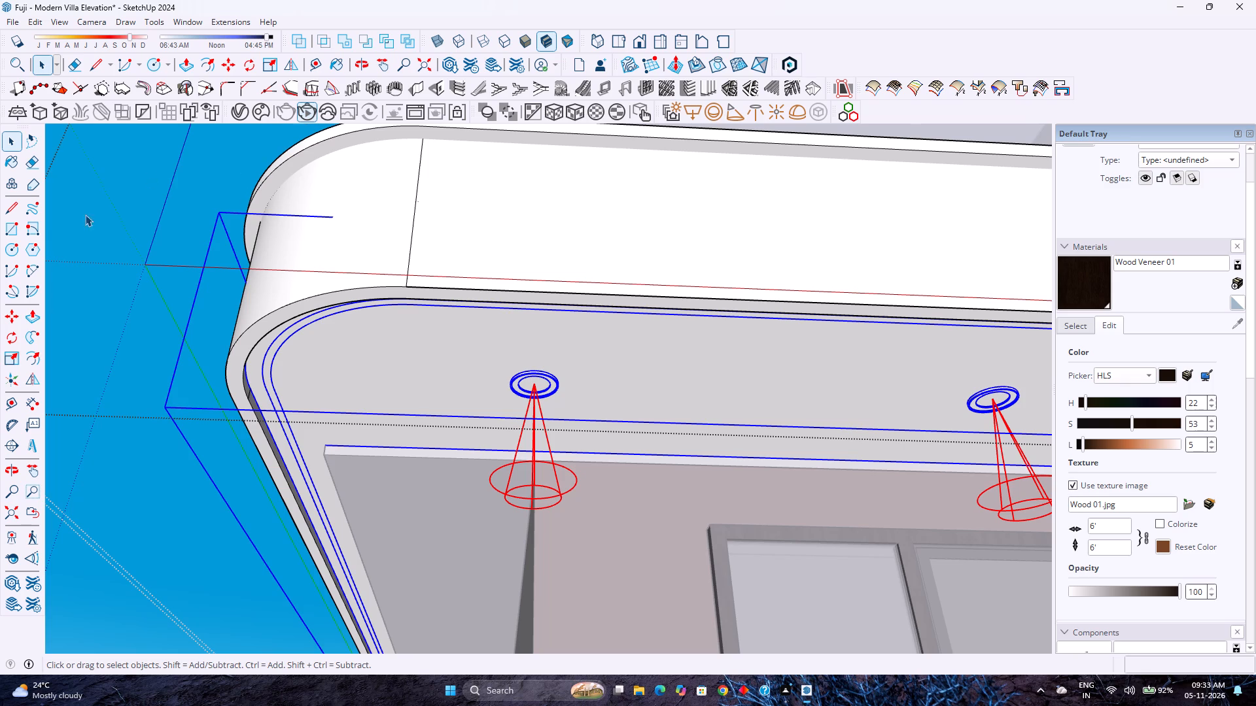
scroll(183, 369, "down", 5)
left_click(146, 397)
scroll(147, 367, "up", 3)
scroll(148, 367, "down", 3)
middle_click_drag(152, 371, 206, 484)
middle_click(206, 484)
scroll(206, 484, "down", 8)
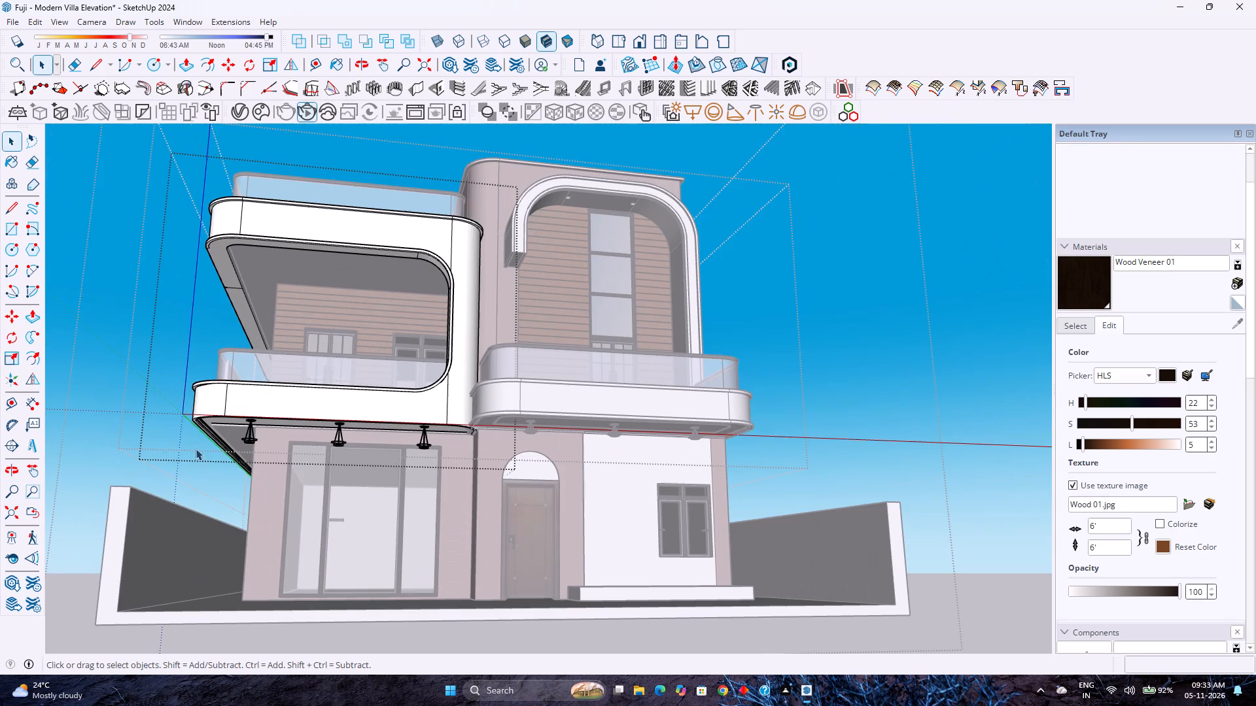
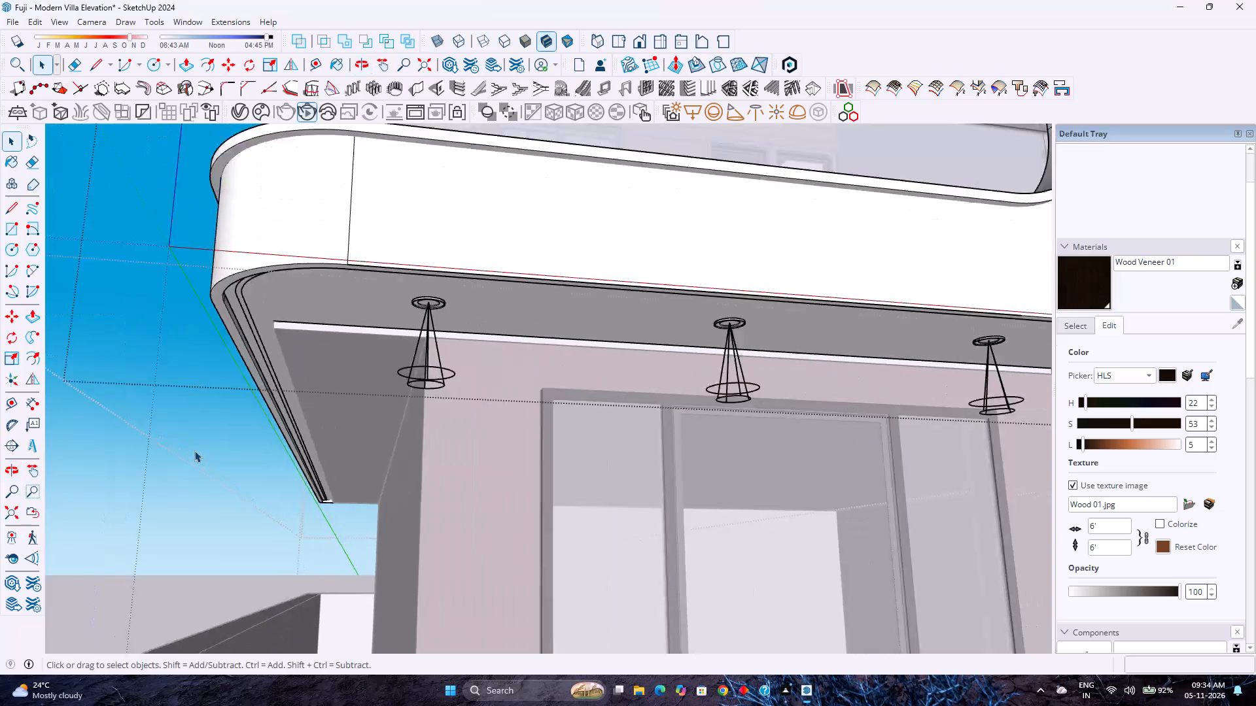
Examine the soffit and three spotlights of the opened balcony frame above the glazed entrance from several angles.
middle_click_drag(195, 449, 239, 399)
scroll(310, 369, "up", 1)
middle_click_drag(310, 369, 223, 377)
scroll(244, 366, "up", 2)
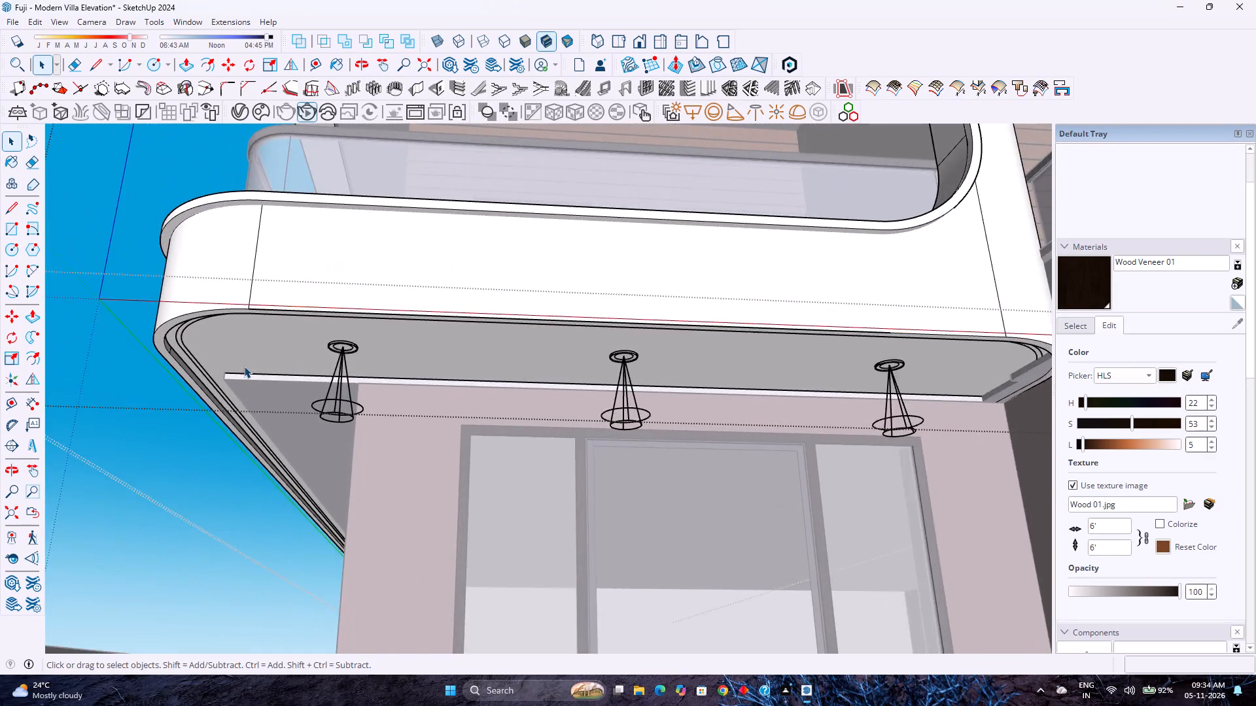
scroll(244, 366, "up", 7)
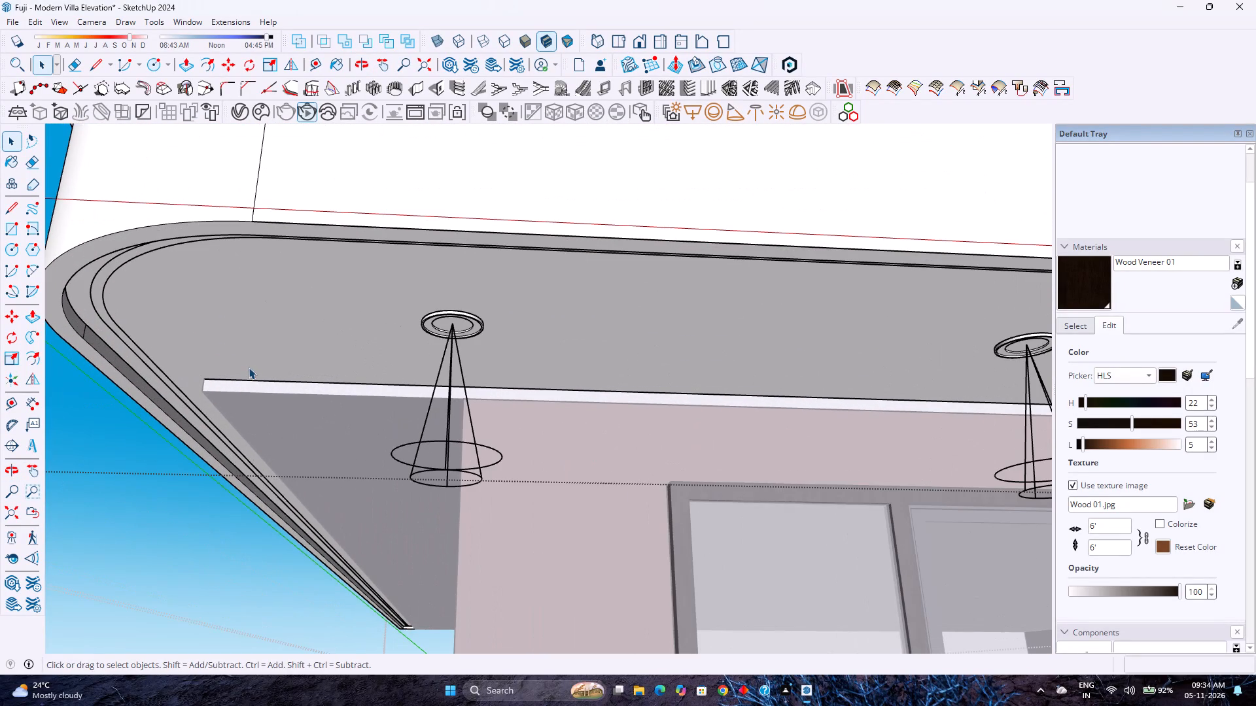
scroll(257, 365, "down", 3)
middle_click_drag(270, 349, 277, 335)
middle_click(277, 335)
scroll(277, 335, "down", 7)
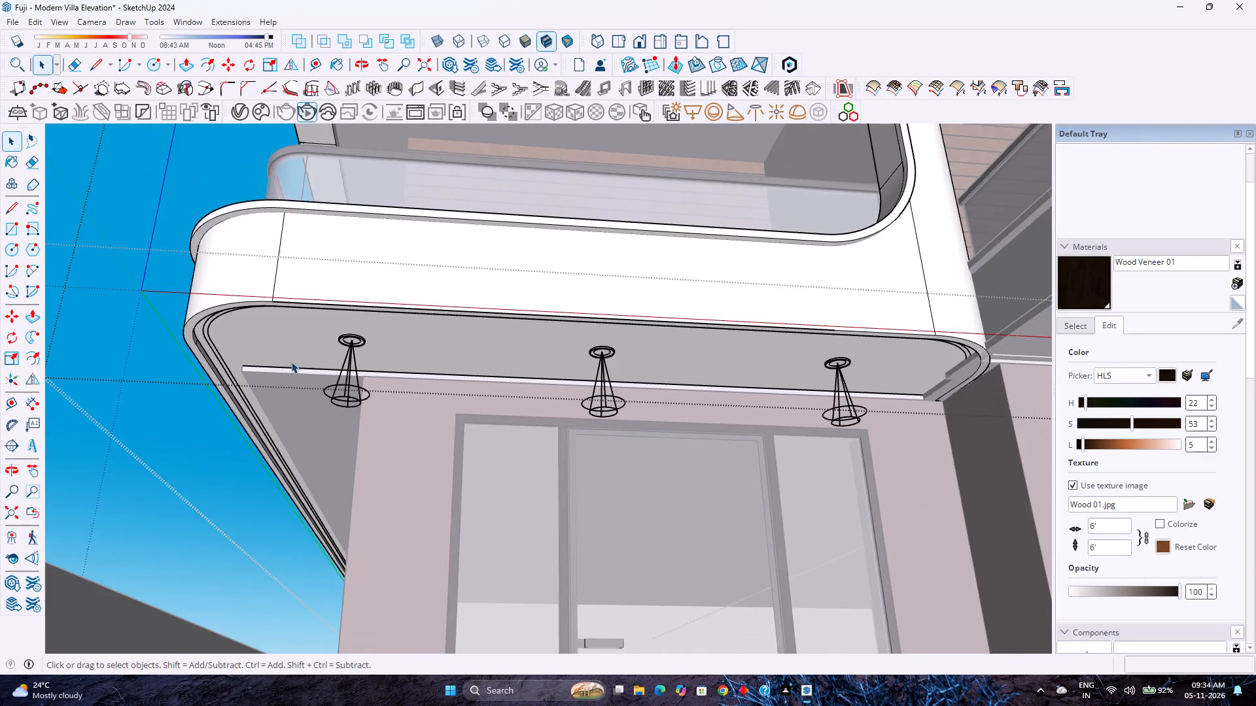
scroll(291, 361, "down", 3)
middle_click_drag(301, 373, 284, 360)
scroll(290, 361, "up", 6)
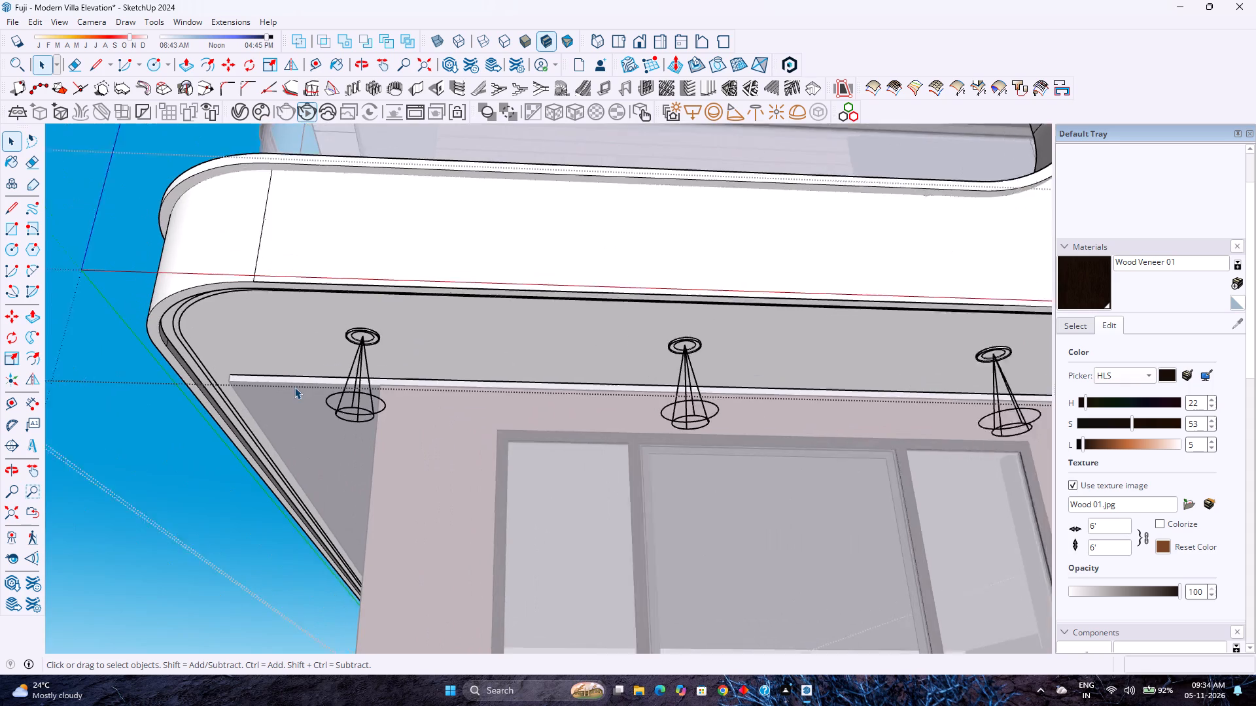
scroll(294, 387, "up", 5)
middle_click_drag(279, 390, 351, 370)
scroll(351, 370, "down", 11)
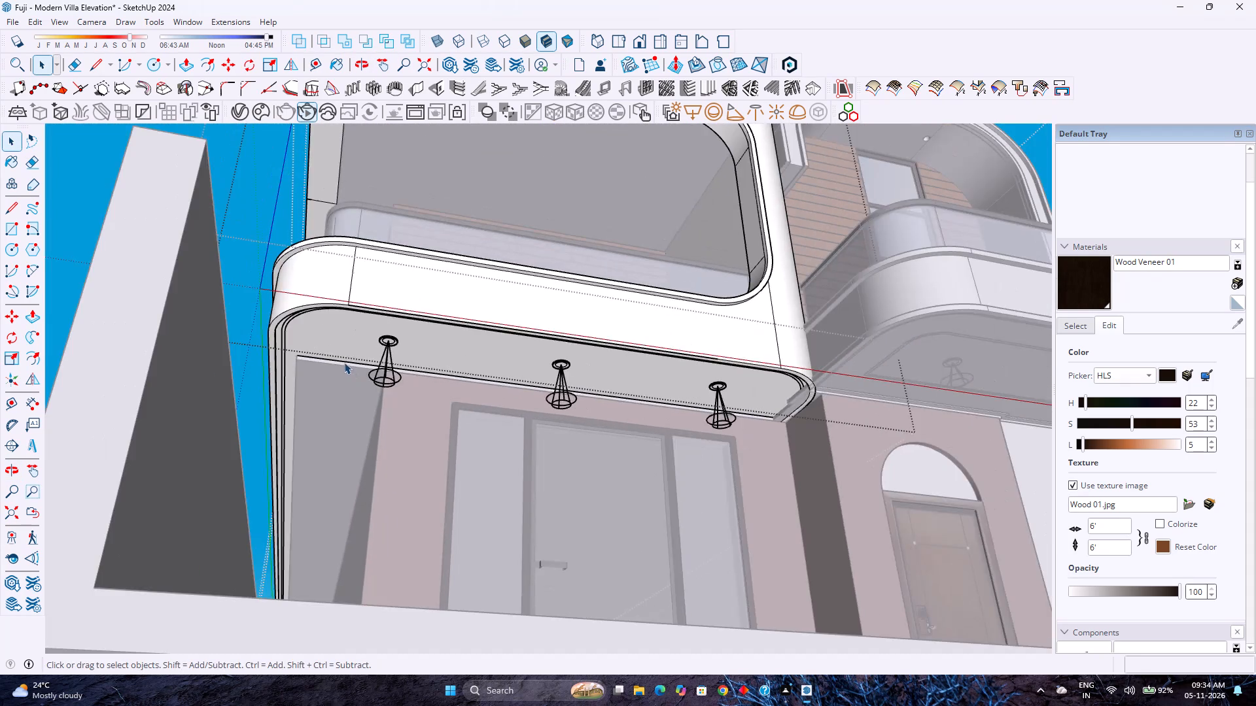
scroll(343, 362, "down", 3)
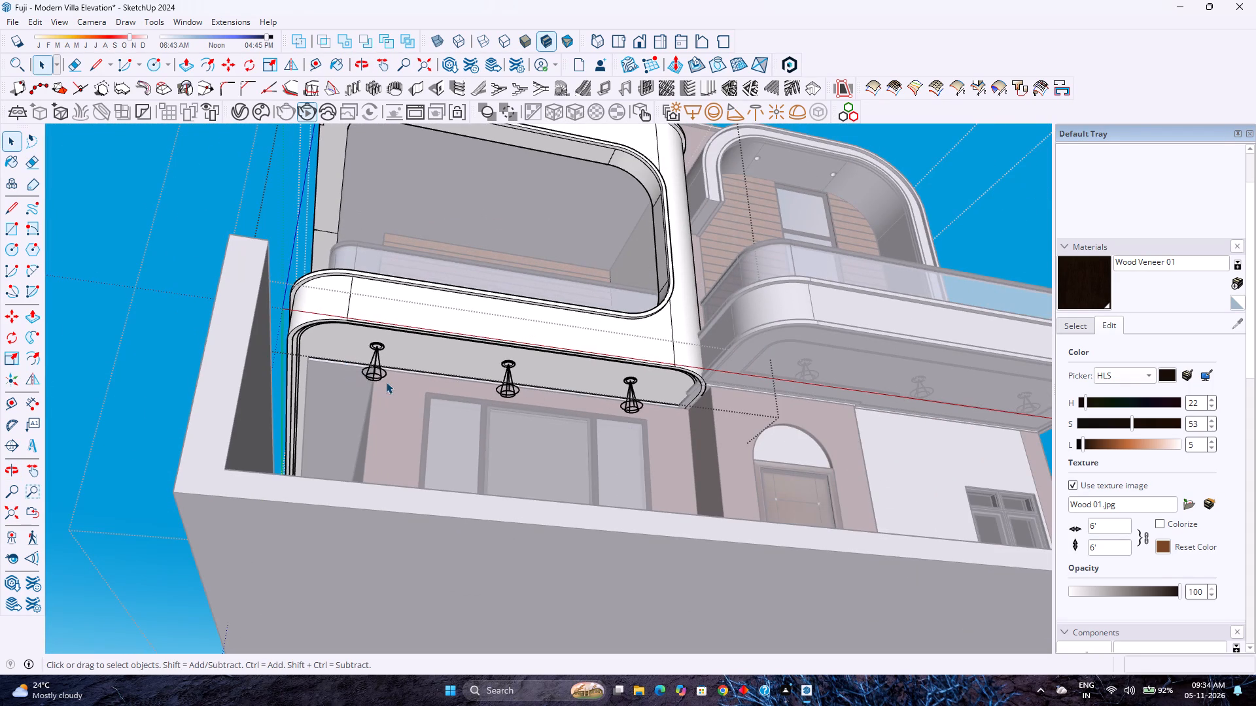
scroll(383, 380, "up", 10)
middle_click_drag(371, 375, 310, 373)
scroll(310, 373, "down", 7)
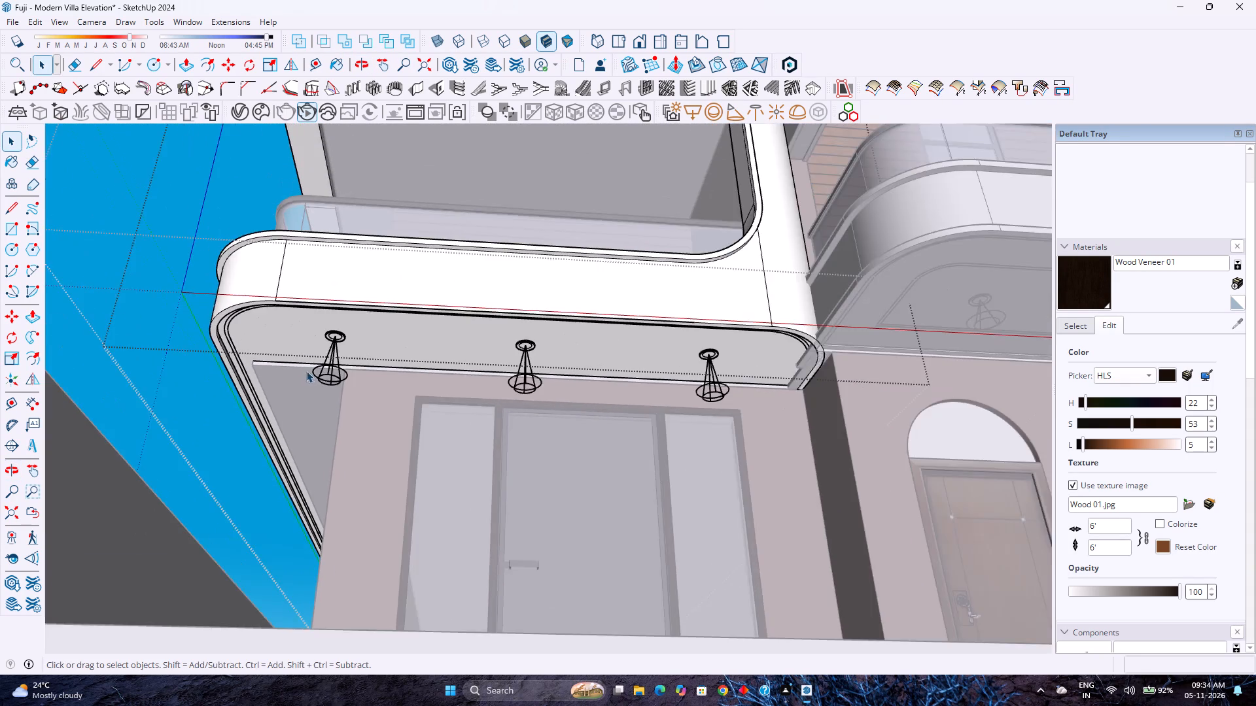
scroll(306, 371, "down", 2)
scroll(422, 376, "up", 8)
middle_click_drag(423, 375, 282, 395)
middle_click(282, 395)
scroll(282, 395, "down", 3)
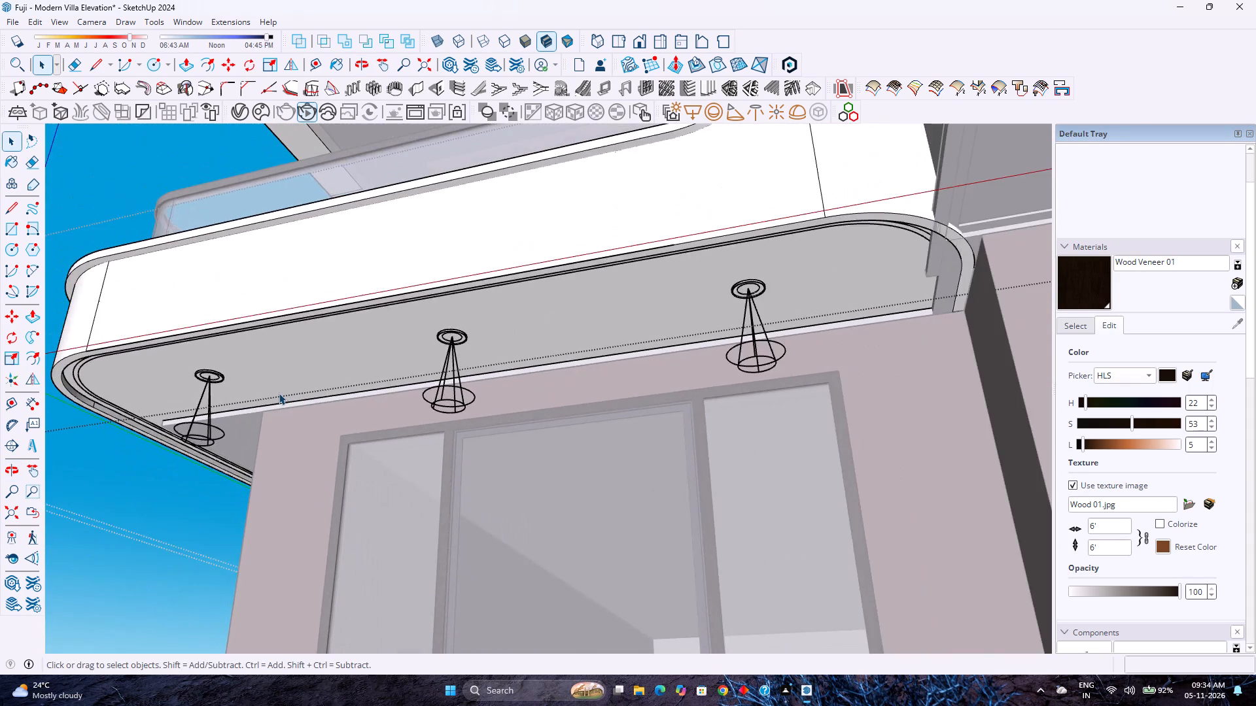
scroll(279, 393, "down", 4)
middle_click_drag(287, 390, 310, 390)
middle_click_drag(333, 388, 377, 388)
middle_click(377, 388)
scroll(378, 387, "down", 4)
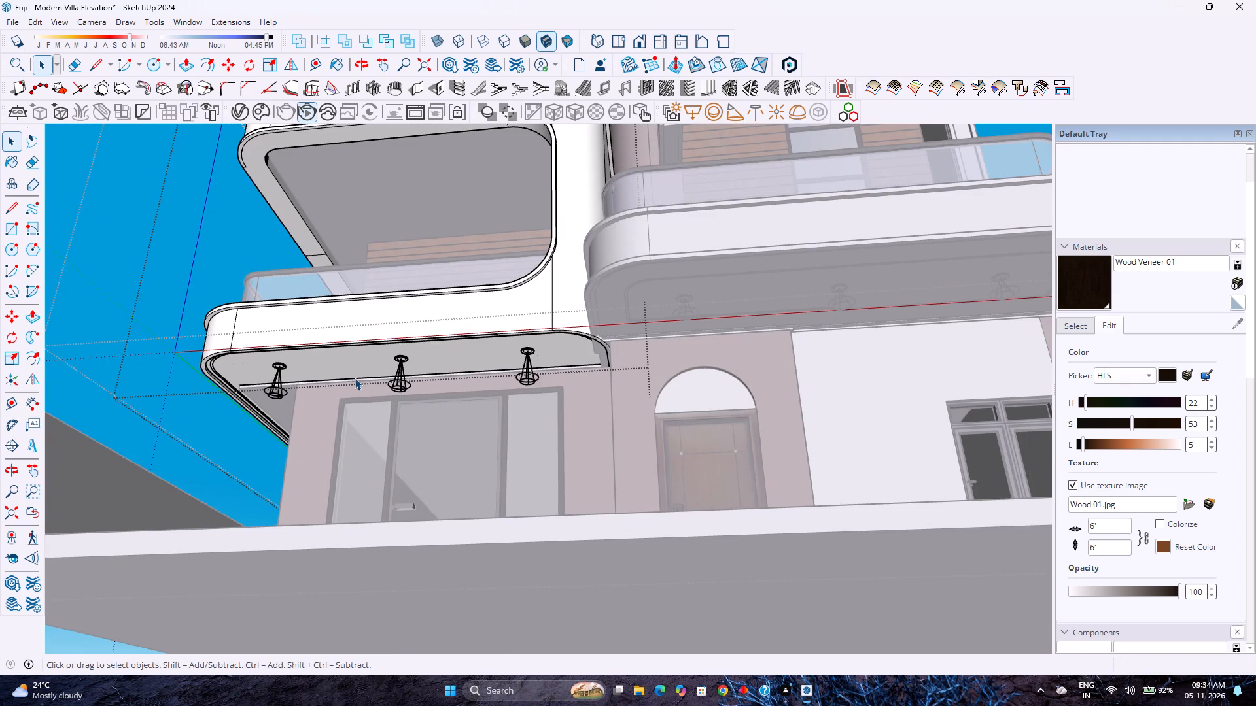
scroll(354, 377, "down", 4)
scroll(358, 378, "up", 10)
scroll(265, 395, "up", 1)
middle_click_drag(265, 395, 396, 381)
middle_click(396, 381)
scroll(396, 381, "down", 3)
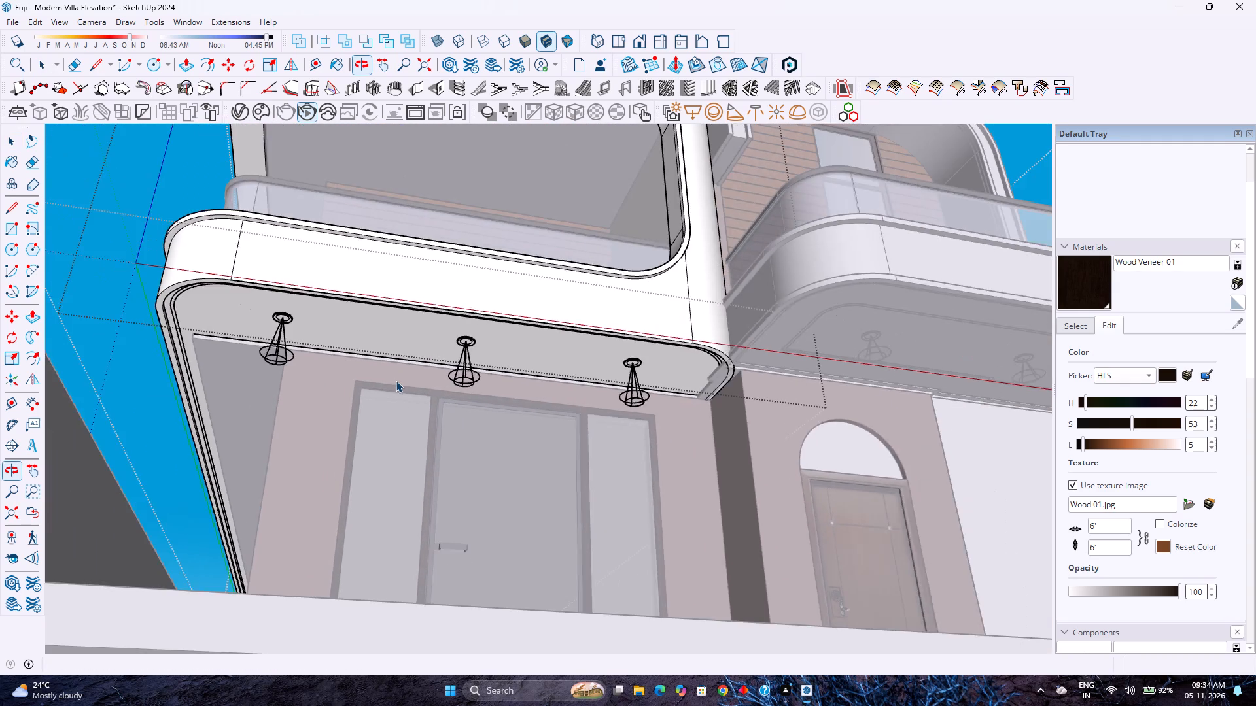
scroll(396, 380, "down", 4)
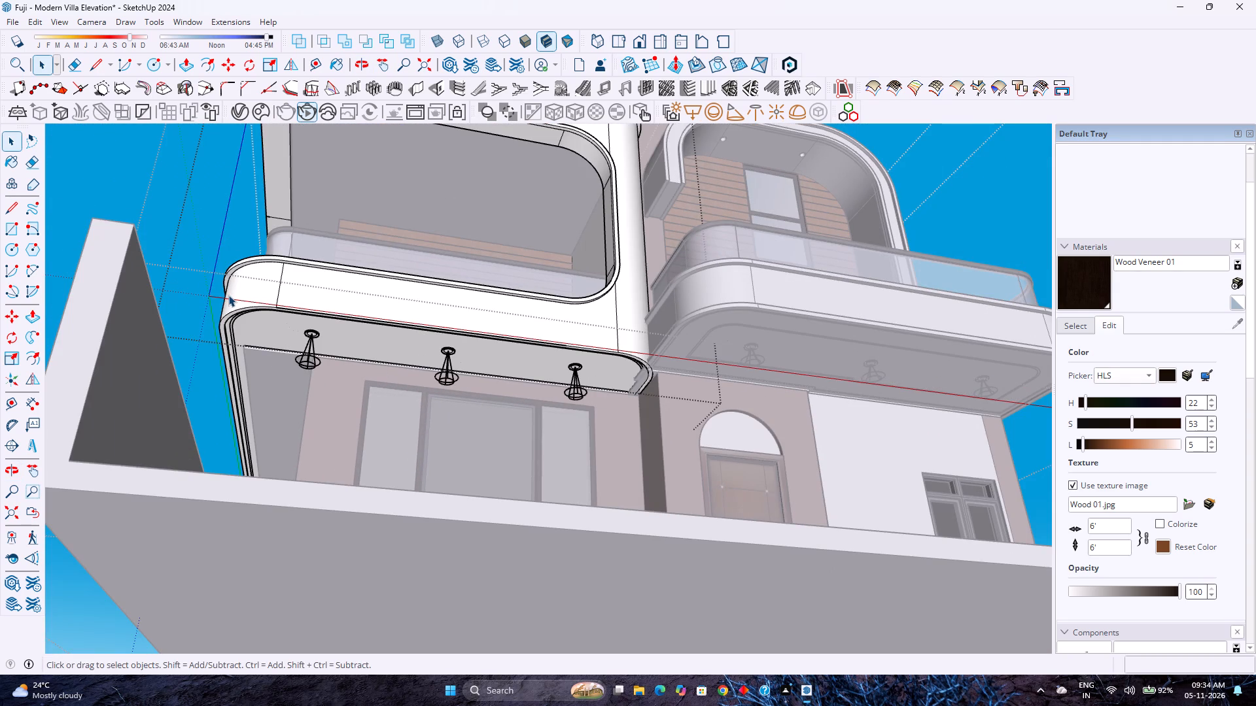
Inspect the rounded corner, edge grooves and nearest spotlight of the balcony soffit up close.
scroll(212, 318, "up", 9)
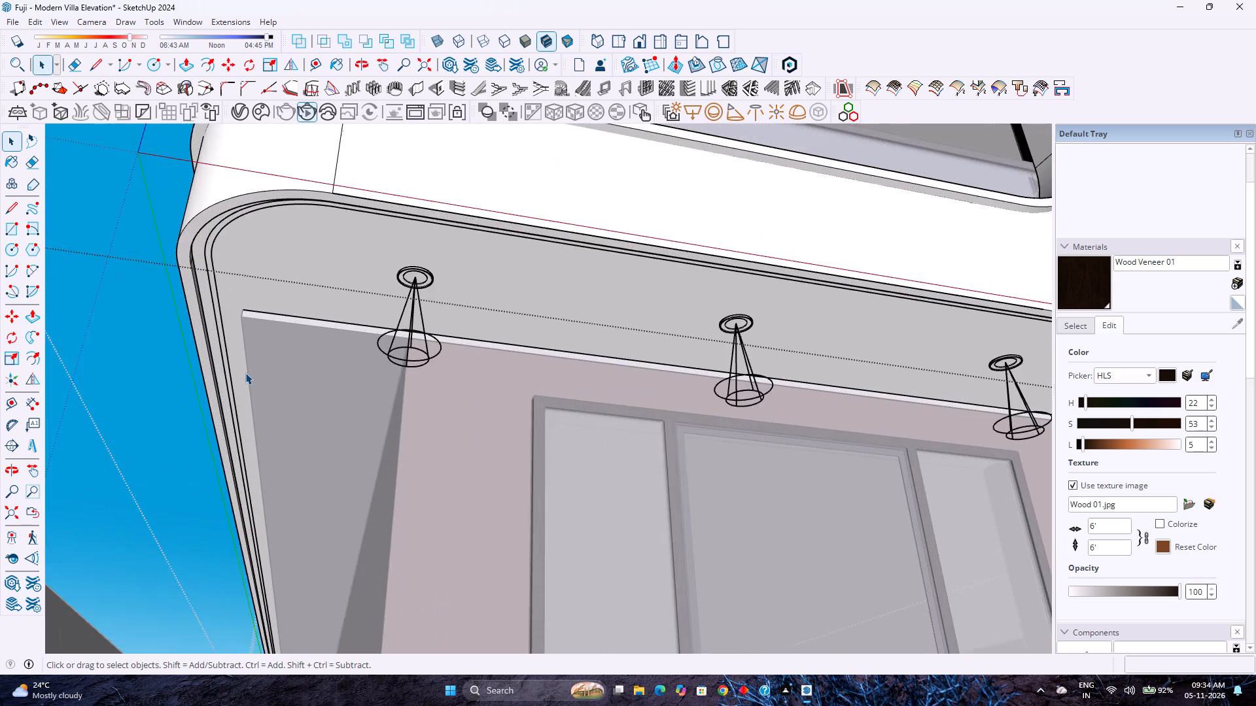
scroll(247, 373, "down", 9)
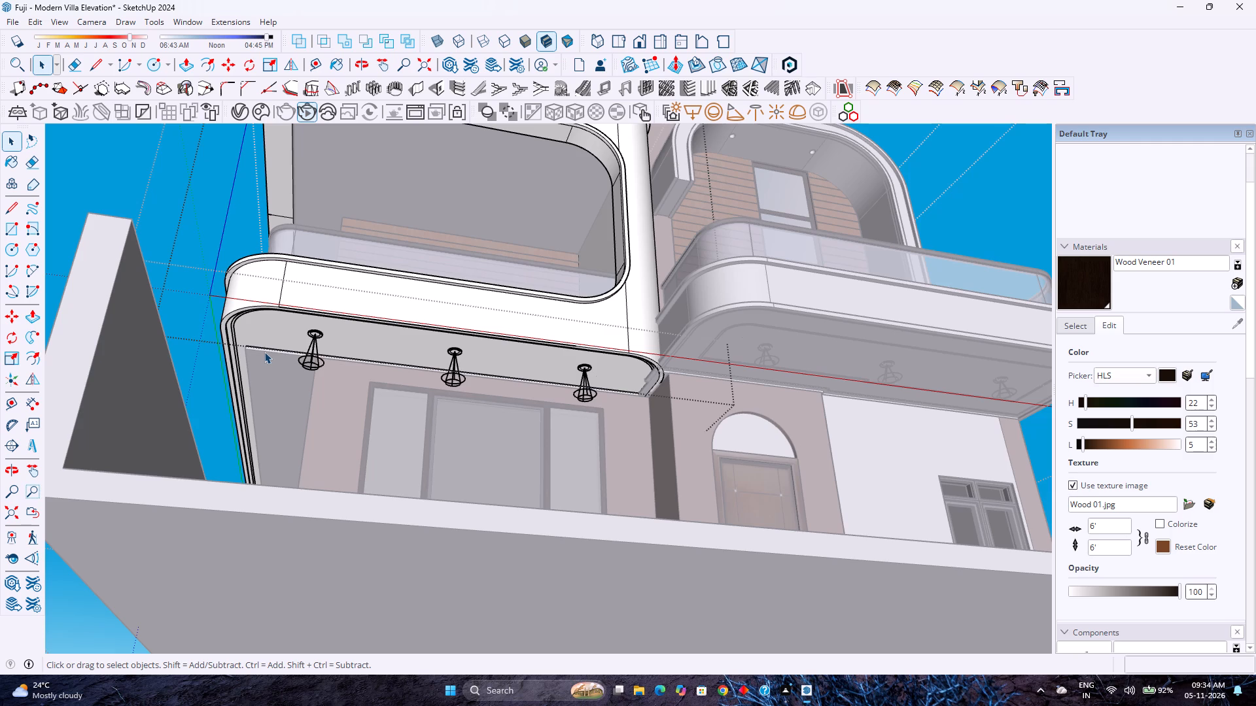
scroll(330, 373, "up", 7)
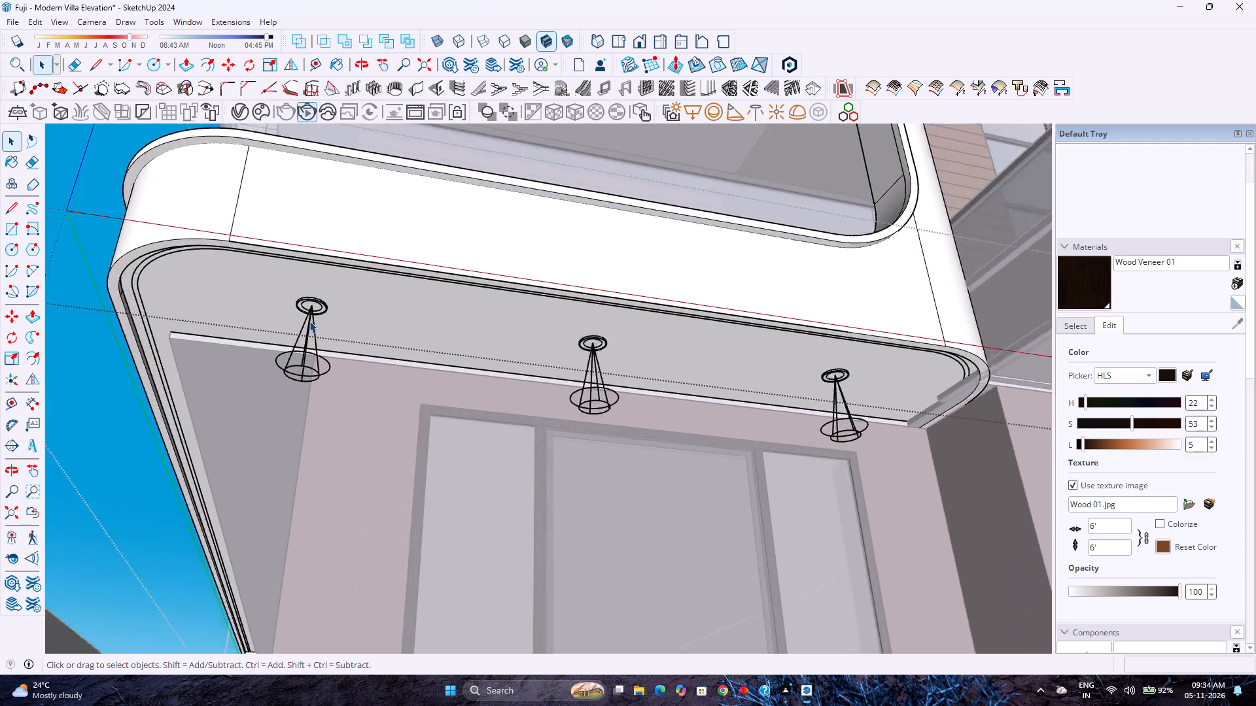
scroll(309, 321, "up", 7)
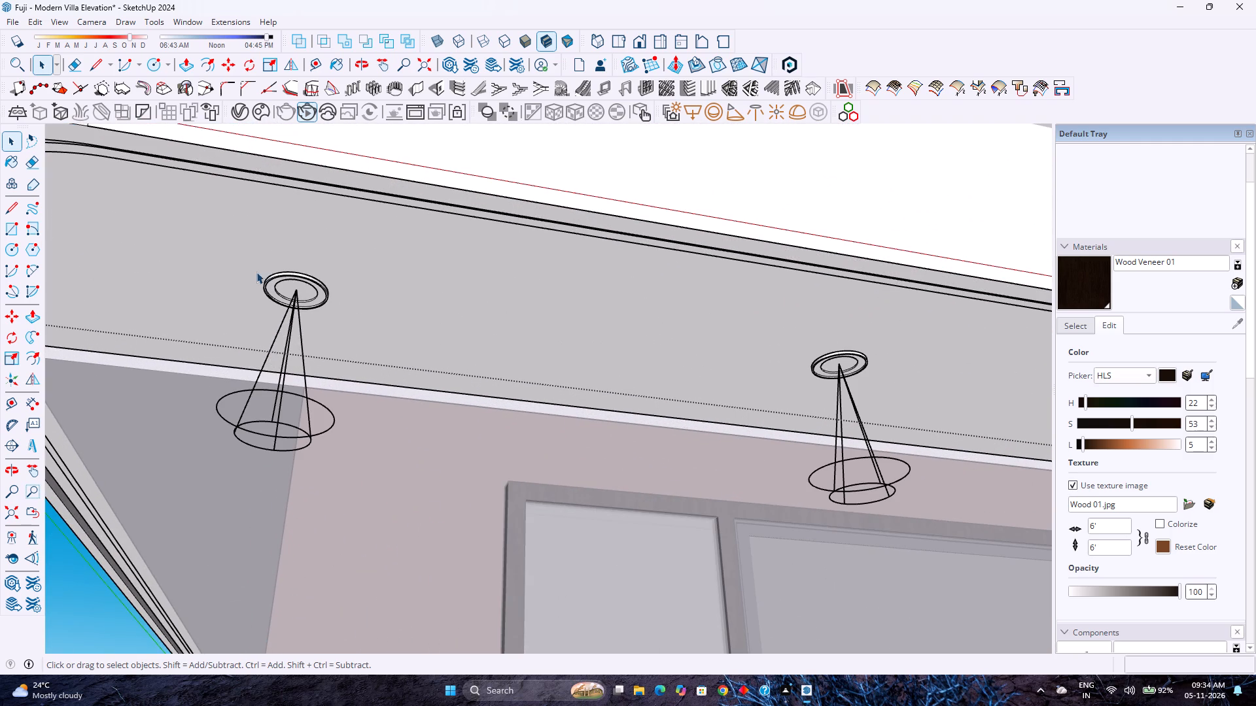
scroll(256, 272, "down", 16)
scroll(186, 289, "up", 4)
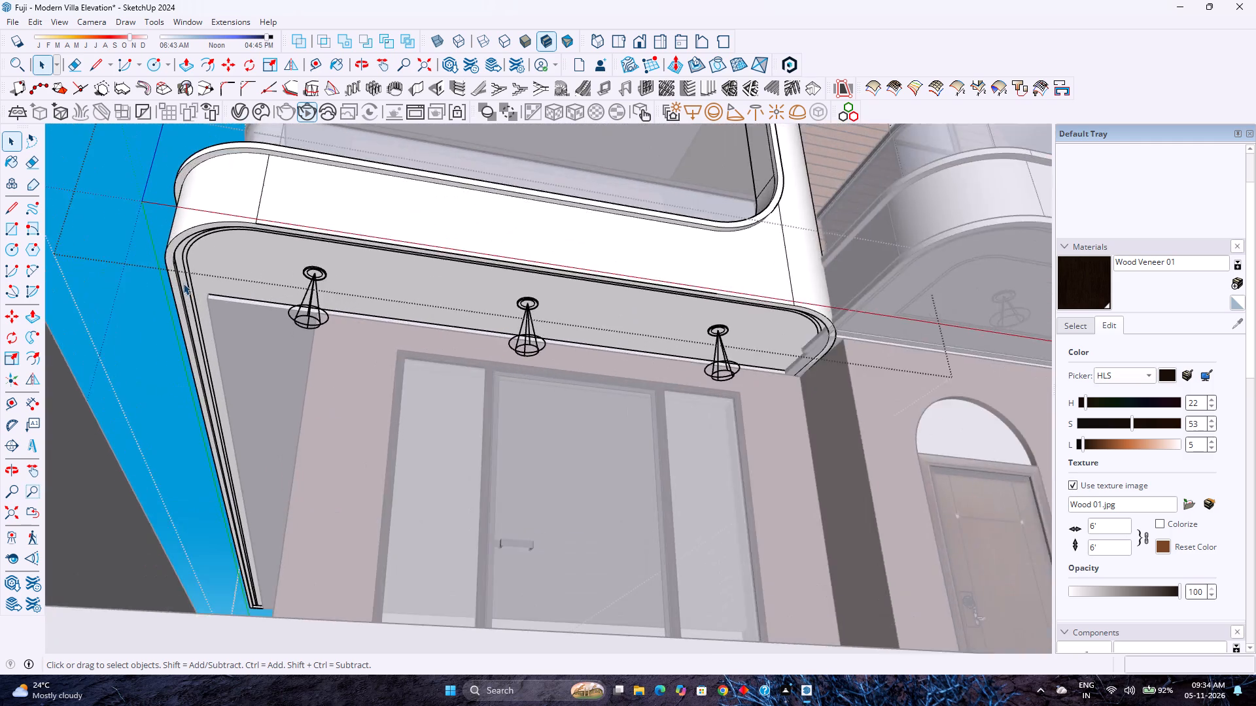
scroll(186, 281, "up", 9)
middle_click_drag(190, 281, 173, 360)
middle_click(172, 360)
scroll(212, 284, "up", 4)
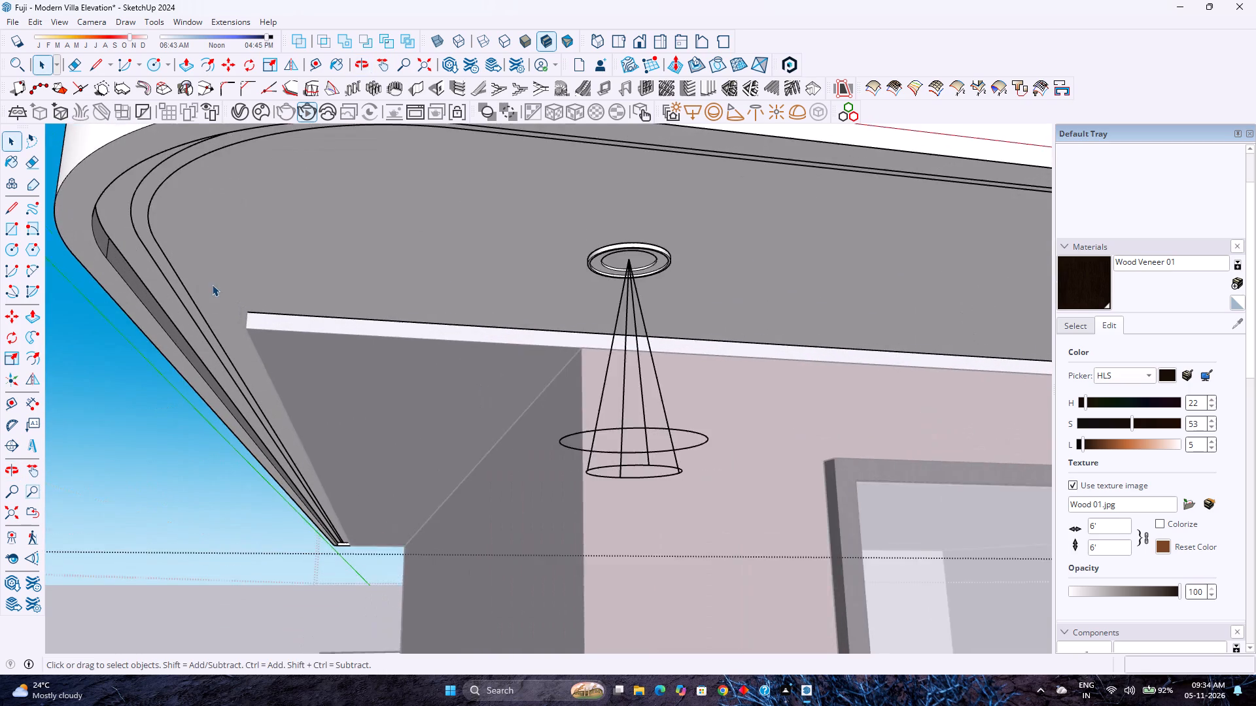
scroll(199, 291, "up", 2)
scroll(198, 292, "down", 15)
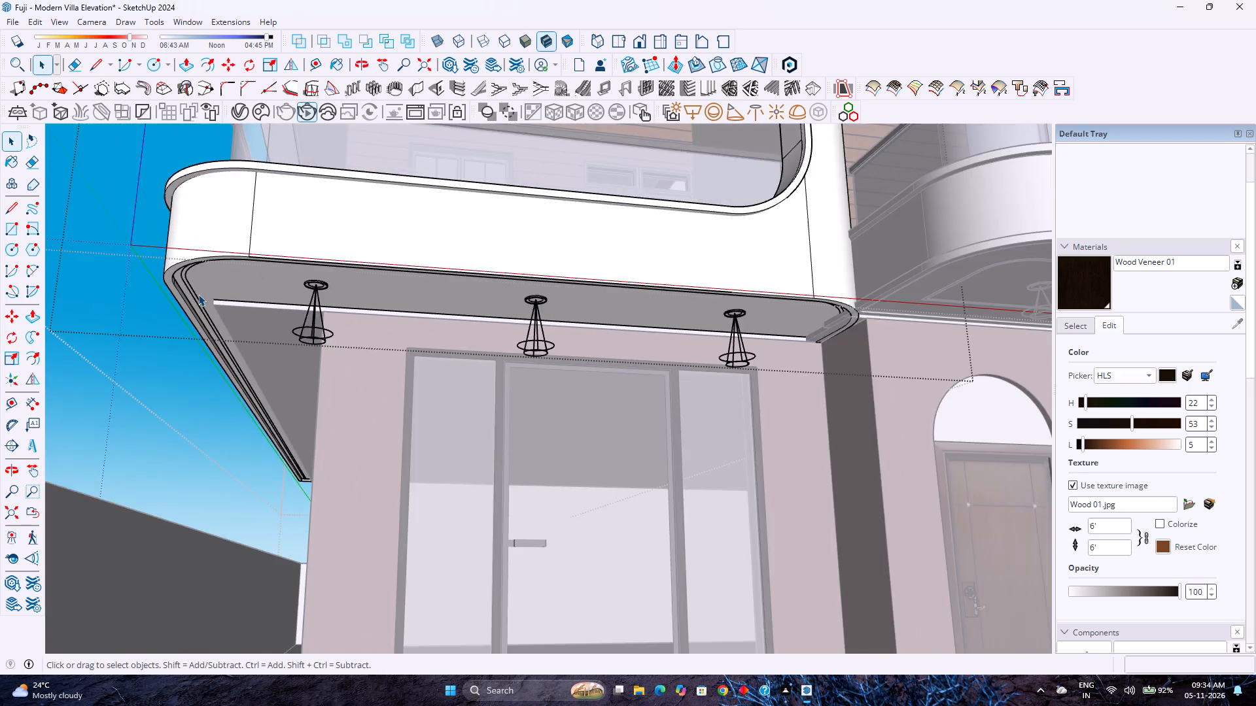
scroll(198, 294, "down", 5)
middle_click_drag(203, 294, 215, 271)
middle_click(215, 271)
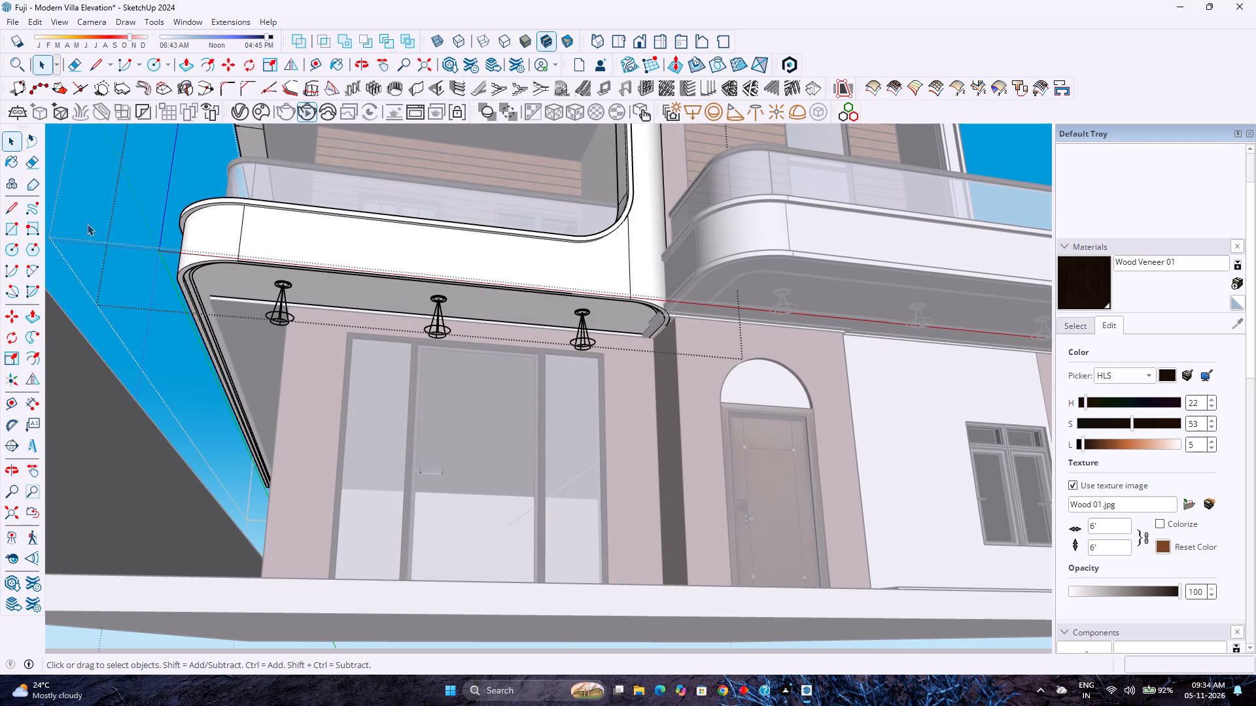
Close the balcony frame group and the group that encloses it.
left_click(87, 224)
scroll(88, 224, "down", 8)
scroll(89, 233, "up", 1)
scroll(90, 234, "down", 11)
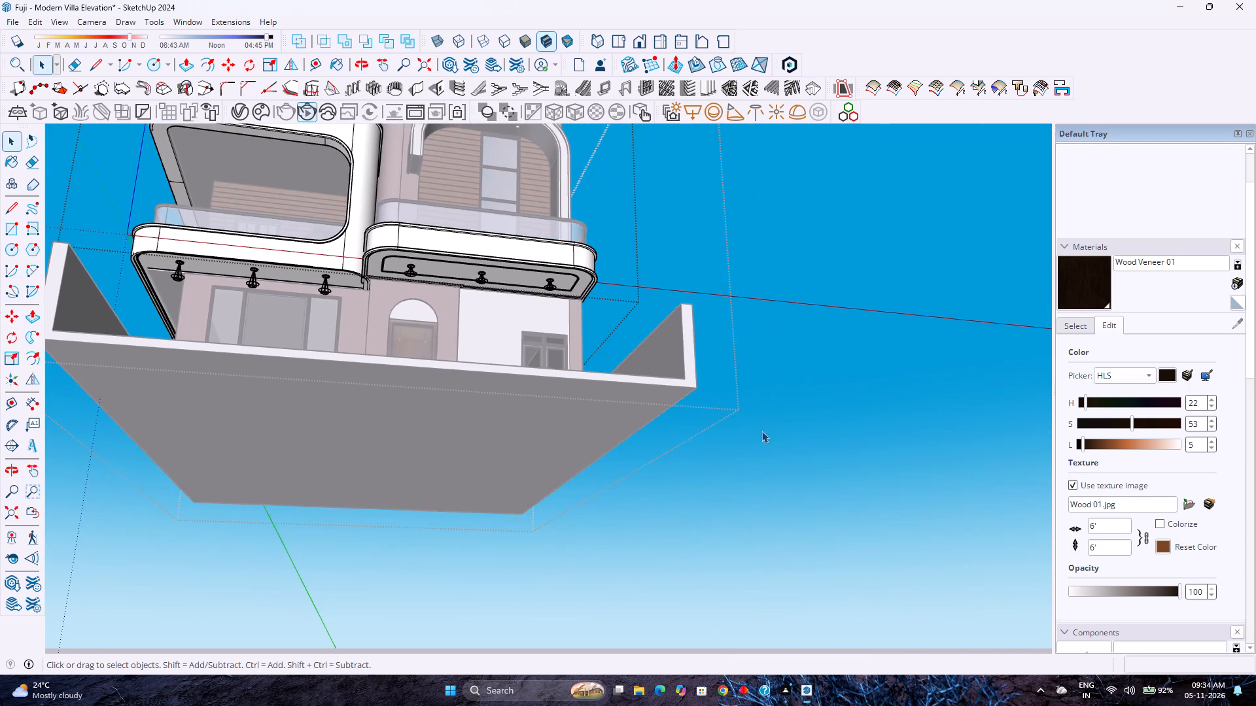
left_click(830, 394)
Examine the villa's facade with its two balconies, timber cladding and soffit spotlights.
middle_click_drag(773, 315, 958, 436)
middle_click(958, 436)
middle_click(958, 436)
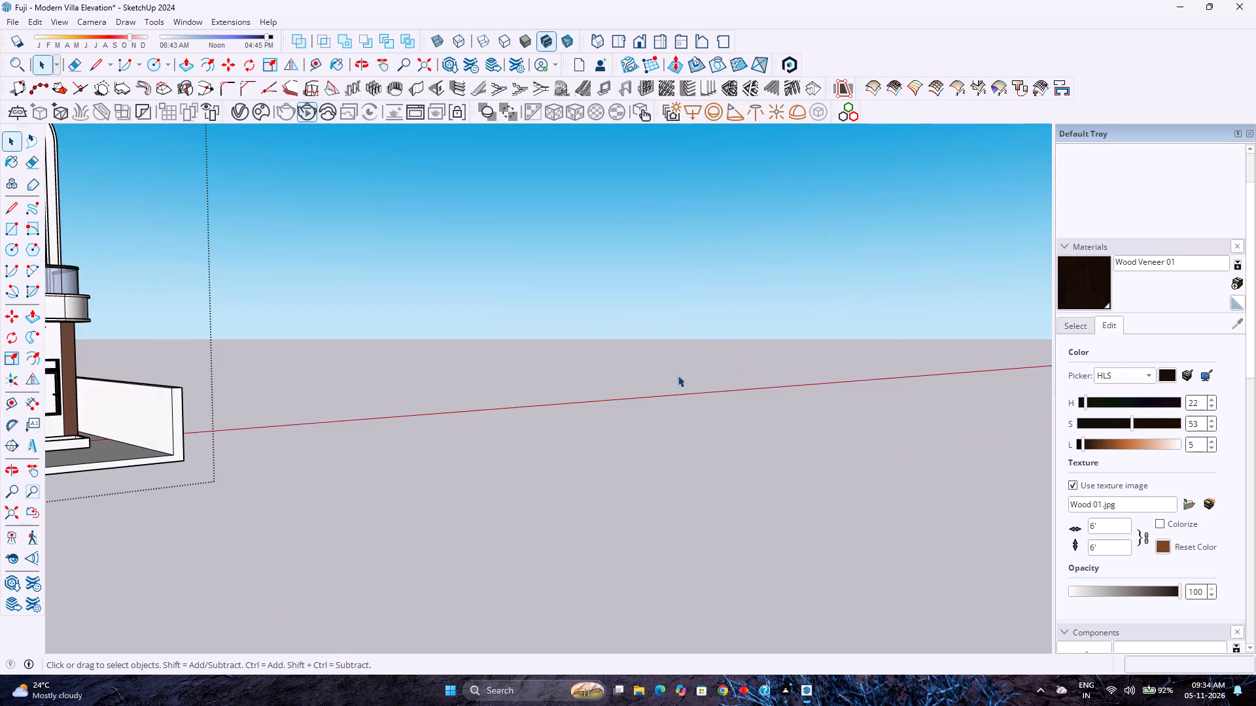
scroll(612, 361, "down", 12)
scroll(84, 267, "up", 7)
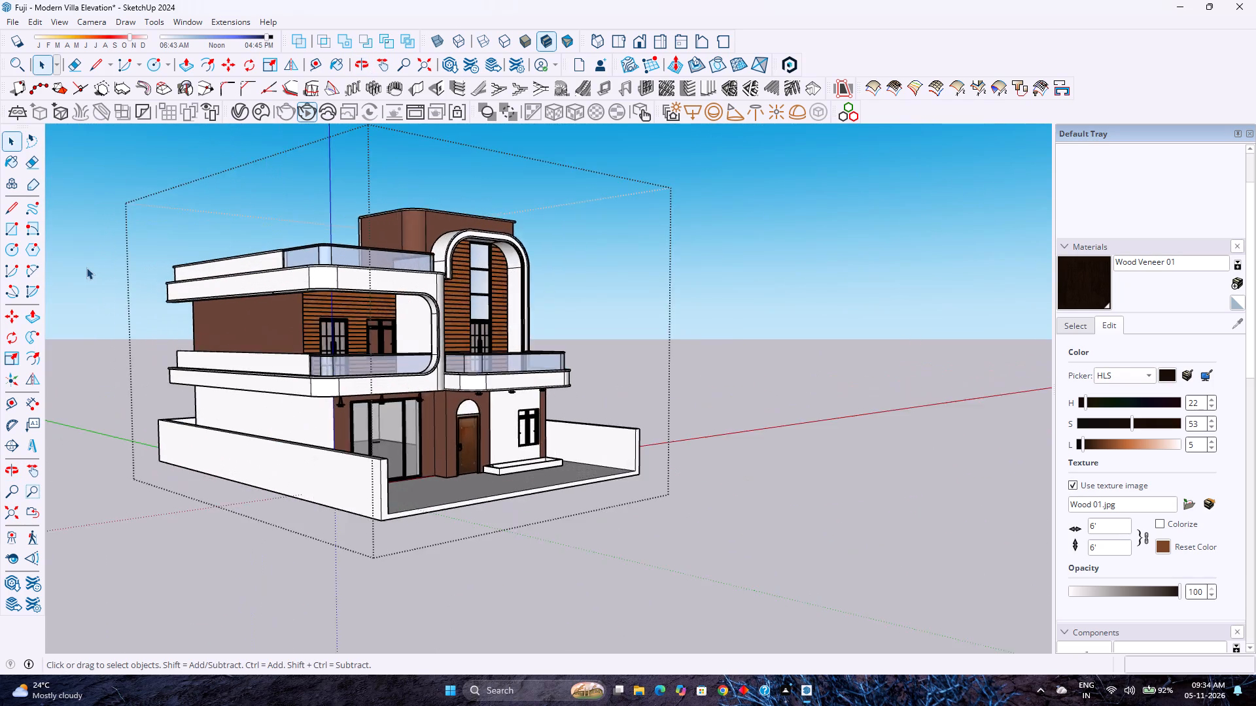
scroll(86, 267, "up", 6)
middle_click_drag(278, 331, 88, 352)
scroll(360, 329, "up", 5)
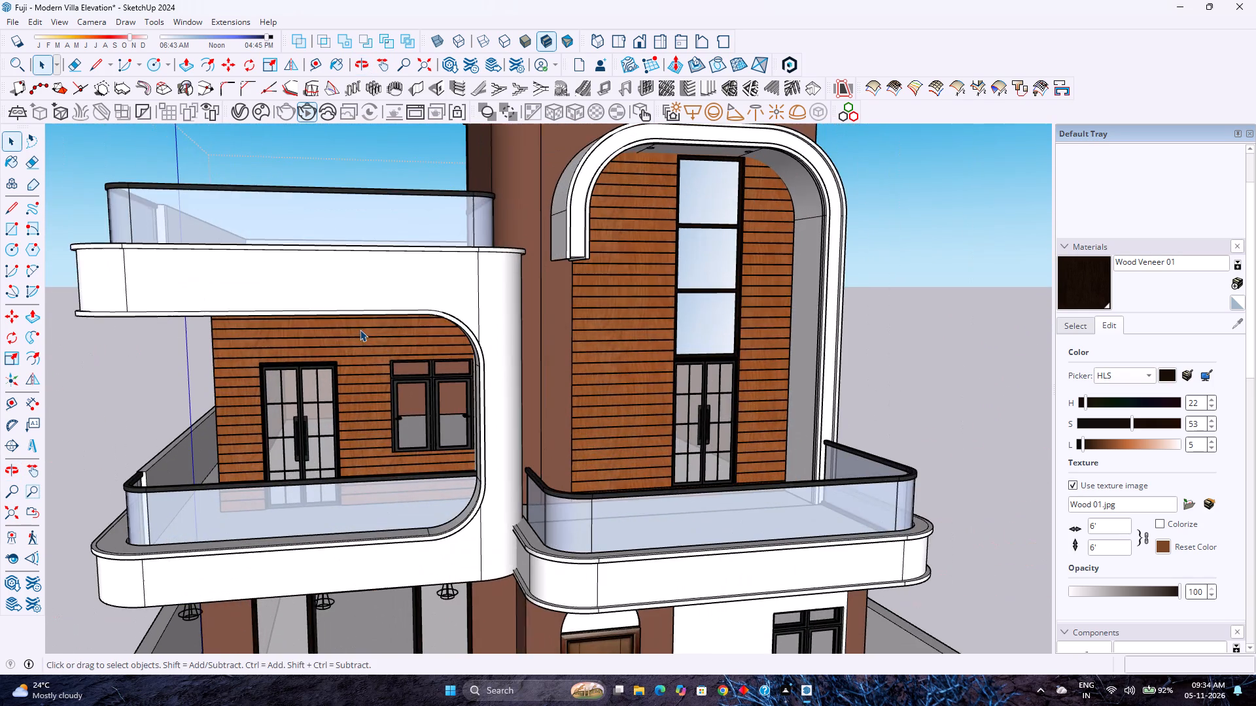
middle_click_drag(418, 377, 414, 323)
middle_click_drag(396, 373, 436, 291)
middle_click(440, 284)
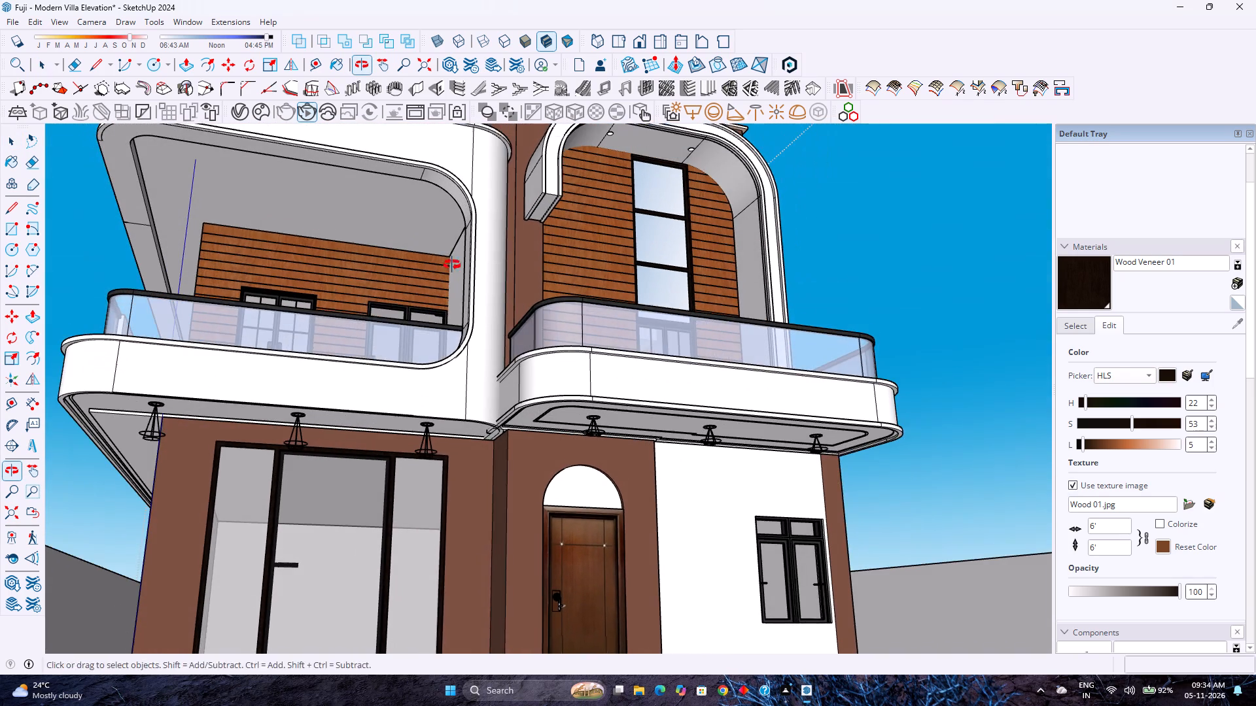
middle_click(450, 269)
middle_click(452, 265)
middle_click(454, 262)
scroll(219, 400, "up", 3)
middle_click_drag(203, 432, 271, 375)
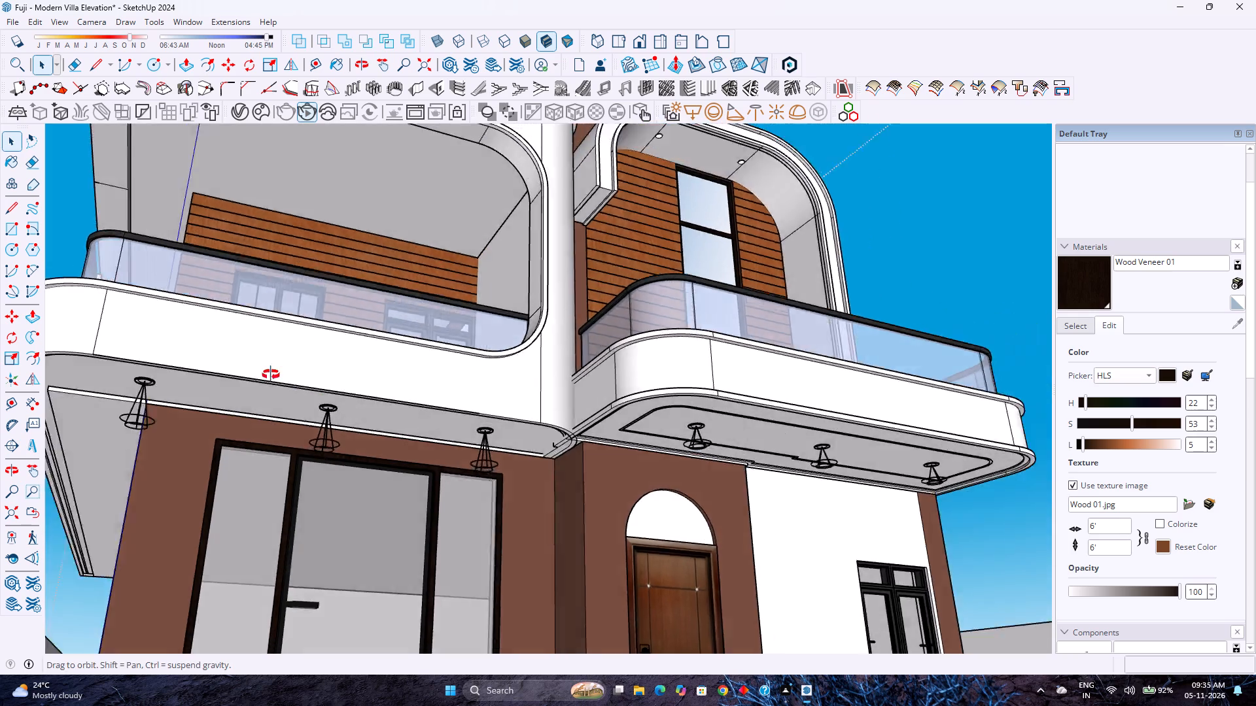
middle_click_drag(271, 375, 285, 364)
middle_click(285, 364)
middle_click(285, 364)
Examine the whole villa from below, comparing the soffits and spotlights of both balconies.
scroll(290, 361, "down", 10)
middle_click_drag(638, 377, 330, 367)
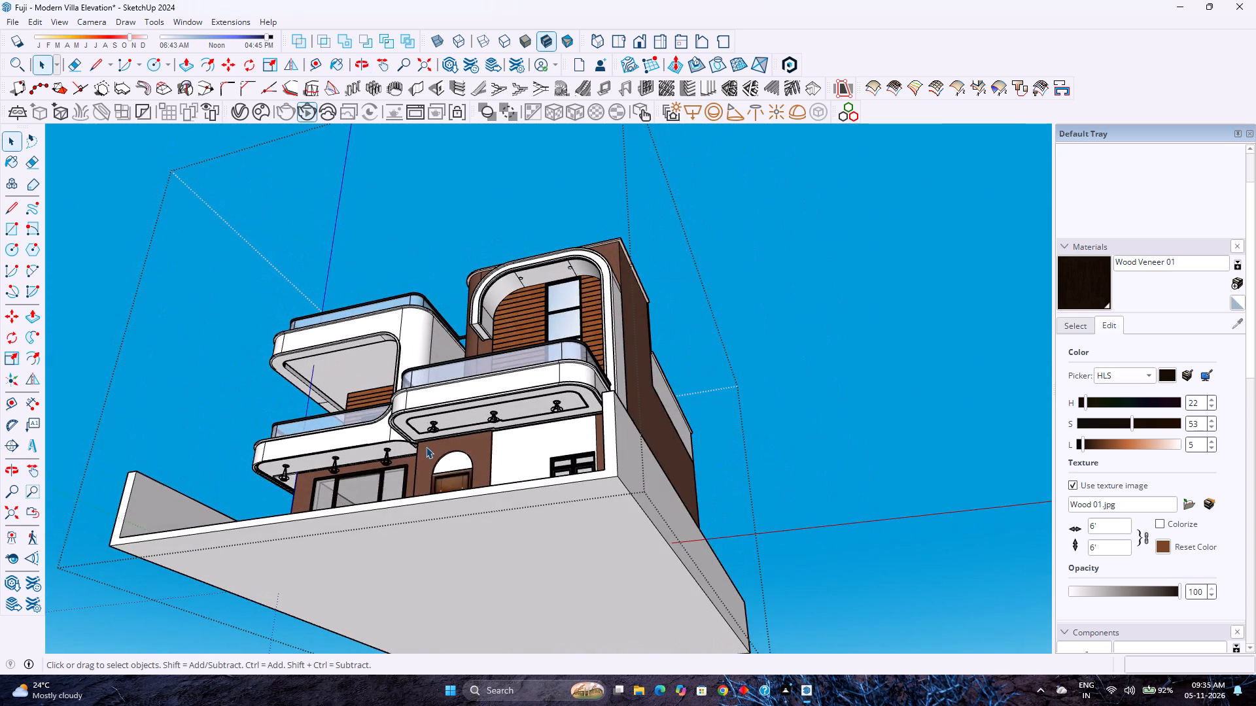
scroll(426, 446, "up", 5)
middle_click_drag(432, 443, 530, 461)
middle_click(530, 461)
scroll(476, 427, "down", 8)
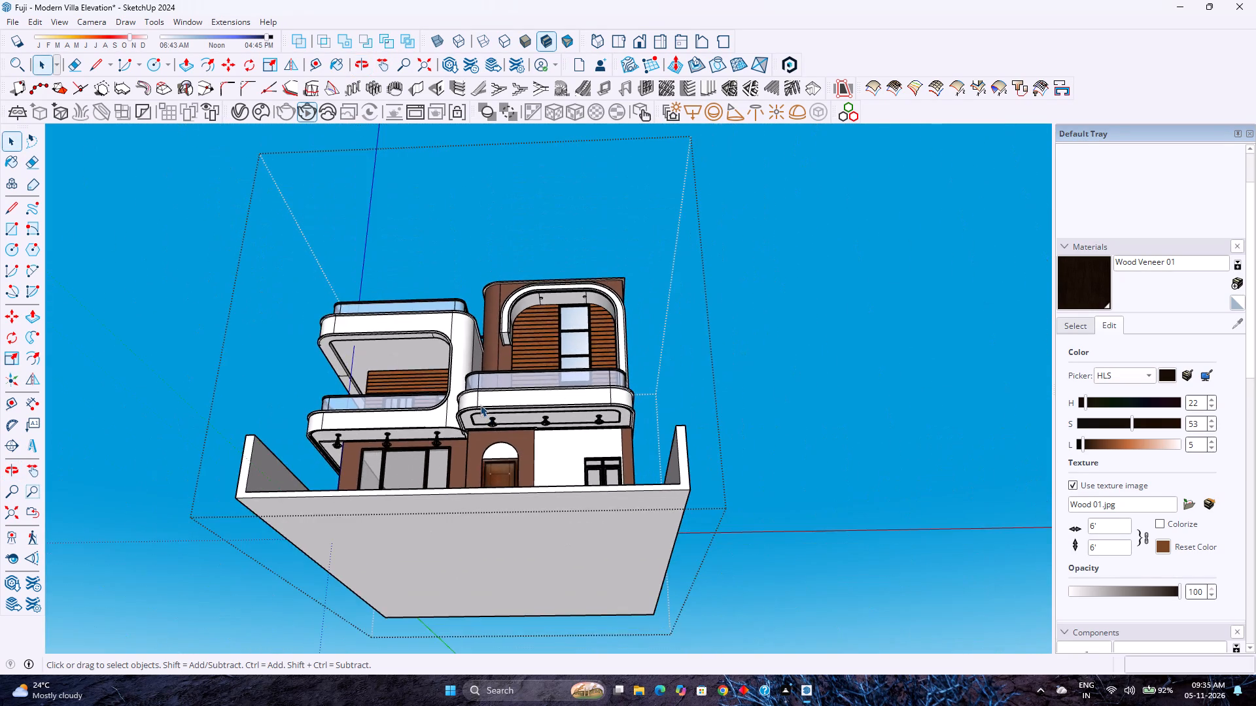
middle_click_drag(485, 418, 539, 545)
middle_click(539, 545)
scroll(580, 578, "up", 4)
middle_click_drag(580, 576, 577, 477)
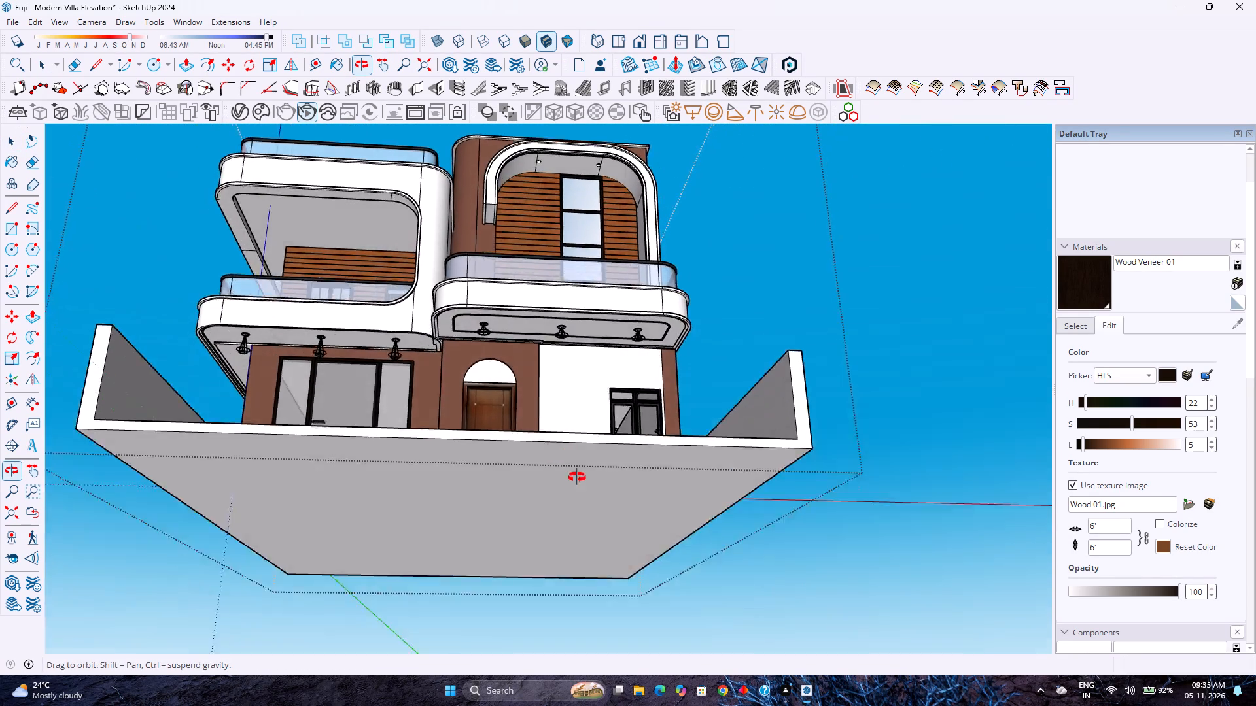
middle_click_drag(577, 477, 574, 445)
scroll(544, 377, "up", 2)
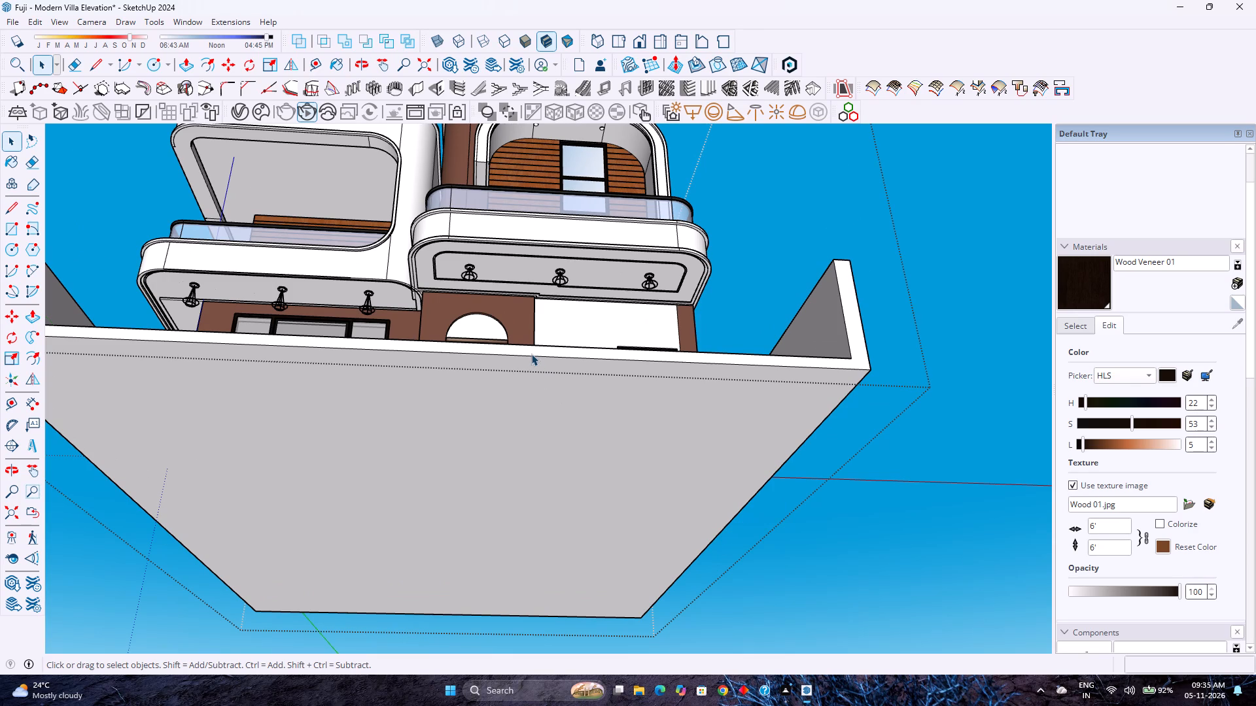
scroll(379, 375, "down", 3)
scroll(379, 375, "up", 1)
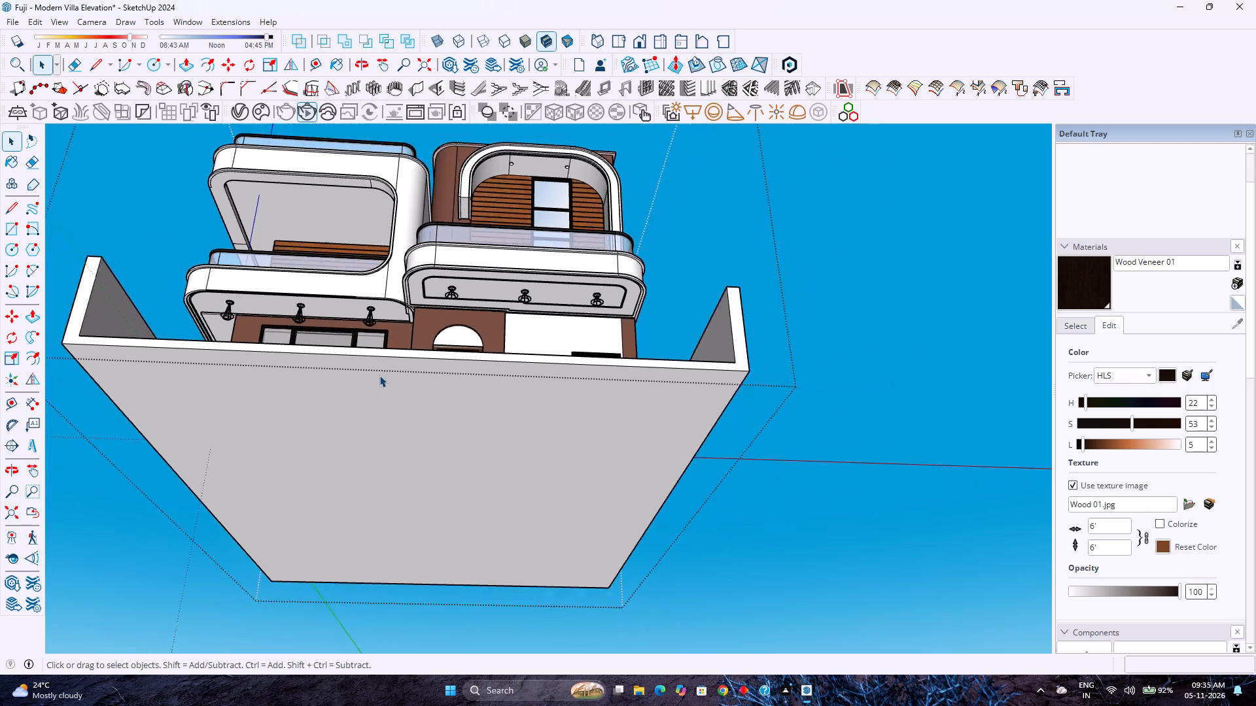
scroll(379, 375, "up", 1)
scroll(379, 375, "down", 2)
middle_click_drag(391, 375, 400, 456)
middle_click_drag(400, 456, 402, 493)
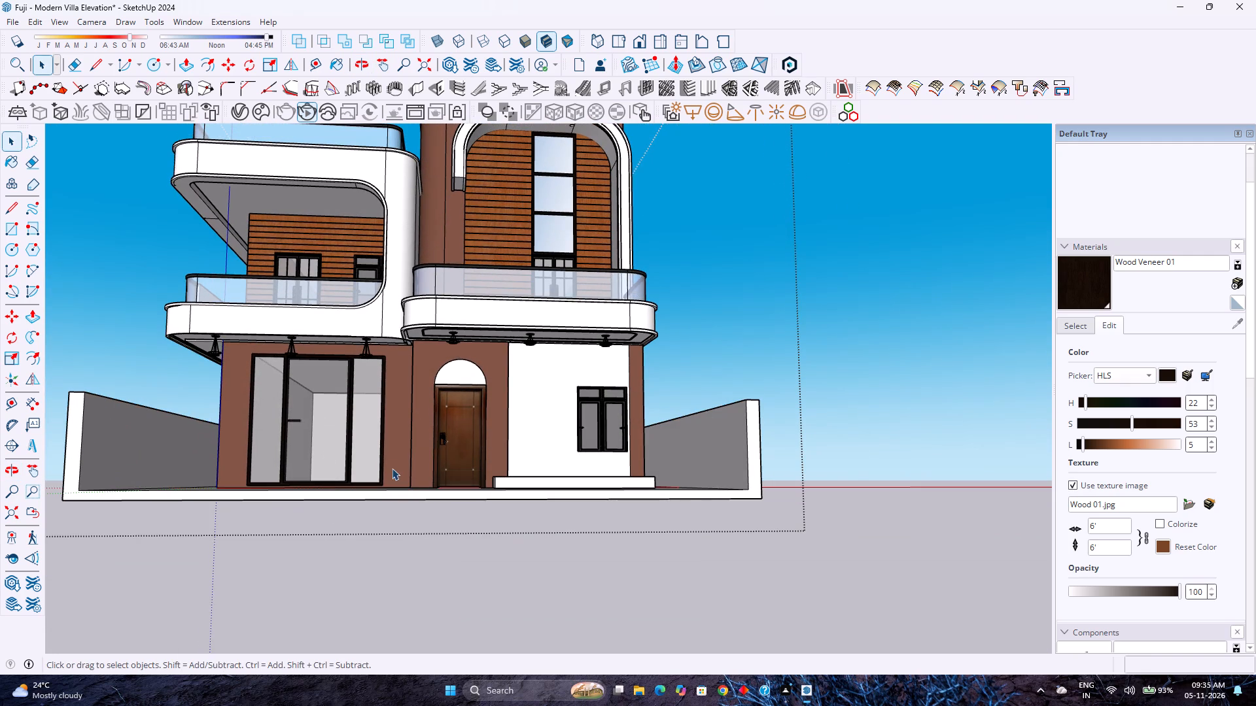
Inspect the ground-floor front with the glazed entrance, arched wooden door and window beneath the balconies.
scroll(393, 439, "up", 3)
scroll(407, 412, "down", 3)
scroll(407, 412, "up", 3)
scroll(406, 412, "down", 1)
scroll(406, 412, "up", 2)
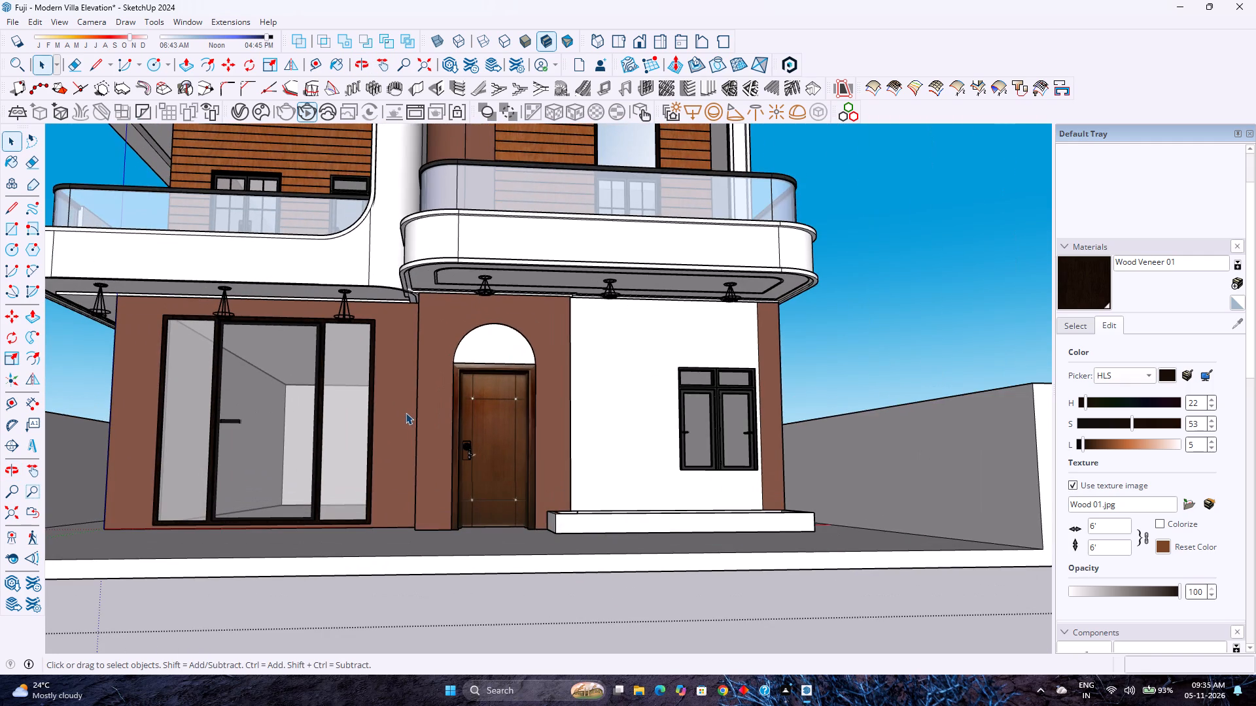
scroll(404, 413, "down", 2)
scroll(405, 413, "up", 2)
scroll(405, 413, "down", 2)
scroll(405, 413, "up", 3)
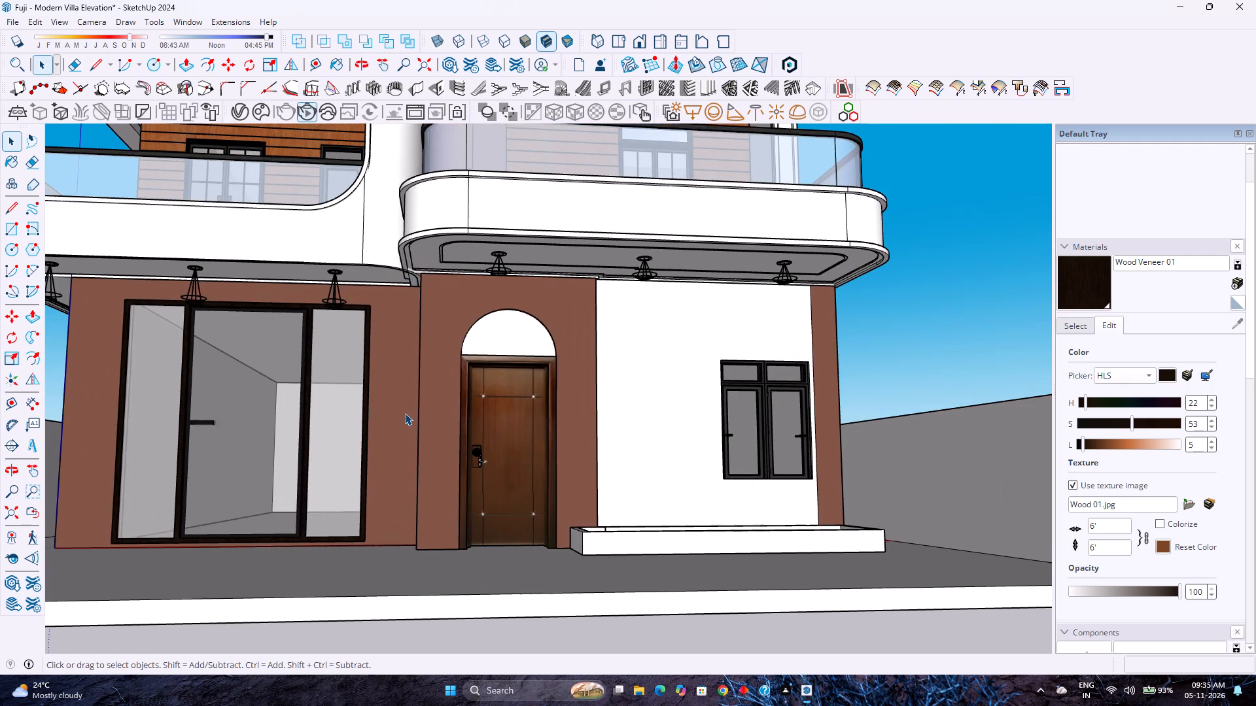
scroll(405, 413, "down", 1)
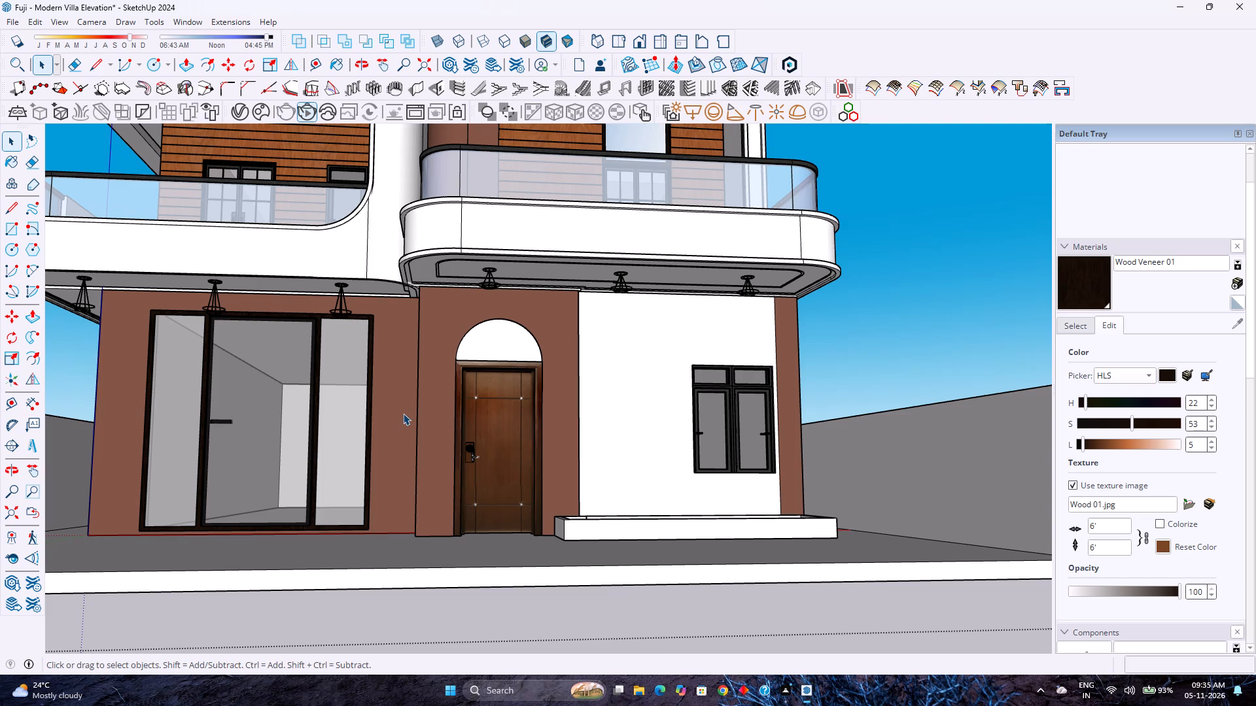
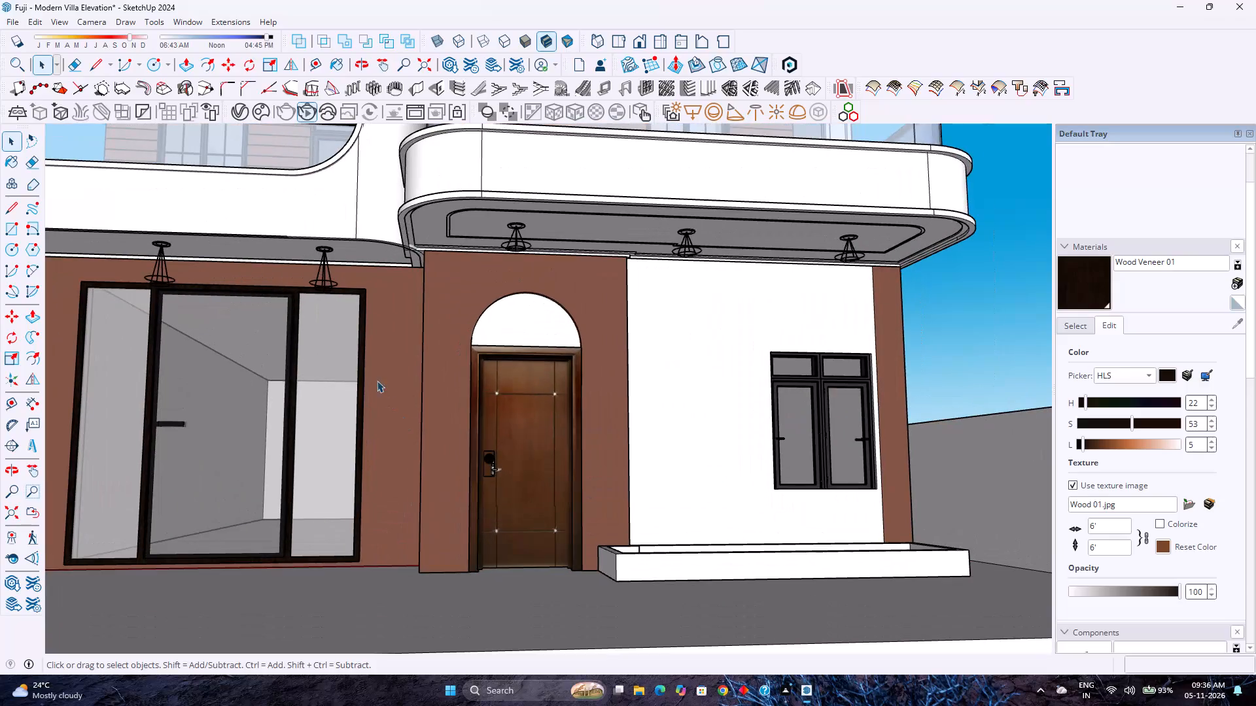
Open the door-side balcony's nested groups down to the white edge band, near the corner where the two balconies meet.
middle_click_drag(365, 361, 564, 339)
middle_click(568, 339)
scroll(410, 210, "up", 10)
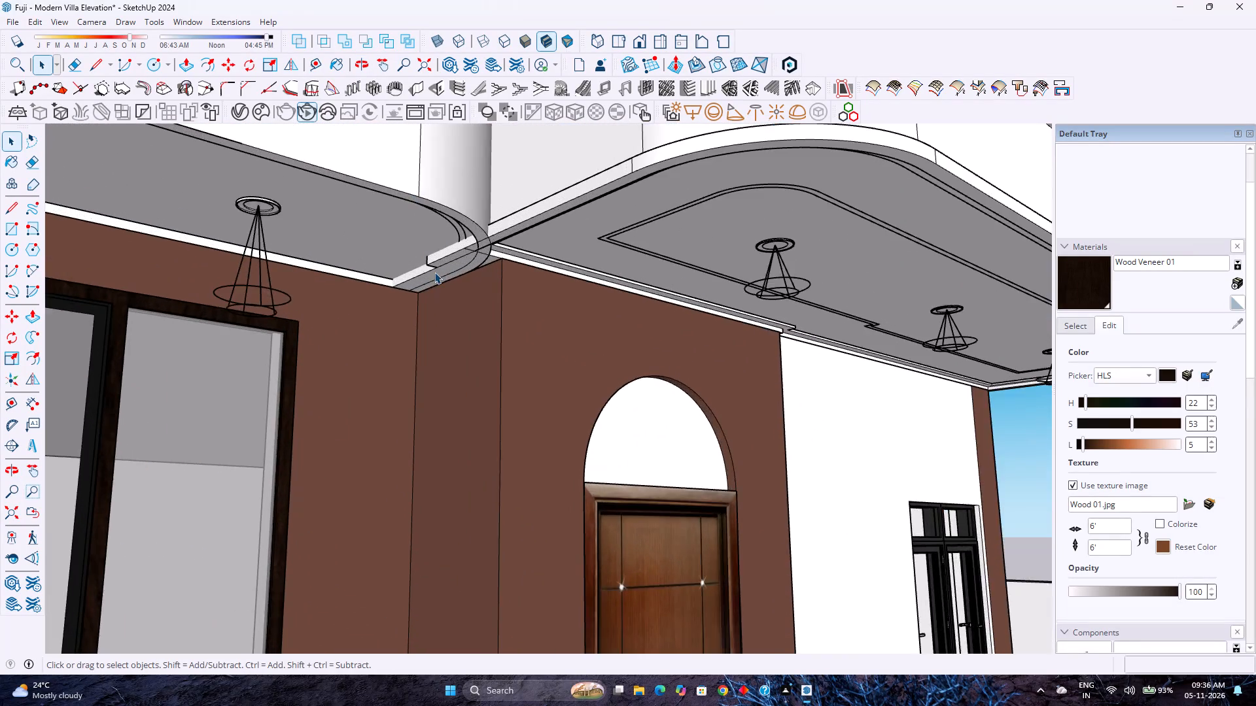
scroll(434, 272, "up", 6)
middle_click_drag(461, 255, 422, 363)
middle_click(422, 363)
double_click(623, 218)
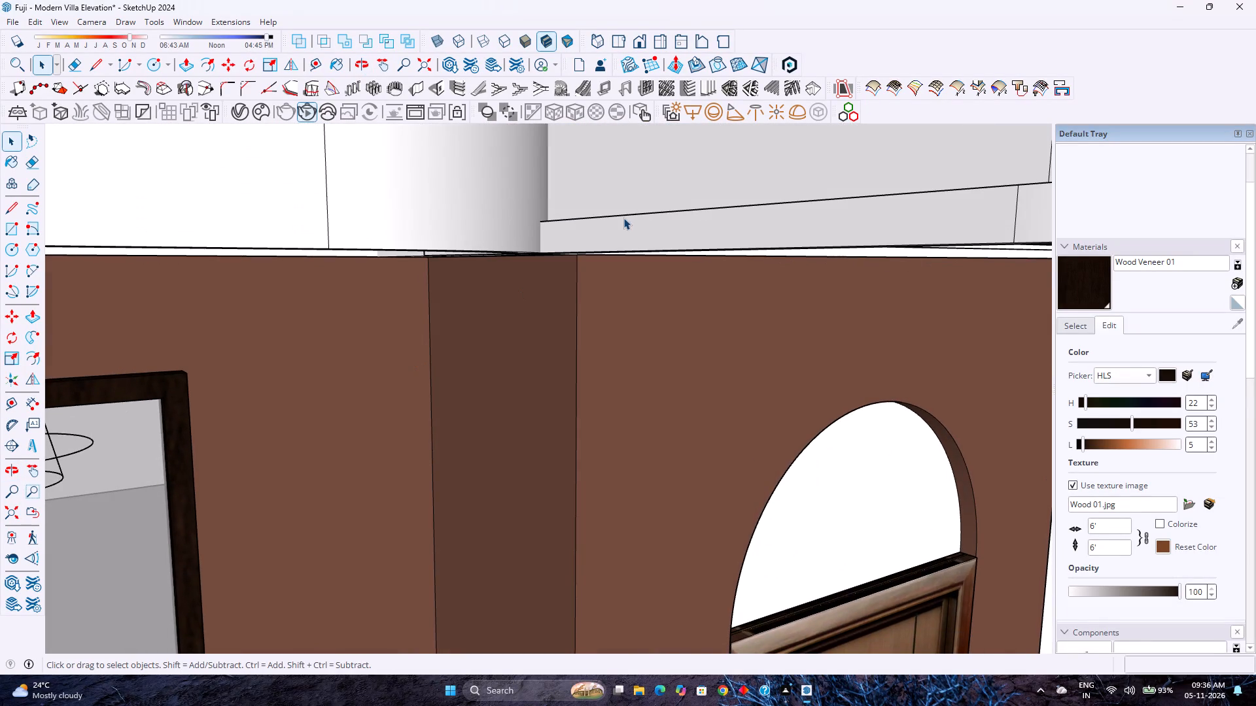
scroll(580, 231, "up", 1)
middle_click_drag(477, 248, 549, 207)
scroll(552, 206, "down", 3)
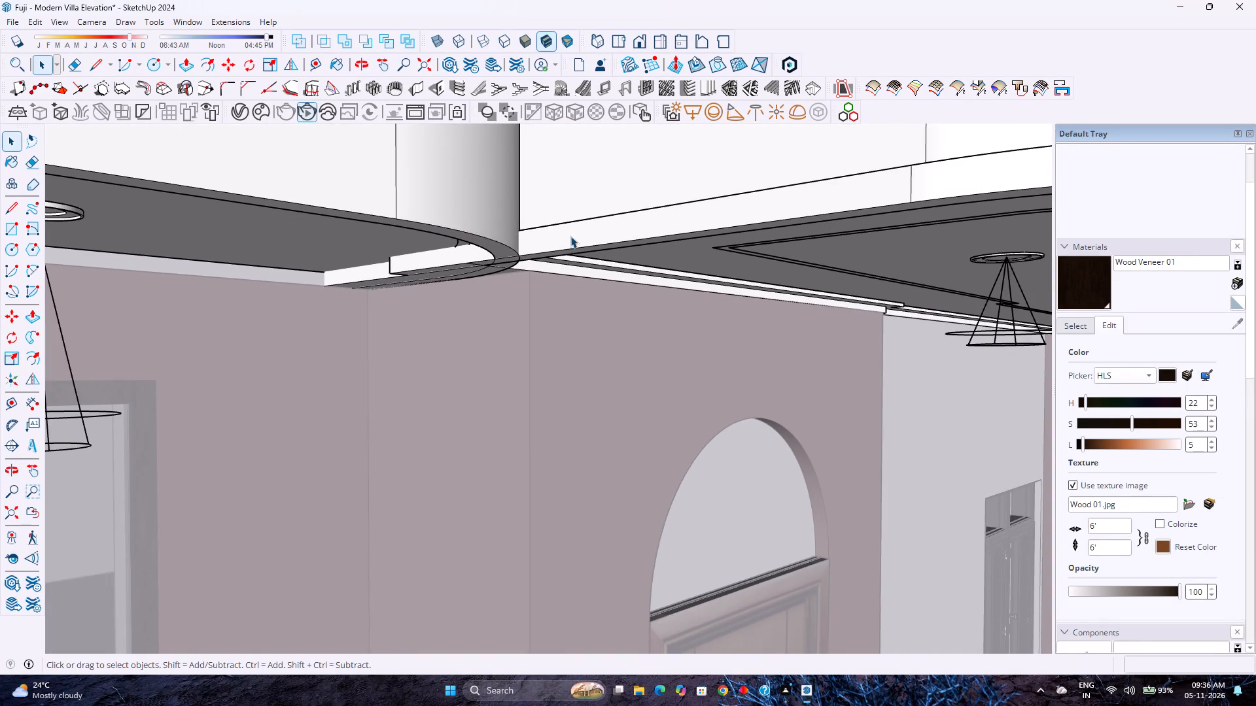
double_click(571, 236)
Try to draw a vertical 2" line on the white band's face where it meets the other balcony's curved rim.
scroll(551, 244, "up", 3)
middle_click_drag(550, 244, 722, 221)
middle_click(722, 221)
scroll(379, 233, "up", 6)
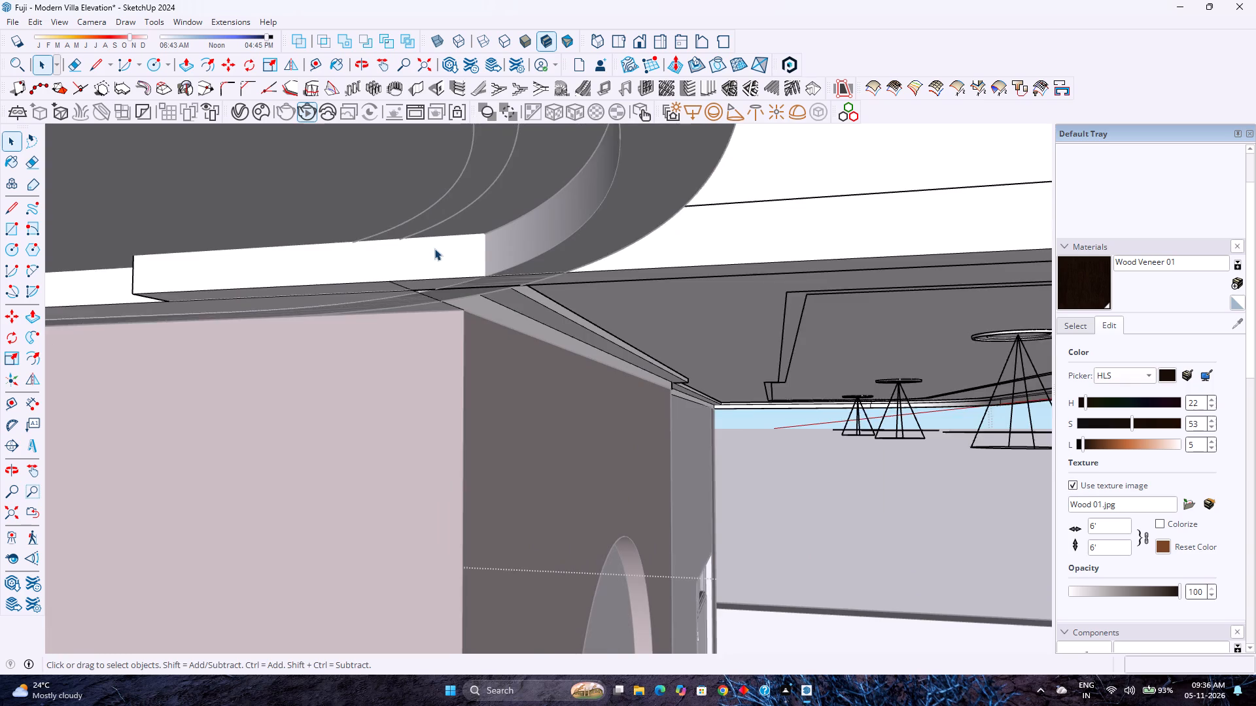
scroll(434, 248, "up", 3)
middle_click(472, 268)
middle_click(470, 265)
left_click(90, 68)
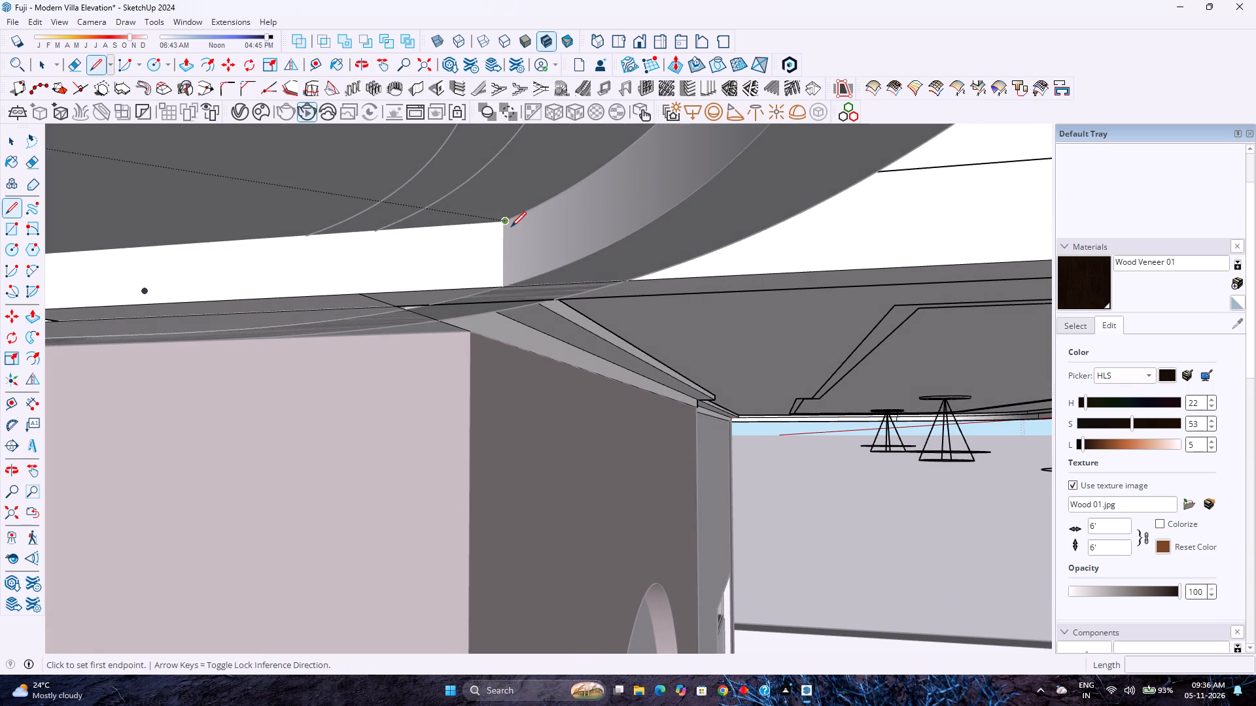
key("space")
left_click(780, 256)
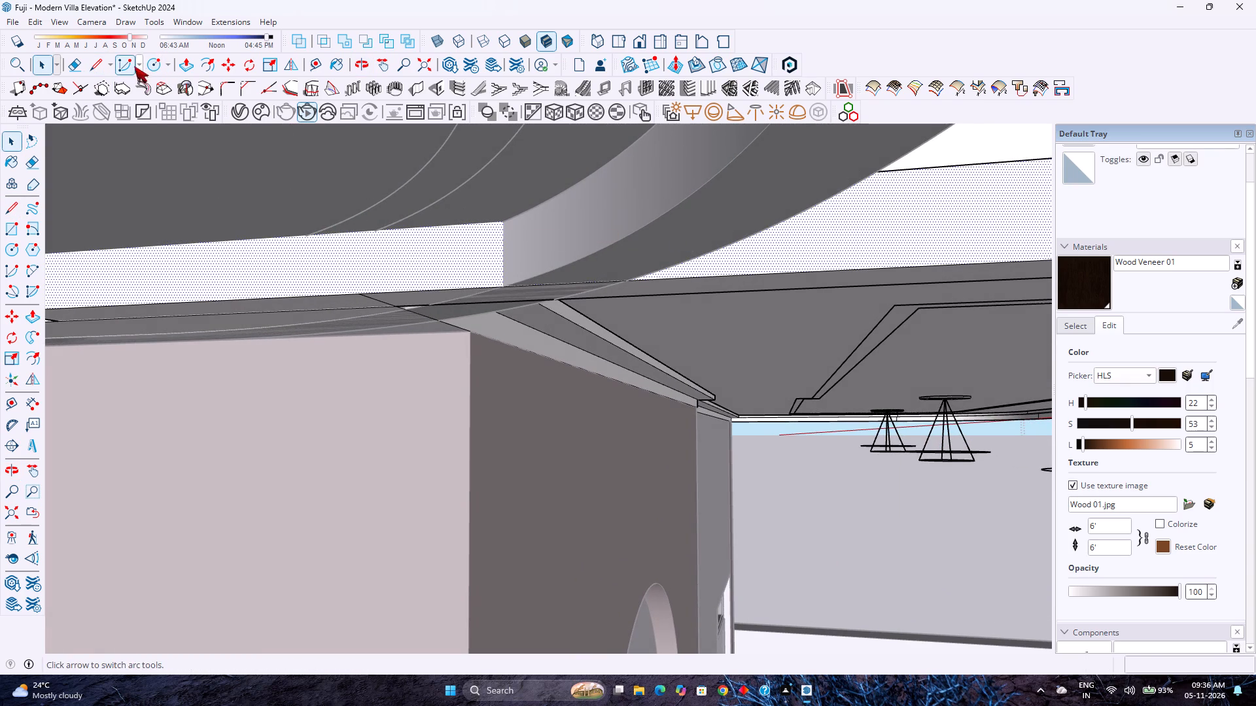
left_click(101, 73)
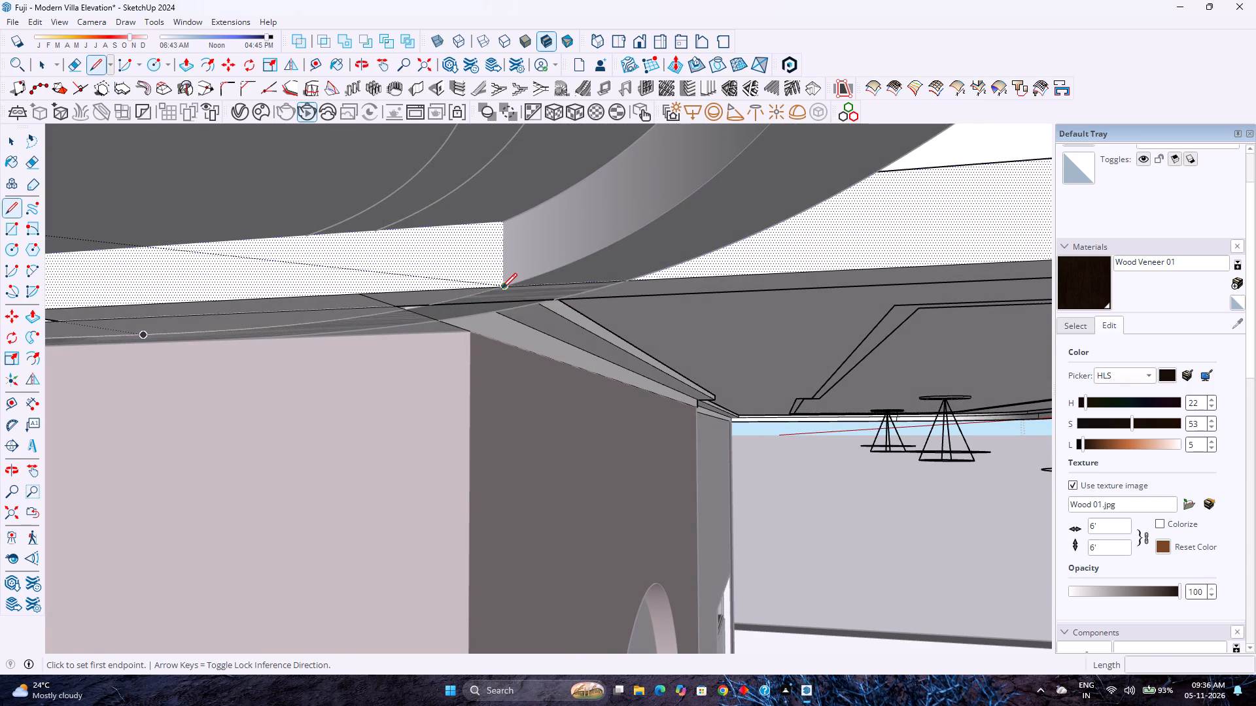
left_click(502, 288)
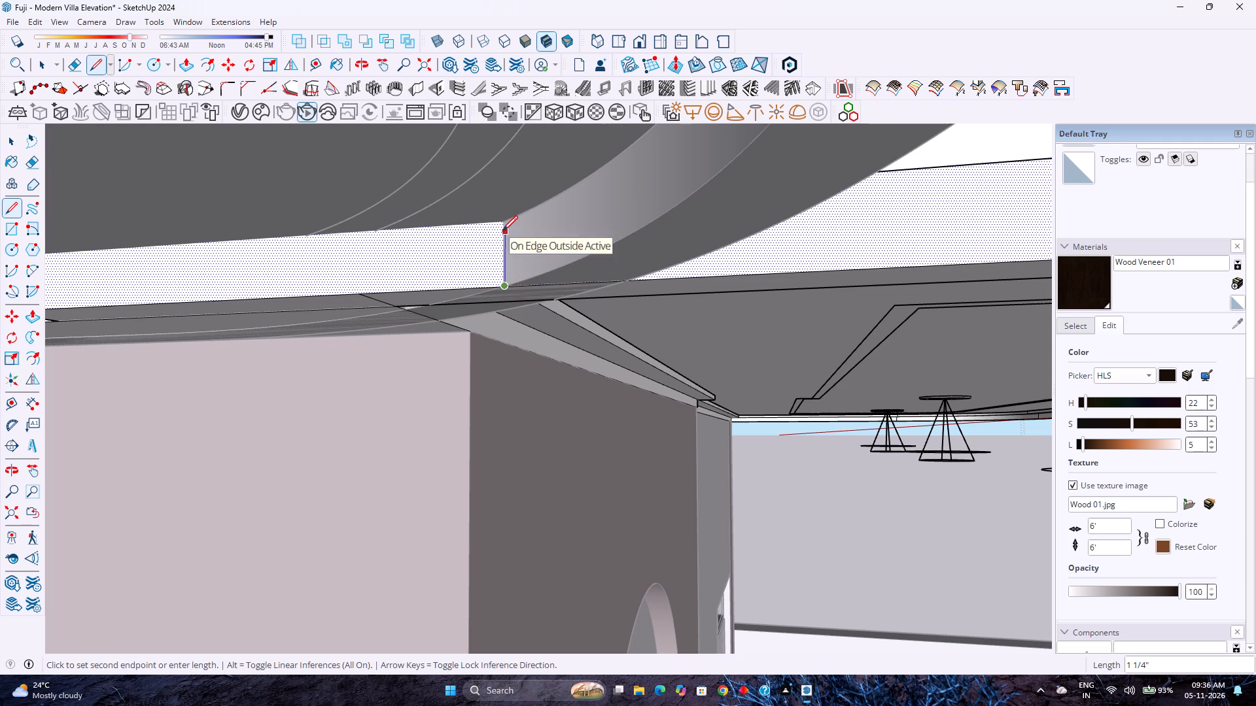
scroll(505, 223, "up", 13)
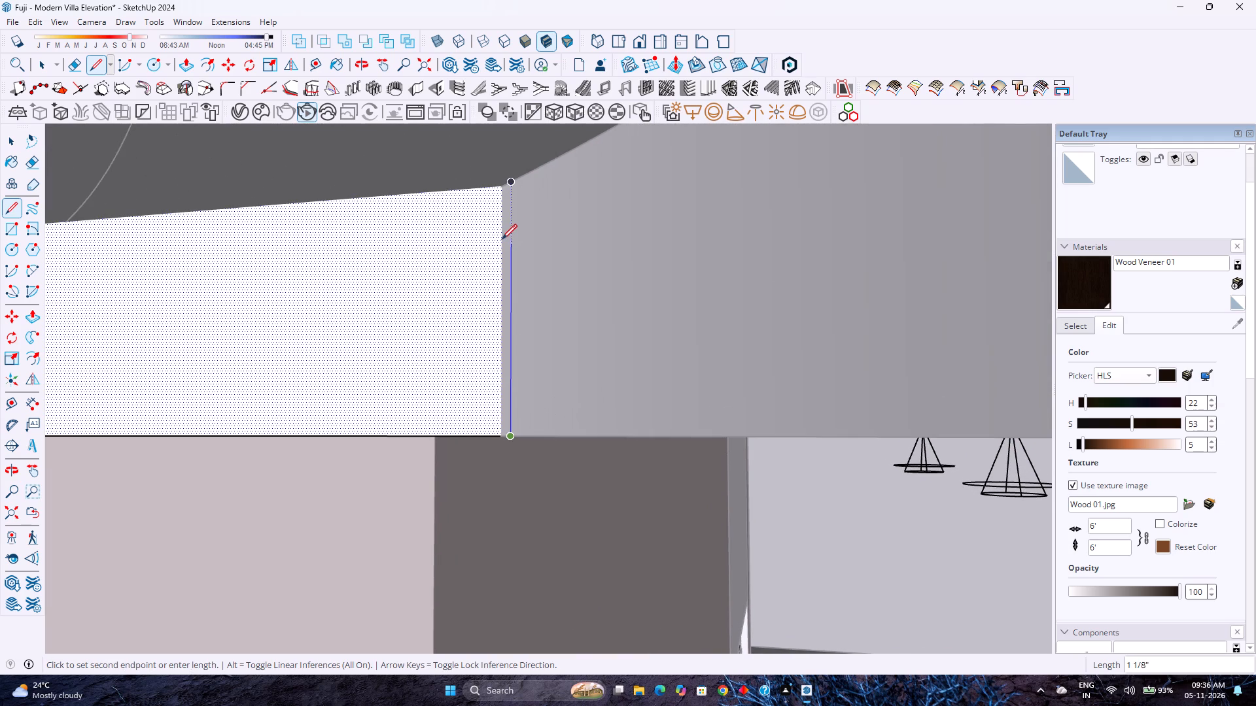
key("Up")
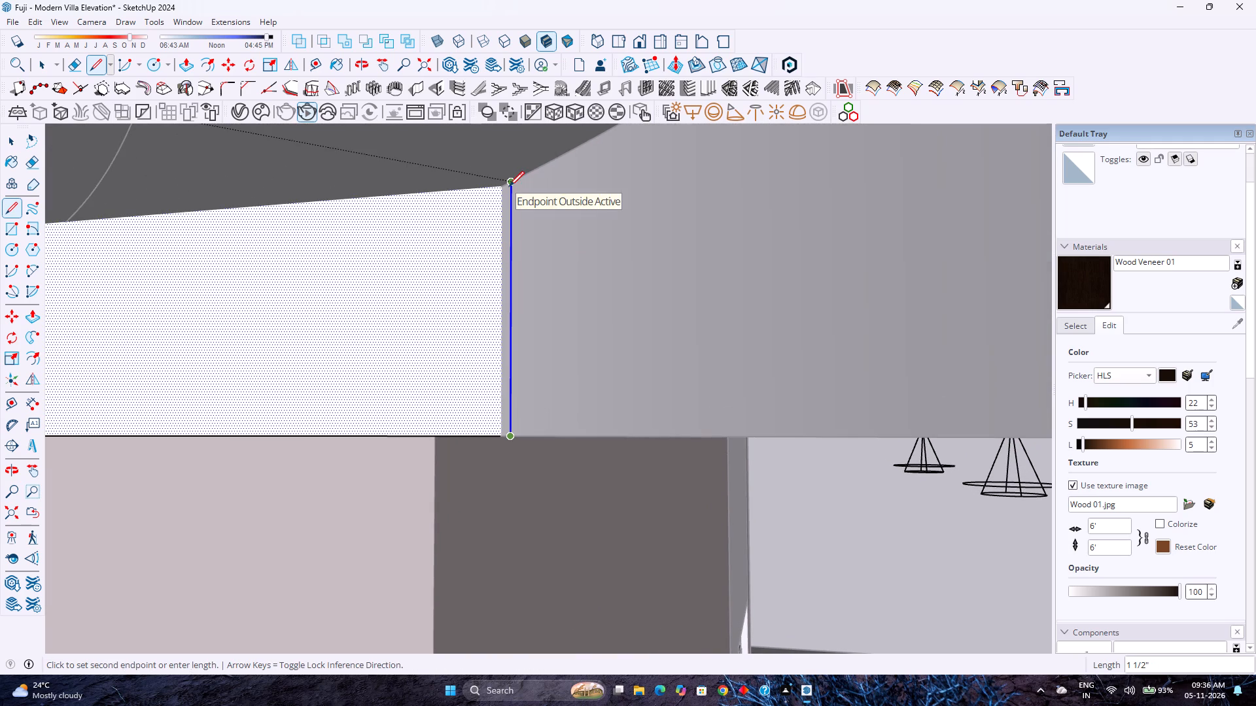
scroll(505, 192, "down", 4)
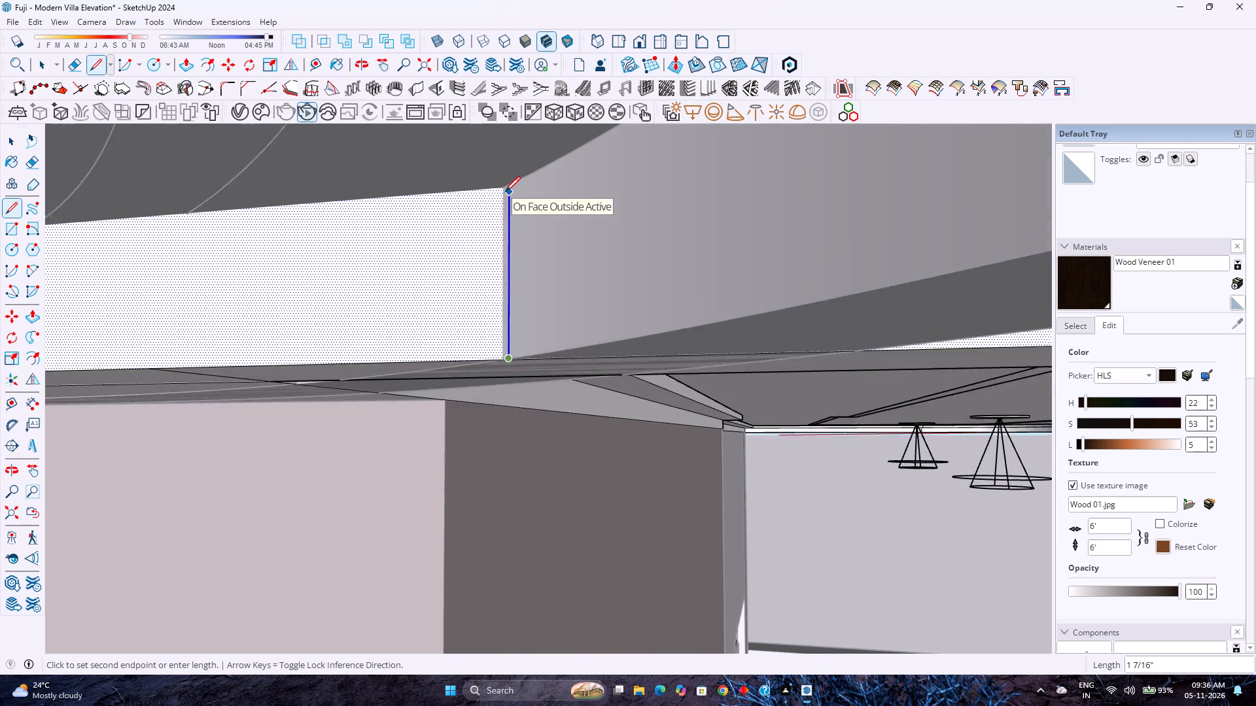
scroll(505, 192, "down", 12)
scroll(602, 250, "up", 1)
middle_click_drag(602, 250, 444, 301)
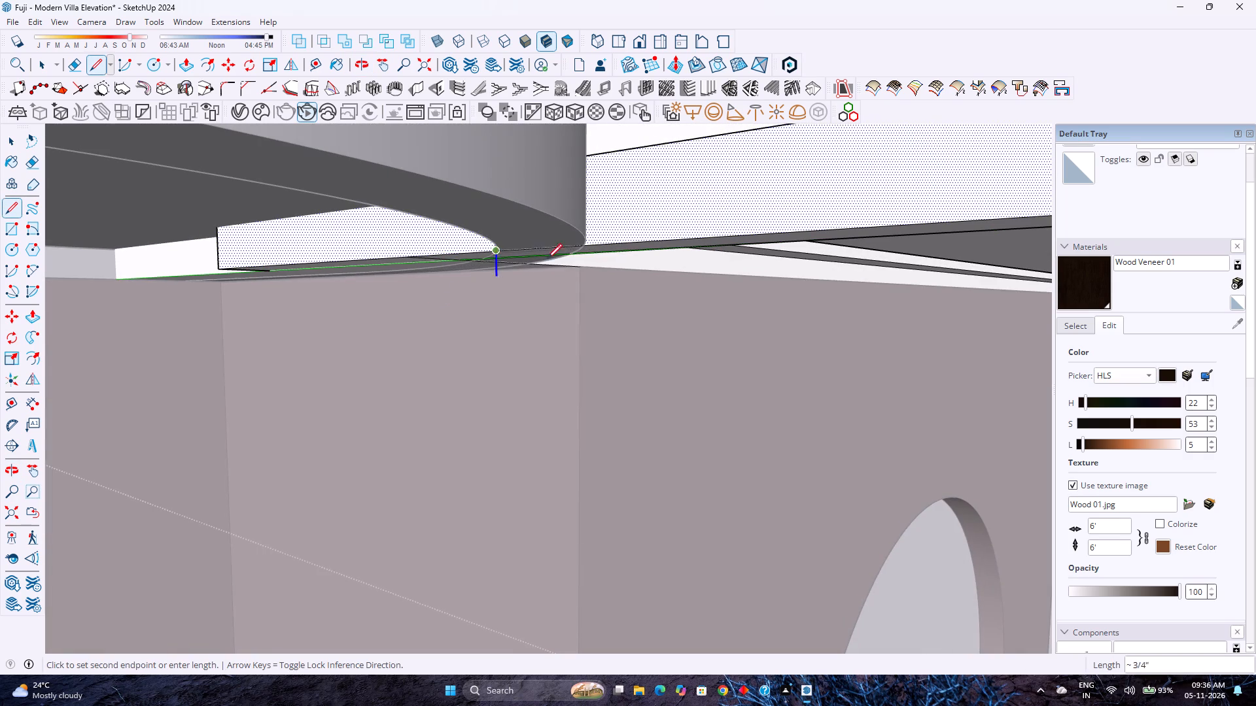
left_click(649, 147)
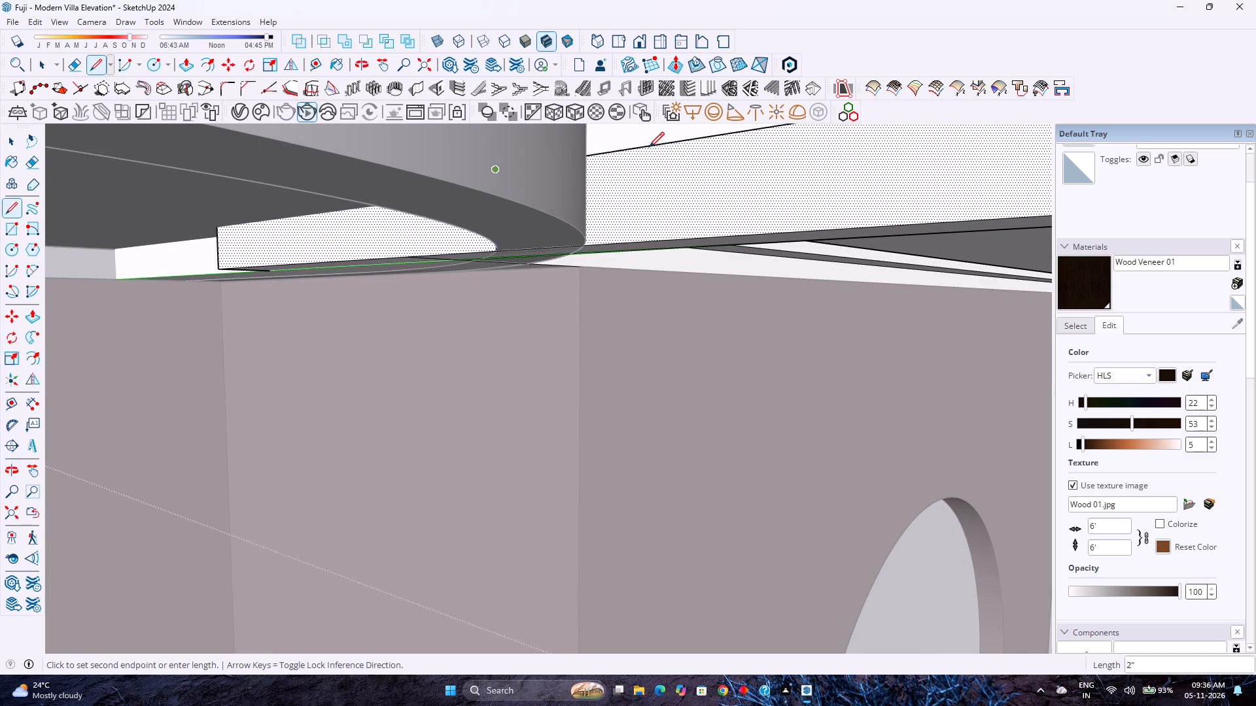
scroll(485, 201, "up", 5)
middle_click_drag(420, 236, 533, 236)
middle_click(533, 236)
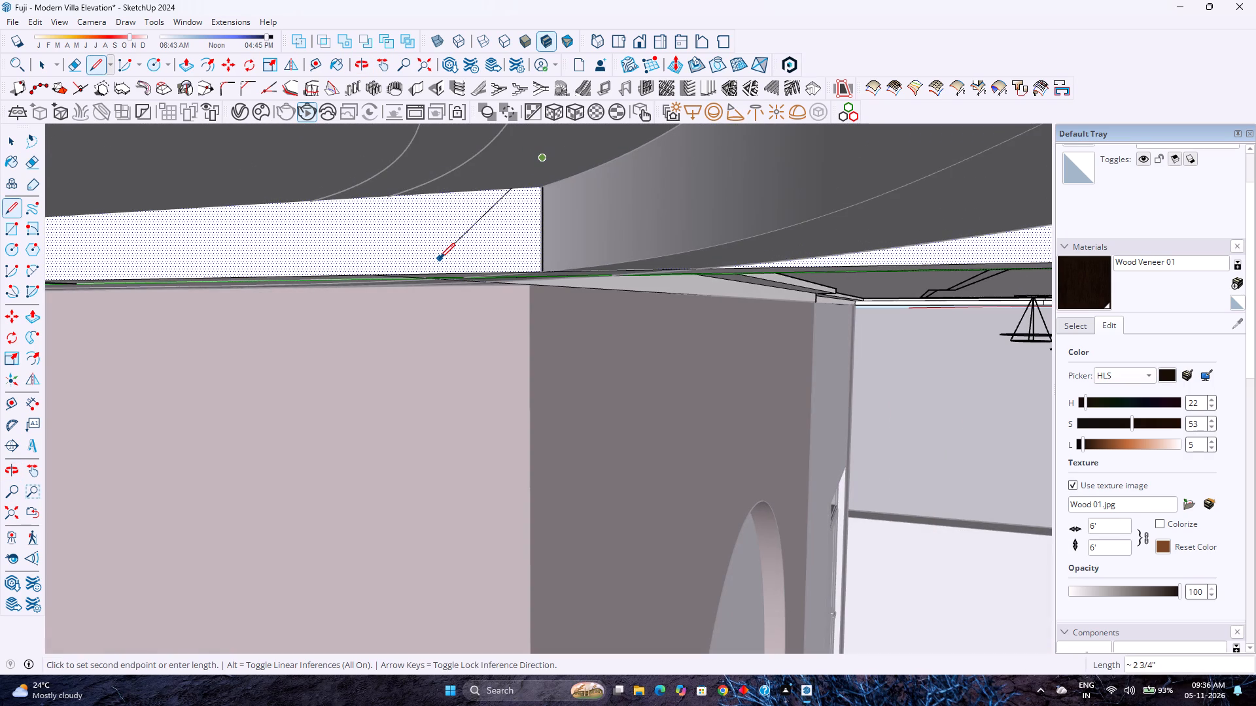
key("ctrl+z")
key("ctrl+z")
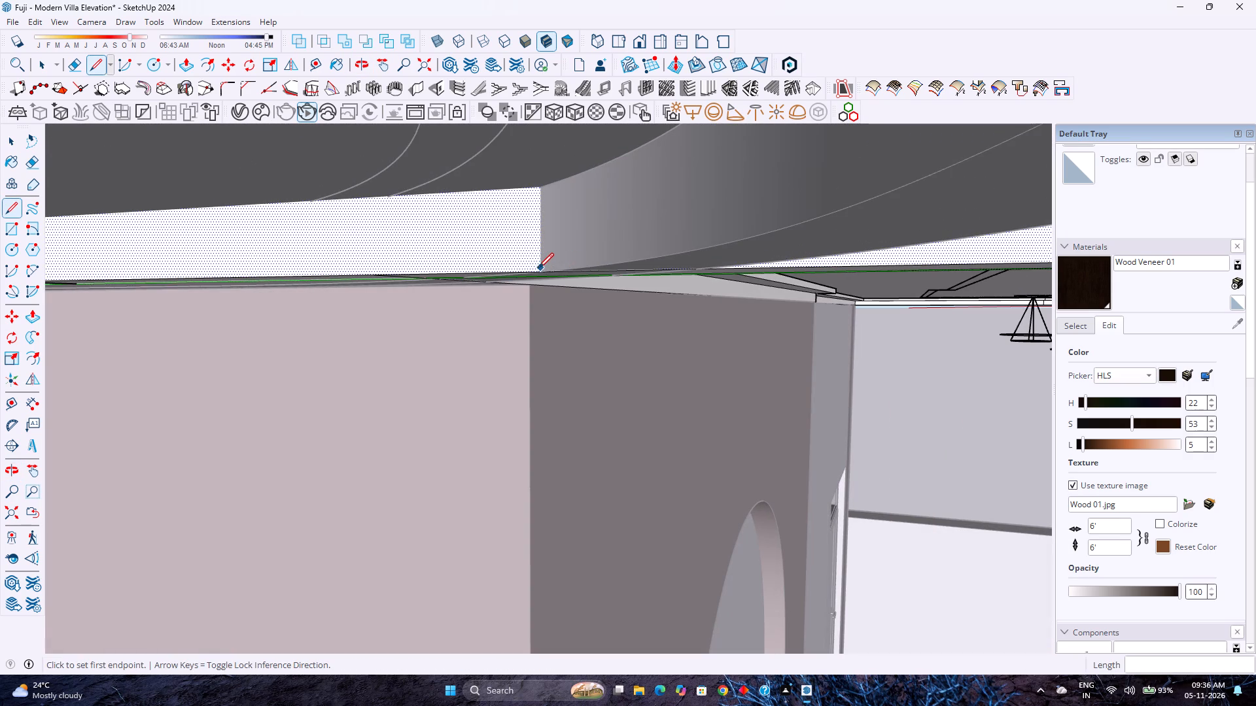
Draw a vertical 2" line on the white band's face from its lower edge, where it meets the curved rim.
scroll(538, 280, "up", 13)
scroll(536, 256, "down", 3)
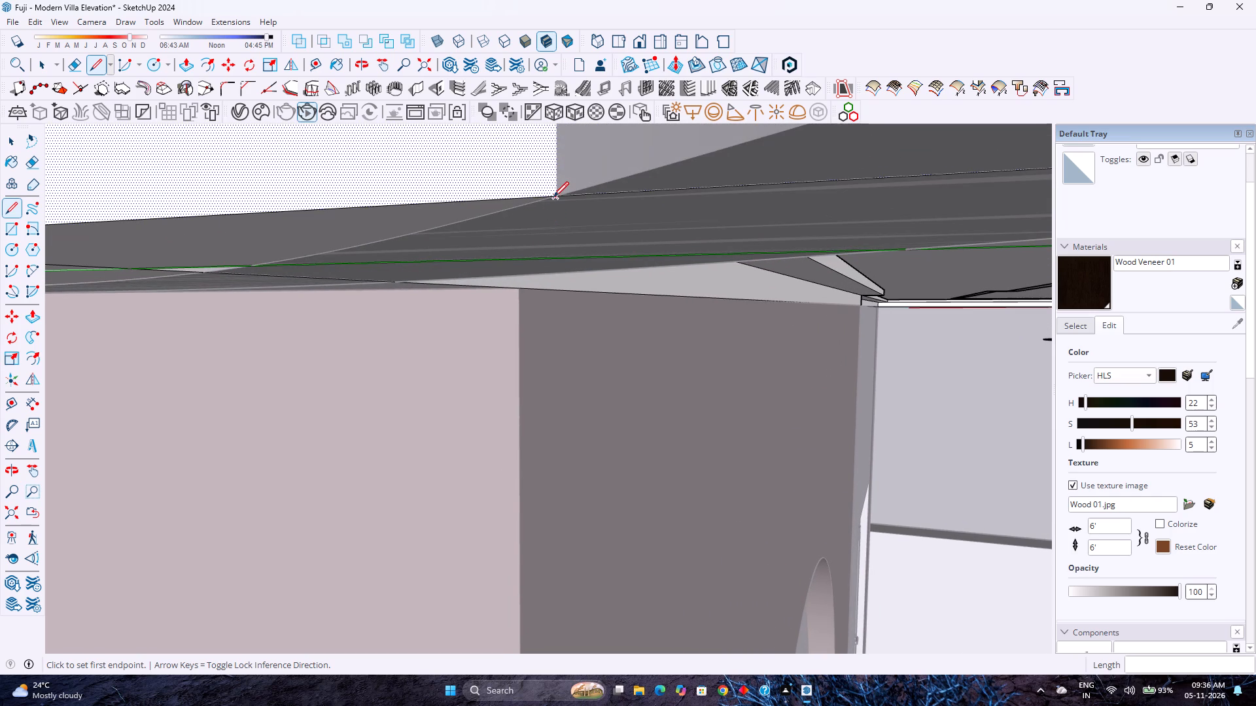
left_click(553, 197)
scroll(553, 189, "down", 12)
middle_click_drag(553, 189, 551, 402, "shift")
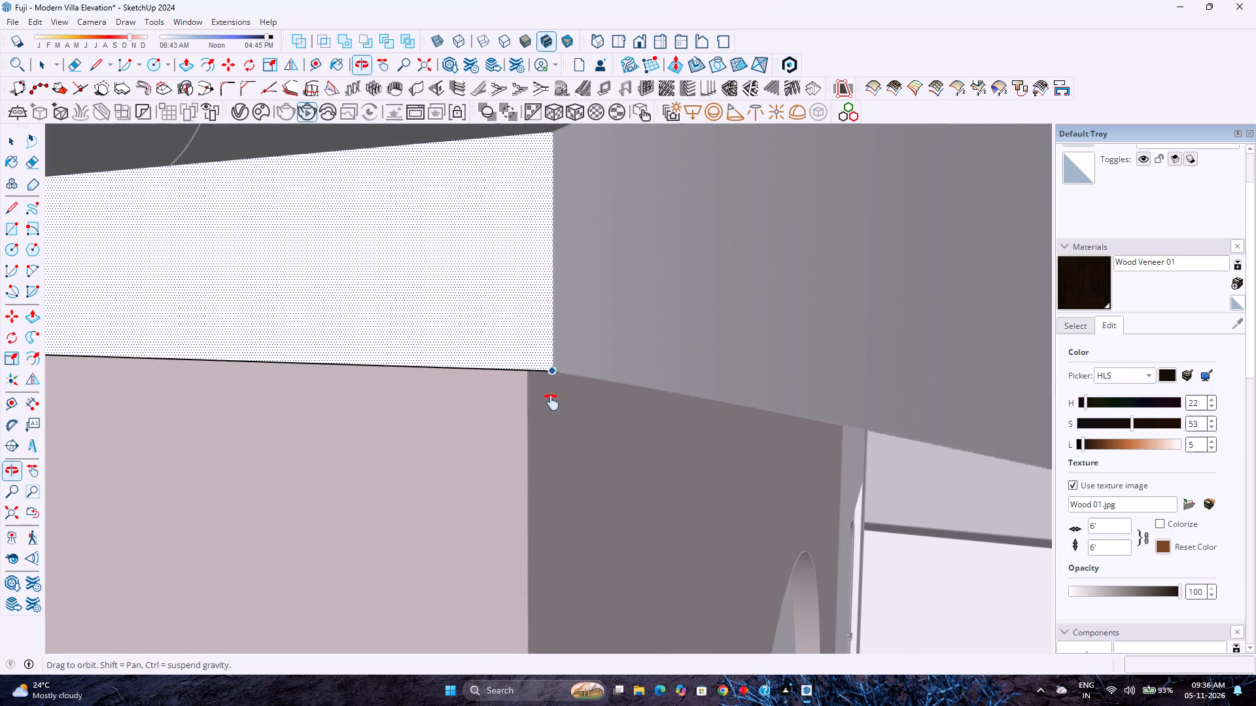
middle_click_drag(551, 402, 551, 408, "shift")
middle_click(551, 408)
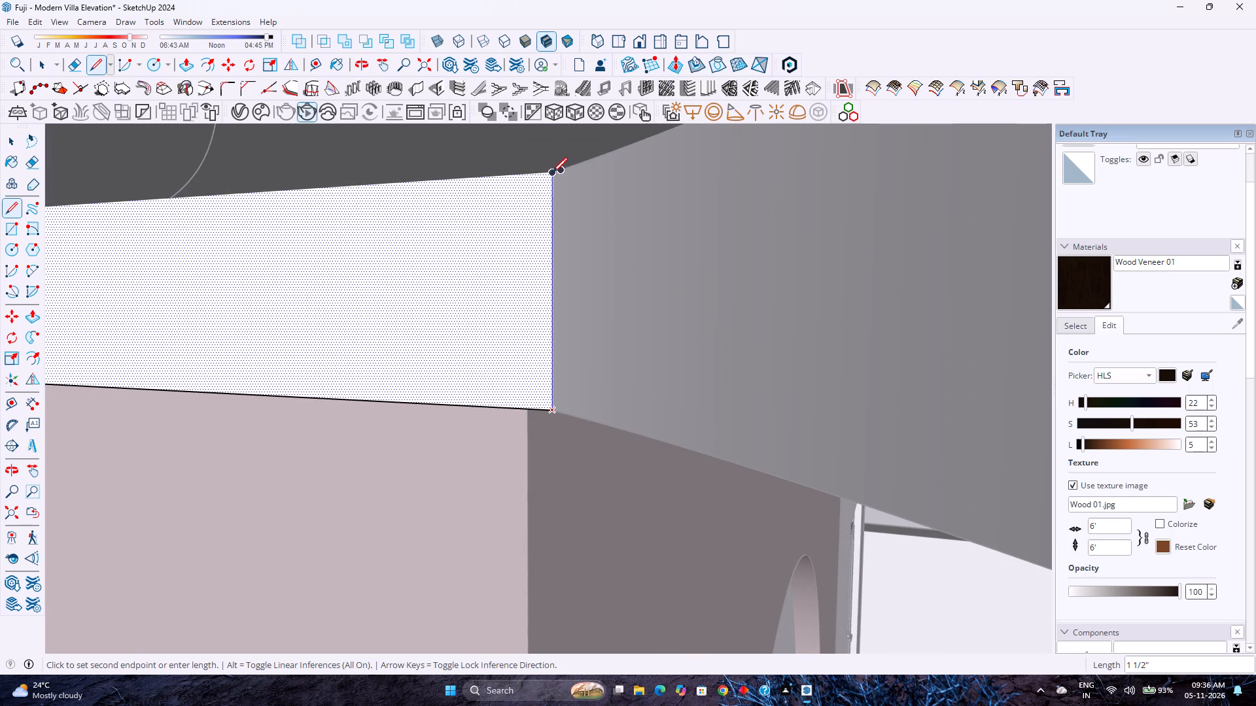
key("Up")
scroll(533, 220, "down", 11)
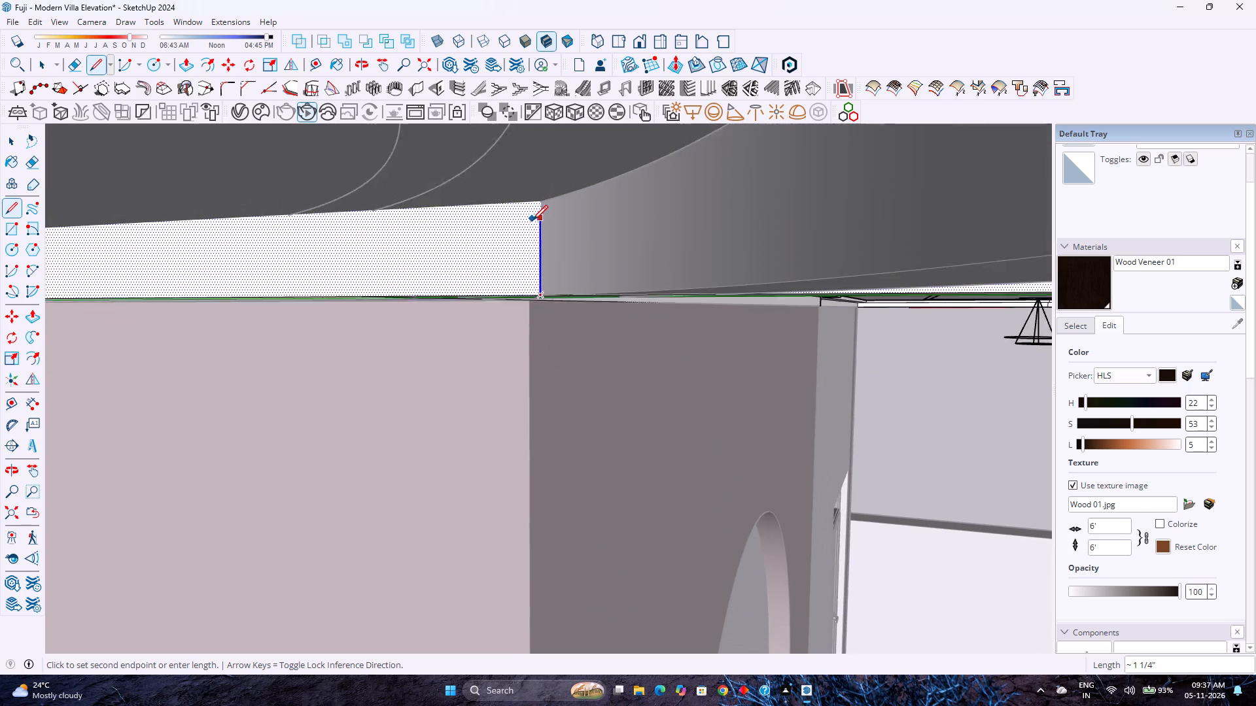
scroll(532, 220, "down", 5)
middle_click_drag(619, 307, 515, 318)
left_click(513, 219)
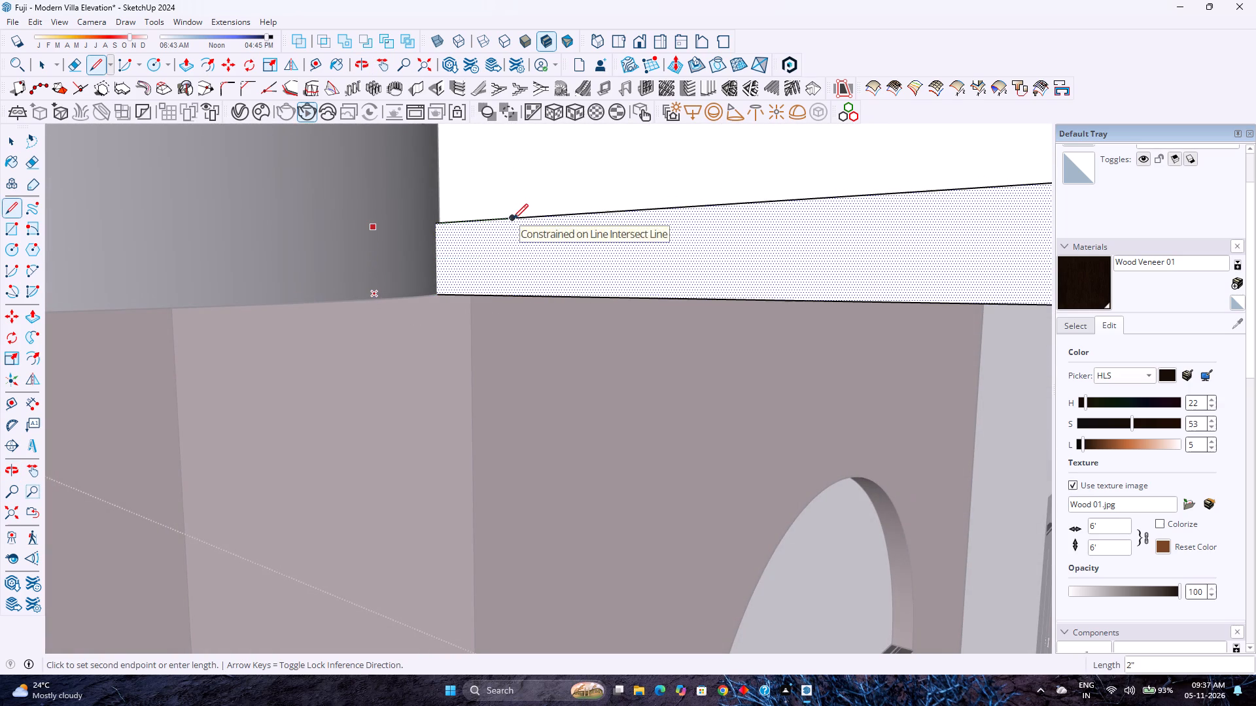
Push the band's face section beside the new line inward by about 2 1/16".
middle_click_drag(378, 326, 519, 263)
middle_click(519, 263)
key("p")
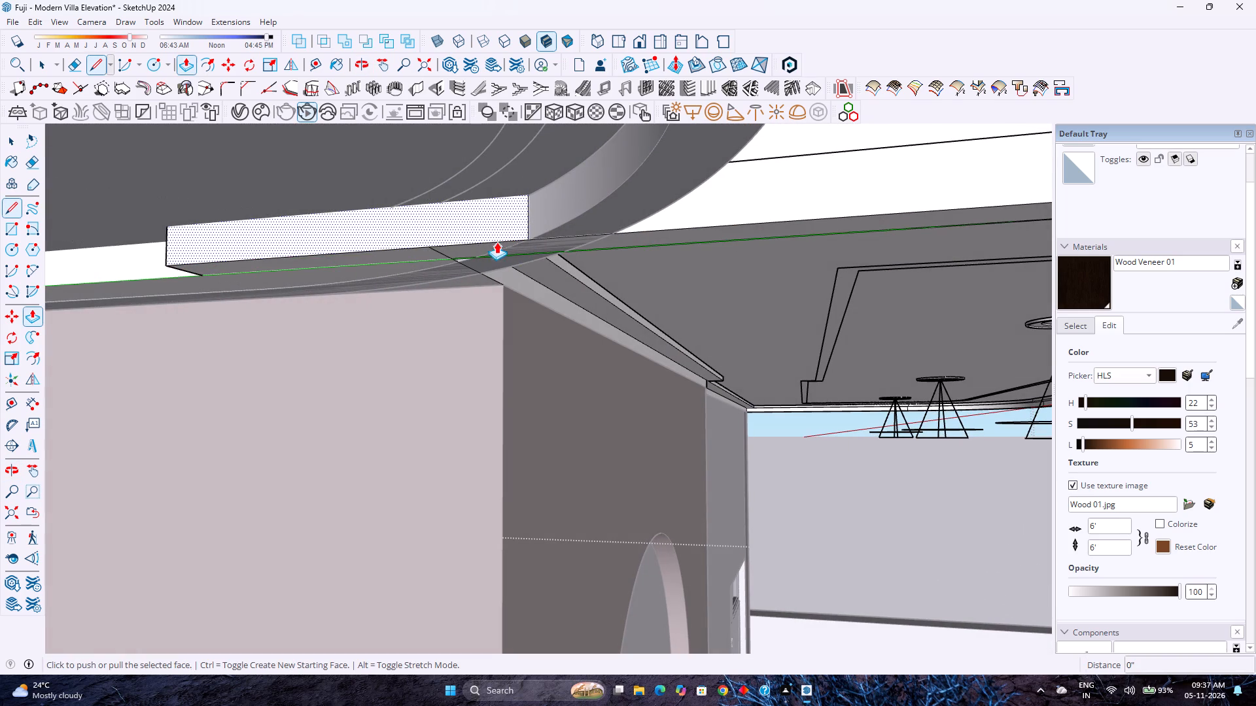
left_click(480, 233)
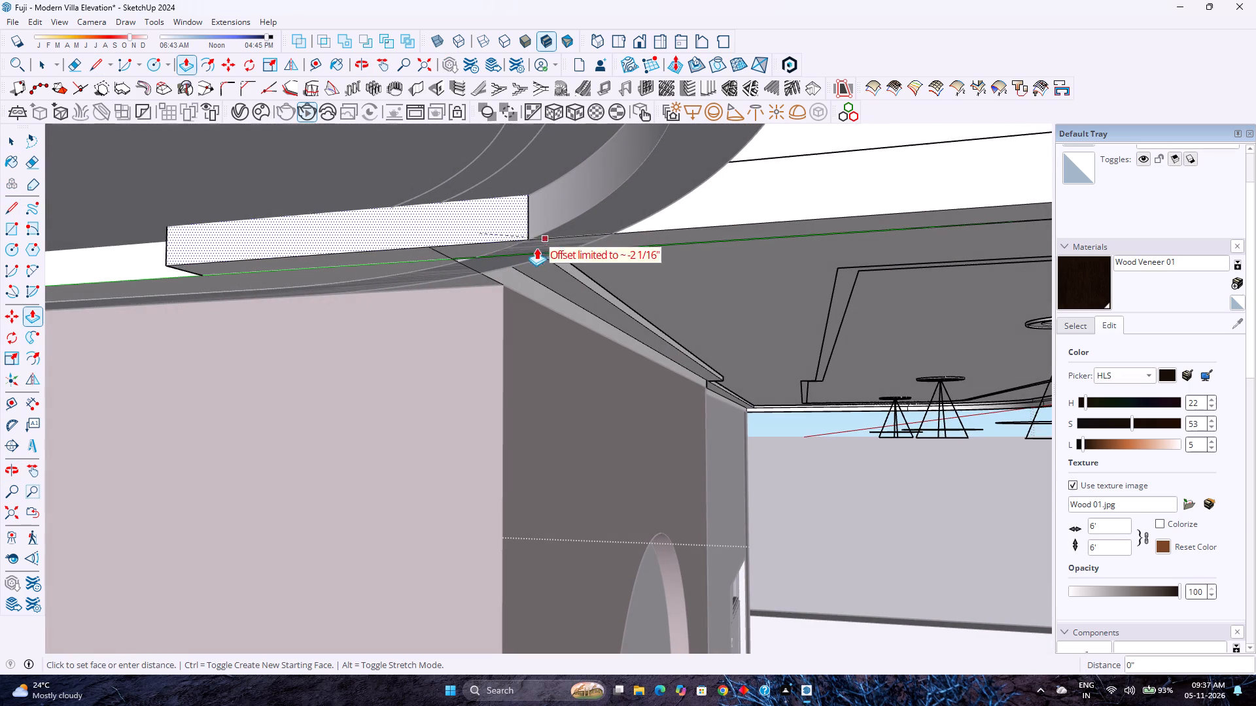
left_click(195, 278)
middle_click_drag(225, 294, 394, 318)
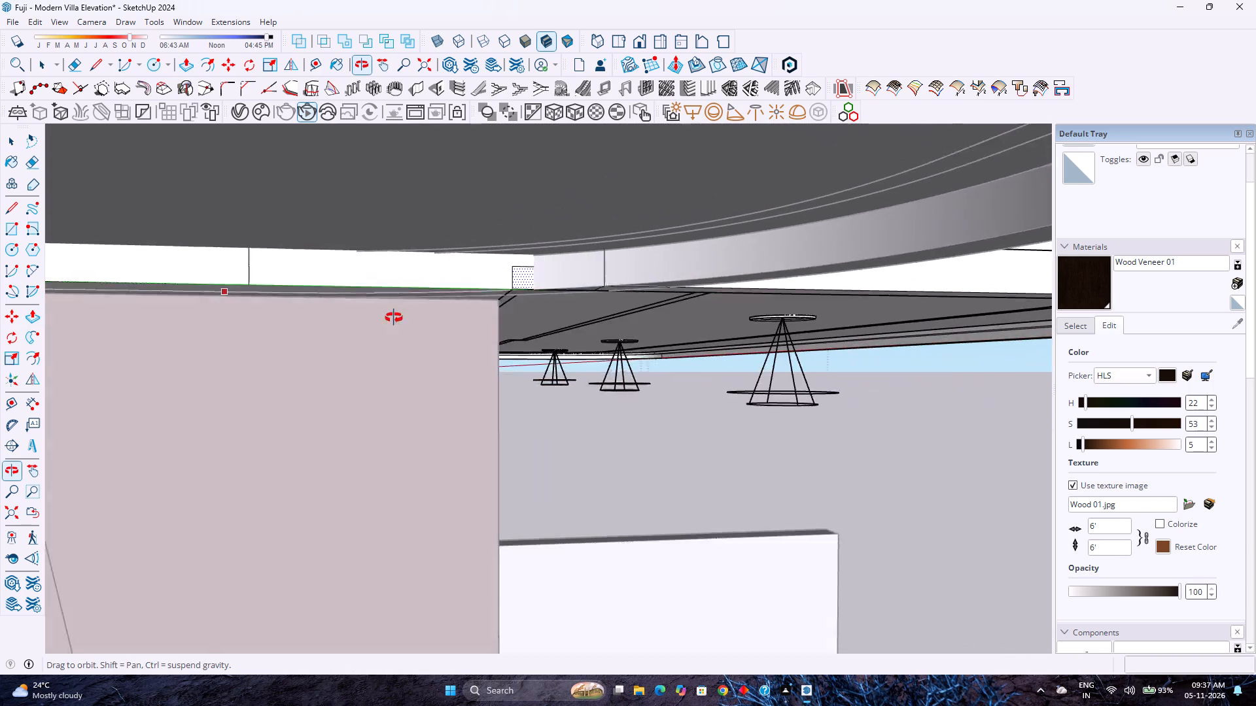
middle_click_drag(394, 318, 474, 307)
scroll(493, 292, "up", 9)
middle_click_drag(504, 304, 487, 296)
middle_click_drag(471, 286, 459, 278)
middle_click_drag(459, 278, 427, 246)
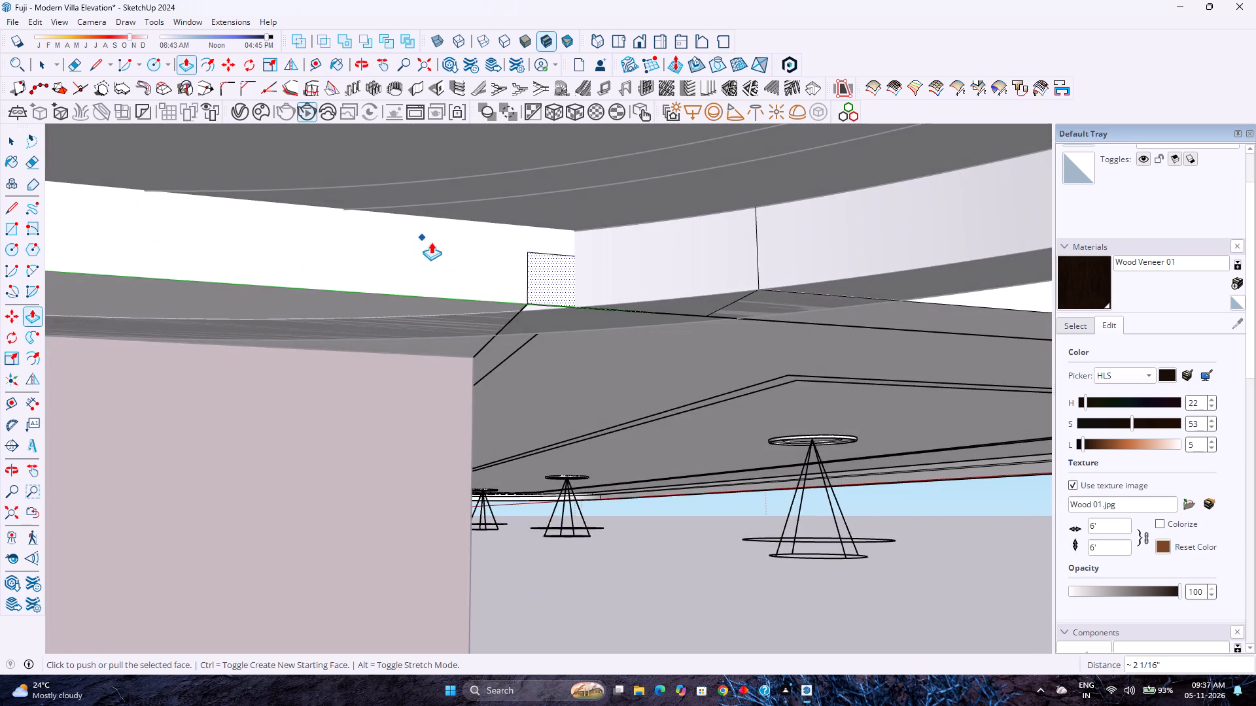
scroll(497, 301, "up", 9)
middle_click_drag(502, 301, 612, 282)
middle_click(612, 282)
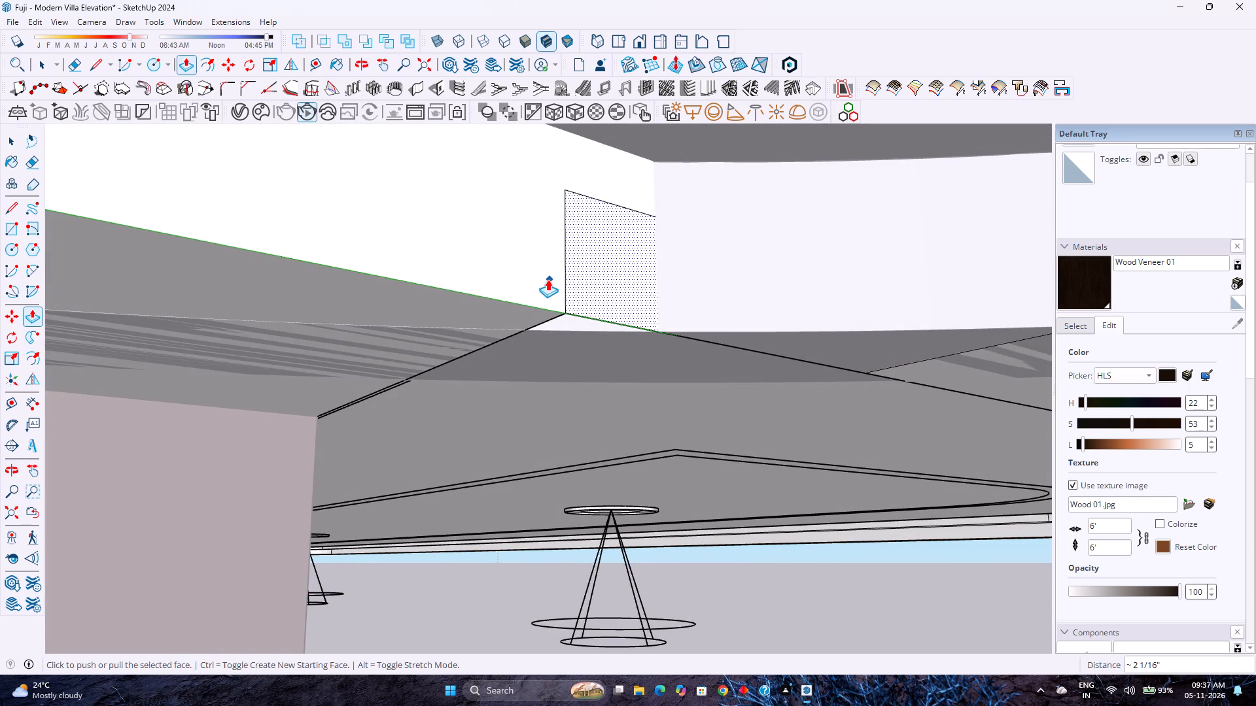
key("Escape")
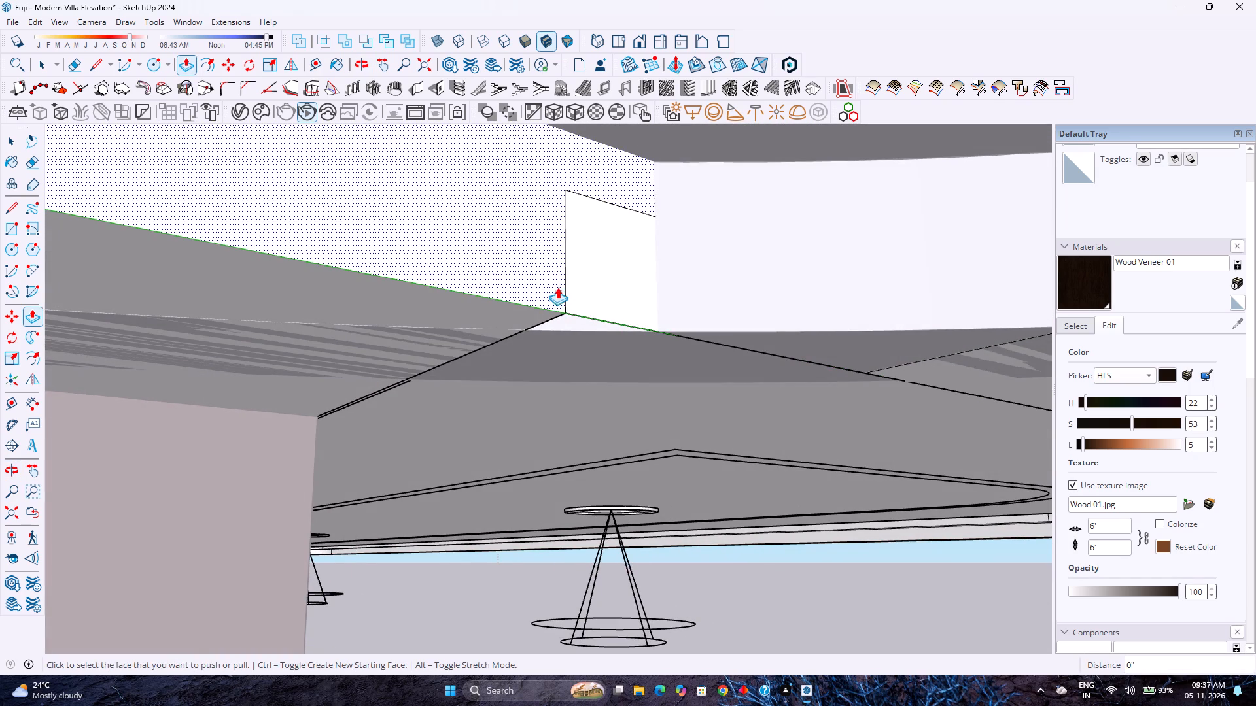
Push/Pull the small face at the band's corner by about 2 13/16", up to the nearby soffit endpoint.
scroll(557, 288, "up", 6)
scroll(601, 292, "down", 5)
middle_click(631, 320)
middle_click_drag(628, 320, 581, 316)
middle_click_drag(560, 314, 423, 303)
scroll(405, 303, "down", 5)
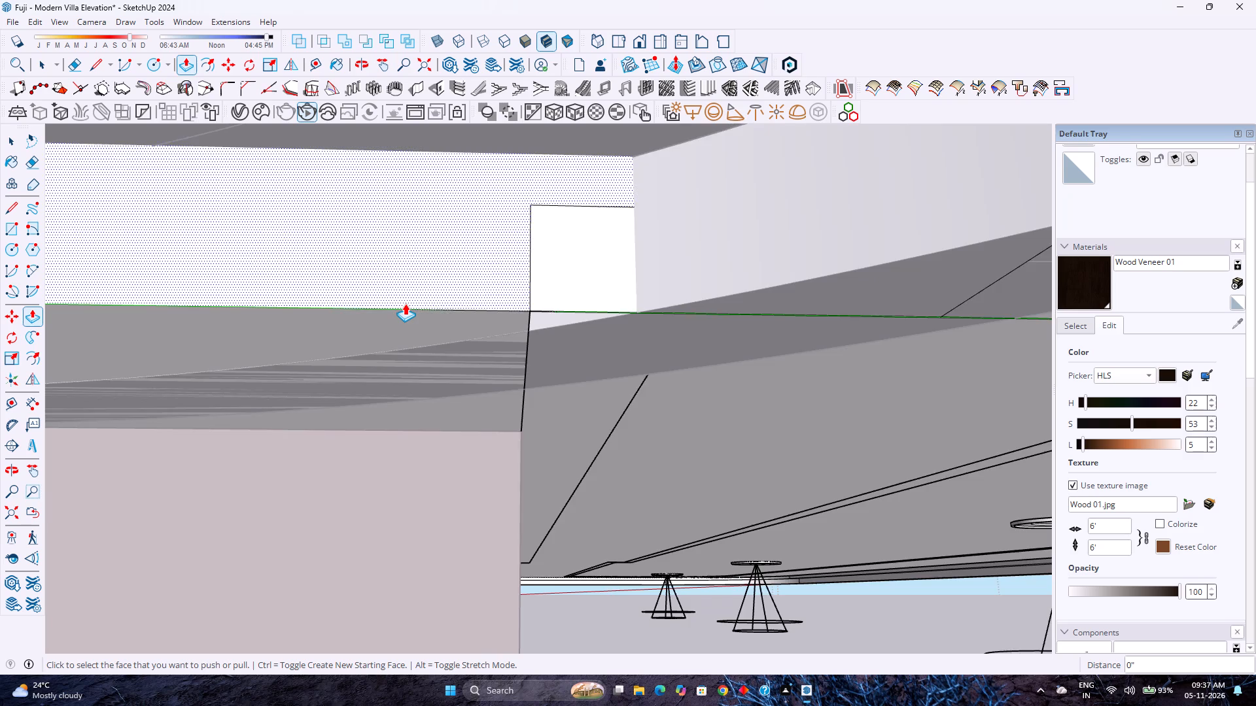
scroll(405, 303, "down", 3)
scroll(405, 303, "up", 1)
scroll(405, 303, "down", 12)
middle_click_drag(471, 332, 247, 281)
middle_click(247, 281)
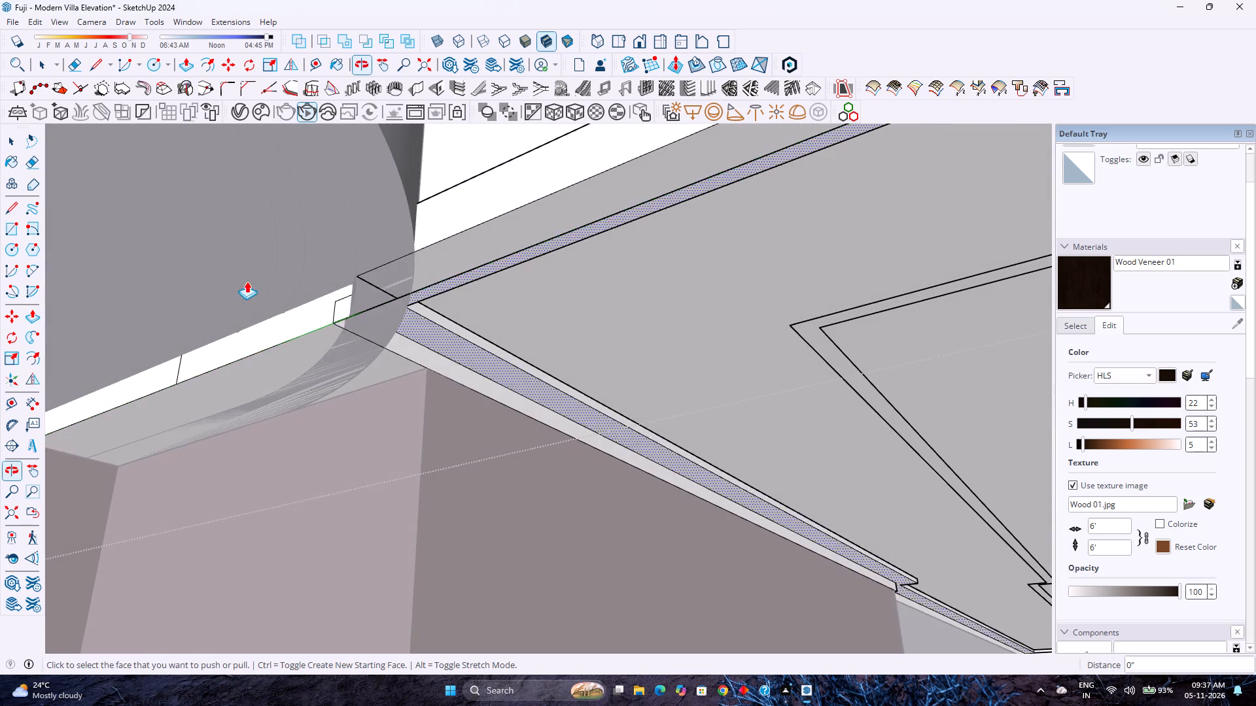
scroll(251, 351, "up", 6)
left_click(251, 351)
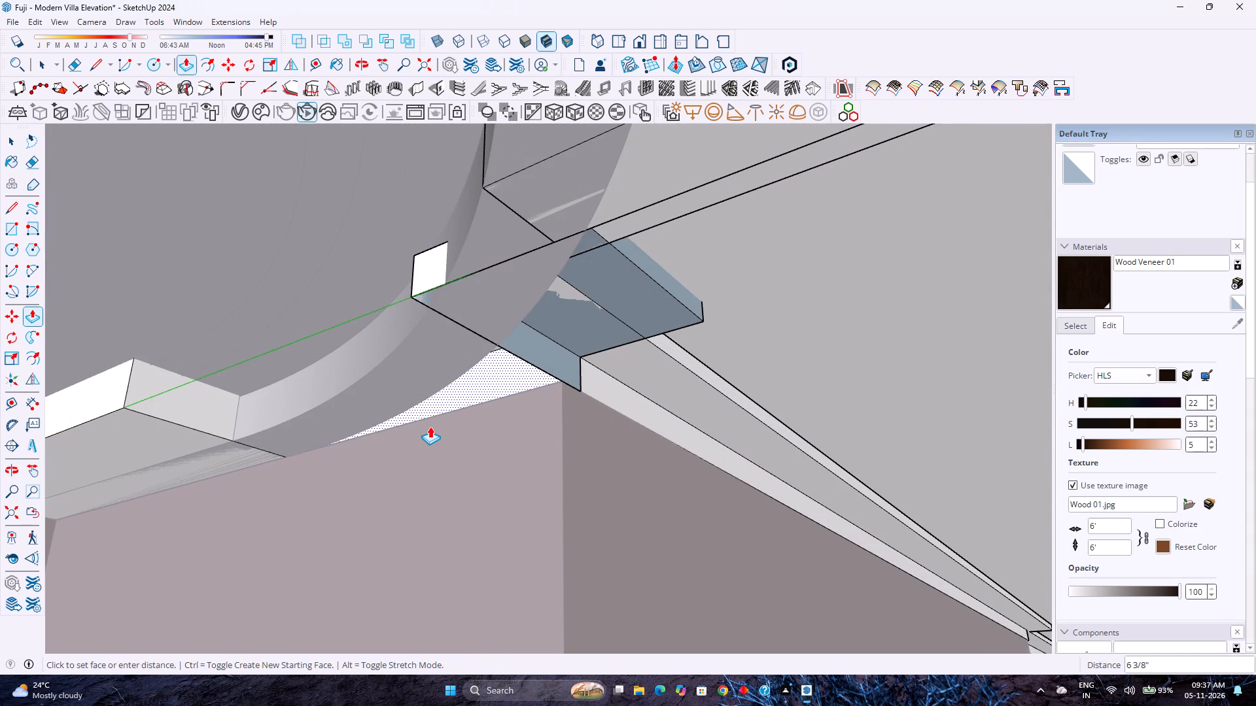
key("Escape")
left_click(436, 268)
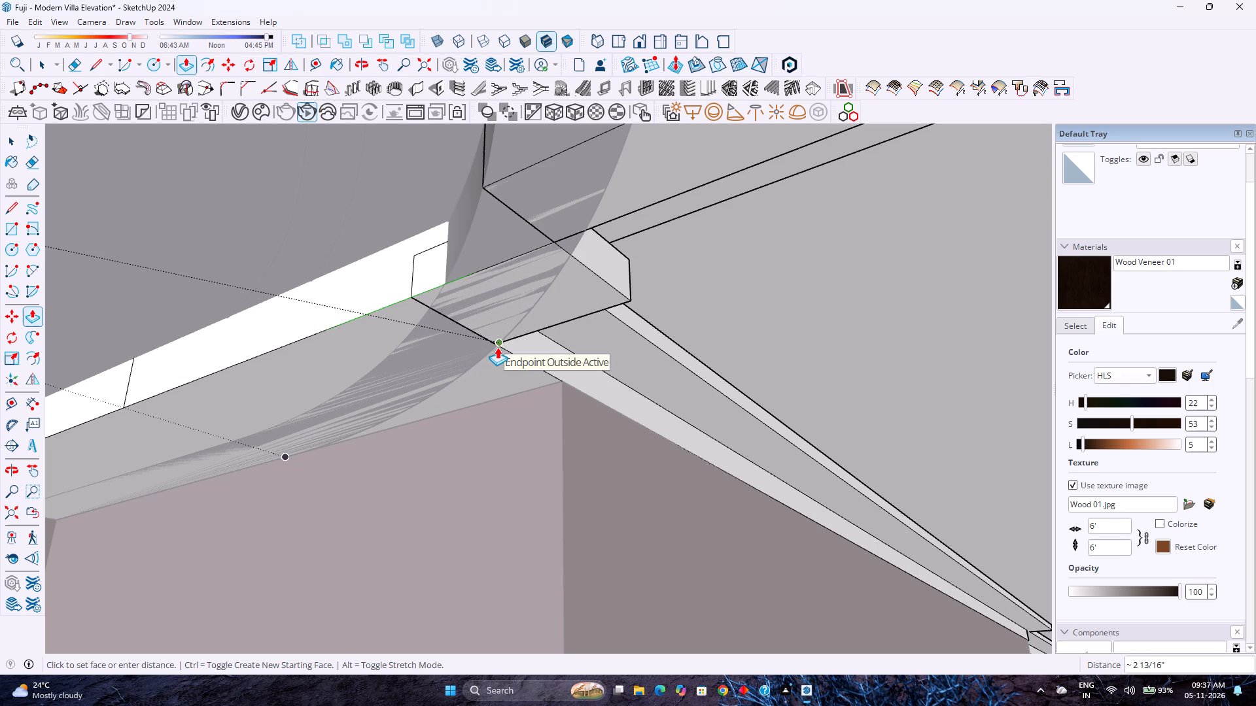
left_click(497, 347)
Push/Pull the small corner face by about 1/2" and bring the adjoining long band face flush with it.
scroll(432, 278, "up", 2)
left_click(432, 278)
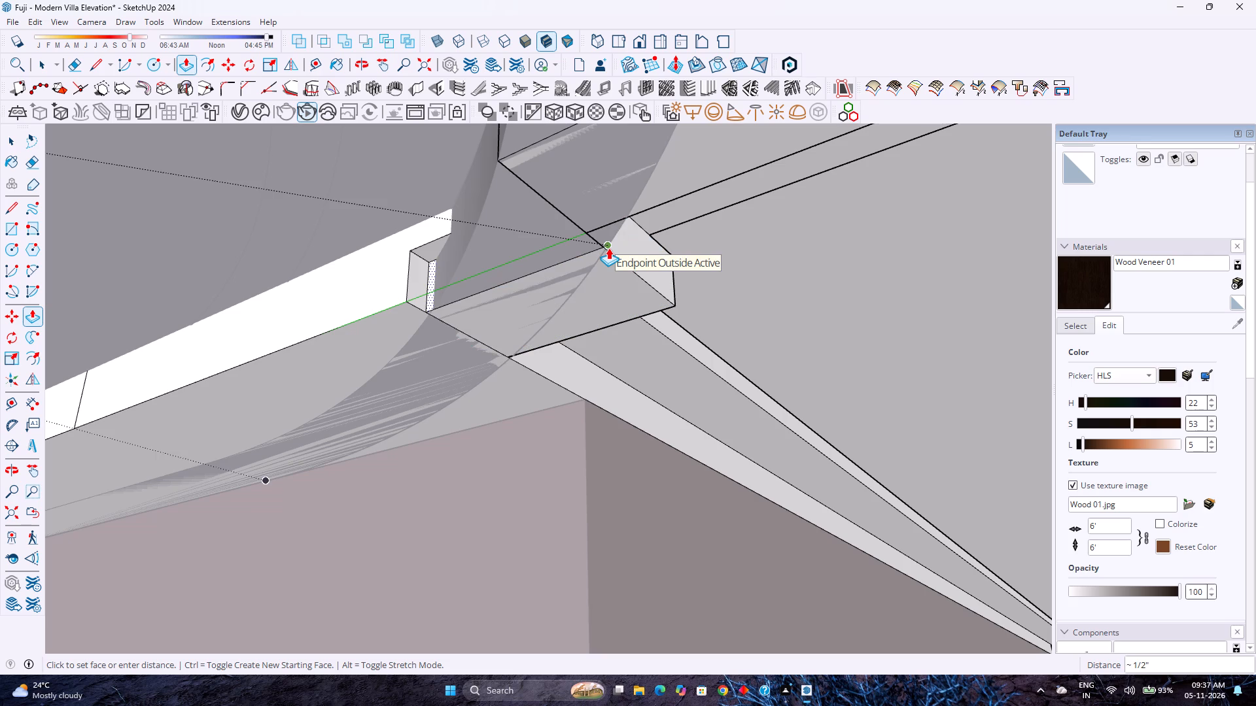
left_click(608, 248)
left_click(389, 301)
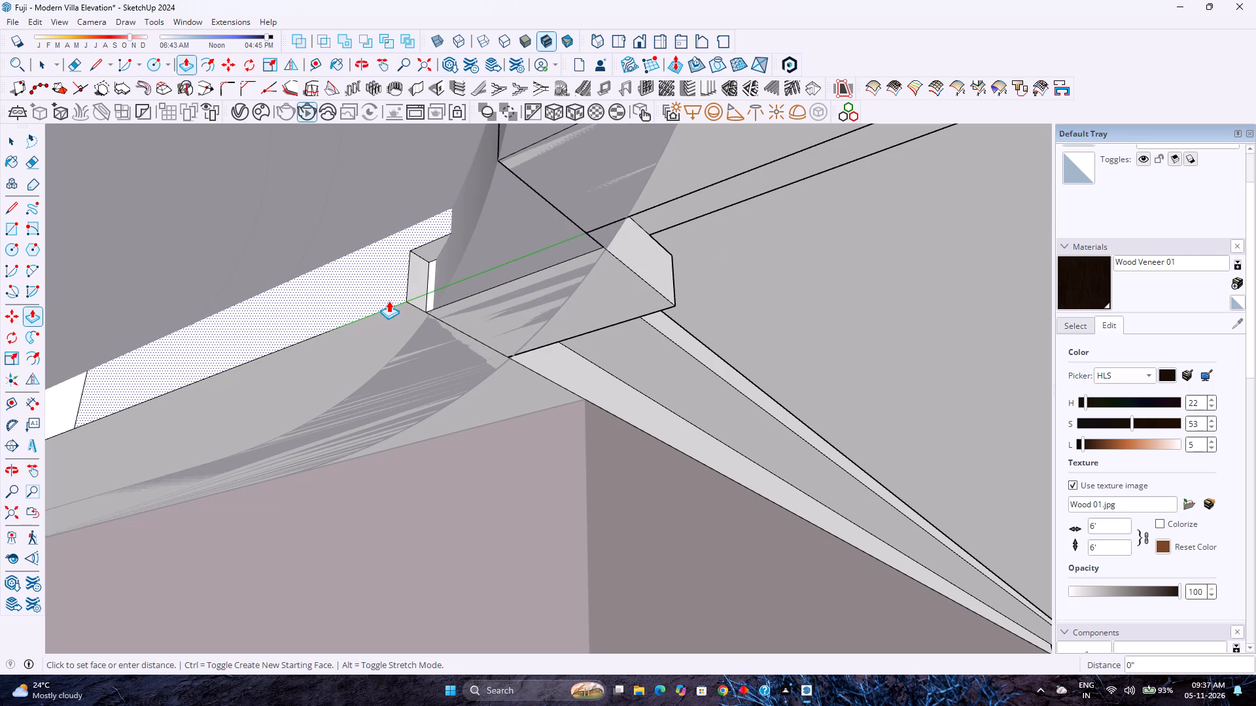
left_click(425, 312)
Push/Pull the remaining section of the white band's face by about 1/2", flush with the section beside it.
scroll(361, 351, "down", 2)
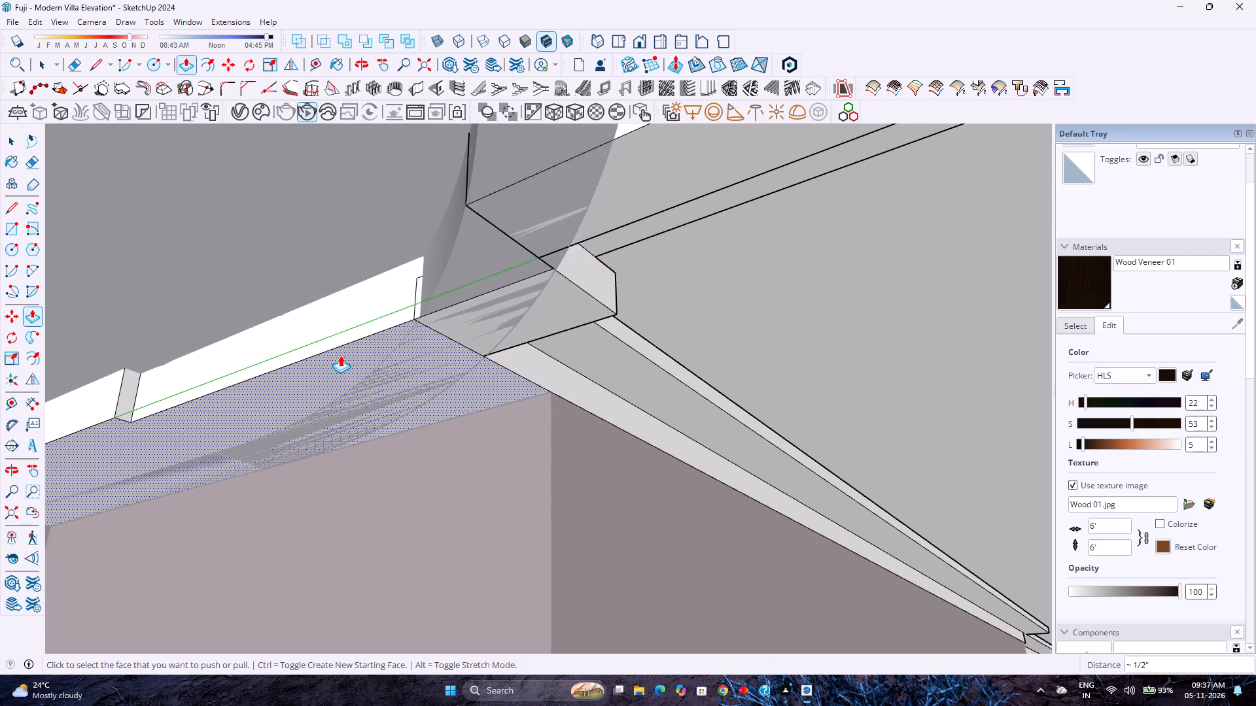
middle_click_drag(332, 355, 532, 360, "shift")
middle_click(532, 360, "shift")
middle_click_drag(532, 360, 538, 360, "shift")
middle_click(538, 360, "shift")
left_click(277, 426)
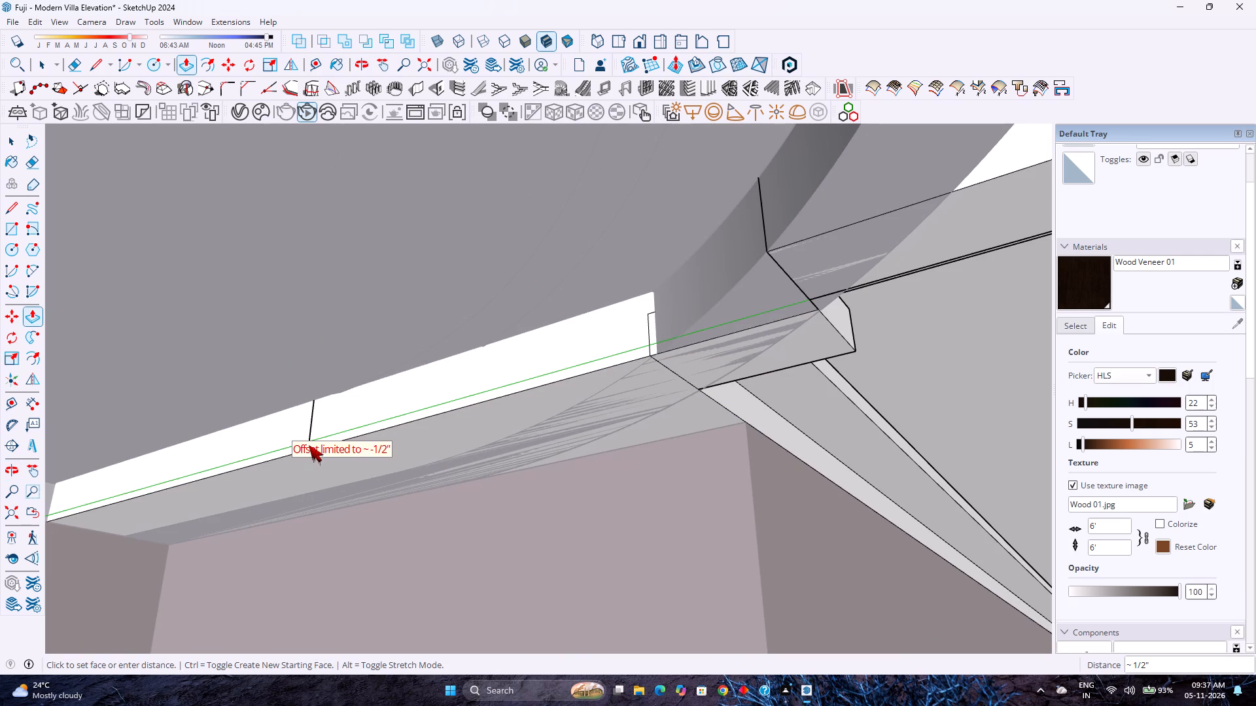
left_click(309, 446)
scroll(347, 464, "up", 2)
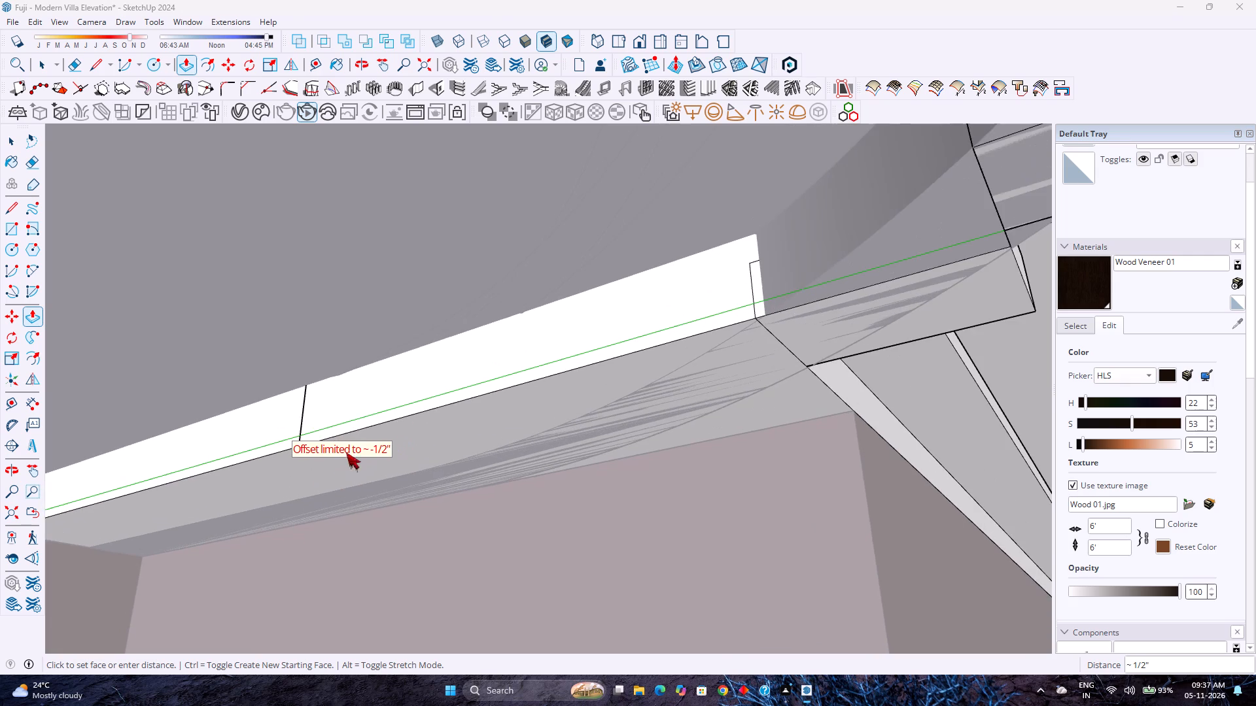
scroll(349, 442, "up", 5)
left_click(415, 421)
scroll(343, 441, "up", 5)
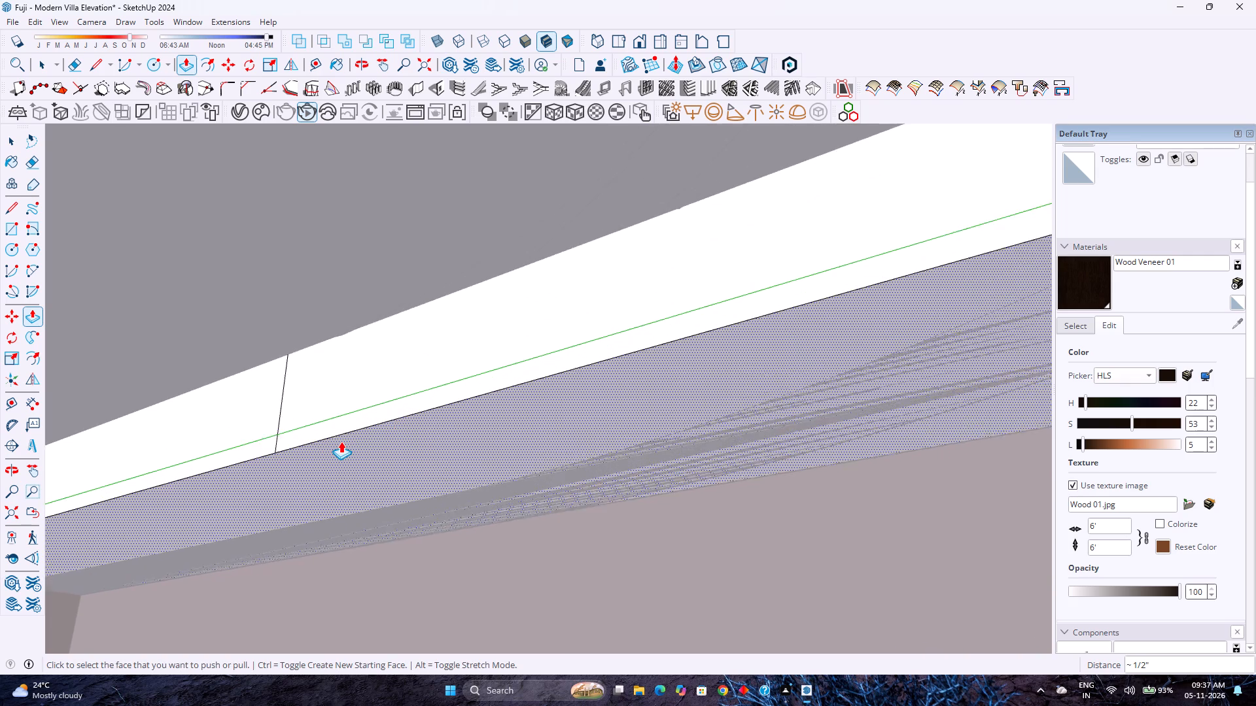
Erase the leftover vertical dividing edge on the white band's face.
scroll(340, 441, "down", 4)
key("e")
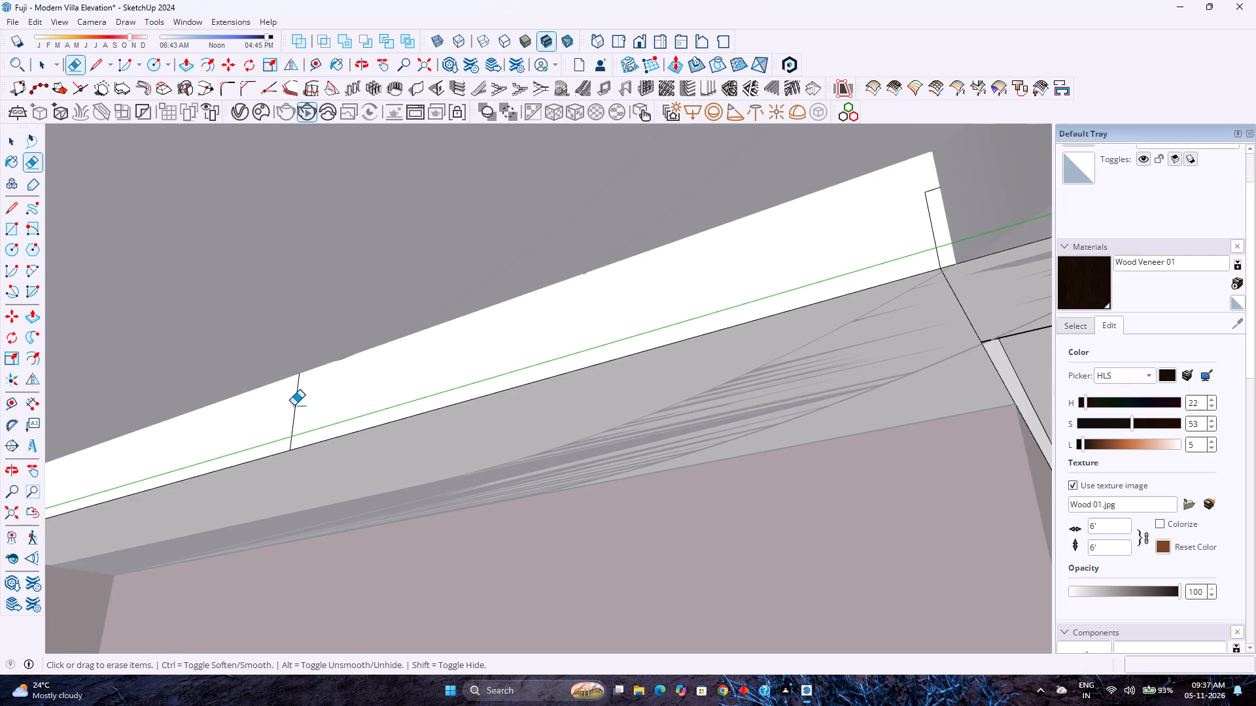
left_click(294, 405)
Draw a 1' 3" line on the underside strip from its end edge, tracing the neighbouring balcony's rim to where the curve begins.
scroll(347, 488, "down", 3)
middle_click_drag(345, 488, 330, 459)
middle_click_drag(330, 459, 331, 433)
middle_click_drag(331, 433, 328, 418)
middle_click(328, 399)
middle_click(328, 397)
middle_click(328, 397)
scroll(328, 397, "down", 2)
scroll(870, 302, "up", 2)
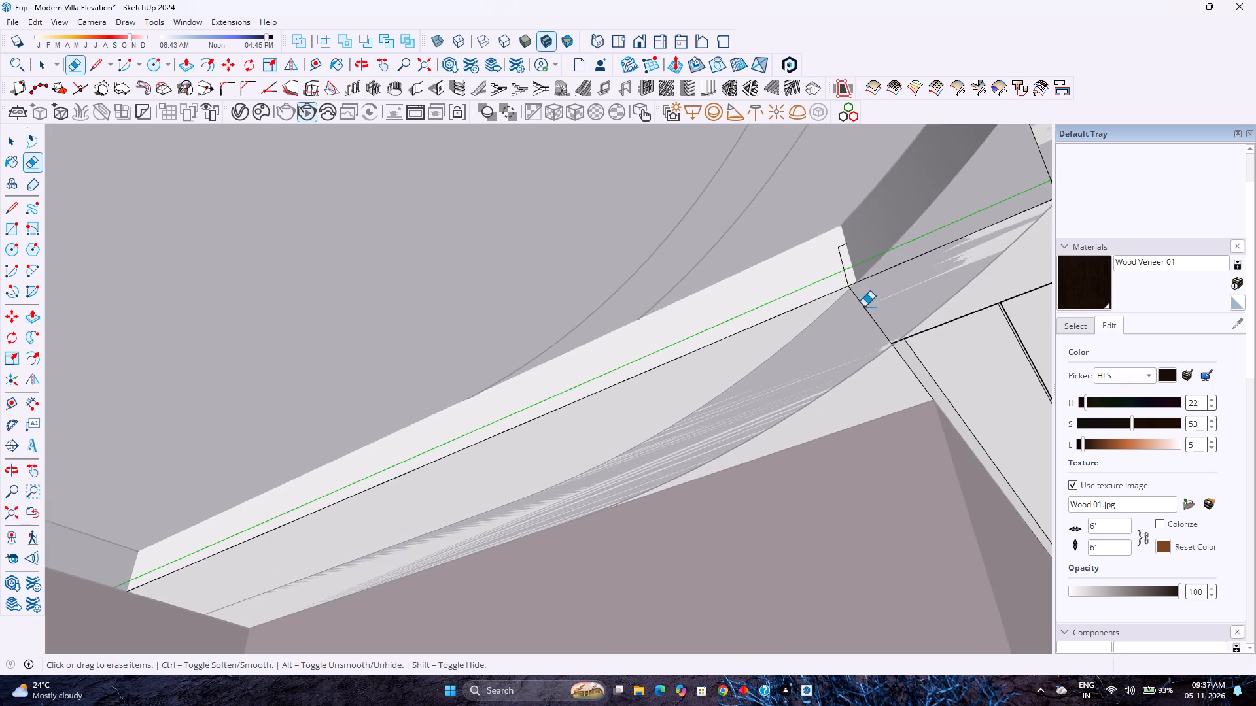
middle_click_drag(835, 331, 682, 337)
scroll(682, 337, "down", 2)
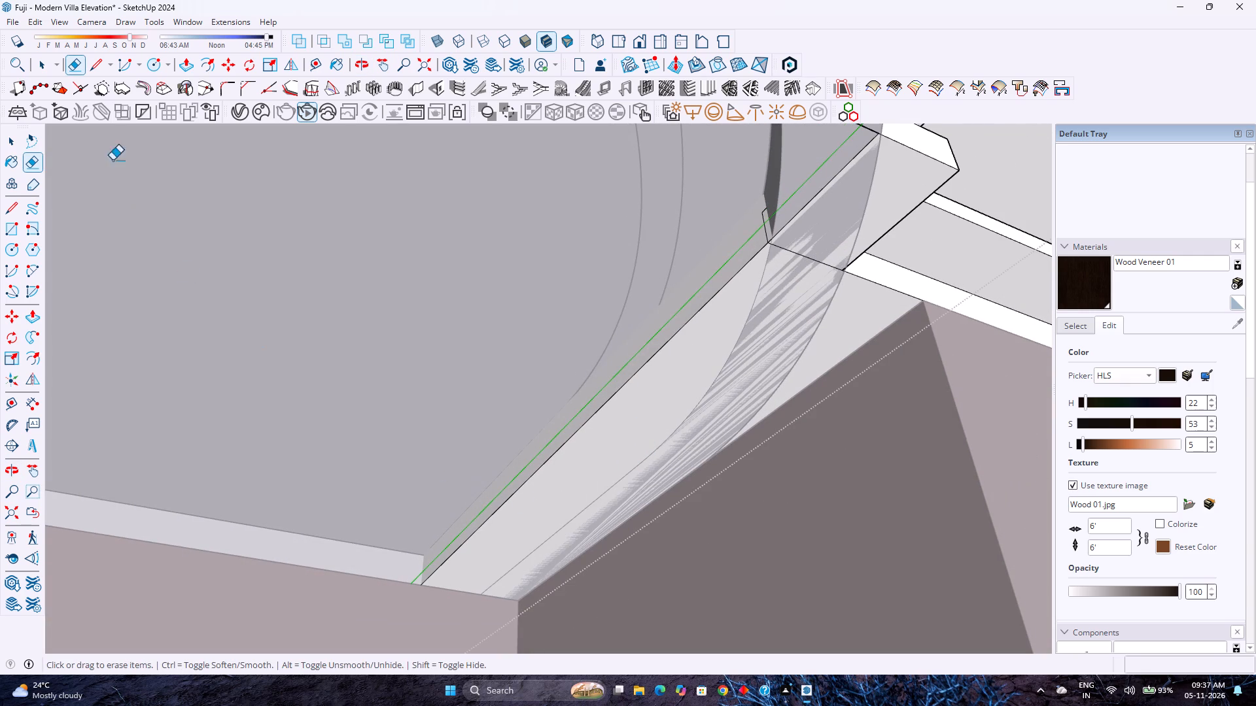
left_click(97, 65)
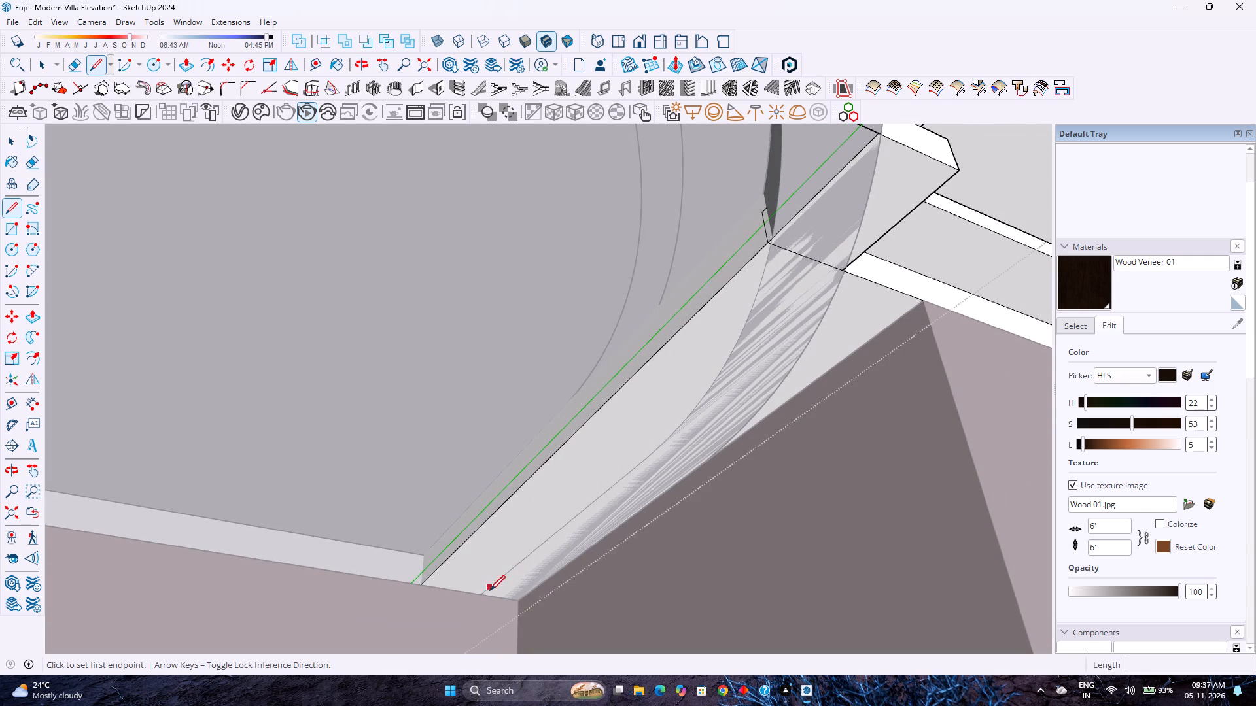
left_click(484, 594)
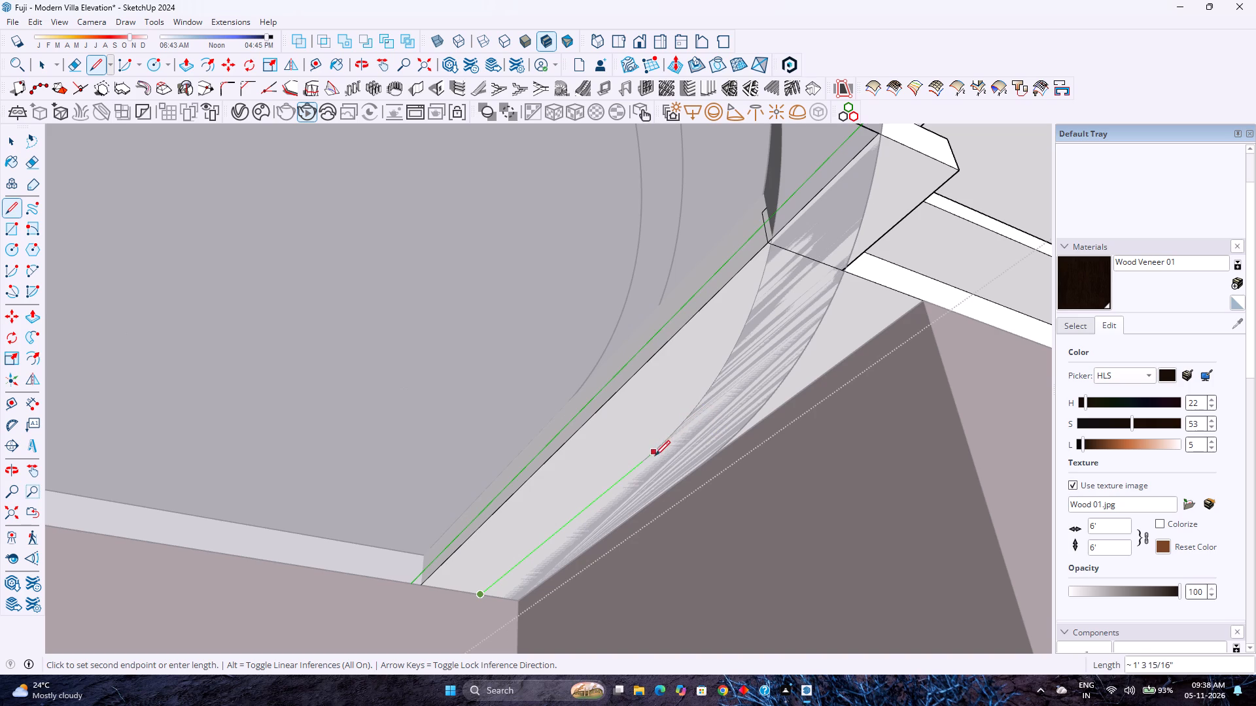
left_click(641, 467)
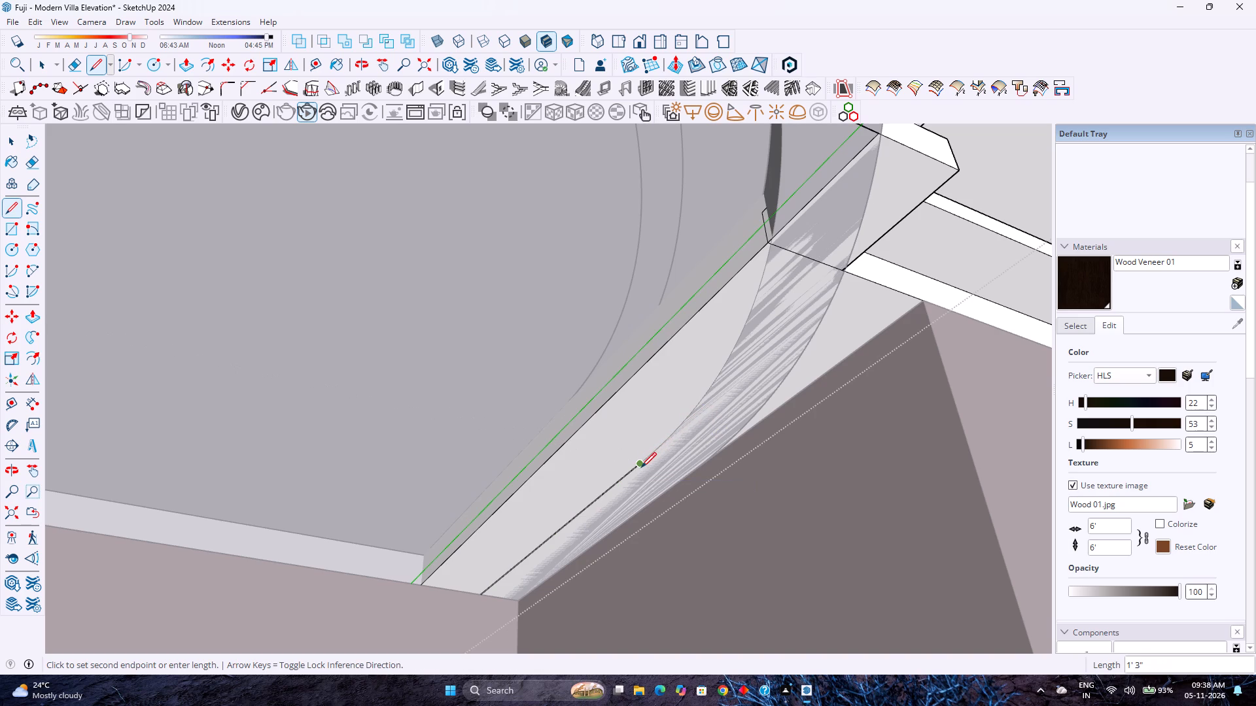
Draw a tangent arc spanning about 11 9/16" from the line's end along the curved rim to the band's lower edge.
key("a")
left_click(641, 466)
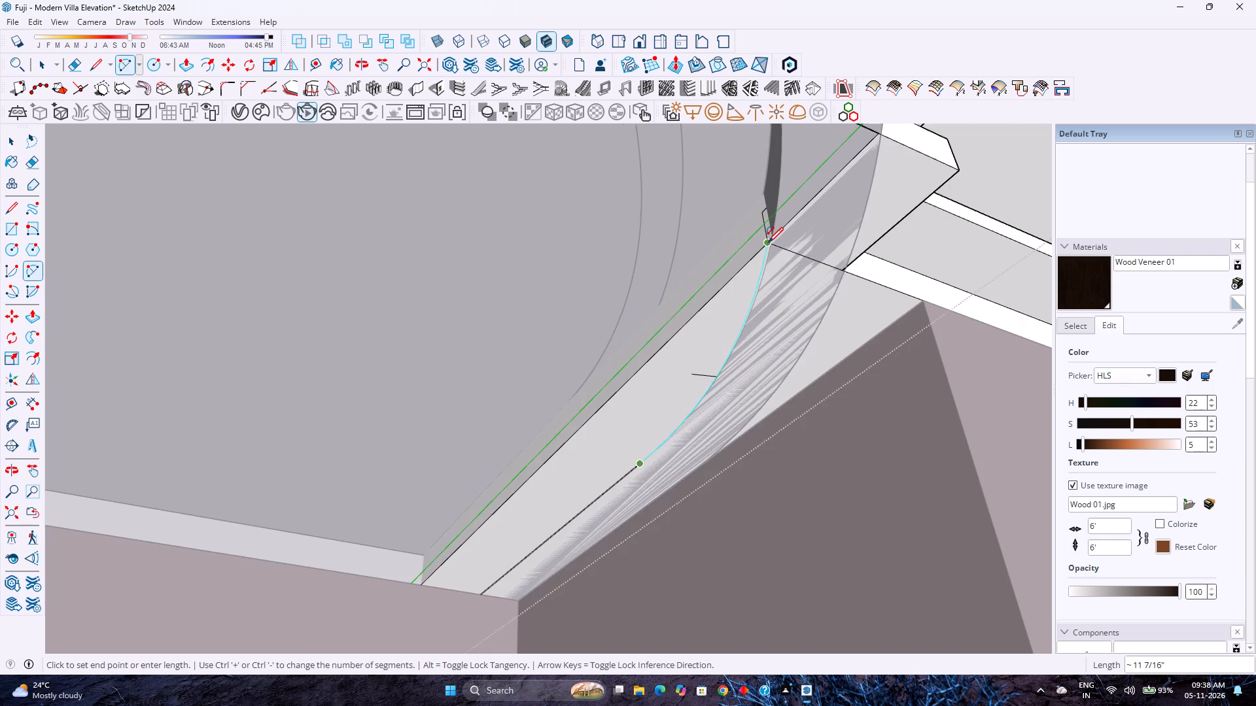
scroll(768, 243, "up", 20)
scroll(768, 243, "up", 5)
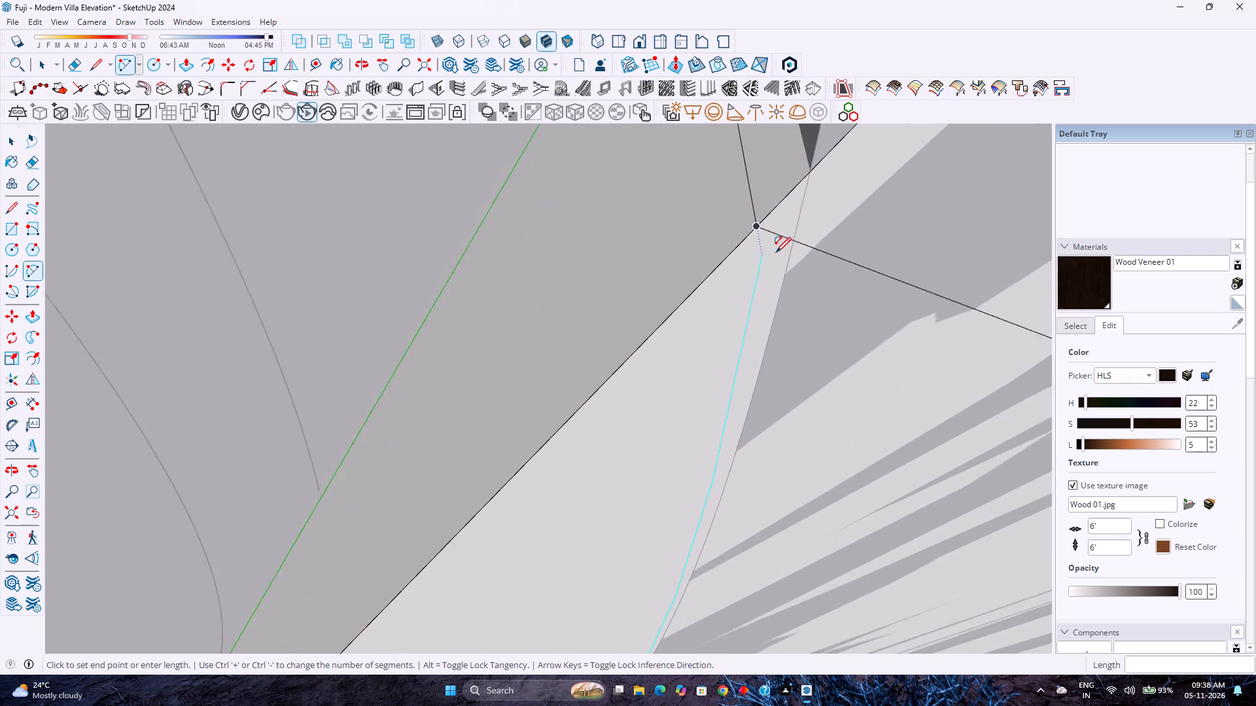
scroll(776, 252, "down", 3)
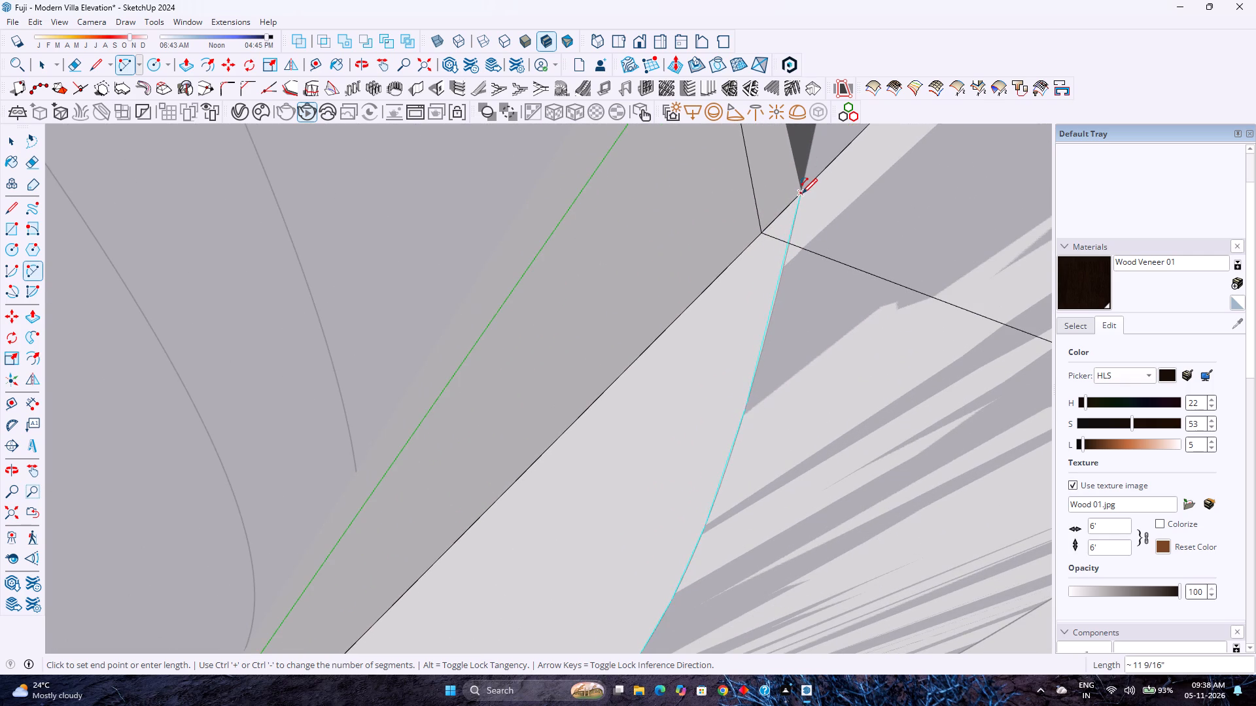
left_click(802, 193)
left_click(803, 193)
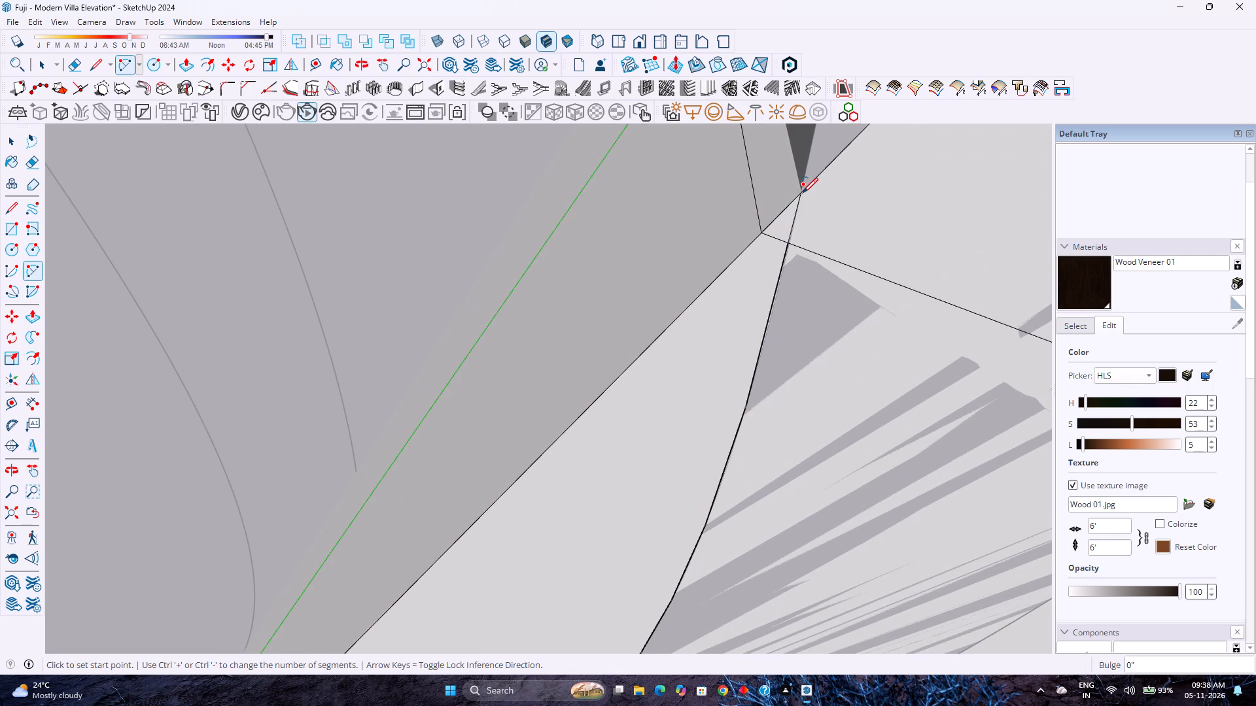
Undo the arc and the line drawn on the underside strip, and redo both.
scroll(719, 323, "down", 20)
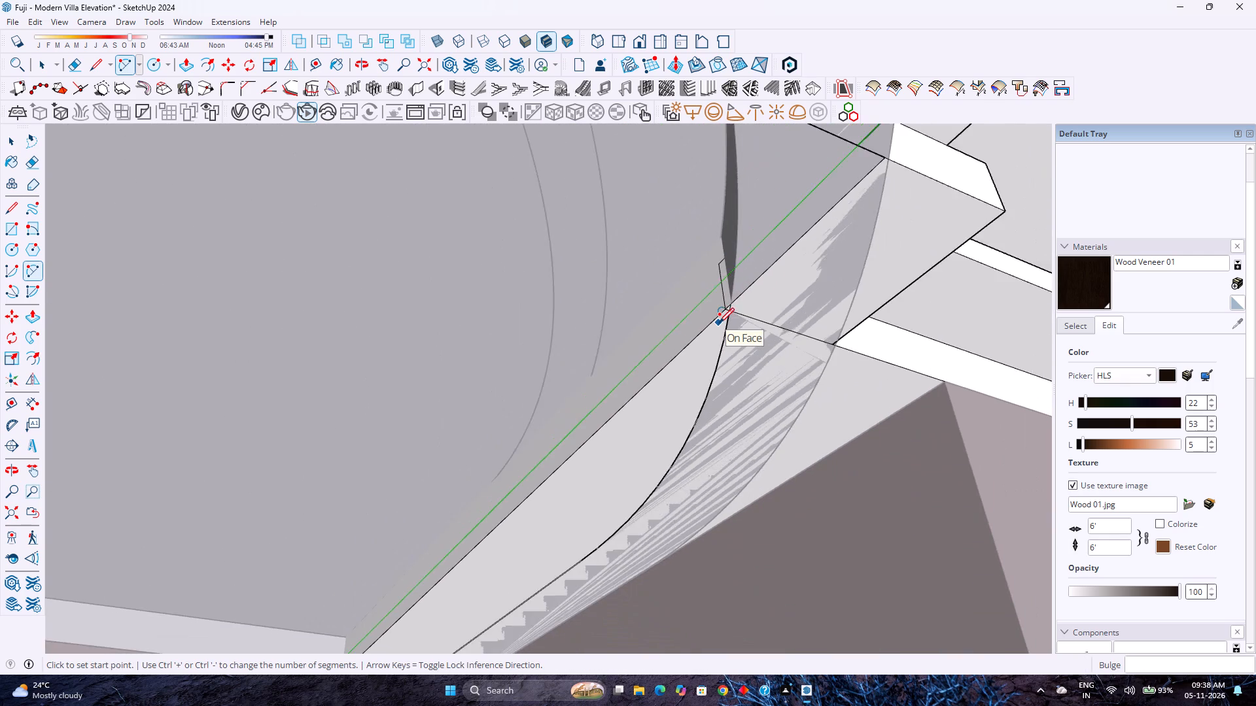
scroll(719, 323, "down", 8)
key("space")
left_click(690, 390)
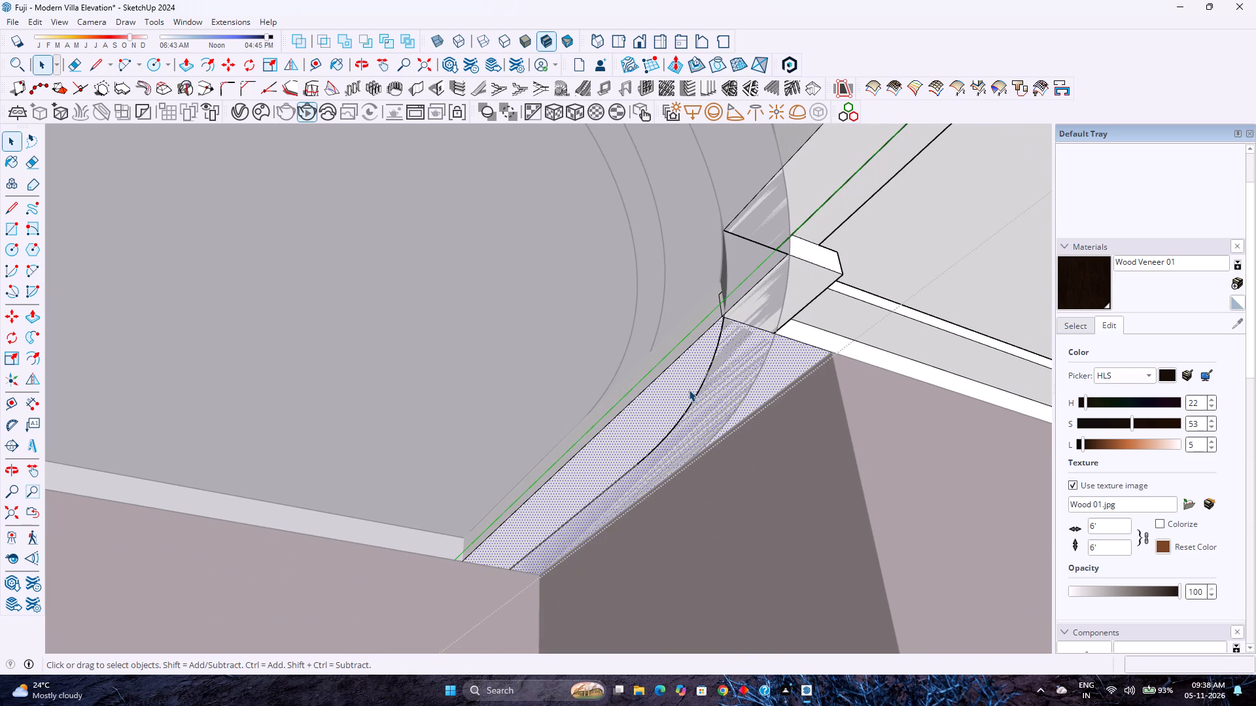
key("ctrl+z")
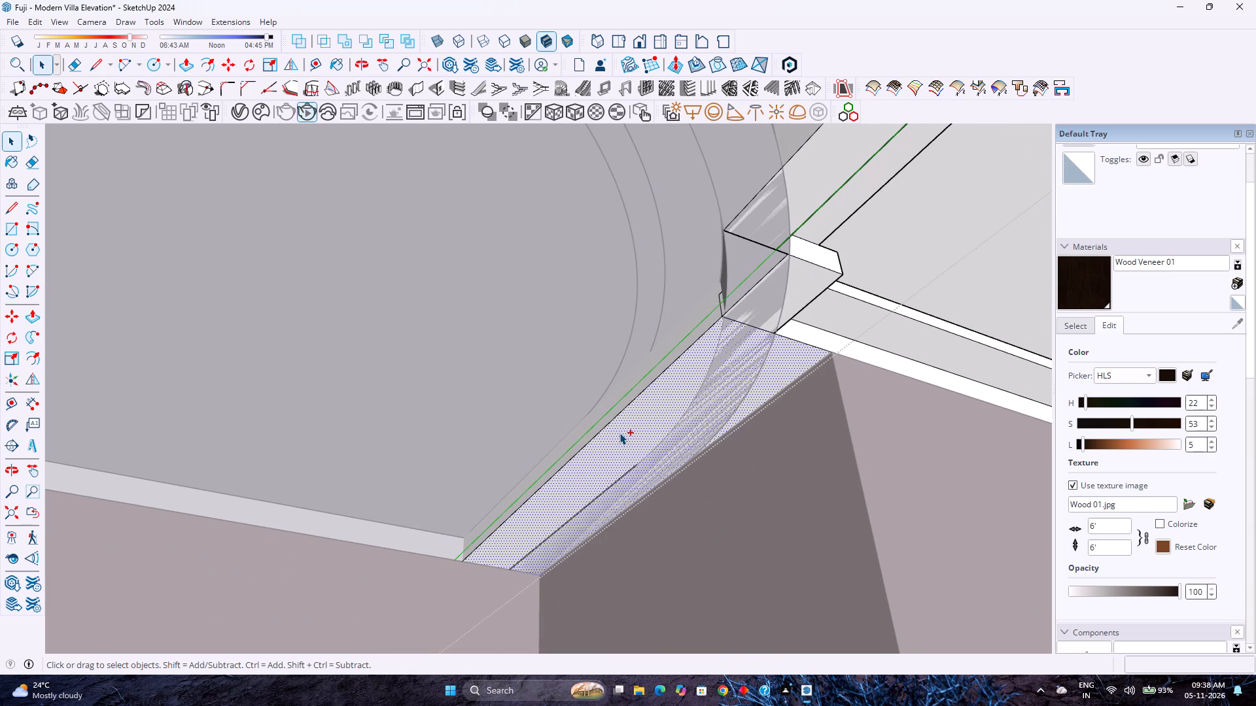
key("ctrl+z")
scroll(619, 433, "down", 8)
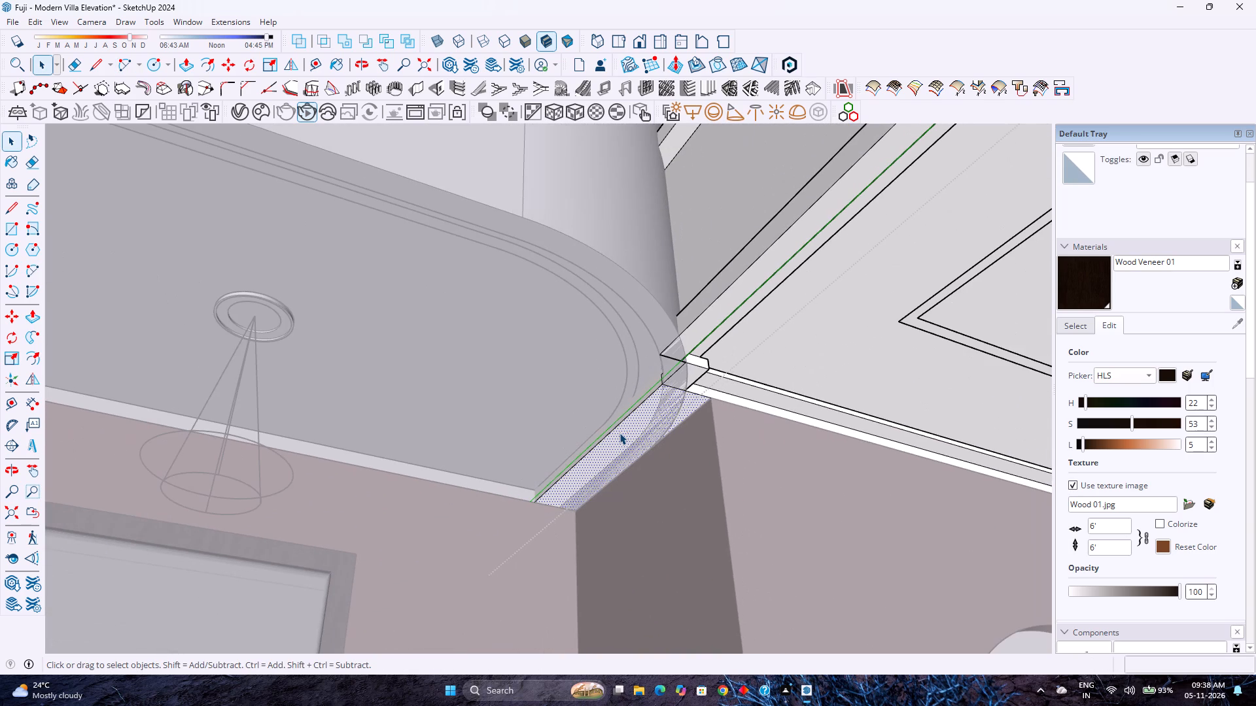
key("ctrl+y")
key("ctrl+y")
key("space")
Move the adjoining balcony group with its soffit lights along the green axis, clear of the neighbouring balcony.
key("Escape")
scroll(612, 433, "down", 4)
left_click(739, 367)
scroll(699, 391, "down", 7)
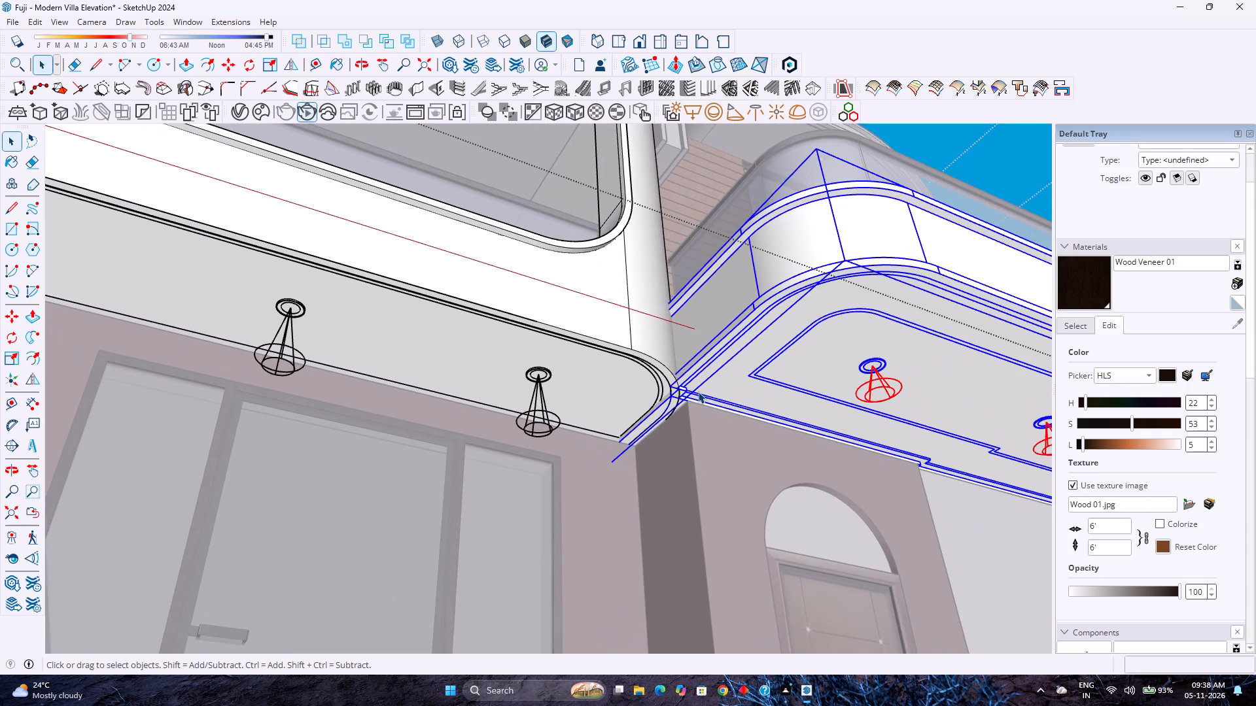
key("m")
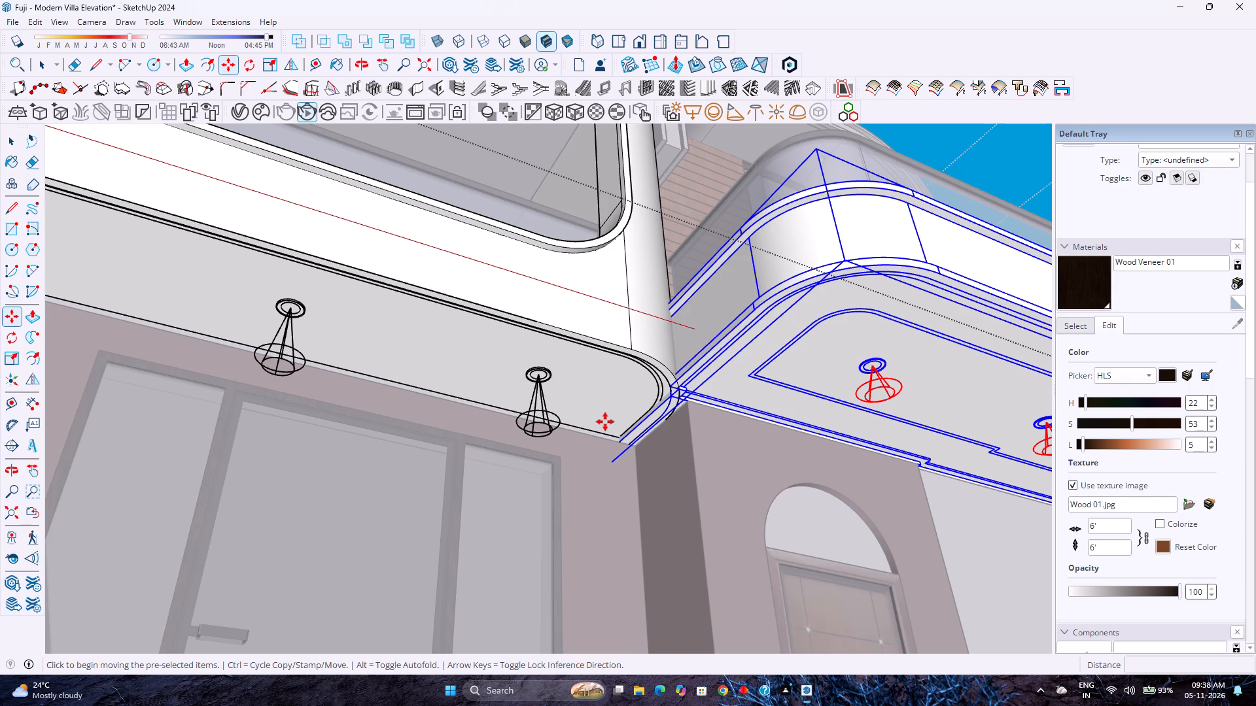
scroll(605, 422, "down", 4)
scroll(605, 422, "up", 4)
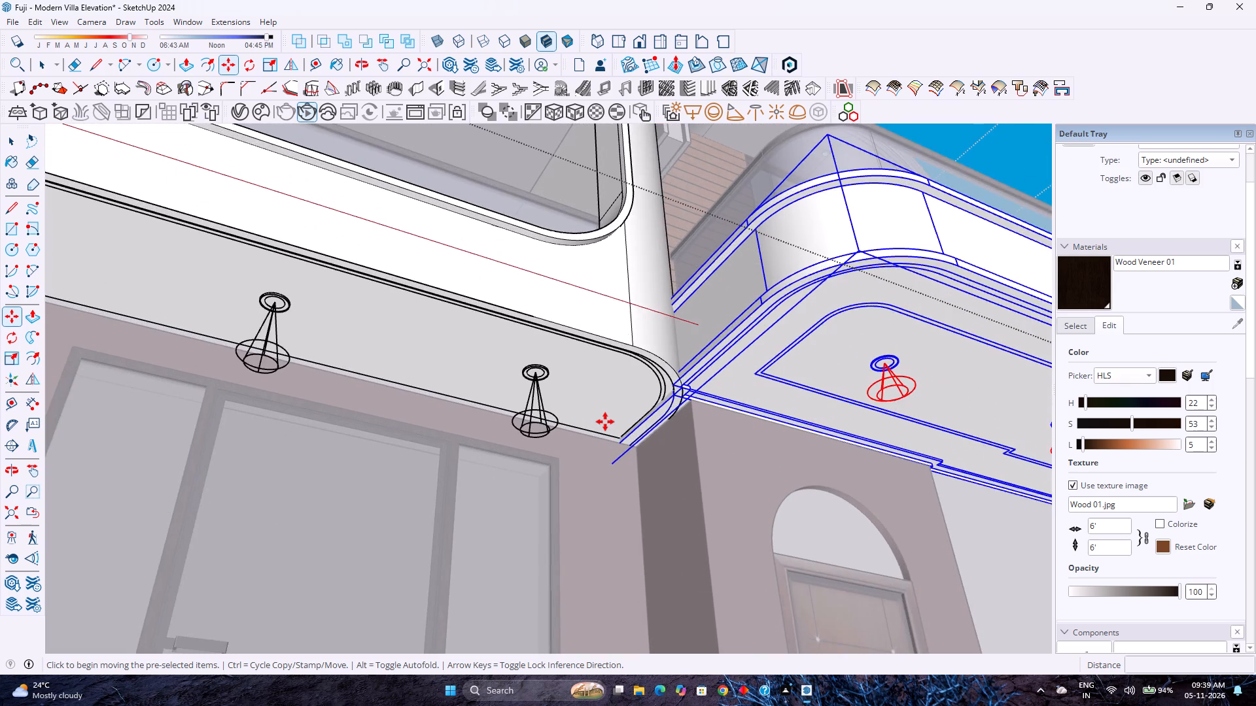
scroll(605, 422, "up", 7)
scroll(605, 422, "down", 1)
scroll(605, 422, "up", 1)
scroll(605, 422, "down", 2)
scroll(605, 422, "up", 2)
scroll(605, 422, "down", 2)
scroll(604, 422, "up", 2)
scroll(604, 422, "down", 3)
scroll(604, 422, "up", 2)
scroll(604, 422, "down", 2)
scroll(604, 422, "up", 3)
scroll(602, 422, "down", 2)
scroll(602, 422, "up", 3)
scroll(602, 422, "down", 3)
scroll(602, 422, "up", 4)
scroll(602, 422, "down", 4)
scroll(602, 422, "up", 3)
scroll(602, 422, "down", 3)
scroll(602, 422, "up", 3)
scroll(602, 422, "down", 3)
scroll(602, 422, "up", 3)
scroll(602, 422, "down", 3)
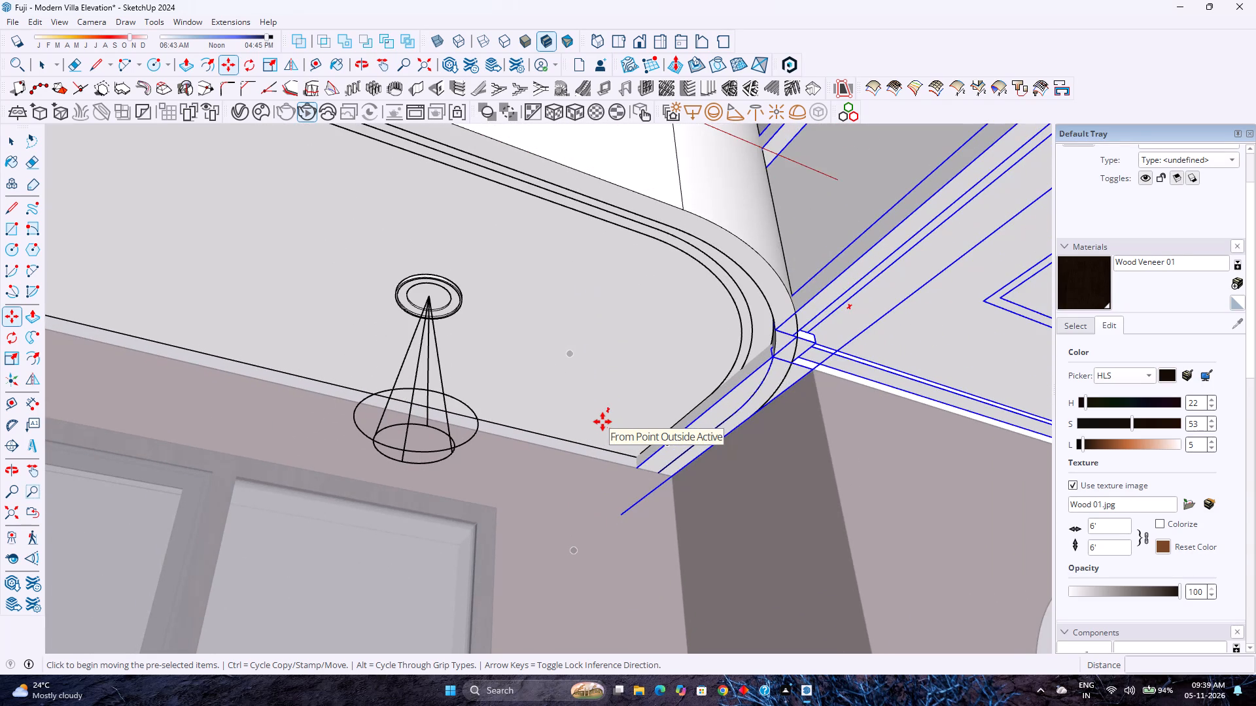
scroll(602, 422, "up", 4)
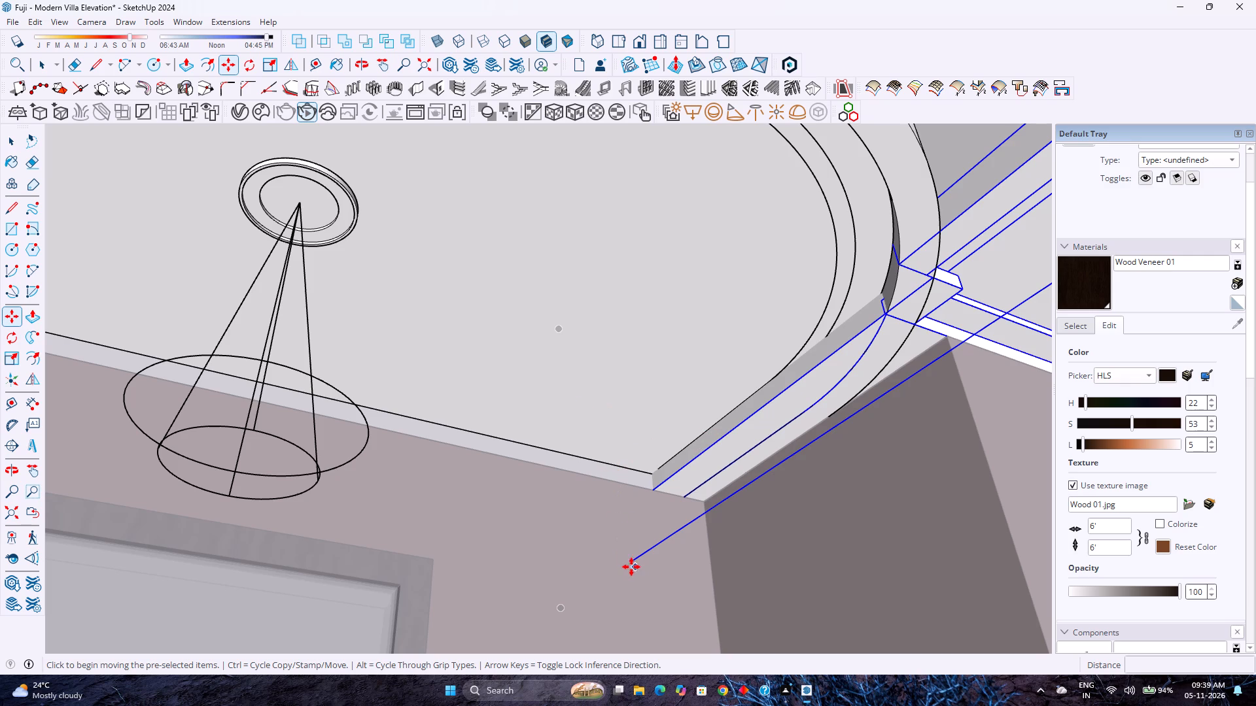
scroll(661, 524, "down", 17)
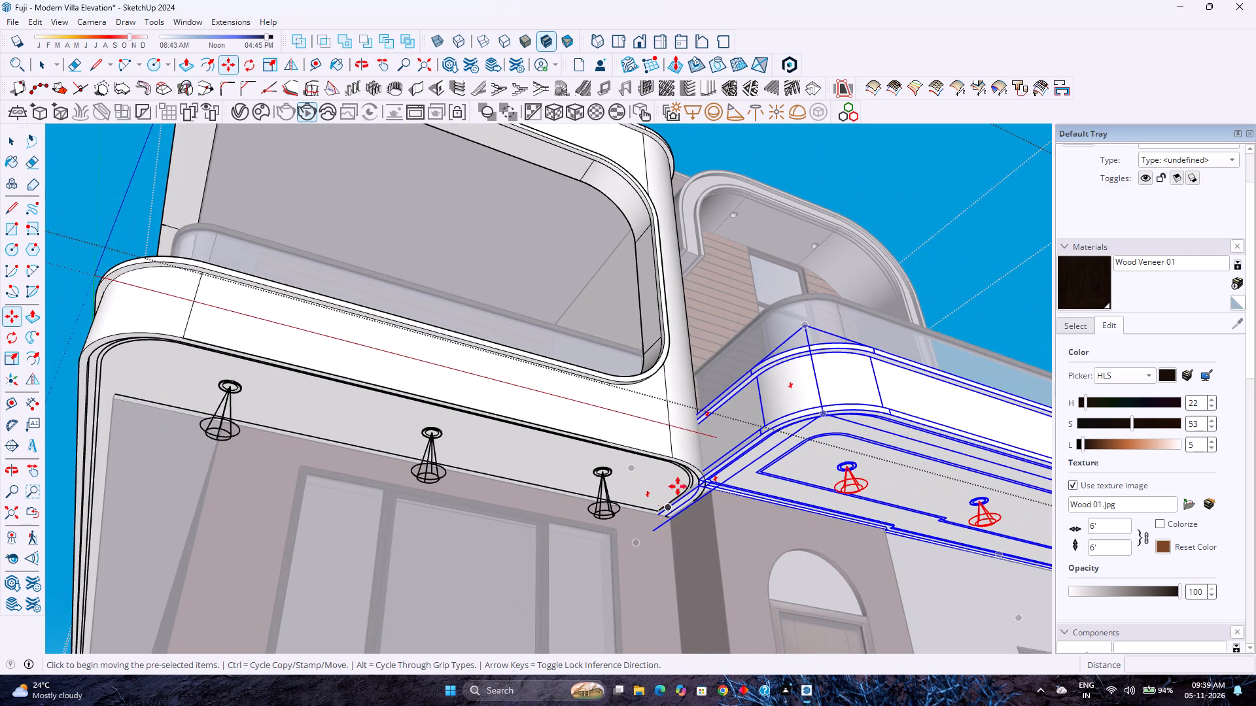
left_click(703, 483)
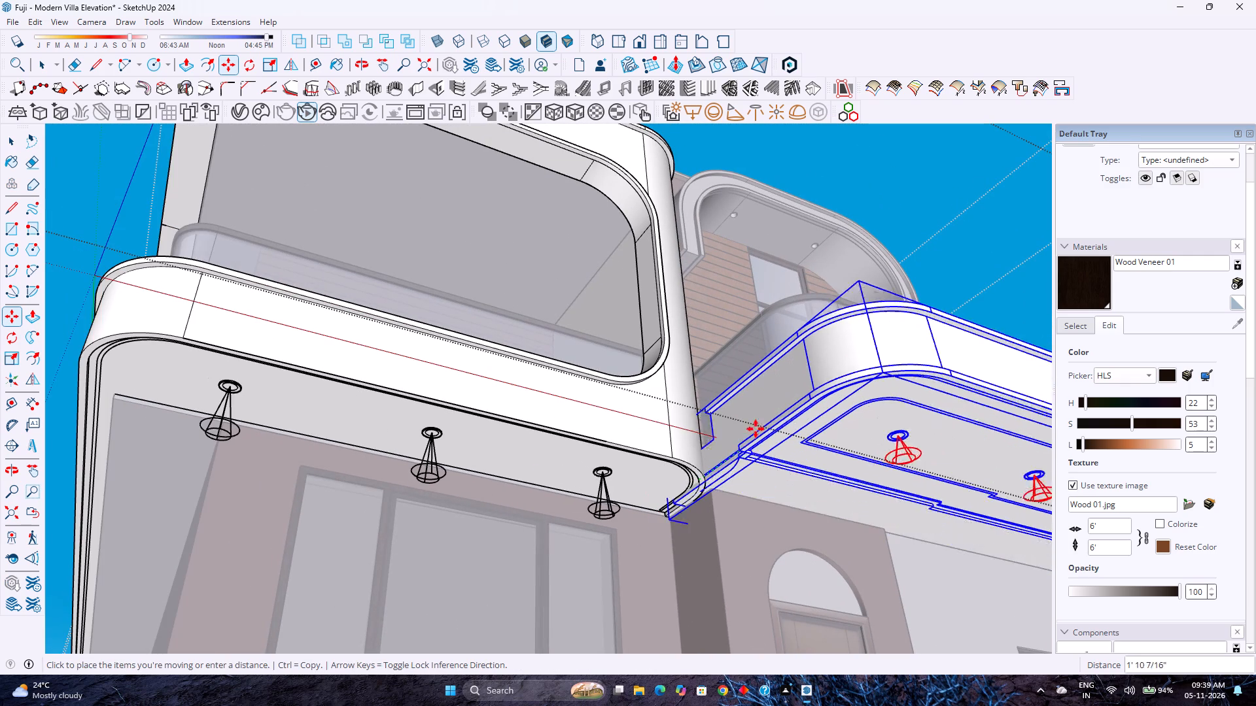
key("Left")
scroll(813, 389, "down", 4)
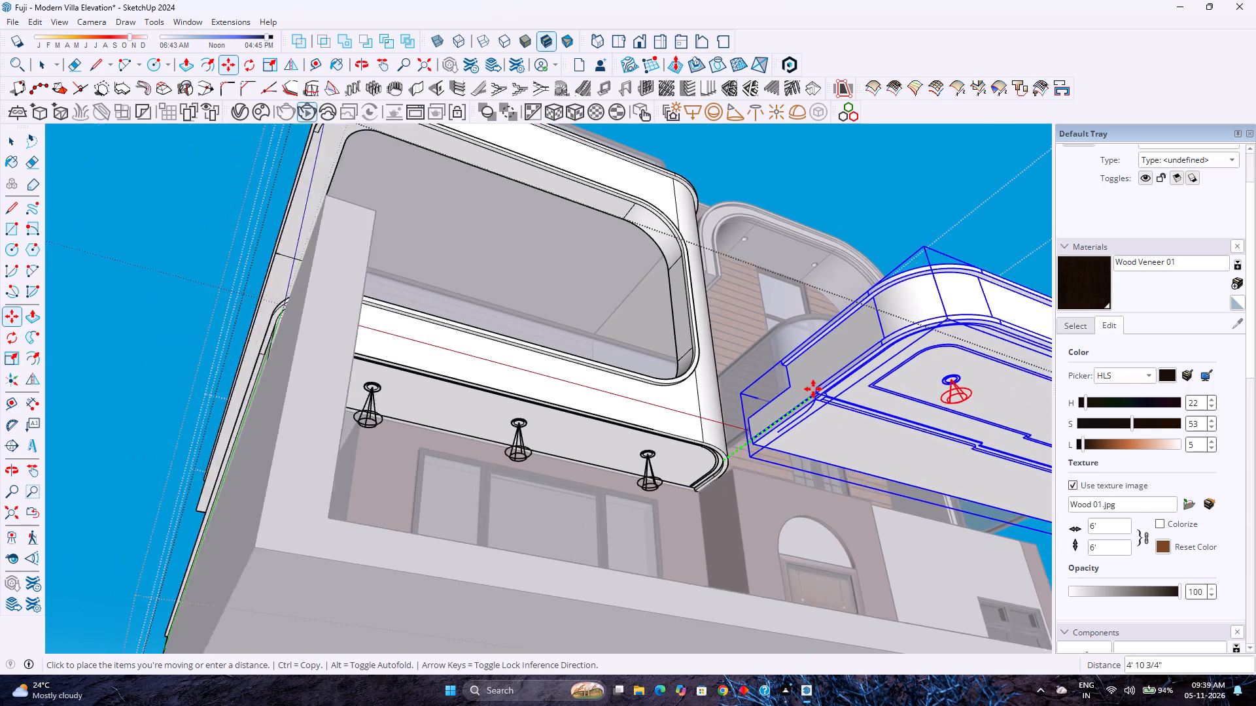
left_click(831, 376)
Open the moved balcony group and draw a line of about 1' extending the underside line to the slab's end edge.
key("space")
scroll(789, 424, "up", 4)
double_click(808, 407)
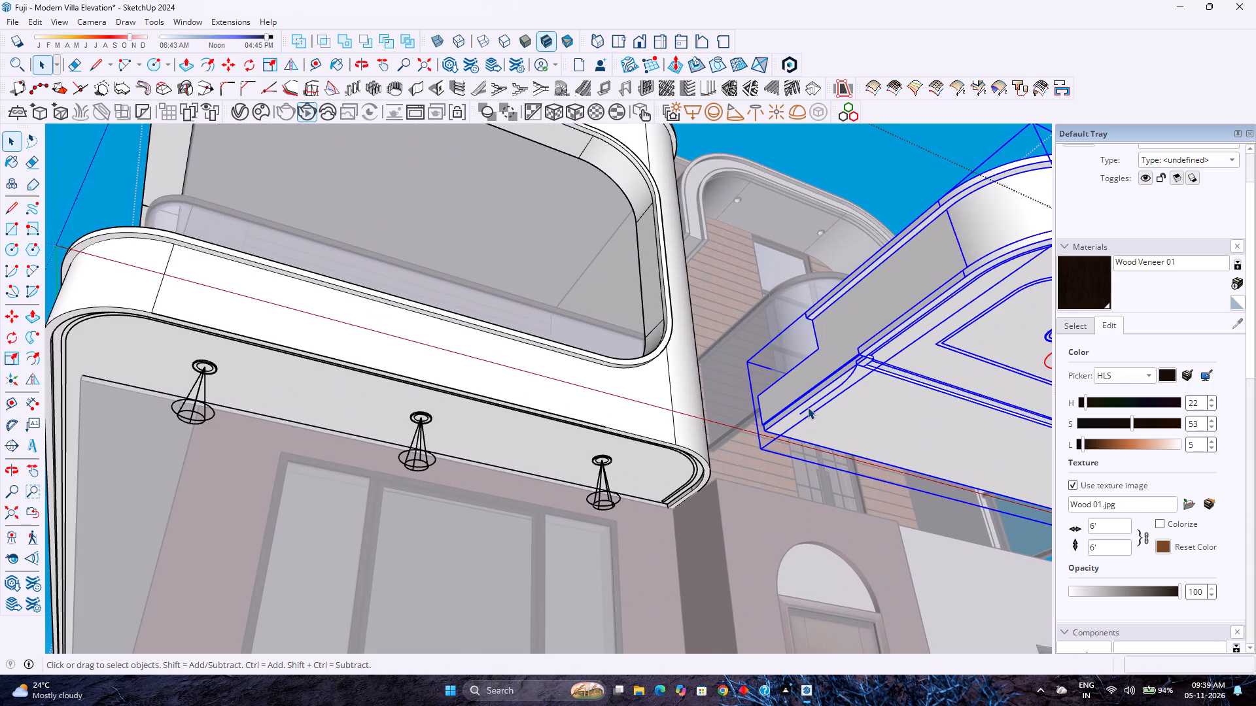
scroll(808, 407, "up", 3)
left_click(806, 409)
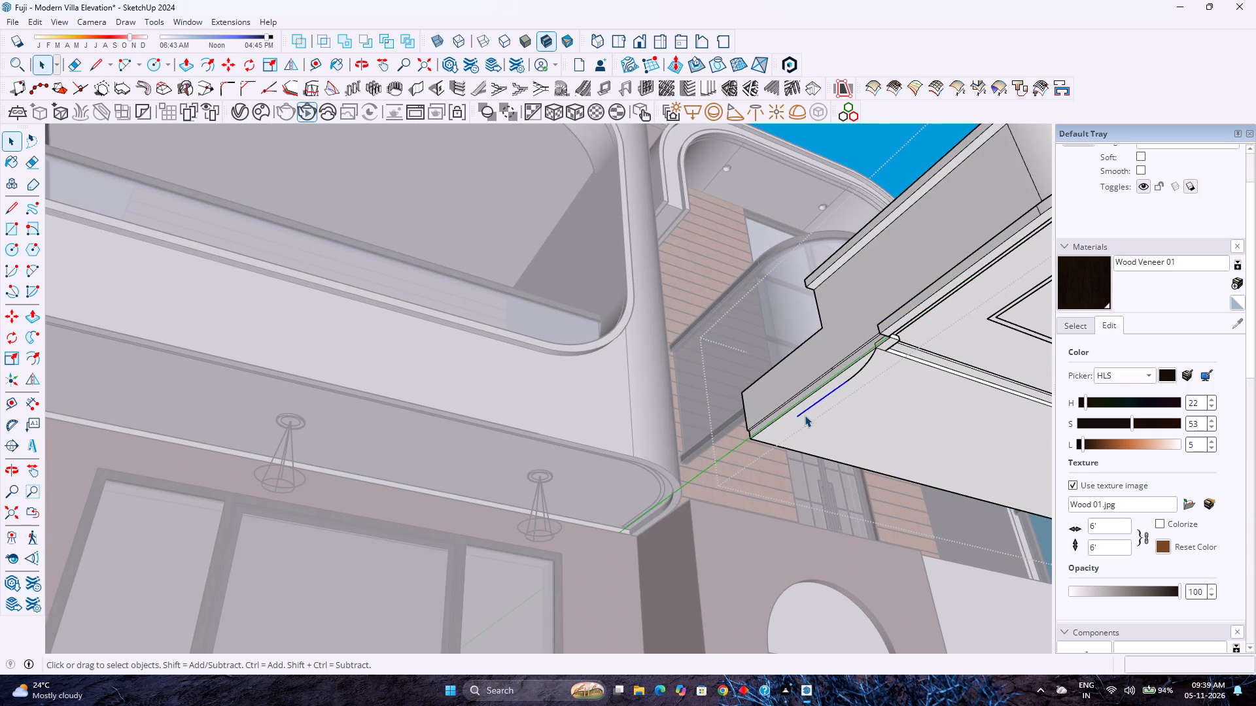
scroll(805, 415, "up", 2)
key("l")
left_click(799, 418)
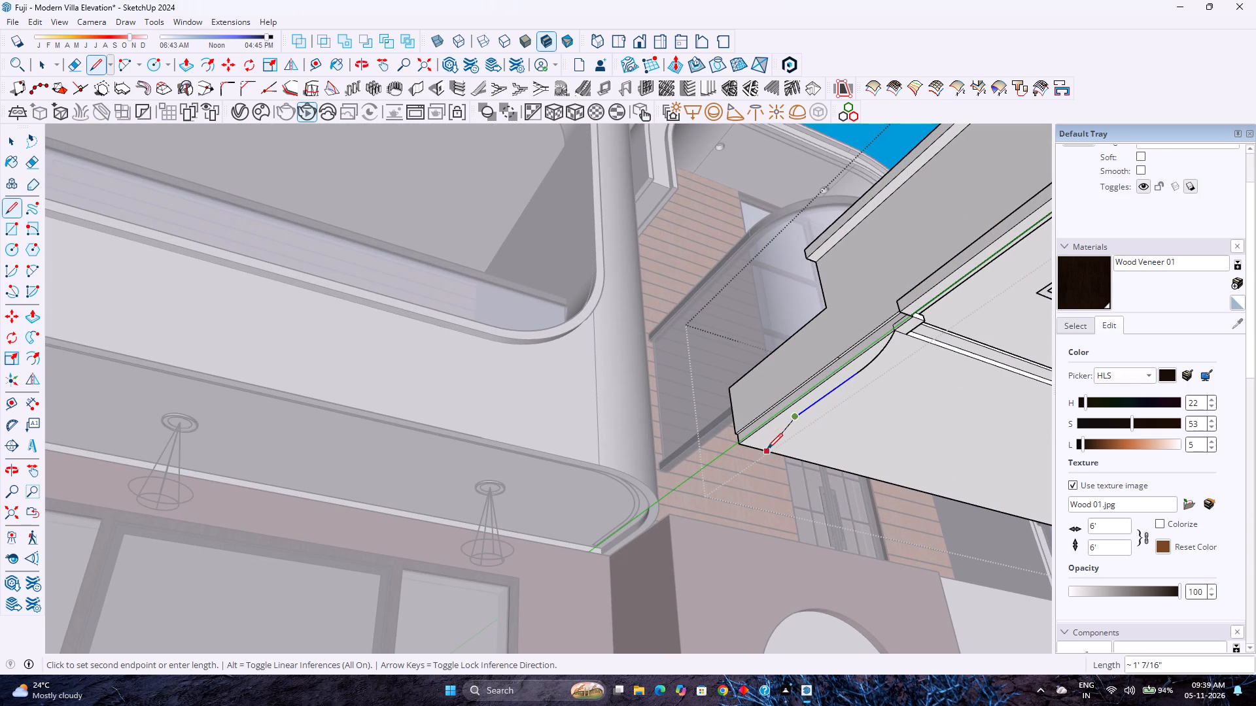
left_click(758, 450)
key("space")
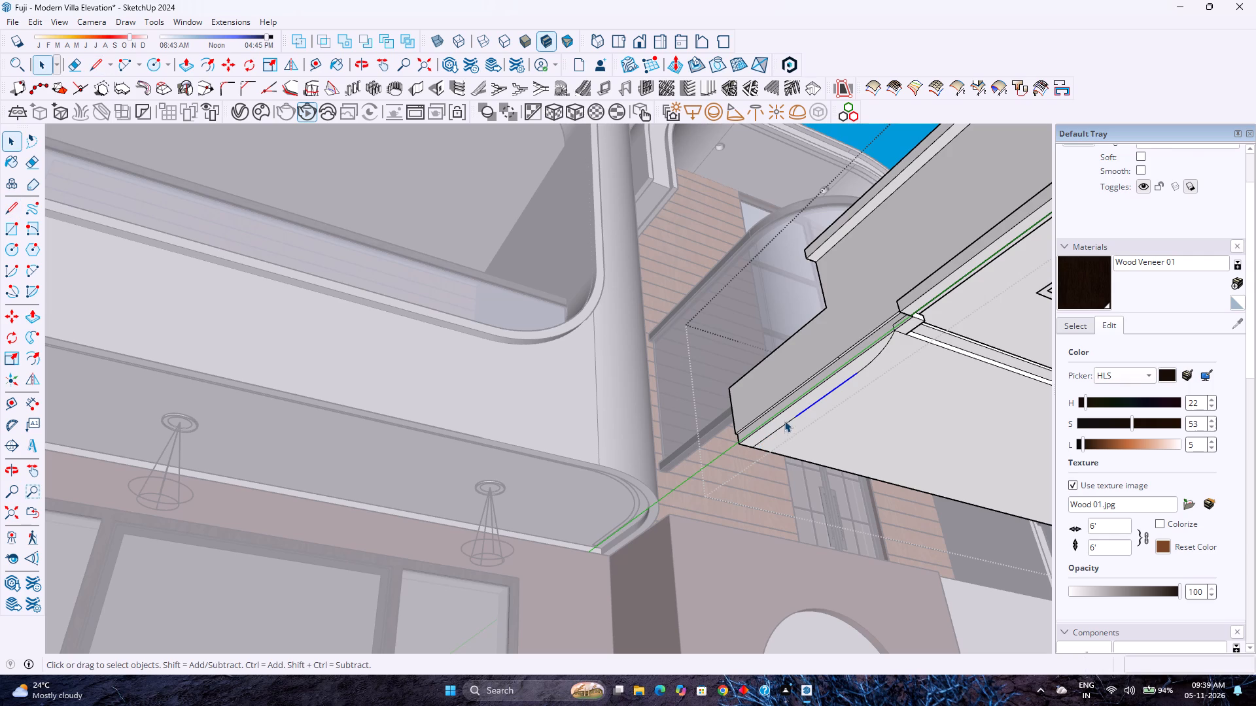
Weld the new extension line and the existing straight underside line into one edge.
left_click(784, 420)
left_click(802, 414)
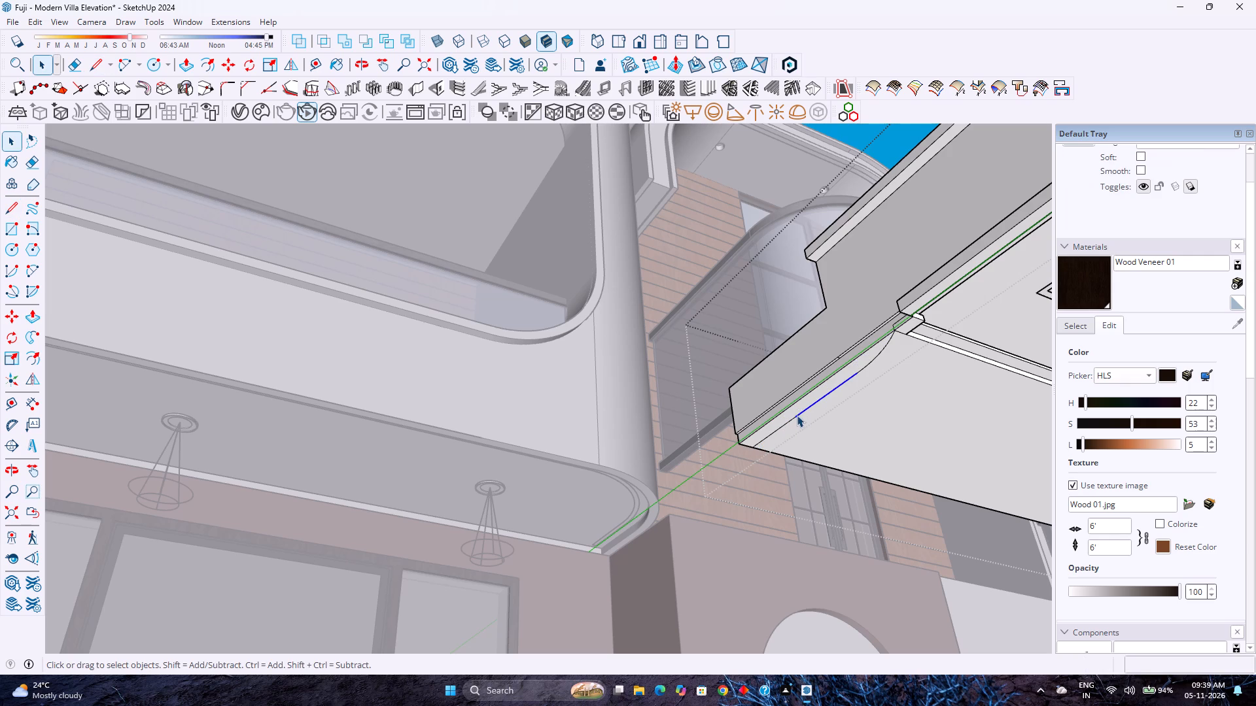
left_click(786, 423, "ctrl")
right_click(786, 423)
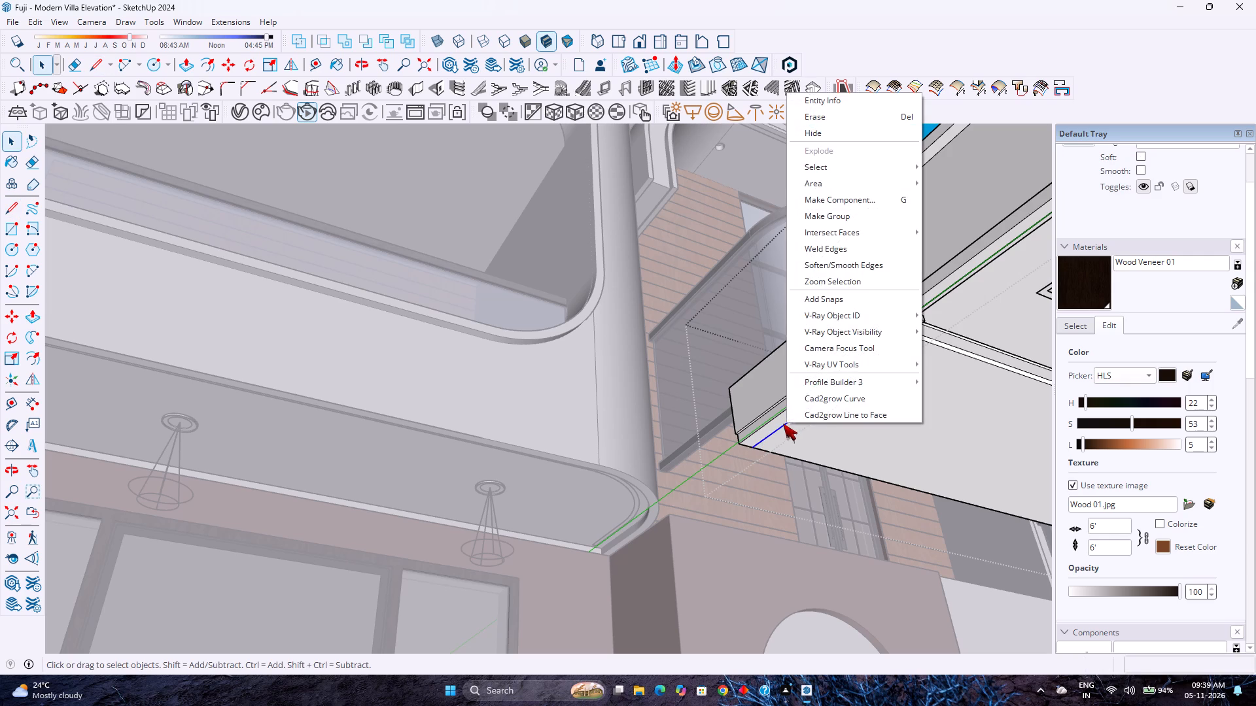
left_click(850, 251)
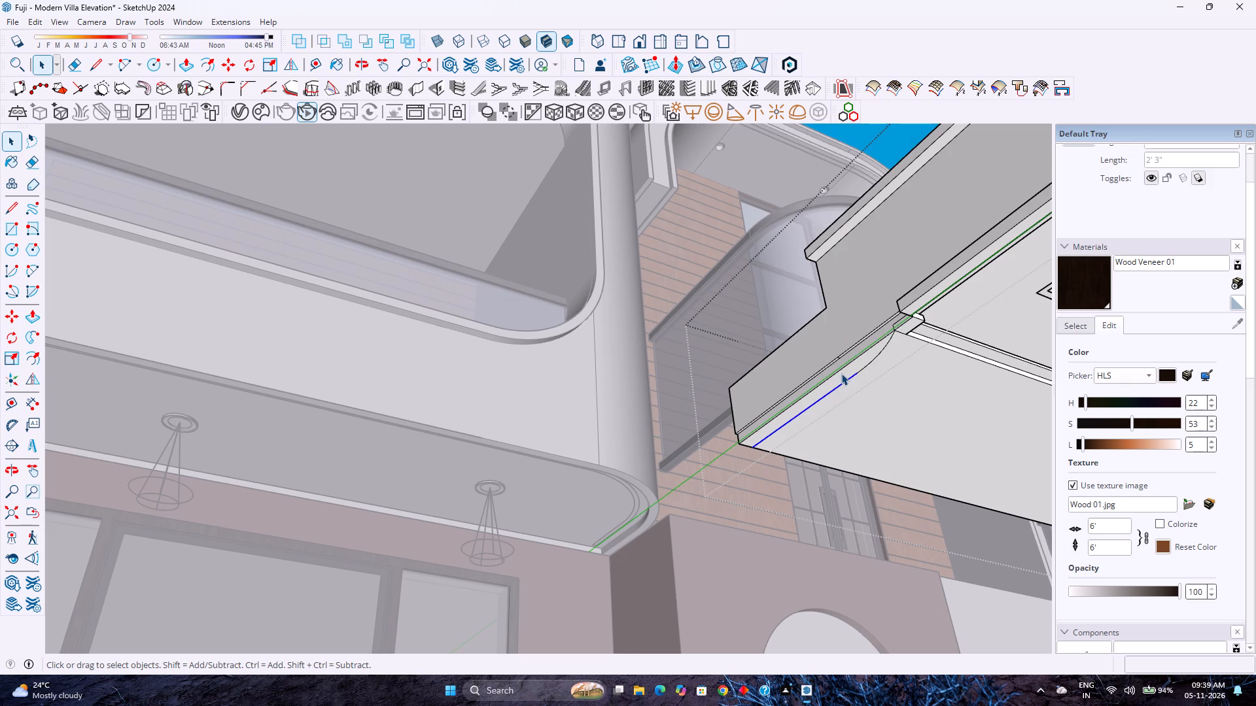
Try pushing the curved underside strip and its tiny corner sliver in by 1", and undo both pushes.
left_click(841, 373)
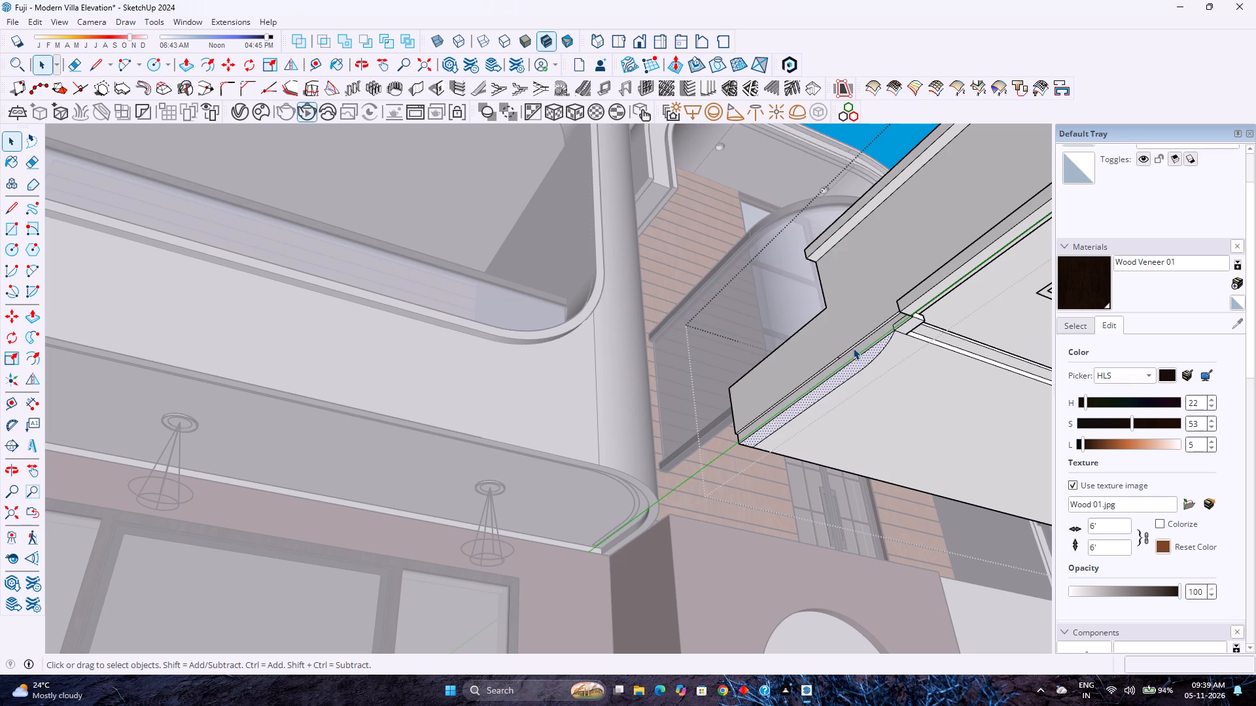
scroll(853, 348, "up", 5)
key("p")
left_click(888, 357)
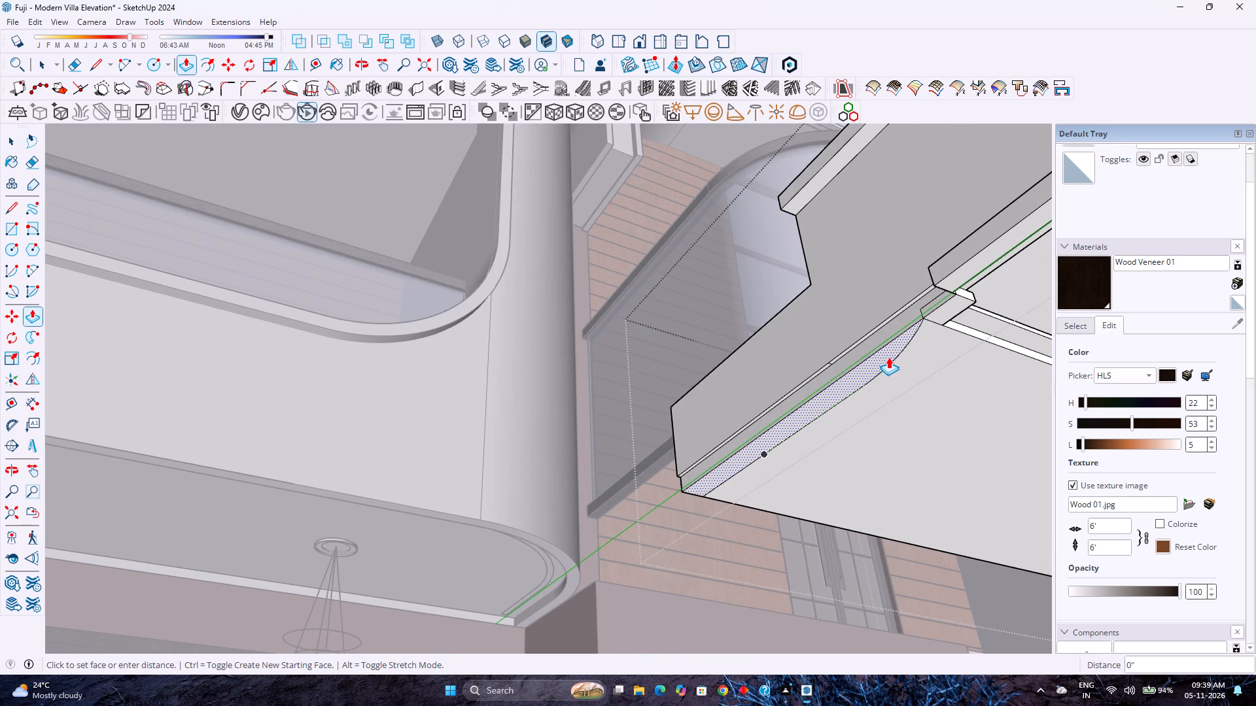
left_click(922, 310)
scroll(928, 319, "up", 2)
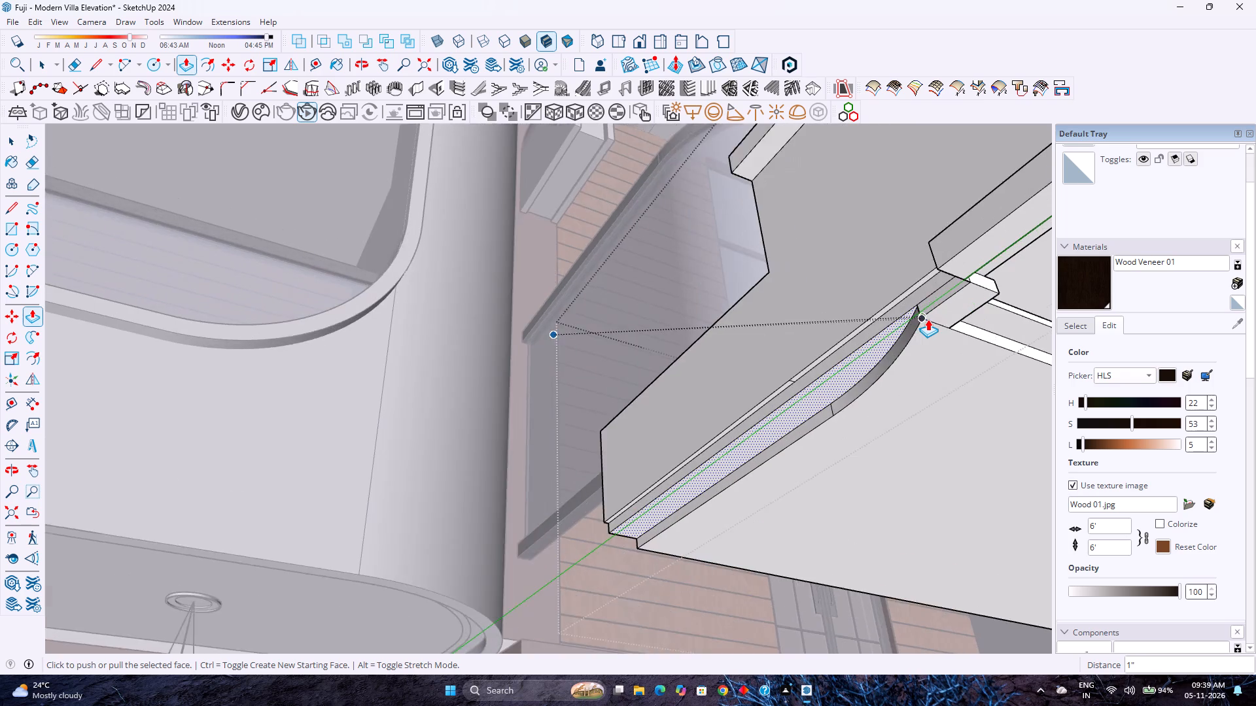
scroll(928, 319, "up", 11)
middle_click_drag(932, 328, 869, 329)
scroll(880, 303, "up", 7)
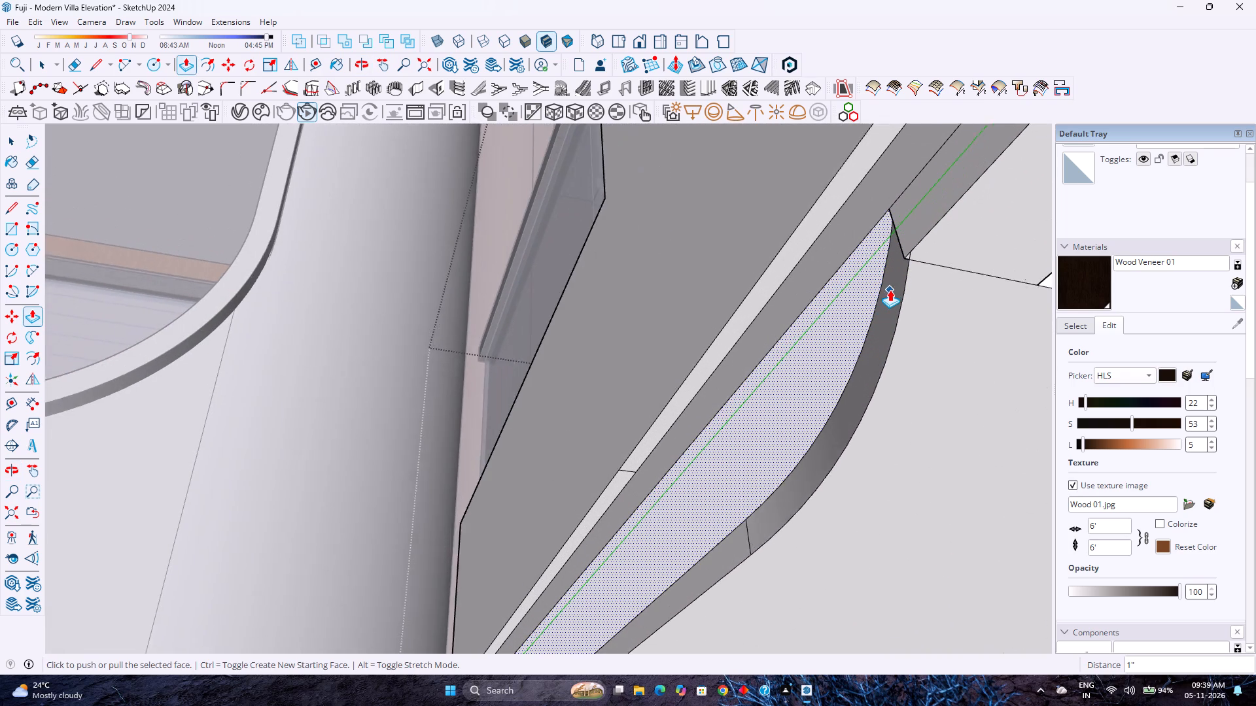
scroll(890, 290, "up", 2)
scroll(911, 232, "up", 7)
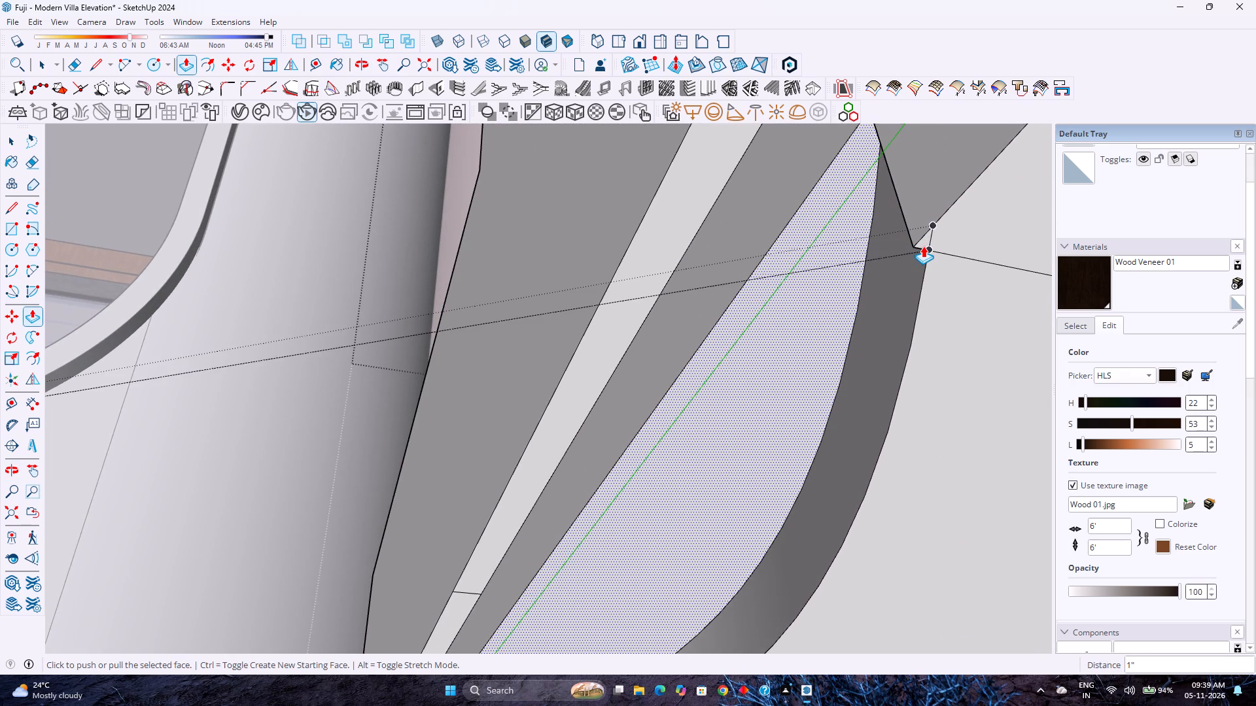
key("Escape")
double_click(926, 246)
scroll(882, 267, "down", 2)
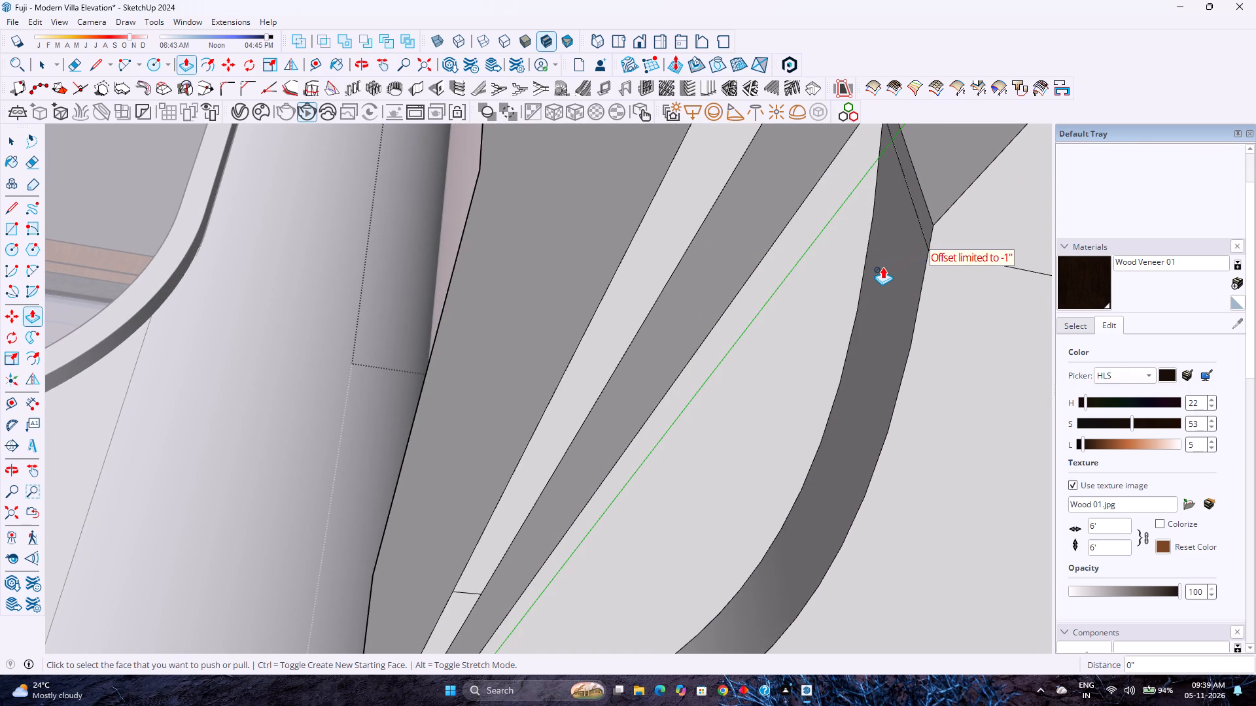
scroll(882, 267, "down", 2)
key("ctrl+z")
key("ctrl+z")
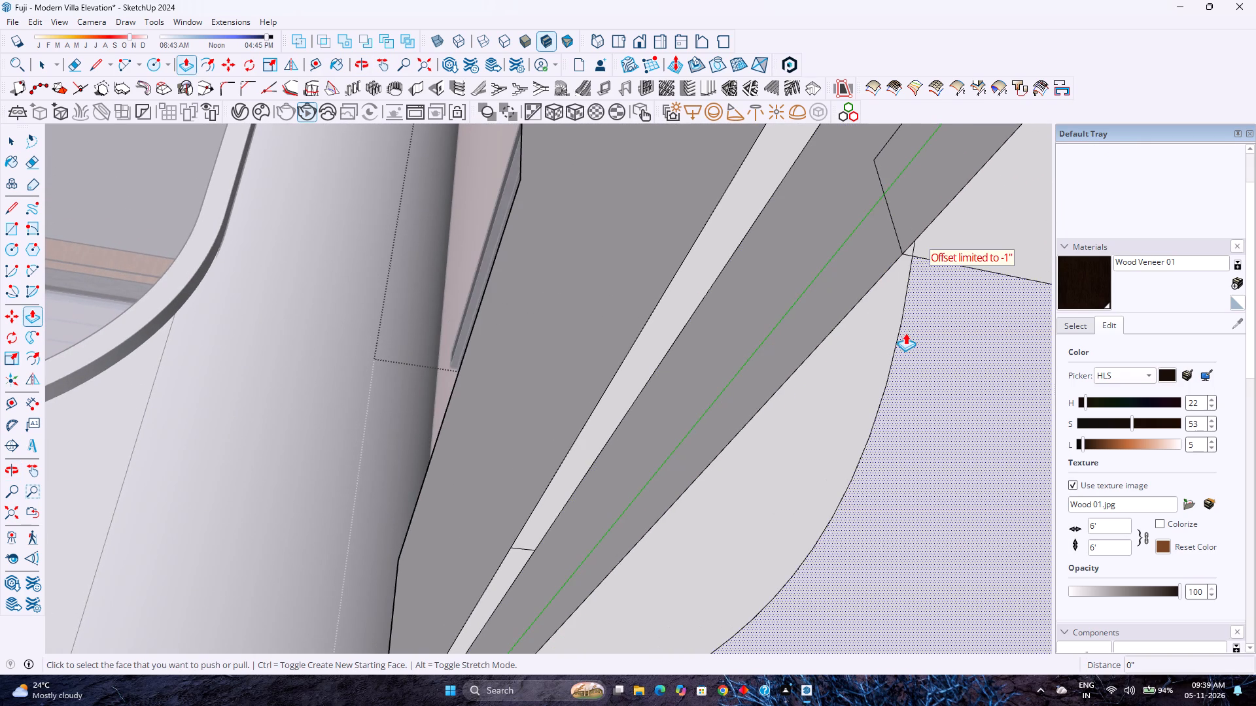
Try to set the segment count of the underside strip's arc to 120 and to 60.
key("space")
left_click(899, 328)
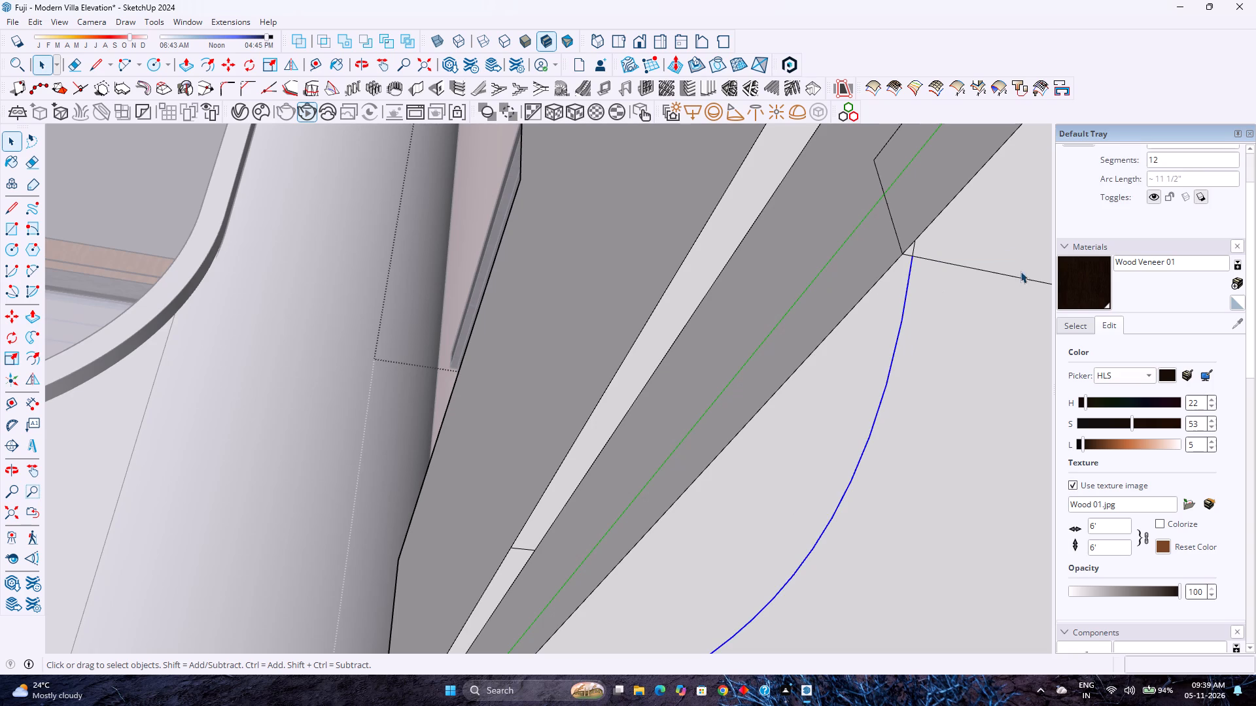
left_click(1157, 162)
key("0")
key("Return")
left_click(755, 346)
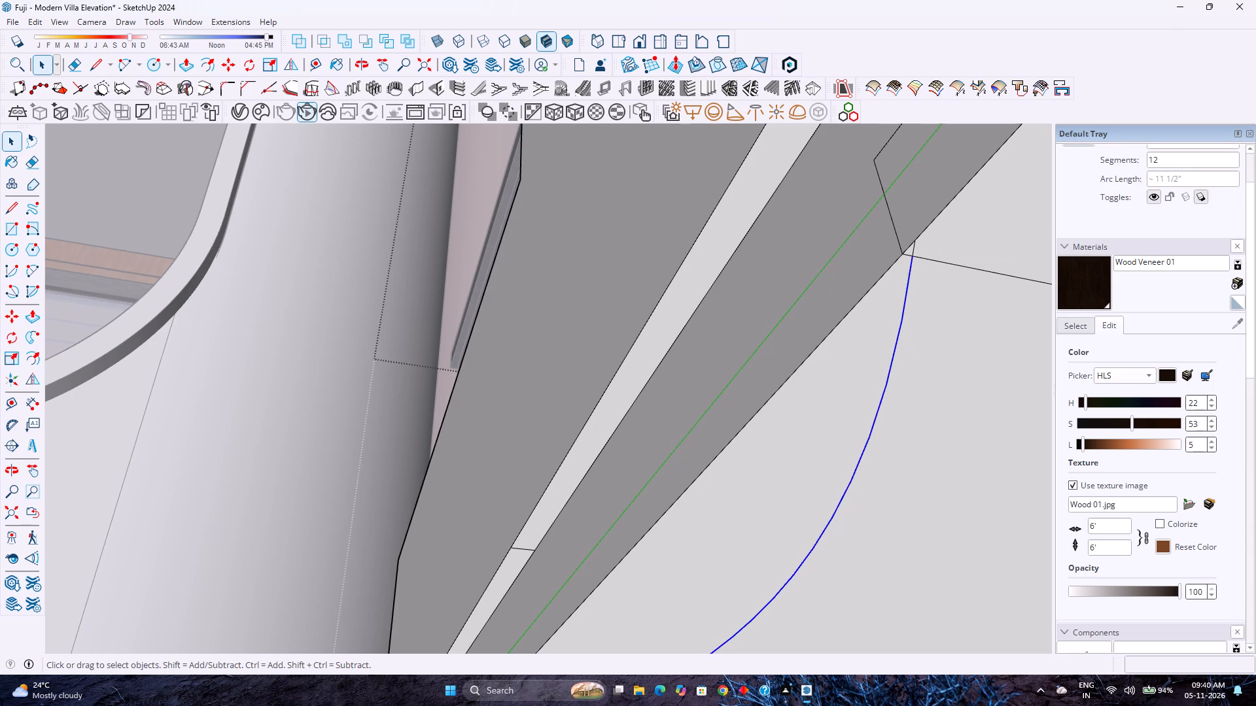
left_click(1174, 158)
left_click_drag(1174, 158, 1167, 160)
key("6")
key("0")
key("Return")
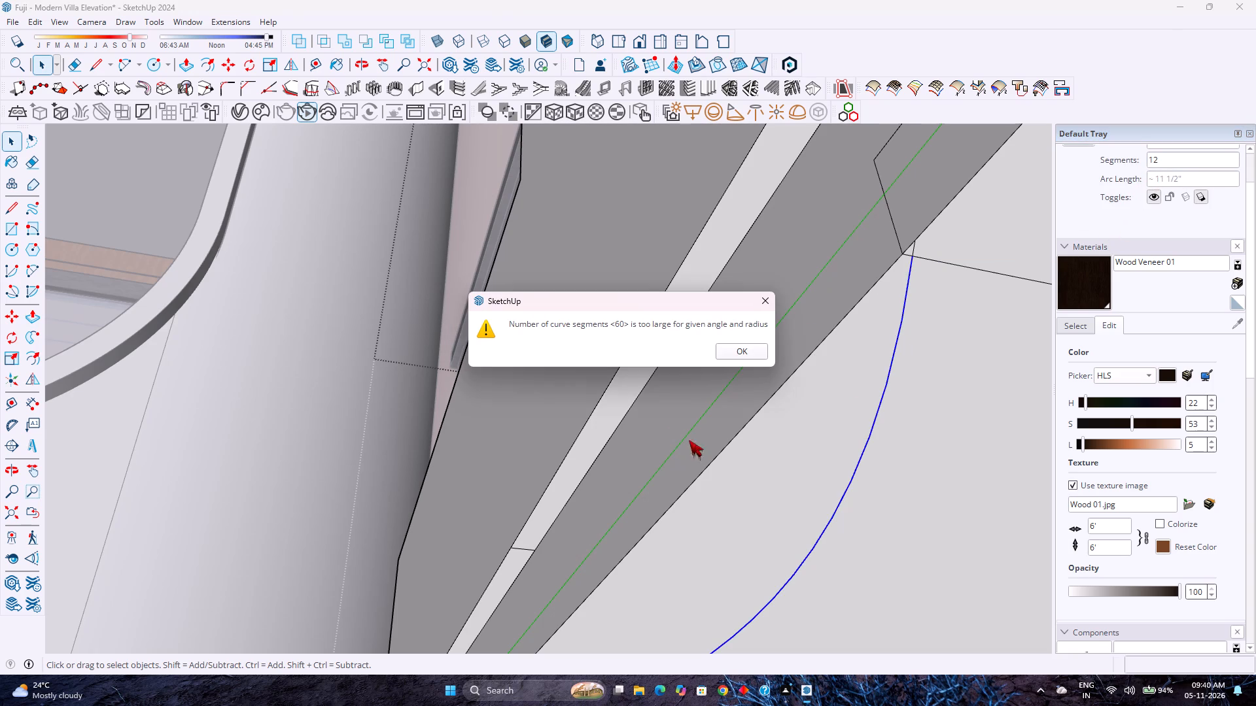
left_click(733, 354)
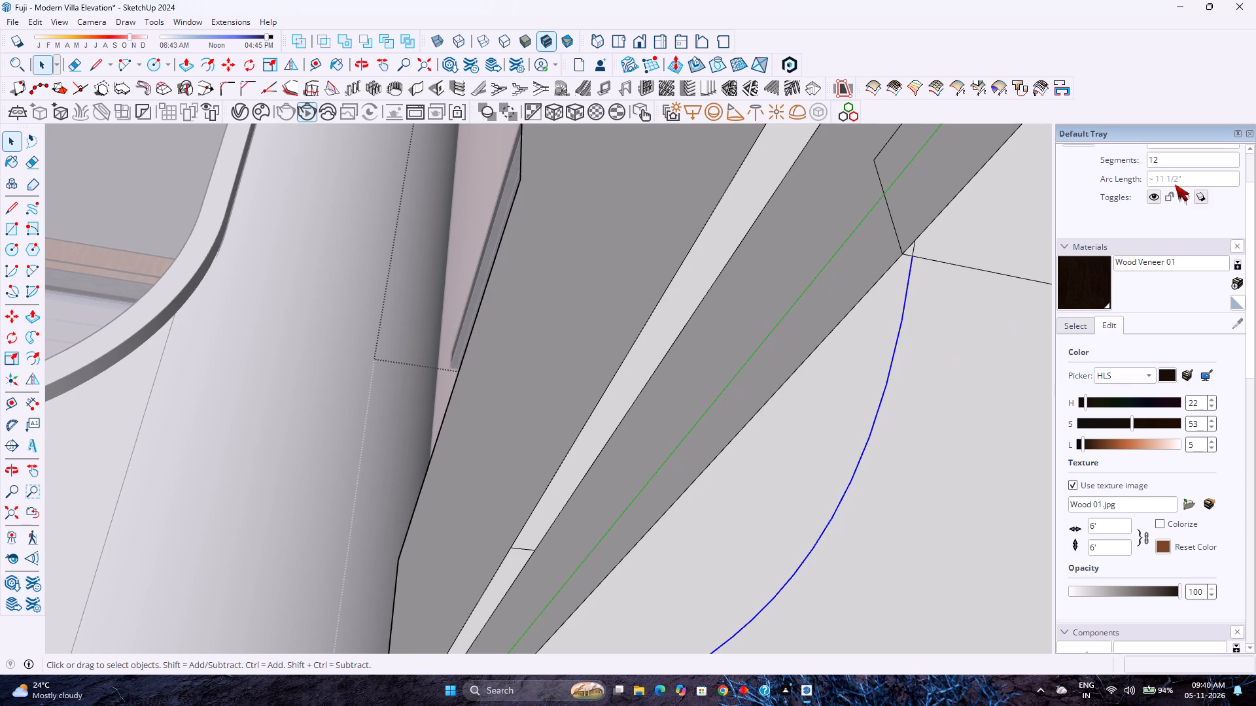
Set the segment count of the underside strip's arc to 50.
double_click(1186, 156)
type("50")
key("Return")
Push the curved underside strip in by 1" with Push/Pull, and push the tiny sliver at its tip to match.
left_click(843, 388)
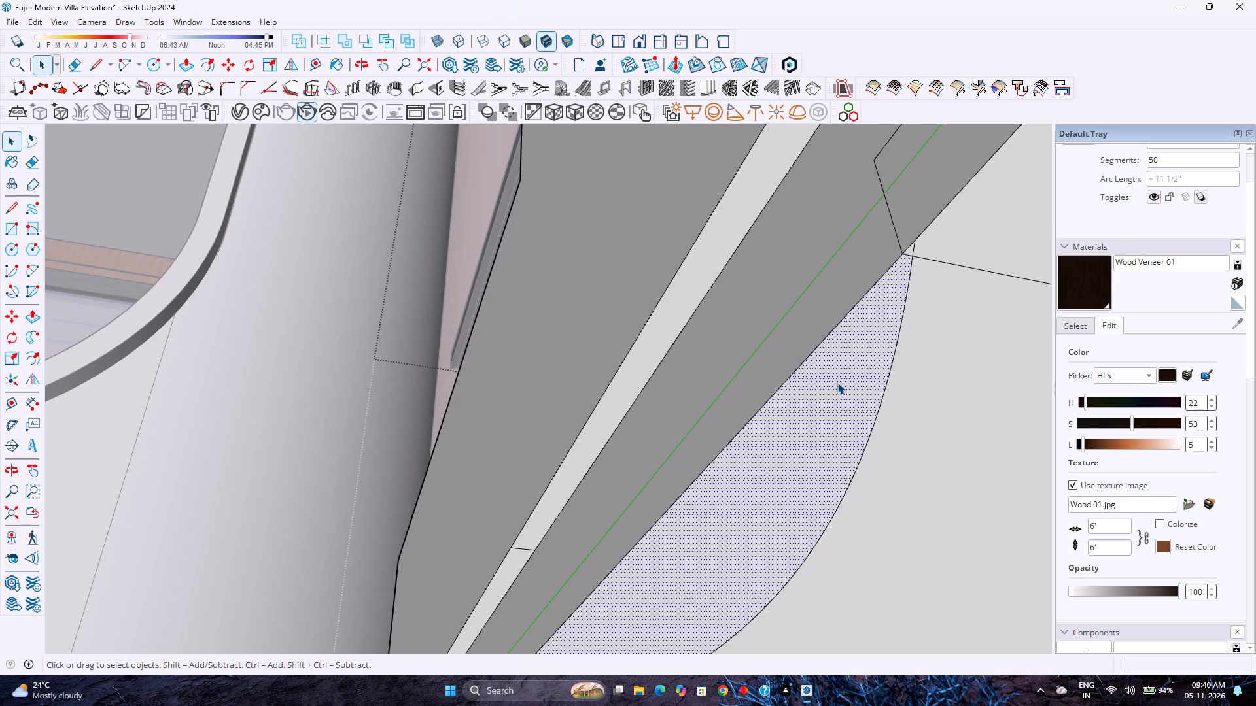
key("p")
left_click(837, 382)
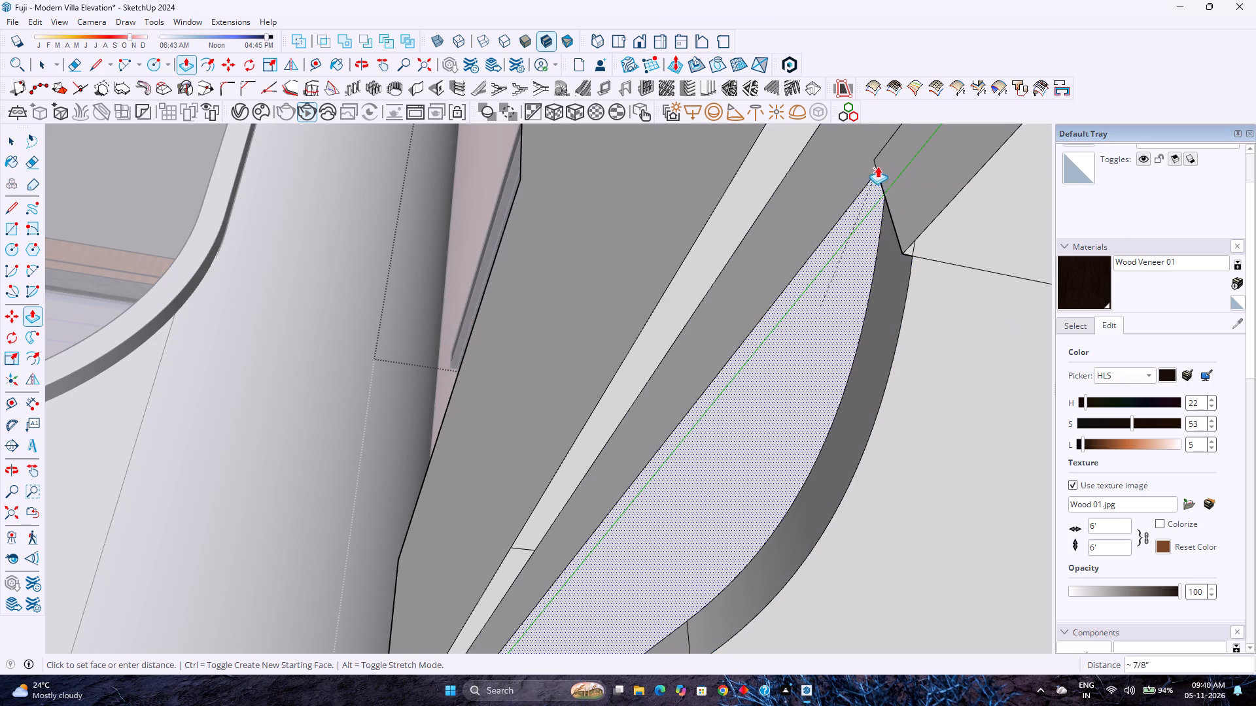
left_click(873, 164)
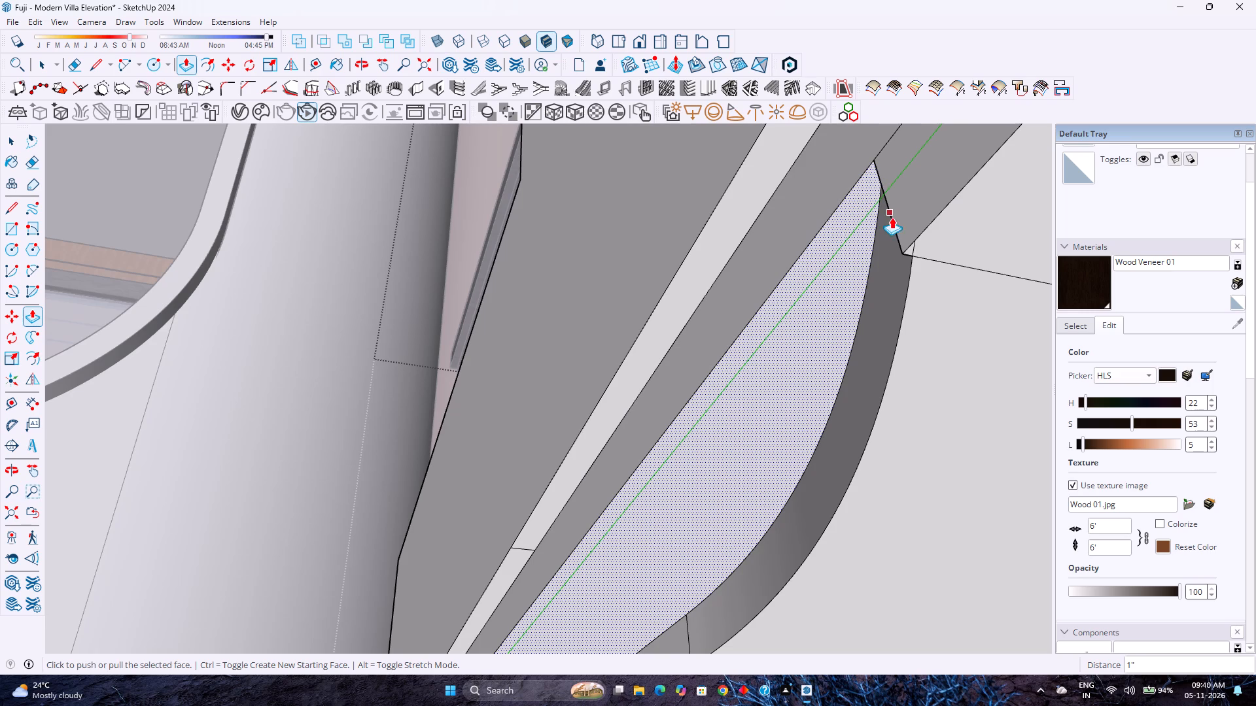
key("Escape")
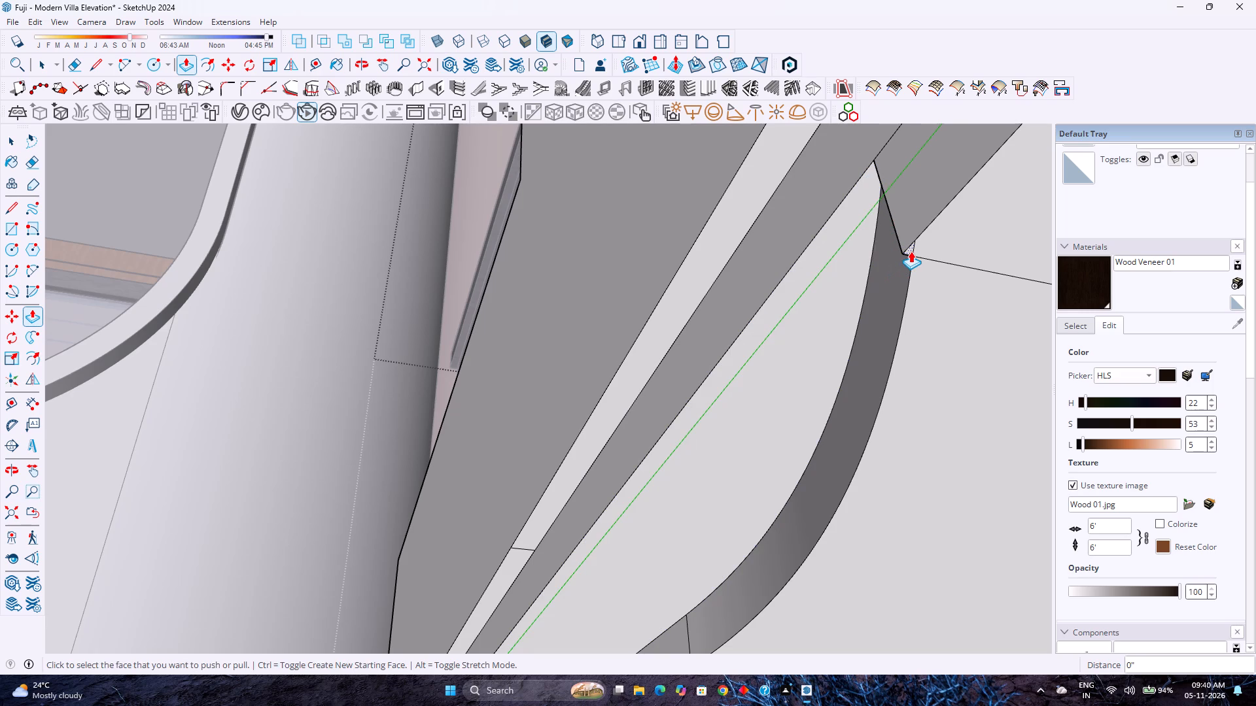
double_click(911, 251)
Fill the triangular gap at the recess's tip by redrawing its about 1/16" short edge, and delete that edge to merge the faces.
scroll(850, 287, "down", 4)
scroll(873, 231, "up", 7)
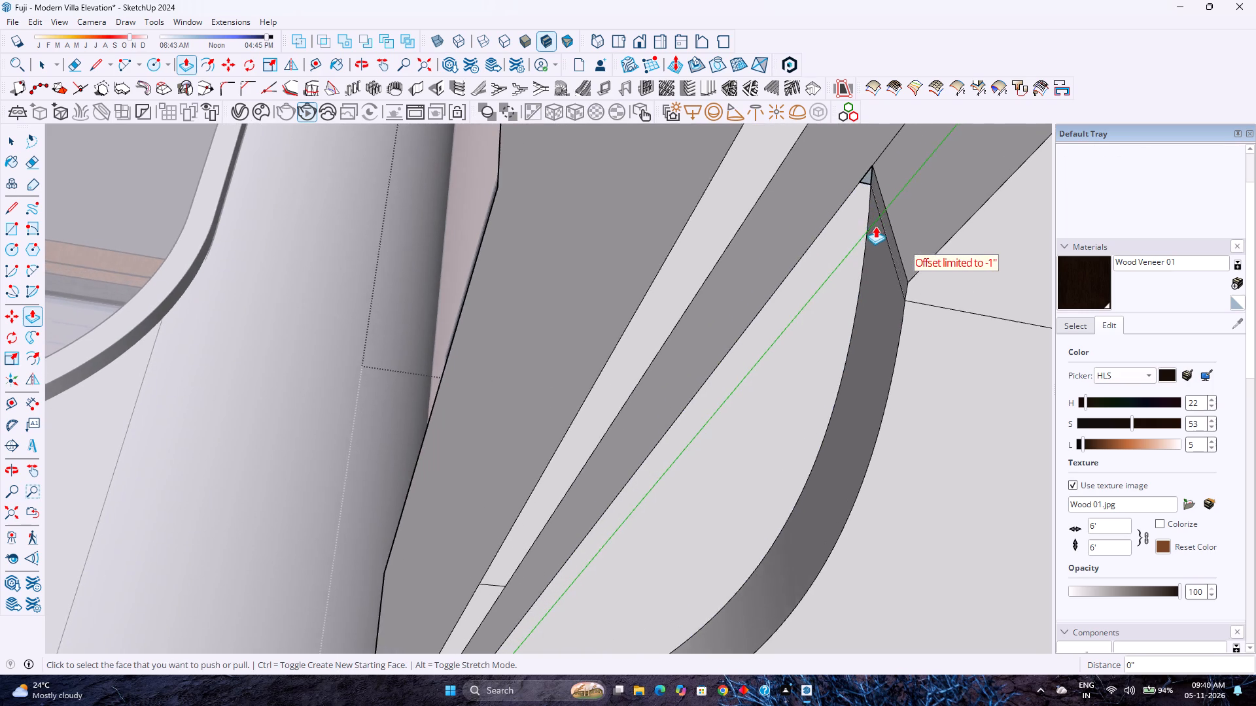
scroll(875, 226, "up", 5)
middle_click_drag(883, 287, 946, 372)
scroll(896, 308, "down", 1)
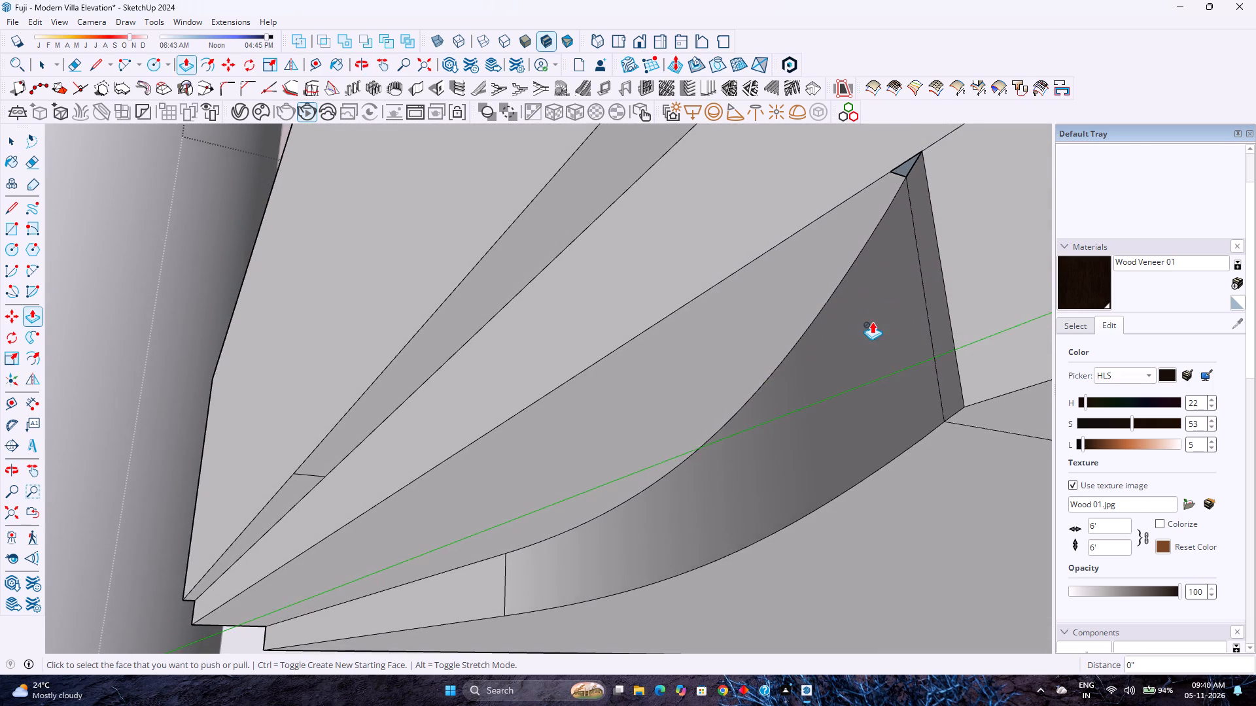
middle_click_drag(867, 316, 830, 435, "shift")
middle_click_drag(833, 389, 844, 327)
scroll(852, 311, "up", 10)
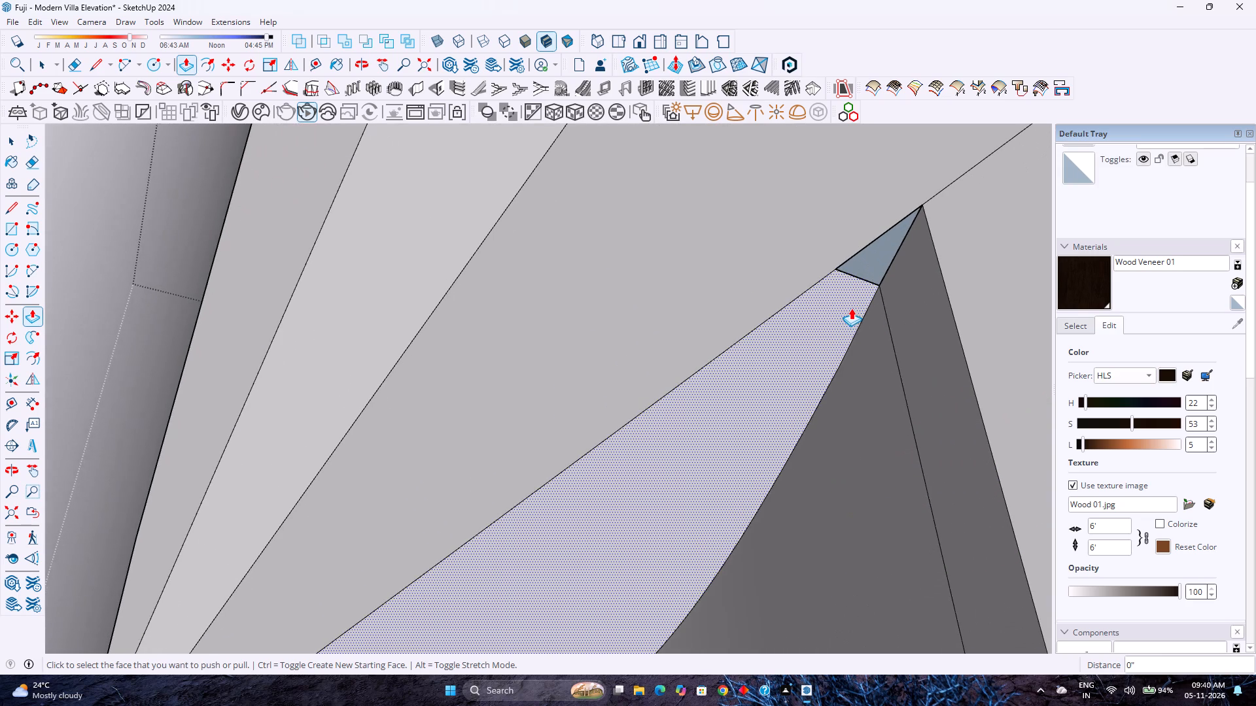
key("l")
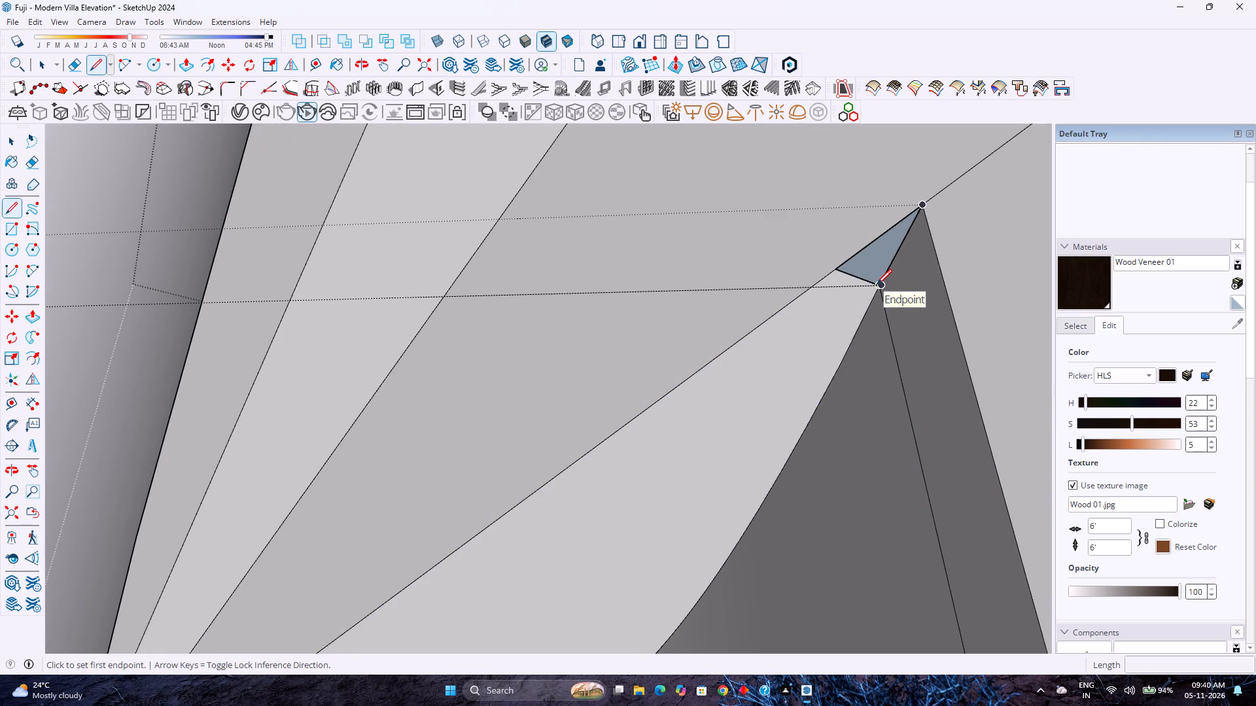
left_click(877, 288)
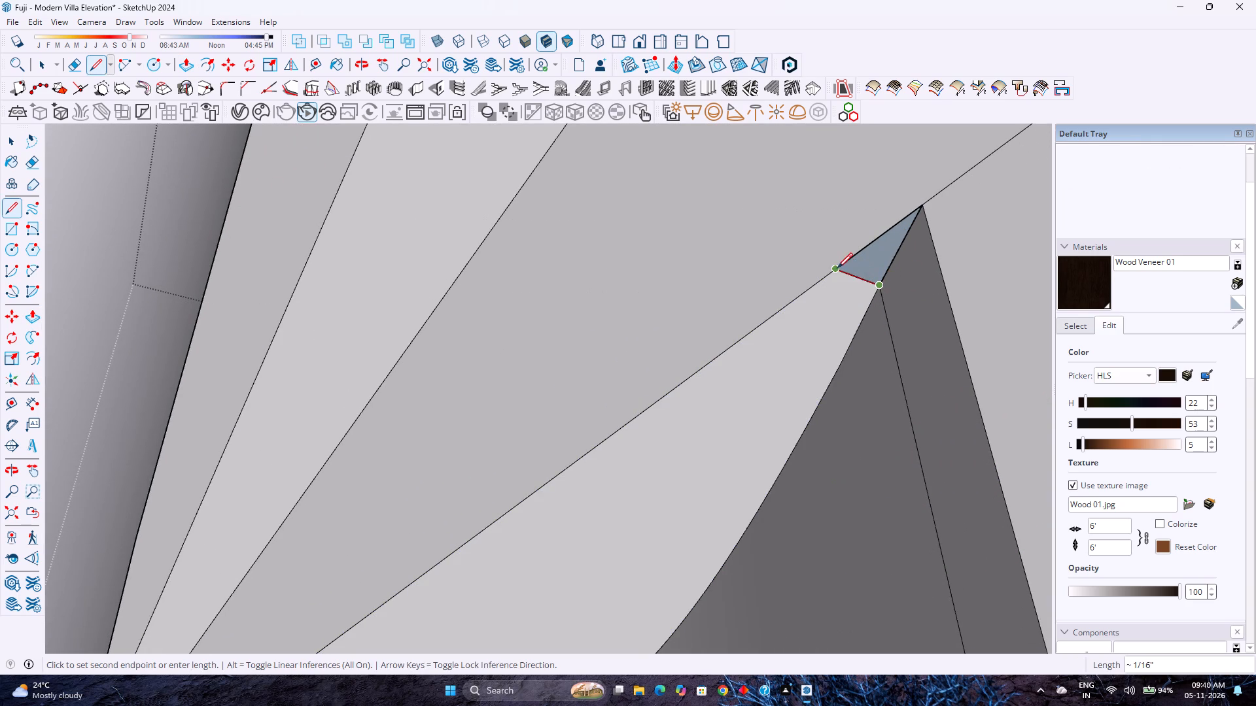
left_click(834, 268)
key("space")
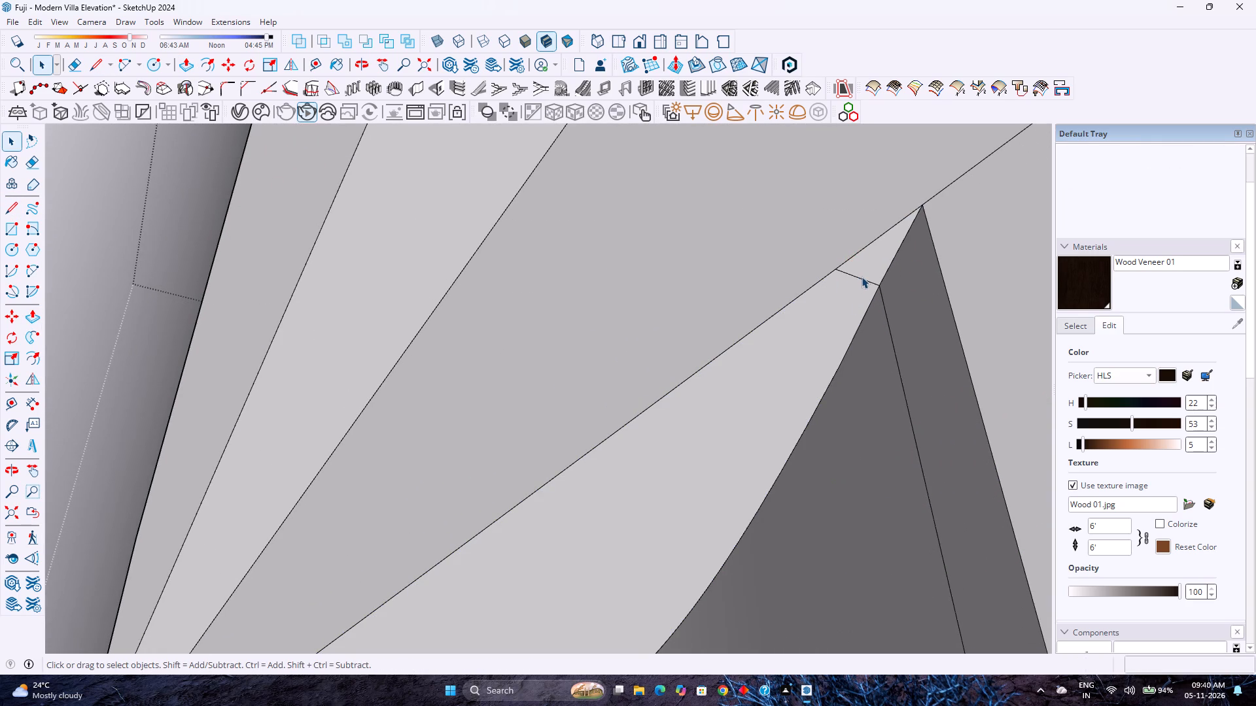
left_click(862, 277)
key("Delete")
Examine the recessed curved notch and its junction with the soffit ledge from several angles.
scroll(827, 318, "down", 4)
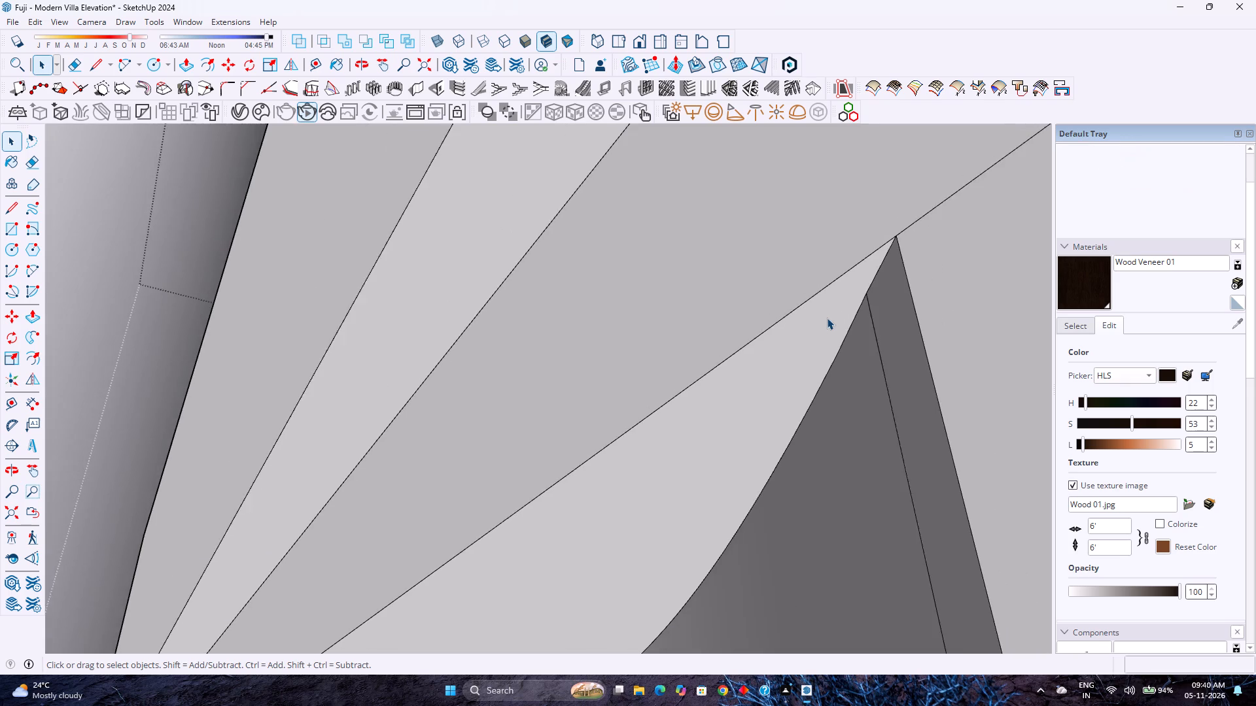
scroll(827, 318, "down", 20)
scroll(827, 318, "down", 13)
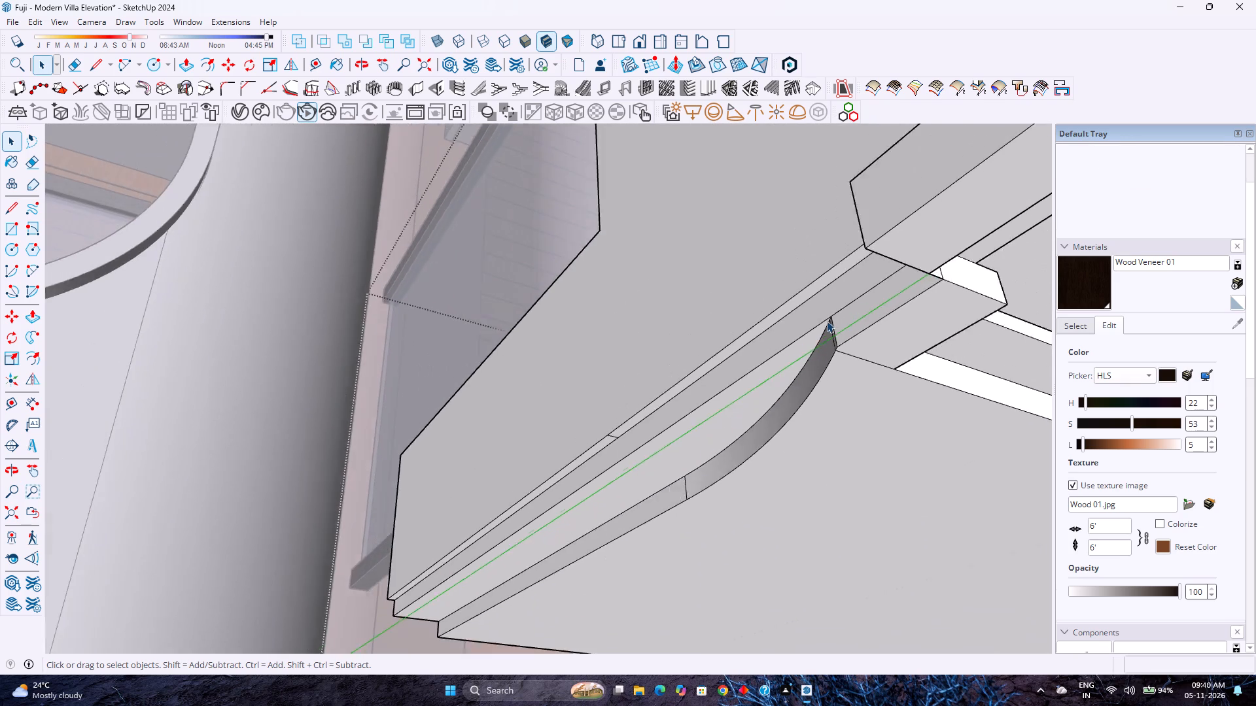
scroll(827, 321, "down", 1)
scroll(827, 321, "up", 1)
scroll(827, 321, "down", 9)
scroll(694, 377, "down", 6)
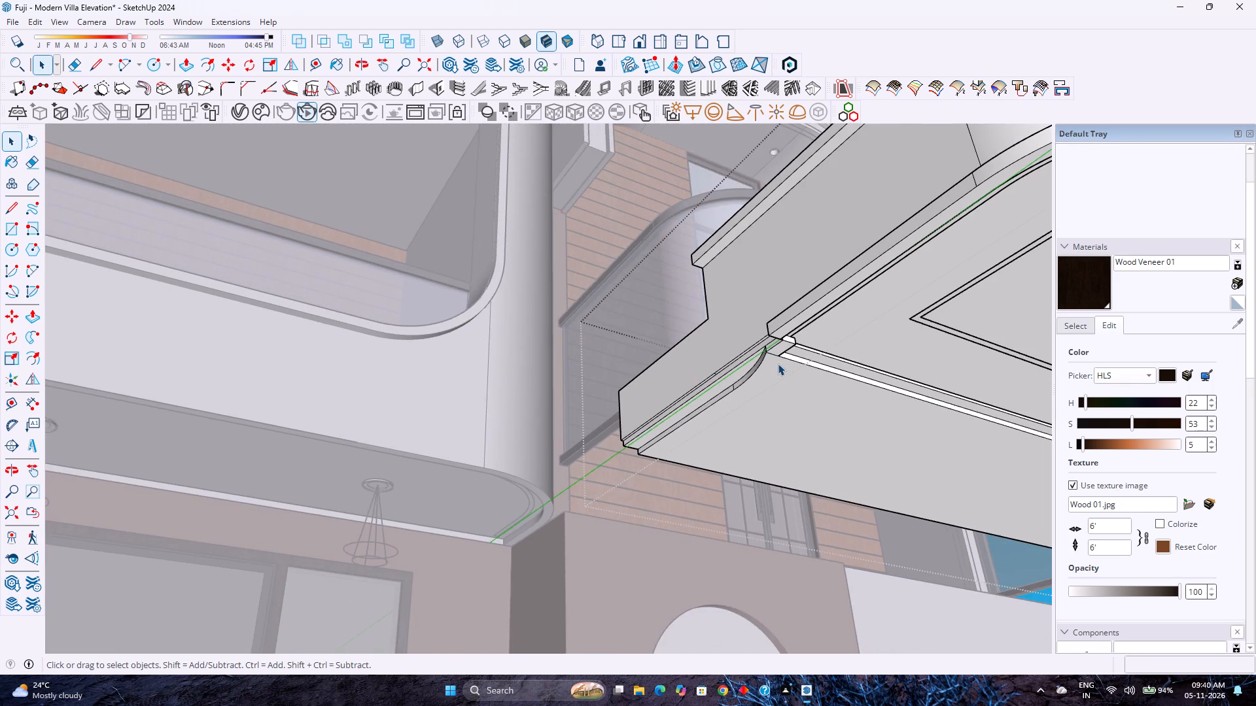
scroll(778, 359, "up", 3)
middle_click_drag(778, 358, 741, 367)
middle_click_drag(713, 367, 493, 375)
middle_click(493, 375)
scroll(689, 228, "up", 3)
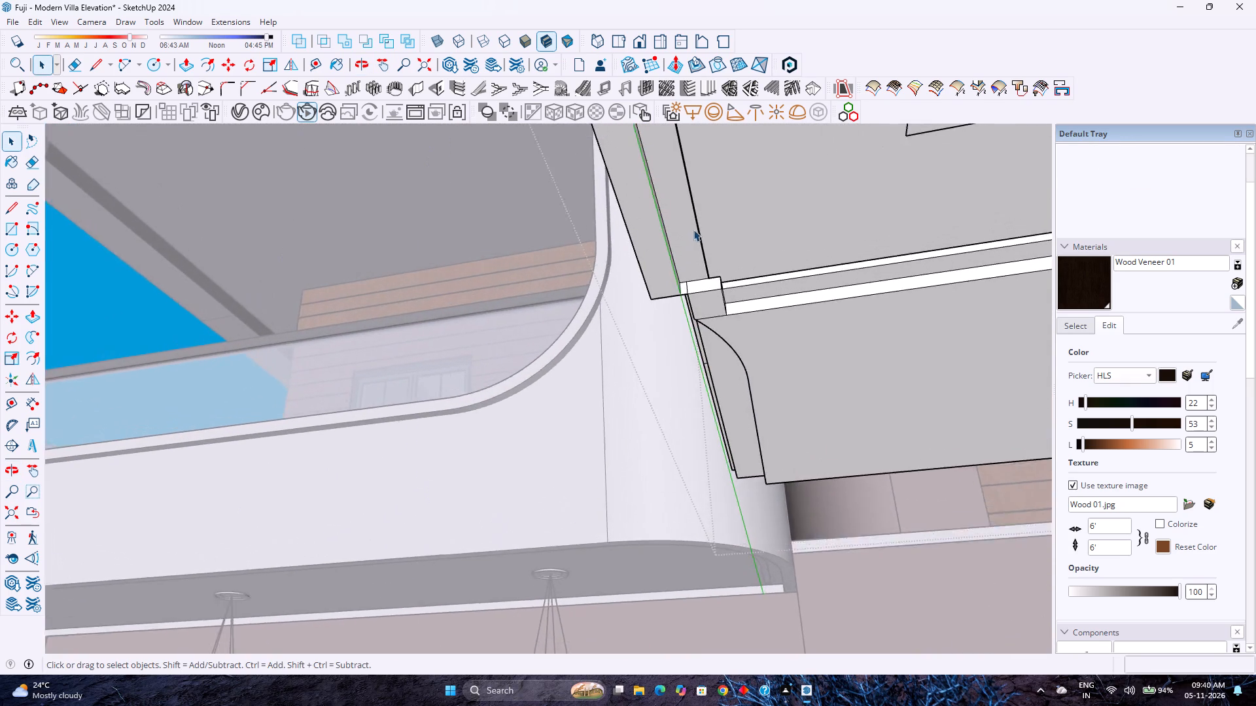
scroll(693, 229, "up", 6)
scroll(689, 301, "up", 6)
middle_click_drag(678, 324, 863, 302)
middle_click(863, 302)
scroll(695, 344, "up", 7)
middle_click_drag(703, 346, 631, 361)
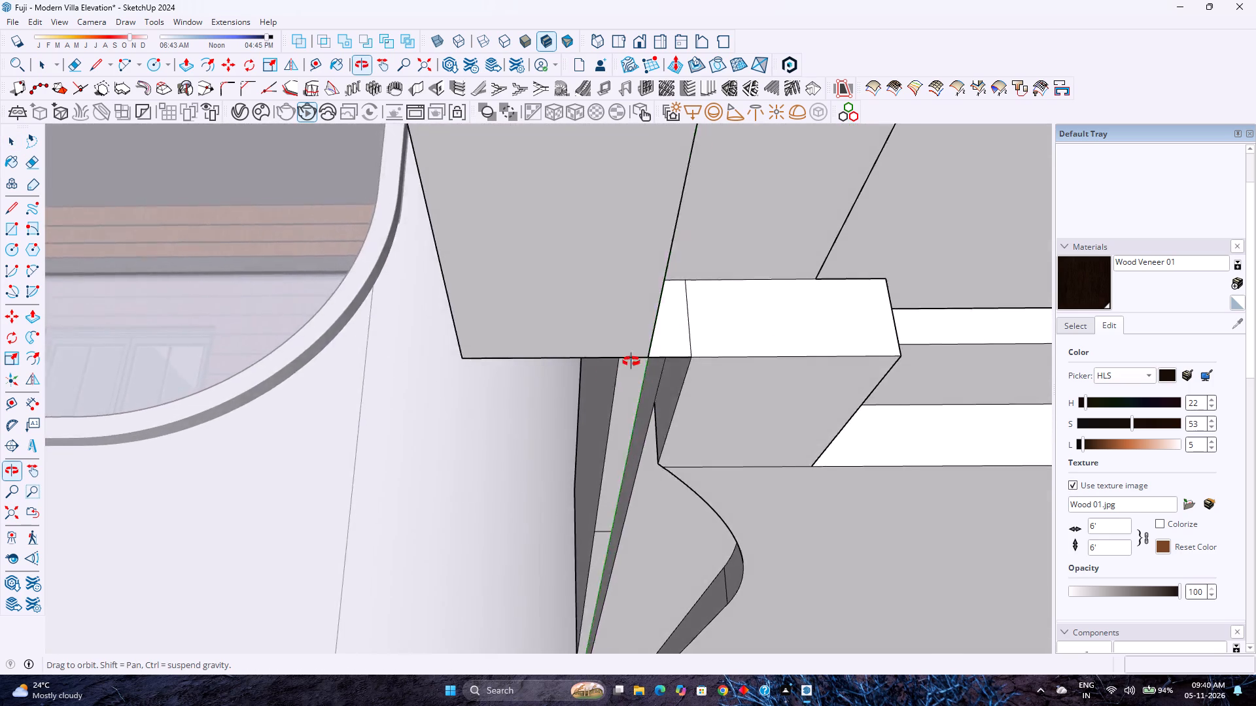
middle_click_drag(631, 361, 892, 303)
middle_click(892, 303)
middle_click(892, 303)
scroll(738, 333, "down", 17)
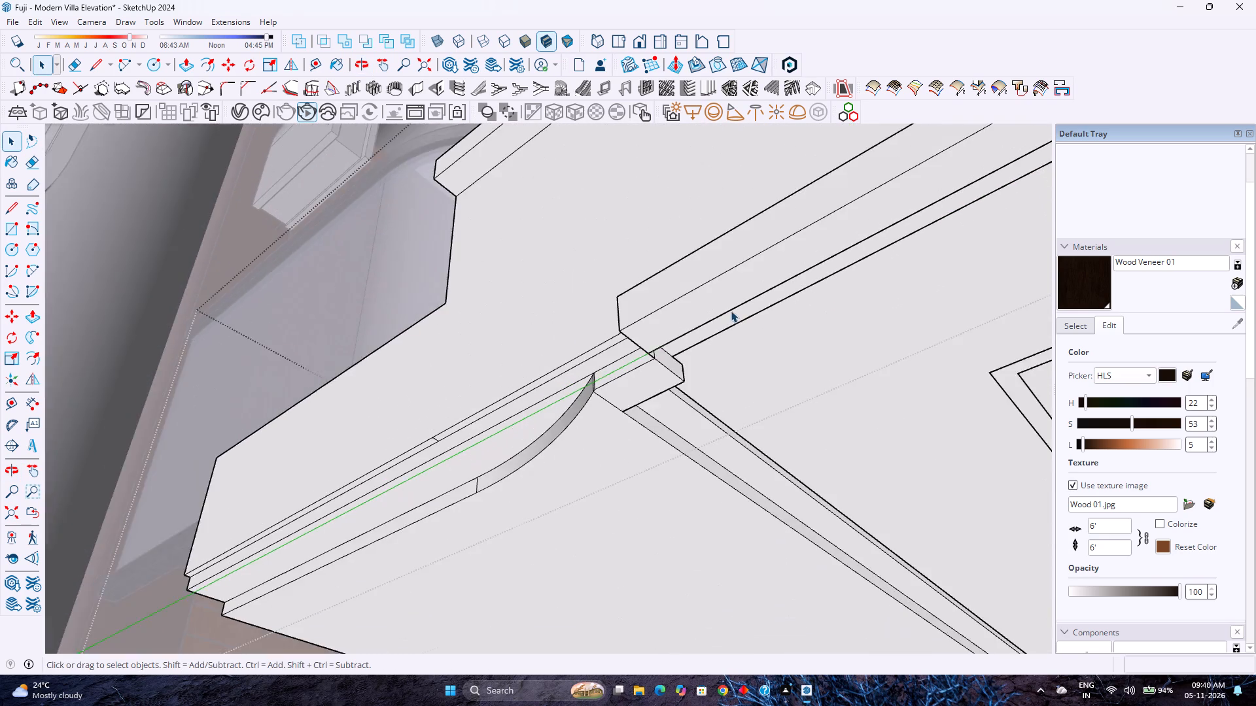
scroll(731, 311, "down", 18)
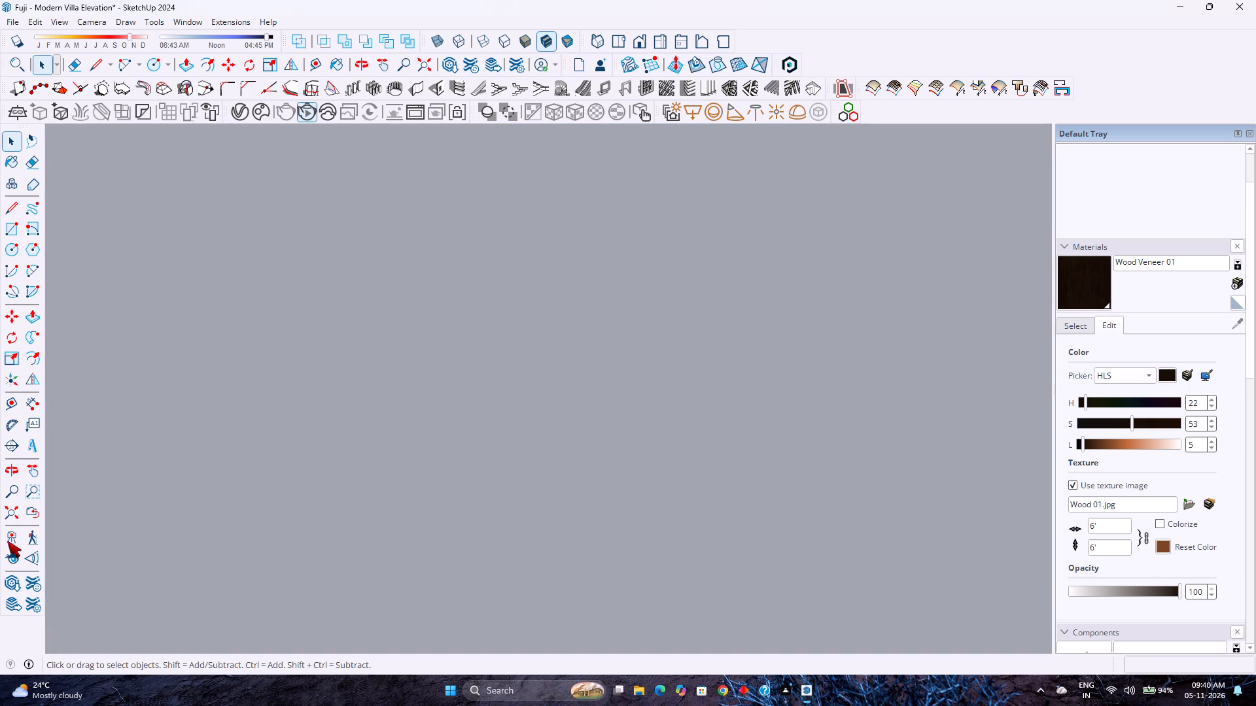
Move the second balcony 5' 9 1/4" along the green axis, fitting its notched underside against the neighbouring balcony's curved rim.
left_click(10, 513)
scroll(701, 286, "up", 2)
middle_click_drag(701, 286, 638, 390)
middle_click(638, 390)
scroll(673, 341, "up", 2)
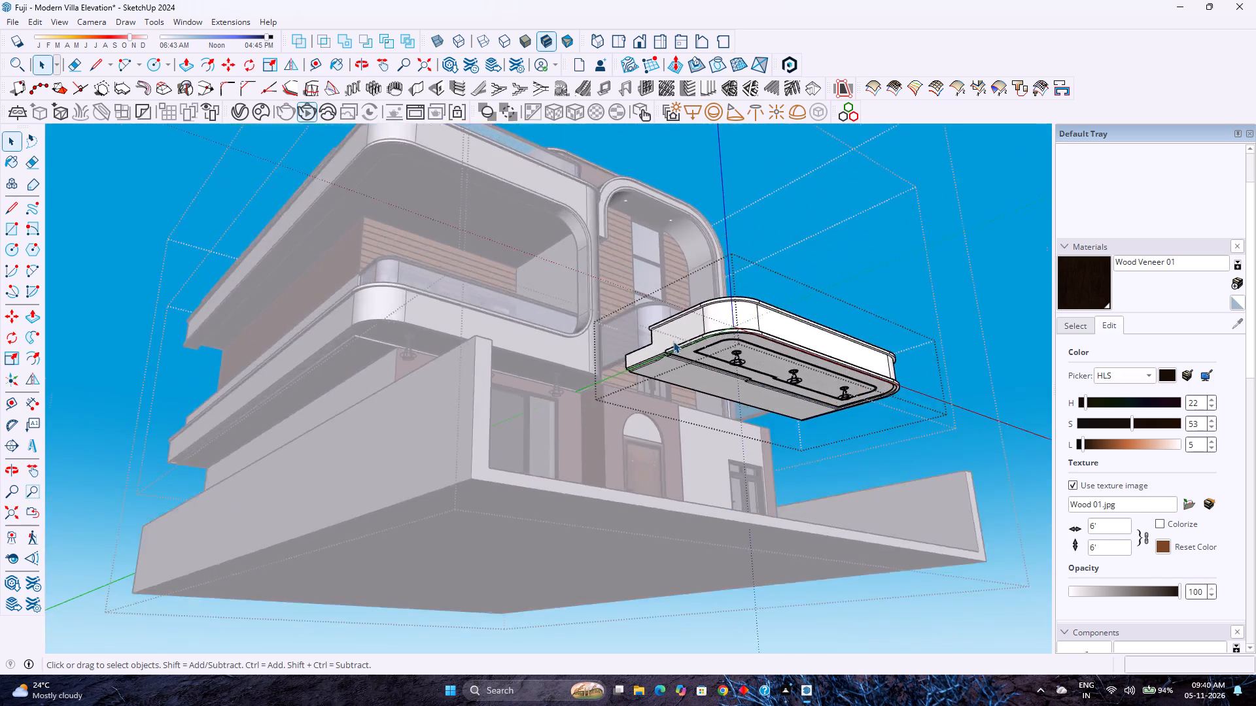
scroll(673, 341, "up", 7)
key("Escape")
left_click(638, 365)
scroll(638, 371, "up", 4)
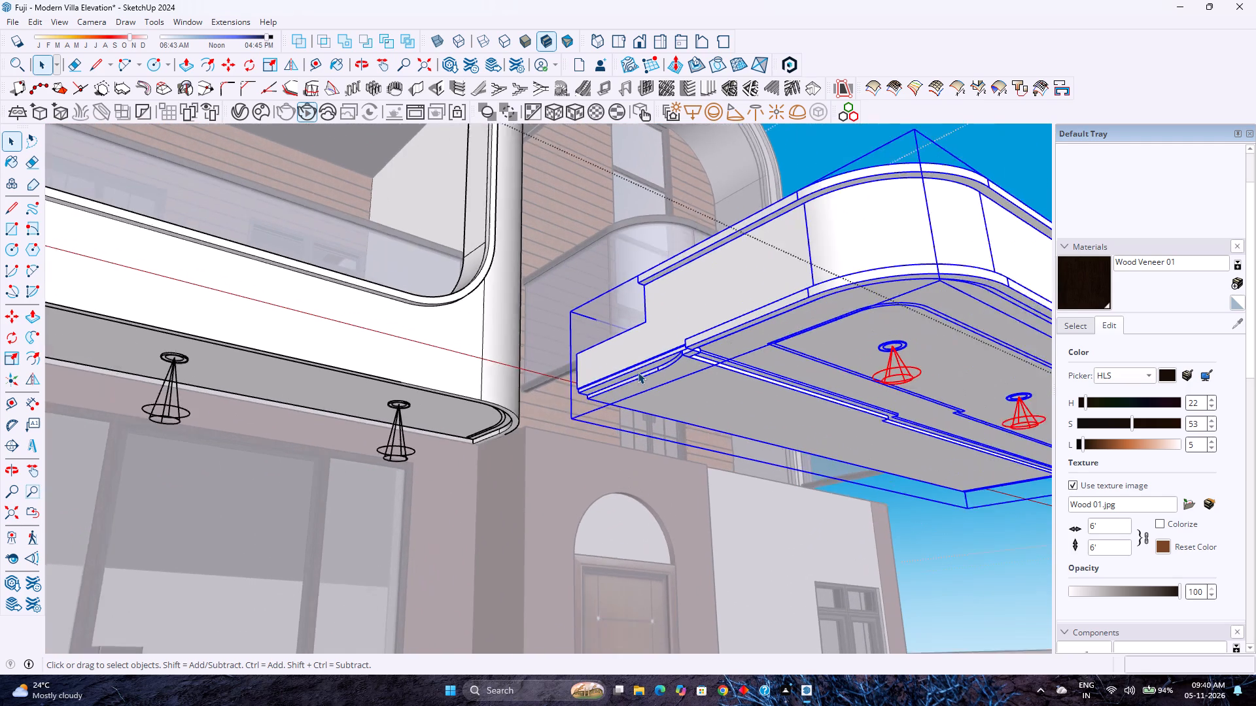
key("m")
scroll(642, 374, "up", 5)
middle_click_drag(632, 378, 701, 308)
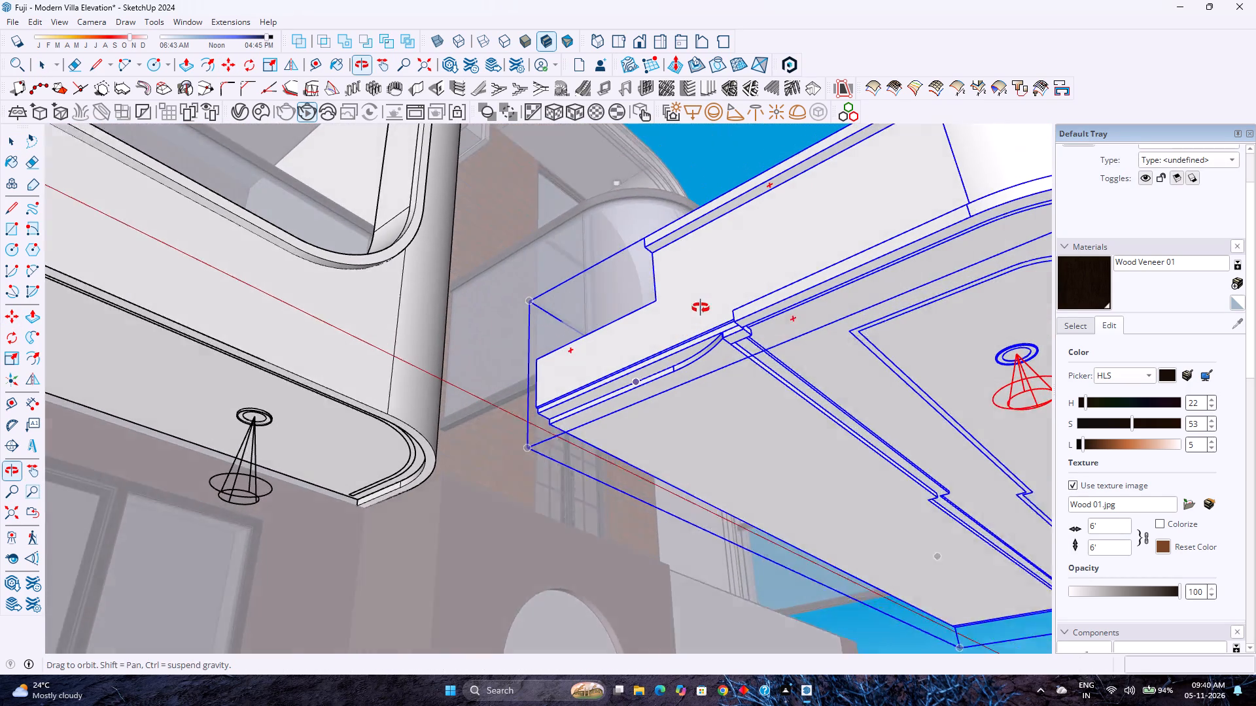
middle_click_drag(701, 308, 710, 301)
middle_click(710, 301)
left_click(673, 375)
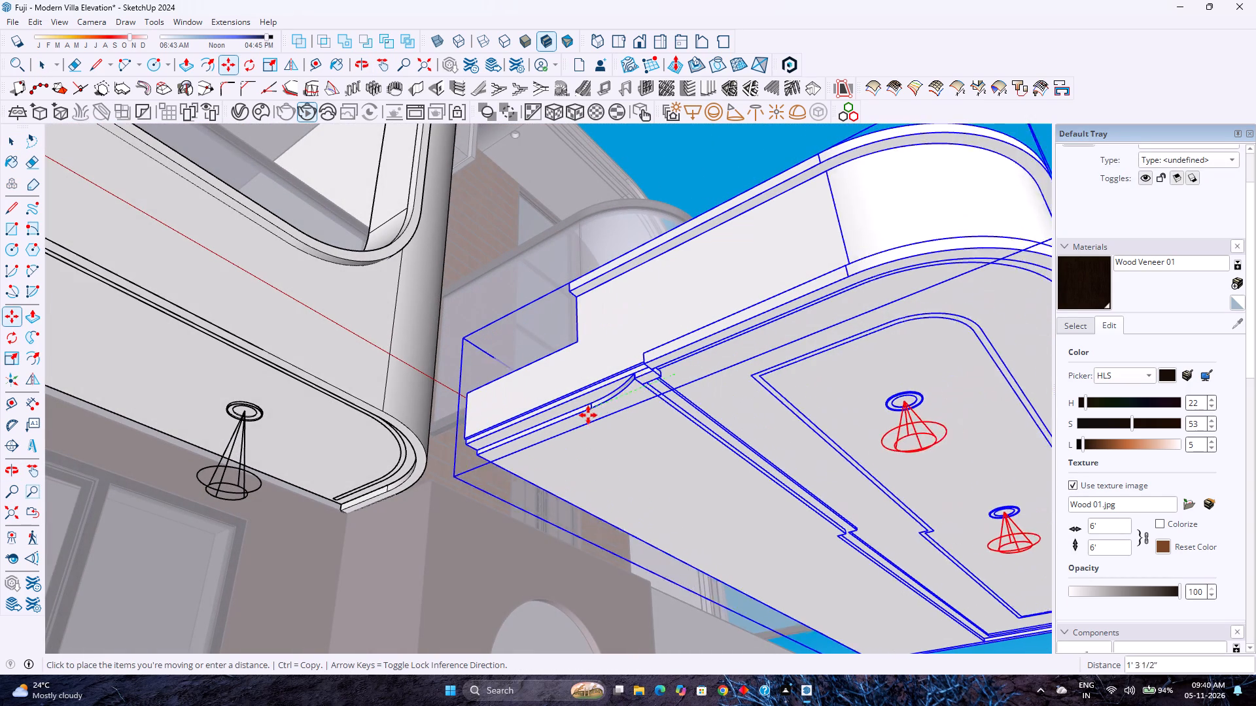
key("Right")
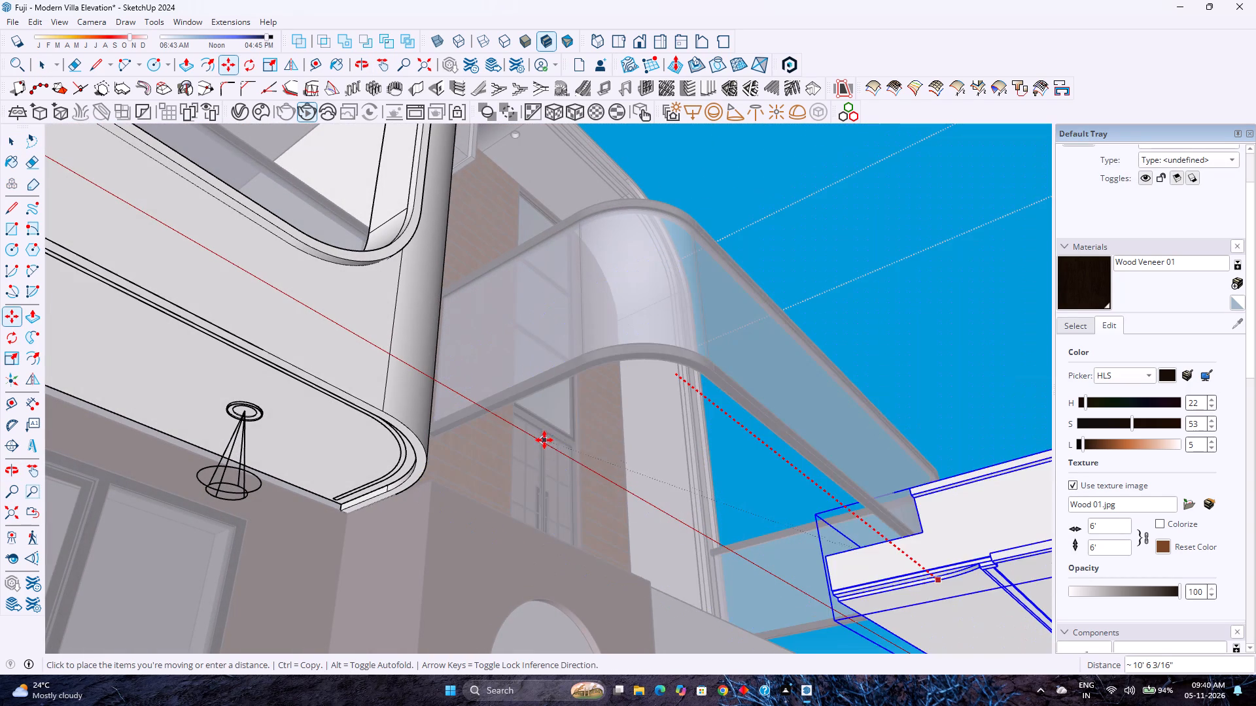
key("Left")
scroll(395, 489, "up", 7)
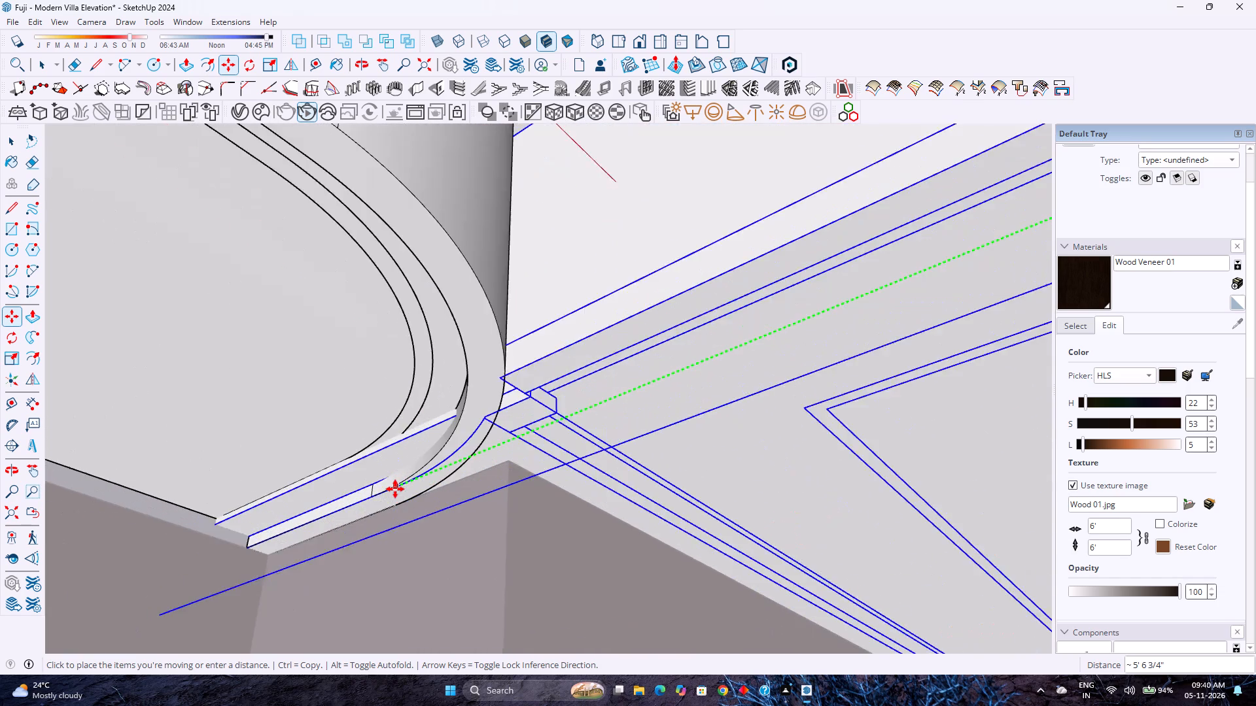
scroll(395, 489, "up", 5)
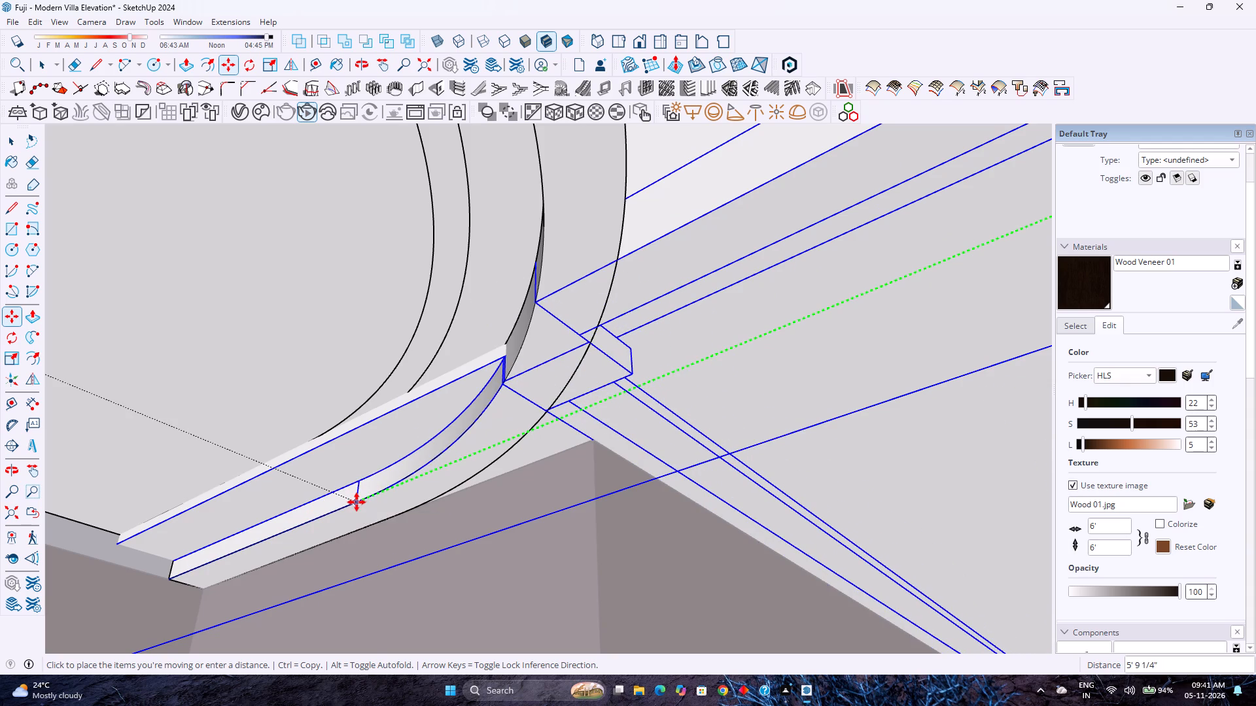
scroll(357, 502, "up", 9)
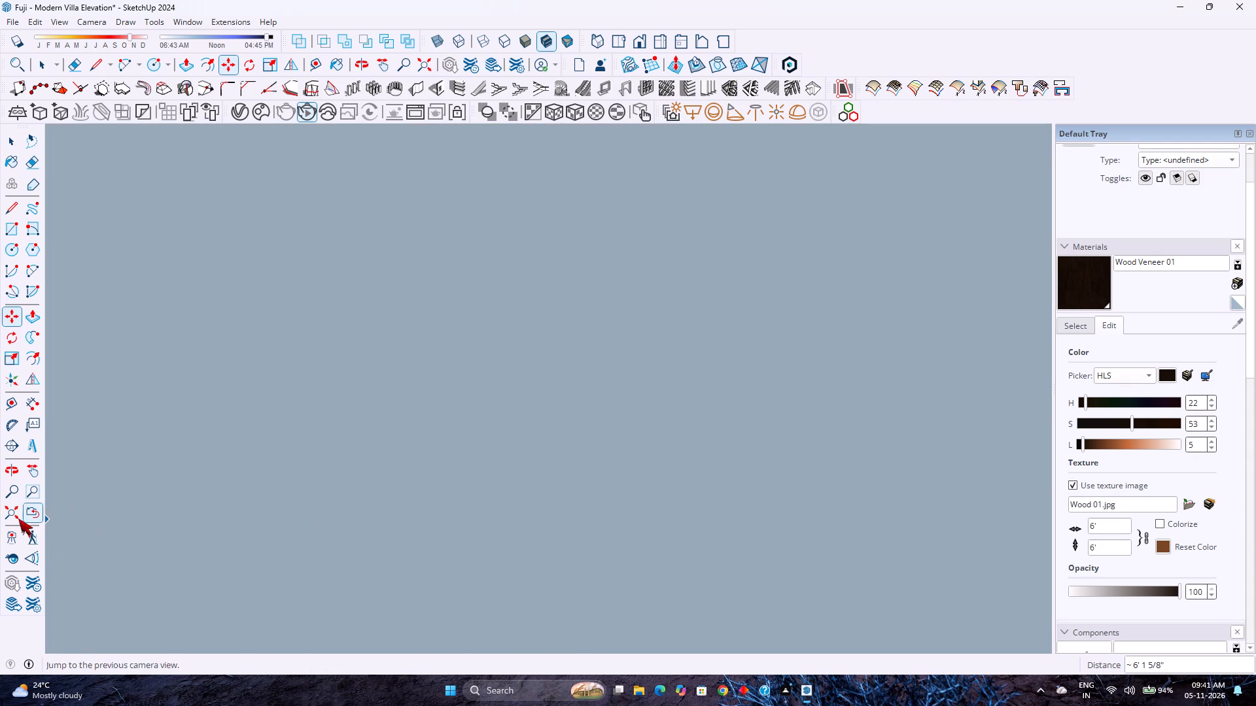
left_click(15, 518)
middle_click_drag(586, 322, 315, 472)
middle_click(315, 472)
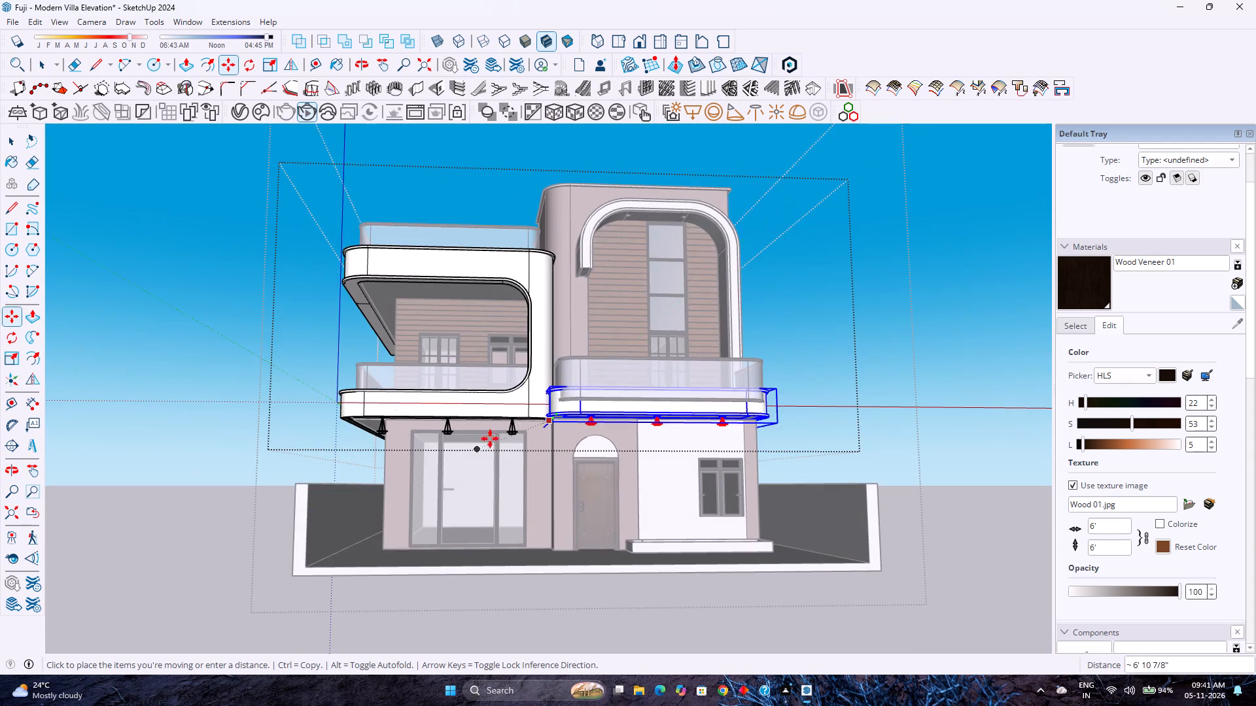
scroll(500, 428, "up", 4)
scroll(555, 418, "up", 20)
middle_click_drag(551, 427, 695, 384)
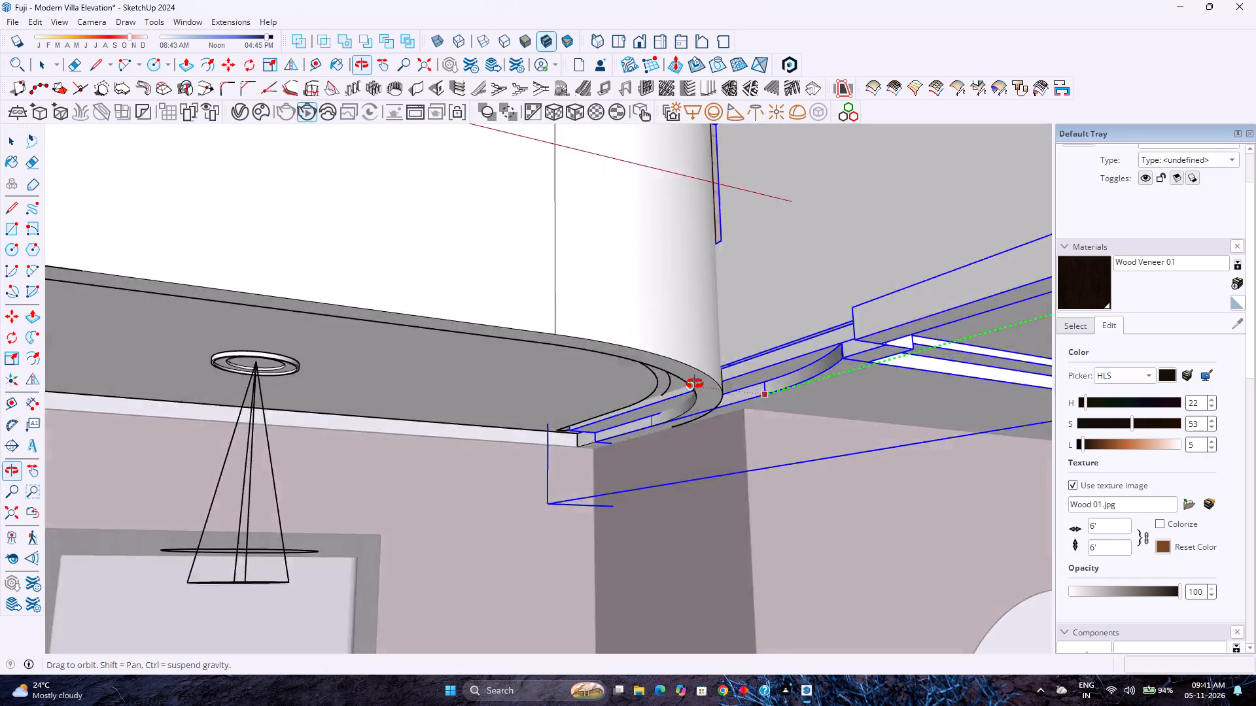
middle_click_drag(695, 384, 757, 348)
middle_click(757, 348)
middle_click(758, 348)
scroll(477, 453, "up", 11)
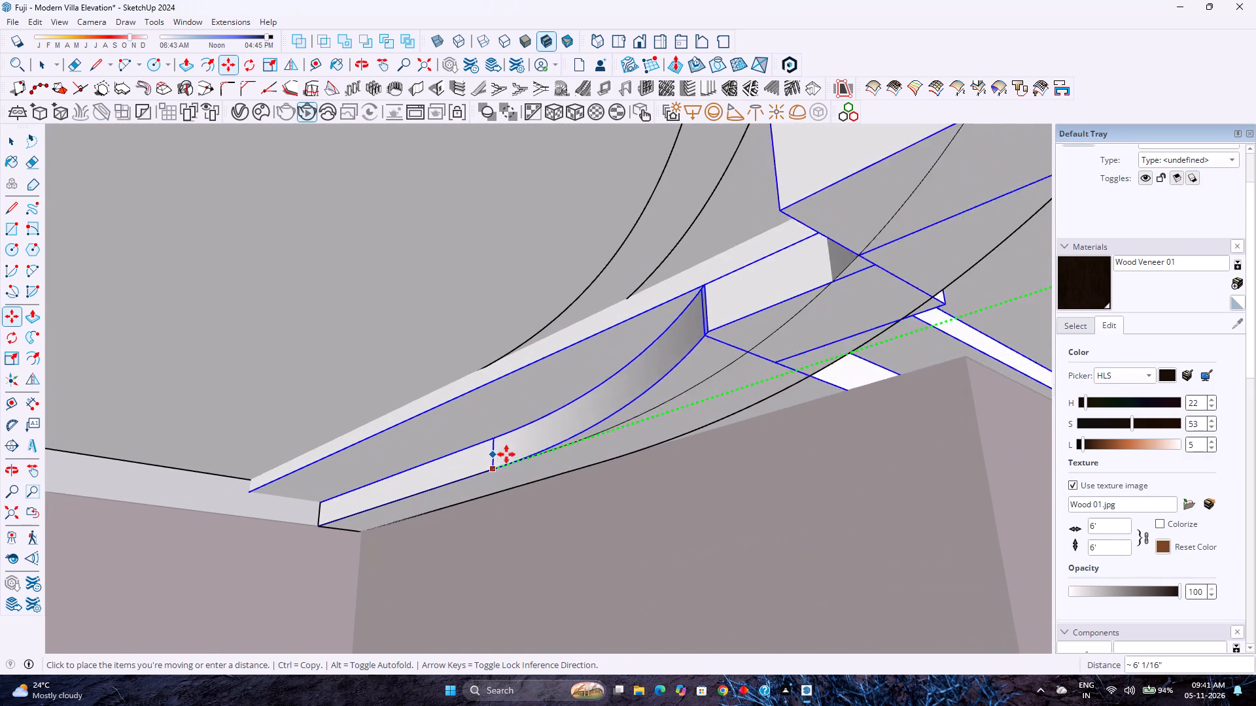
left_click(551, 448)
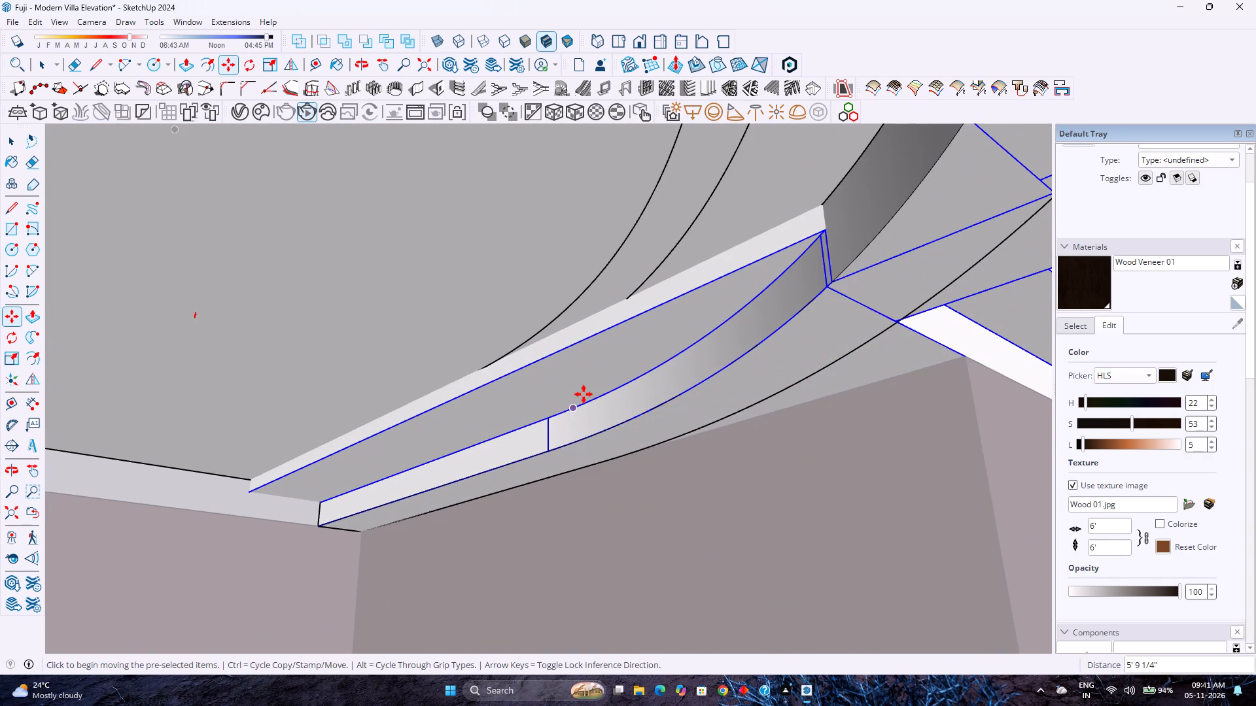
scroll(584, 393, "down", 5)
key("space")
key("Escape")
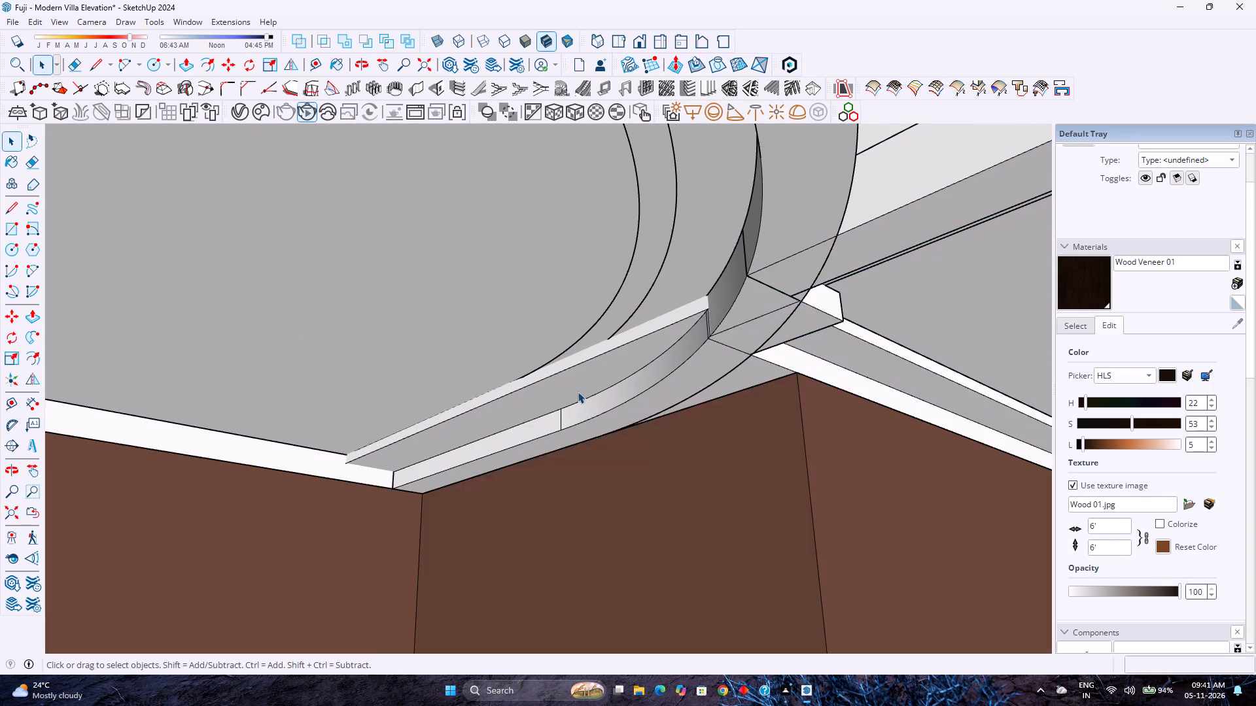
Push the recessed strip face behind the notch's curve up with Push/Pull until flush with the neighbouring balcony's soffit.
scroll(580, 385, "up", 3)
left_click(616, 353)
left_click(632, 353)
triple_click(635, 349)
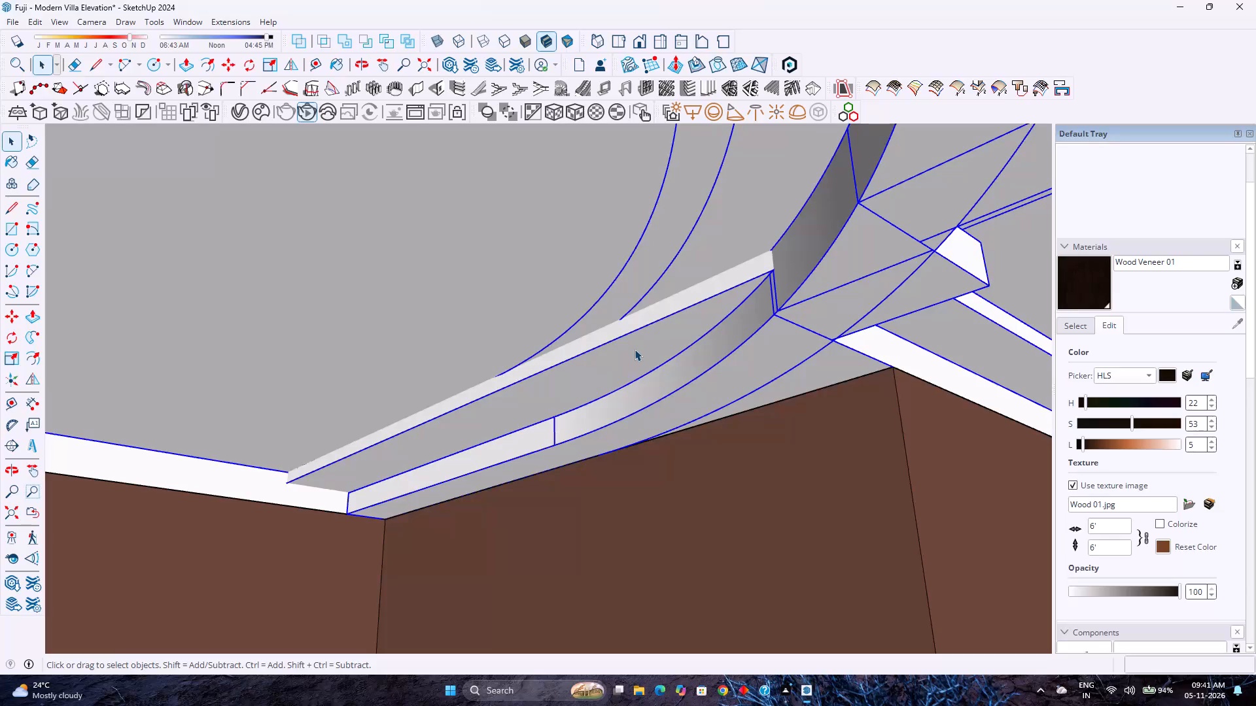
double_click(637, 348)
left_click(638, 350)
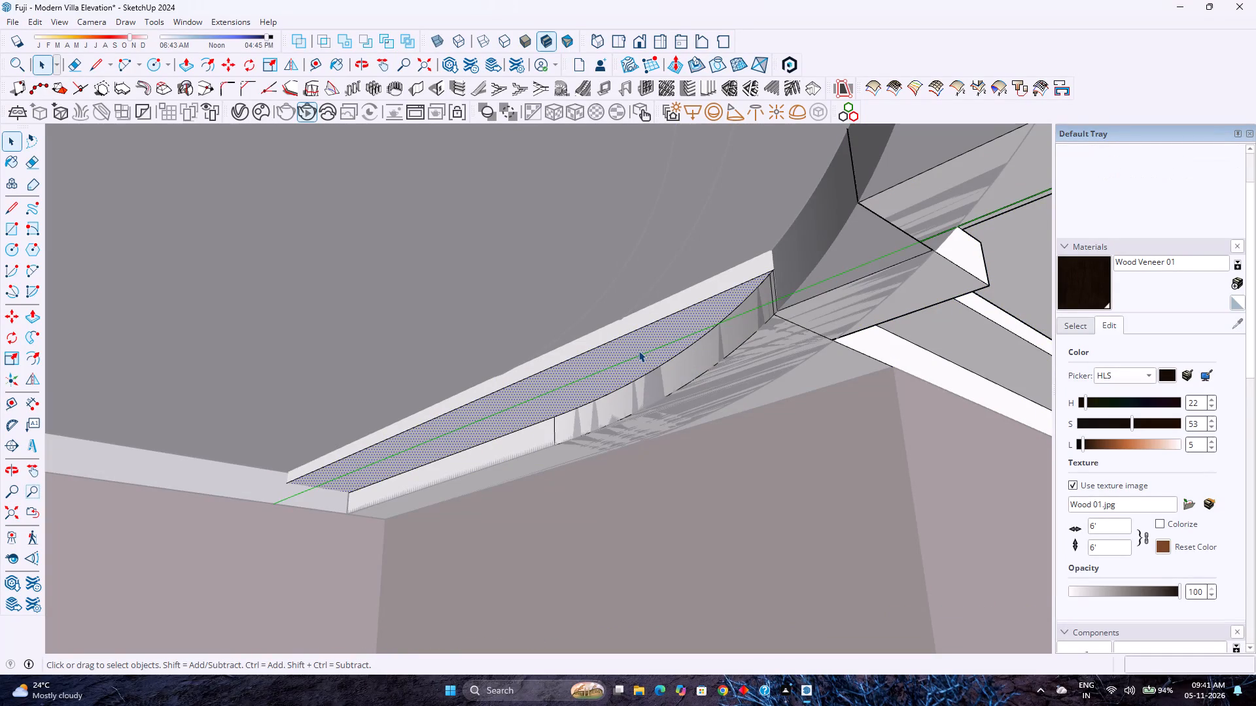
key("p")
left_click(637, 351)
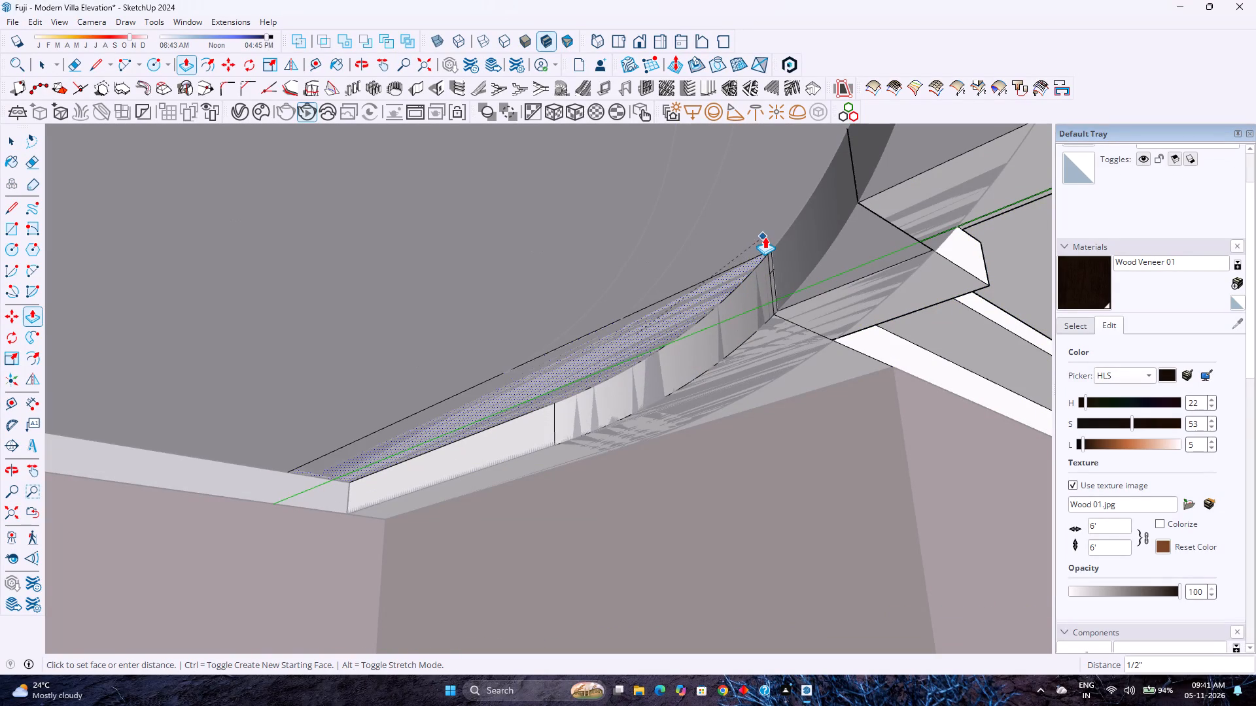
left_click(769, 233)
key("space")
scroll(540, 410, "down", 2)
key("Escape")
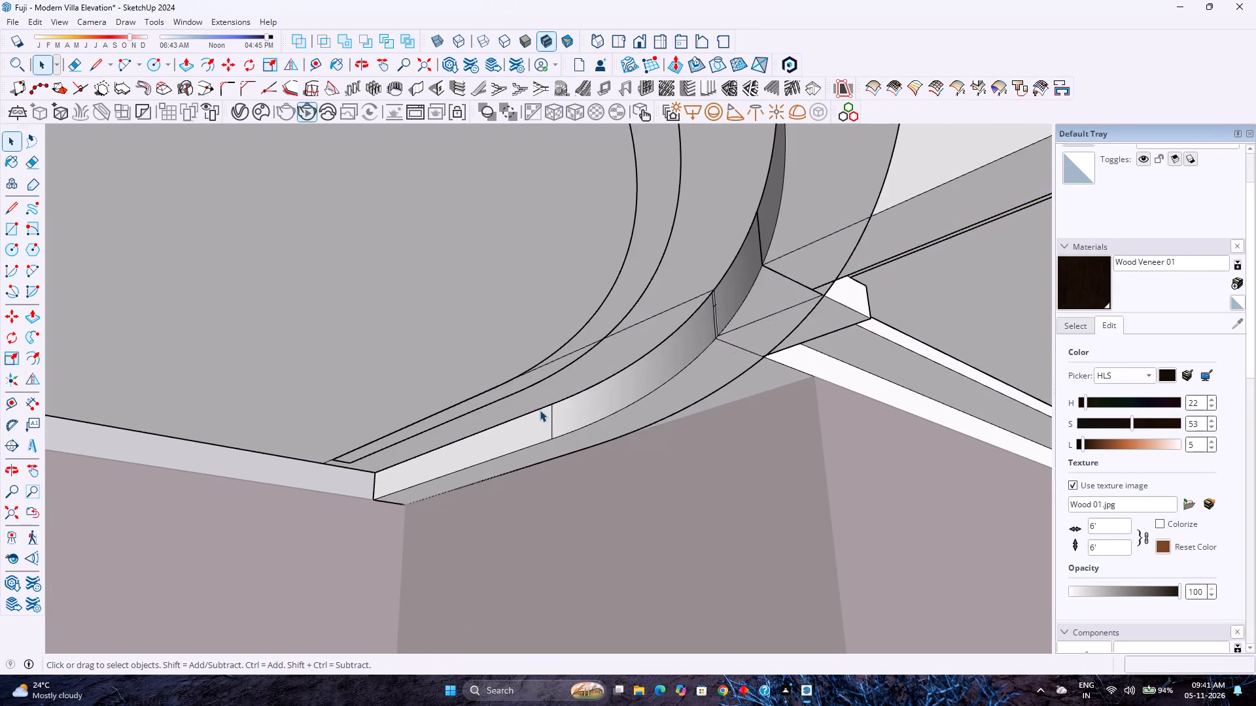
Examine the junction between the two balconies' undersides around the curved rim from several angles.
scroll(540, 410, "down", 3)
middle_click_drag(544, 414, 490, 404)
middle_click(489, 404)
scroll(489, 401, "down", 10)
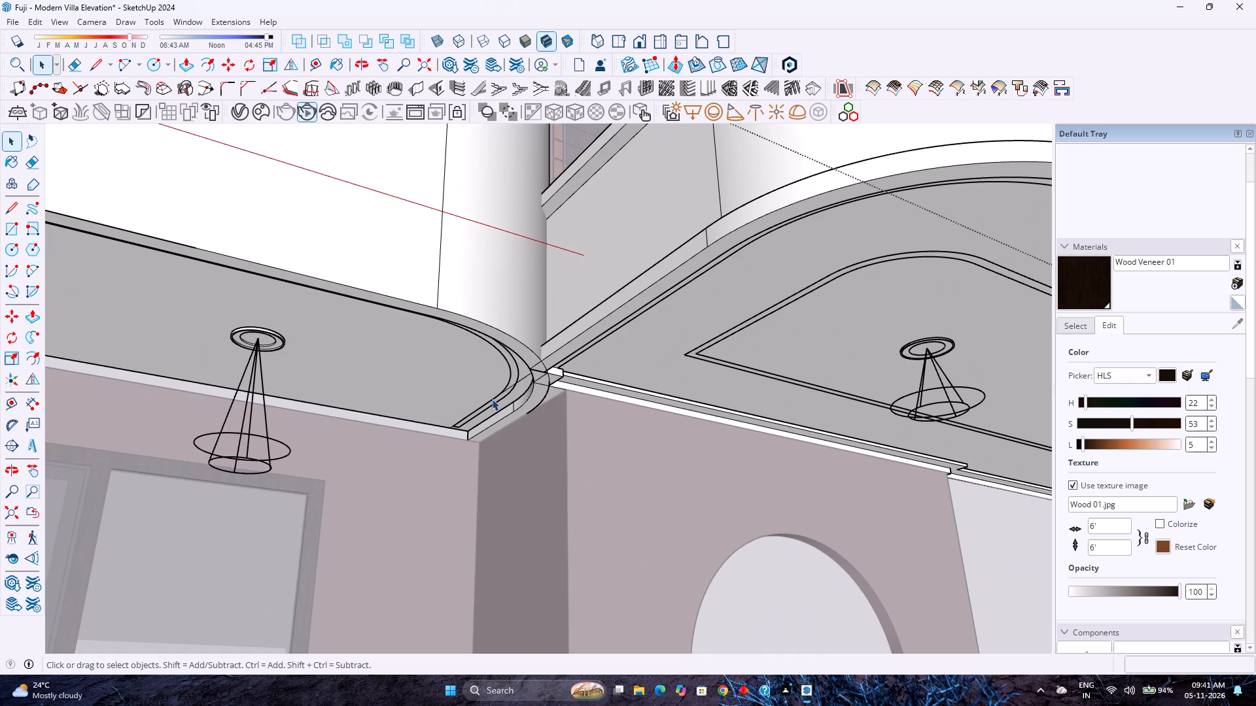
scroll(502, 403, "down", 7)
scroll(546, 380, "up", 9)
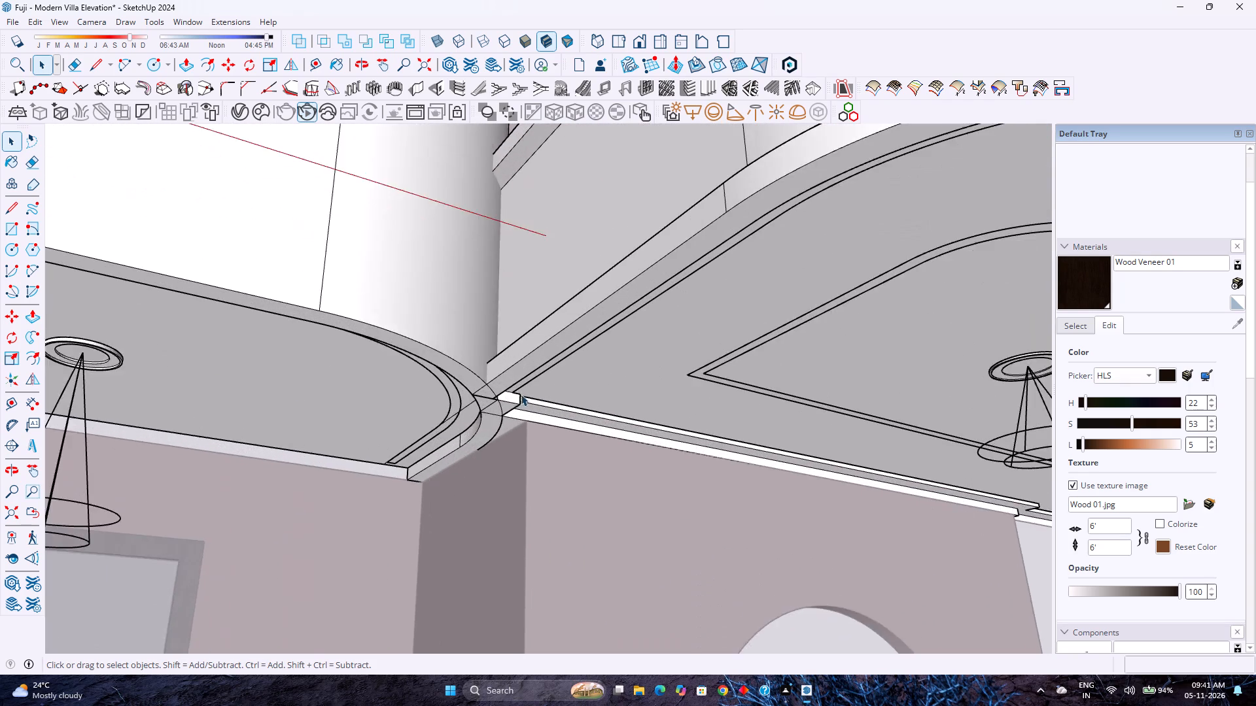
scroll(521, 394, "up", 12)
middle_click_drag(485, 418, 337, 384)
middle_click(337, 384)
scroll(337, 384, "up", 1)
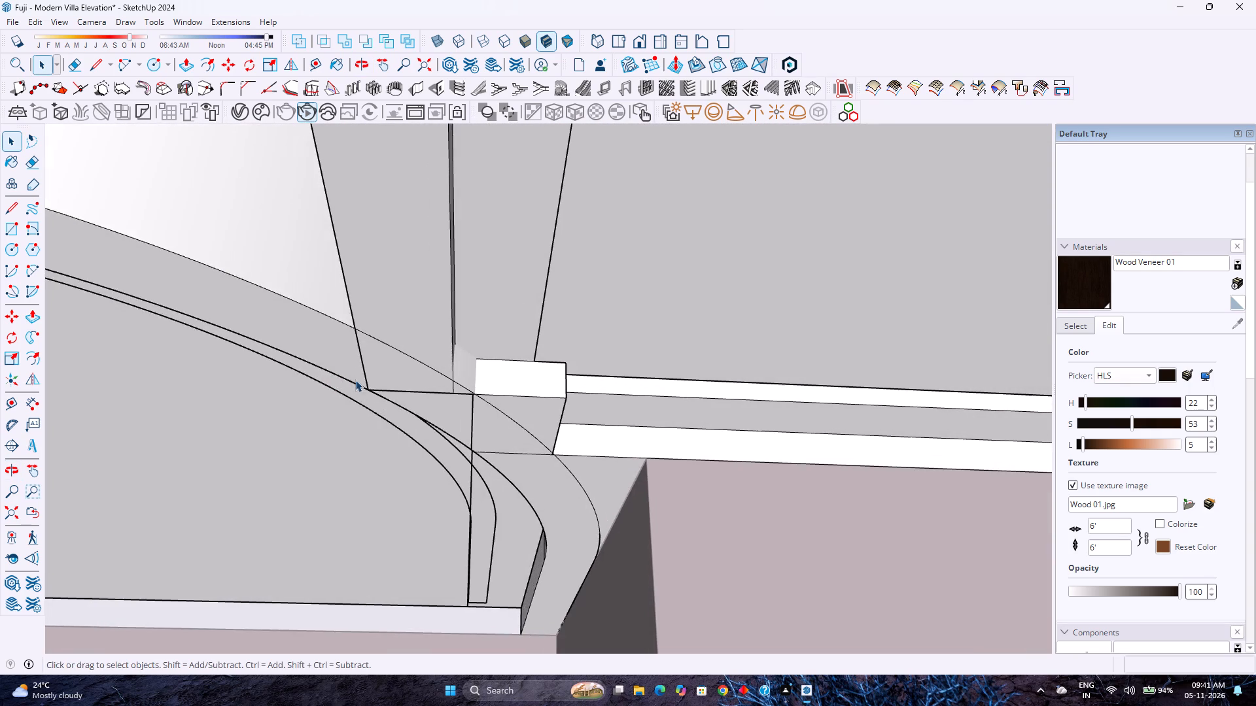
scroll(534, 375, "up", 5)
middle_click_drag(540, 377, 293, 503)
middle_click(293, 504)
middle_click_drag(293, 505, 389, 450)
middle_click(496, 394)
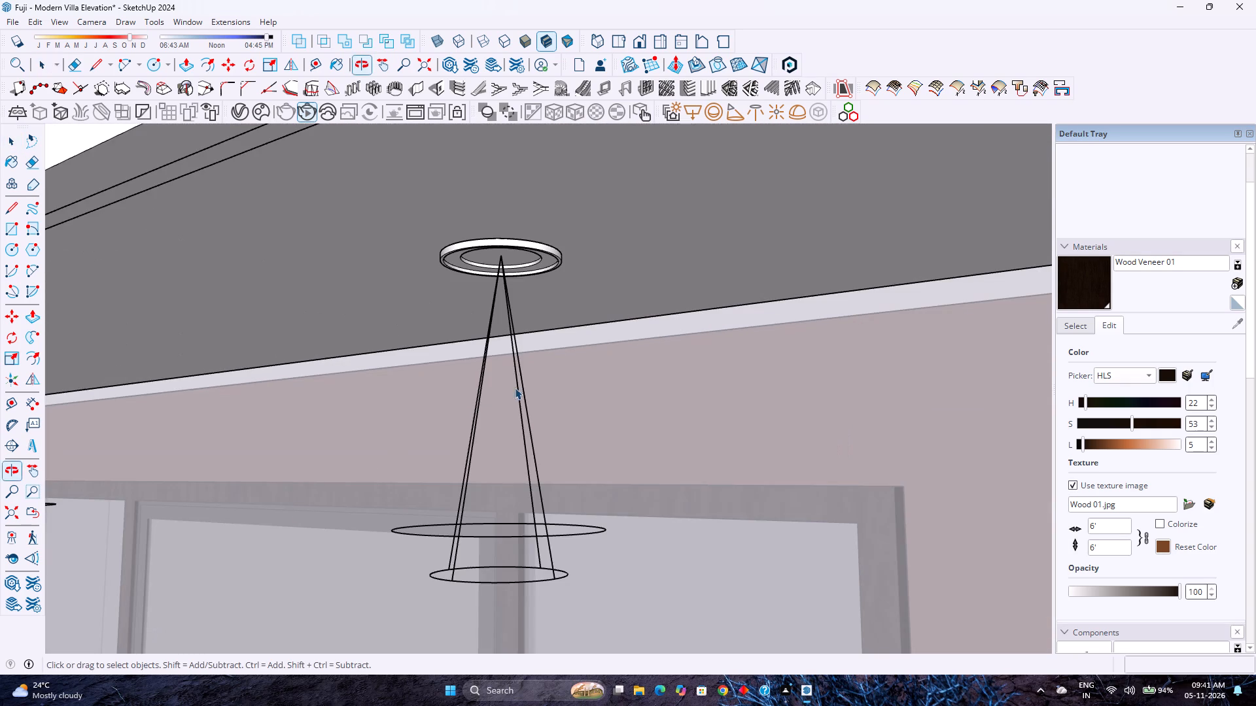
scroll(515, 388, "down", 6)
Leave the balcony group's editing context and save the villa model.
left_click(16, 513)
scroll(359, 456, "down", 3)
middle_click_drag(362, 455, 388, 446)
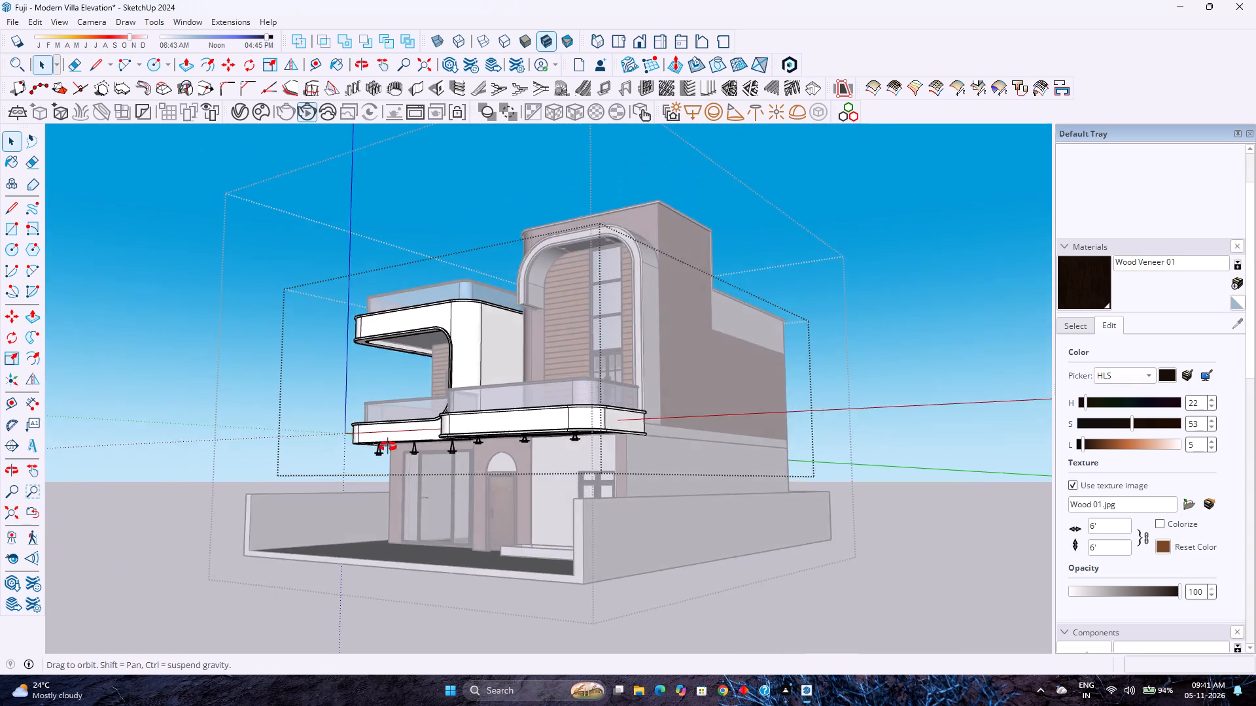
middle_click_drag(388, 446, 565, 380)
middle_click(565, 380)
left_click(887, 288)
scroll(701, 344, "up", 3)
middle_click(724, 420)
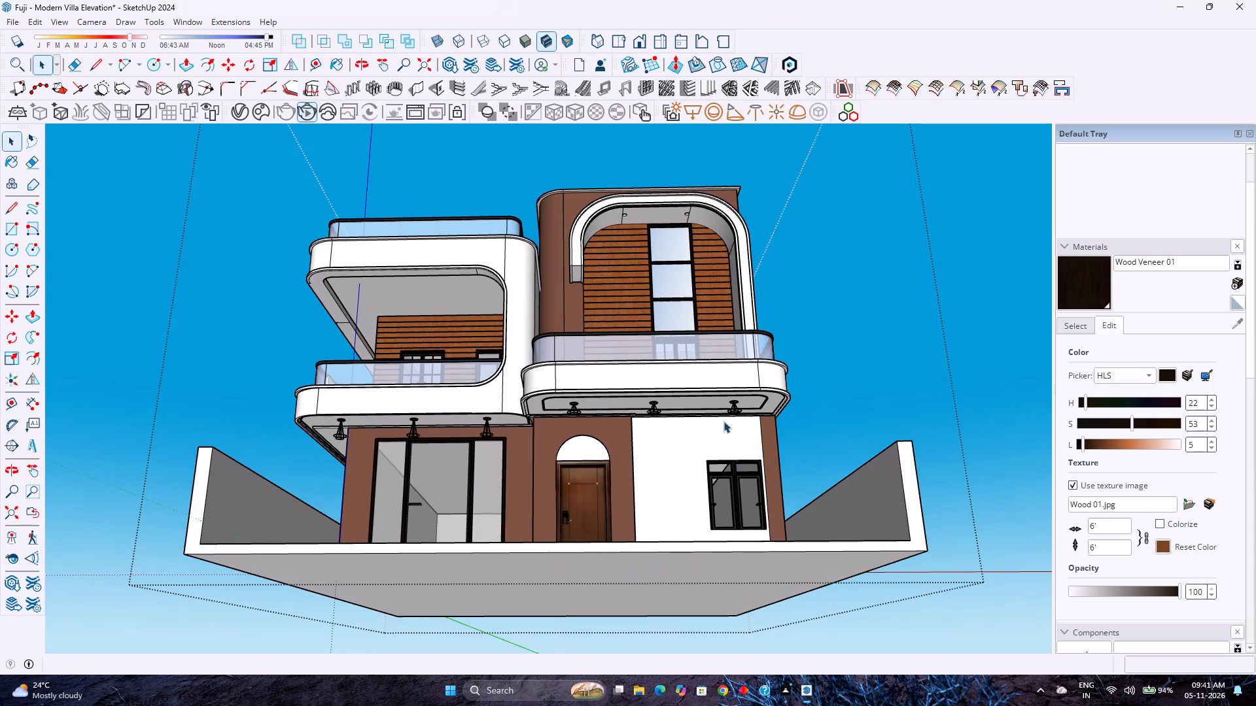
key("ctrl+s")
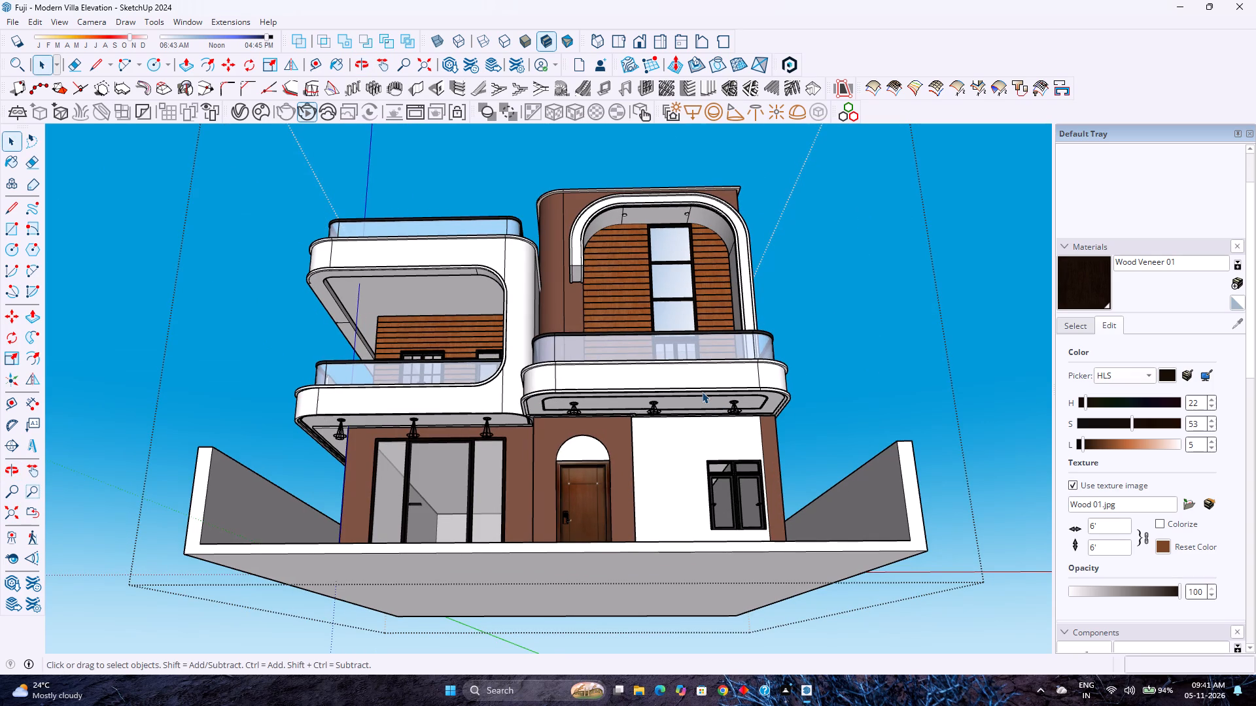
Examine the villa's front elevation, its upper balcony opening and the undersides of both lower balconies.
scroll(648, 220, "down", 4)
scroll(542, 297, "up", 4)
middle_click_drag(598, 281, 623, 346)
middle_click(623, 346)
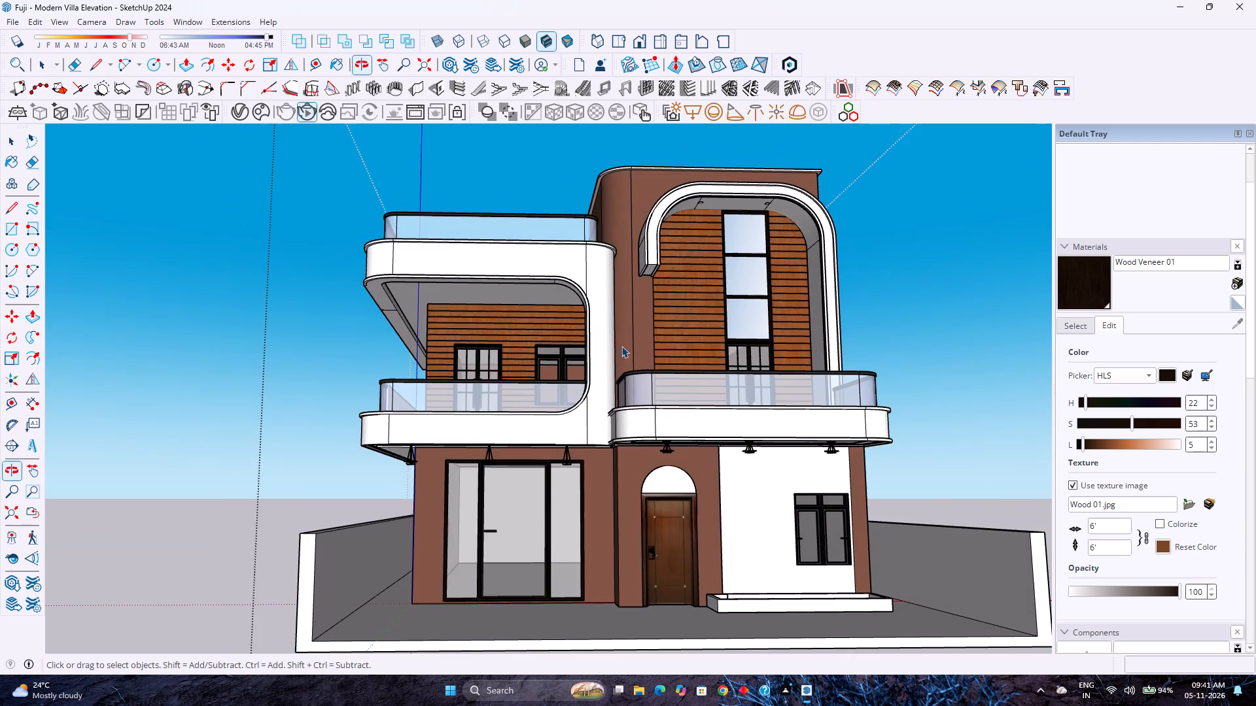
scroll(619, 310, "up", 4)
scroll(619, 307, "down", 4)
scroll(619, 307, "up", 3)
scroll(533, 293, "up", 3)
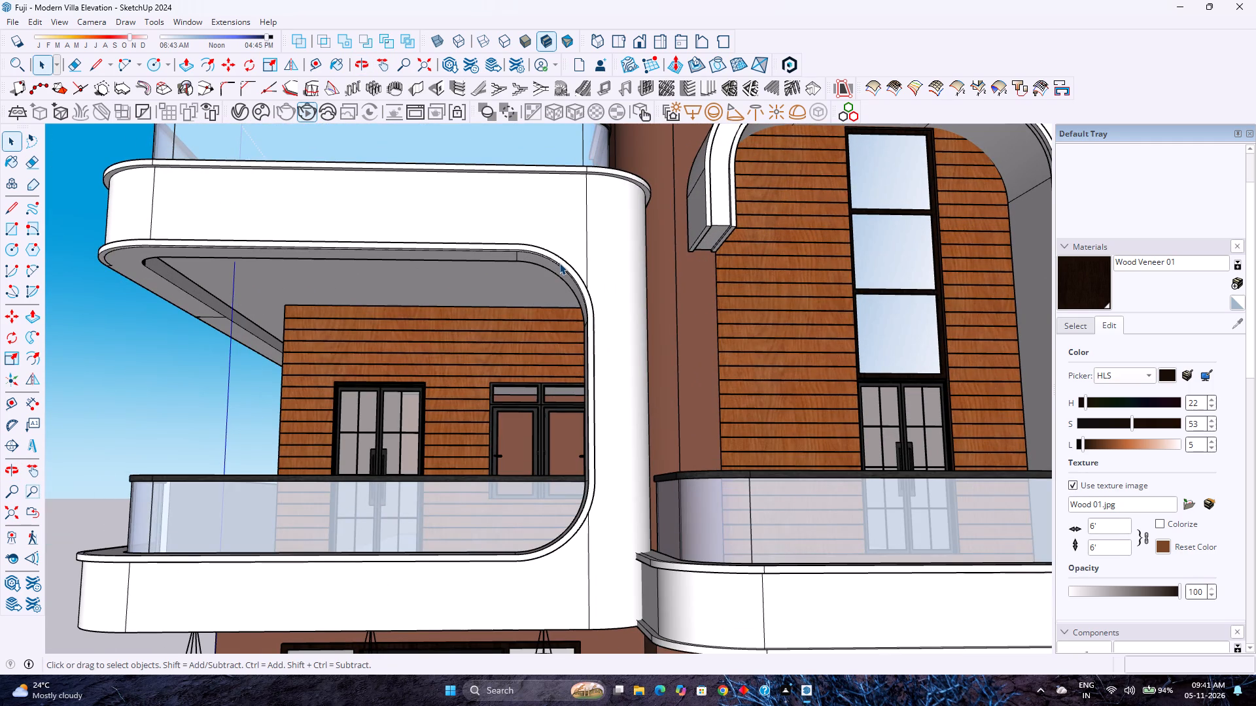
scroll(559, 263, "down", 3)
scroll(239, 474, "up", 1)
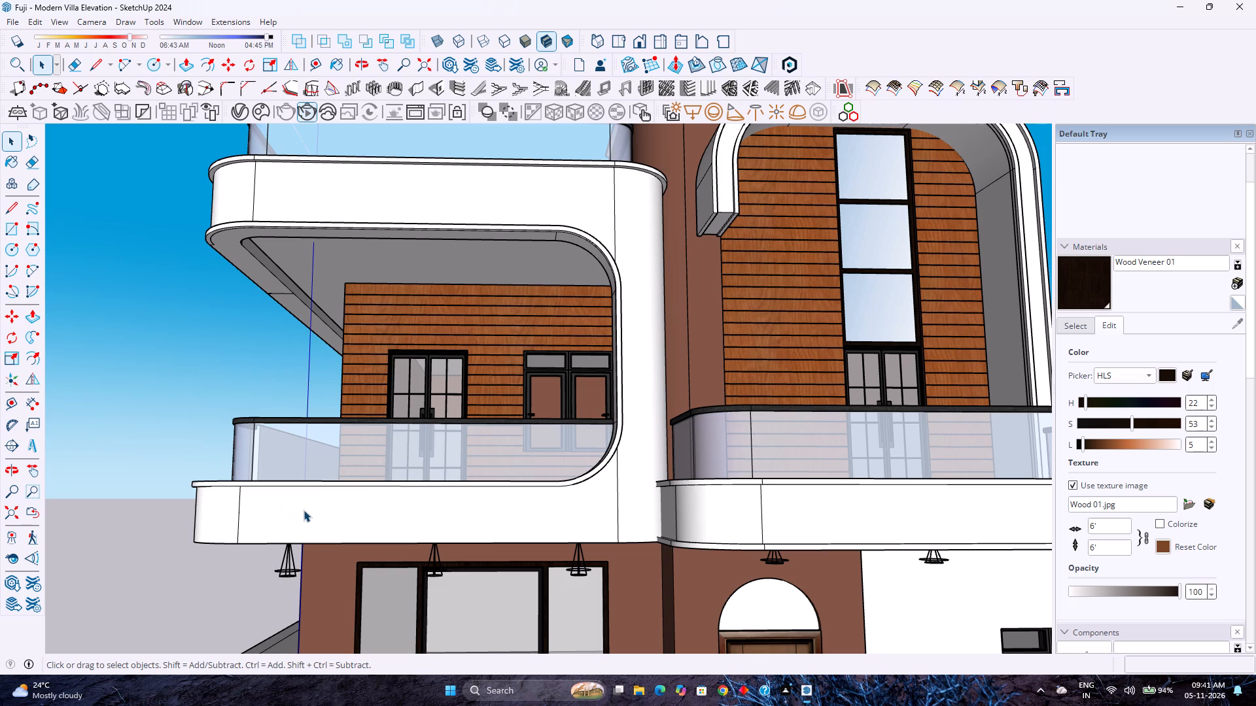
scroll(304, 509, "down", 1)
middle_click_drag(304, 516, 357, 459)
middle_click_drag(360, 456, 371, 445)
middle_click(372, 445)
scroll(372, 445, "down", 4)
middle_click_drag(264, 541, 281, 506)
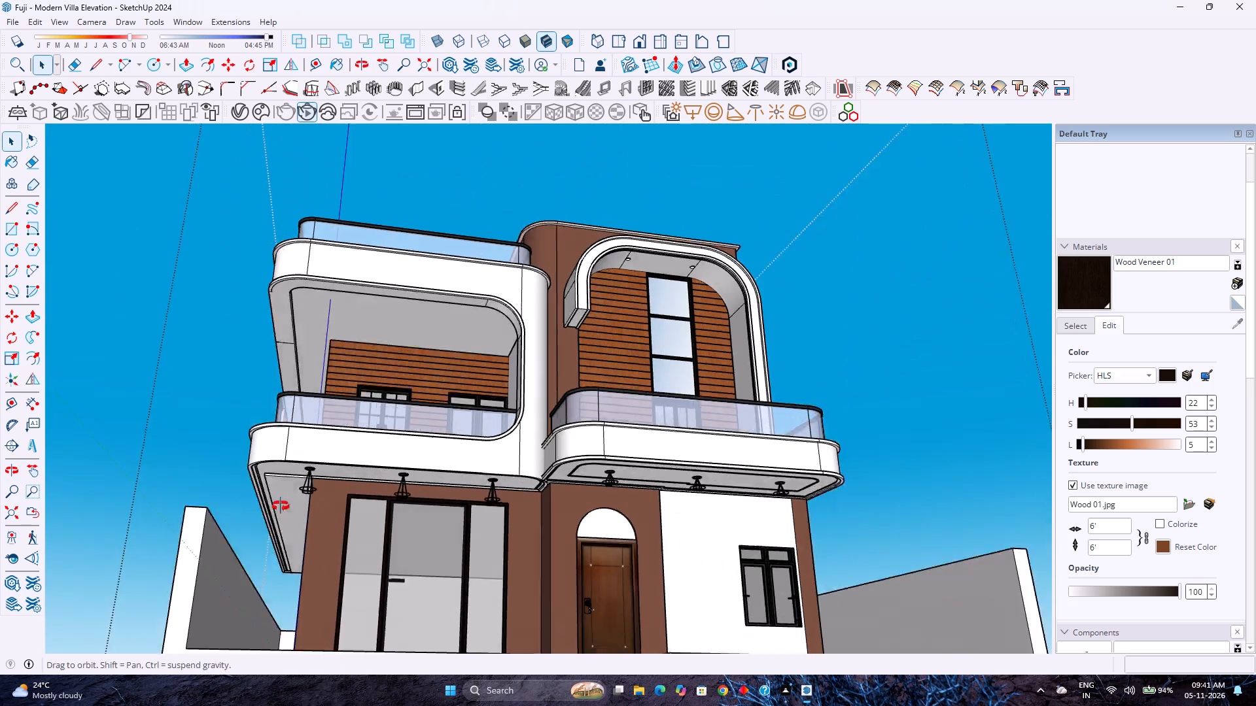
middle_click_drag(281, 506, 321, 466)
middle_click(324, 464)
Open the nested soffit groups of the balcony above the glazed doors and select the thin strip following the false ceiling's curved rim.
scroll(675, 383, "up", 6)
middle_click_drag(680, 372, 635, 428)
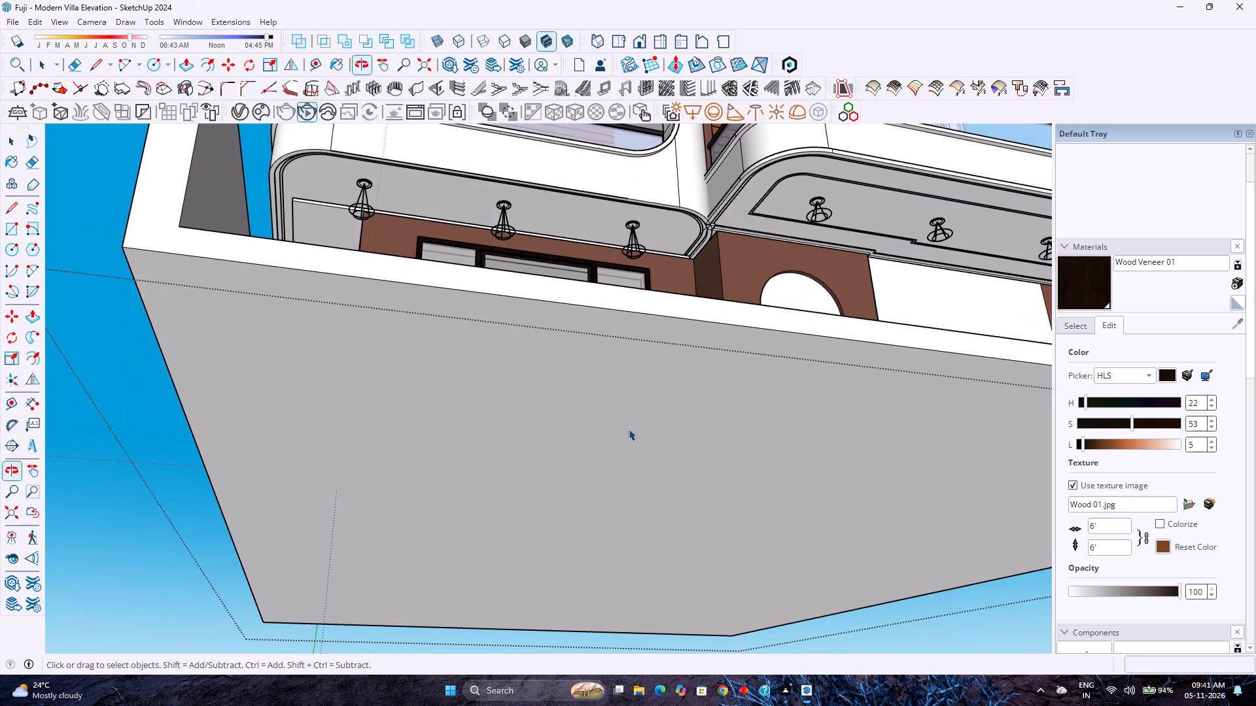
scroll(716, 182, "up", 15)
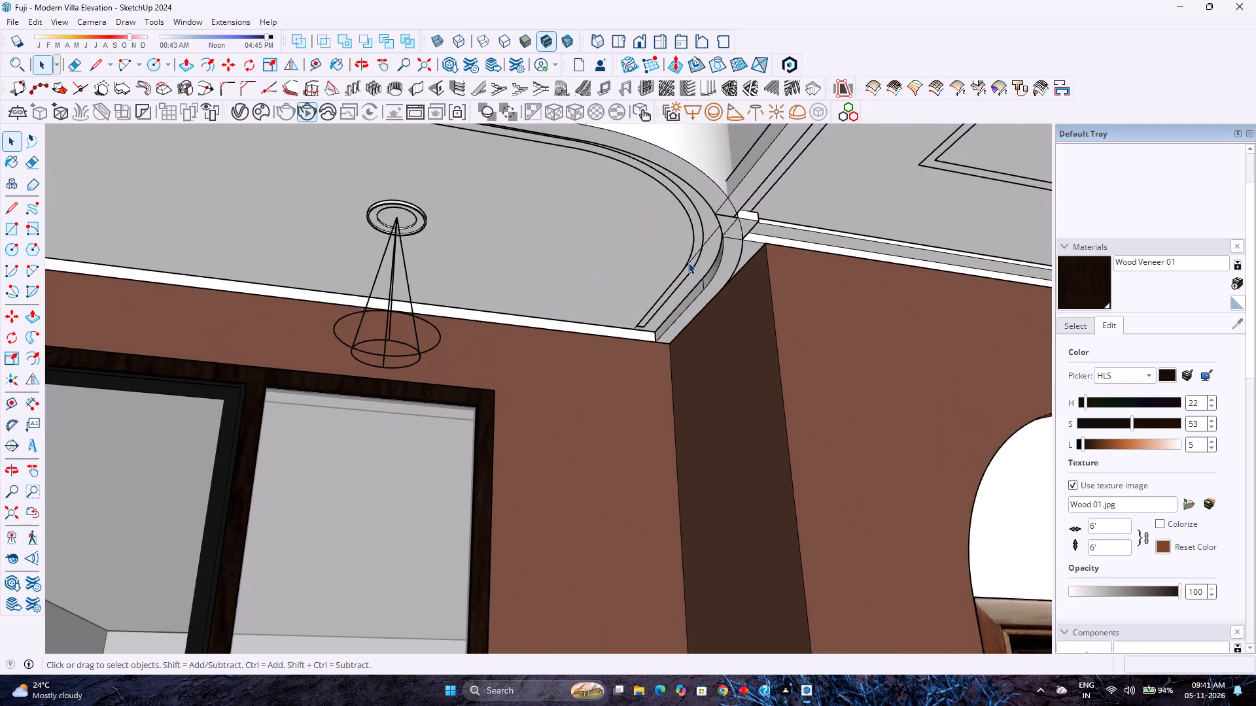
scroll(688, 262, "up", 1)
left_click(699, 253)
left_click(699, 253)
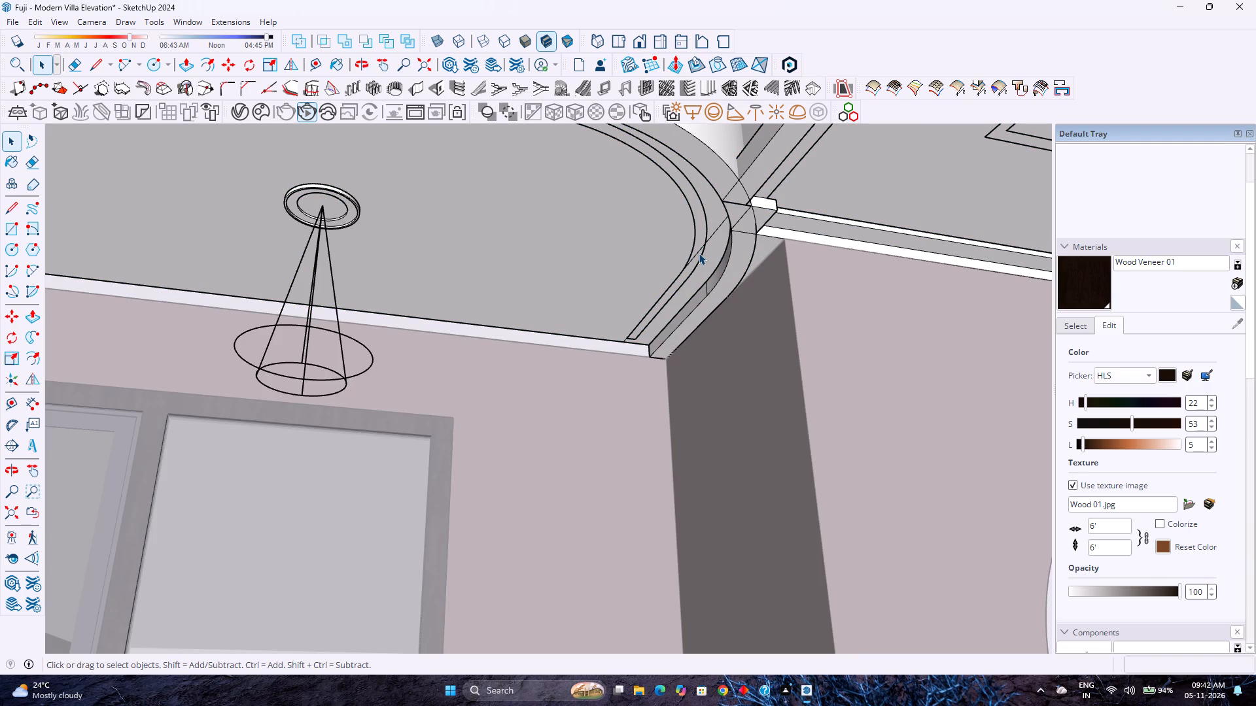
left_click(697, 254)
left_click(697, 221)
left_click(697, 221)
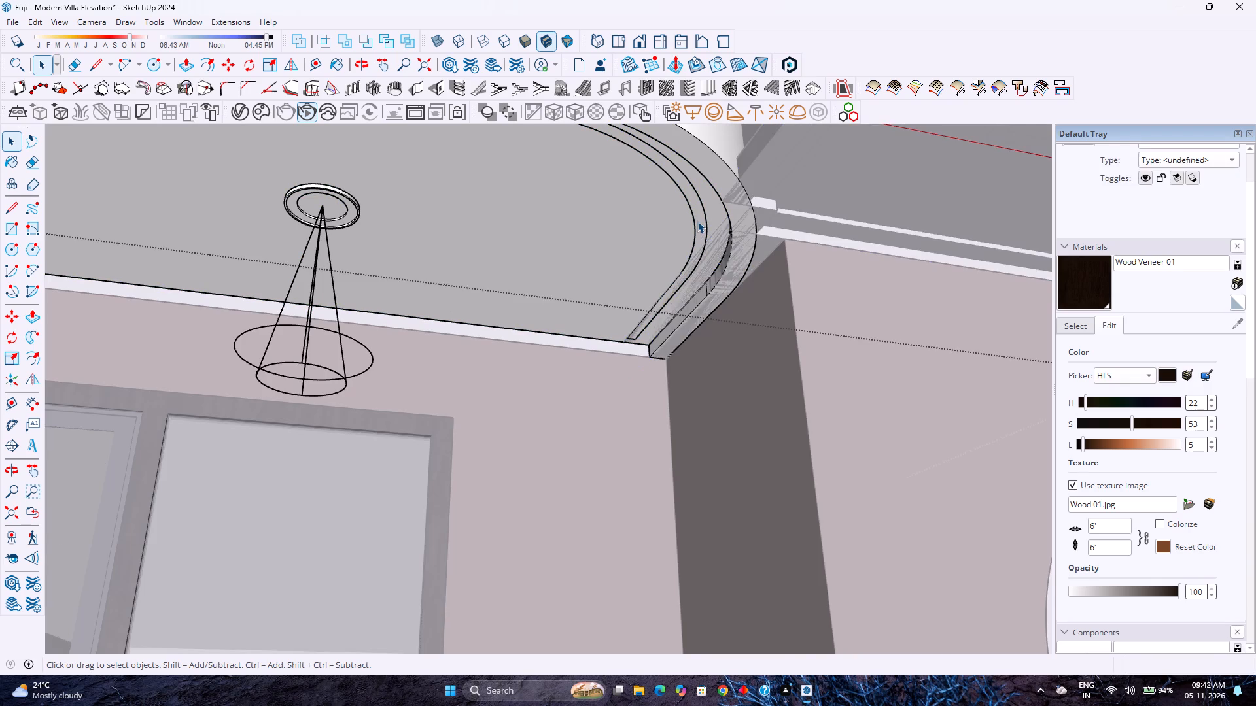
scroll(697, 230, "down", 9)
left_click(698, 231)
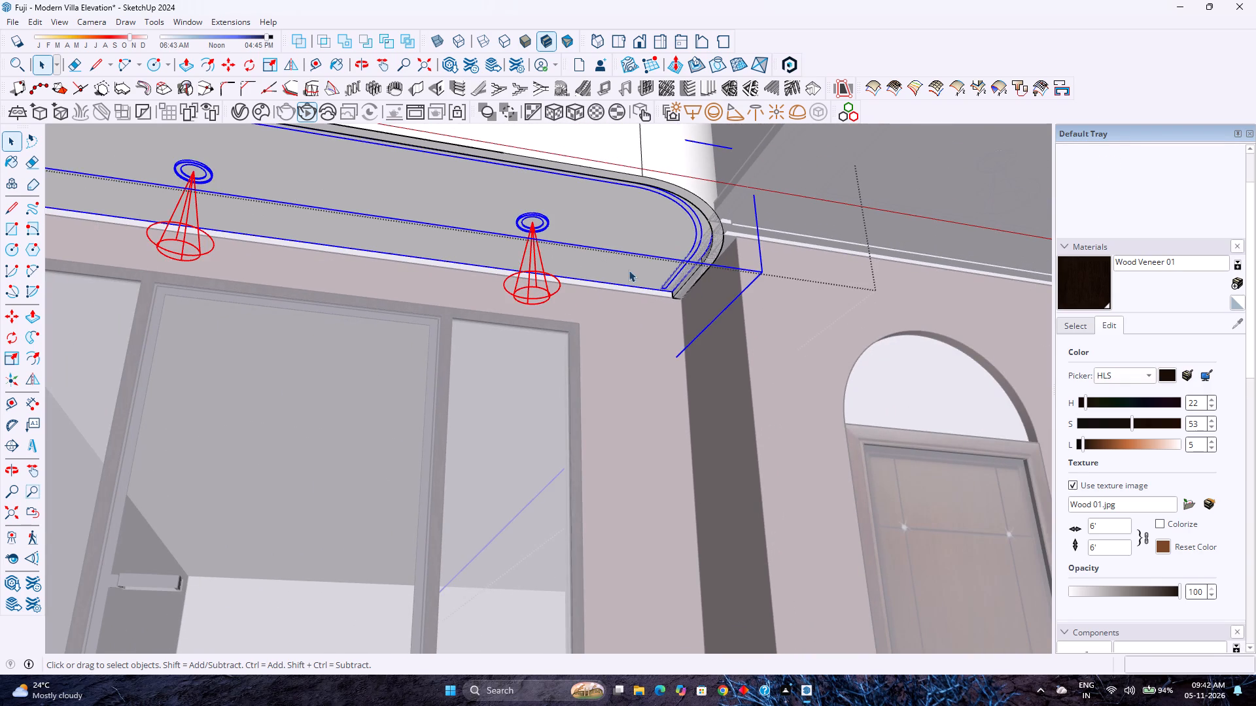
scroll(557, 299, "down", 2)
scroll(658, 236, "up", 3)
double_click(671, 231)
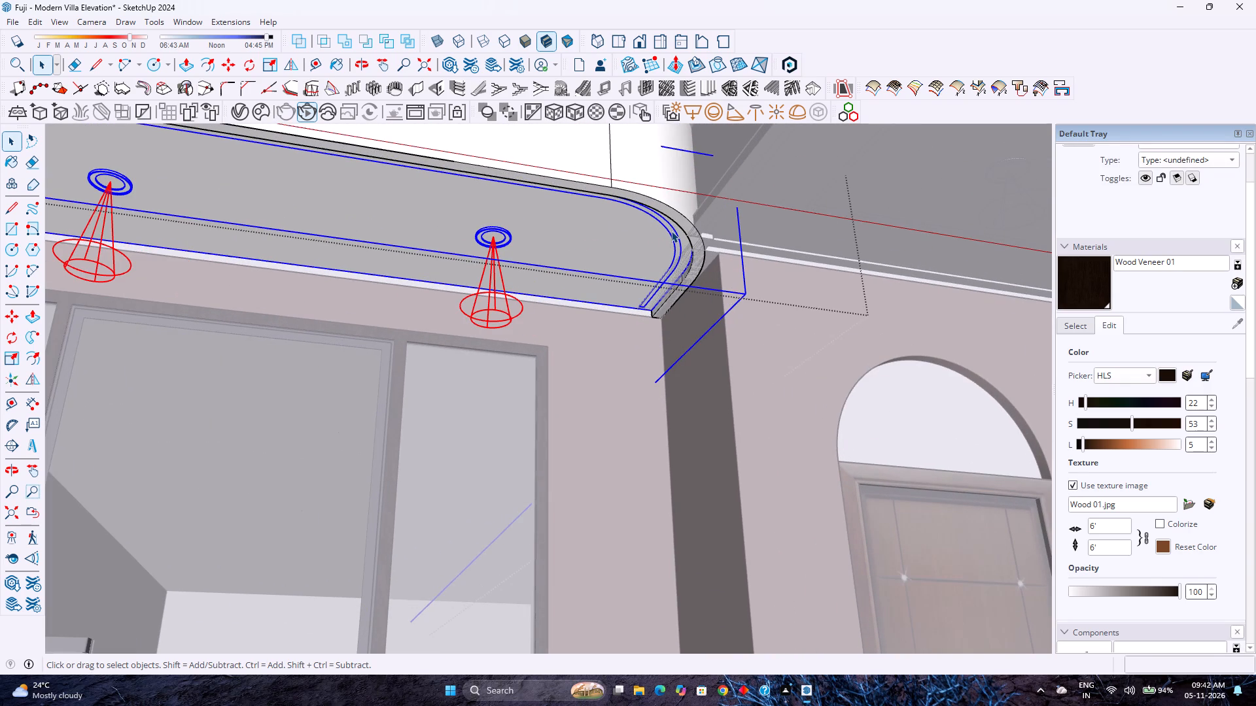
left_click(672, 234)
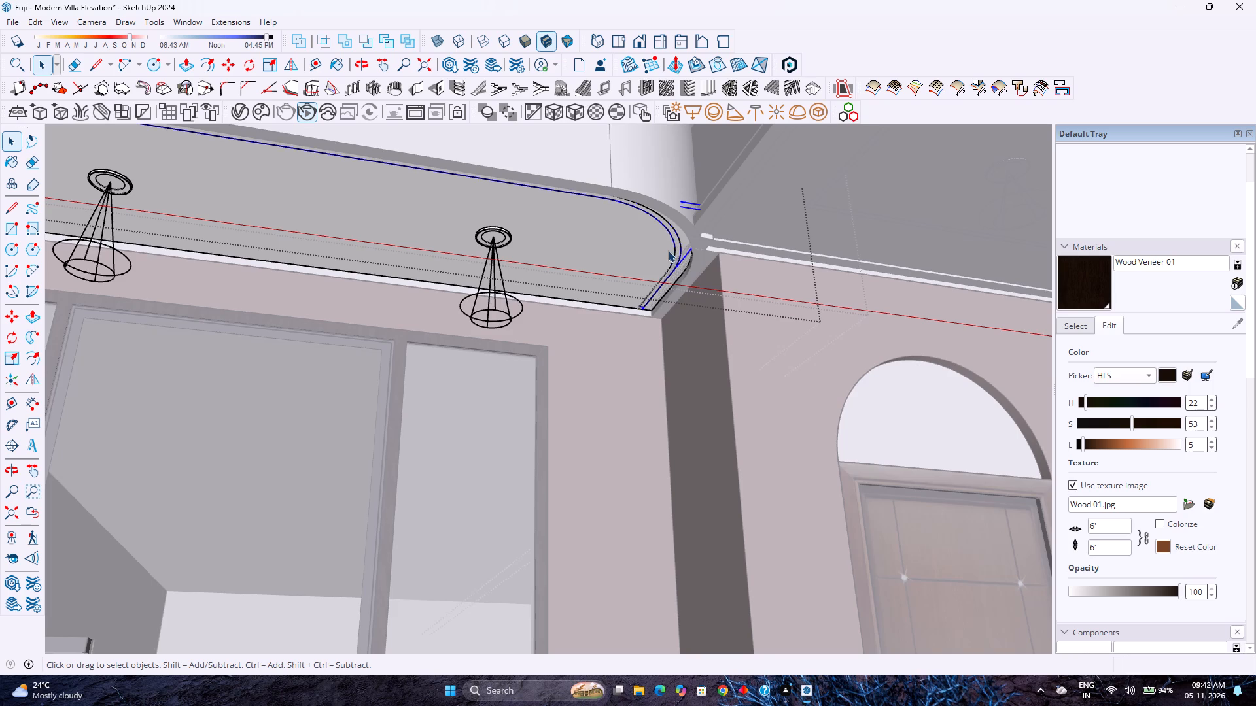
scroll(667, 254, "down", 3)
Create a new Emissive material in the V-Ray Asset Editor.
left_click(247, 108)
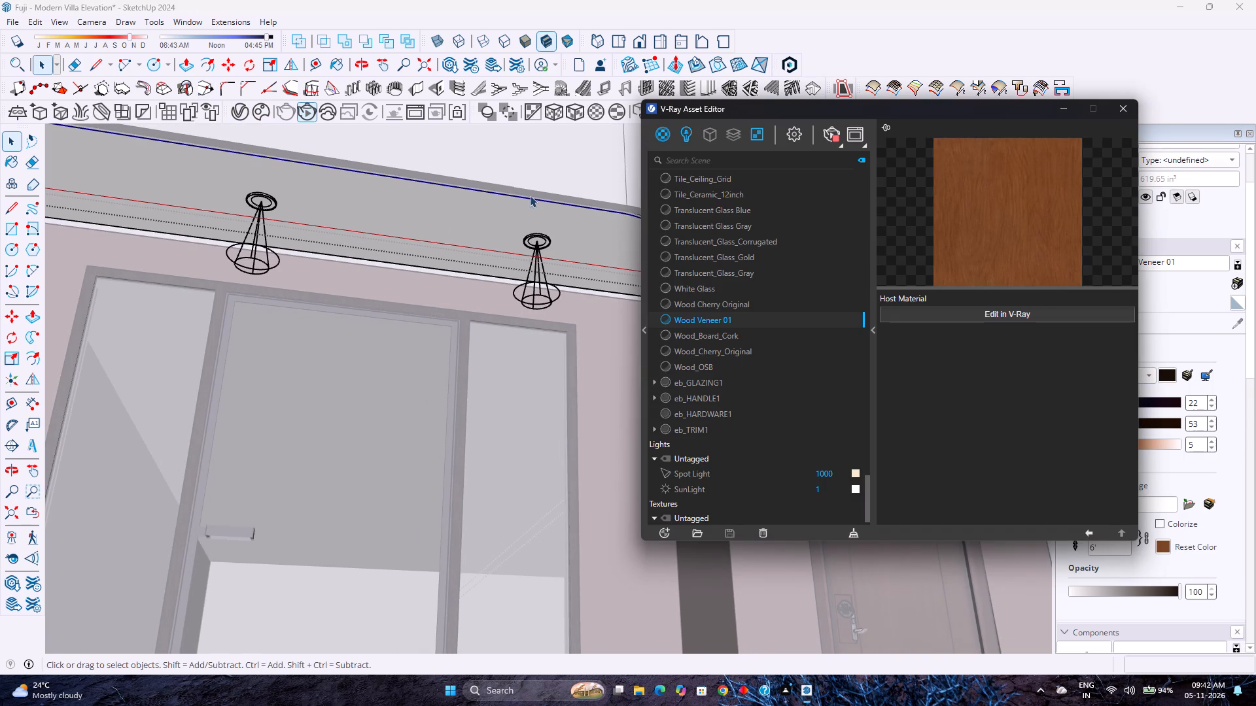
right_click(665, 135)
left_click(702, 171)
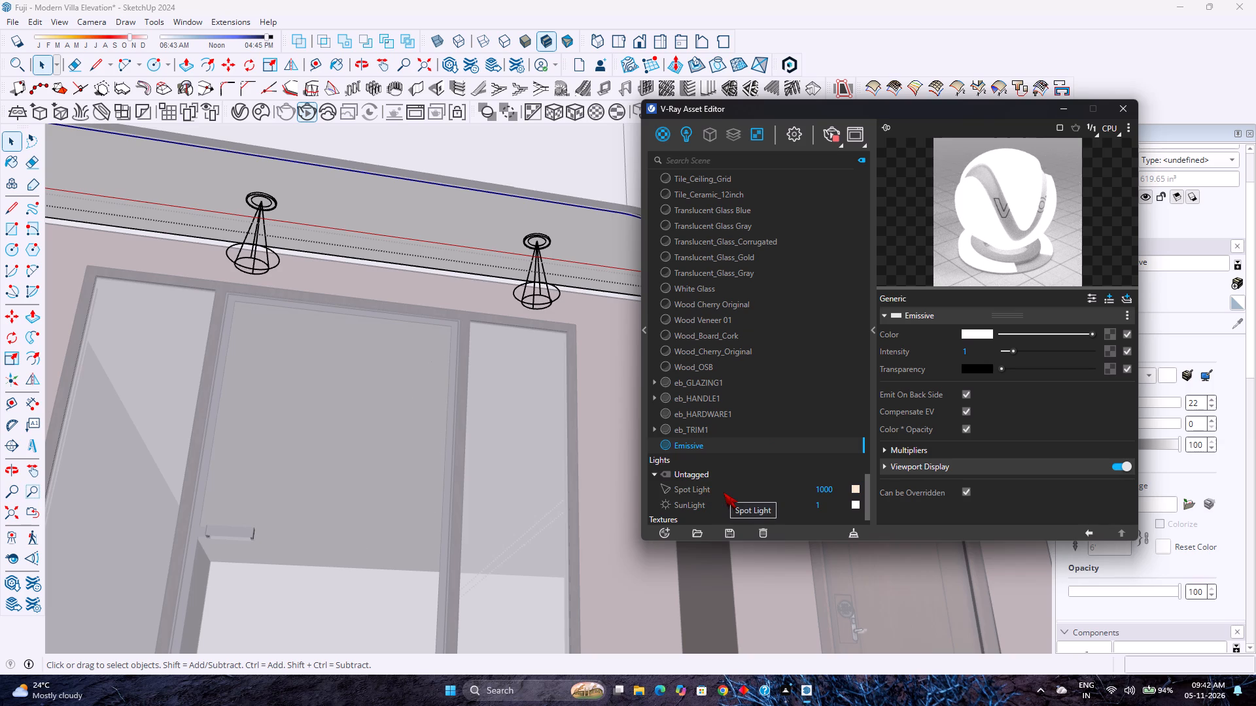
Rename the new Emissive material as False Ceiling Light.
right_click(692, 451)
left_click(721, 349)
key("BackSpace")
key("BackSpace")
key("BackSpace")
key("BackSpace")
key("BackSpace")
key("BackSpace")
key("BackSpace")
key("BackSpace")
key("BackSpace")
key("BackSpace")
key("BackSpace")
key("BackSpace")
key("BackSpace")
key("BackSpace")
key("BackSpace")
key("BackSpace")
key("BackSpace")
key("BackSpace")
key("BackSpace")
key("BackSpace")
type("fasl")
key("BackSpace")
key("BackSpace")
key("BackSpace")
key("BackSpace")
key("BackSpace")
type("False Ceiling")
key("space")
type("Lif")
key("BackSpace")
type("gth")
key("BackSpace")
key("BackSpace")
type("ht")
key("Return")
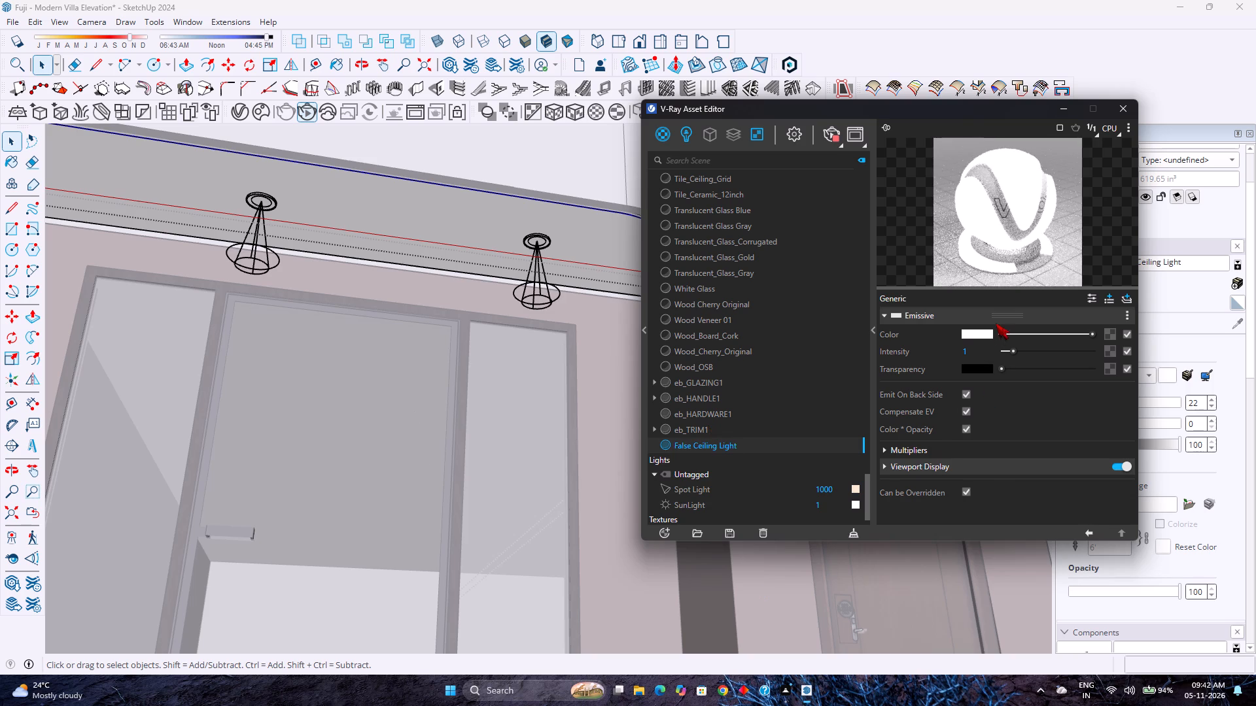
Set the False Ceiling Light material's intensity to 2.4 and its colour to warm cream, R 0.995, G 0.914, B 0.808.
left_click_drag(1011, 346, 1060, 348)
left_click(1032, 347)
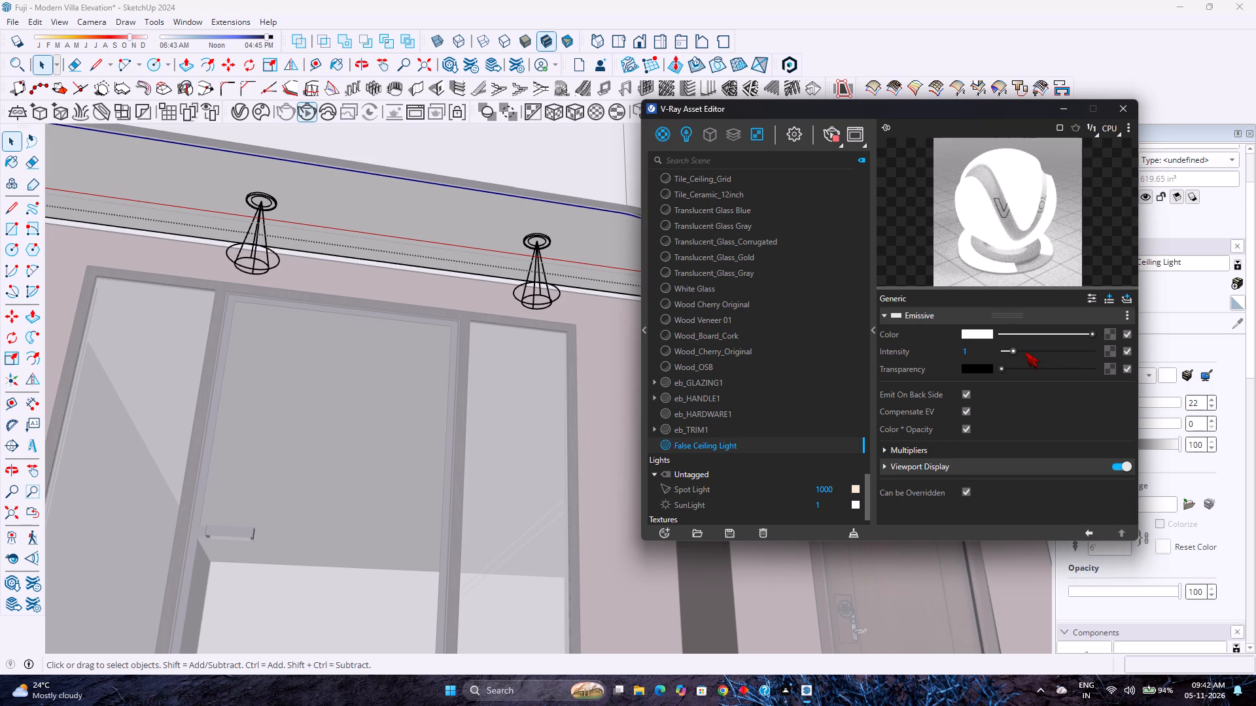
left_click(1025, 352)
left_click(968, 333)
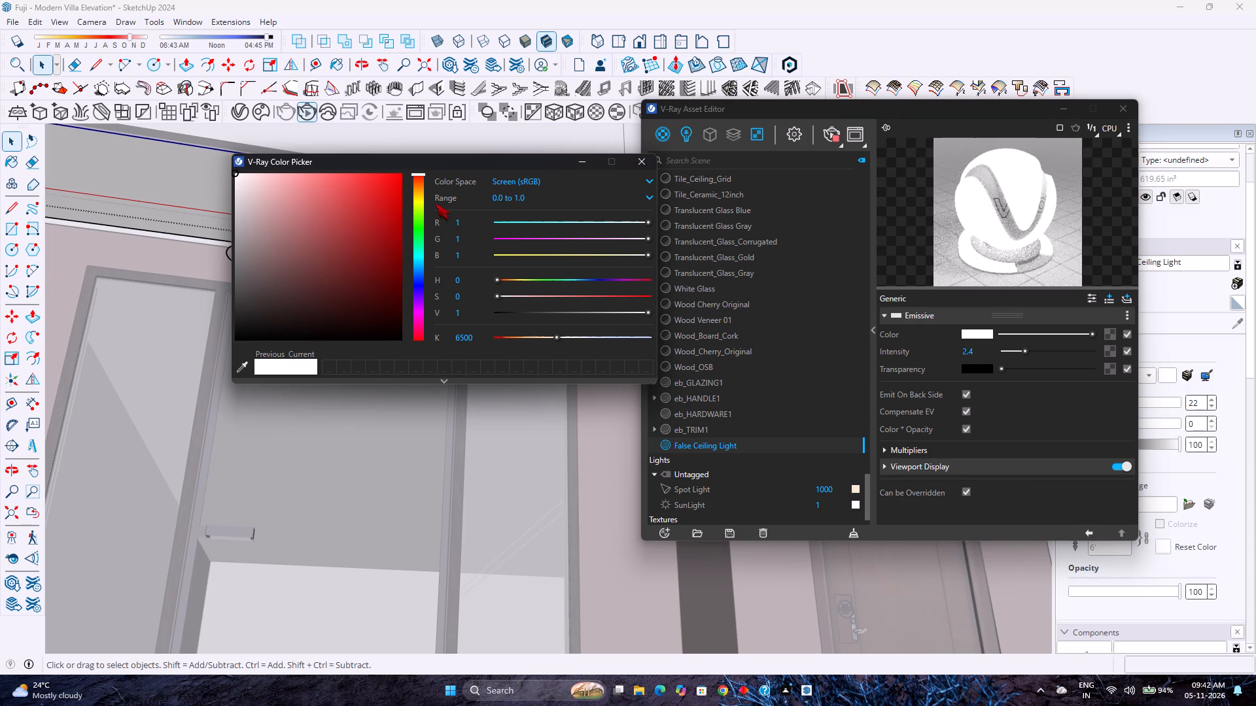
left_click(418, 189)
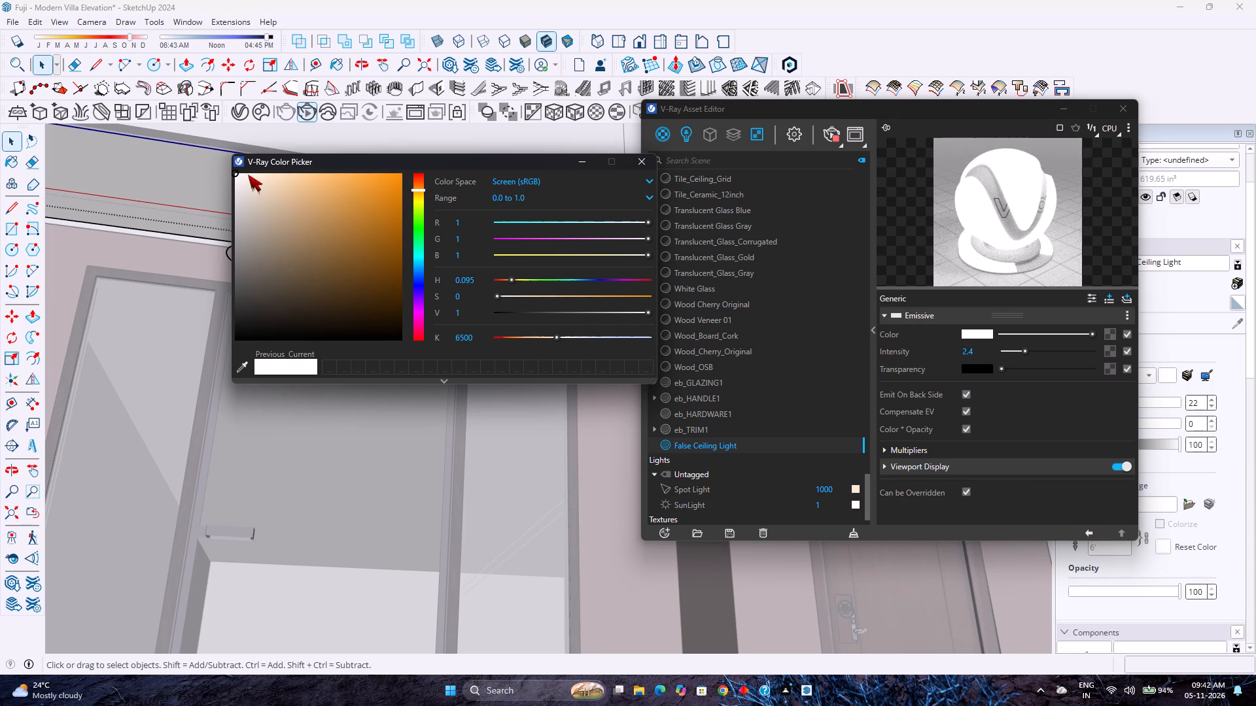
left_click(249, 175)
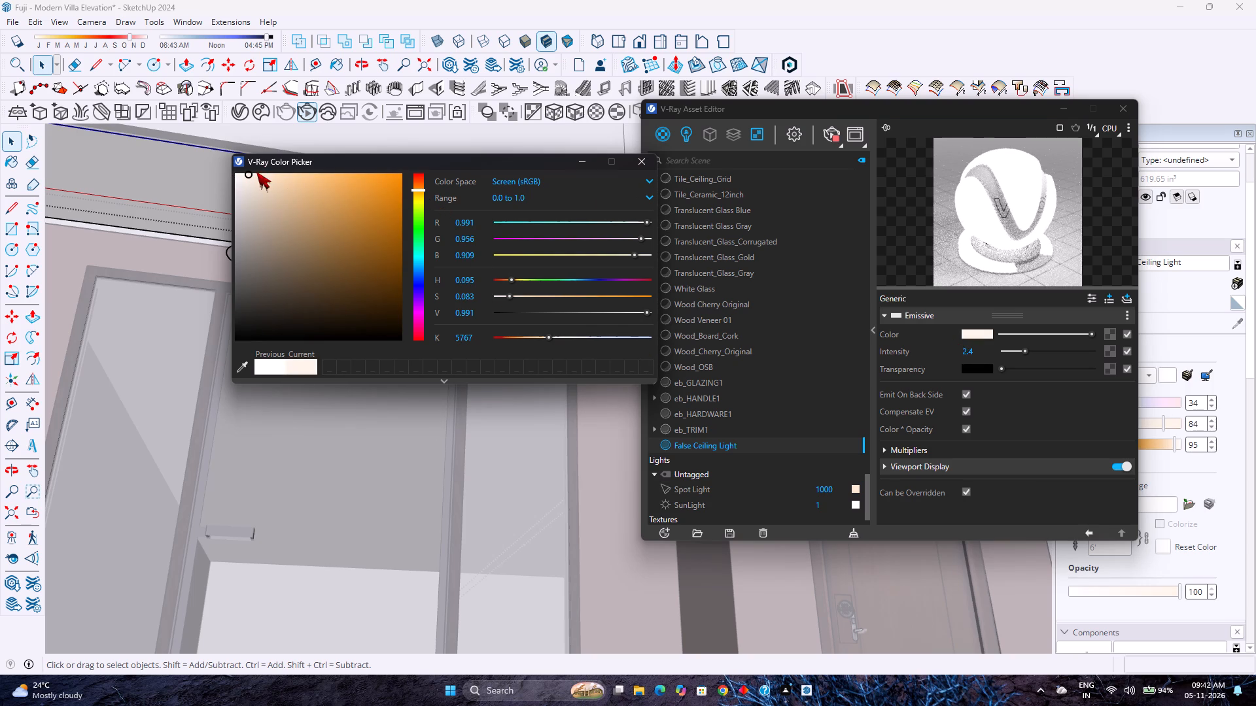
left_click(266, 174)
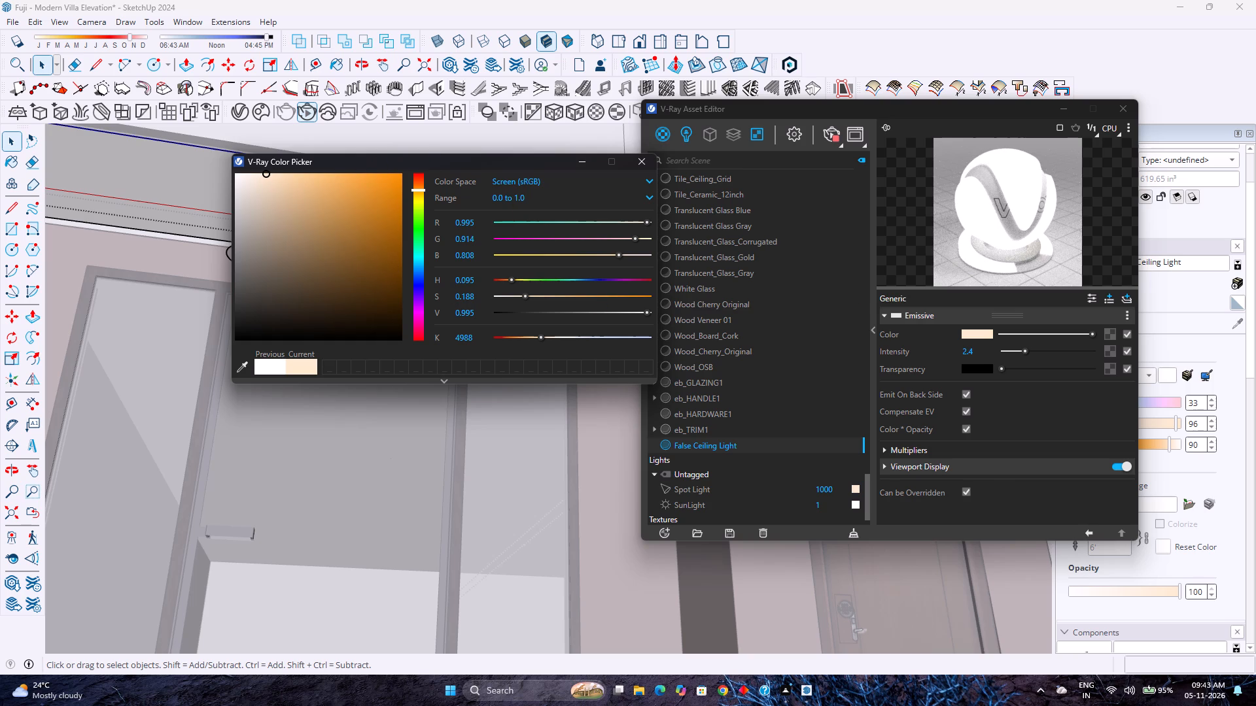
Apply False Ceiling Light to the selected soffit strip and put the V-Ray windows away.
right_click(775, 446)
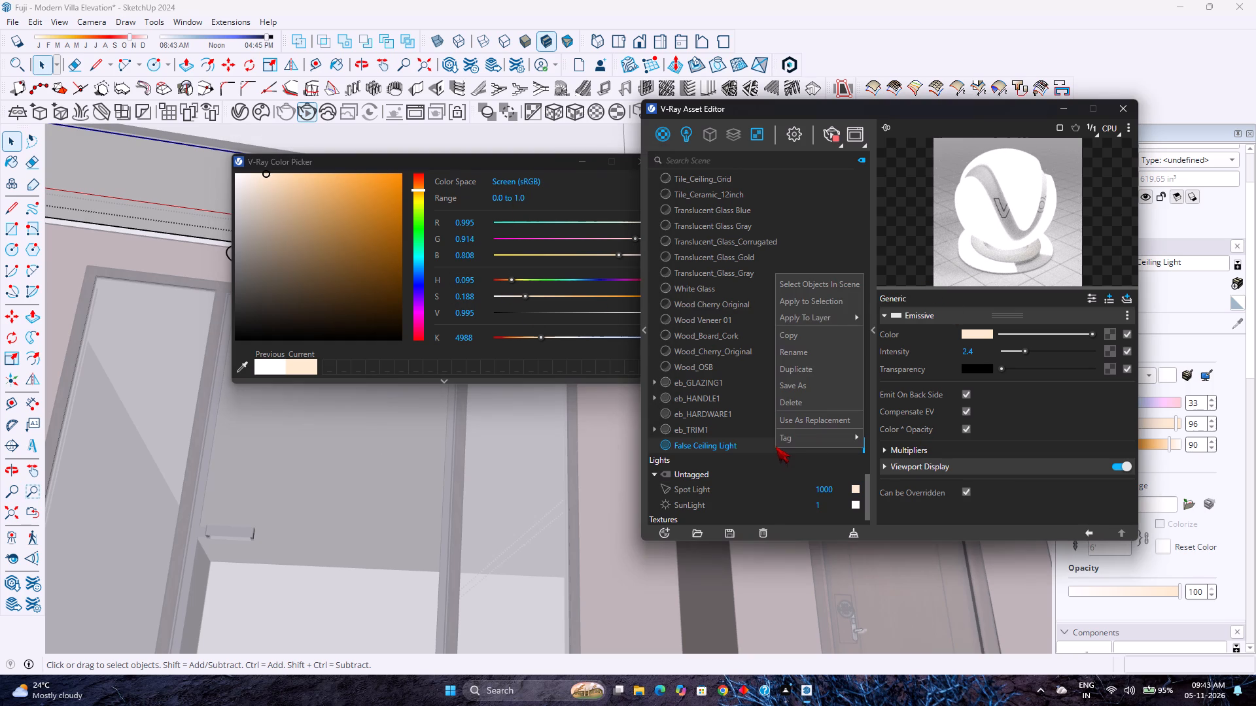
left_click(830, 303)
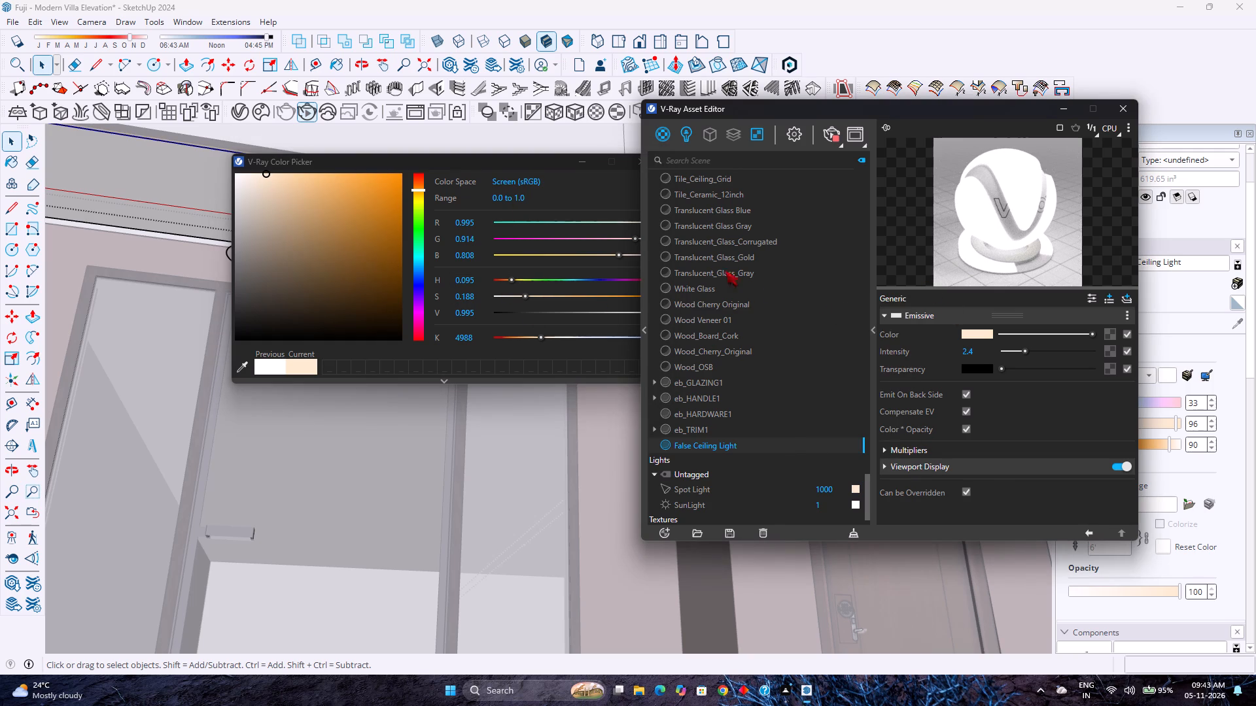
left_click(588, 163)
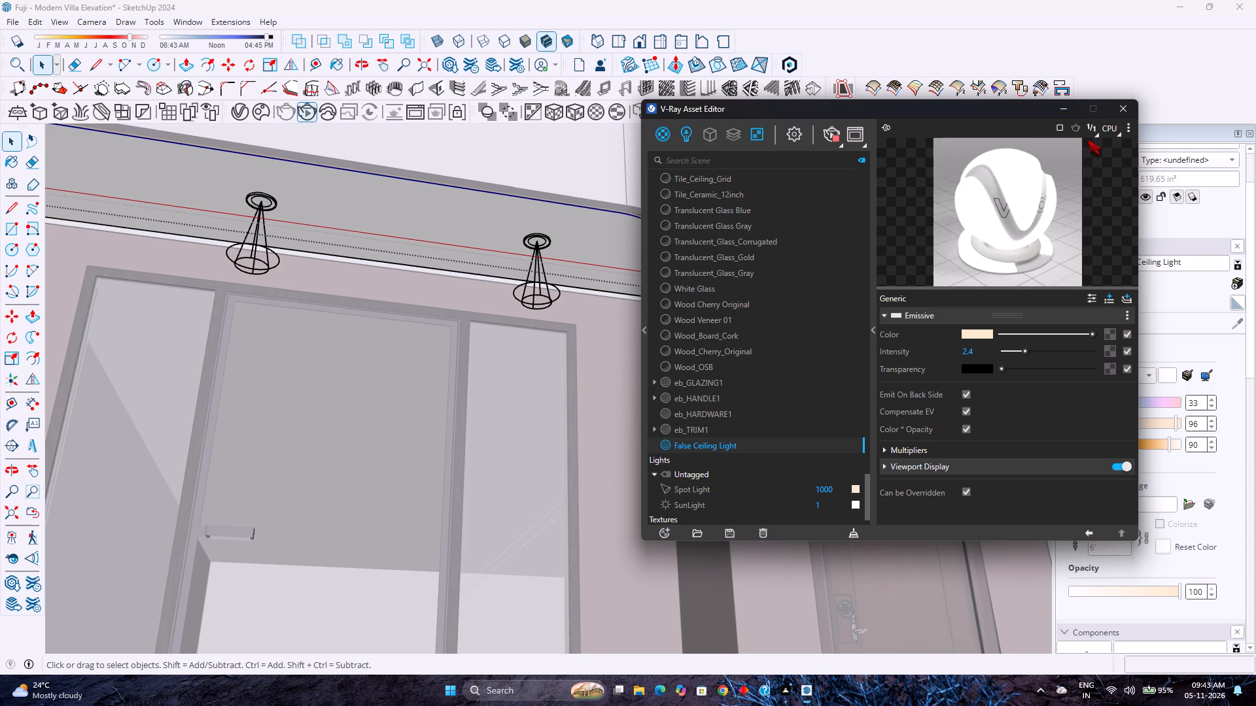
left_click(1065, 117)
Leave the false ceiling's nested editing context so both balconies above the ground floor are accessible again.
middle_click_drag(703, 275, 752, 258)
middle_click(752, 258)
scroll(661, 320, "down", 6)
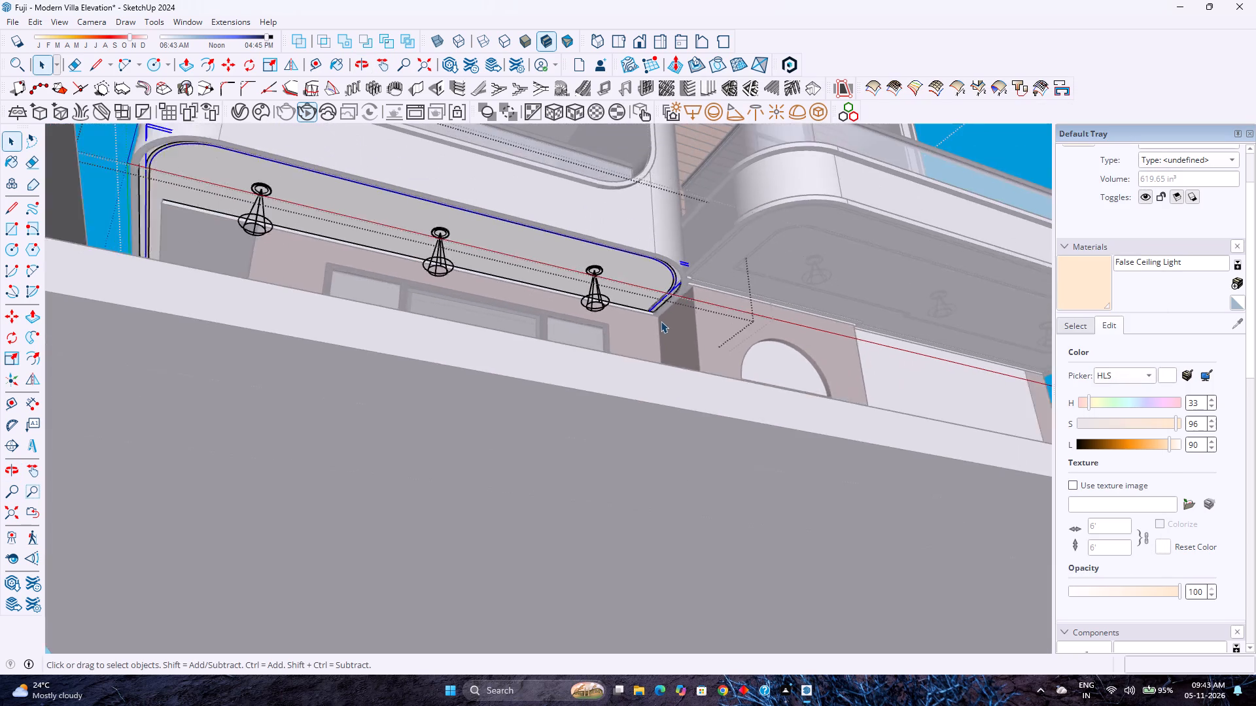
scroll(661, 321, "down", 1)
middle_click_drag(613, 311, 471, 369)
middle_click(471, 369)
middle_click(469, 371)
middle_click_drag(465, 377, 457, 404)
middle_click(457, 404)
scroll(459, 420, "down", 3)
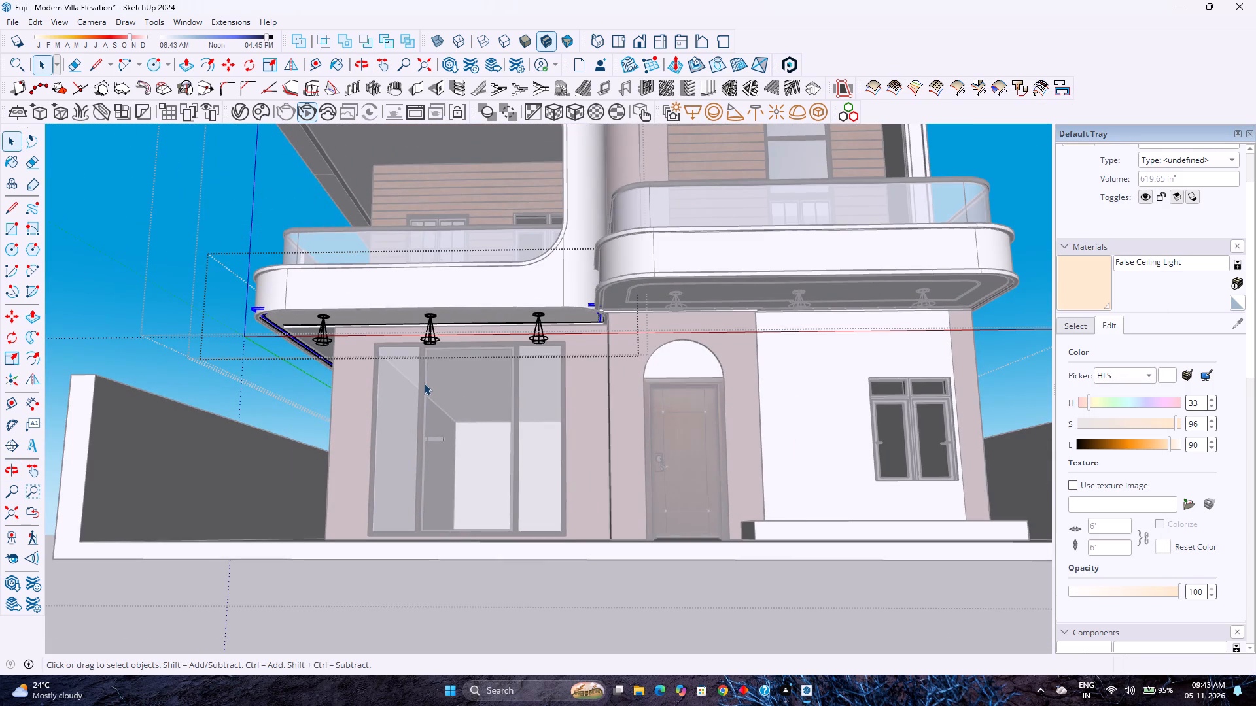
key("Escape")
scroll(379, 347, "up", 6)
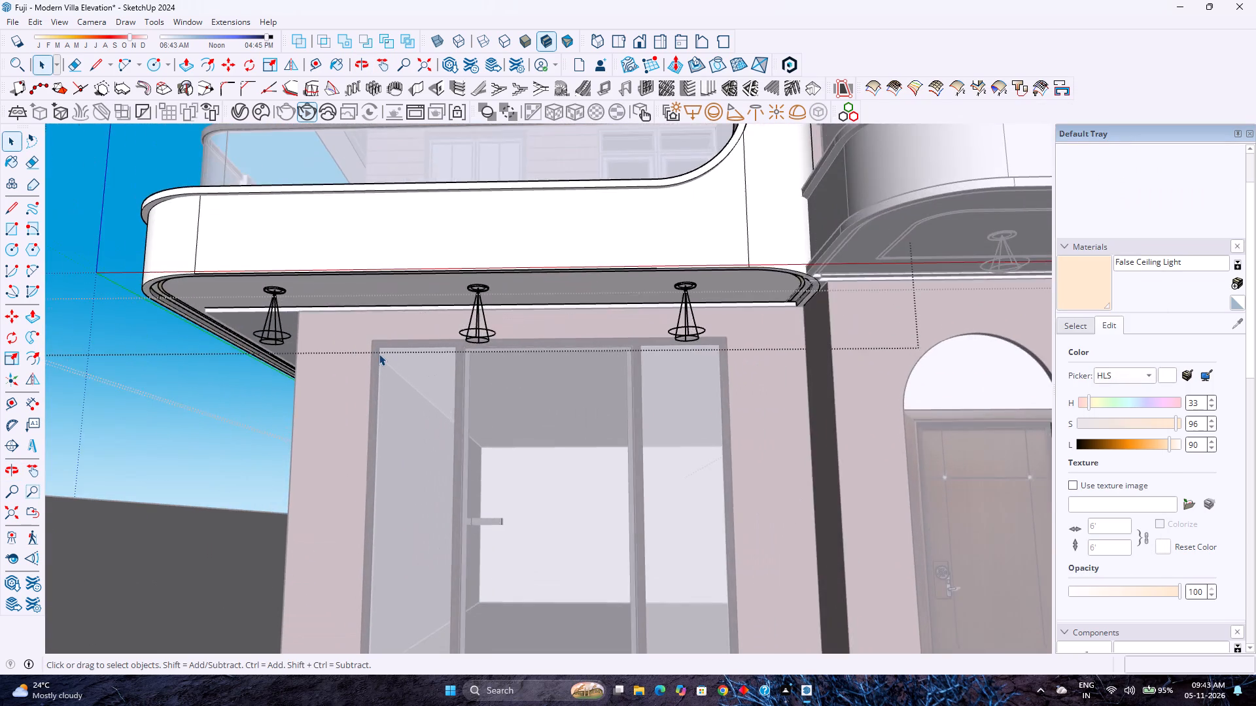
scroll(379, 354, "down", 2)
key("Escape")
scroll(348, 352, "down", 3)
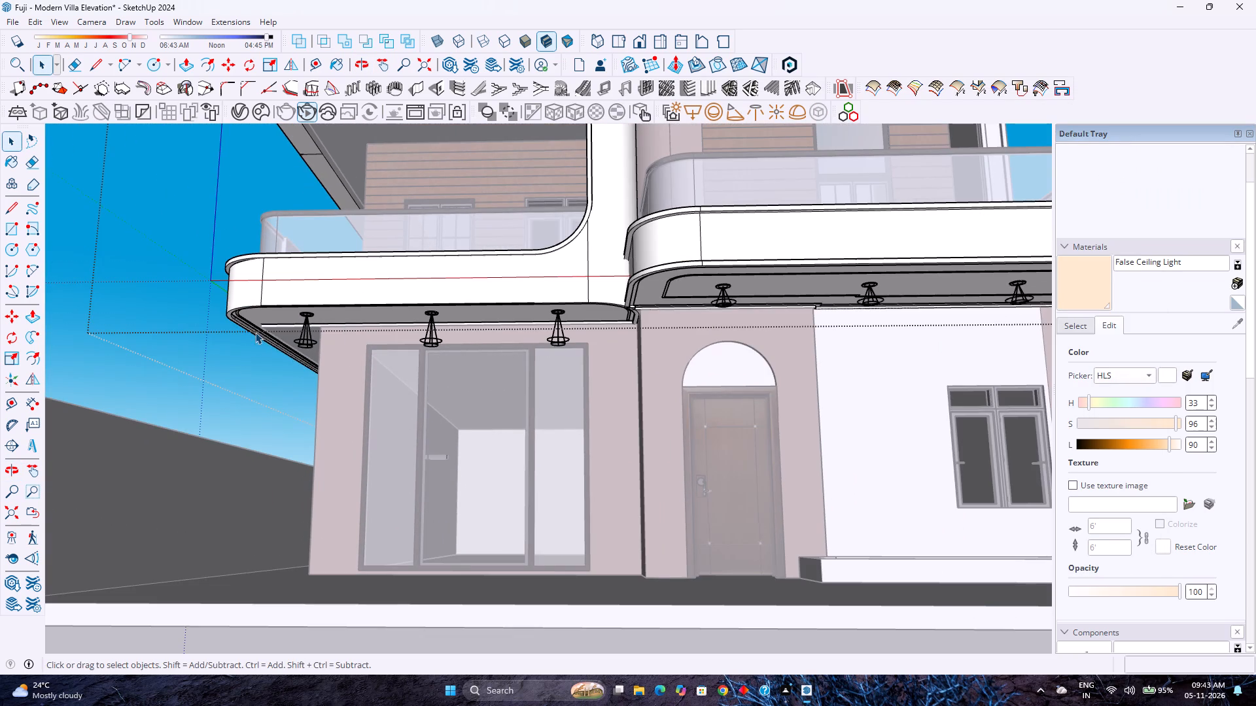
Apply the False Ceiling Light material to the nested soffit strip under the balcony above the arched entrance door, and put the V-Ray Asset Editor away.
middle_click_drag(572, 317, 504, 294)
middle_click(504, 294)
scroll(587, 280, "up", 9)
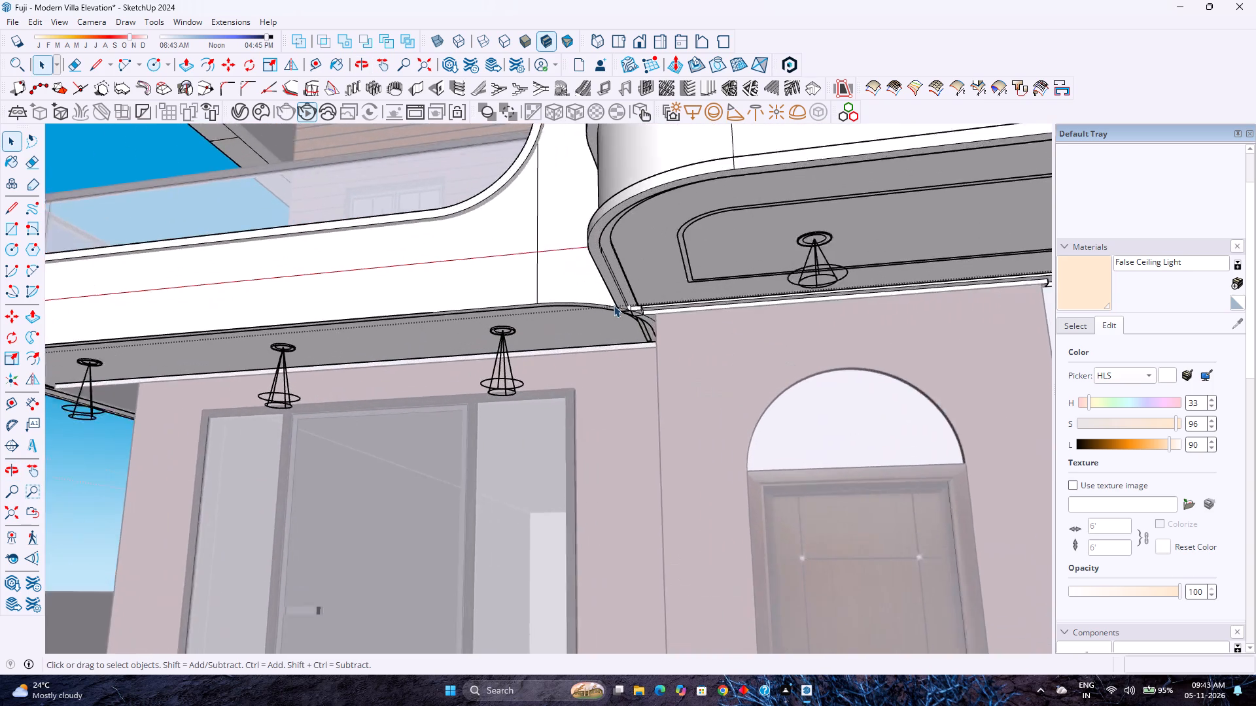
scroll(614, 305, "up", 9)
middle_click_drag(616, 309, 686, 413)
middle_click(686, 413)
scroll(684, 404, "down", 2)
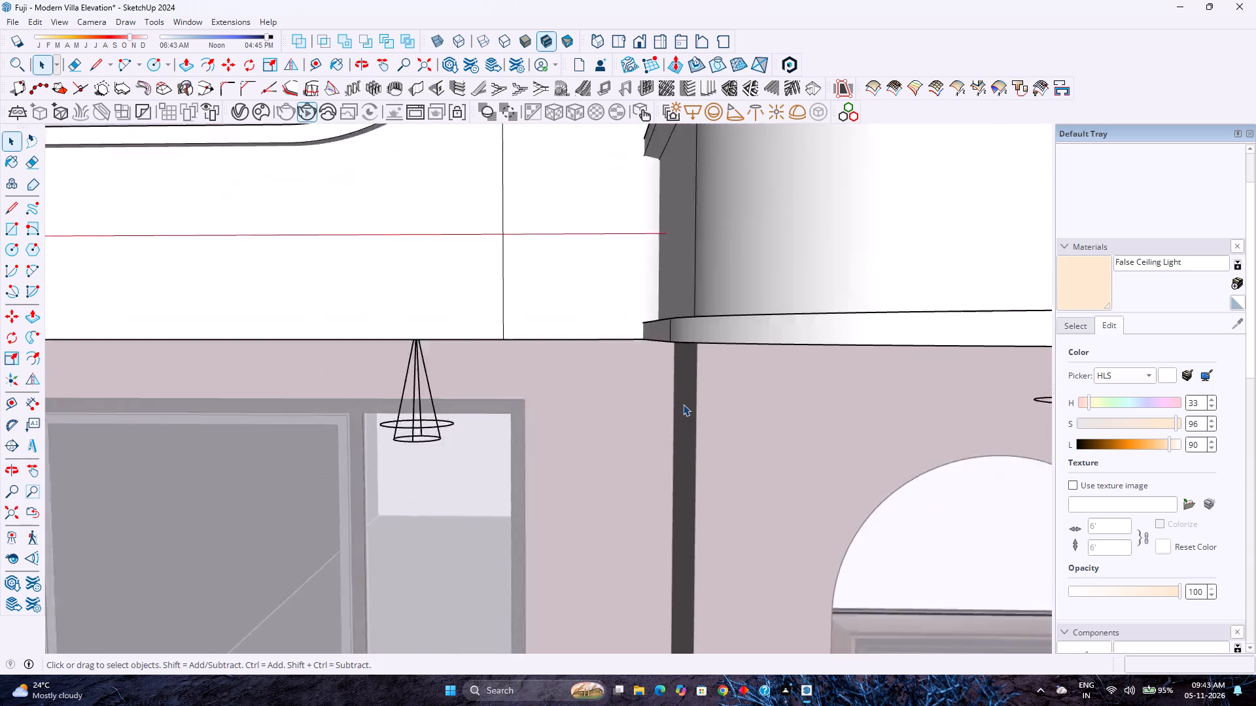
scroll(683, 404, "down", 8)
middle_click_drag(691, 405, 630, 346)
middle_click_drag(627, 343, 646, 319)
middle_click(646, 319)
middle_click(646, 319)
scroll(648, 319, "down", 4)
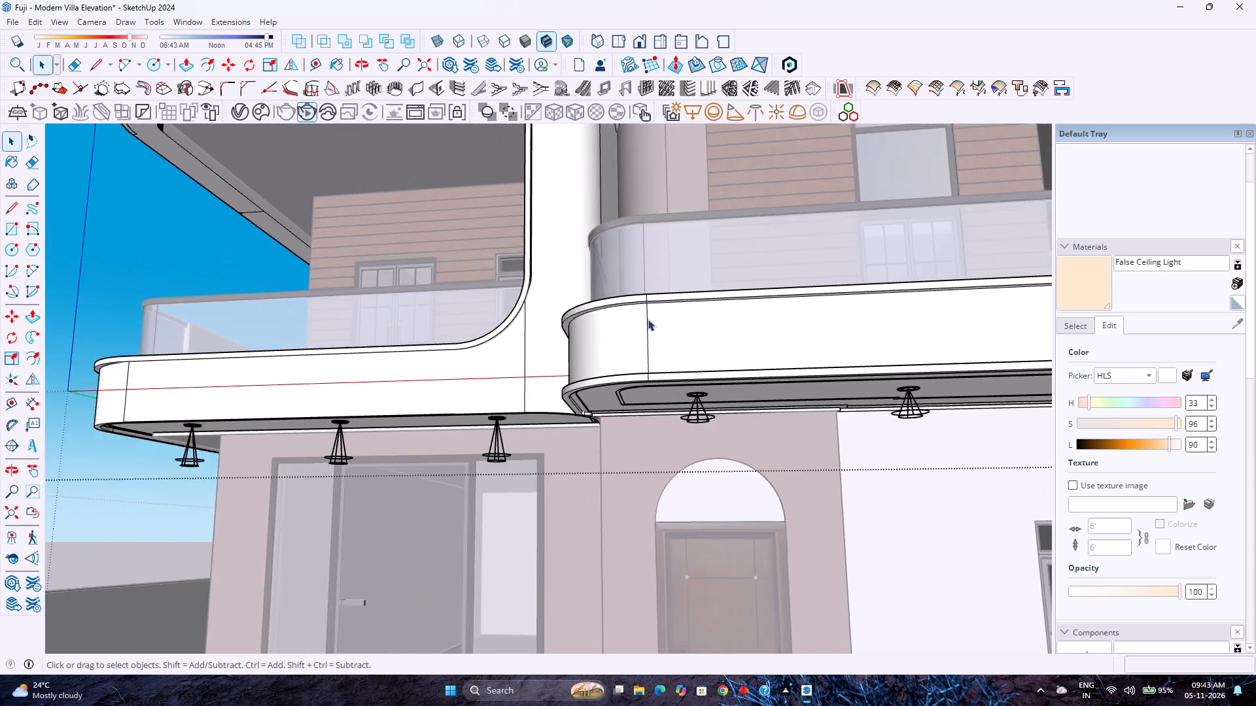
scroll(648, 319, "down", 4)
middle_click_drag(705, 367, 613, 311)
middle_click(613, 311)
scroll(644, 412, "up", 2)
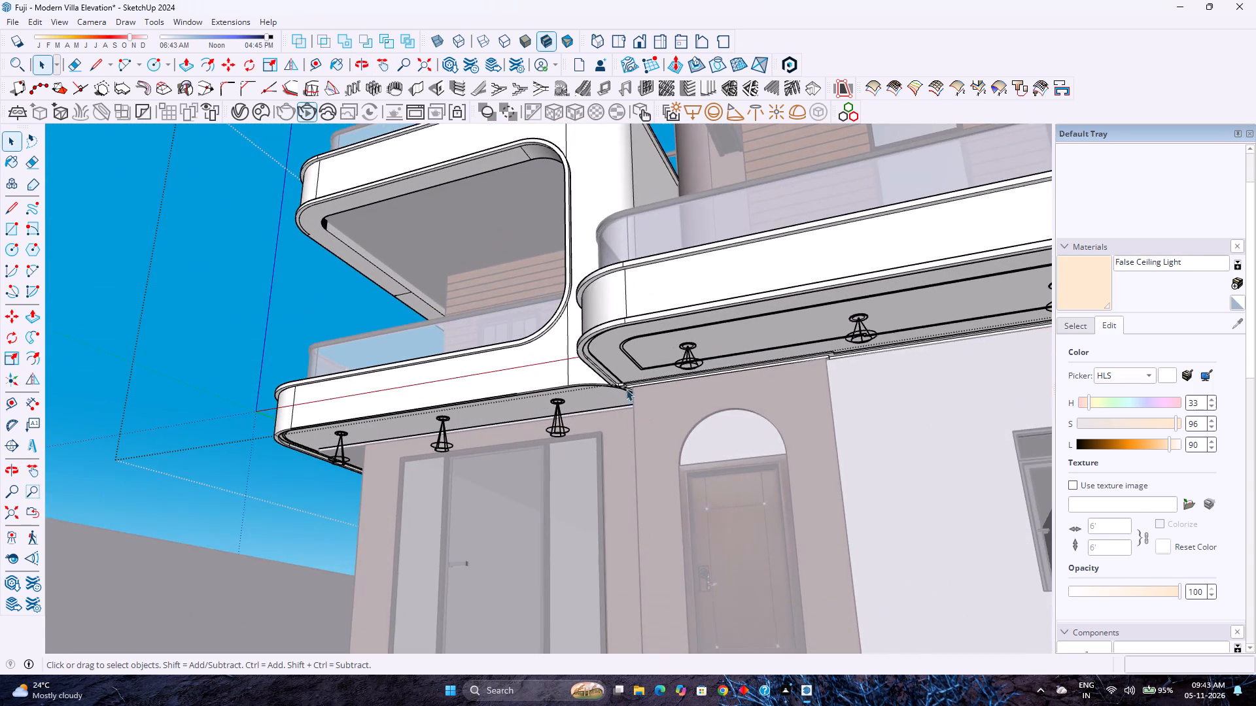
scroll(623, 384, "up", 12)
middle_click_drag(621, 356, 661, 431)
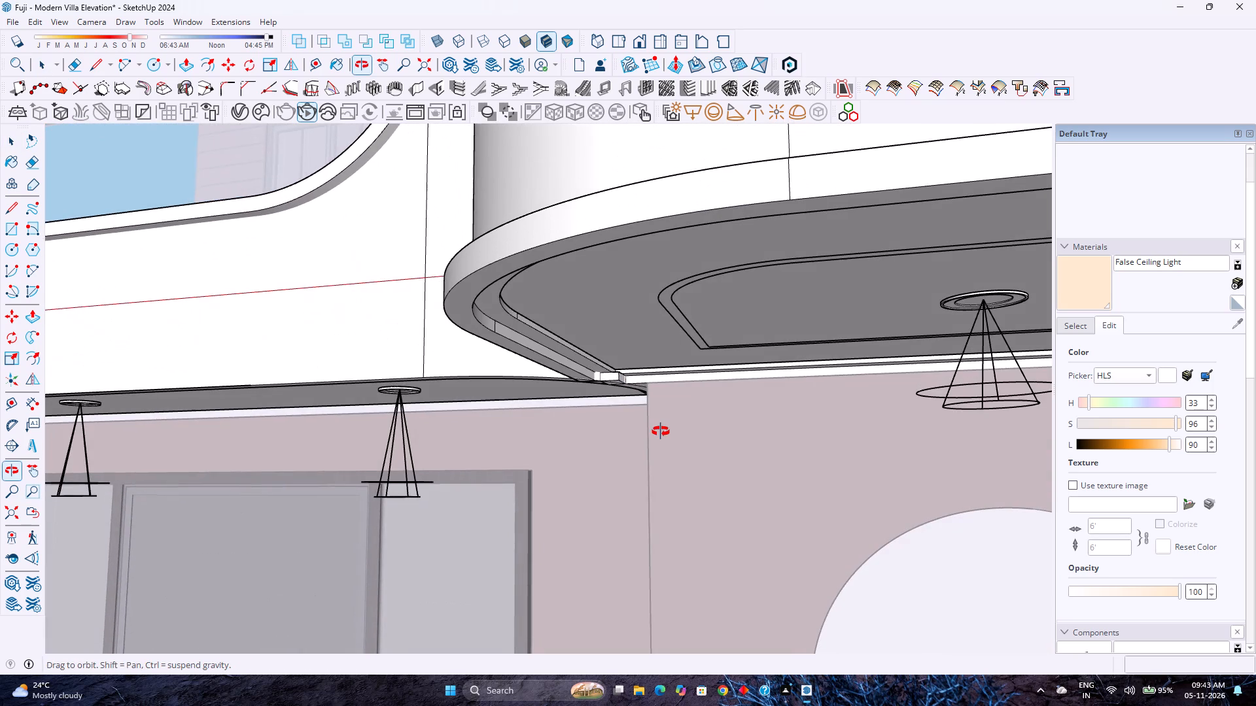
middle_click_drag(661, 431, 657, 431)
middle_click(657, 431)
double_click(648, 316)
scroll(660, 311, "up", 3)
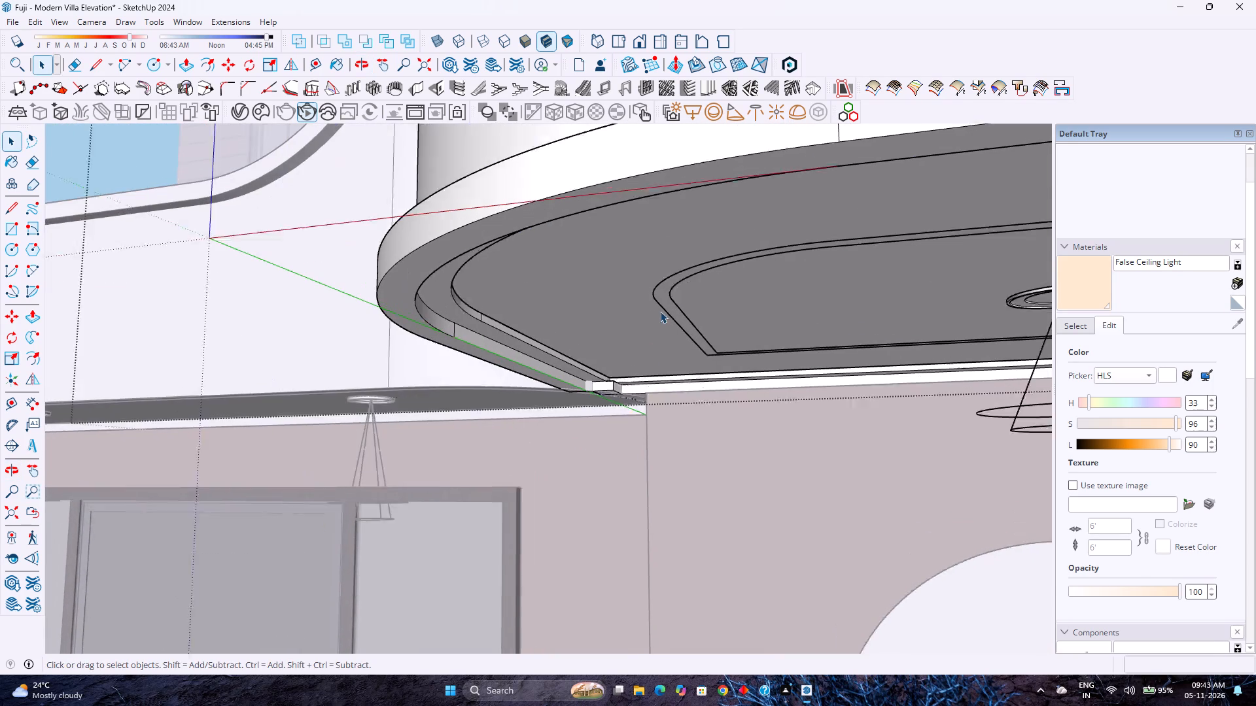
scroll(660, 311, "up", 1)
left_click(669, 291)
left_click(669, 291)
left_click(669, 291)
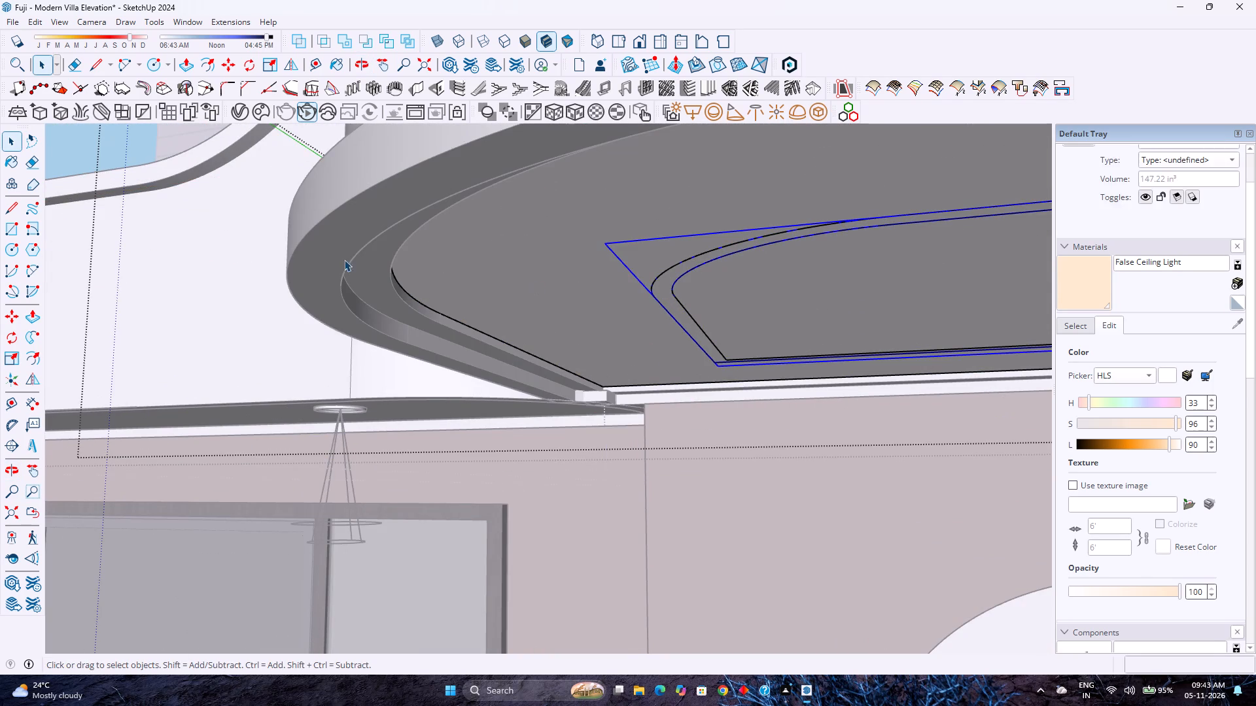
left_click(235, 104)
right_click(686, 446)
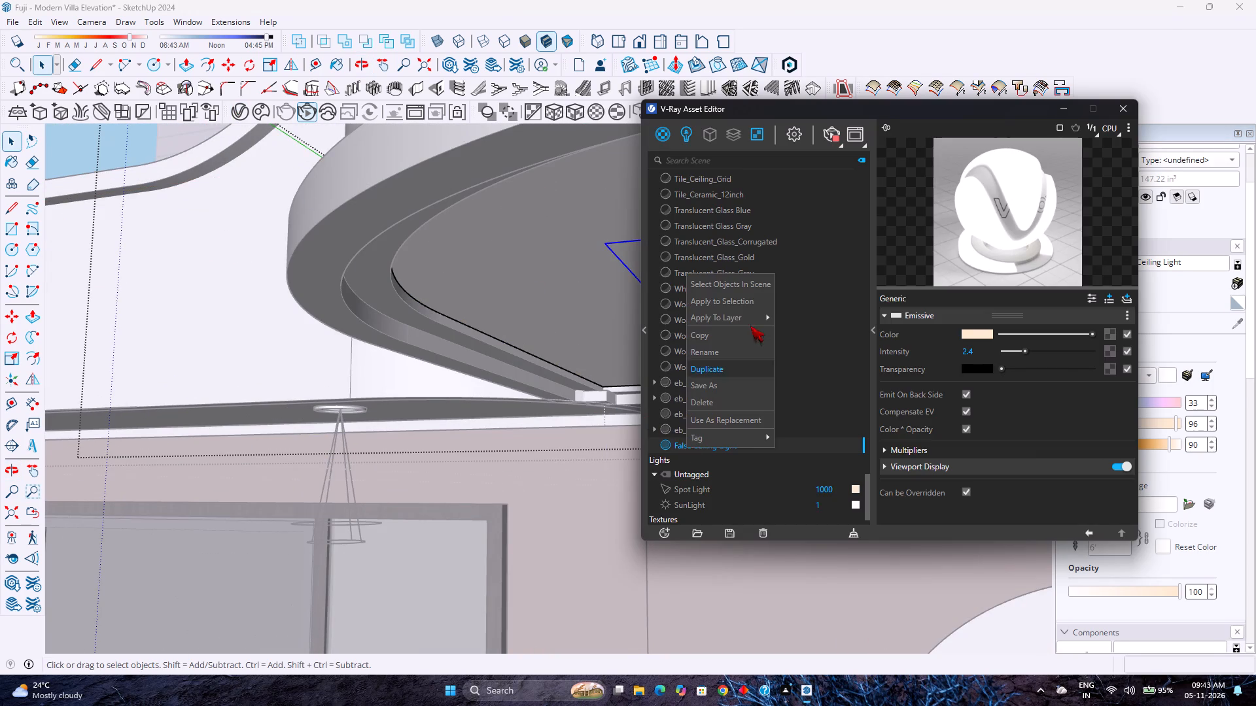
left_click(729, 295)
scroll(321, 452, "down", 4)
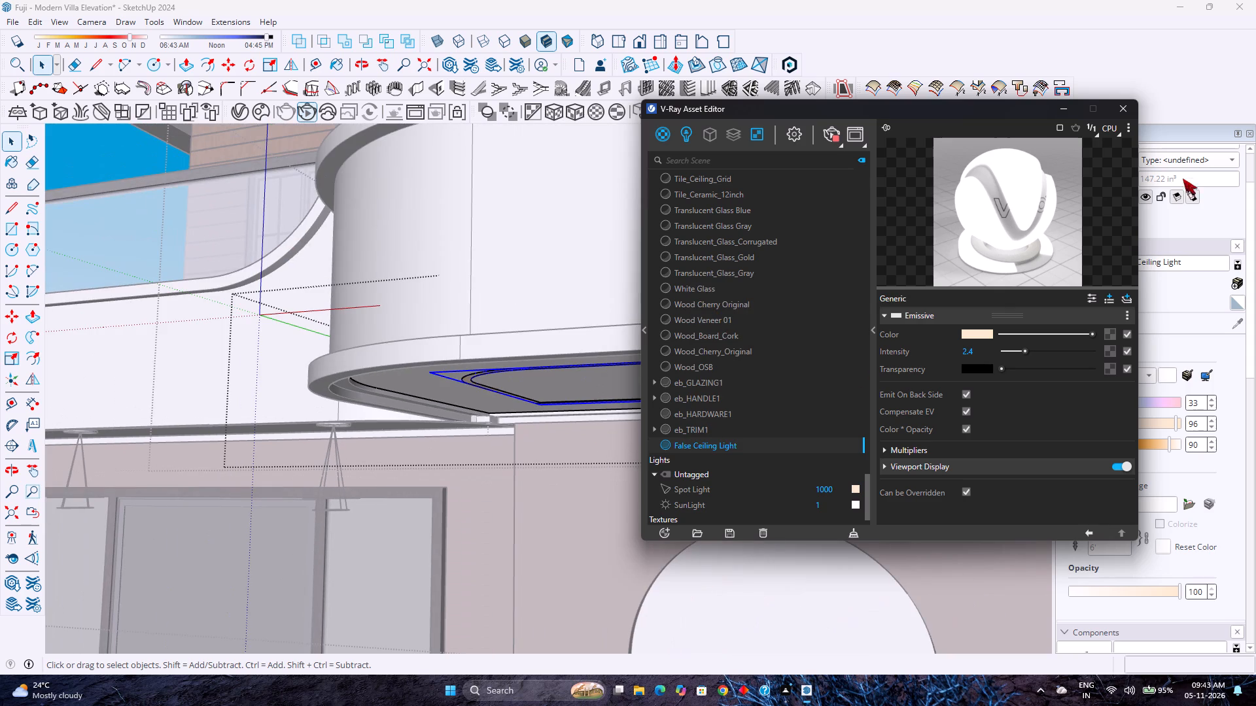
left_click(1062, 112)
Leave the entrance balcony's nested editing contexts to return to the whole model.
middle_click_drag(542, 365, 592, 290)
middle_click(592, 290)
scroll(592, 314, "down", 5)
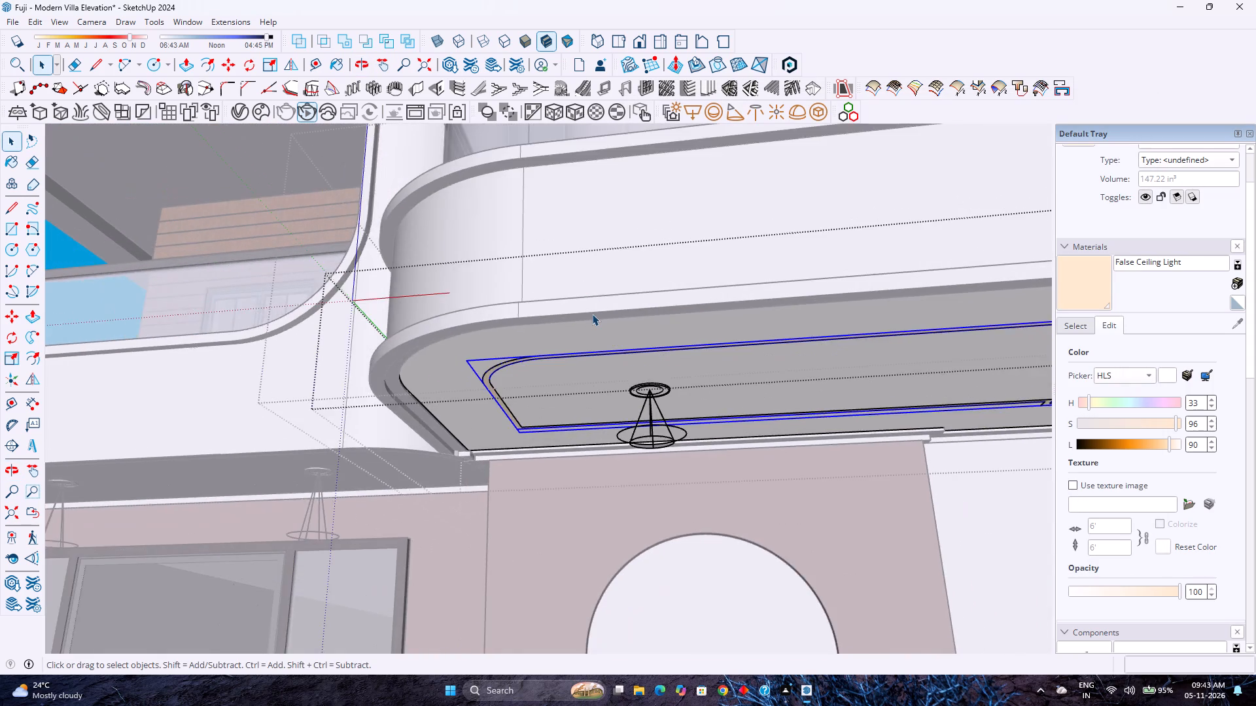
scroll(592, 314, "down", 3)
key("Escape")
scroll(567, 336, "down", 11)
middle_click_drag(506, 390, 555, 379)
middle_click(555, 379)
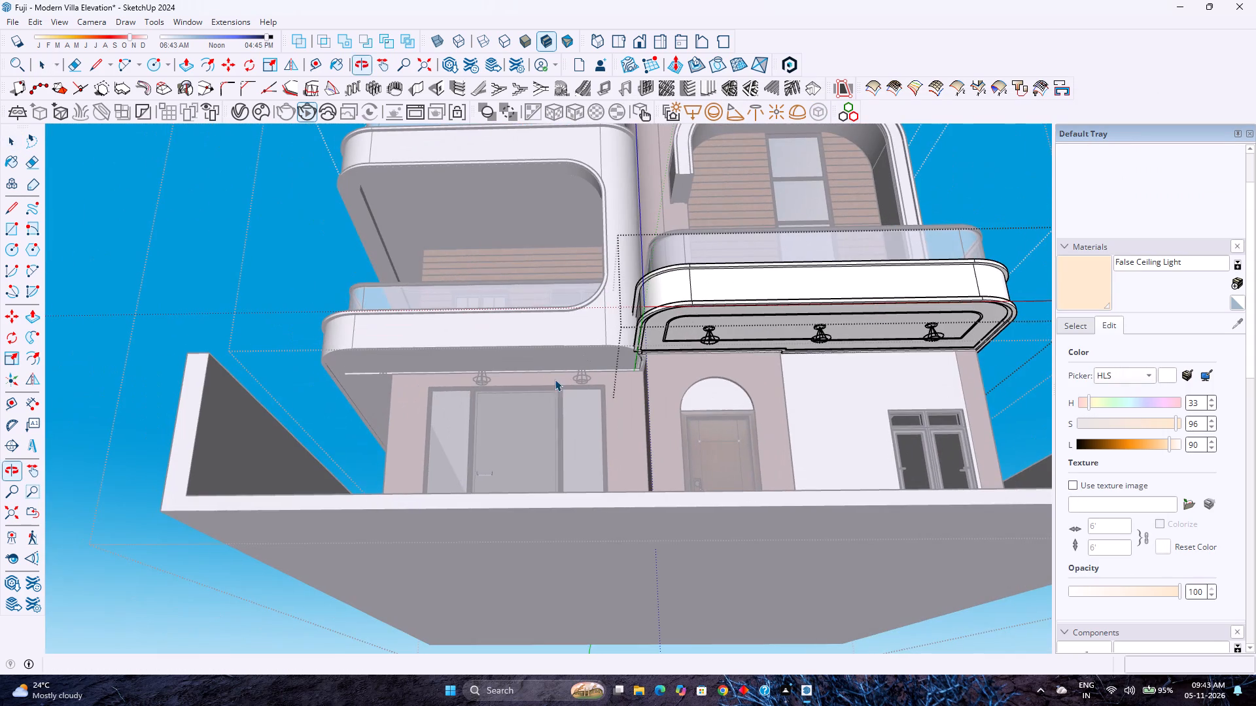
key("Escape")
key("Escape")
Examine both balconies' soffit strips in the V-Ray render from a close low view, and put the frame buffer away.
scroll(575, 360, "up", 3)
middle_click_drag(664, 350, 594, 364, "shift")
middle_click_drag(567, 365, 536, 368, "shift")
middle_click(536, 368, "shift")
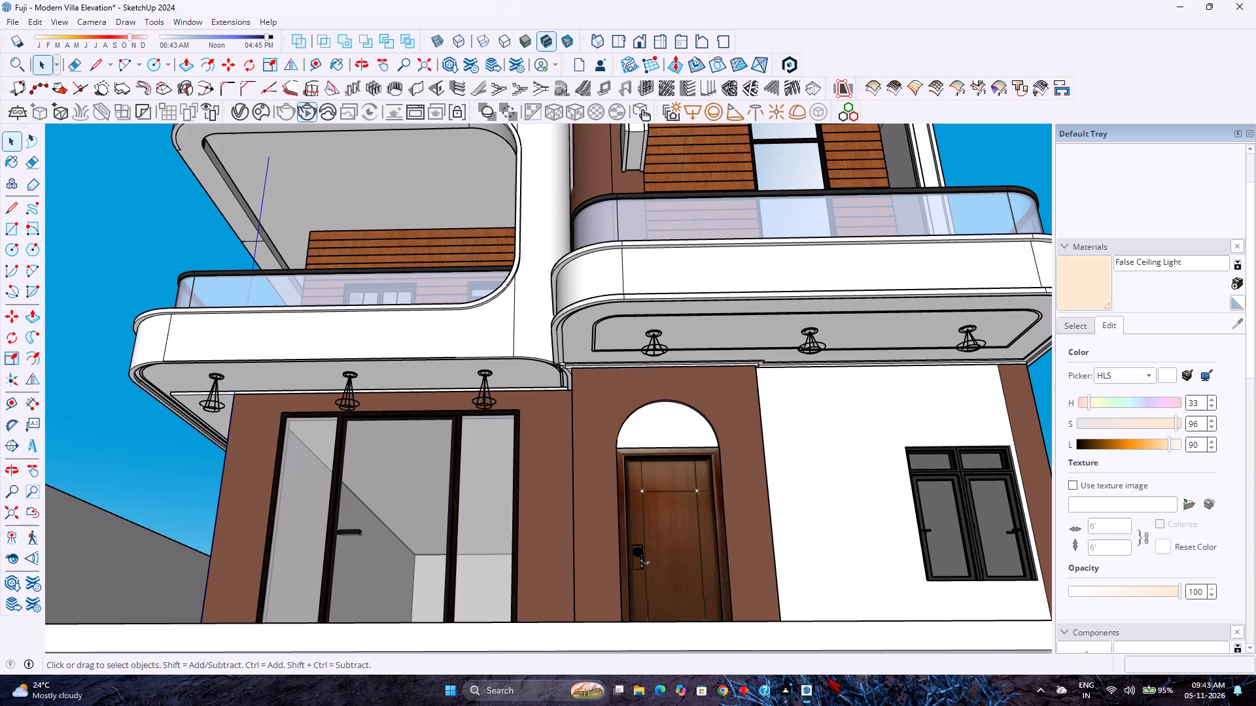
left_click(811, 641)
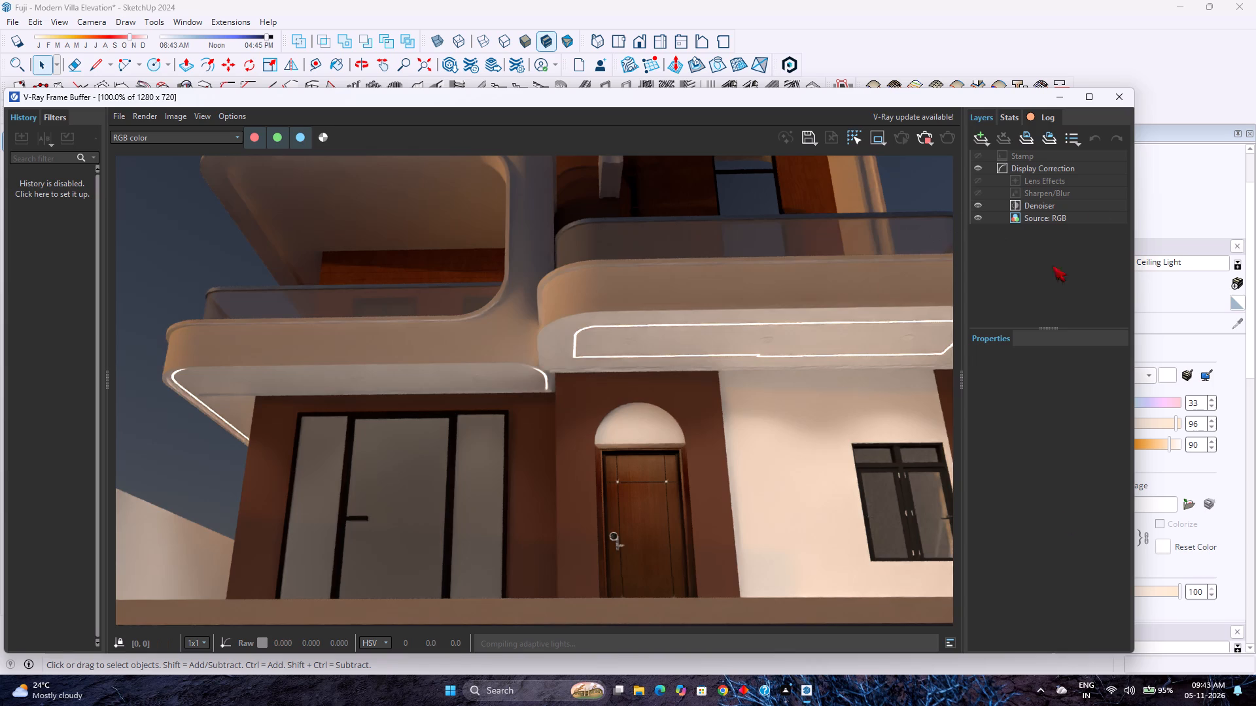
left_click(1070, 99)
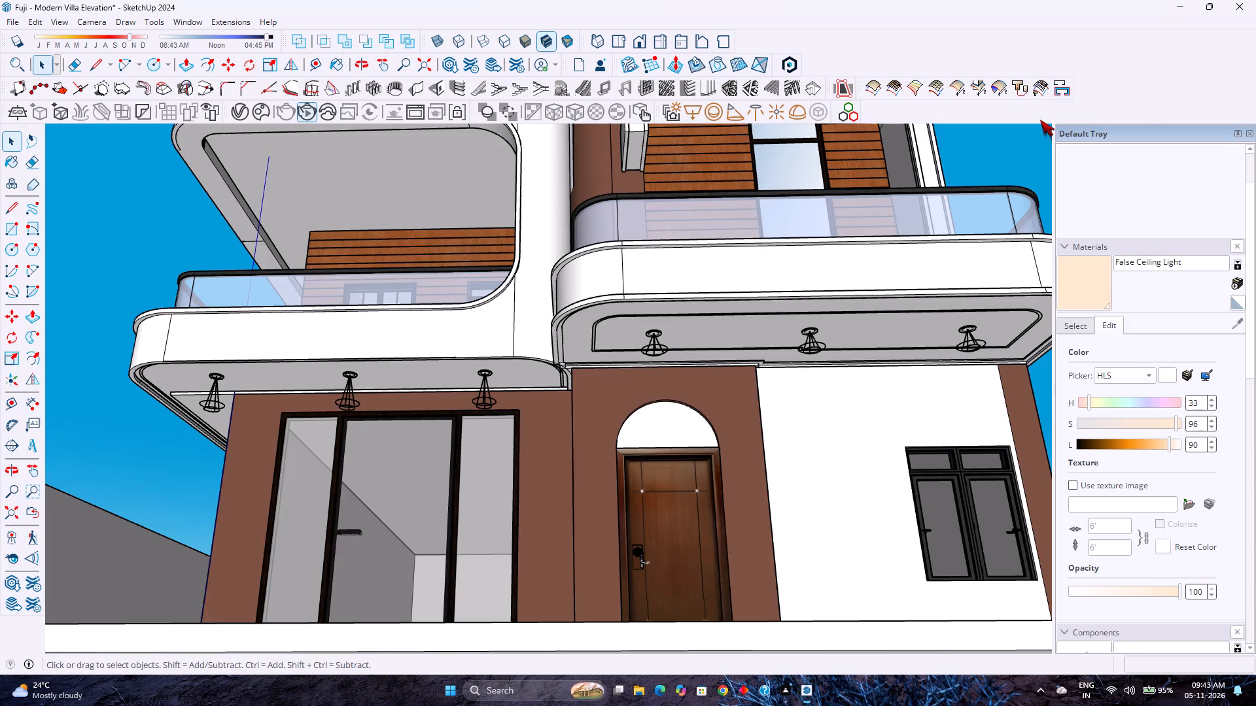
Frame the whole villa's front elevation and save the model.
scroll(792, 263, "down", 7)
middle_click_drag(781, 261, 753, 343)
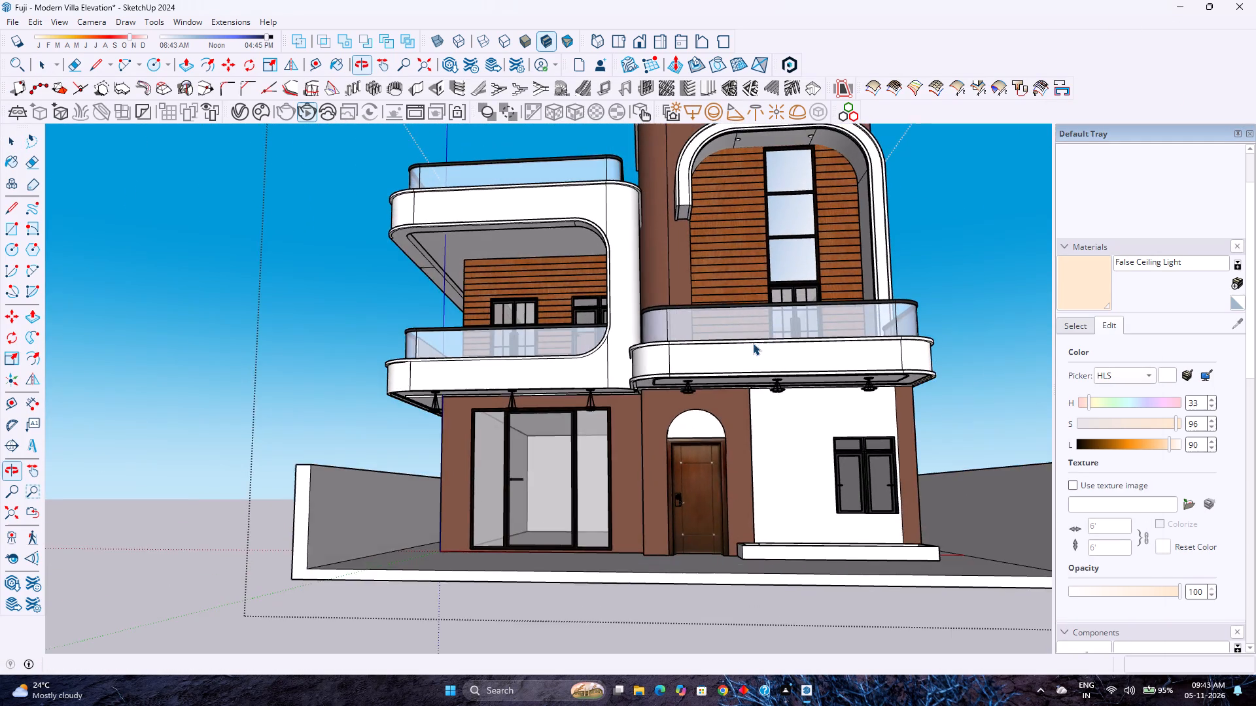
scroll(753, 335, "down", 3)
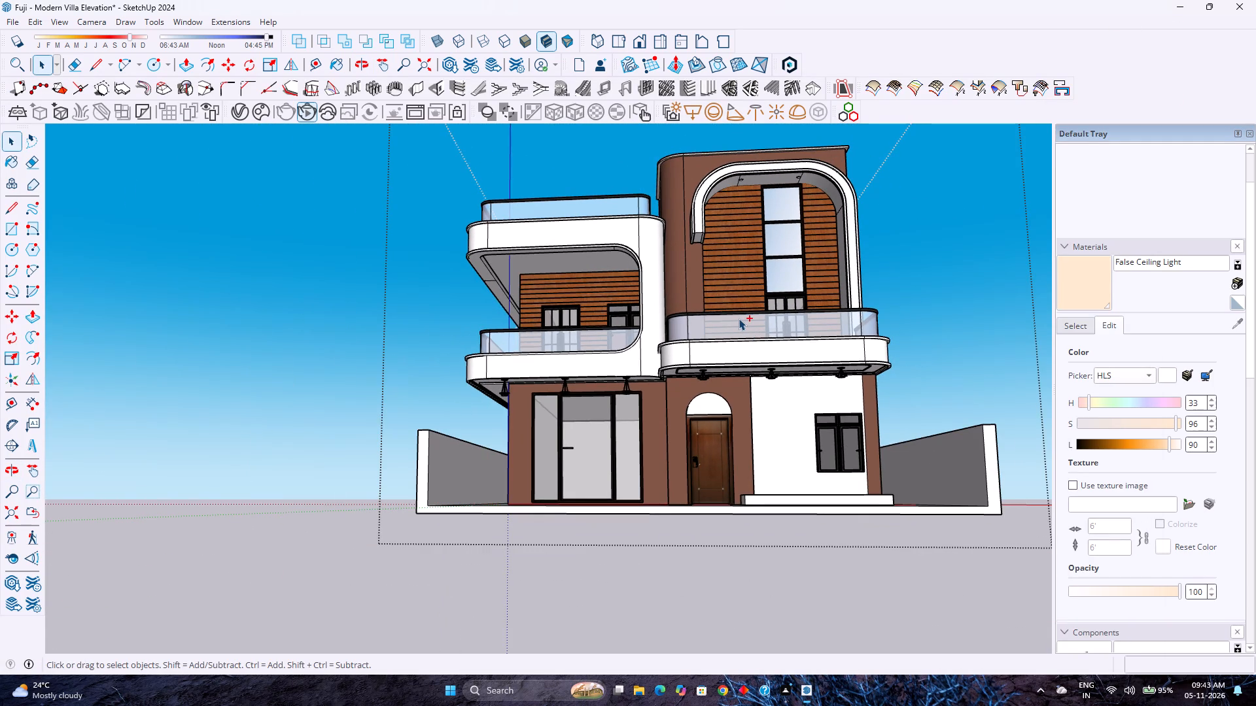
key("ctrl+s")
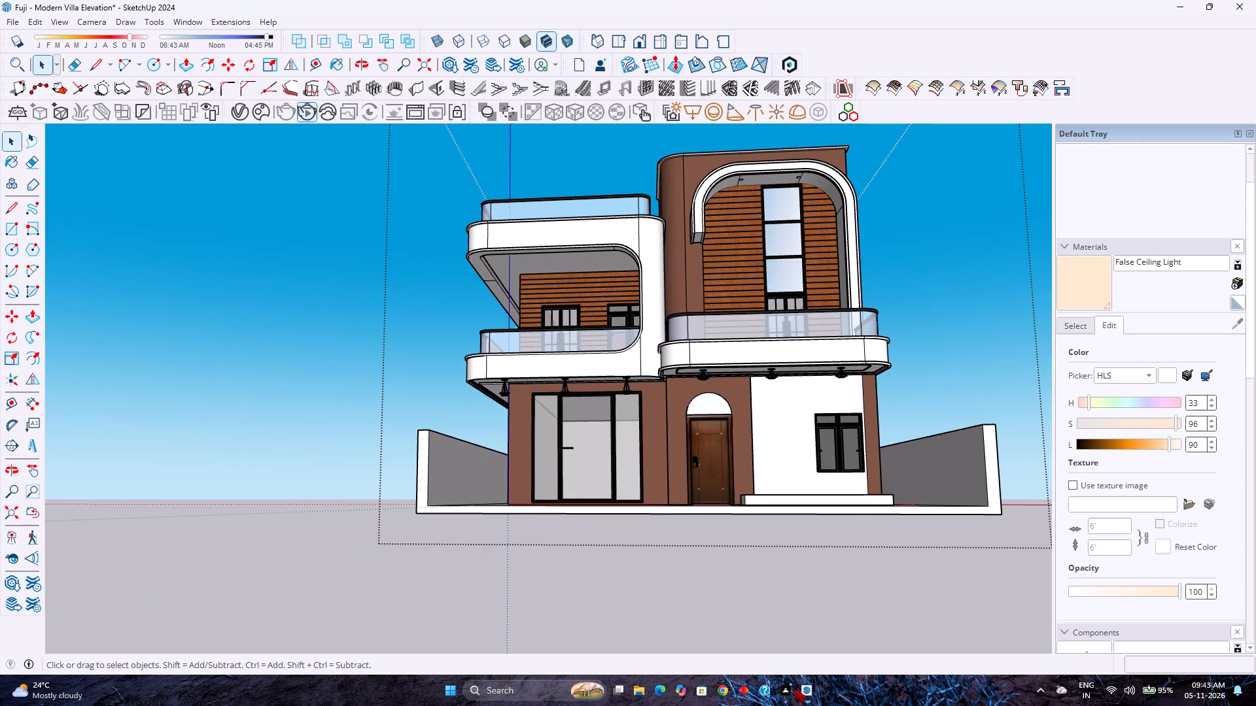
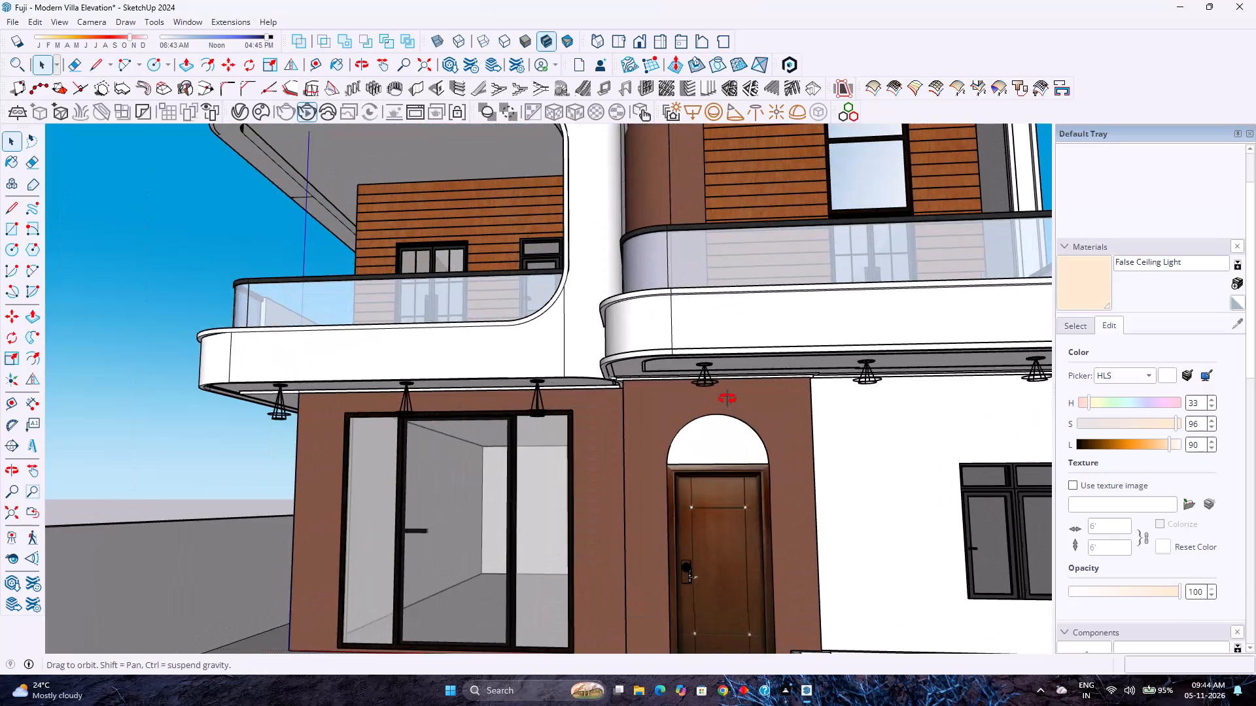
Examine the curved balcony corner above the entrance door and its junction with the white column from above.
middle_click_drag(930, 677, 926, 670)
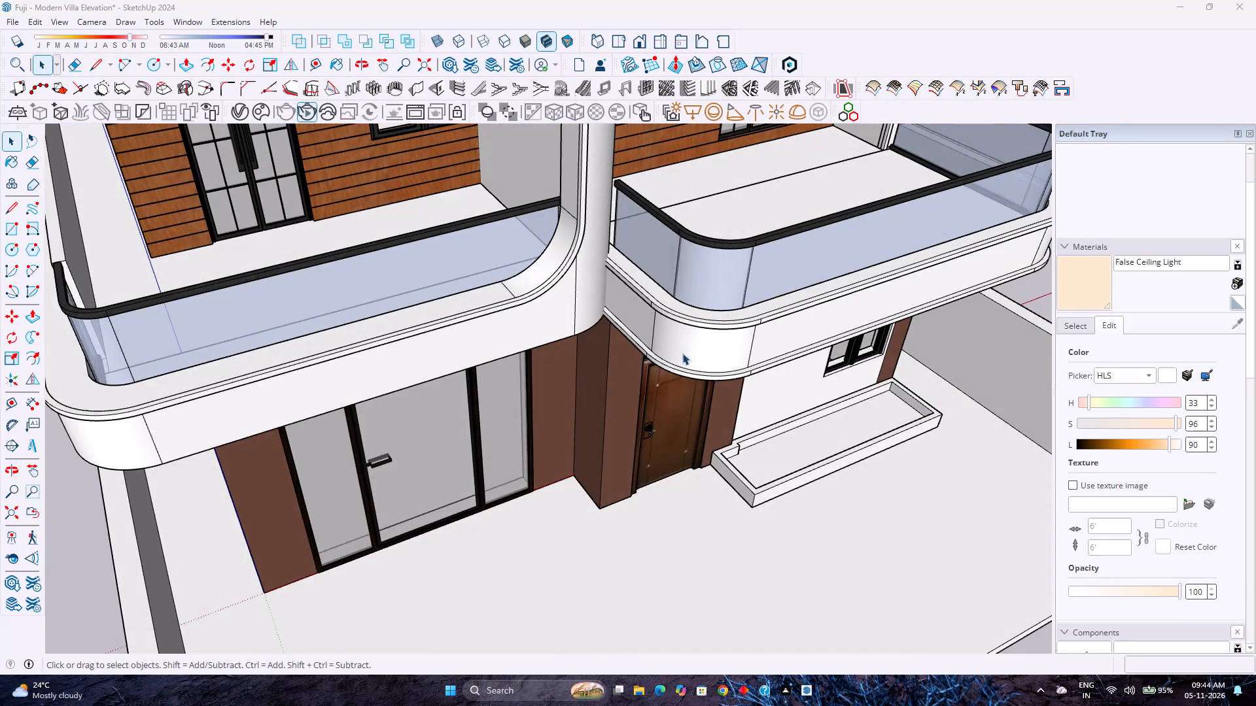
scroll(682, 353, "up", 2)
middle_click_drag(682, 353, 542, 411)
middle_click(542, 411)
middle_click_drag(541, 414, 561, 466)
middle_click_drag(550, 463, 497, 451)
middle_click_drag(490, 450, 458, 444)
middle_click_drag(458, 444, 422, 435)
middle_click(342, 431)
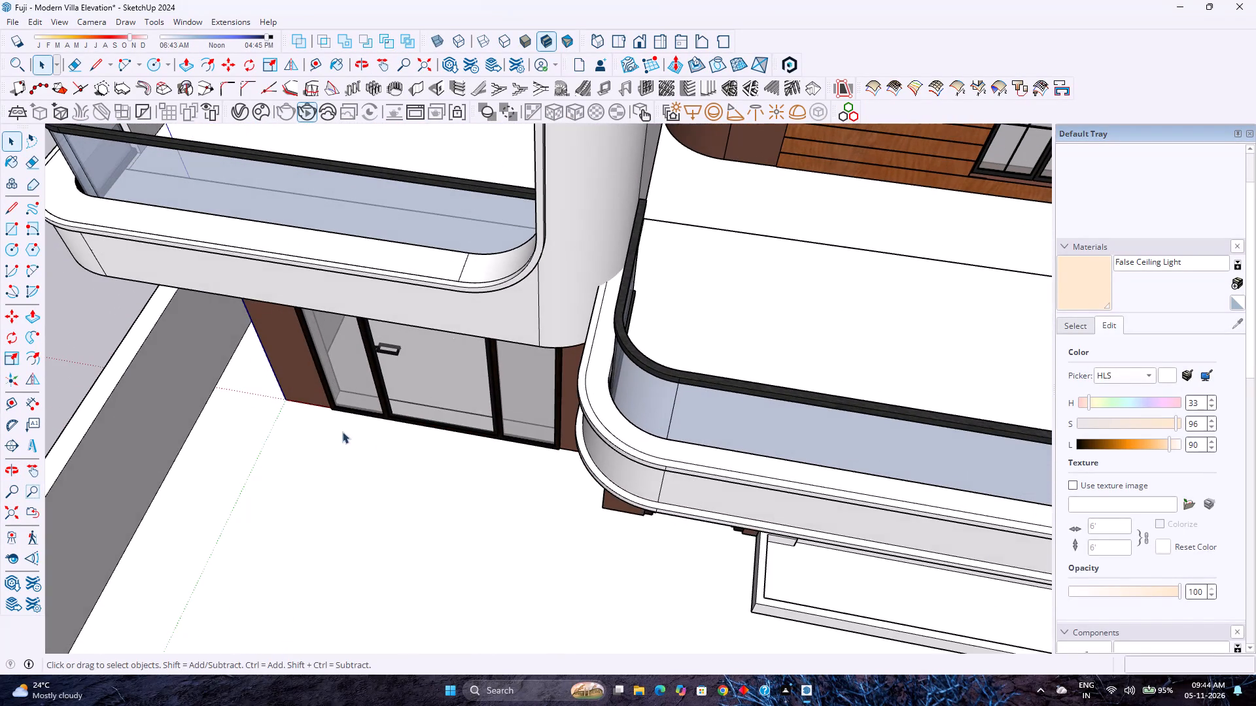
scroll(366, 412, "down", 3)
middle_click_drag(371, 409, 572, 418)
middle_click(572, 418)
scroll(586, 311, "up", 15)
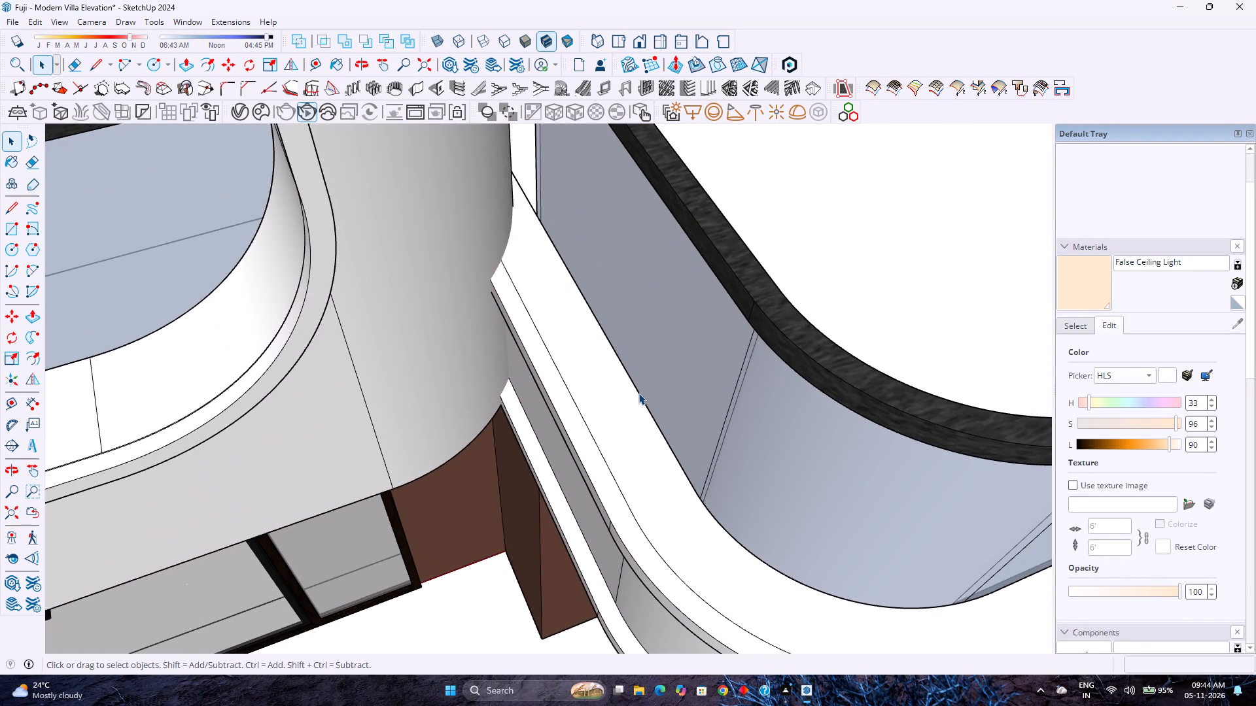
scroll(638, 393, "up", 4)
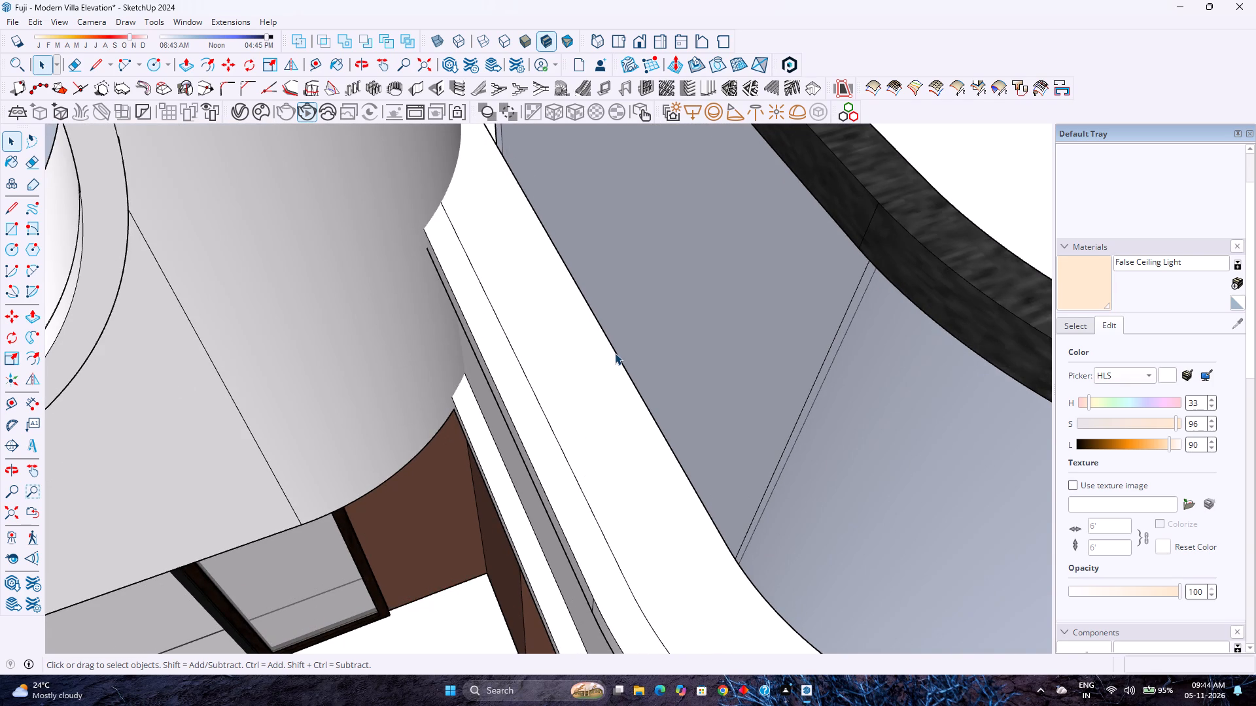
scroll(612, 312, "down", 2)
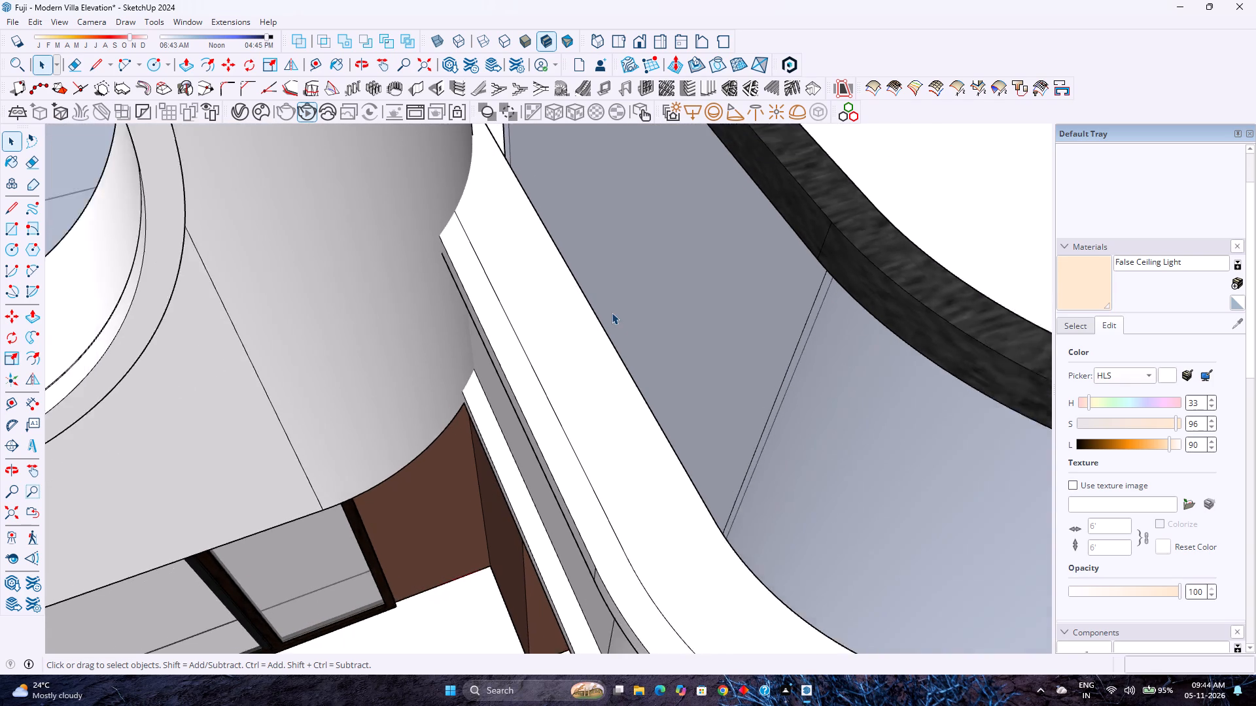
scroll(612, 312, "down", 1)
scroll(612, 314, "up", 2)
scroll(612, 314, "down", 3)
scroll(612, 314, "up", 3)
scroll(612, 314, "down", 3)
scroll(612, 314, "up", 2)
scroll(612, 314, "down", 5)
scroll(612, 314, "up", 1)
scroll(612, 314, "down", 3)
middle_click_drag(560, 362, 602, 291)
middle_click(602, 291)
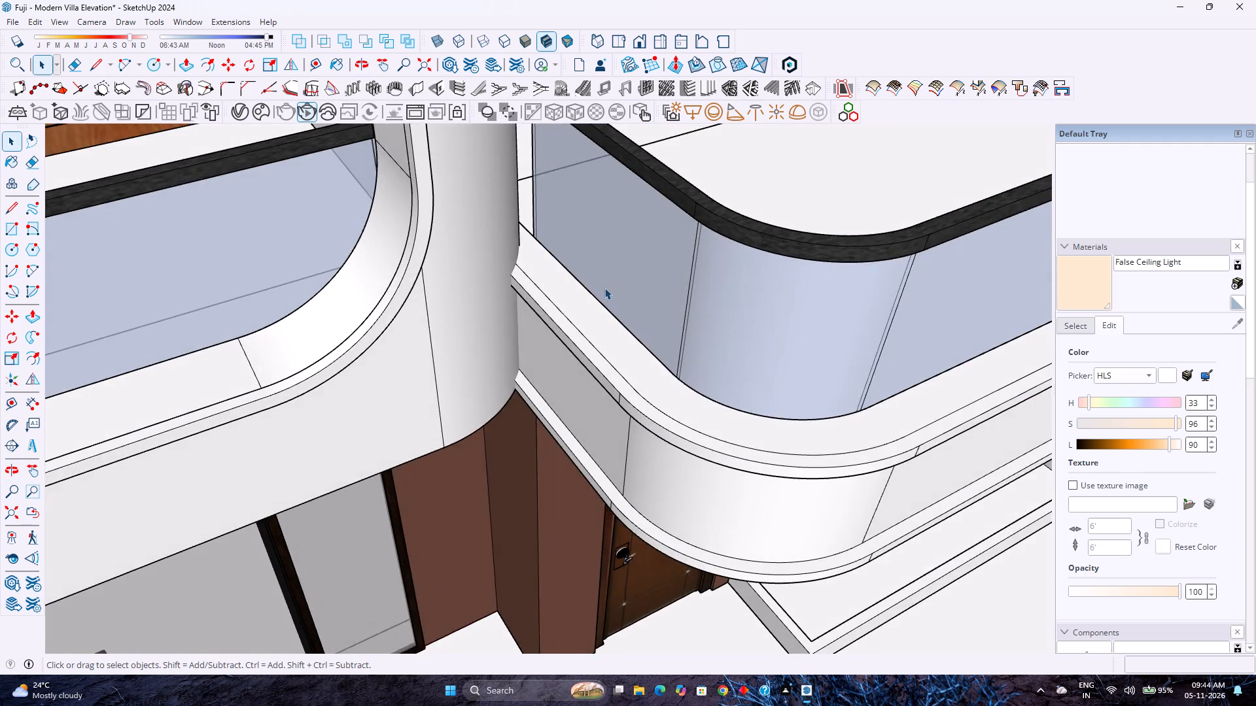
scroll(604, 288, "down", 4)
middle_click_drag(570, 359, 582, 329)
middle_click_drag(582, 329, 585, 322)
middle_click(585, 322)
scroll(584, 331, "down", 4)
scroll(584, 327, "up", 1)
scroll(584, 326, "down", 3)
scroll(584, 326, "up", 2)
scroll(584, 326, "down", 2)
scroll(583, 326, "up", 3)
scroll(582, 324, "down", 4)
scroll(581, 324, "up", 4)
scroll(581, 323, "down", 3)
scroll(581, 323, "up", 2)
scroll(581, 323, "down", 2)
scroll(581, 323, "up", 3)
scroll(581, 323, "down", 3)
scroll(581, 323, "up", 2)
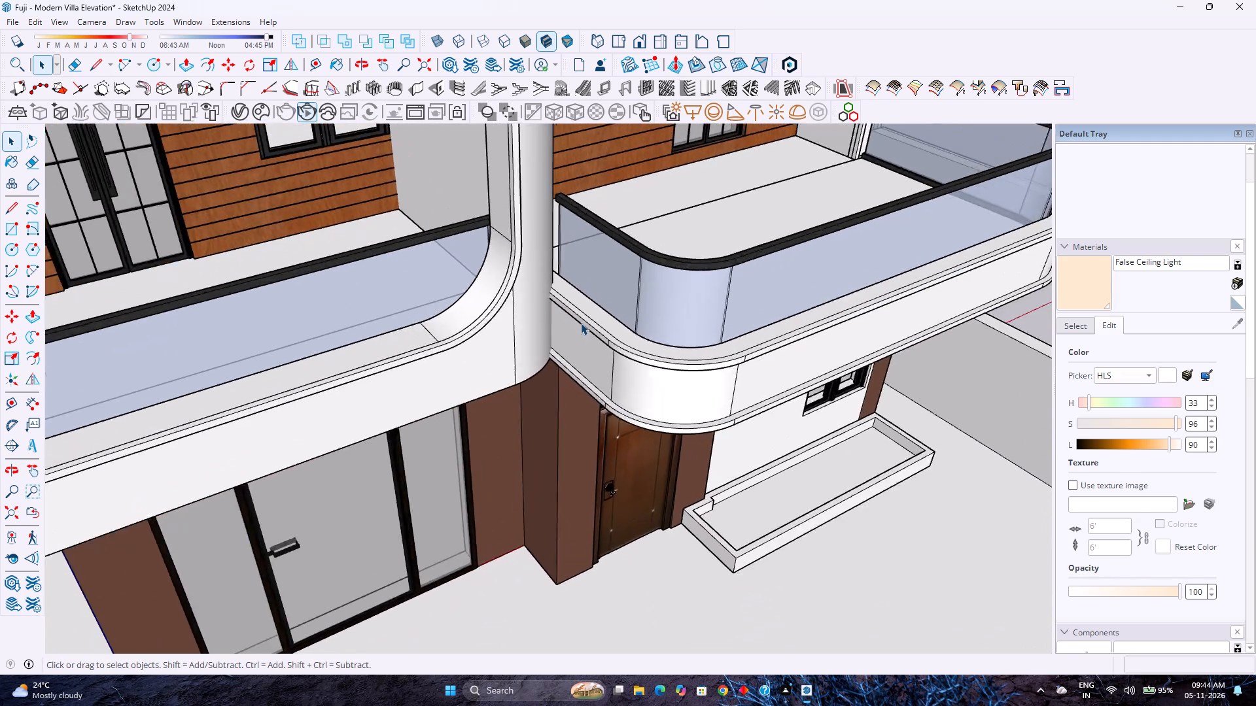
scroll(581, 323, "up", 1)
scroll(581, 323, "down", 3)
scroll(581, 323, "up", 3)
scroll(581, 323, "down", 3)
scroll(581, 323, "up", 2)
scroll(579, 317, "down", 3)
scroll(579, 317, "up", 3)
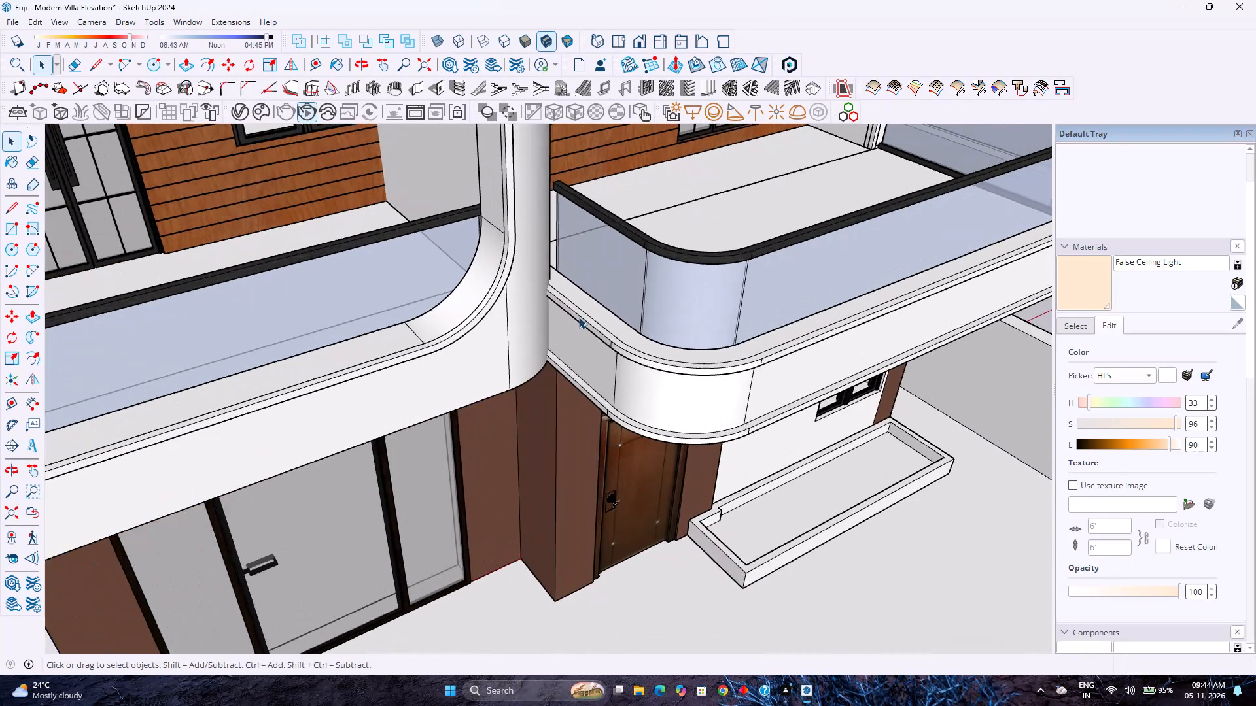
scroll(579, 317, "down", 2)
scroll(579, 317, "up", 4)
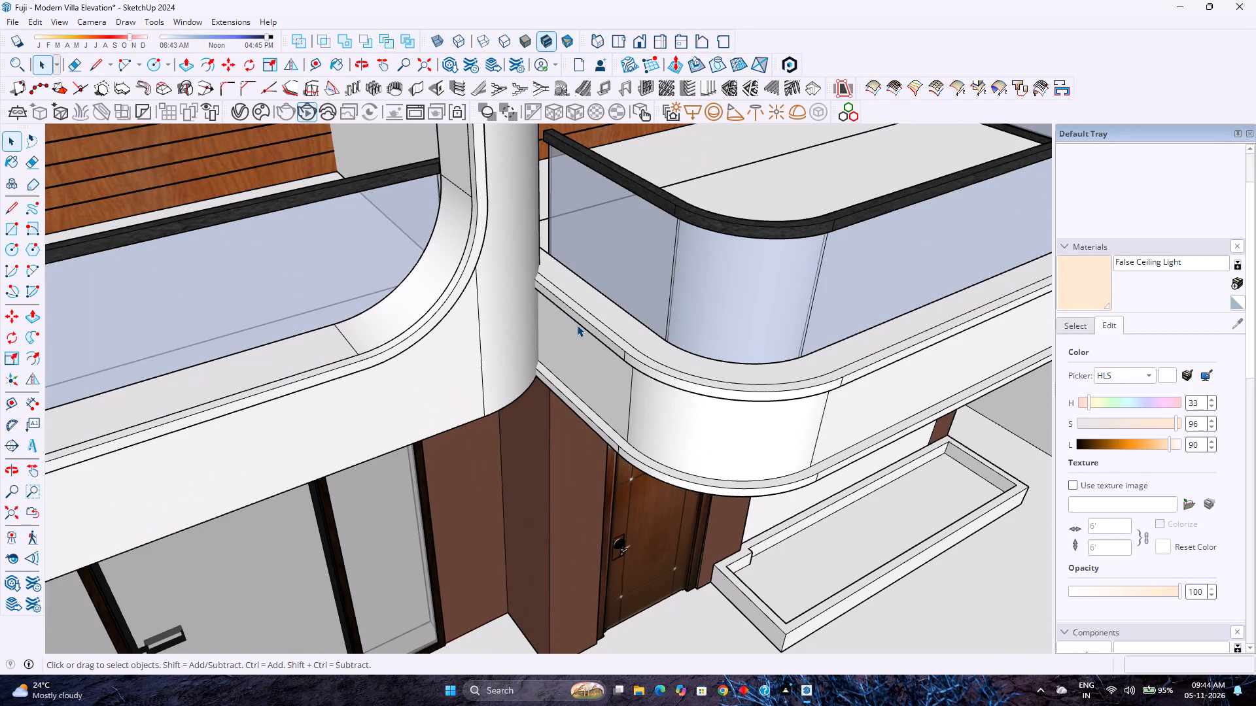
scroll(506, 258, "down", 9)
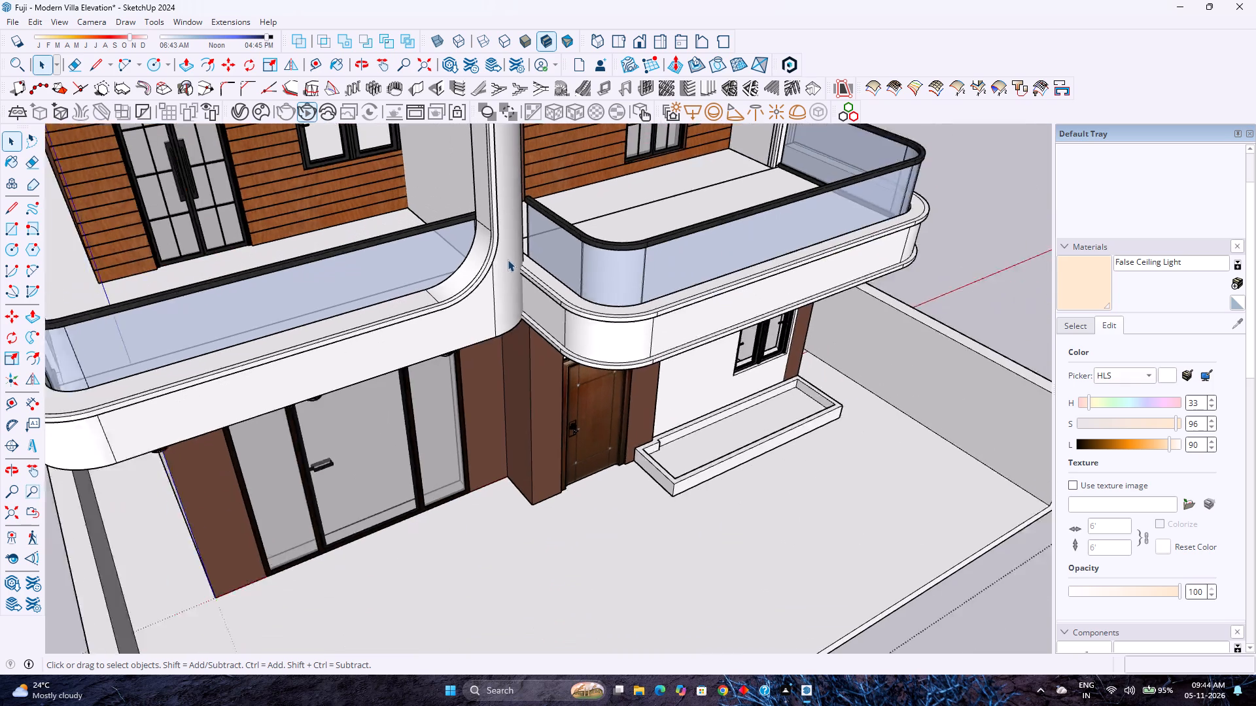
scroll(508, 260, "down", 1)
middle_click_drag(447, 338, 522, 232)
middle_click(522, 232)
scroll(525, 231, "up", 1)
scroll(527, 231, "down", 8)
scroll(716, 149, "up", 2)
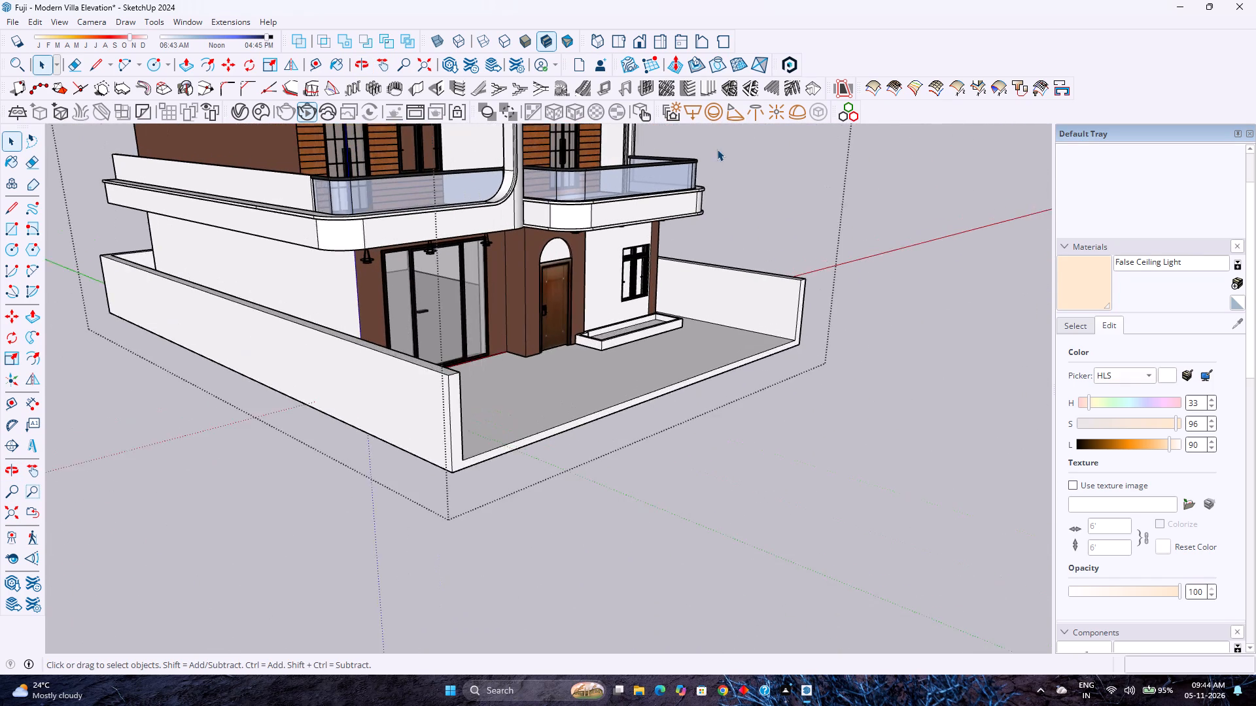
scroll(717, 149, "up", 1)
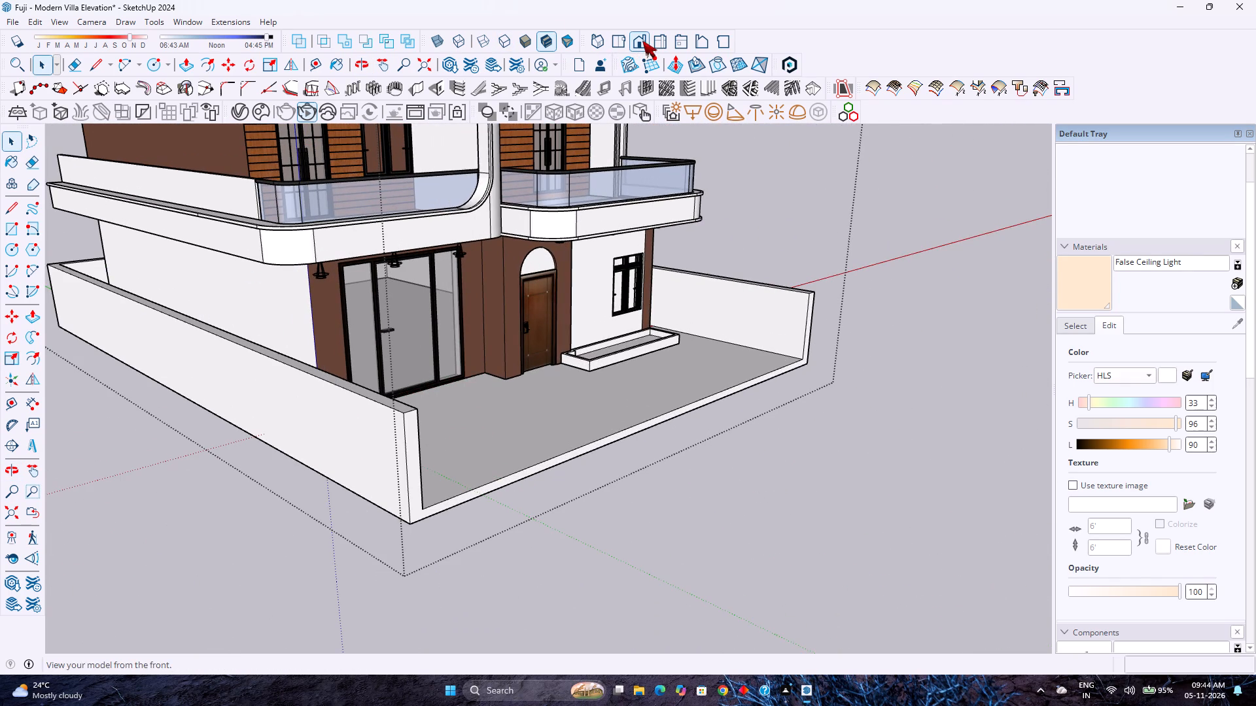
Return to the standard front view and look over the whole villa's elevation, roof and upper storey.
left_click(642, 41)
scroll(578, 220, "down", 3)
scroll(578, 218, "up", 1)
scroll(578, 217, "down", 2)
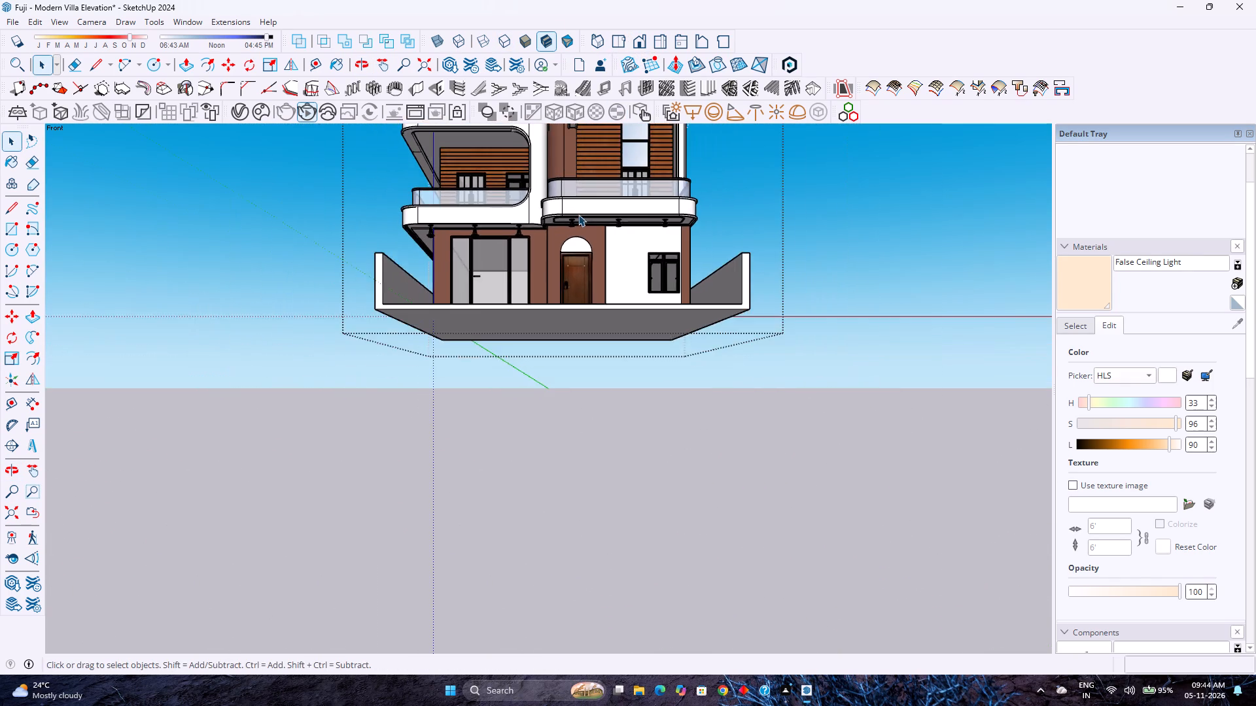
scroll(578, 214, "down", 6)
middle_click_drag(688, 193, 623, 425)
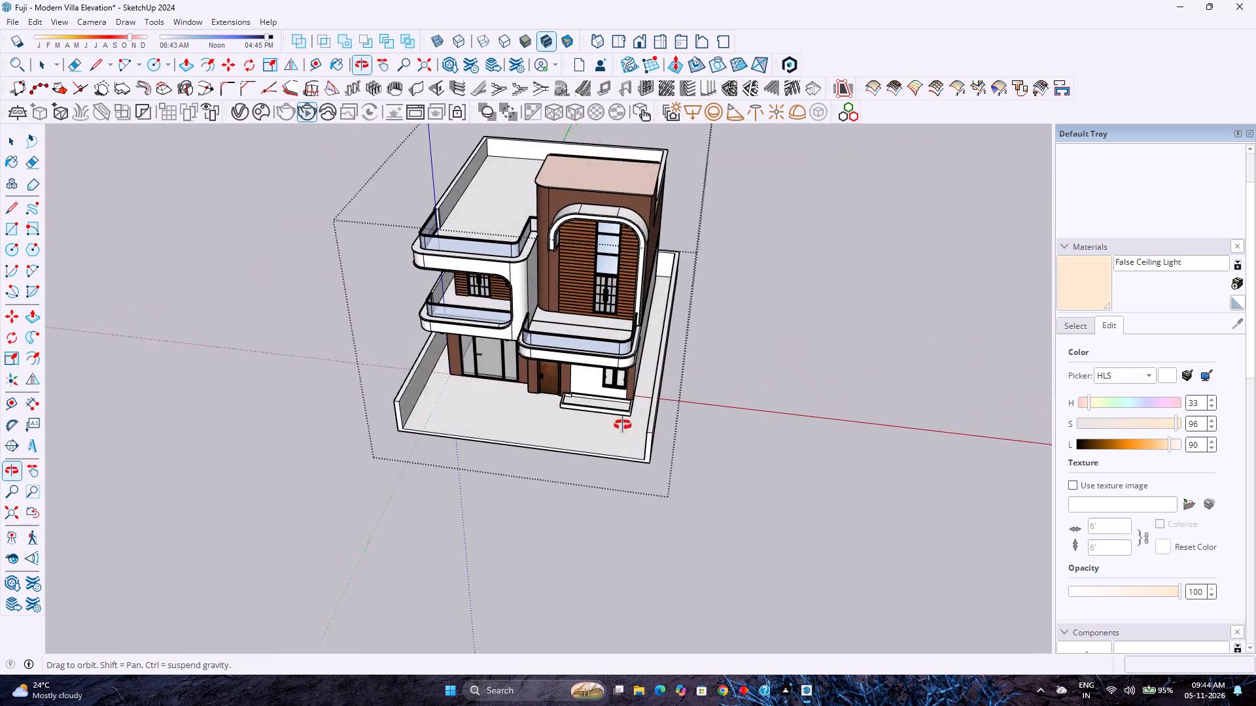
middle_click_drag(623, 425, 624, 473)
scroll(701, 139, "up", 7)
scroll(592, 212, "up", 2)
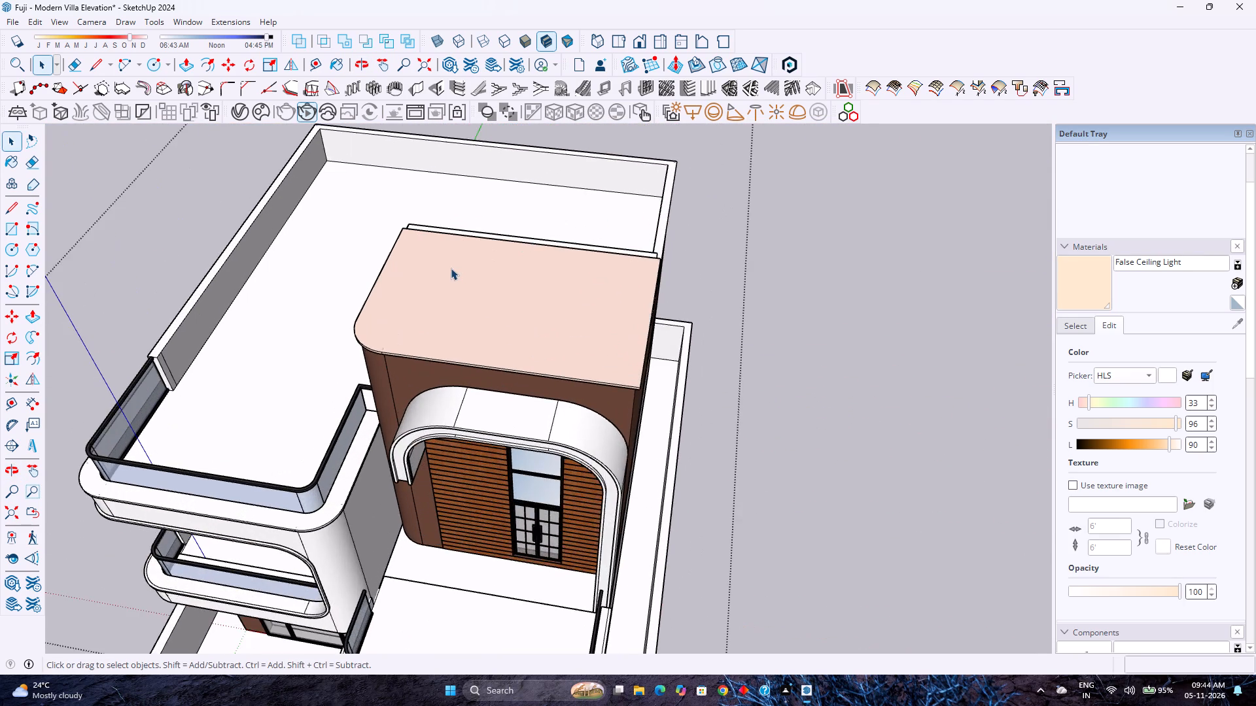
scroll(451, 268, "up", 2)
middle_click_drag(443, 268, 508, 172)
scroll(513, 168, "down", 7)
middle_click_drag(513, 212, 508, 212)
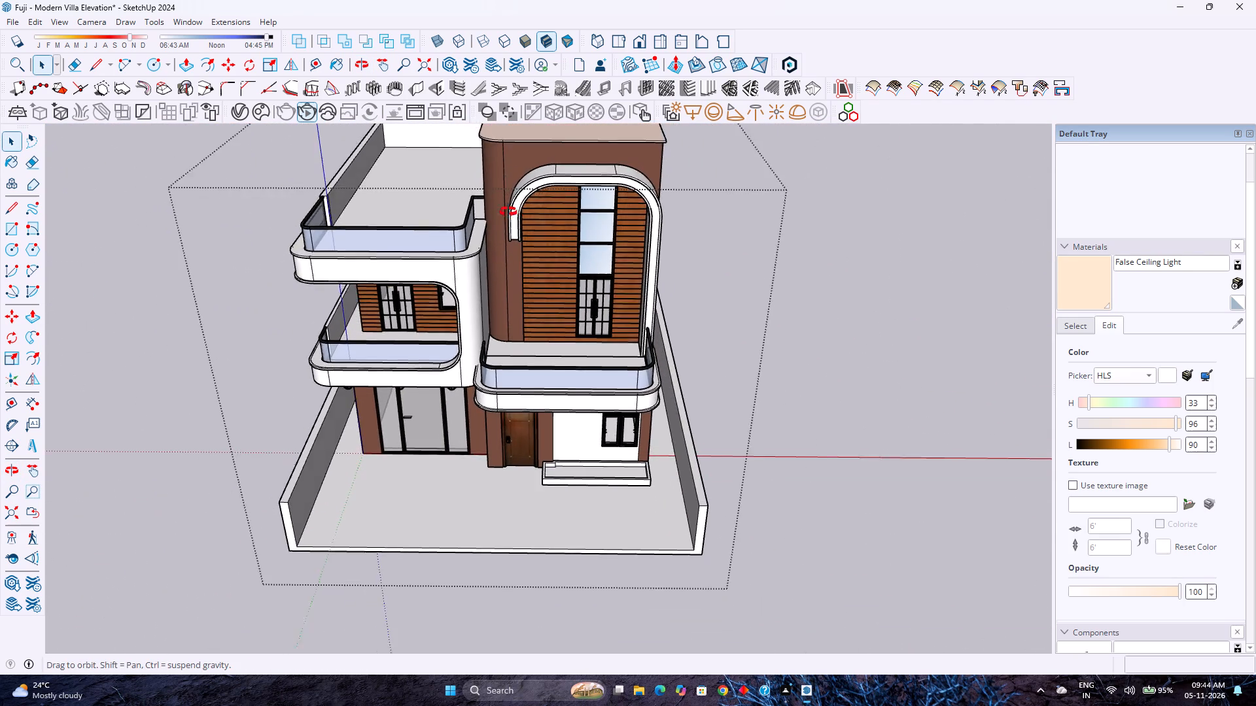
middle_click_drag(508, 212, 495, 169)
middle_click_drag(525, 255, 519, 182)
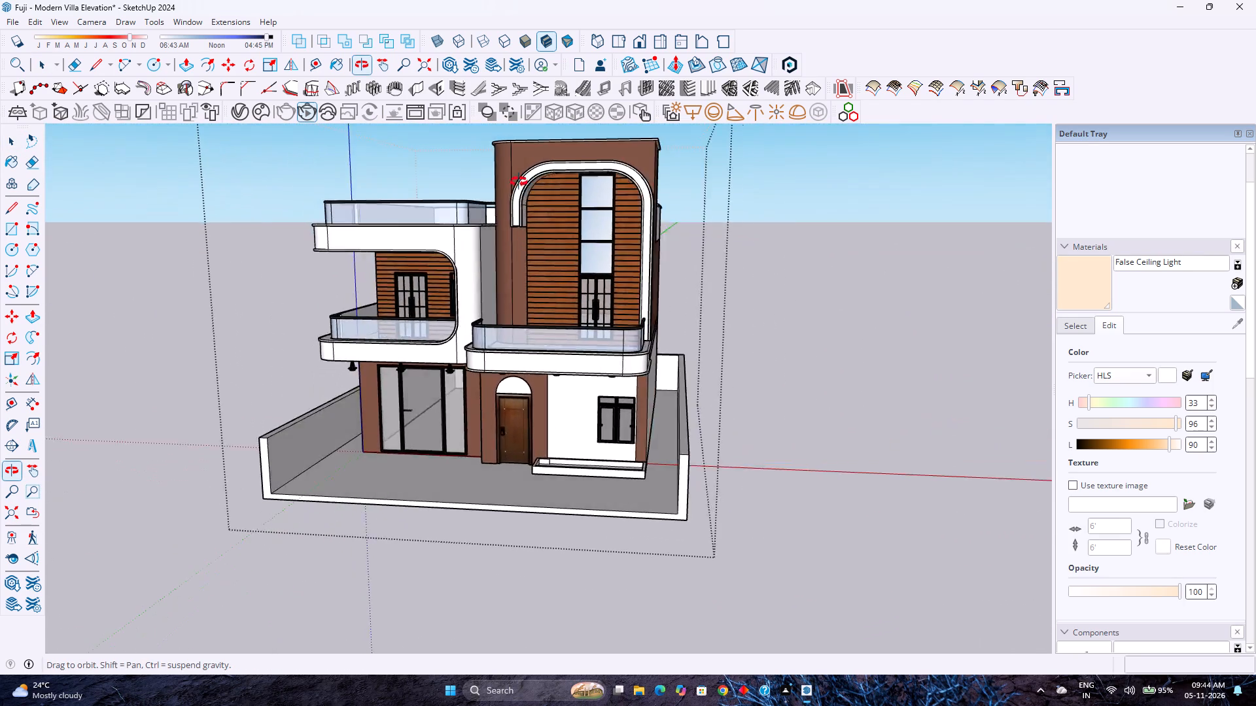
middle_click_drag(519, 182, 489, 216)
middle_click_drag(470, 220, 542, 229)
middle_click(541, 229)
middle_click(539, 230)
scroll(536, 230, "up", 2)
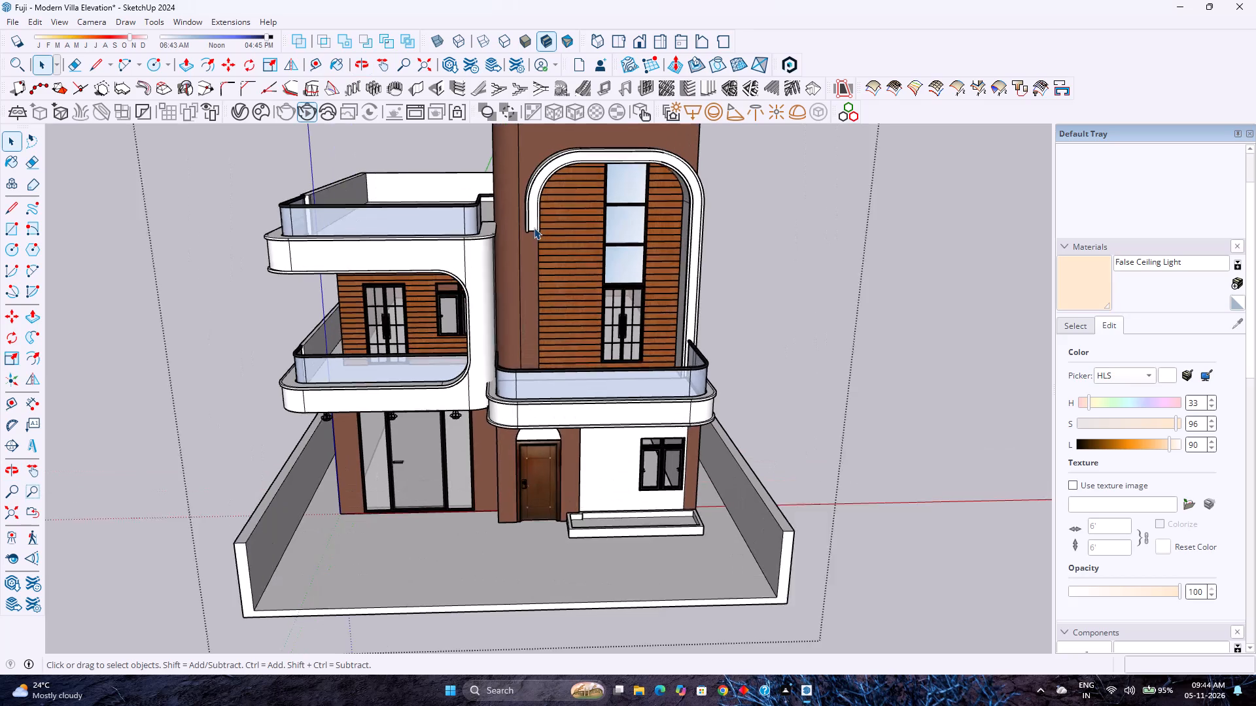
scroll(534, 227, "up", 2)
scroll(535, 227, "down", 3)
scroll(534, 226, "up", 3)
scroll(534, 226, "down", 2)
scroll(534, 226, "up", 2)
scroll(532, 224, "down", 2)
scroll(532, 220, "up", 2)
scroll(531, 220, "down", 4)
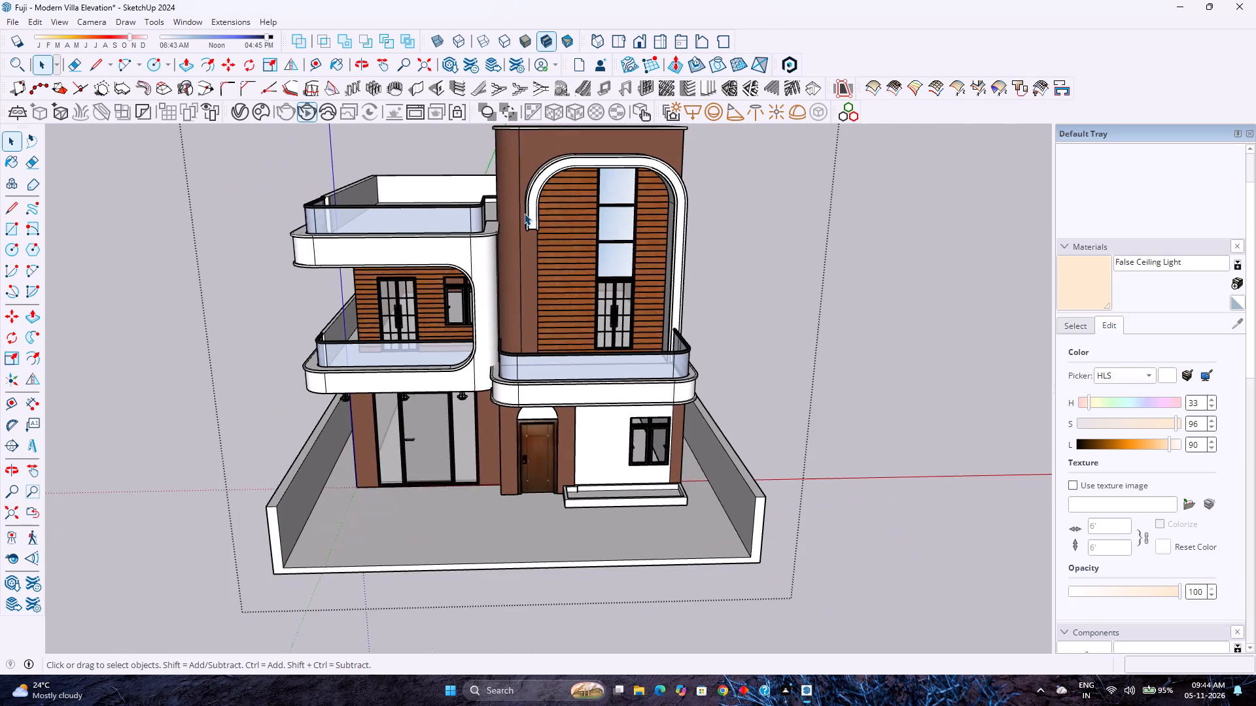
scroll(524, 213, "down", 3)
scroll(524, 213, "up", 2)
scroll(524, 213, "down", 2)
scroll(524, 213, "up", 2)
scroll(524, 213, "down", 3)
scroll(524, 213, "up", 8)
scroll(524, 207, "down", 3)
Apply the False Ceiling Light material to the nested strip inside the arched frame around the tall window, and put the V-Ray Asset Editor away.
middle_click_drag(706, 183, 644, 333)
scroll(523, 435, "up", 2)
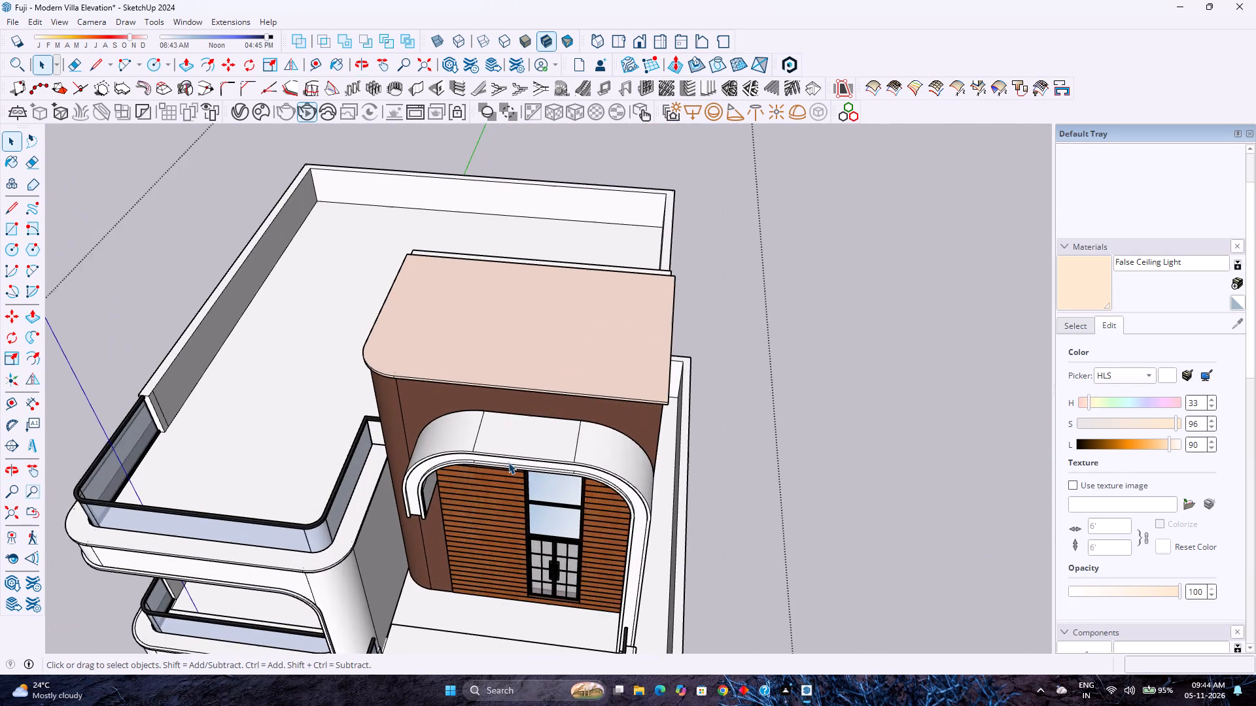
scroll(454, 481, "up", 3)
middle_click_drag(464, 472, 662, 357)
middle_click(663, 357)
scroll(460, 482, "up", 2)
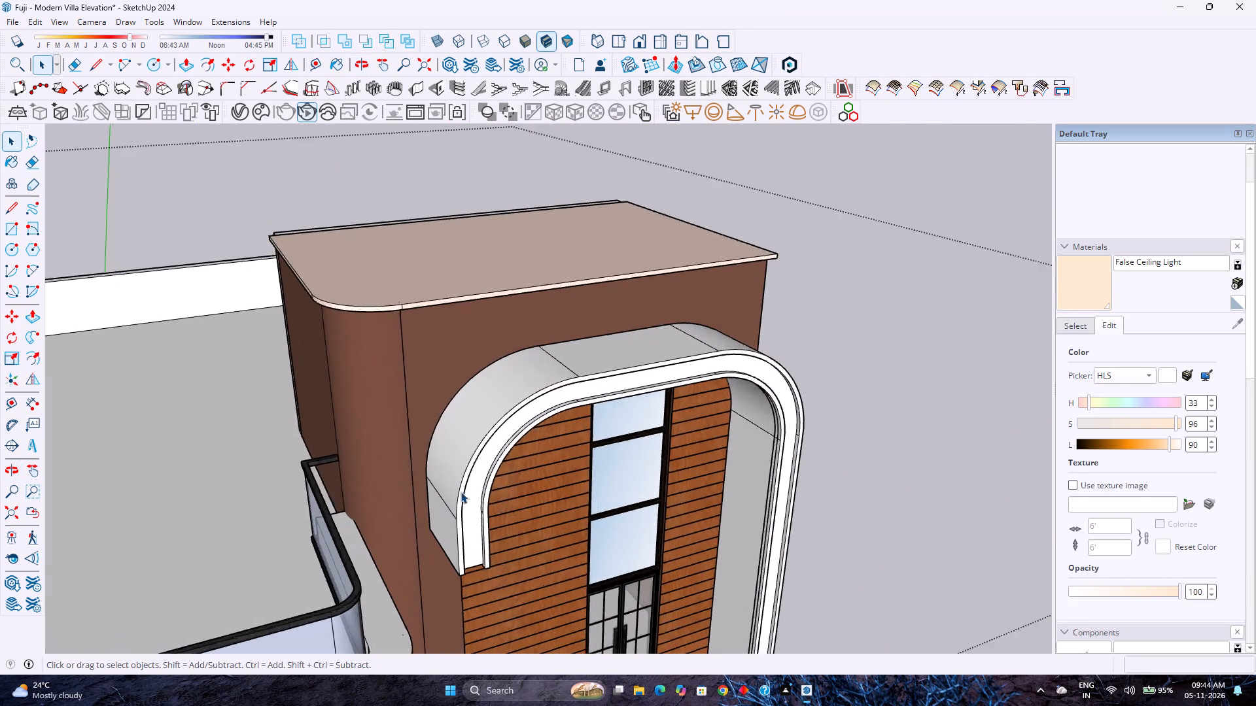
scroll(461, 492, "up", 5)
middle_click_drag(457, 520, 450, 494)
middle_click(450, 494)
middle_click(450, 491)
scroll(471, 505, "up", 3)
scroll(483, 502, "down", 2)
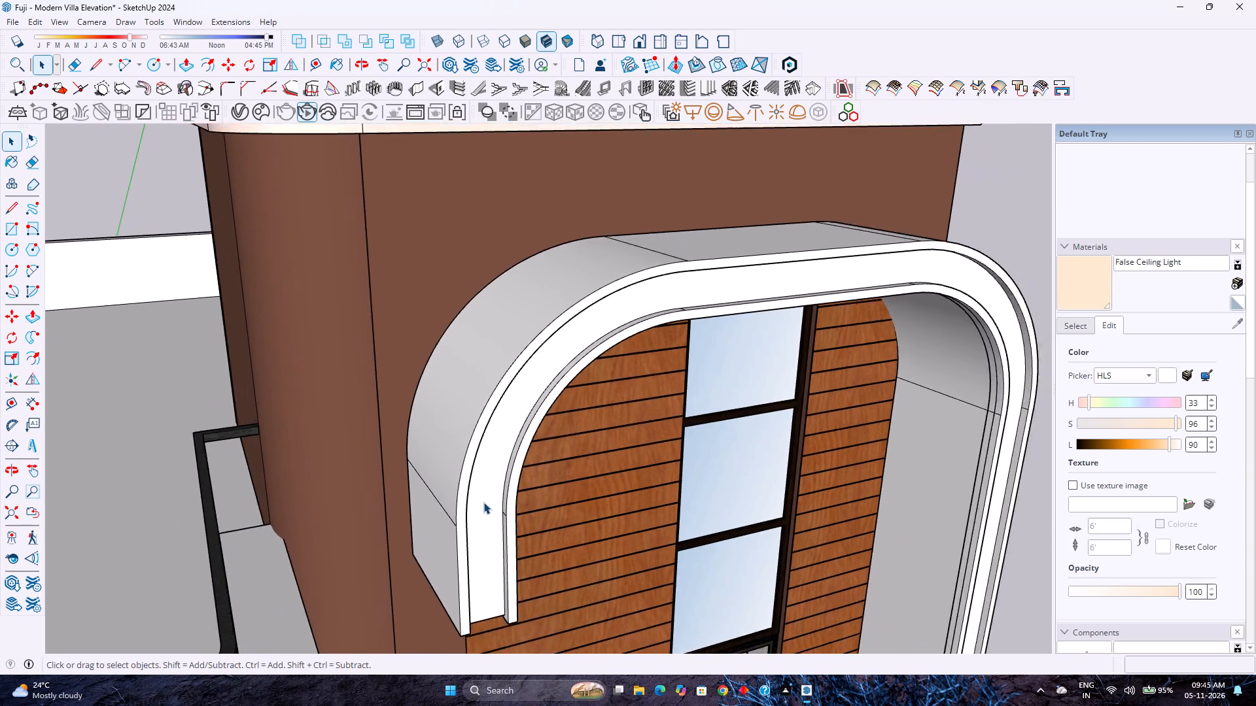
scroll(483, 502, "down", 1)
scroll(483, 502, "up", 6)
middle_click_drag(487, 497, 450, 426)
scroll(449, 425, "down", 5)
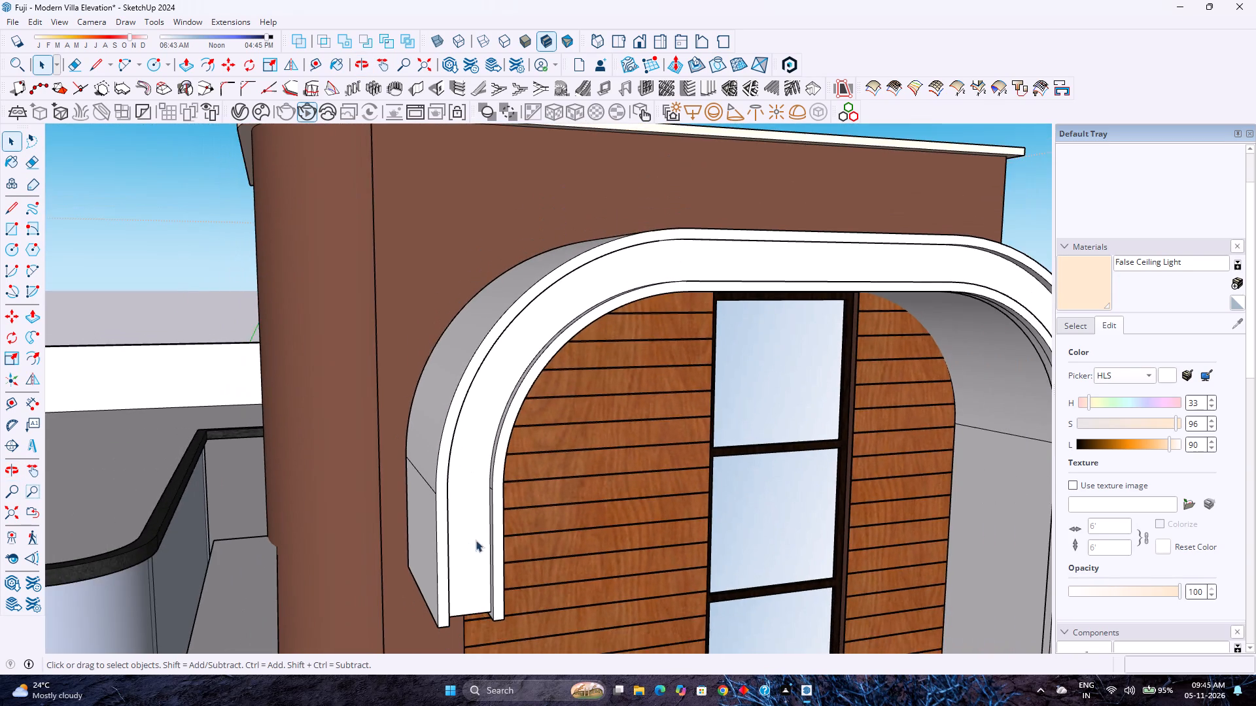
middle_click_drag(474, 540, 451, 392)
middle_click(451, 390)
scroll(451, 390, "up", 1)
scroll(483, 424, "down", 6)
middle_click_drag(492, 495, 428, 443)
middle_click(427, 443)
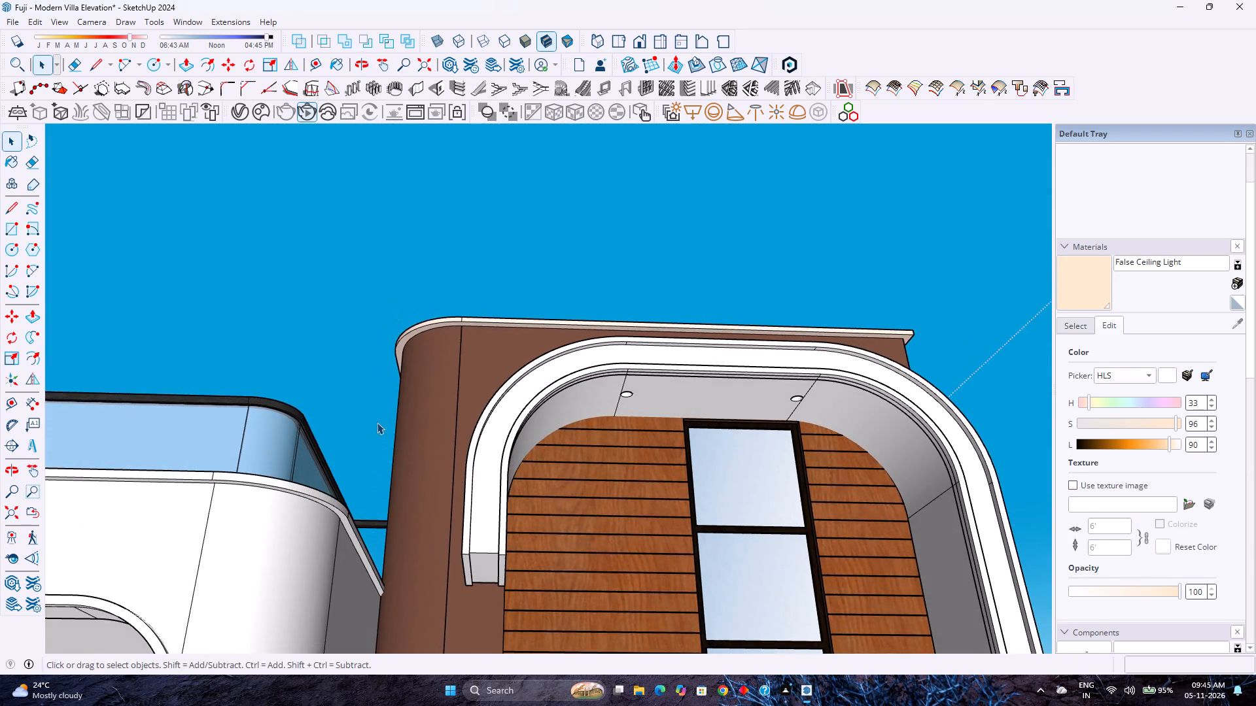
middle_click_drag(373, 422, 343, 422)
middle_click(337, 422)
scroll(820, 399, "up", 7)
scroll(814, 337, "up", 1)
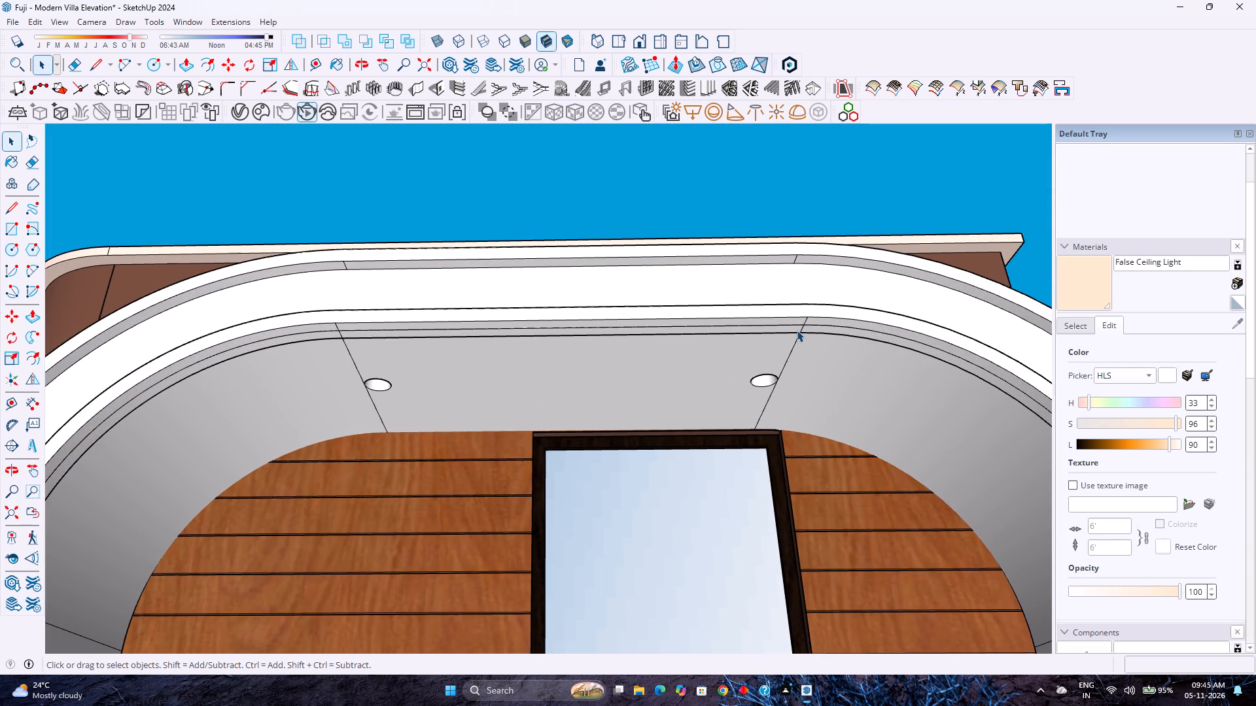
triple_click(797, 330)
left_click(797, 330)
left_click(797, 330)
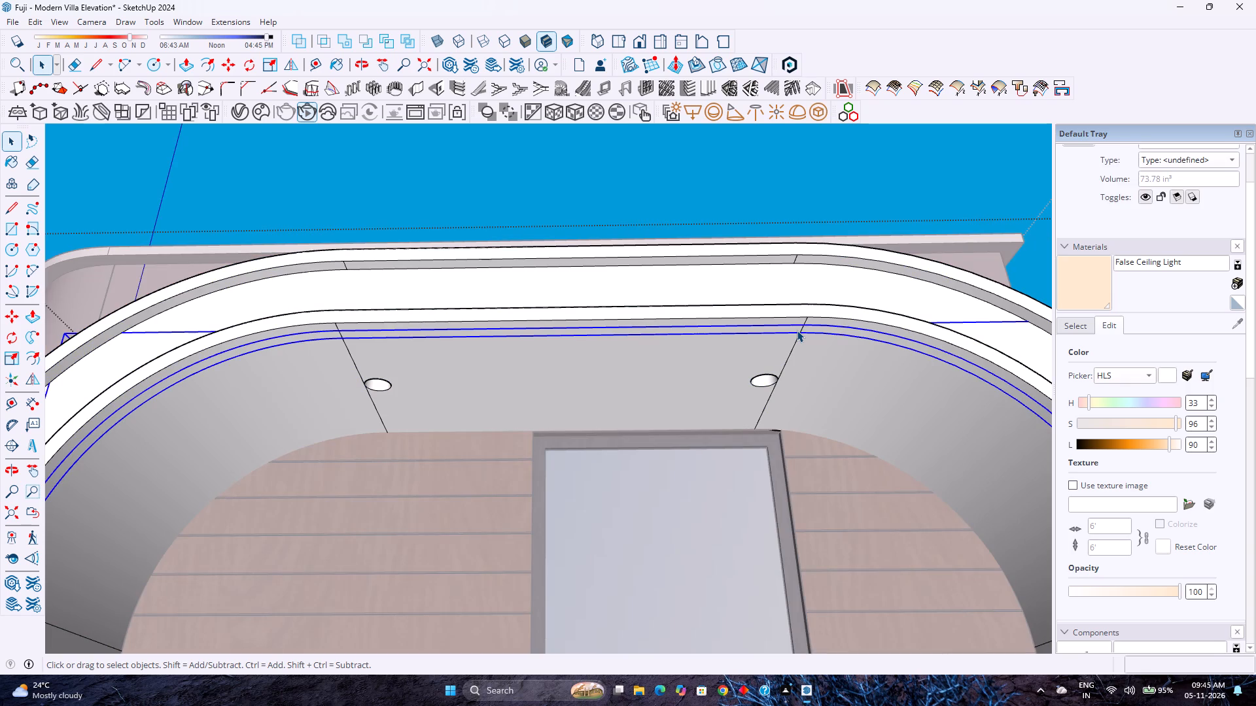
scroll(797, 330, "down", 3)
left_click(239, 105)
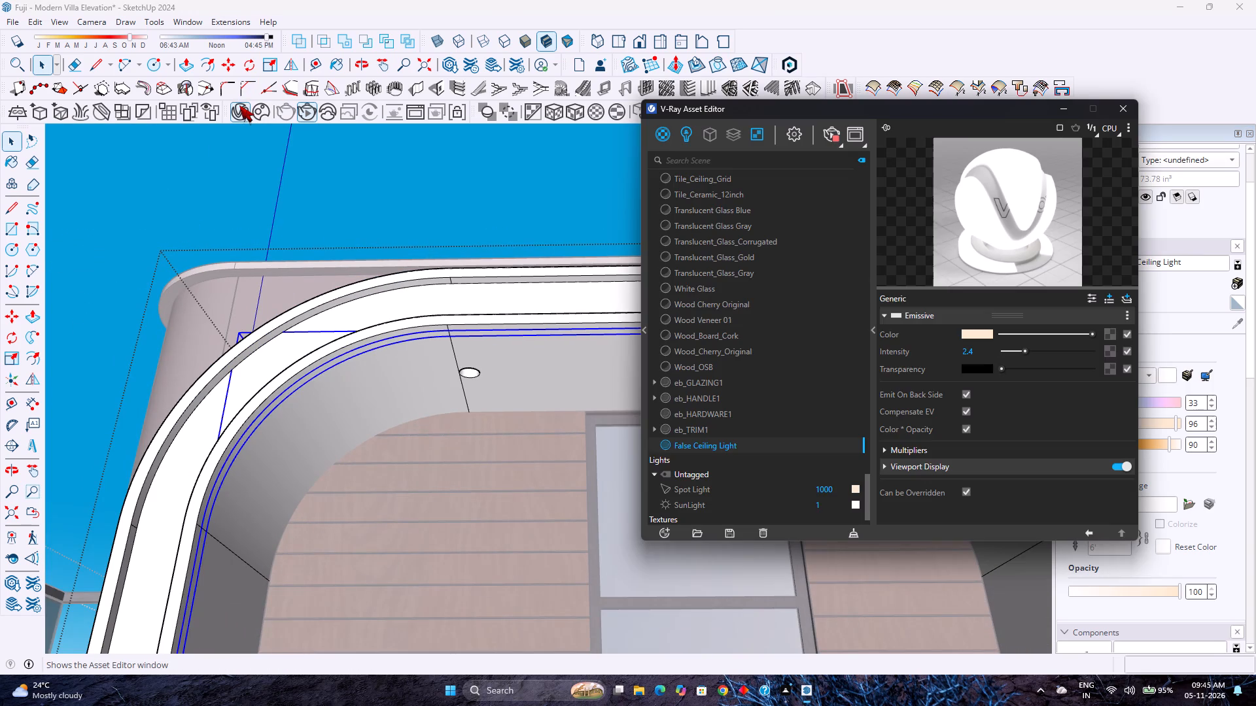
right_click(682, 443)
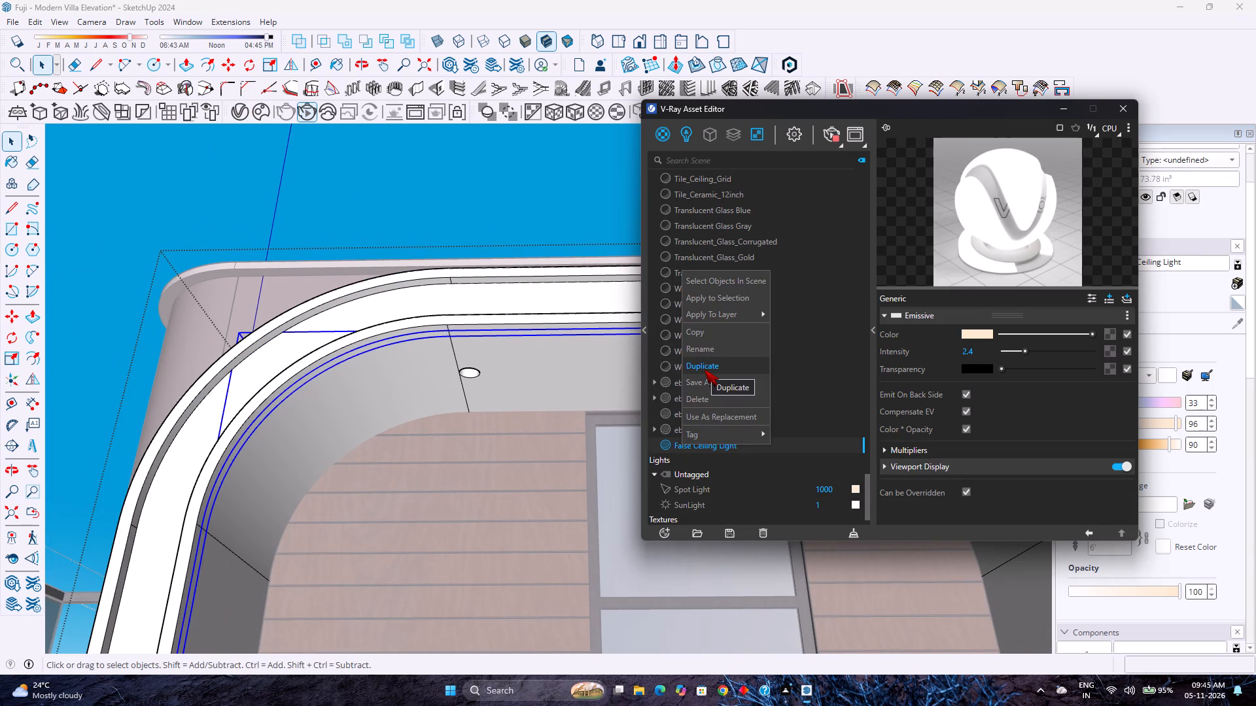
left_click(724, 294)
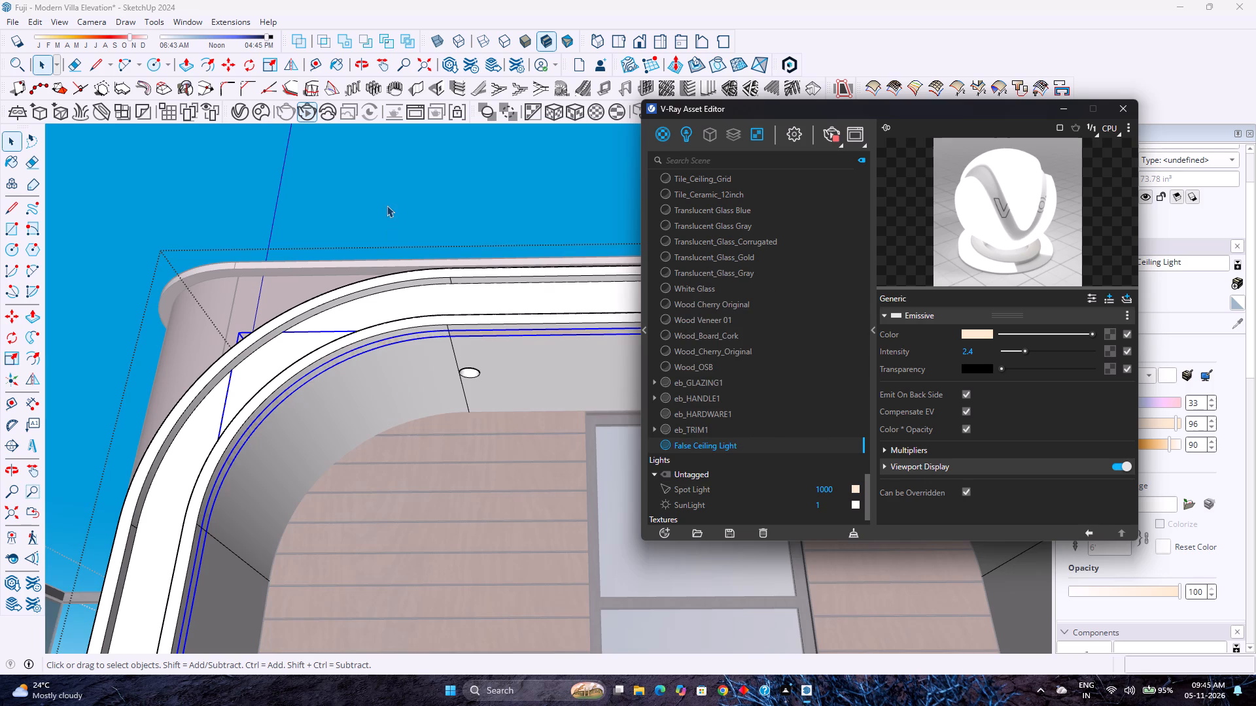
left_click(387, 206)
left_click(1066, 112)
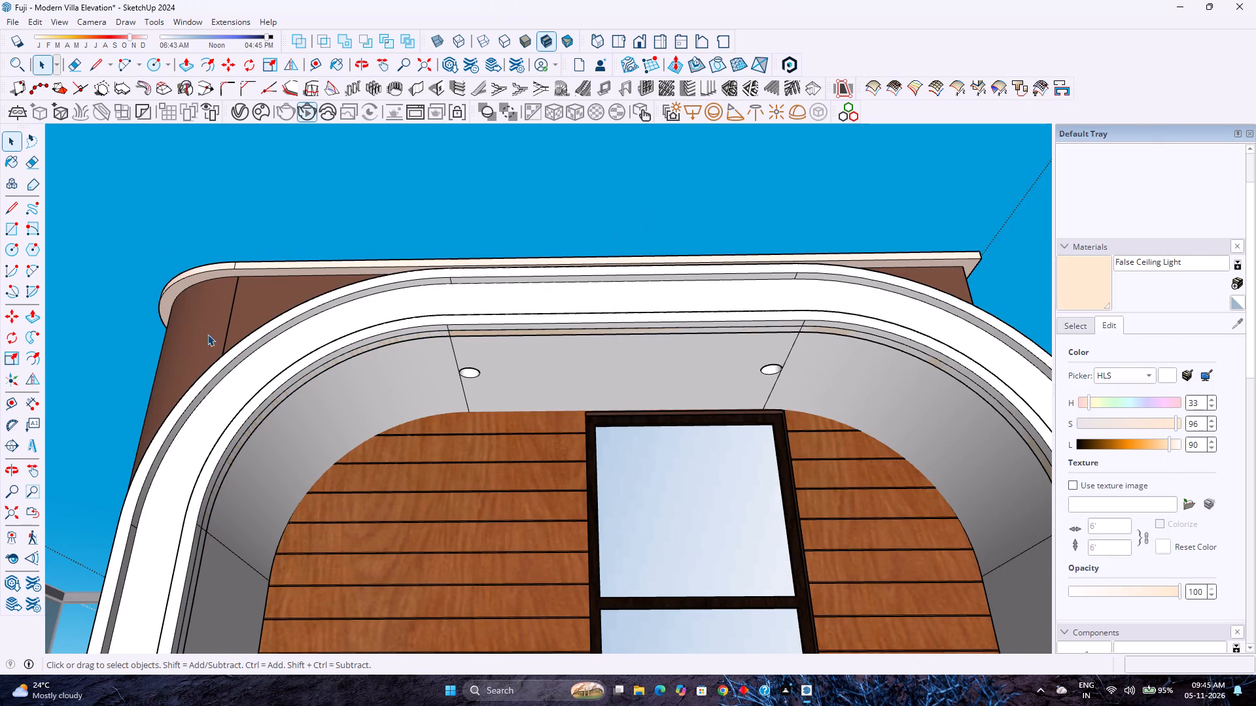
Examine the False Ceiling Light strip along the inner curve of the arched frame around the tall window.
scroll(187, 341, "down", 1)
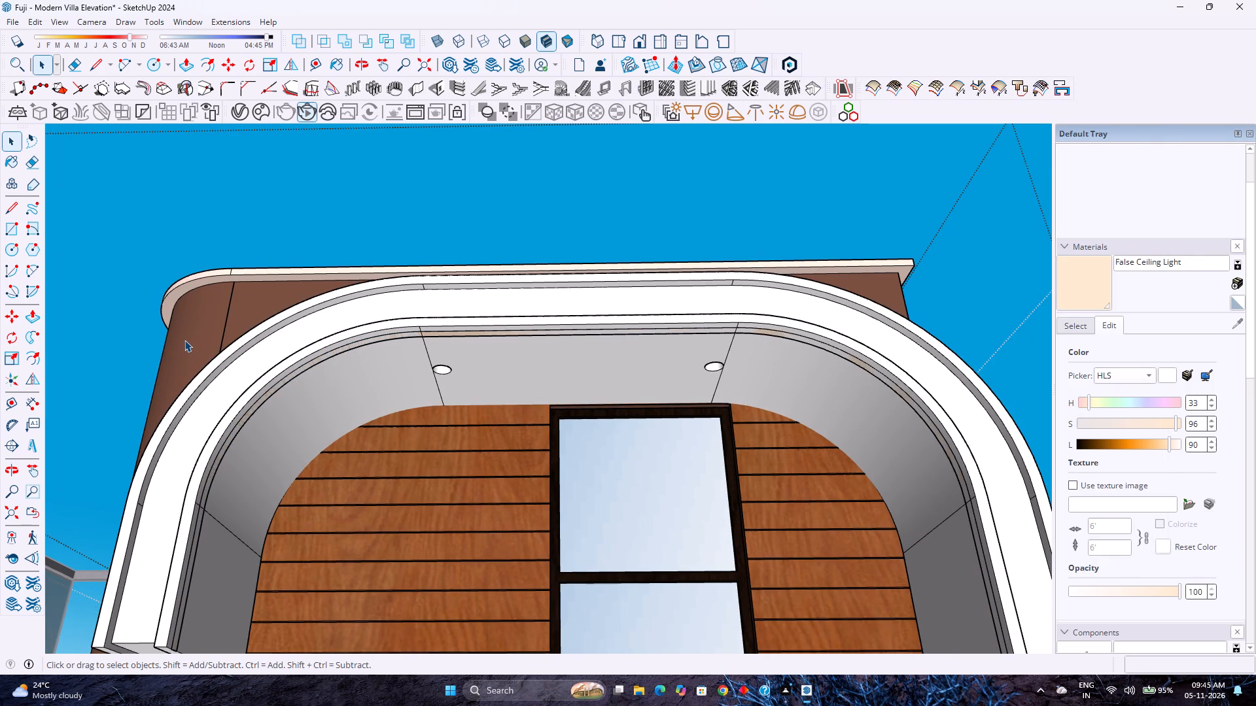
scroll(296, 396, "down", 5)
left_click(844, 357)
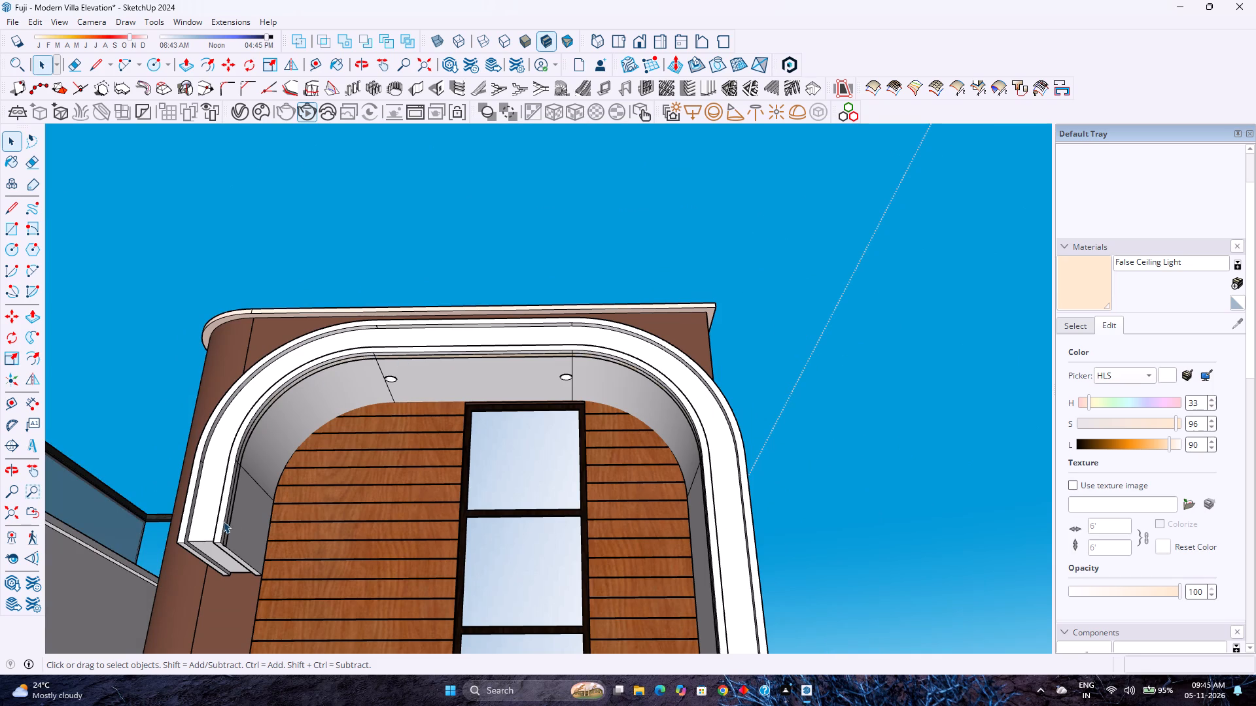
scroll(222, 521, "up", 8)
middle_click_drag(234, 505, 122, 535)
scroll(304, 420, "up", 4)
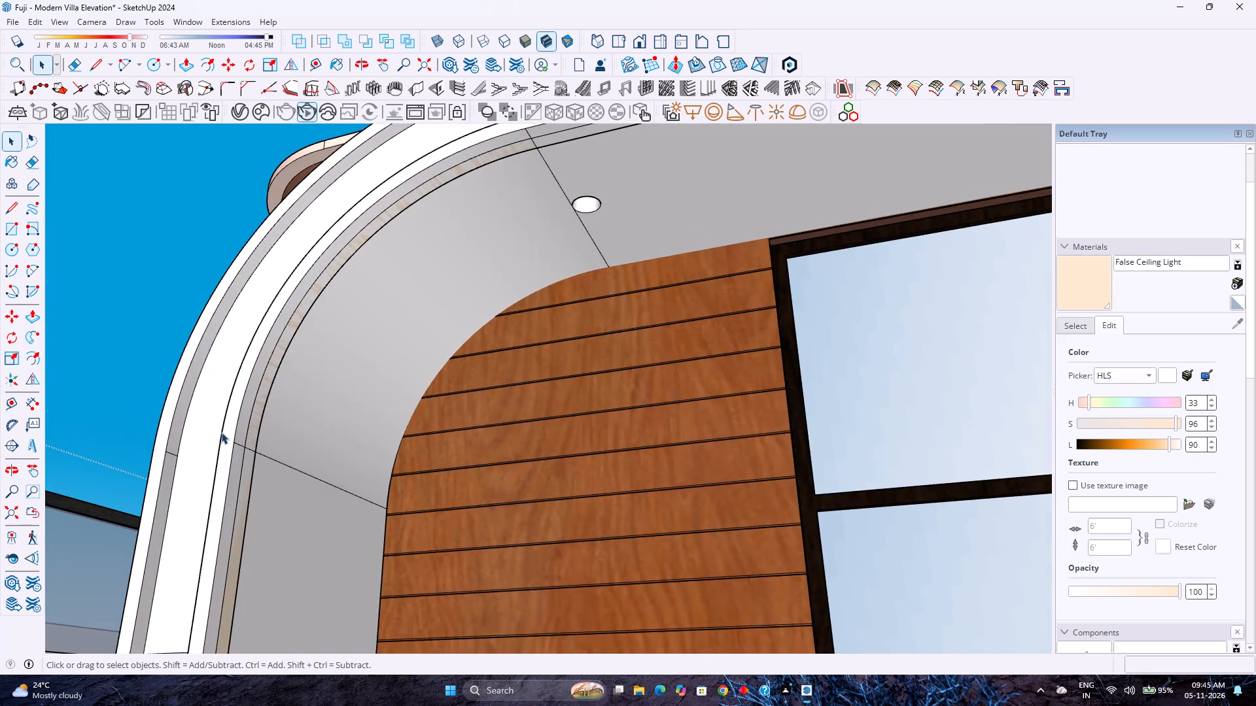
scroll(221, 432, "up", 7)
scroll(288, 463, "up", 1)
middle_click_drag(288, 463, 225, 597)
middle_click(234, 597)
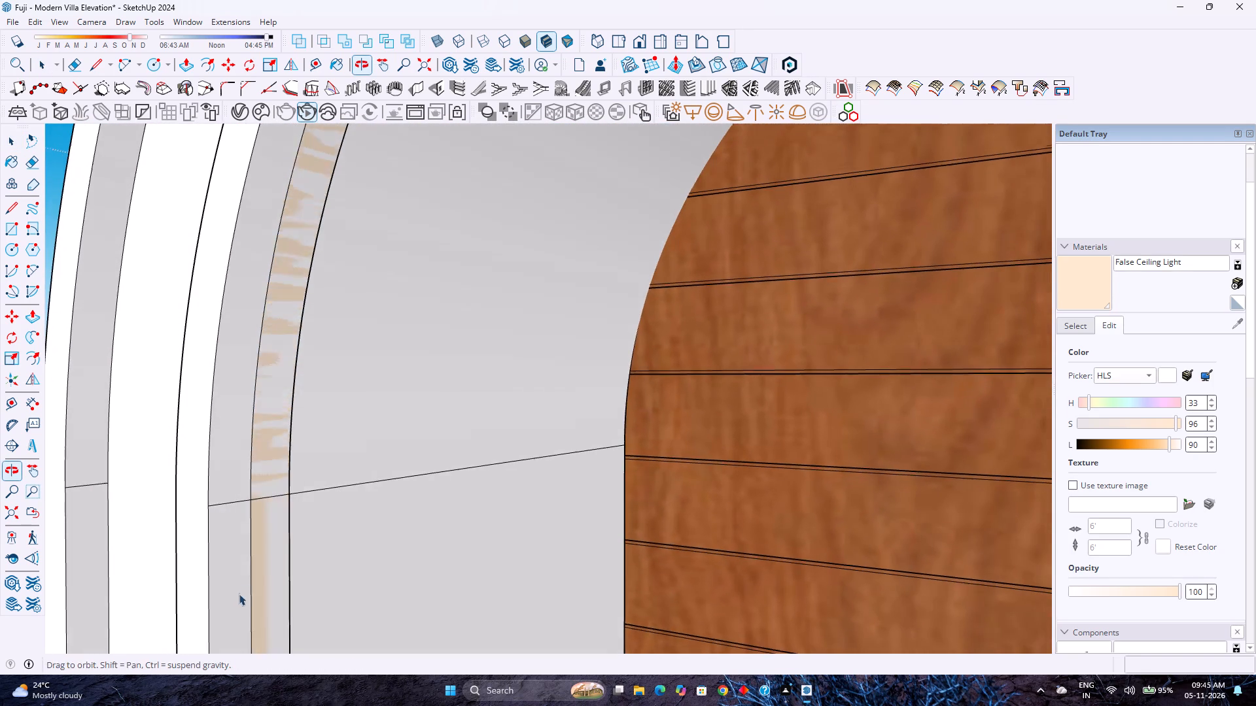
left_click(274, 446)
double_click(273, 443)
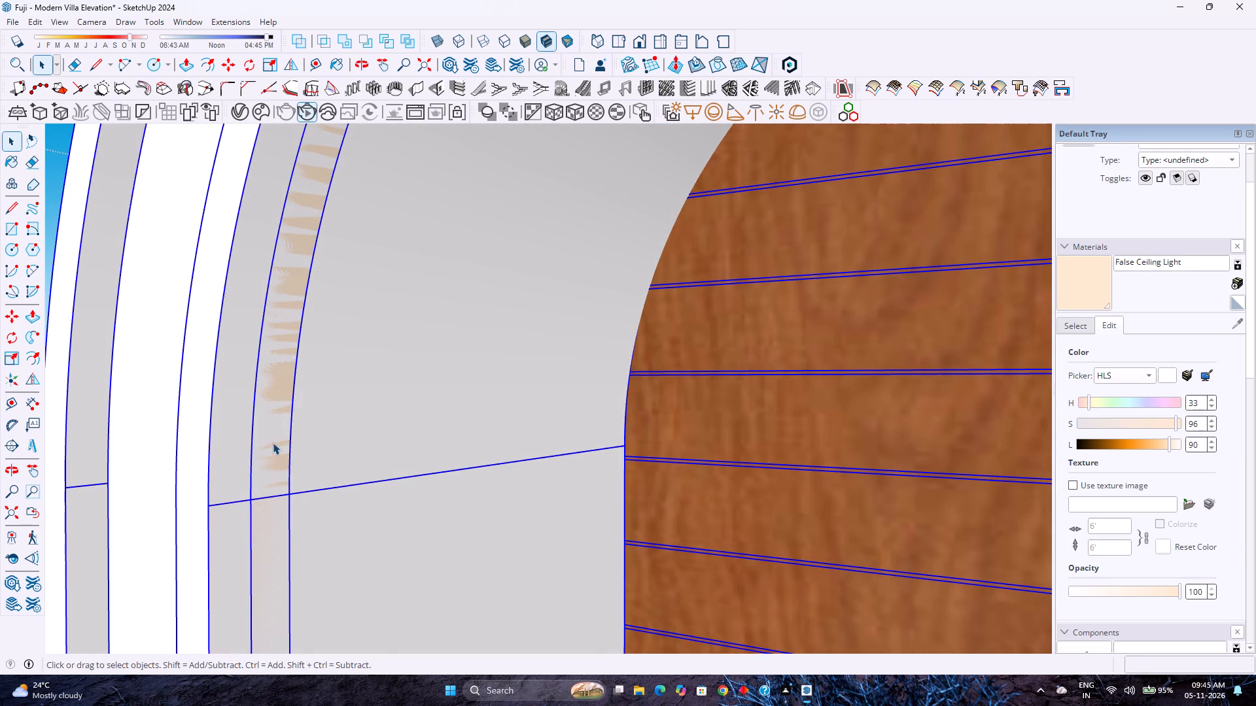
double_click(275, 424)
left_click(275, 424)
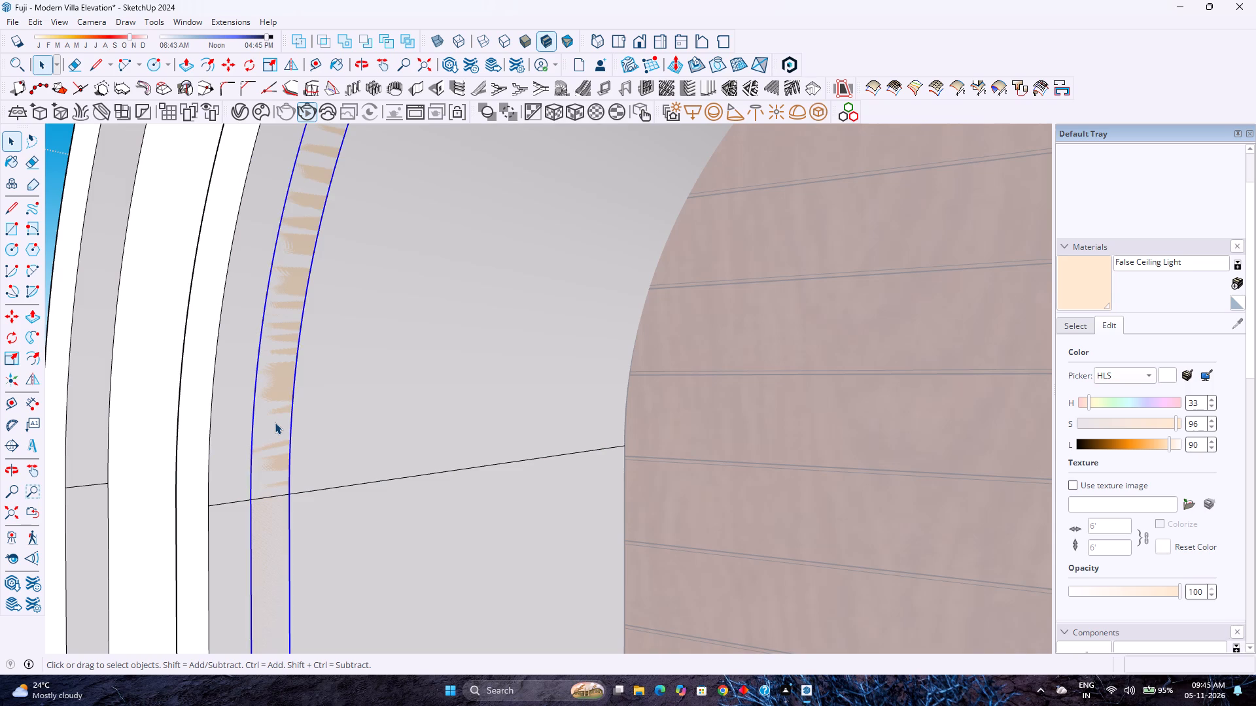
scroll(275, 422, "down", 4)
middle_click_drag(275, 420, 302, 433)
scroll(305, 431, "down", 15)
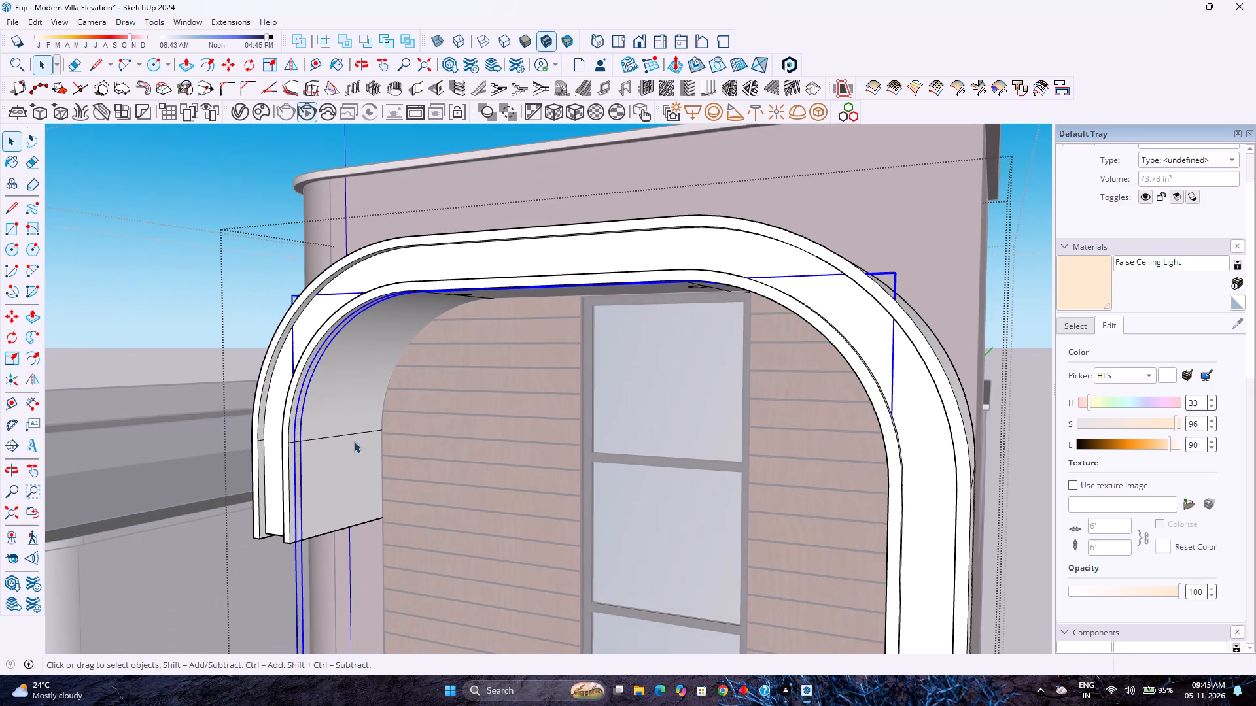
Close the nested groups, frame the whole villa in the standard front view, and restart the V-Ray interactive render.
left_click(642, 36)
scroll(470, 309, "down", 4)
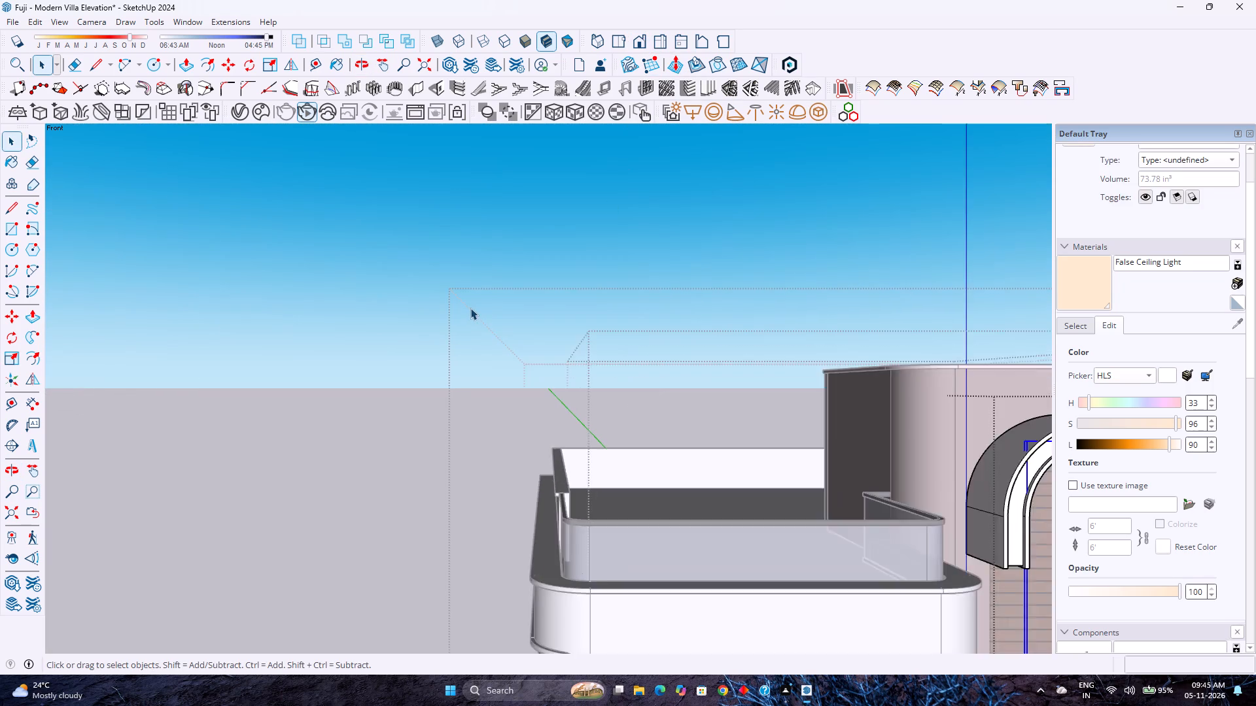
scroll(470, 308, "down", 17)
scroll(466, 299, "up", 1)
scroll(466, 297, "down", 1)
double_click(965, 392)
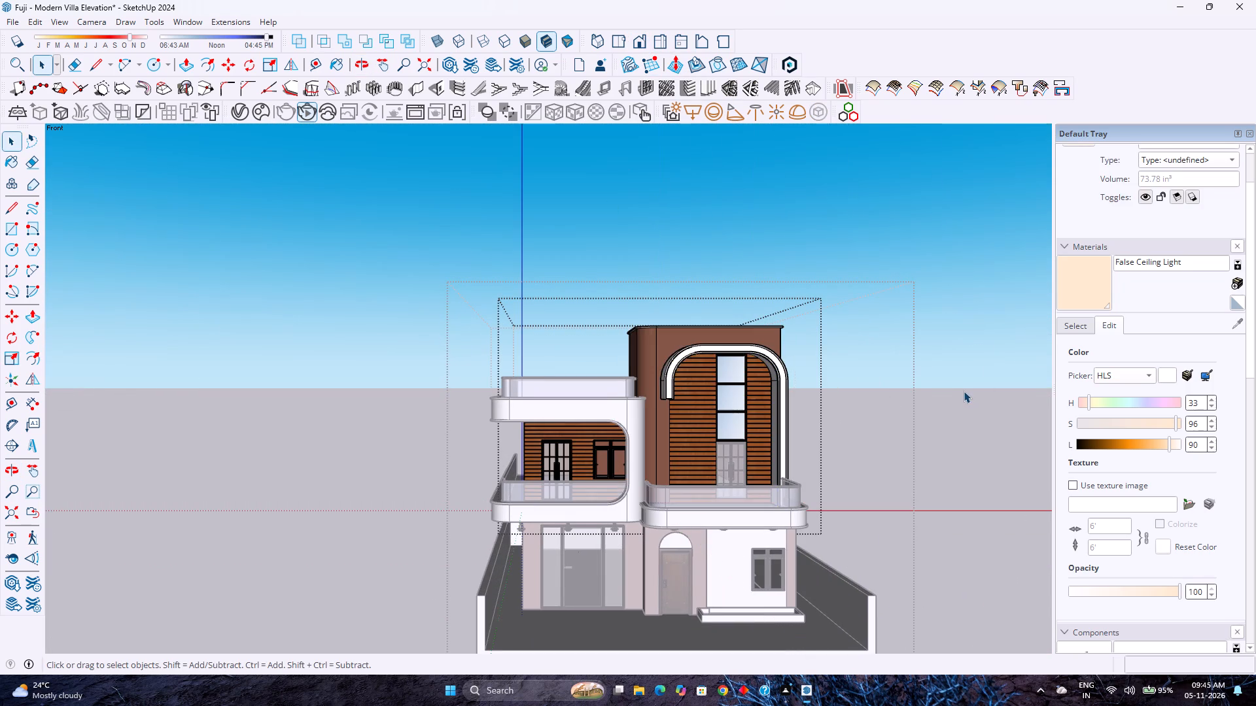
scroll(955, 394, "down", 1)
left_click(955, 394)
left_click(640, 46)
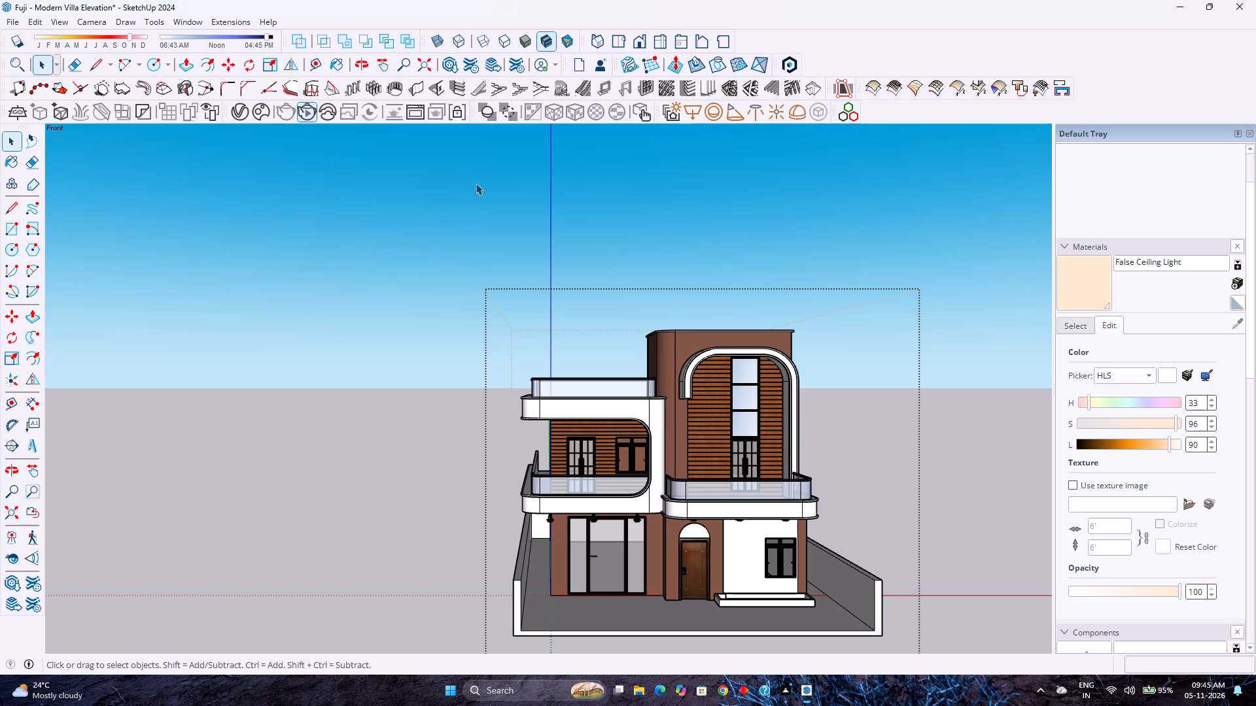
left_click(7, 513)
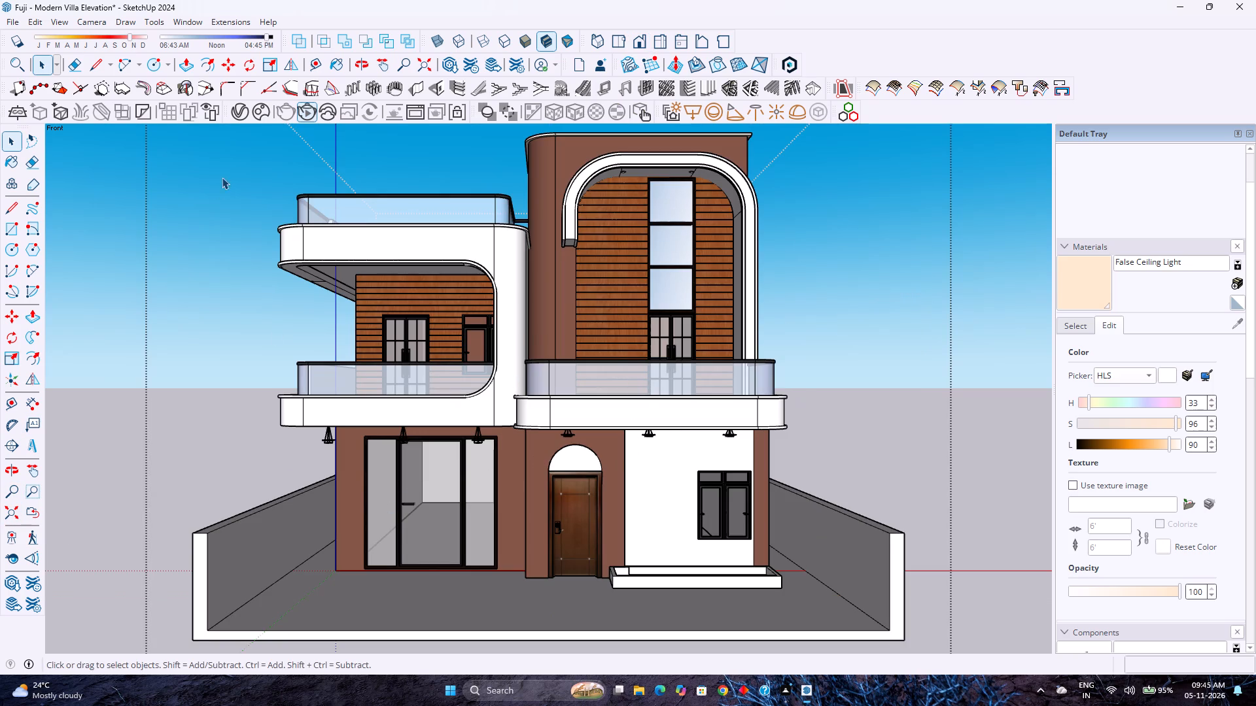
left_click(312, 113)
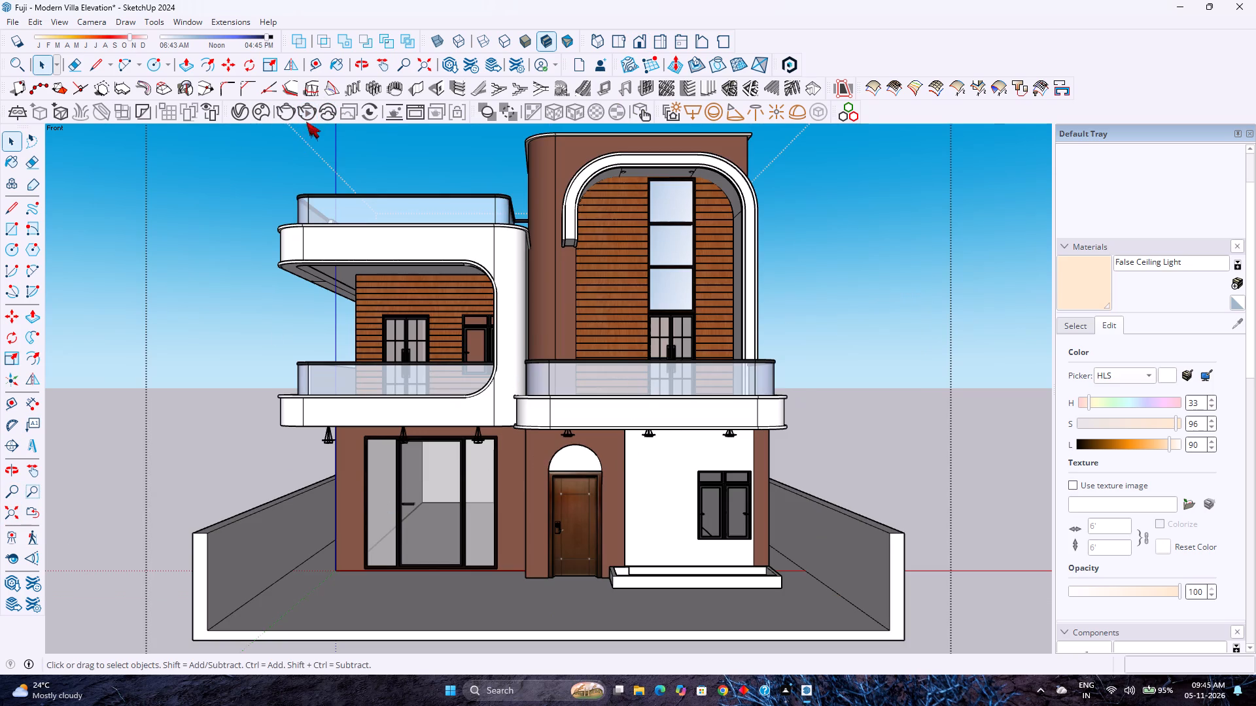
left_click(311, 115)
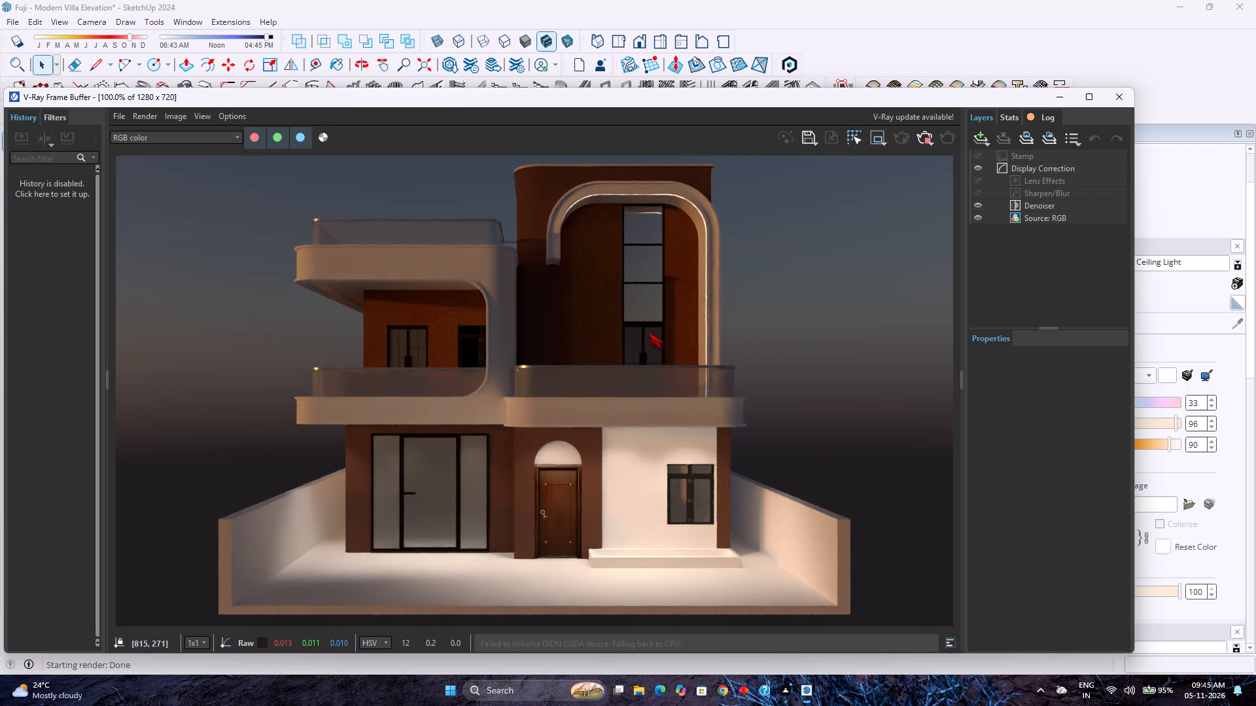
Review the villa's dusk render, checking the light strips in the arched frame and balconies, and put the V-Ray Frame Buffer away.
scroll(545, 331, "down", 1)
scroll(545, 331, "up", 1)
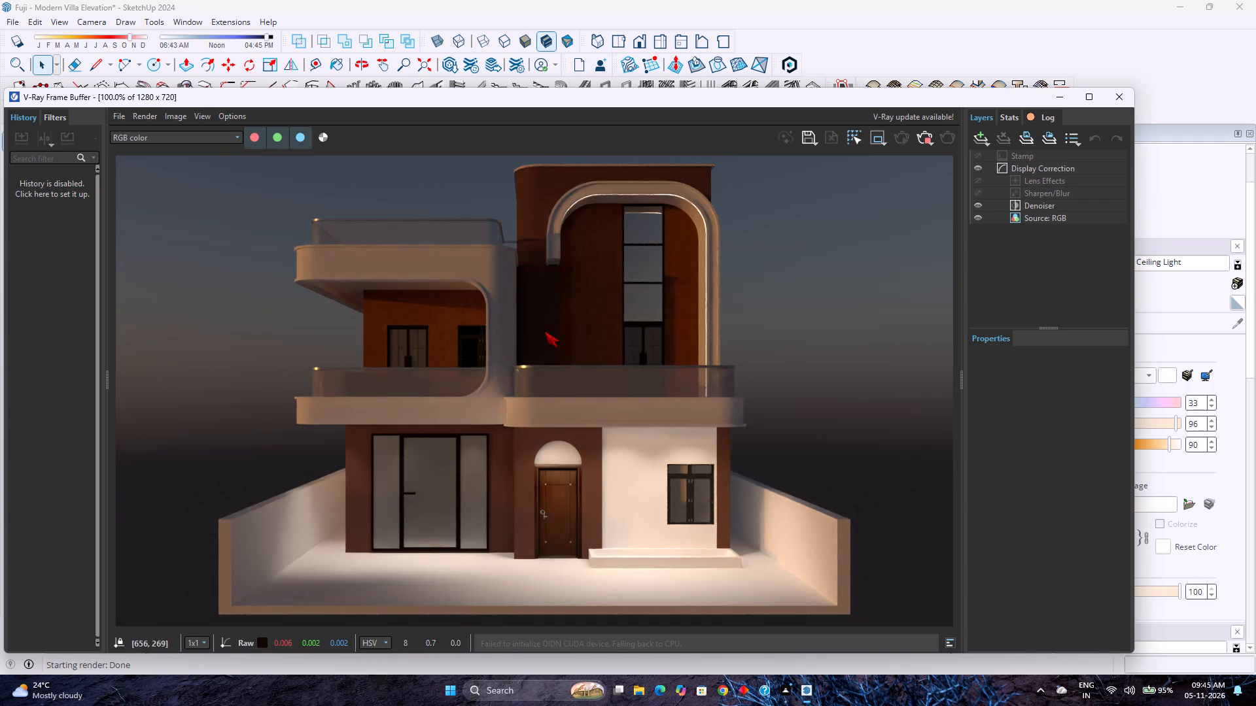
scroll(545, 331, "down", 1)
scroll(545, 331, "up", 1)
scroll(542, 329, "down", 1)
scroll(542, 329, "up", 1)
scroll(542, 329, "down", 1)
scroll(542, 329, "up", 1)
scroll(540, 329, "down", 1)
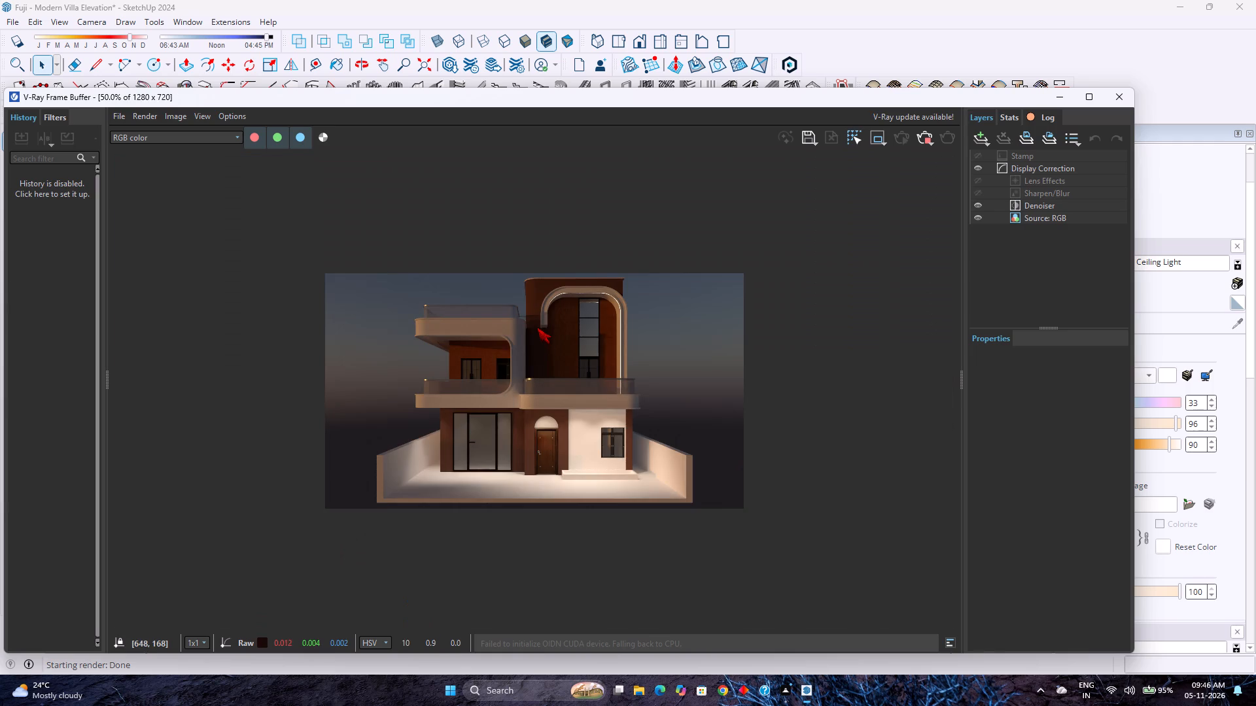
scroll(530, 337, "up", 1)
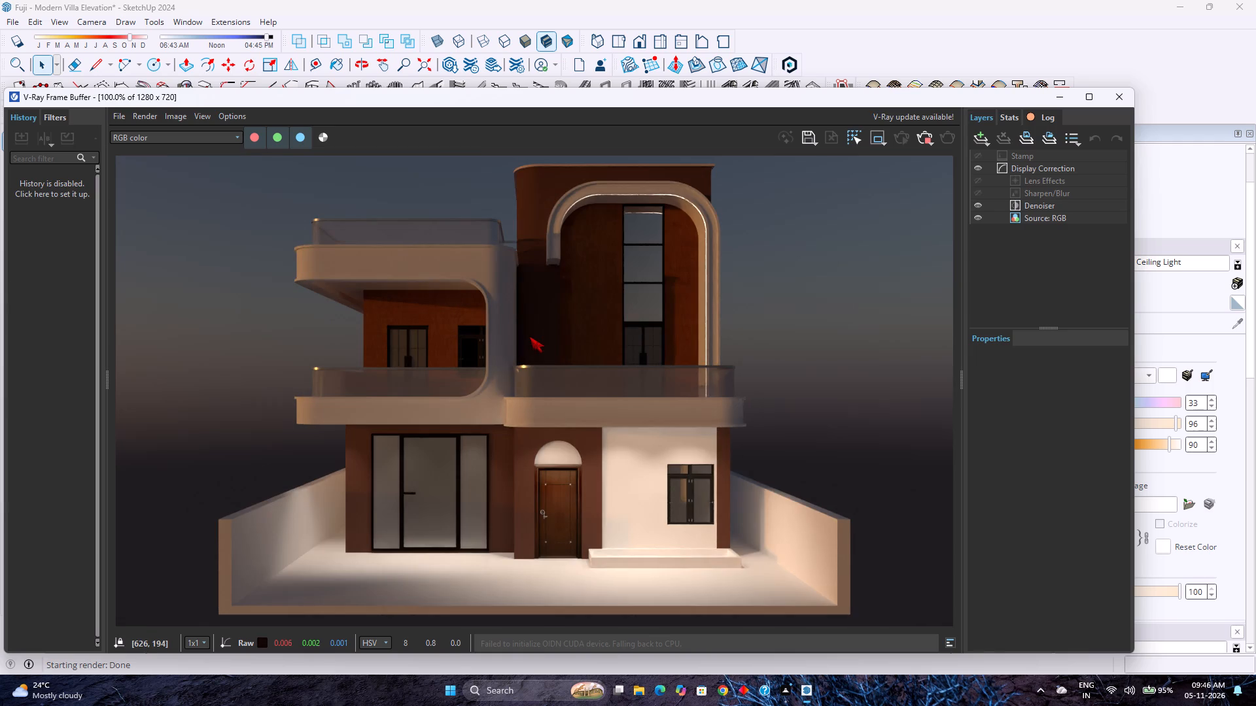
scroll(530, 337, "down", 1)
scroll(530, 337, "up", 1)
scroll(530, 337, "down", 1)
scroll(515, 367, "up", 1)
scroll(515, 366, "down", 1)
scroll(515, 365, "up", 1)
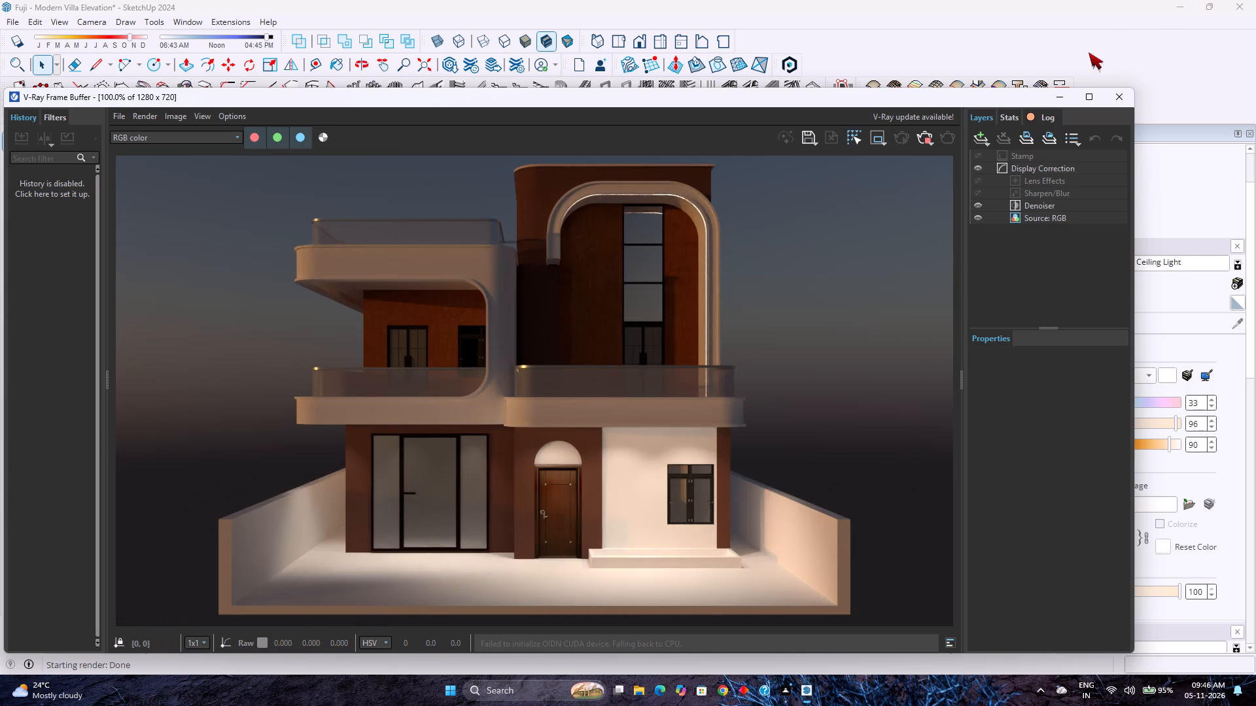
left_click(1051, 98)
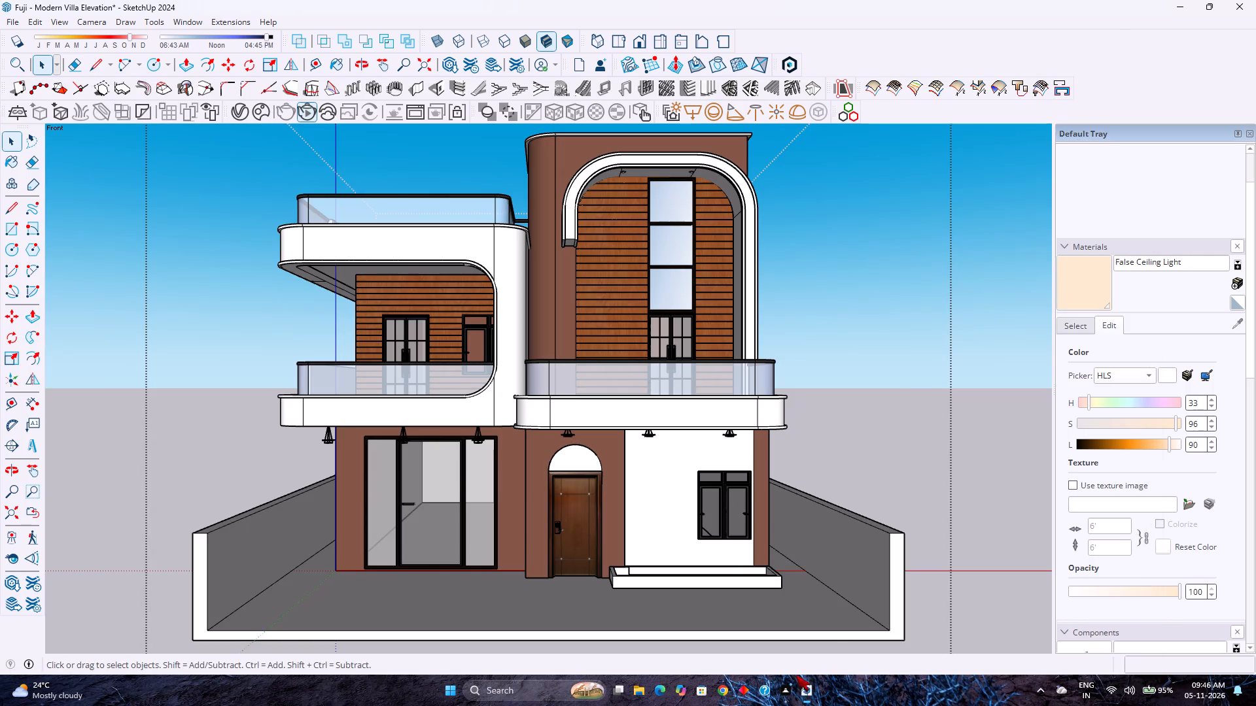
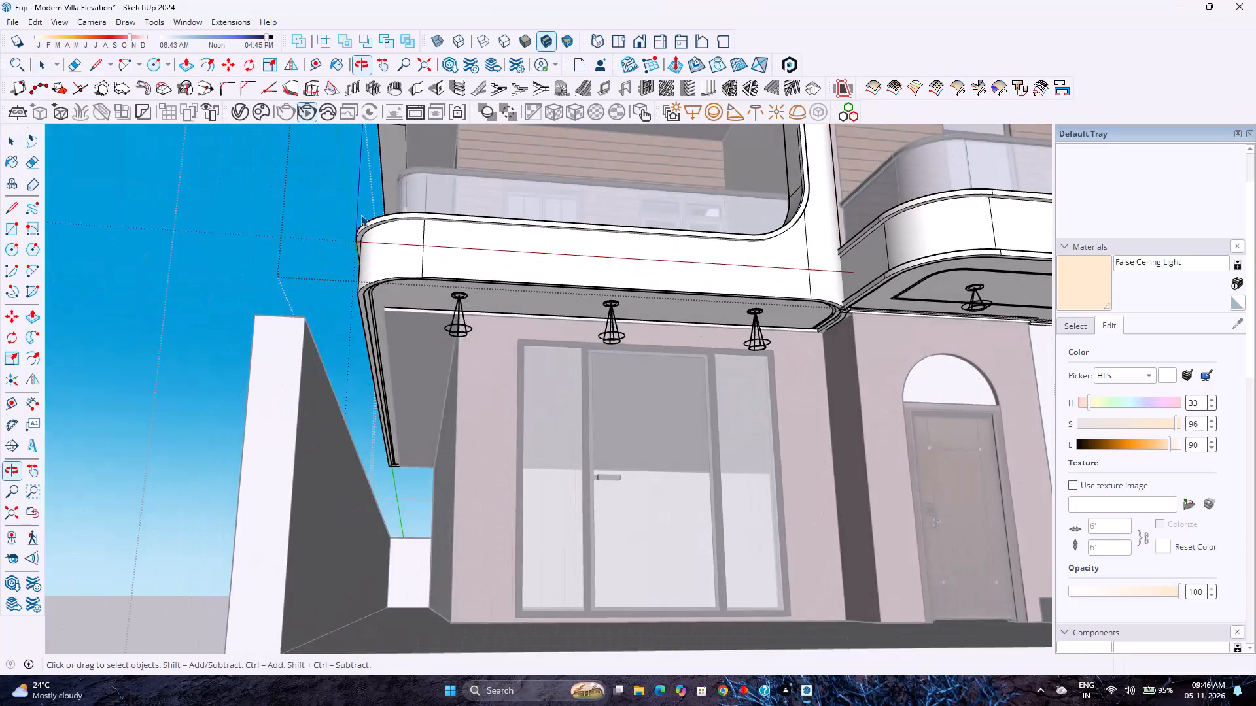
Open the frame group at the villa's left end and delete the edge crossing its underside above the wood-clad wall.
scroll(359, 216, "down", 5)
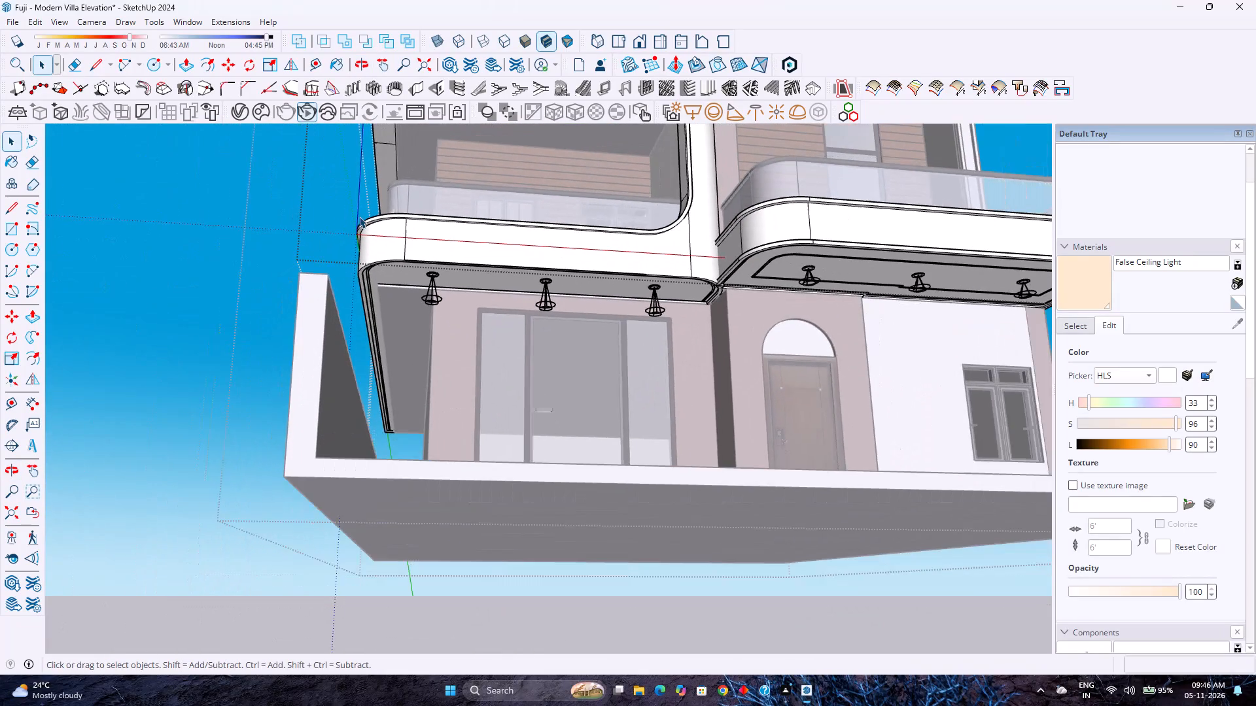
middle_click_drag(430, 149, 424, 165, "shift")
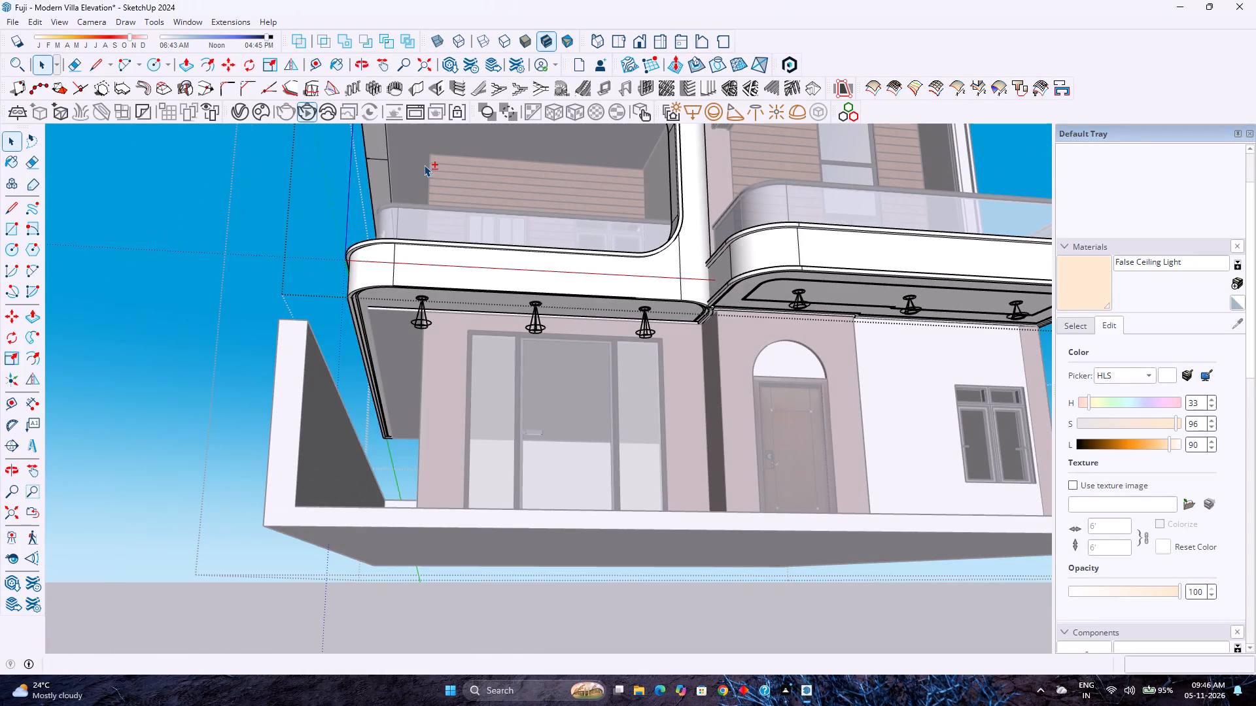
middle_click_drag(425, 163, 319, 379, "shift")
middle_click(318, 380, "shift")
middle_click(315, 382, "shift")
scroll(277, 389, "up", 12)
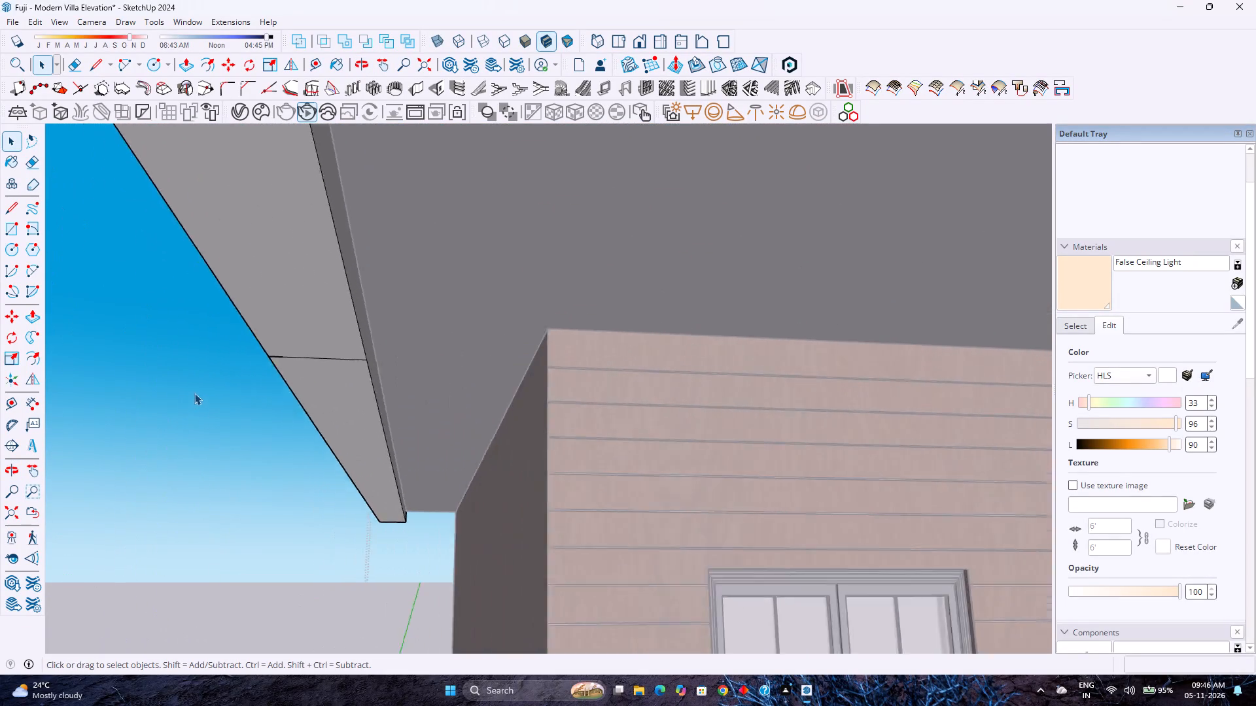
scroll(194, 393, "up", 3)
left_click(421, 318)
left_click(421, 320)
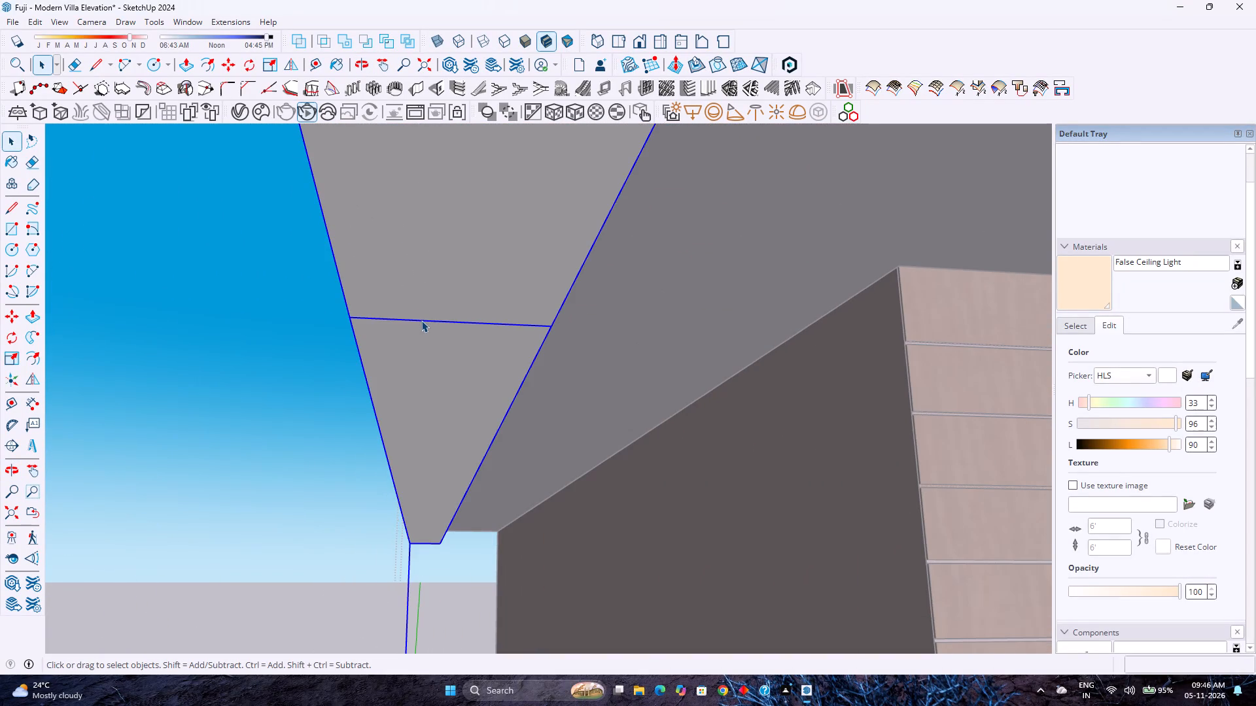
left_click(421, 320)
left_click(423, 320)
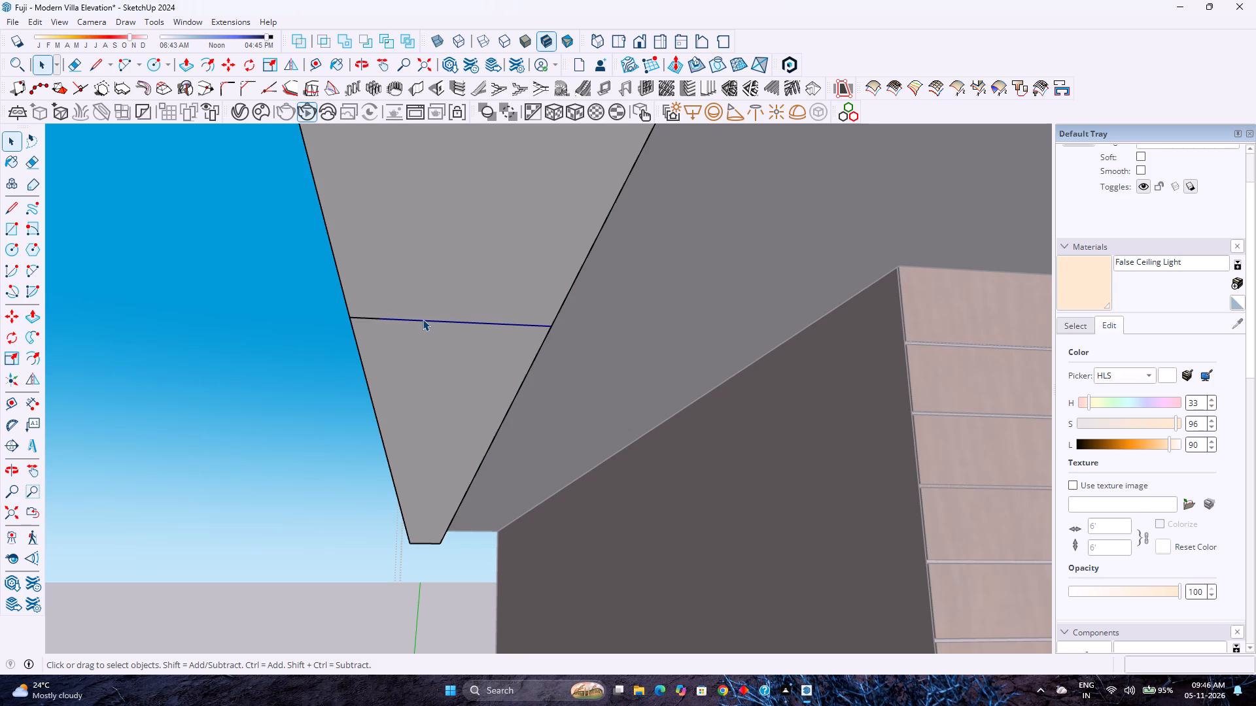
key("Delete")
Draw a short edge across the narrow gap at the corner where the frame's side meets its underside strip.
middle_click_drag(405, 328, 492, 320)
middle_click_drag(494, 320, 536, 319)
middle_click(536, 319)
middle_click(537, 319)
middle_click(537, 319)
middle_click(537, 319)
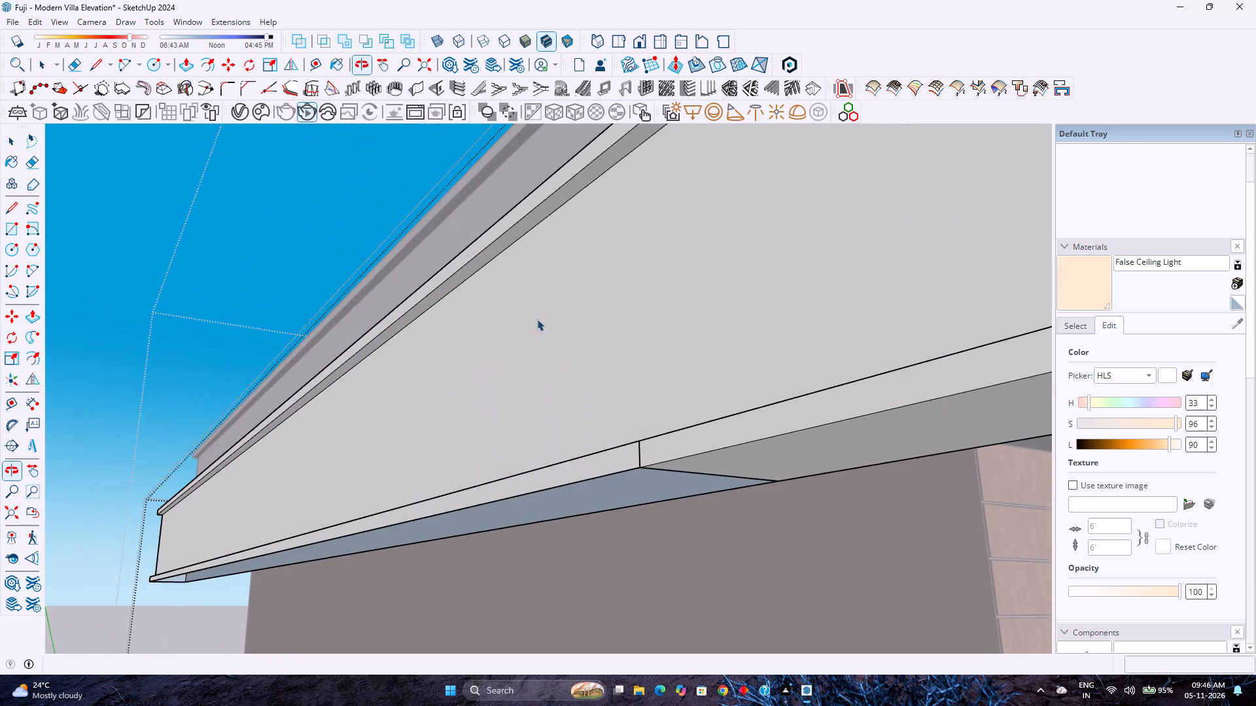
middle_click(537, 319)
middle_click_drag(684, 509, 599, 401)
middle_click_drag(599, 401, 593, 394)
middle_click(593, 394)
scroll(587, 380, "down", 3)
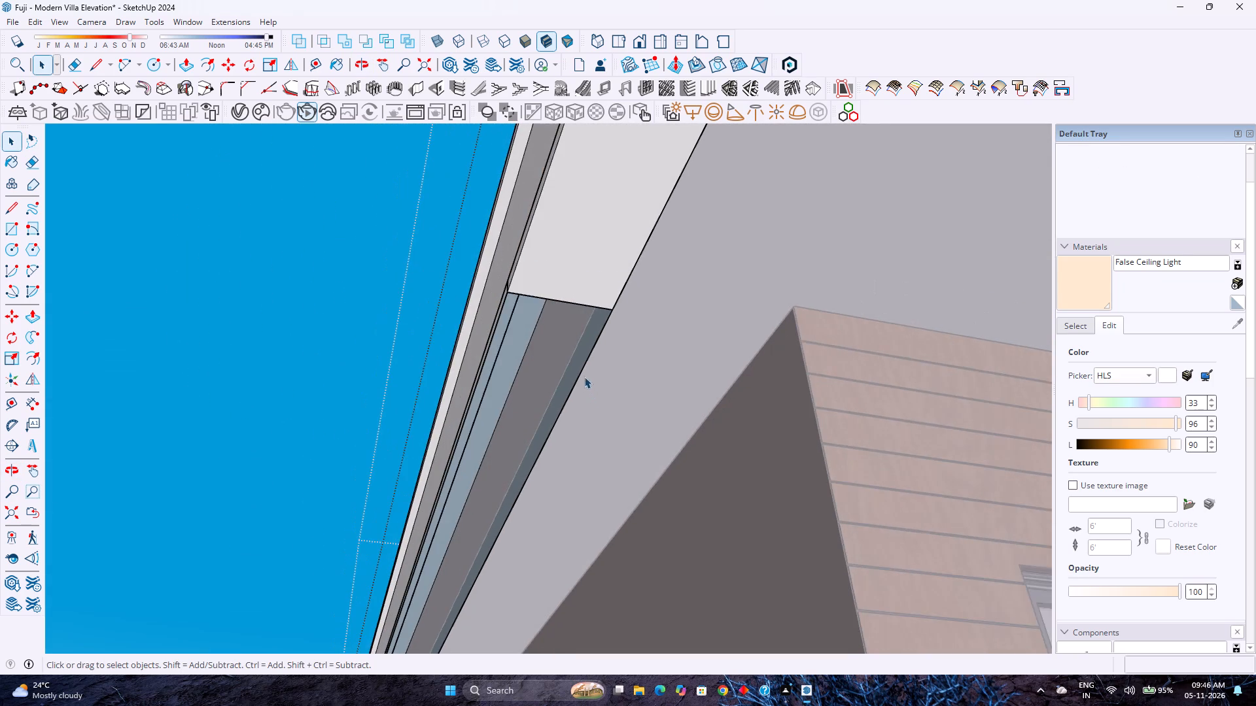
scroll(584, 377, "down", 2)
middle_click_drag(580, 375, 710, 410)
middle_click_drag(714, 412, 723, 420)
middle_click(723, 420)
middle_click(725, 421)
scroll(557, 277, "up", 8)
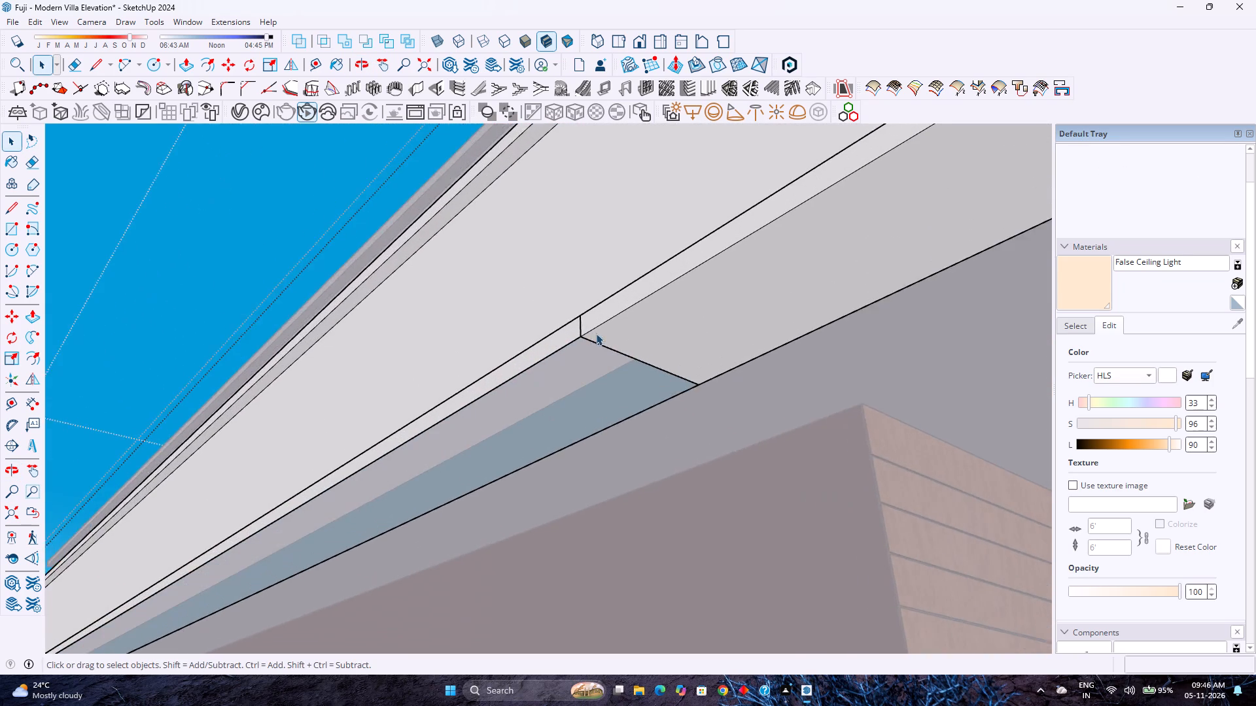
scroll(596, 333, "up", 20)
scroll(596, 333, "up", 8)
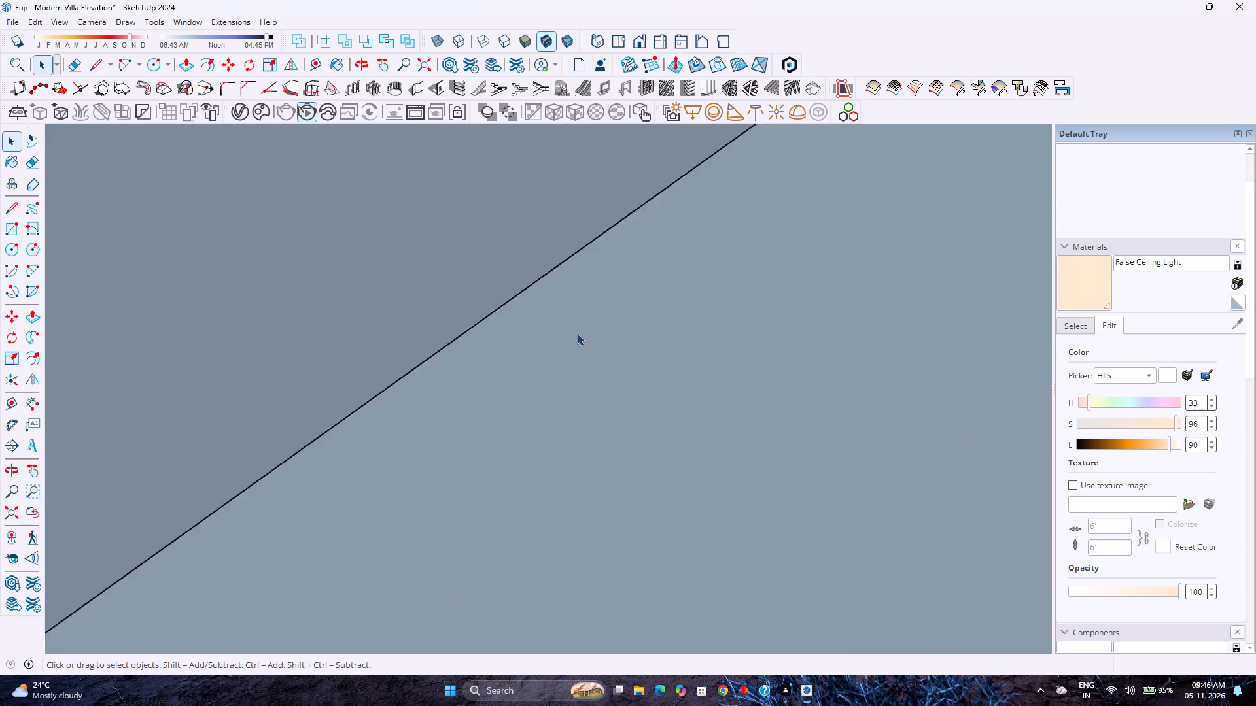
scroll(577, 333, "up", 2)
scroll(576, 330, "down", 4)
scroll(571, 211, "down", 2)
middle_click_drag(571, 211, 597, 233)
middle_click(597, 233)
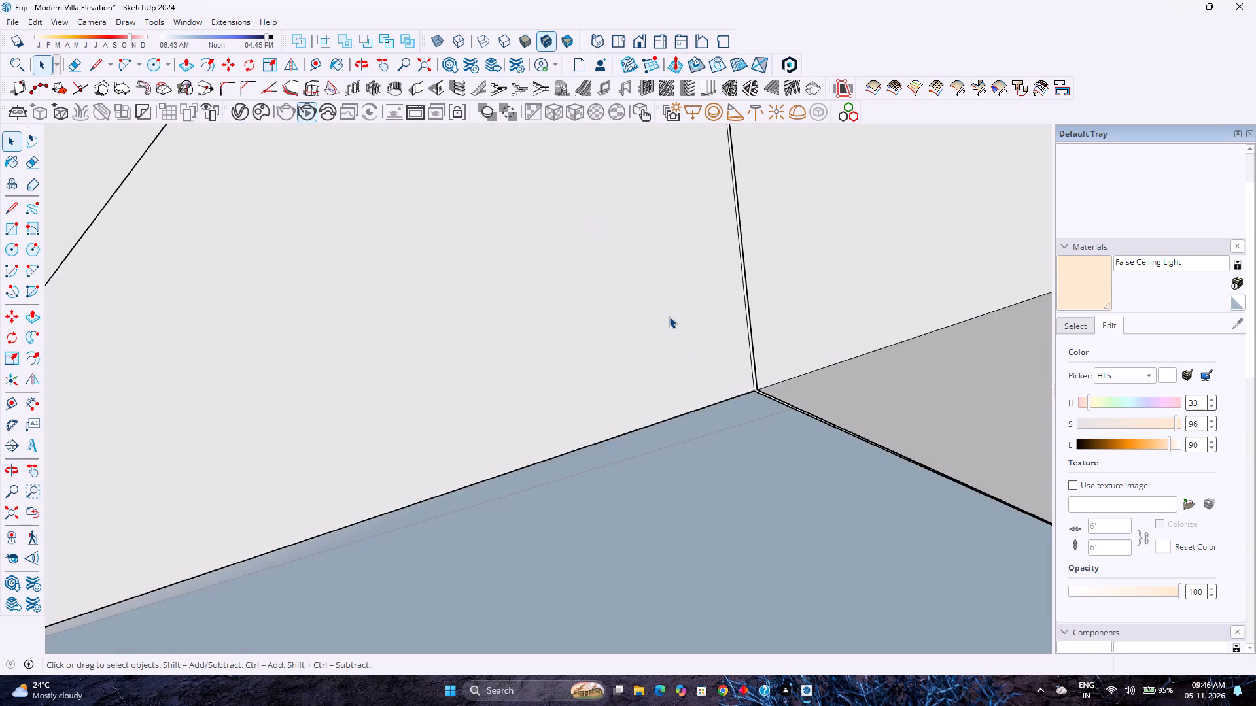
scroll(744, 388, "up", 17)
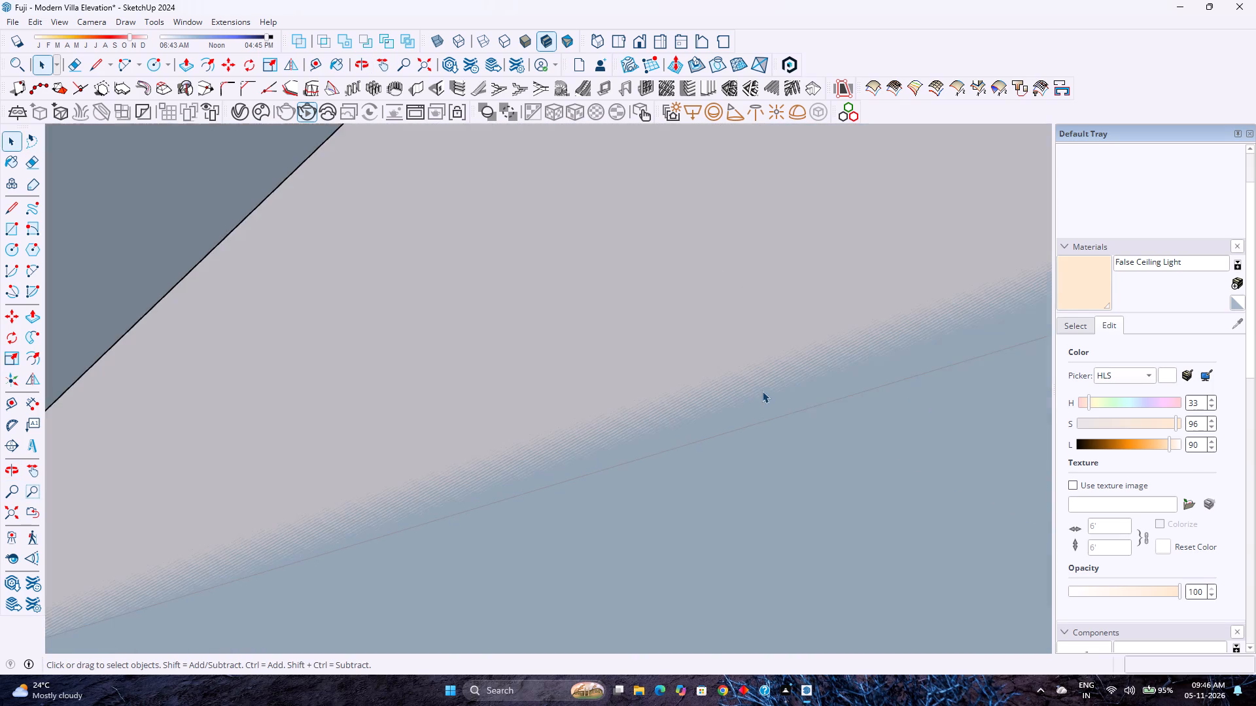
scroll(761, 392, "down", 4)
key("l")
scroll(759, 392, "up", 2)
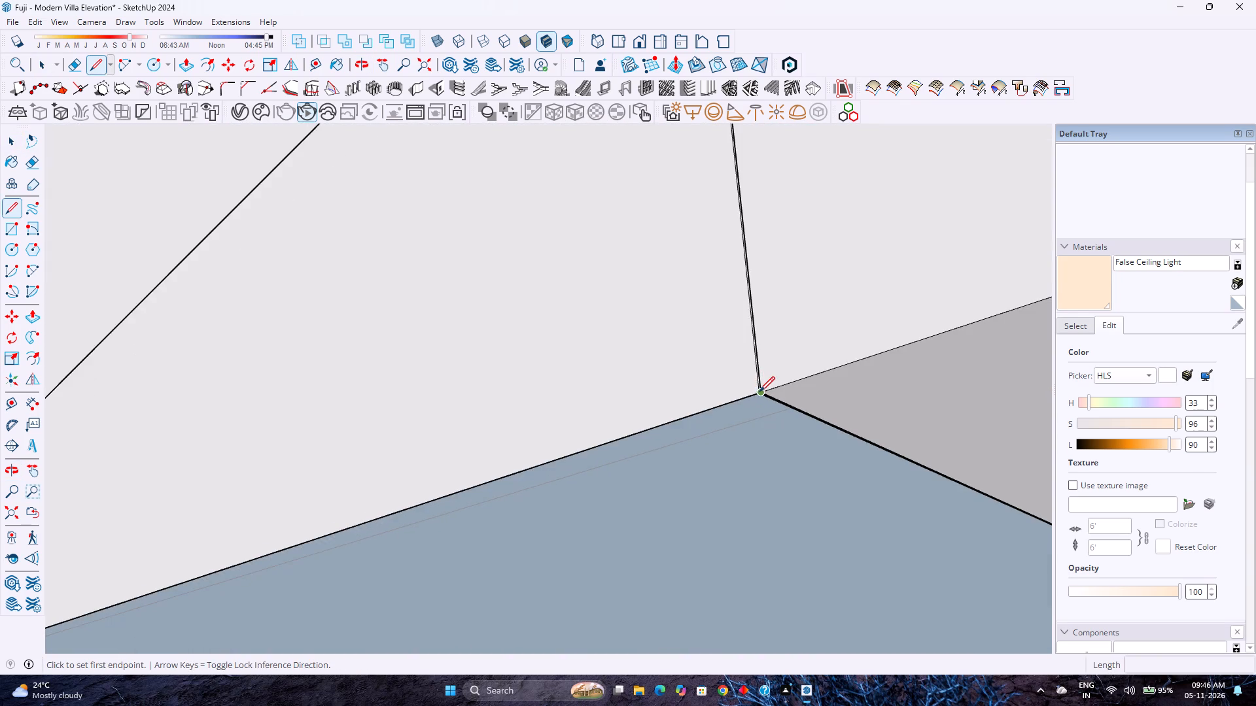
scroll(759, 392, "up", 19)
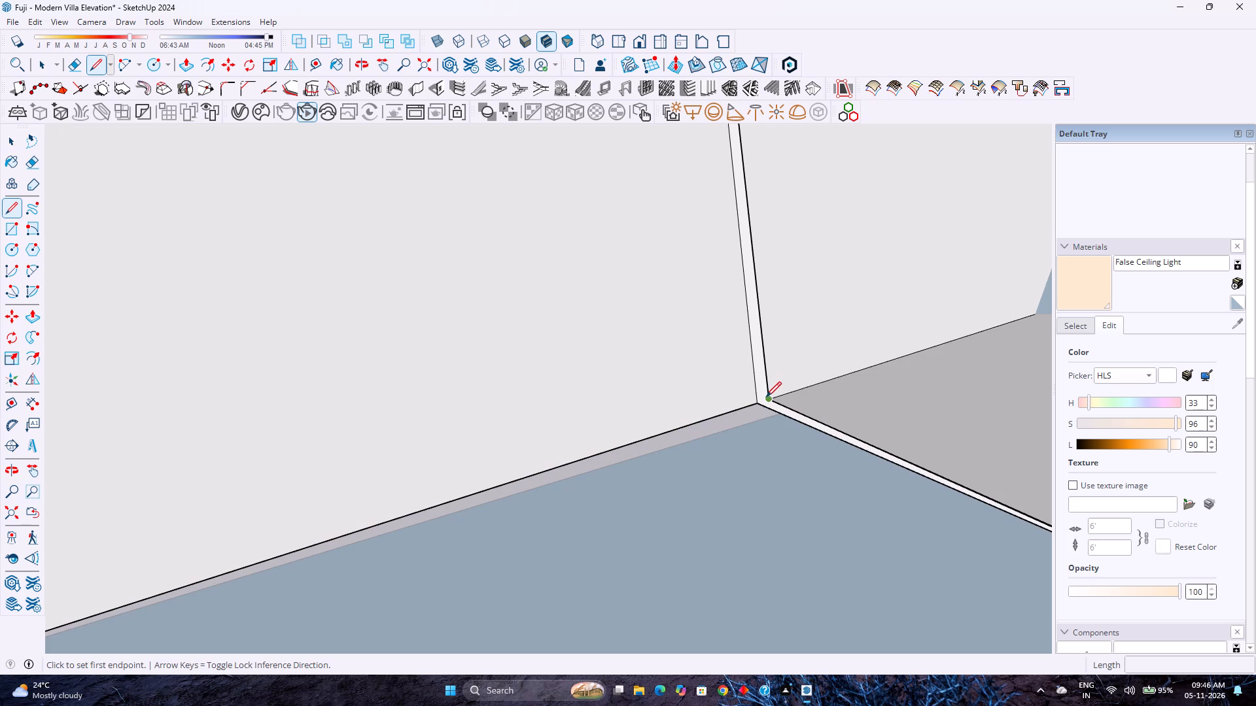
left_click(766, 397)
left_click(751, 402)
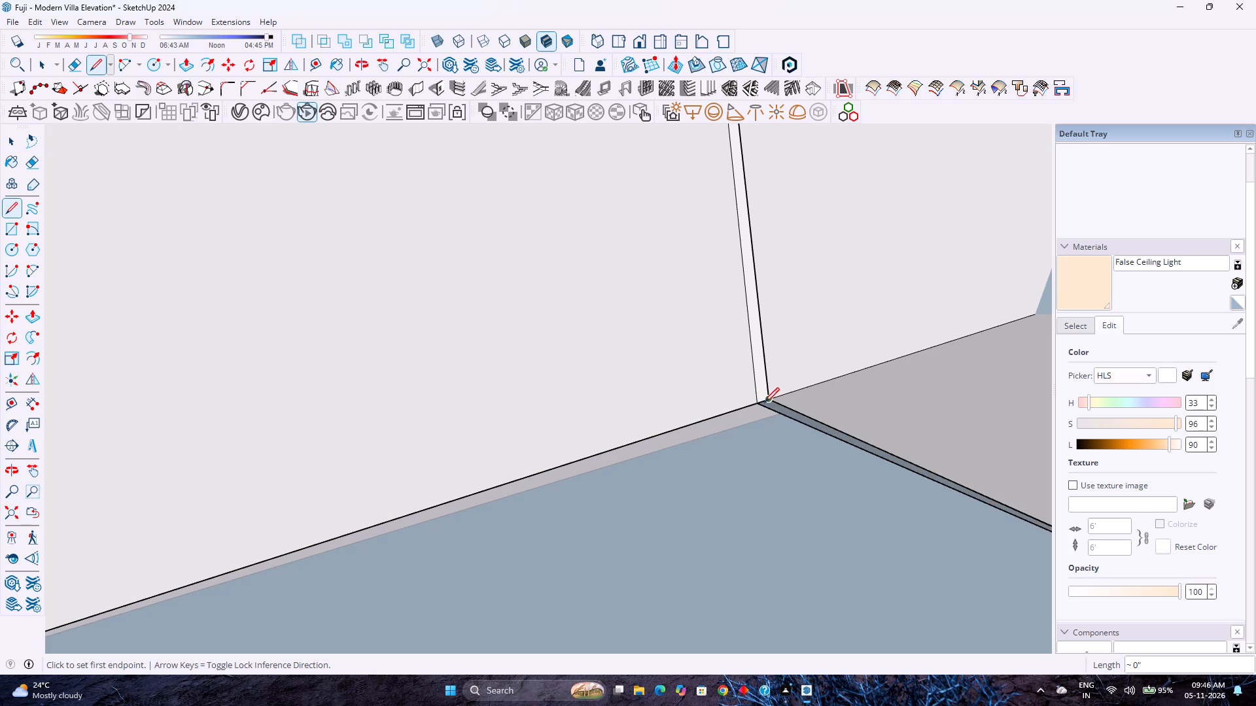
scroll(764, 404, "up", 6)
scroll(765, 404, "down", 5)
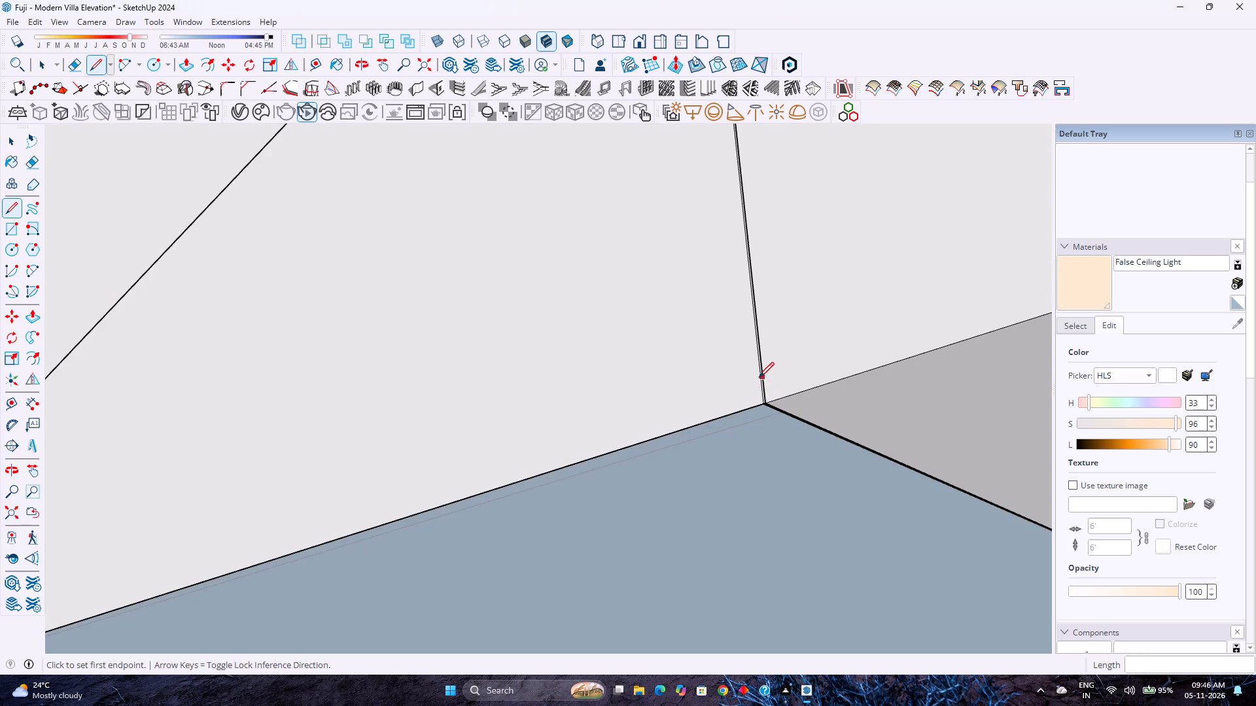
key("space")
Draw a second short edge across the thin vertical slit at the point where it meets the sloping seam above.
scroll(759, 374, "up", 12)
middle_click_drag(764, 387, 818, 521)
middle_click(818, 521)
scroll(802, 482, "up", 5)
middle_click_drag(764, 465, 871, 550)
scroll(747, 458, "down", 7)
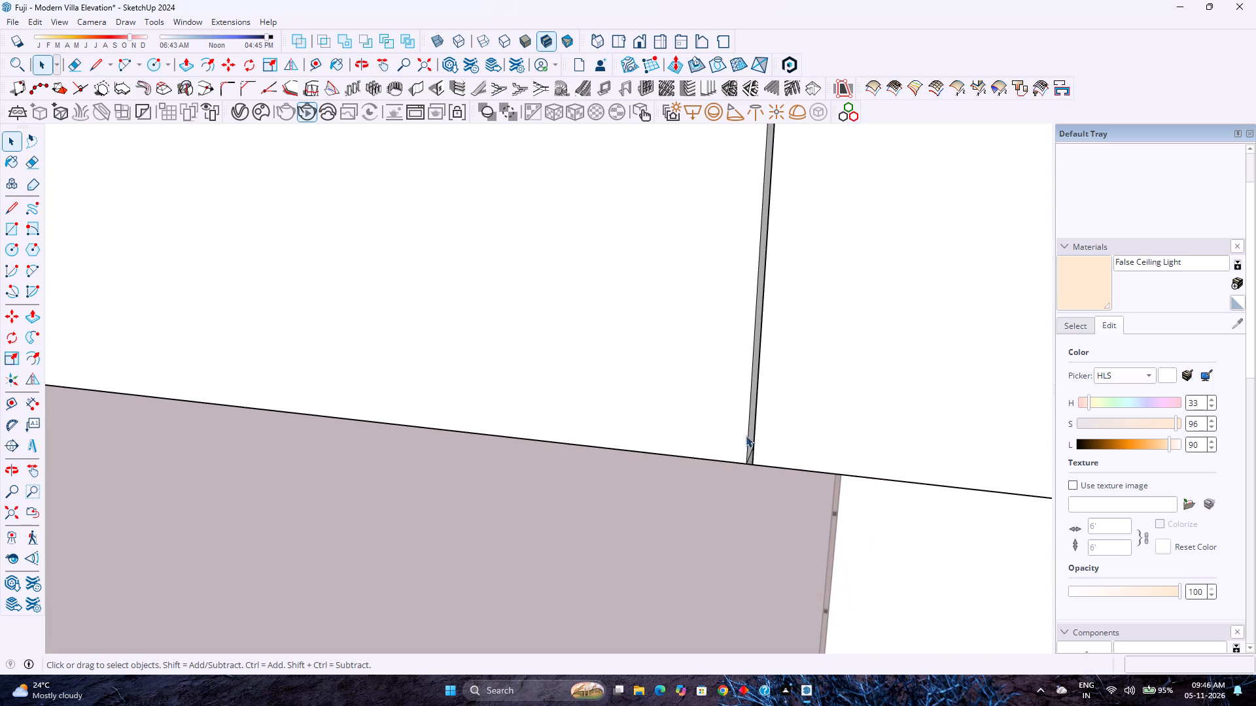
scroll(746, 435, "down", 4)
middle_click_drag(730, 318, 758, 541, "shift")
middle_click(758, 541, "shift")
scroll(729, 433, "down", 8)
middle_click_drag(733, 343, 701, 574, "shift")
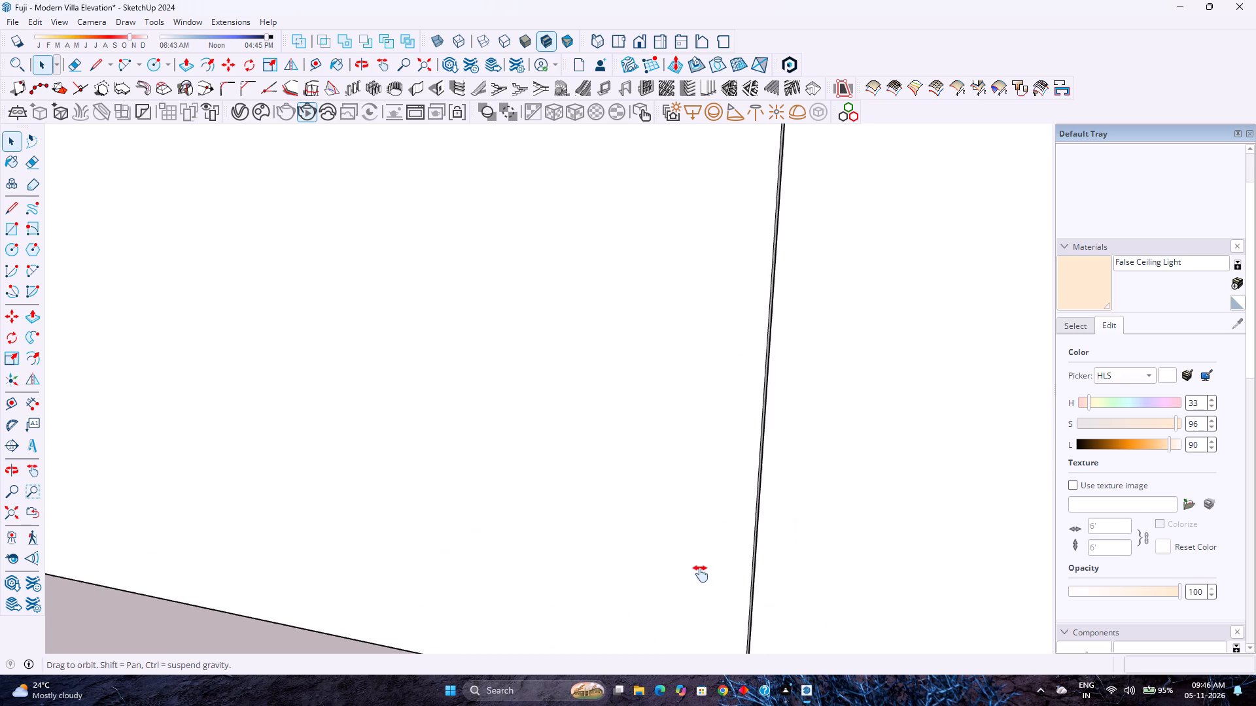
middle_click_drag(701, 574, 690, 594, "shift")
scroll(690, 532, "down", 9)
middle_click_drag(692, 403, 637, 664, "shift")
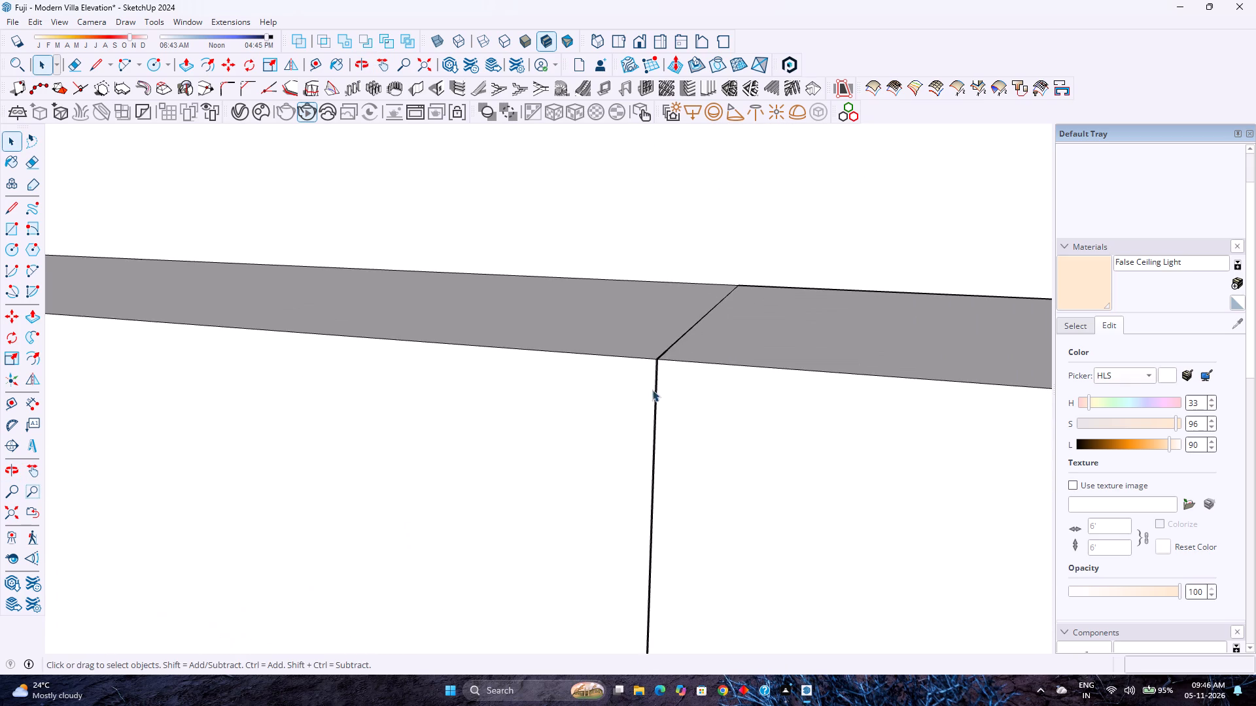
scroll(655, 382, "up", 18)
middle_click_drag(640, 371, 655, 413)
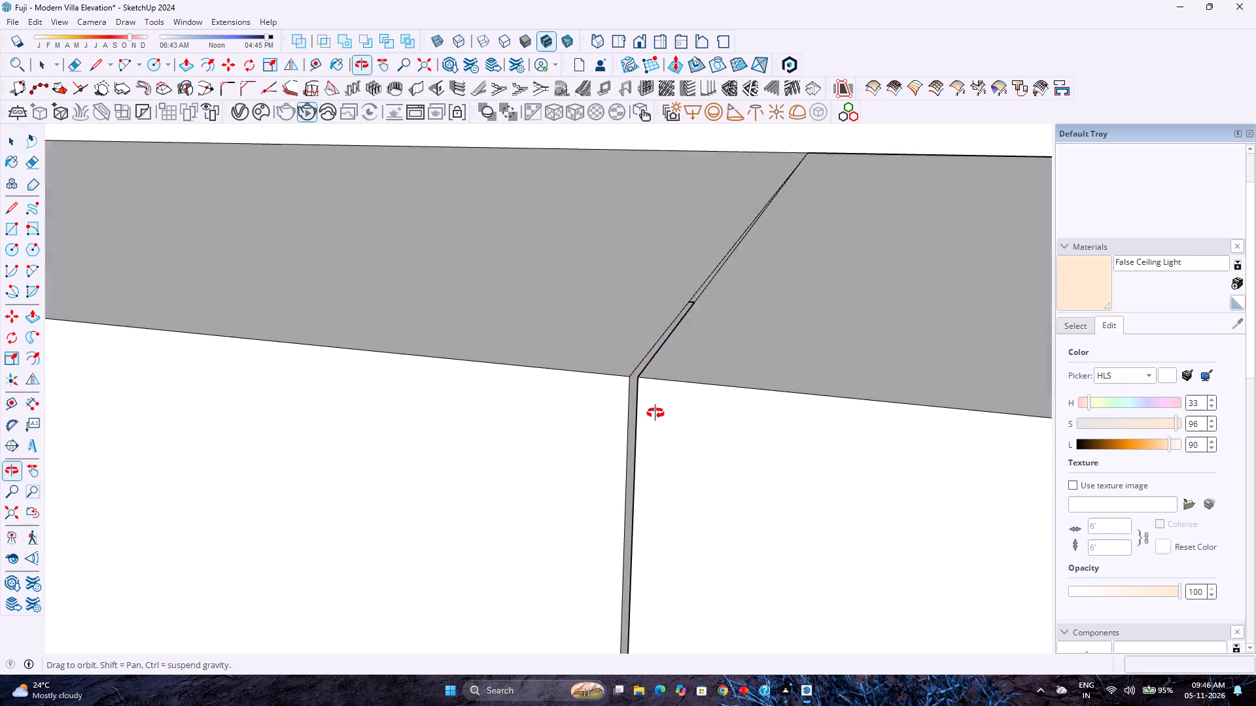
middle_click_drag(655, 413, 667, 446)
middle_click(667, 446)
scroll(659, 428, "up", 7)
key("l")
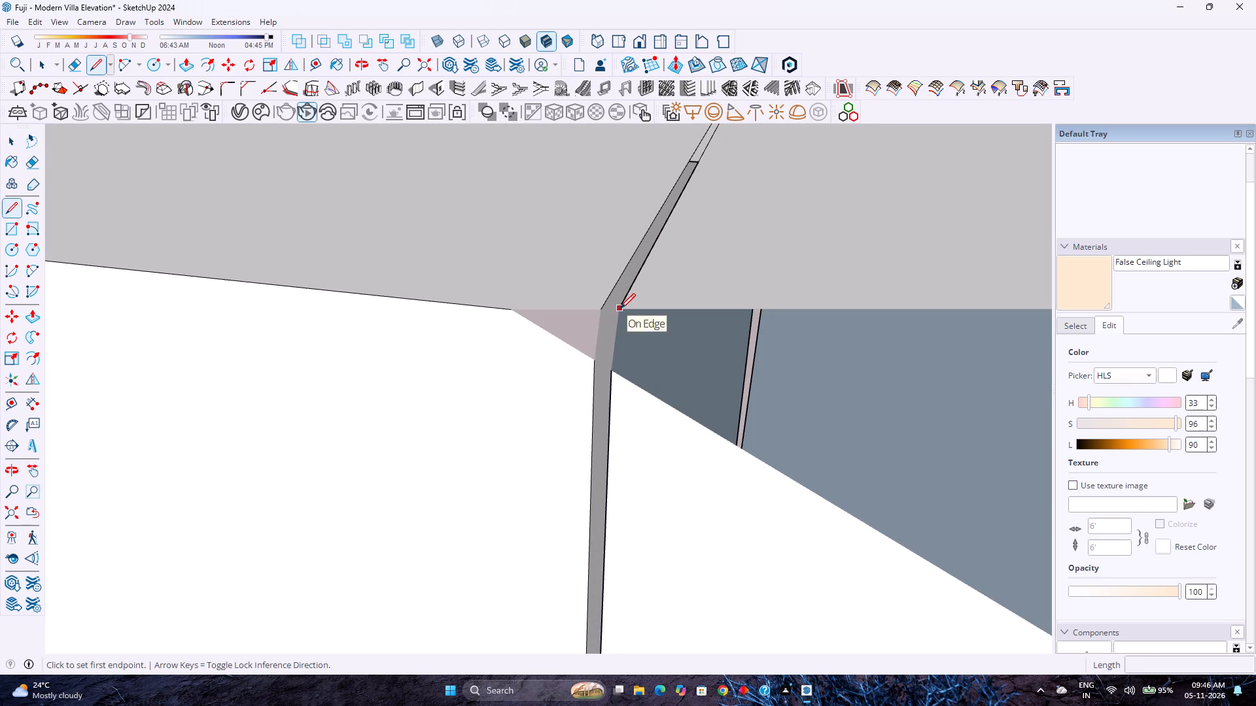
middle_click_drag(629, 322, 647, 405)
middle_click(647, 405)
left_click(614, 343)
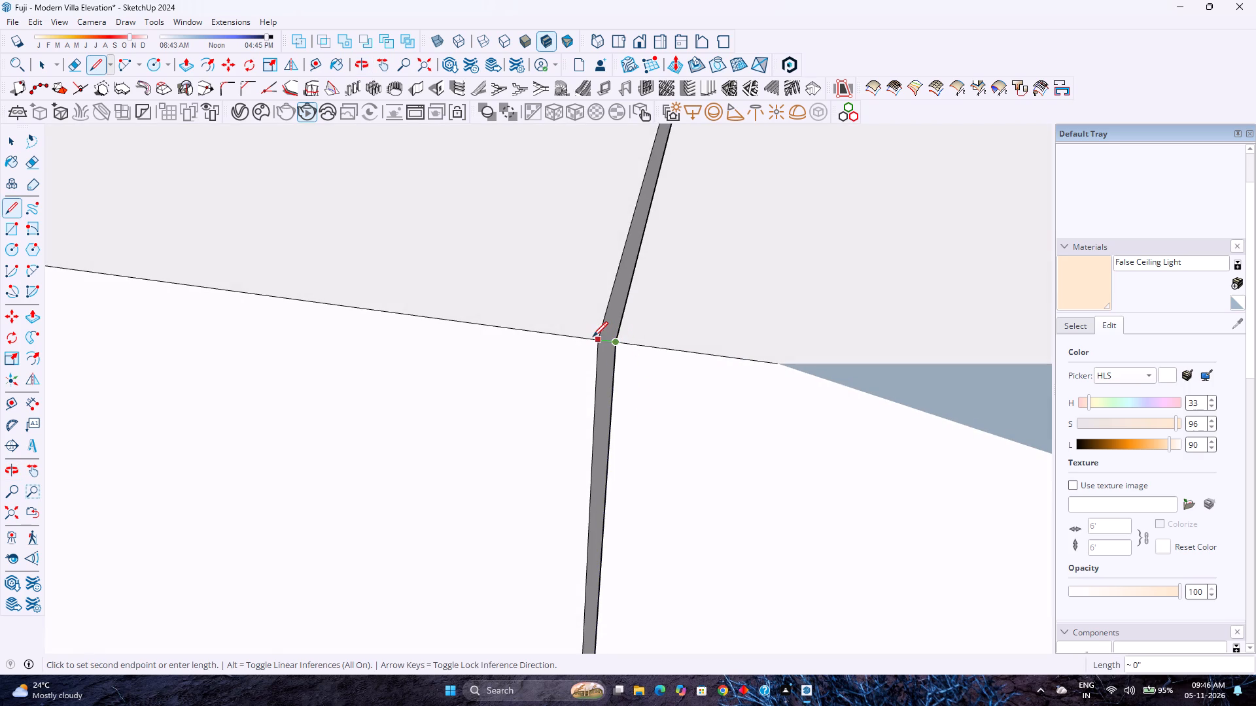
left_click(592, 337)
scroll(532, 395, "down", 9)
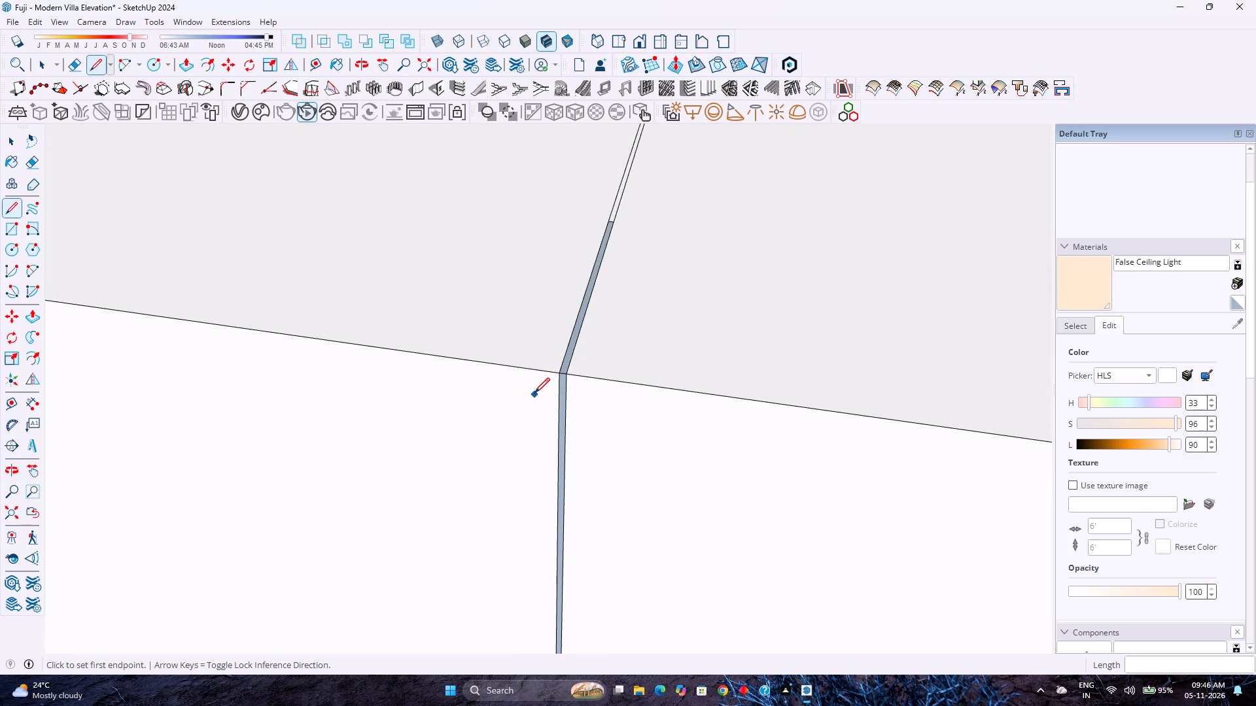
key("space")
Examine the thin seam up to the frame's upper edge for remaining gaps and open faces.
scroll(573, 341, "up", 2)
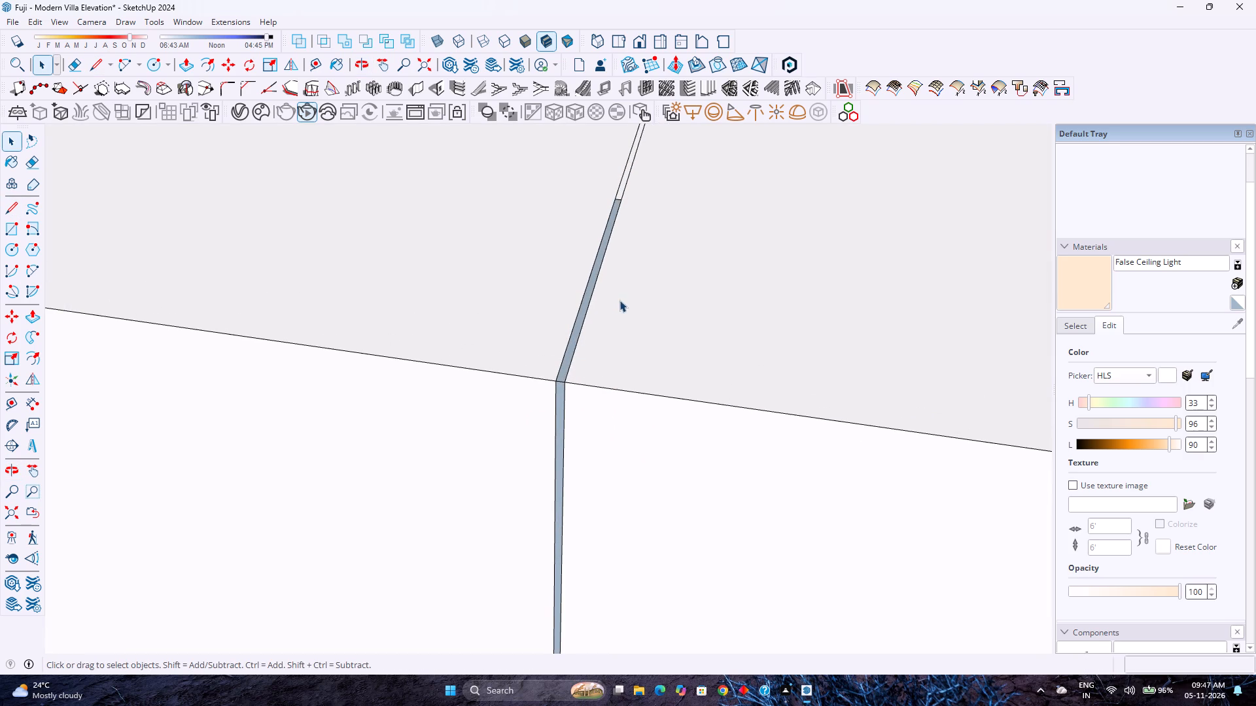
scroll(626, 300, "up", 3)
middle_click_drag(645, 292, 582, 601, "shift")
scroll(608, 391, "down", 3)
middle_click_drag(610, 341, 610, 348, "shift")
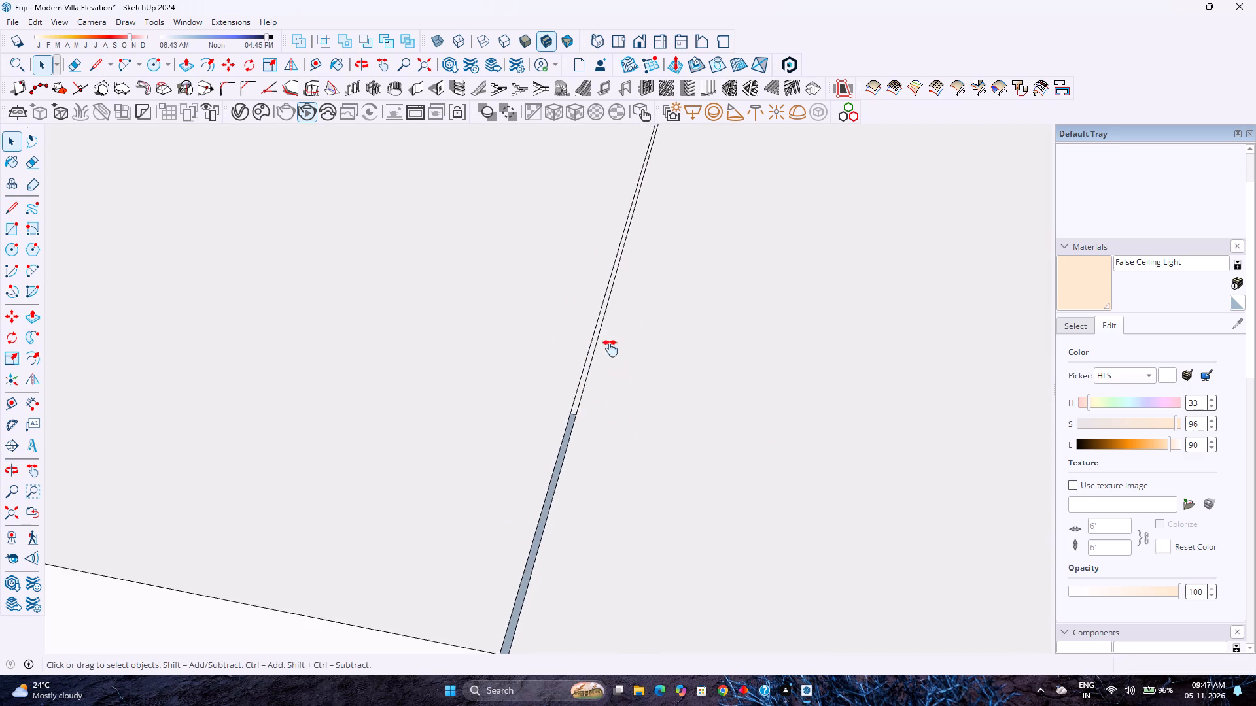
middle_click_drag(610, 348, 504, 631, "shift")
scroll(572, 433, "down", 3)
scroll(587, 337, "down", 7)
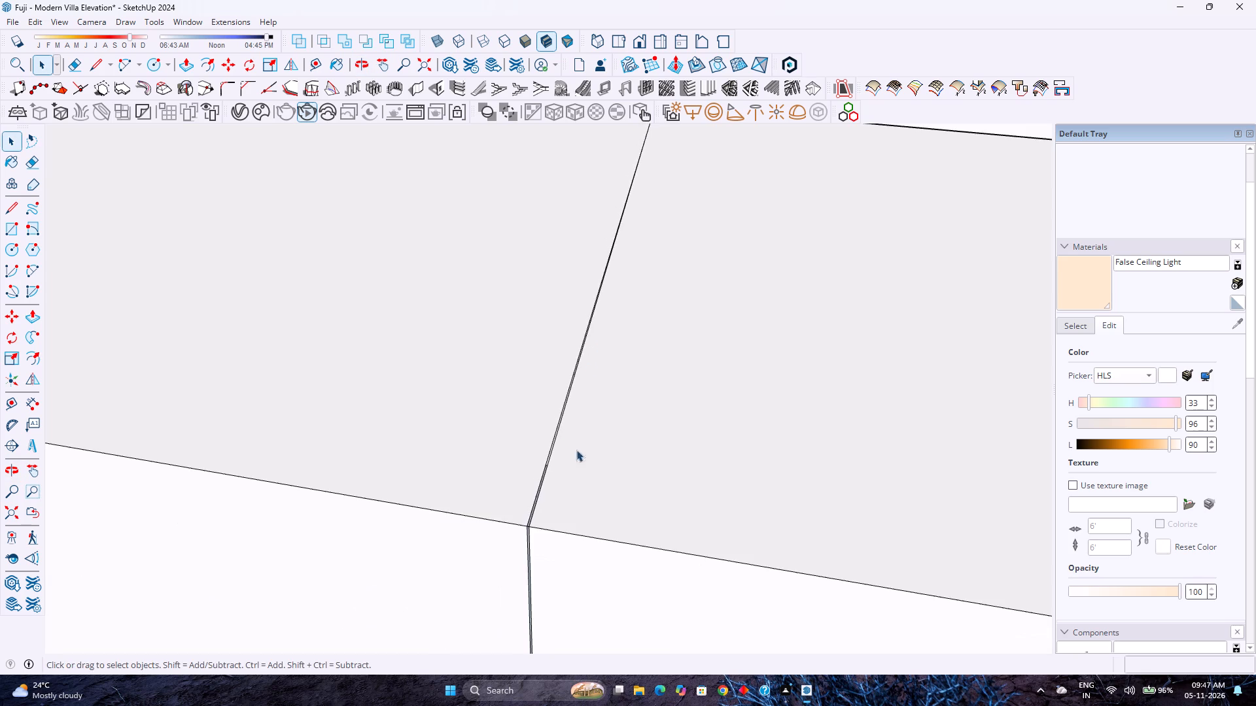
scroll(578, 611, "up", 2)
scroll(597, 546, "up", 9)
scroll(449, 484, "up", 4)
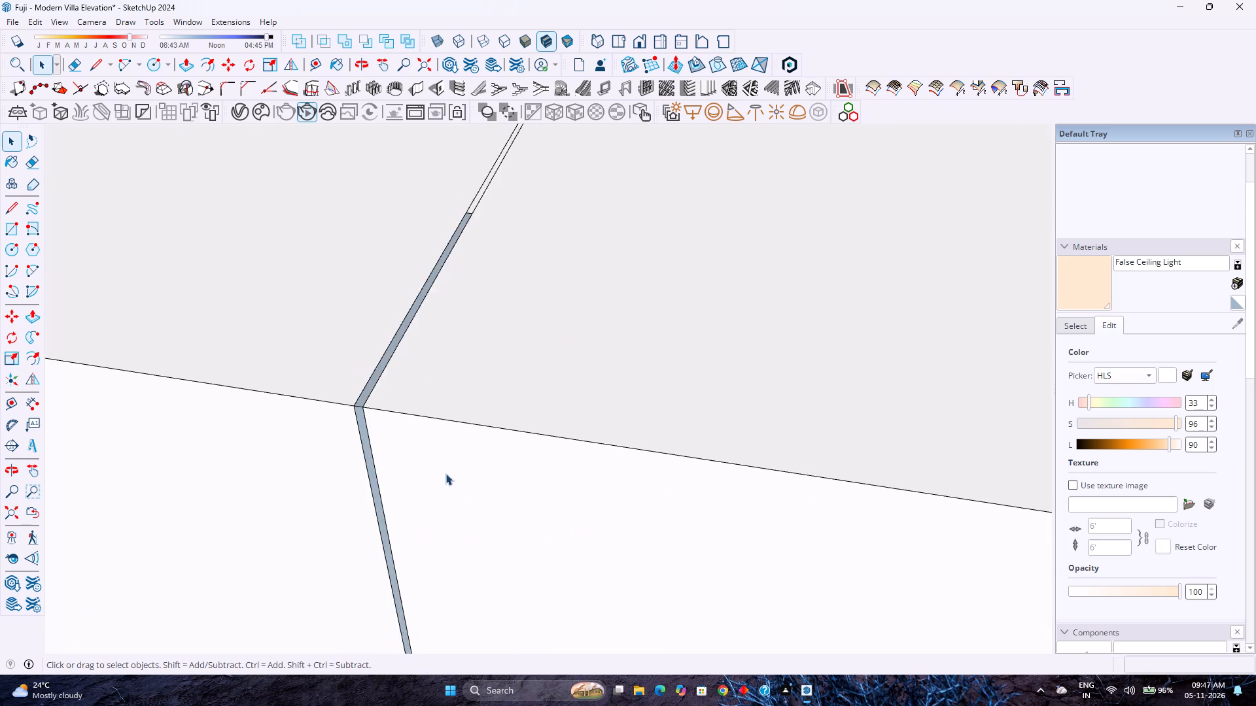
scroll(445, 473, "up", 7)
scroll(444, 441, "down", 3)
middle_click_drag(444, 441, 517, 548, "shift")
middle_click(517, 548, "shift")
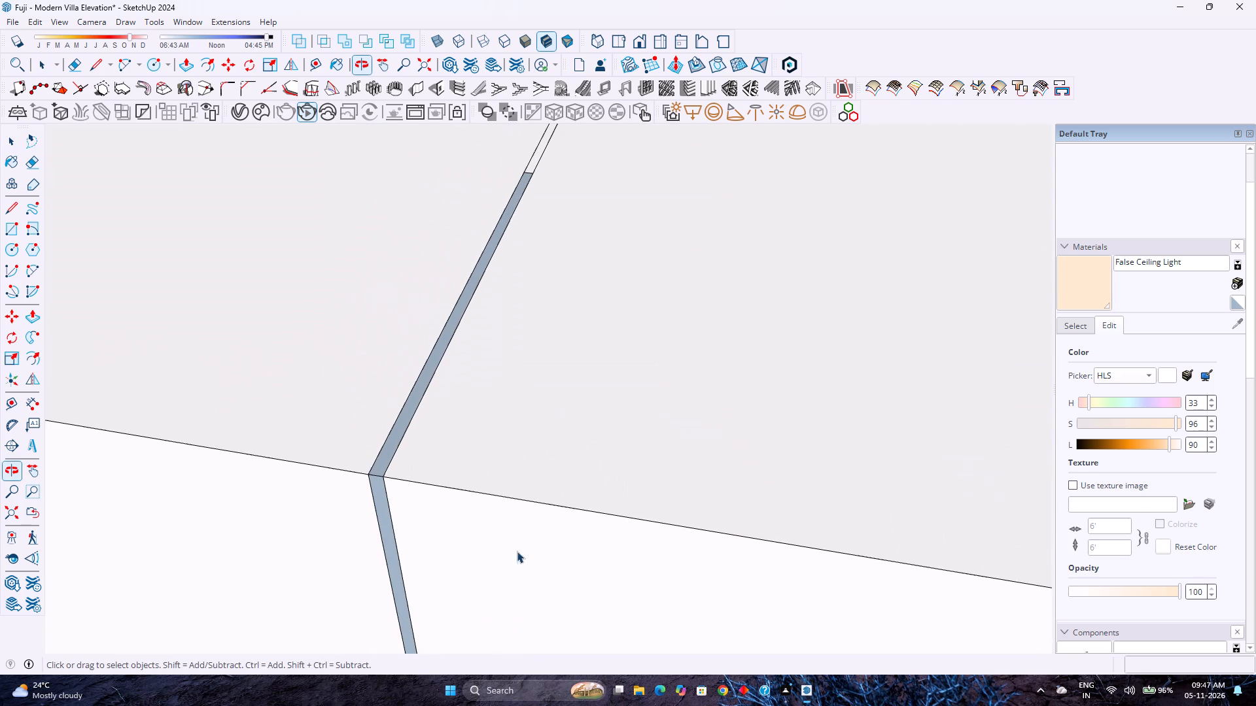
scroll(500, 363, "down", 1, "shift")
middle_click_drag(504, 363, 500, 677, "shift")
scroll(553, 390, "up", 3)
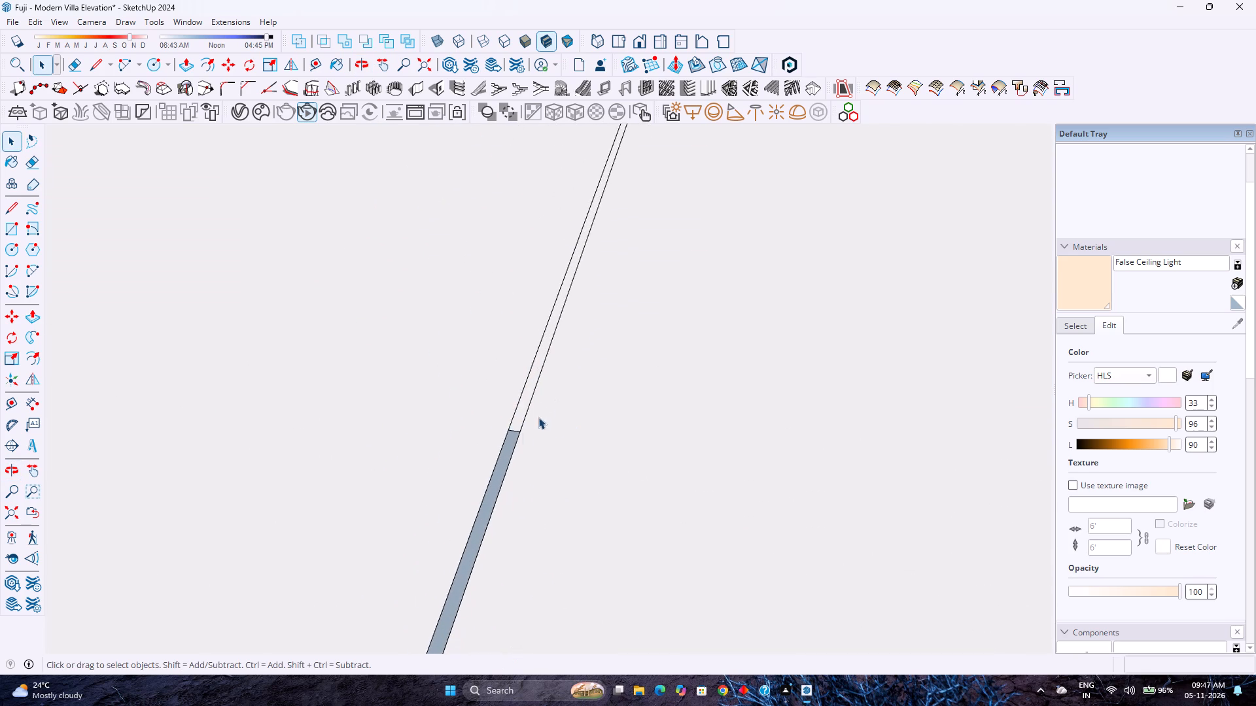
scroll(515, 437, "up", 7)
scroll(511, 427, "down", 5)
scroll(513, 411, "up", 4)
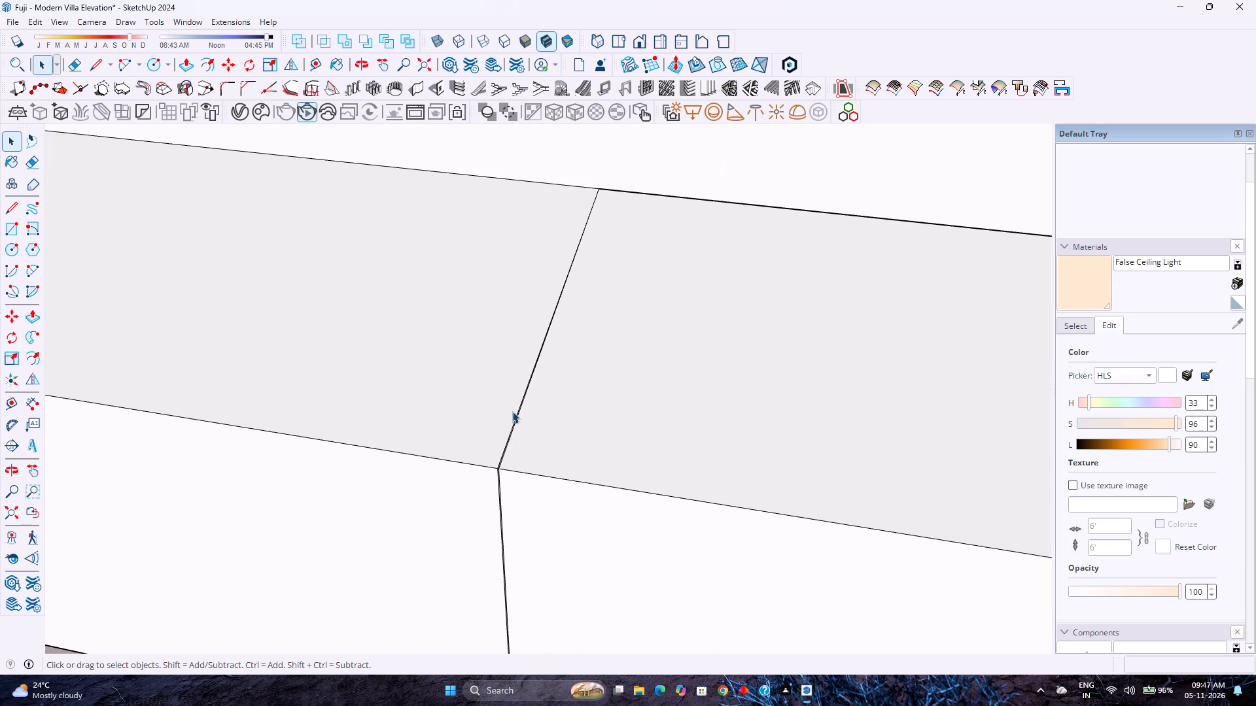
scroll(568, 283, "up", 3)
scroll(574, 230, "up", 1)
scroll(617, 147, "up", 6)
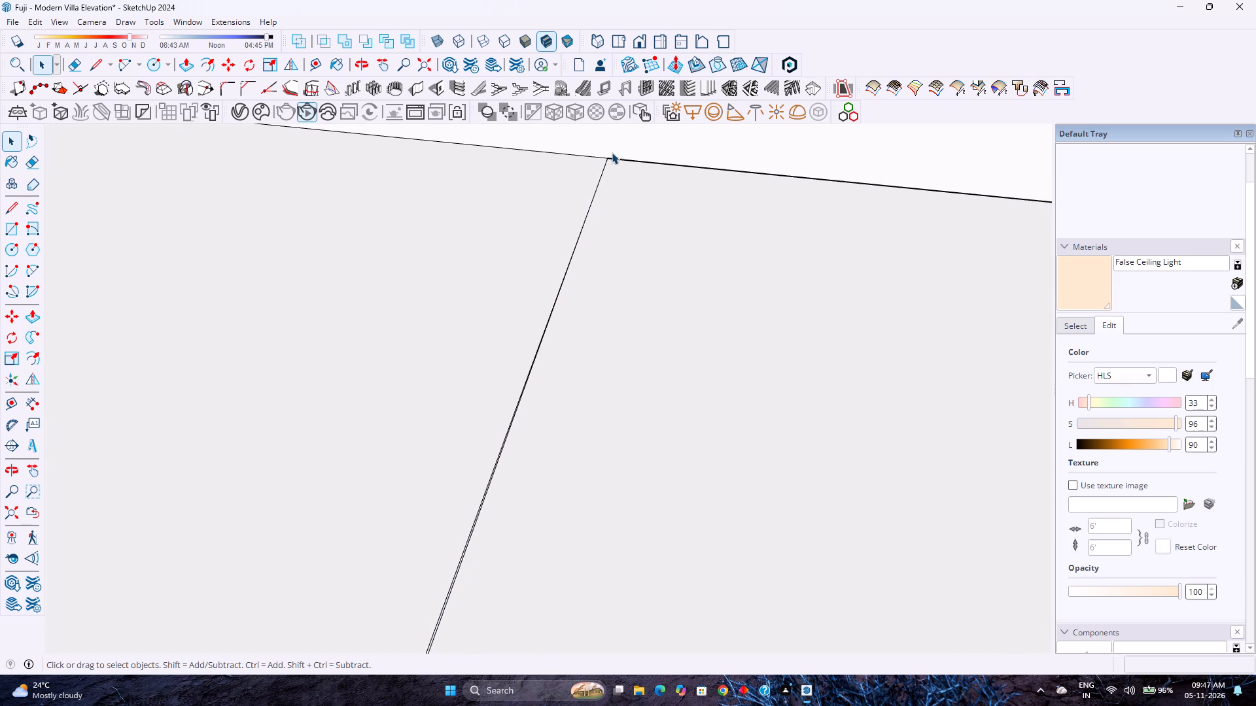
scroll(612, 152, "up", 20)
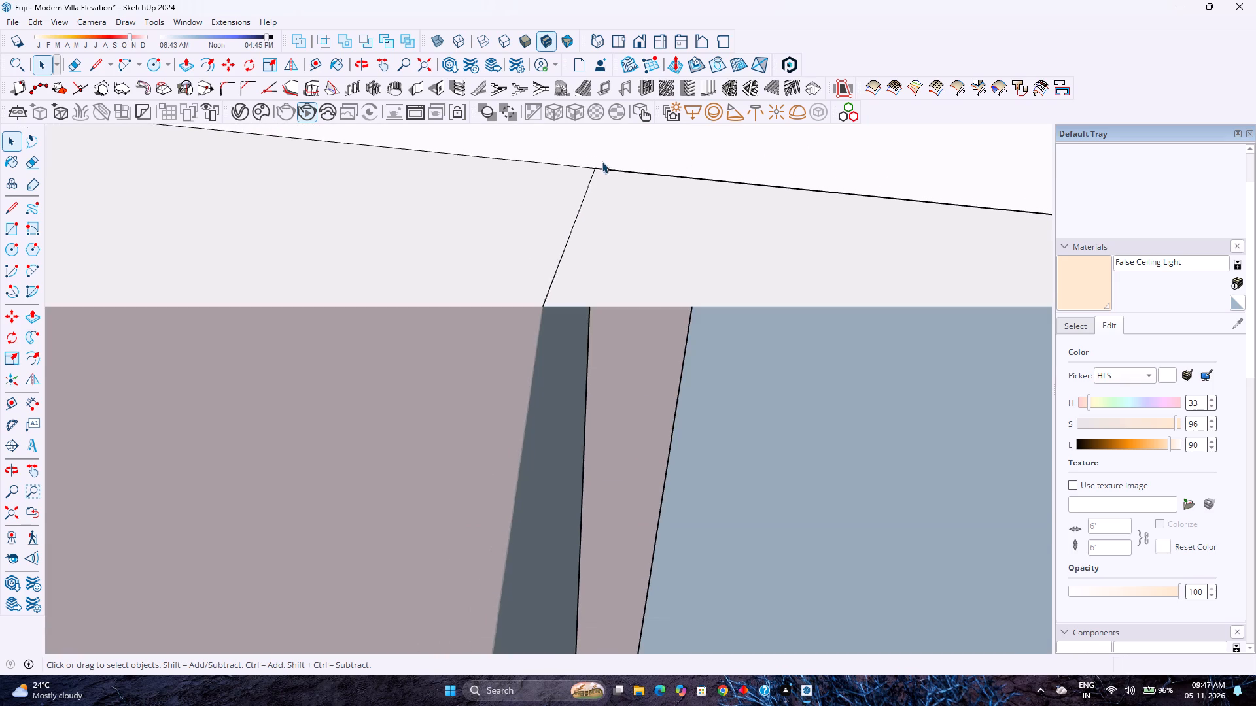
scroll(602, 161, "down", 7)
scroll(602, 161, "up", 3)
scroll(602, 161, "down", 3)
scroll(602, 161, "up", 3)
scroll(602, 161, "down", 4)
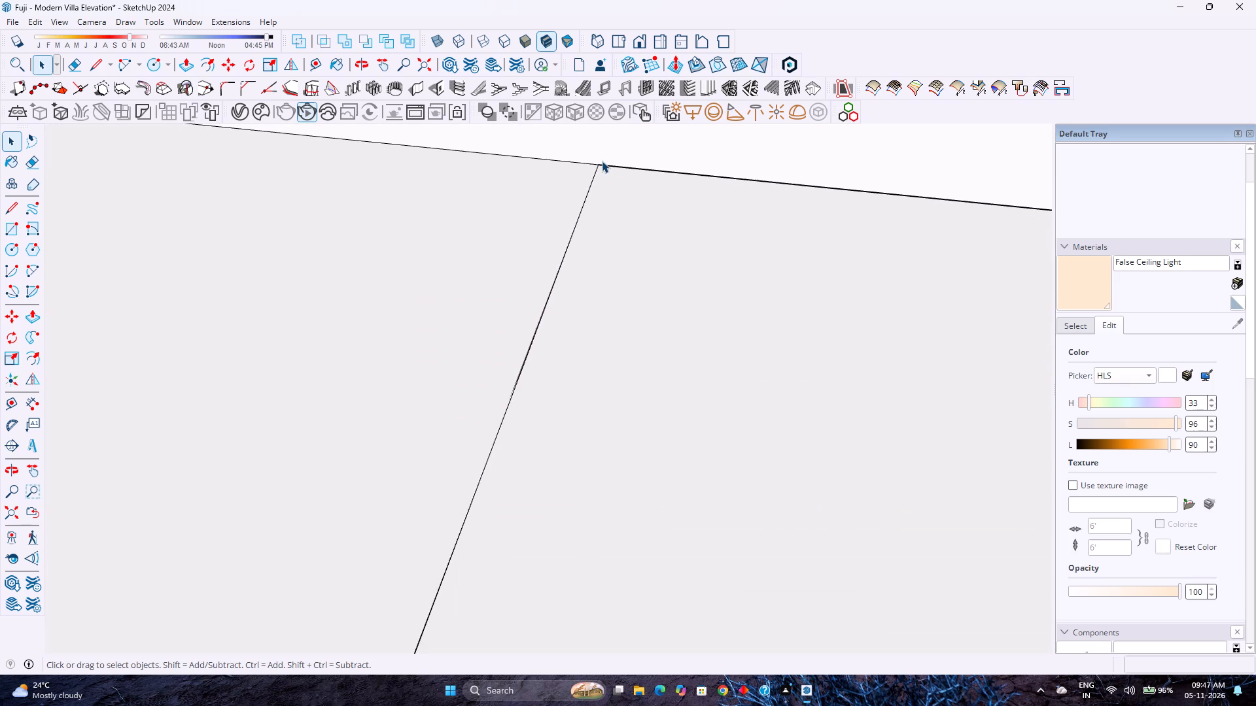
scroll(602, 161, "up", 5)
scroll(602, 161, "down", 5)
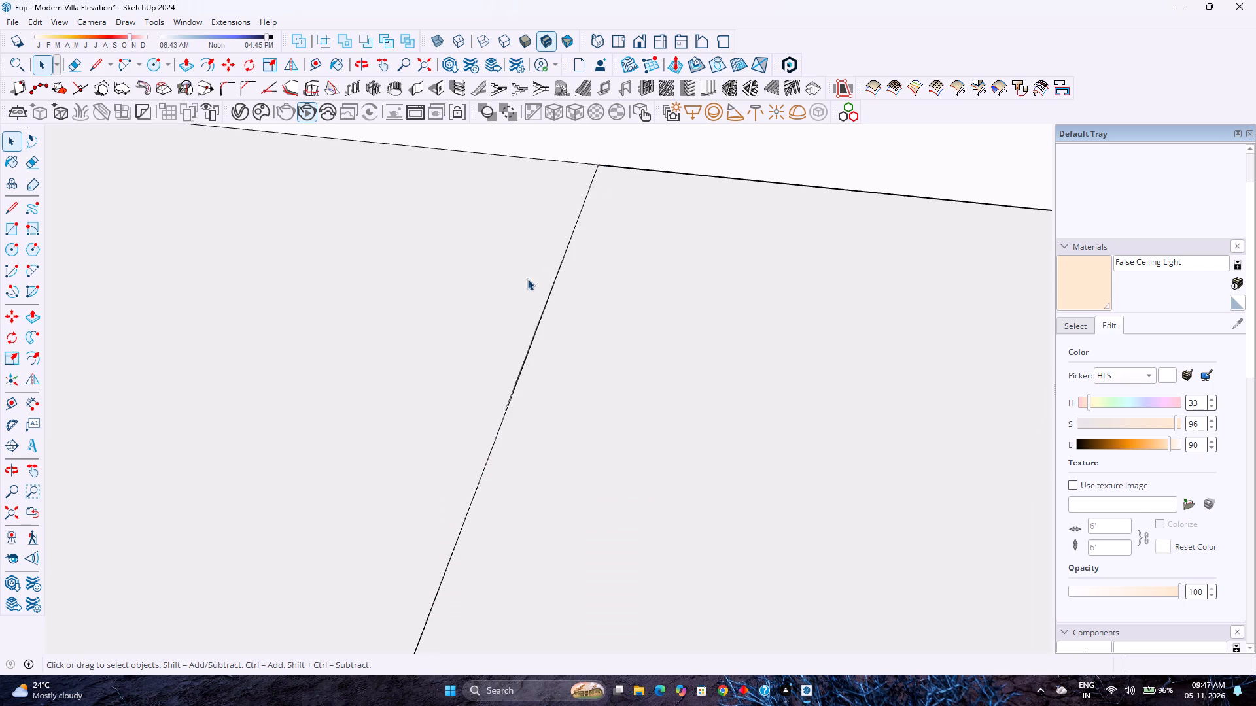
scroll(519, 283, "down", 12)
scroll(519, 352, "up", 3)
scroll(500, 366, "down", 2)
scroll(498, 366, "up", 3)
scroll(494, 363, "down", 9)
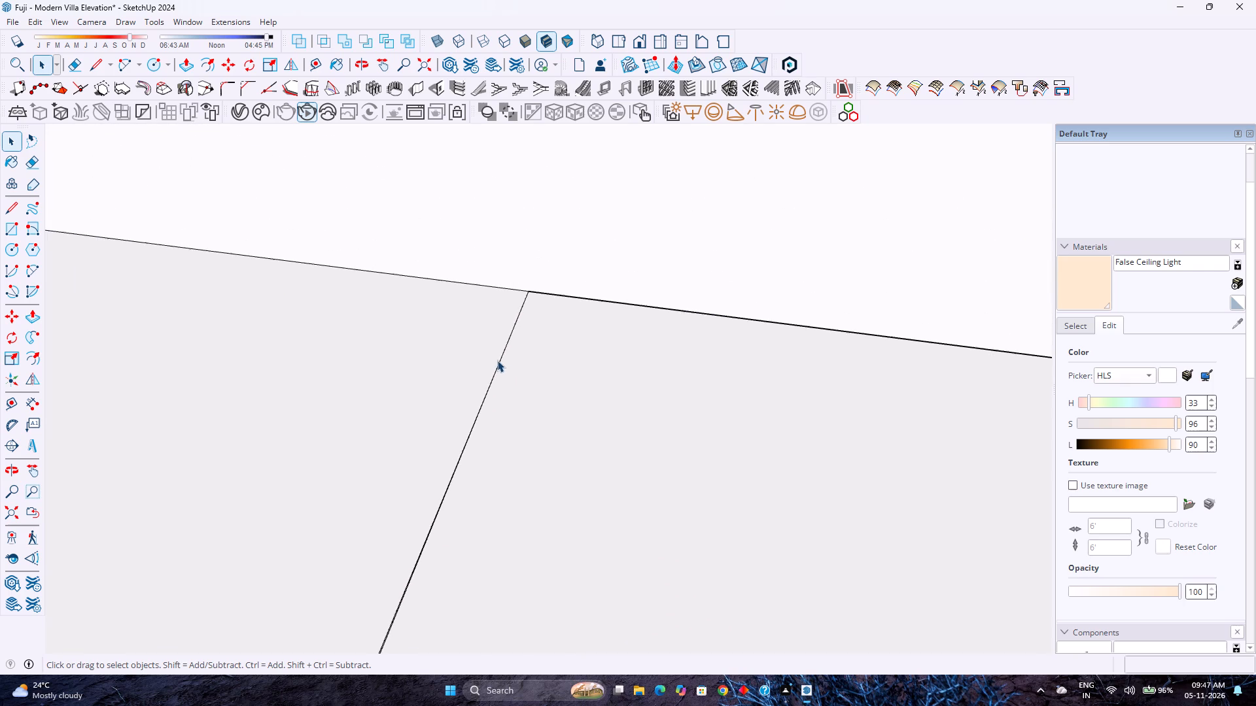
scroll(497, 360, "down", 3)
Switch to the standard front view.
left_click(629, 46)
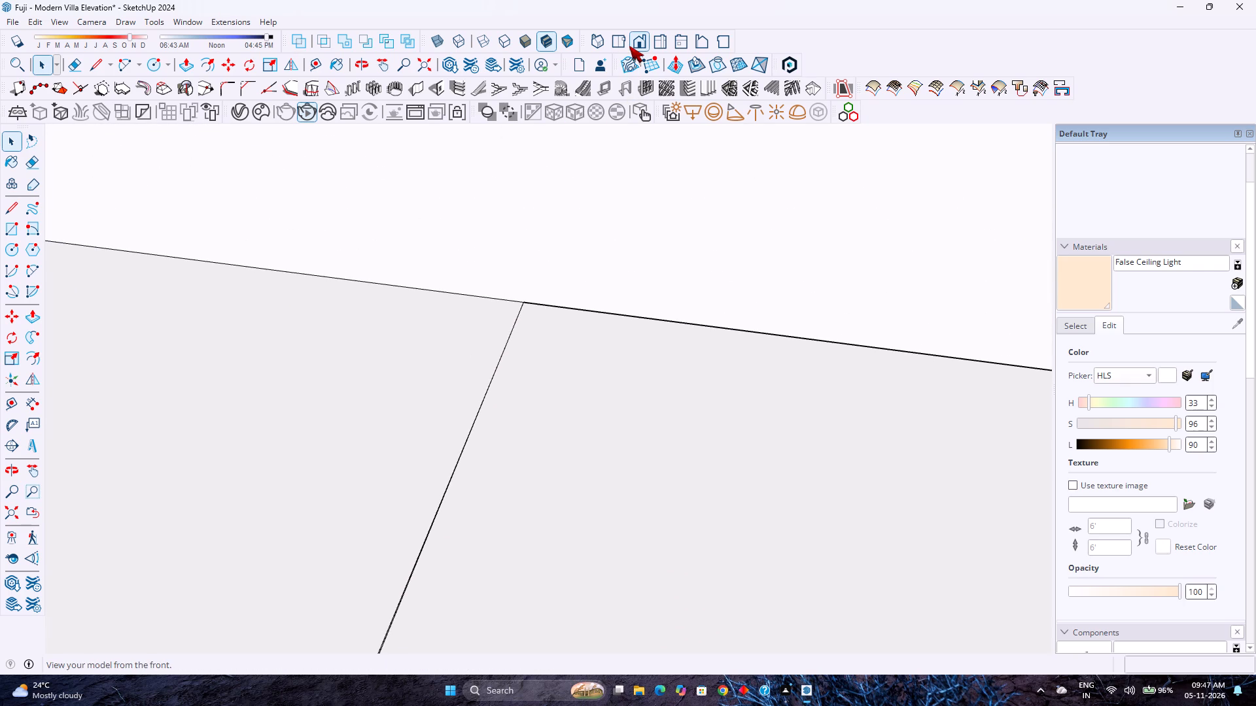
Examine the whole villa from the front, closing in on the upper balcony and its curved frame.
scroll(565, 148, "down", 3)
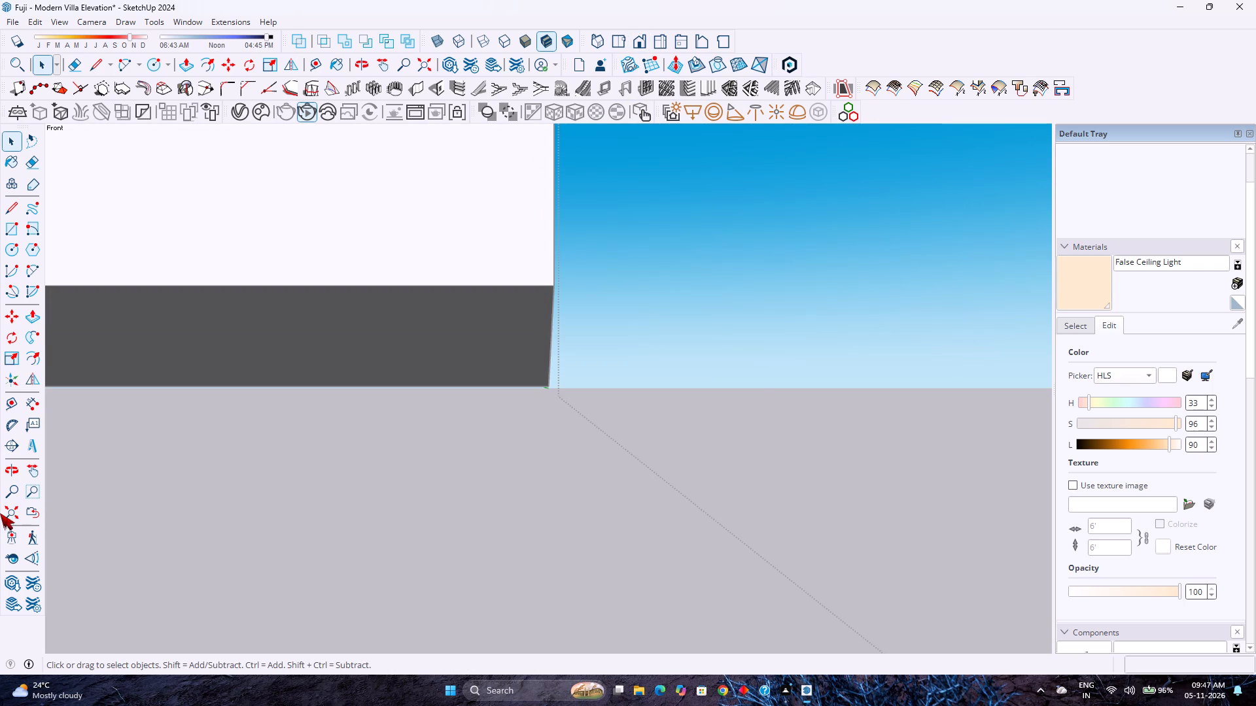
left_click(5, 510)
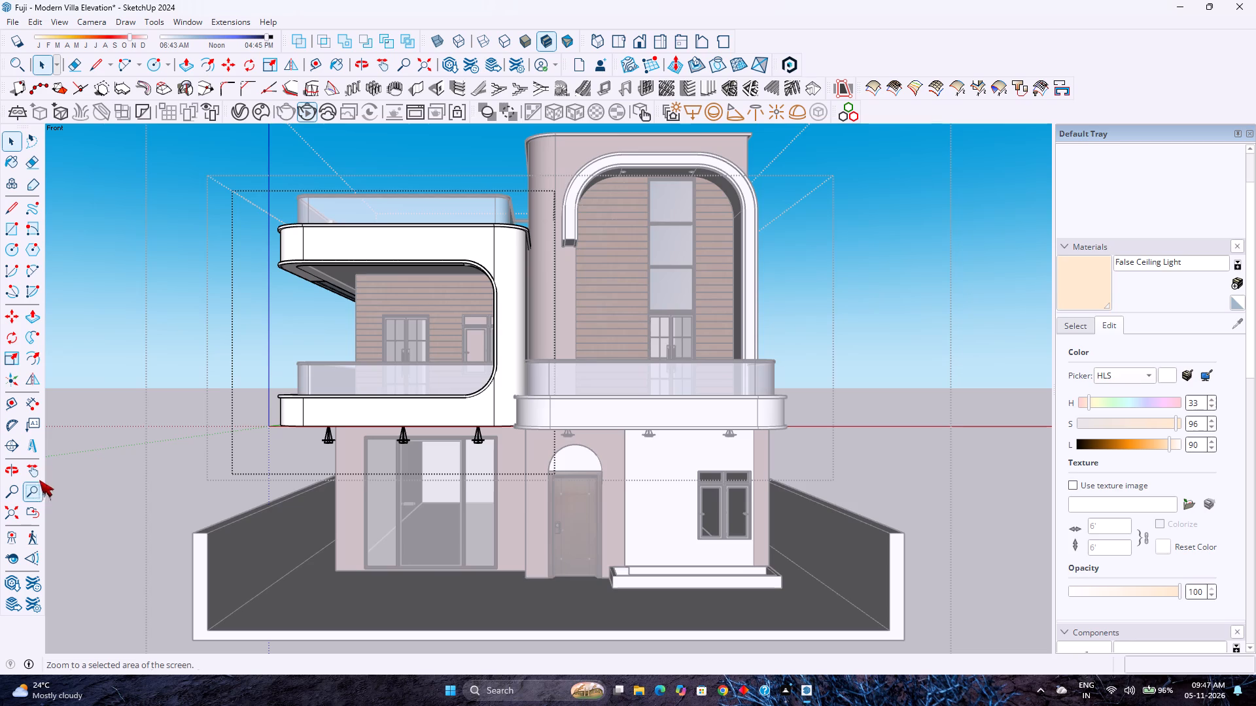
scroll(226, 466, "down", 1)
scroll(227, 463, "up", 4)
scroll(321, 437, "down", 6)
scroll(321, 435, "up", 1)
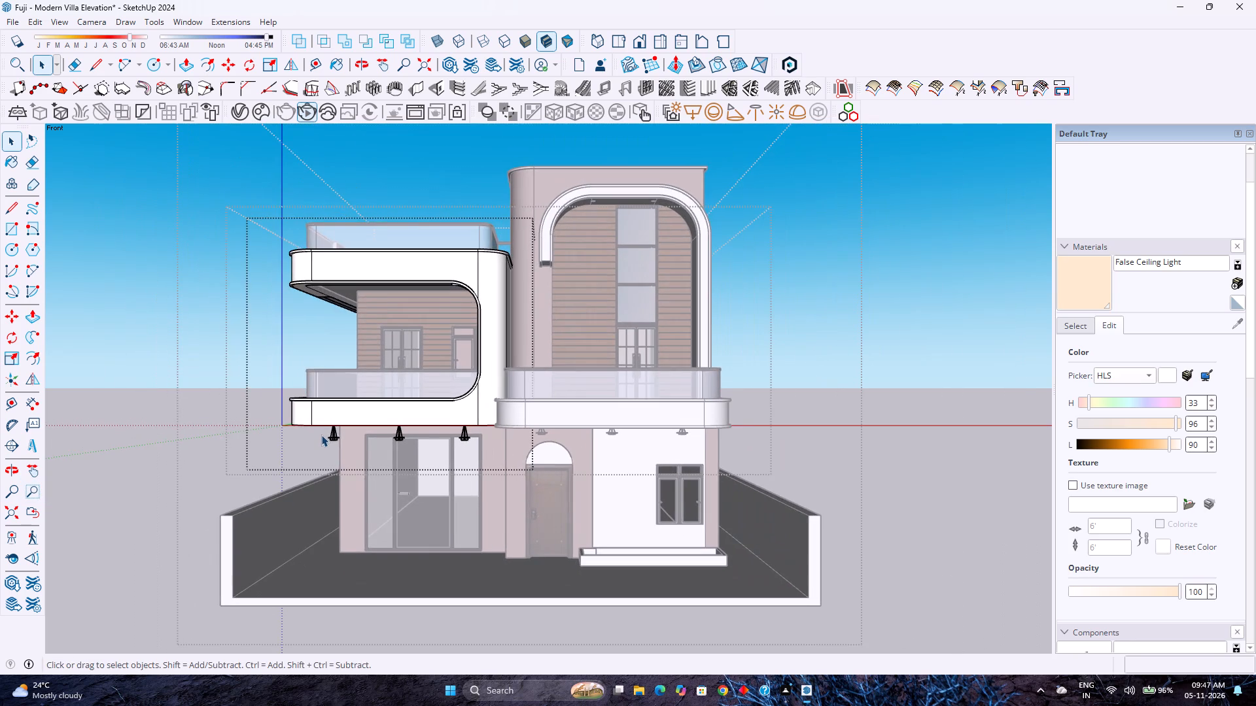
scroll(321, 435, "down", 4)
scroll(321, 435, "up", 4)
scroll(321, 435, "down", 2)
scroll(321, 435, "up", 2)
scroll(321, 435, "down", 2)
scroll(321, 435, "up", 2)
scroll(321, 435, "down", 2)
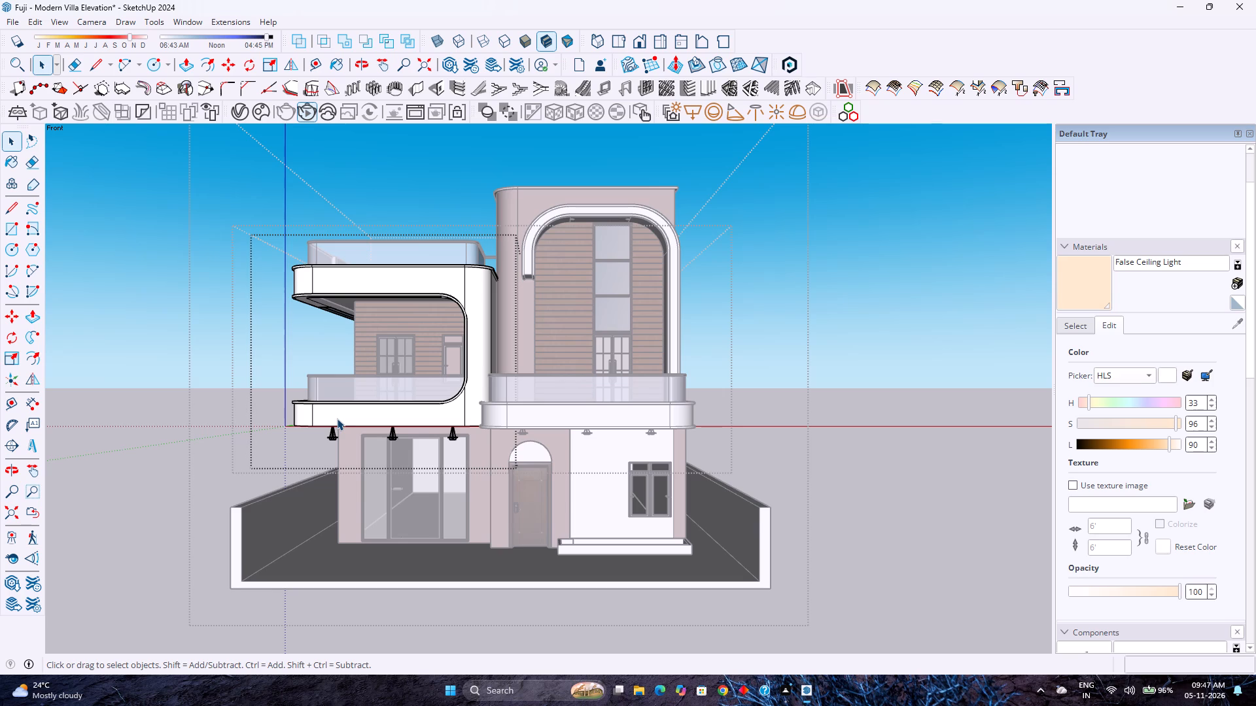
scroll(360, 343, "down", 5)
scroll(360, 343, "up", 4)
scroll(359, 343, "down", 3)
scroll(358, 343, "up", 6)
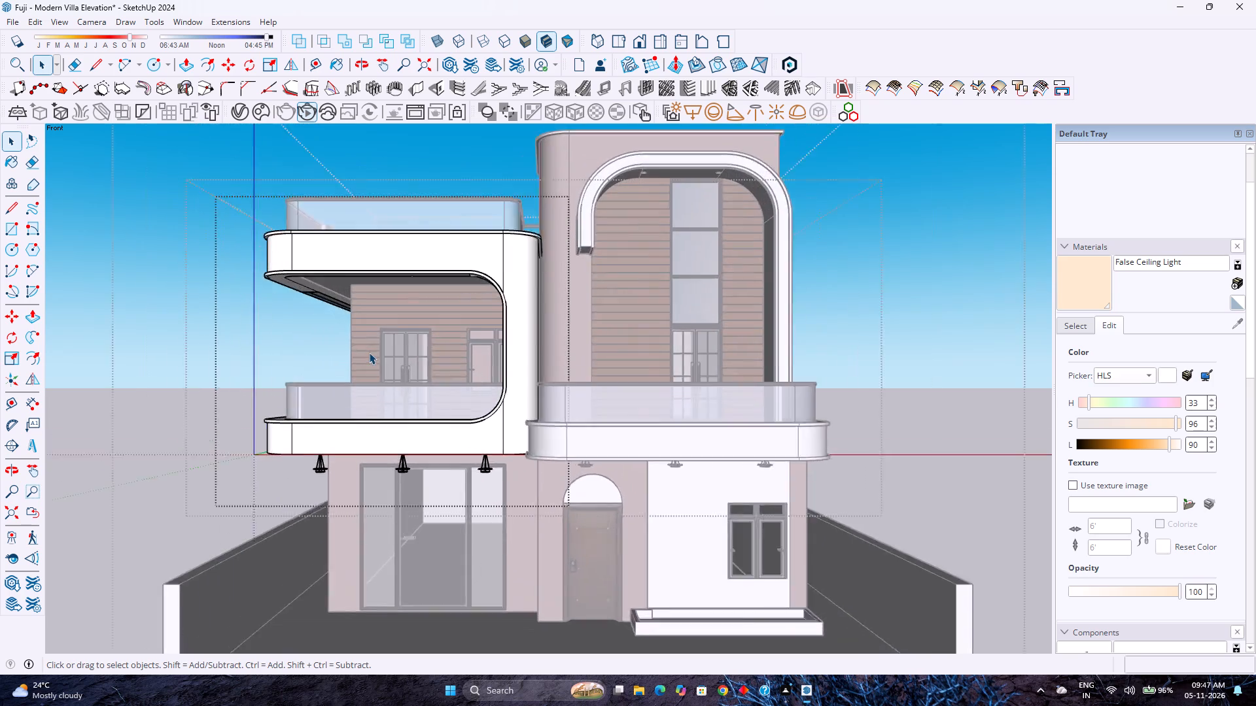
scroll(369, 352, "up", 2)
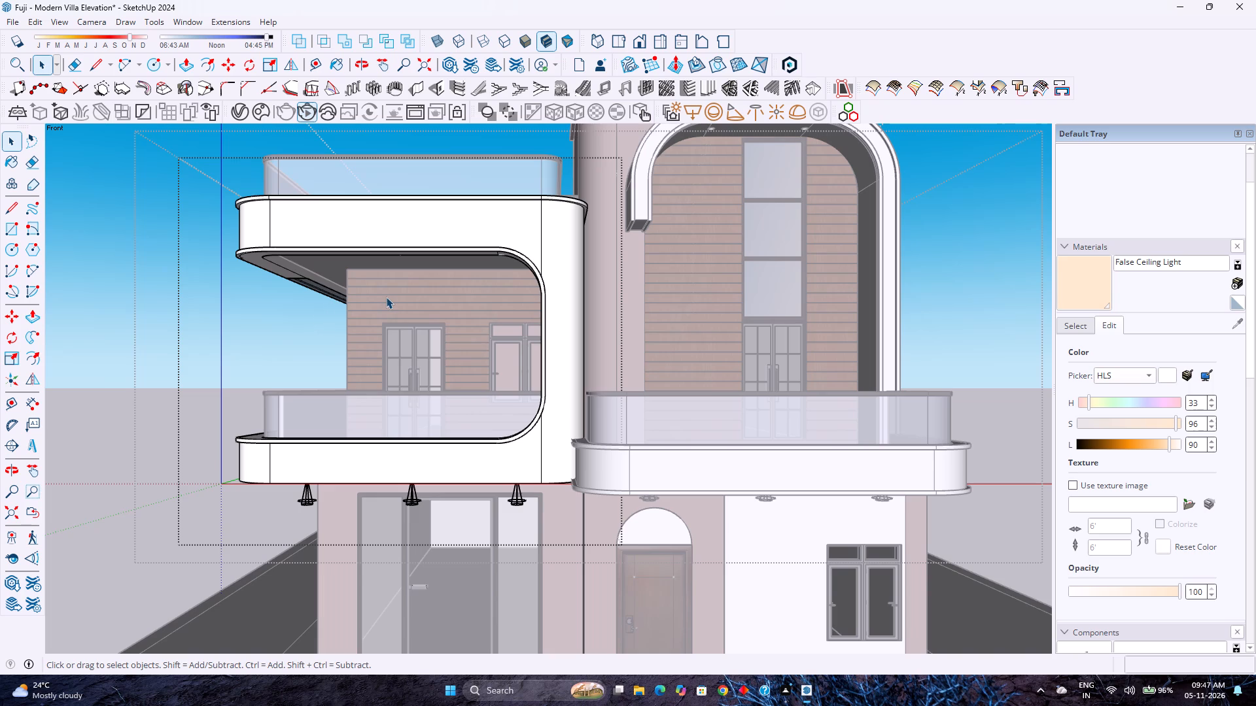
scroll(385, 297, "down", 4)
scroll(384, 297, "up", 3)
scroll(384, 297, "down", 3)
scroll(384, 297, "up", 4)
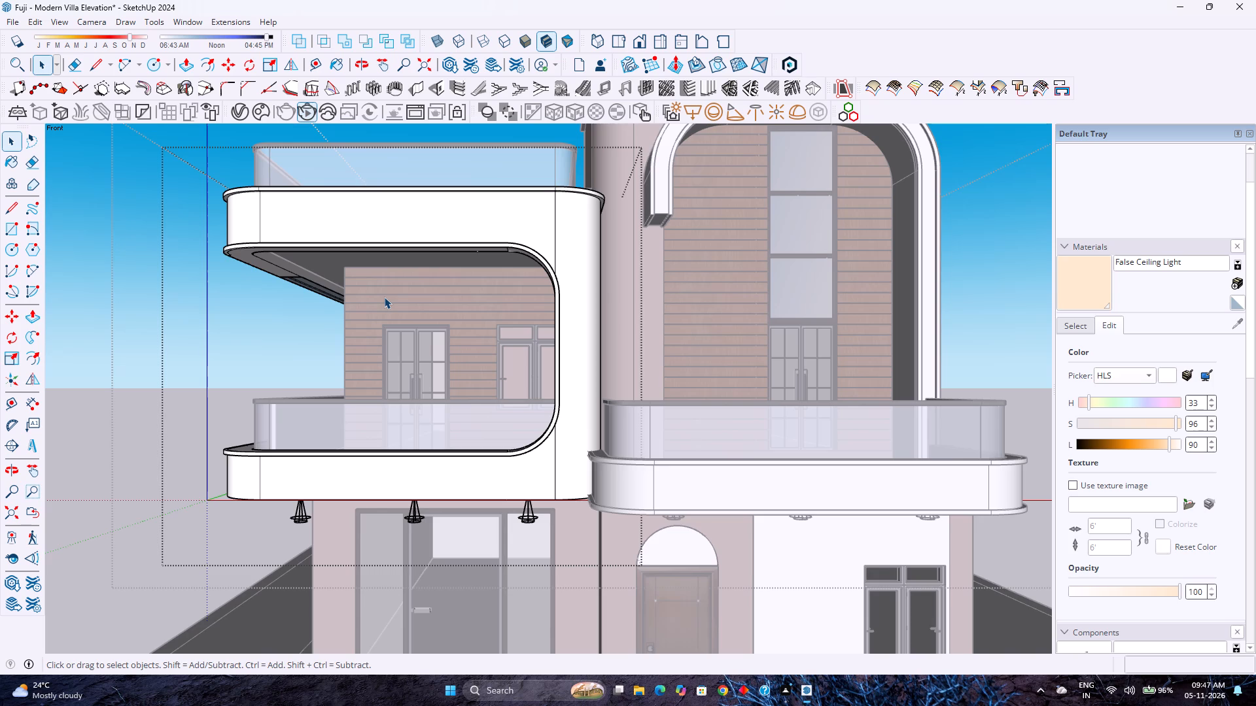
scroll(384, 297, "down", 3)
scroll(384, 297, "up", 3)
scroll(384, 297, "down", 3)
scroll(384, 297, "up", 3)
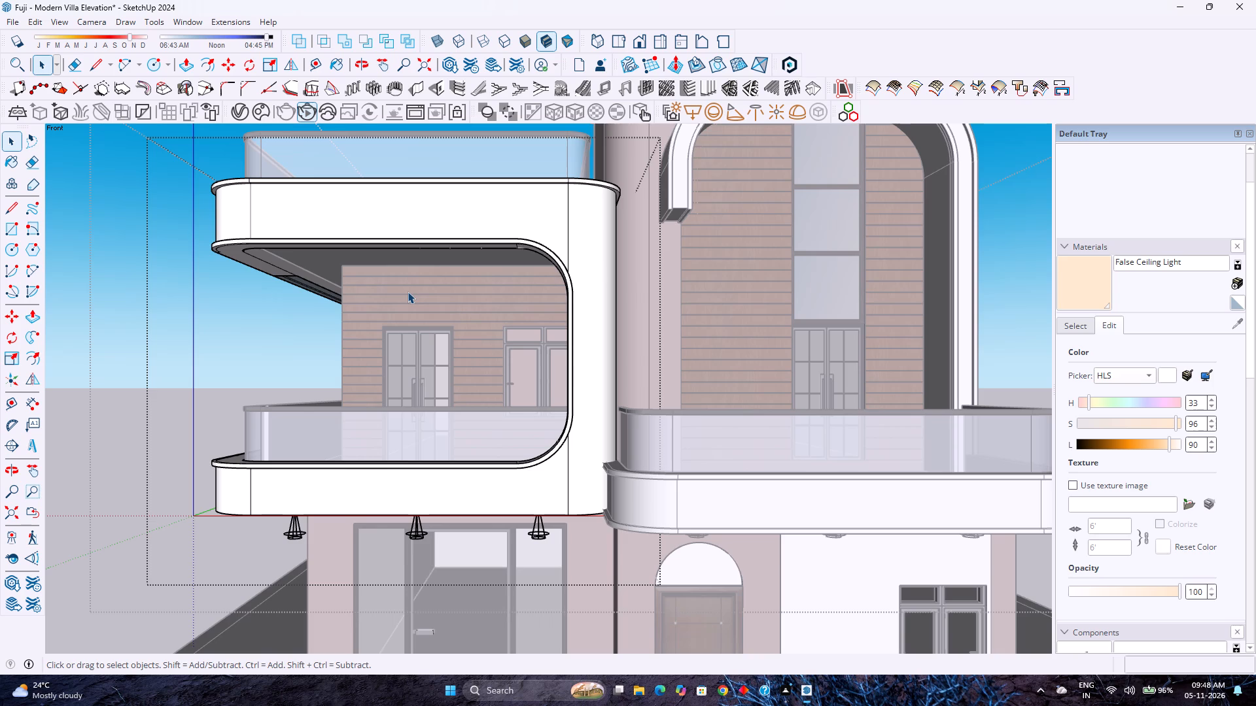
scroll(408, 292, "down", 2)
scroll(408, 292, "up", 3)
scroll(408, 292, "down", 4)
scroll(408, 292, "up", 3)
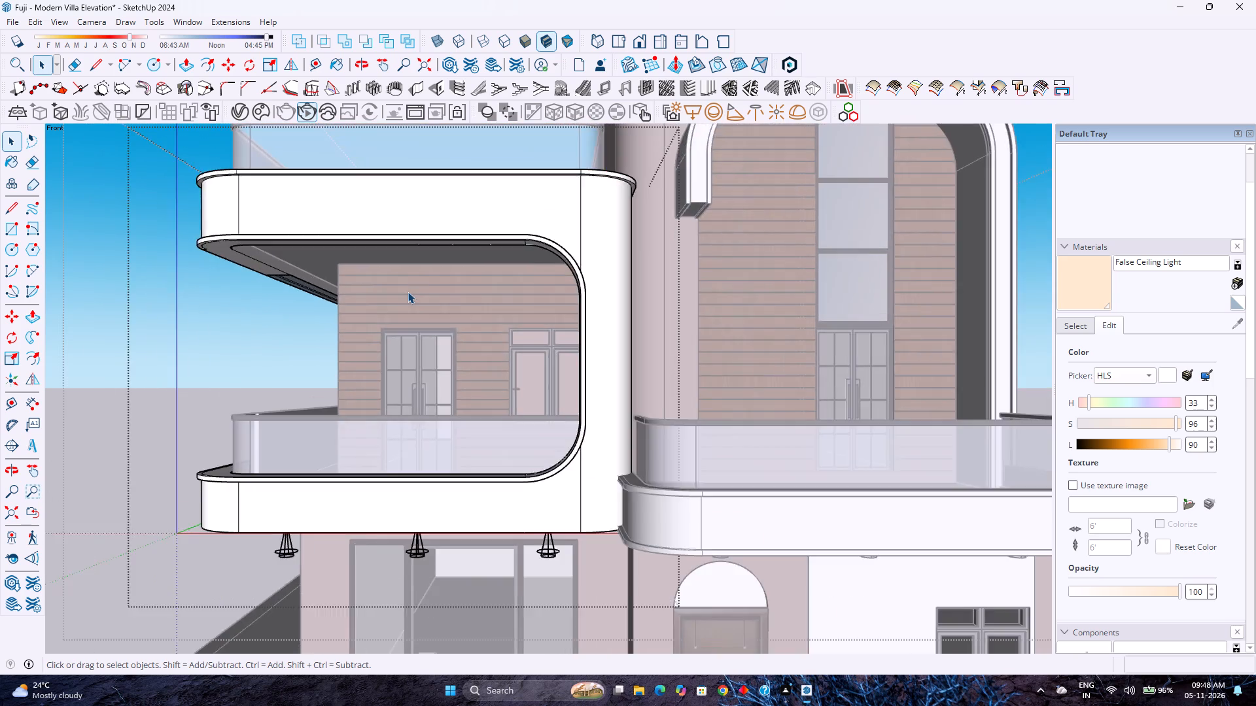
scroll(408, 292, "down", 3)
scroll(408, 292, "up", 3)
scroll(408, 292, "down", 3)
scroll(408, 292, "up", 3)
scroll(408, 292, "down", 3)
scroll(408, 292, "up", 2)
scroll(408, 292, "down", 2)
scroll(408, 292, "up", 1)
scroll(408, 292, "down", 2)
scroll(408, 292, "up", 3)
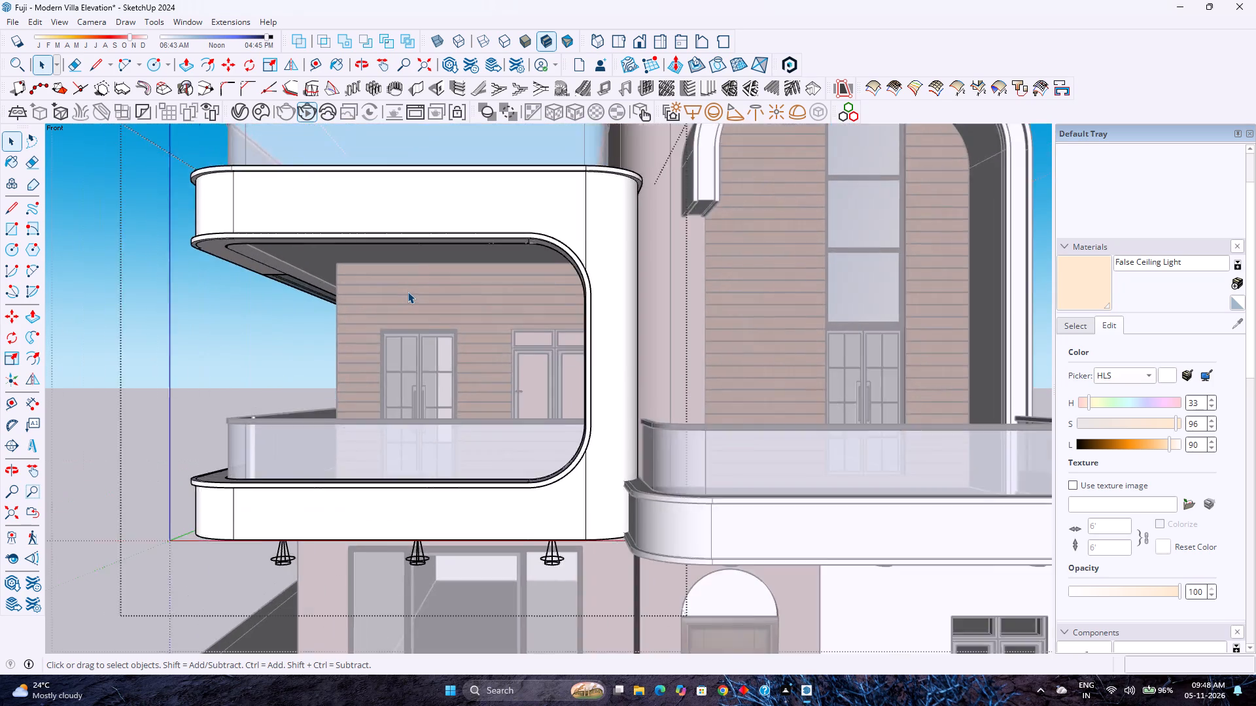
scroll(408, 292, "down", 3)
scroll(408, 292, "up", 2)
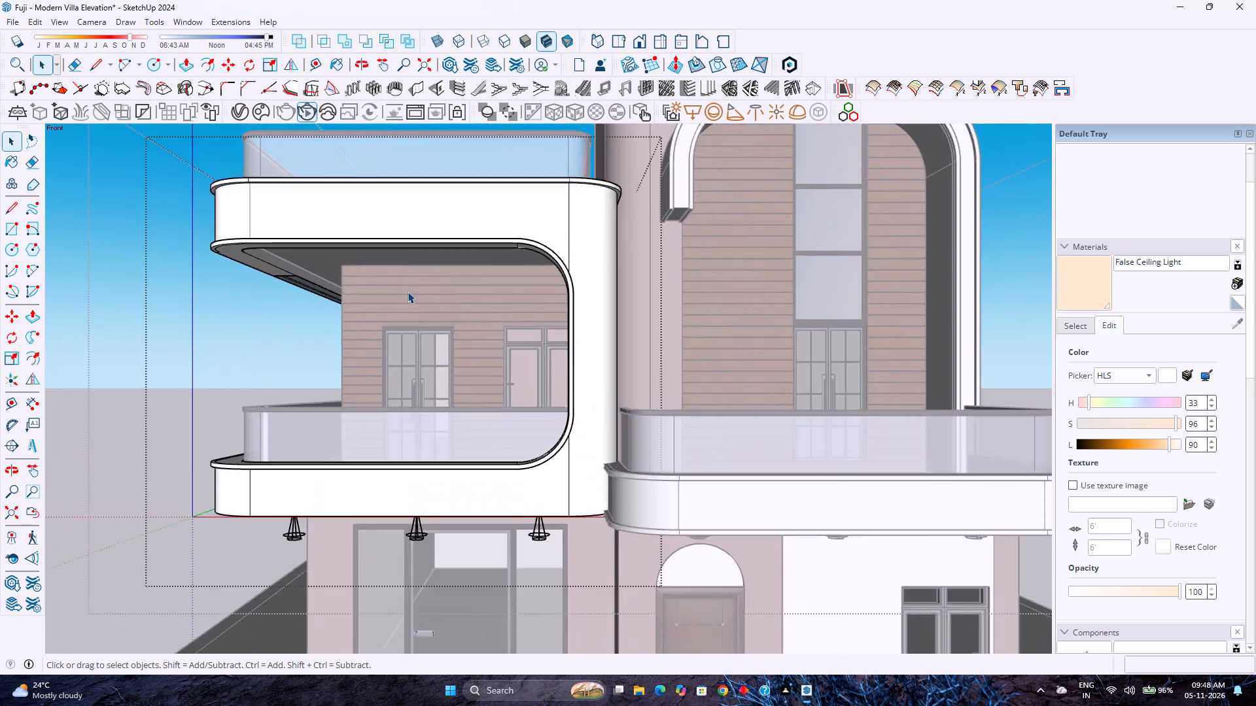
scroll(408, 292, "down", 3)
scroll(408, 292, "up", 2)
scroll(408, 292, "down", 3)
scroll(408, 292, "up", 3)
scroll(408, 292, "down", 3)
scroll(408, 292, "up", 3)
scroll(408, 292, "down", 4)
scroll(408, 292, "up", 4)
scroll(408, 292, "down", 3)
scroll(408, 292, "up", 3)
scroll(408, 292, "down", 3)
scroll(408, 292, "up", 3)
scroll(408, 292, "down", 3)
scroll(408, 292, "up", 3)
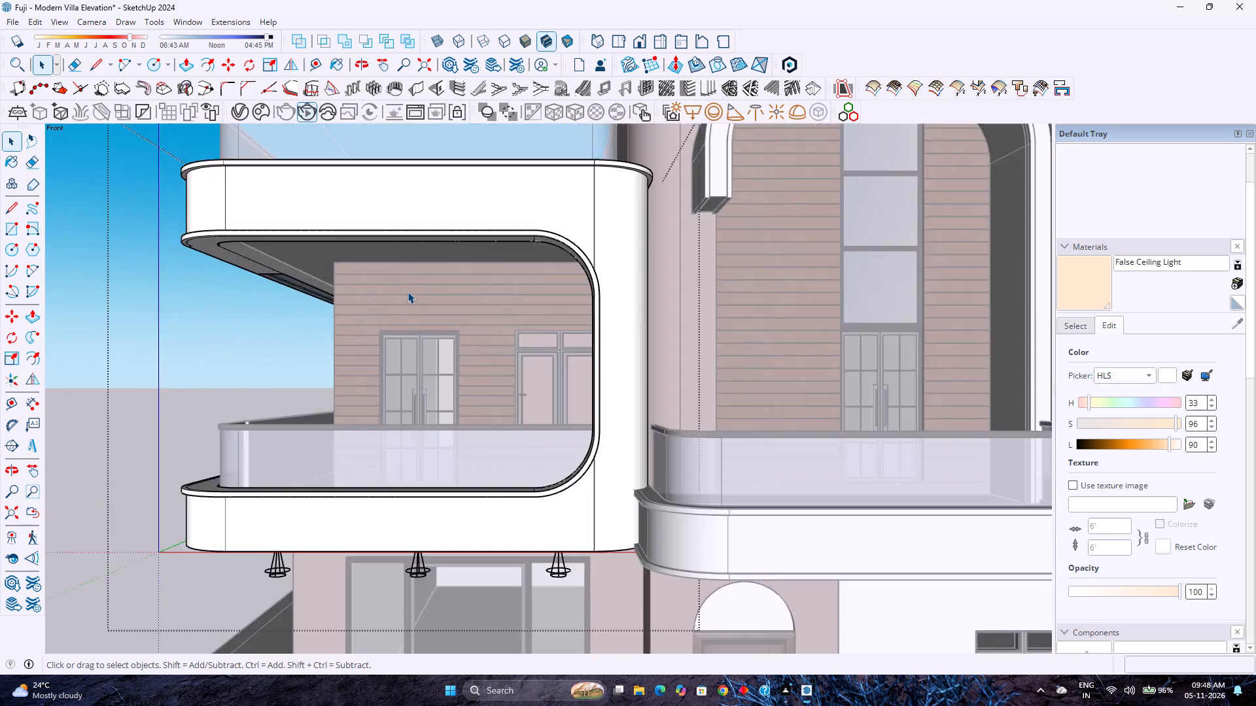
scroll(408, 292, "down", 3)
scroll(408, 292, "up", 3)
scroll(408, 292, "down", 3)
scroll(408, 292, "up", 3)
scroll(408, 292, "down", 3)
scroll(408, 292, "up", 3)
scroll(408, 292, "down", 3)
scroll(408, 292, "up", 3)
scroll(408, 292, "down", 3)
scroll(408, 292, "up", 3)
scroll(408, 292, "down", 3)
scroll(408, 292, "up", 3)
scroll(408, 292, "down", 2)
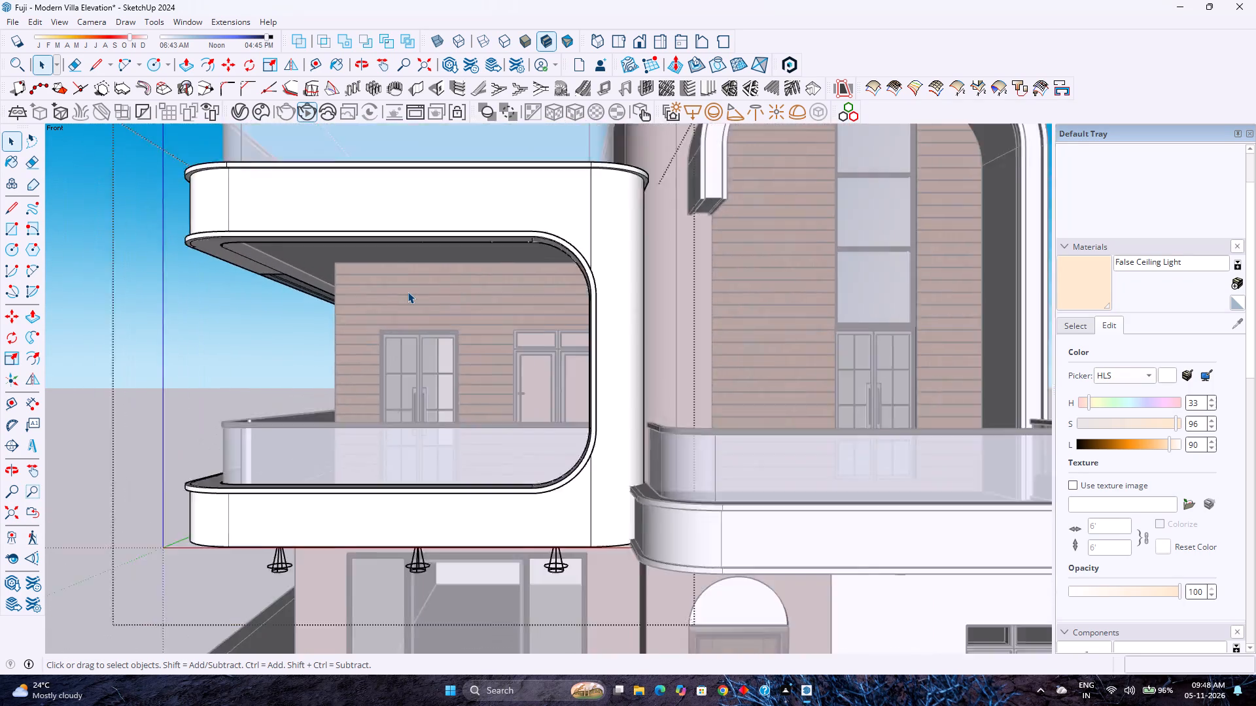
scroll(408, 292, "down", 1)
scroll(408, 292, "up", 3)
scroll(408, 292, "down", 4)
scroll(408, 292, "up", 3)
scroll(408, 292, "down", 3)
scroll(408, 292, "up", 3)
scroll(408, 292, "down", 3)
scroll(408, 292, "up", 2)
scroll(408, 292, "down", 2)
scroll(408, 292, "up", 5)
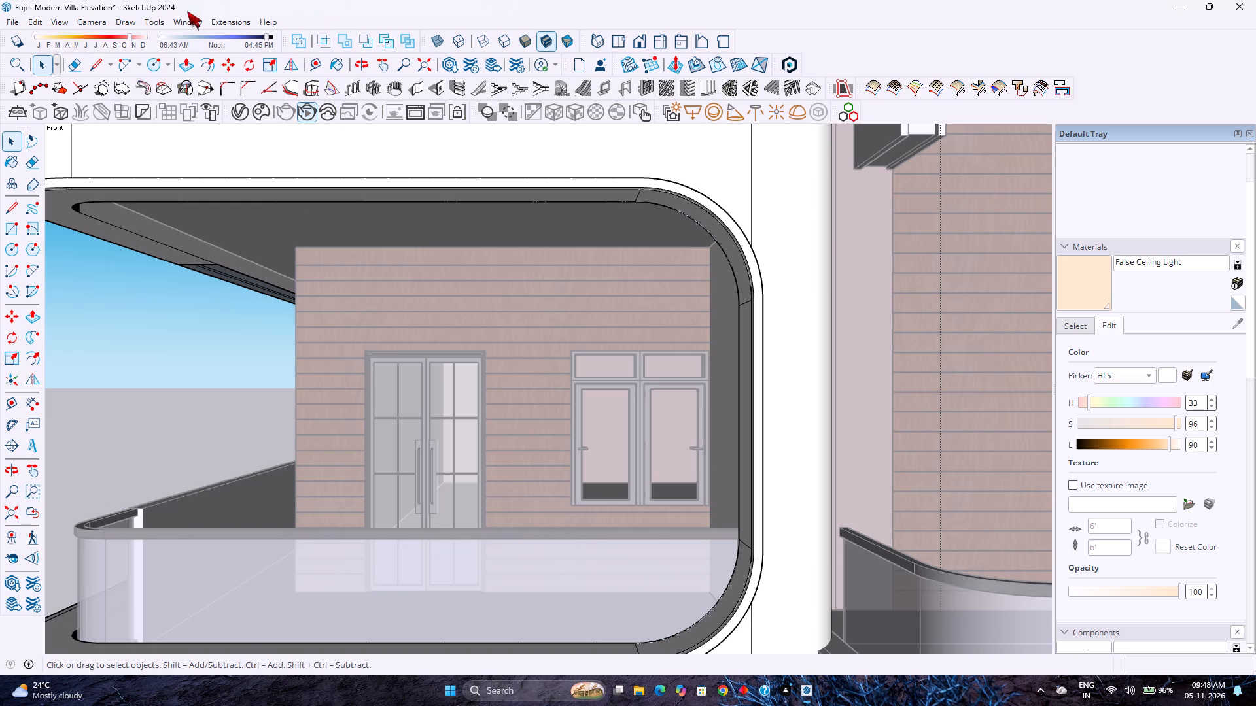
Run the command Sketchup.send_action 10624 in the Ruby Console to open the Camera properties dialog.
left_click(238, 20)
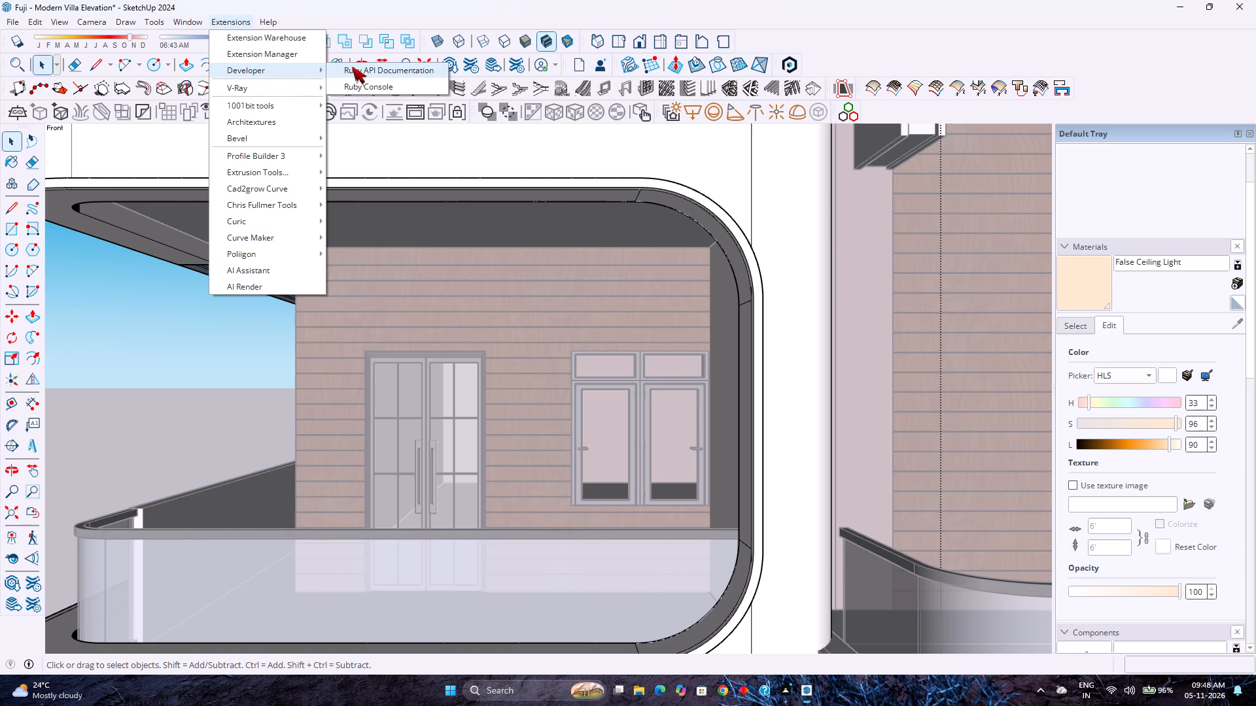
left_click(376, 84)
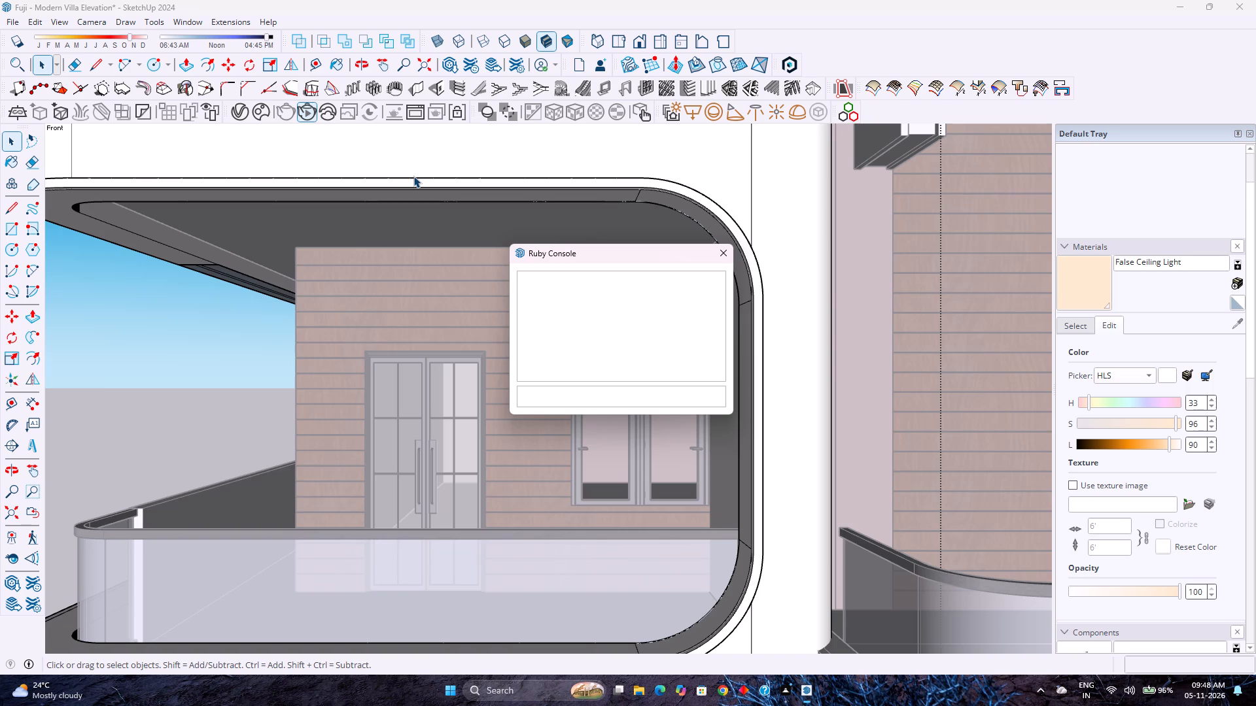
left_click(612, 400)
type("Sket")
type("chu")
key("p")
key("period")
type("se")
type("nd")
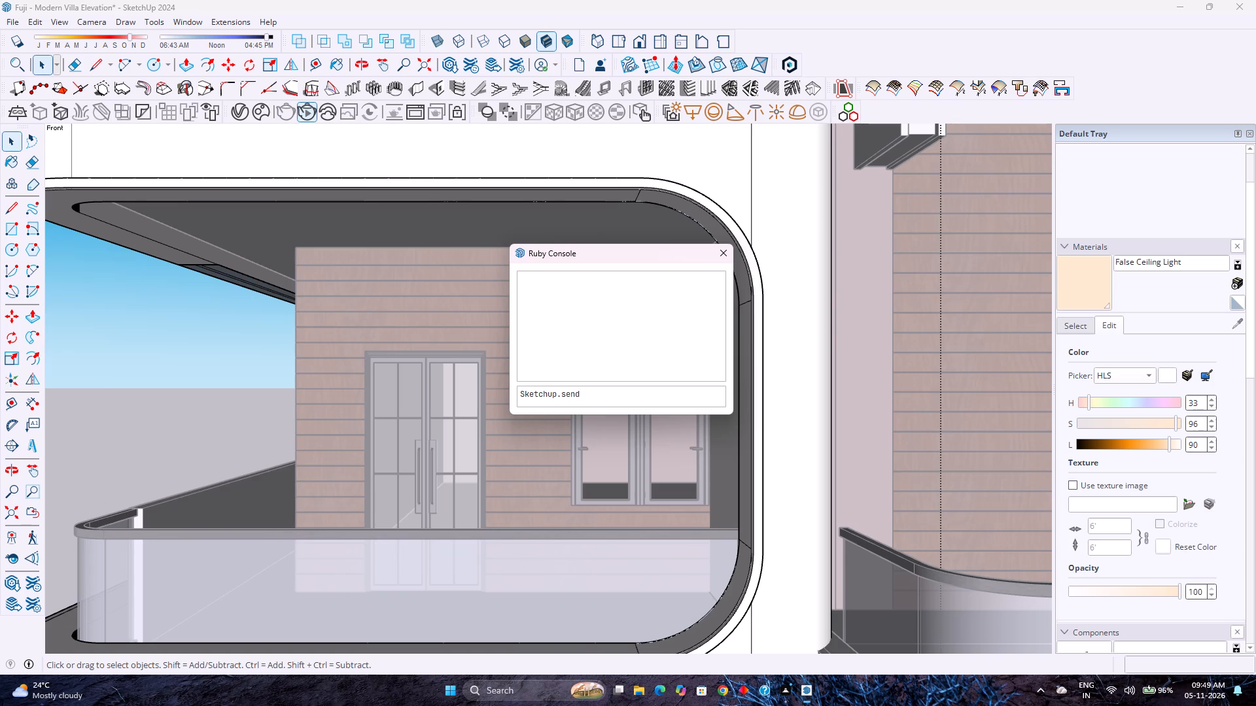
key("shift+underscore")
type("action")
key("space")
type("10")
type("62")
key("4")
key("Return")
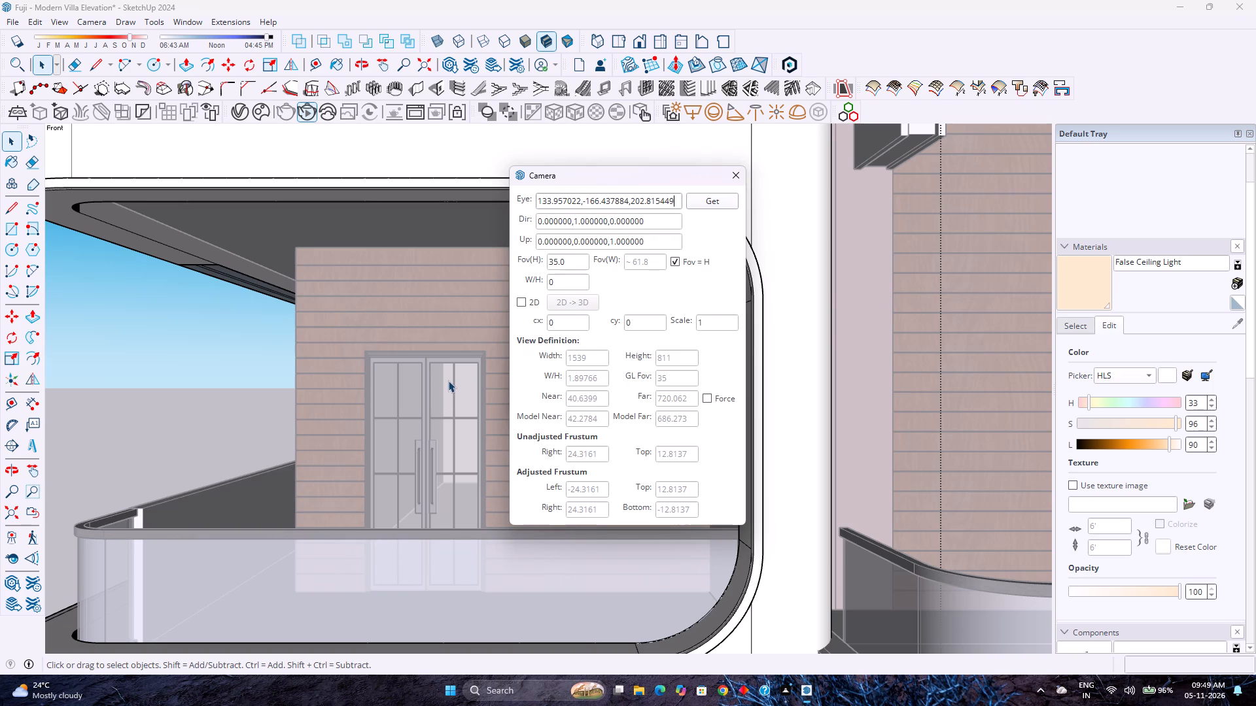
Examine how the Camera dialog's eye position and near and far distances respond at different zoom distances from the balcony door.
scroll(448, 380, "down", 1)
scroll(448, 380, "up", 1)
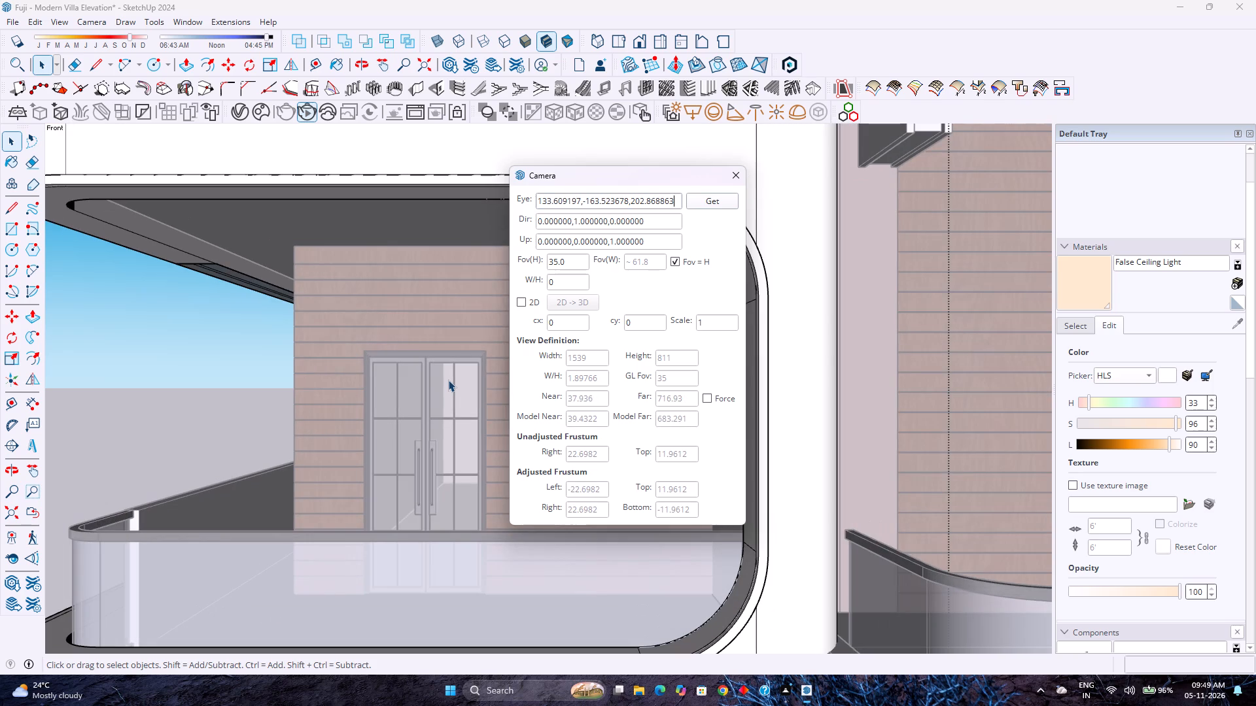
scroll(448, 380, "down", 2)
scroll(448, 380, "up", 1)
scroll(448, 380, "down", 1)
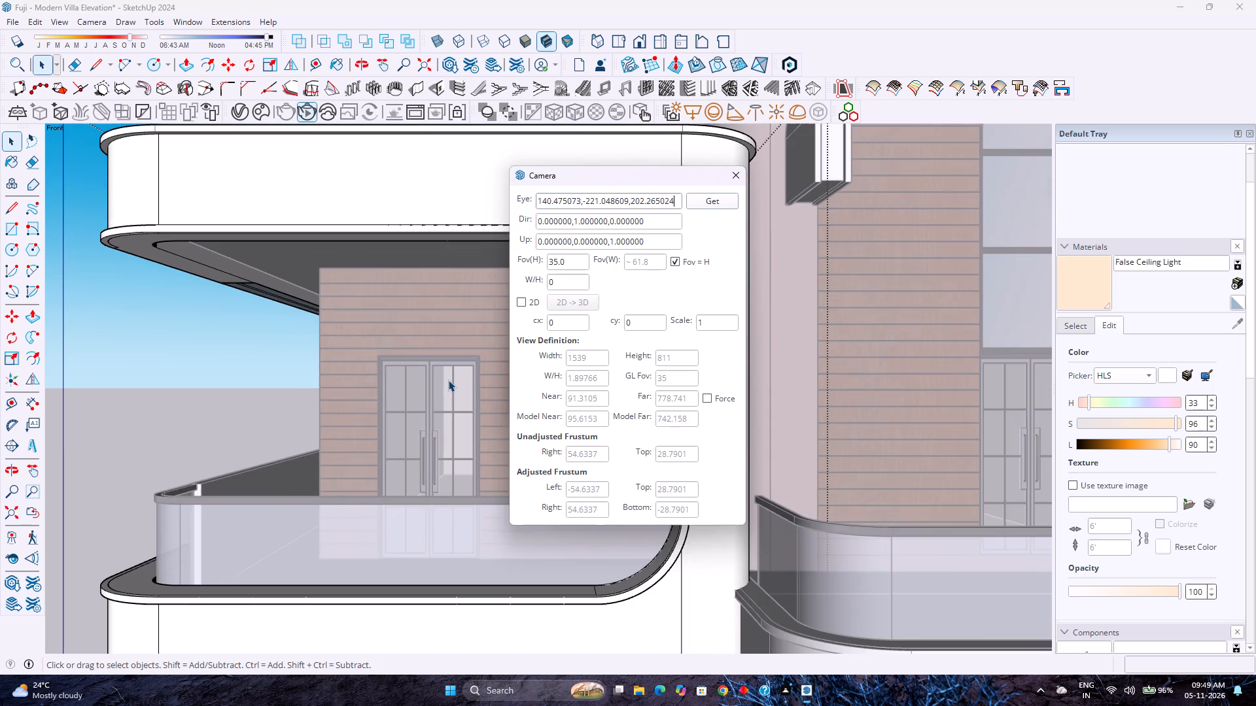
scroll(448, 380, "up", 1)
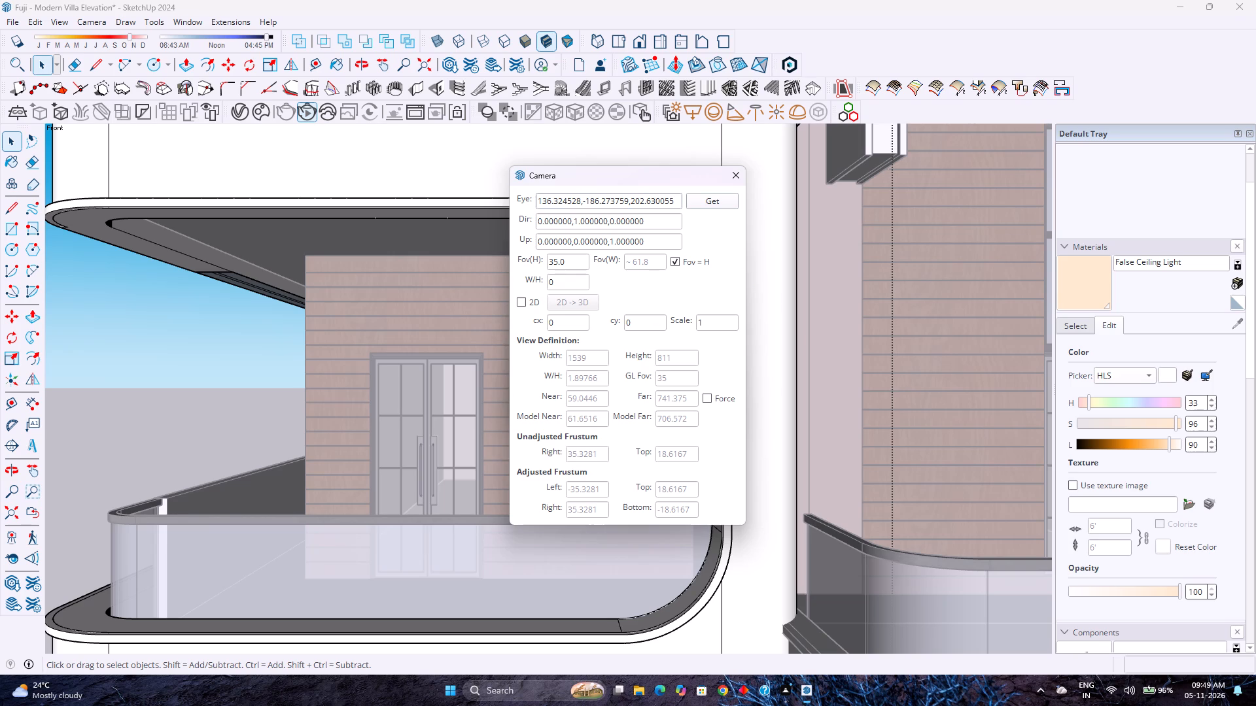
scroll(376, 452, "down", 2)
scroll(374, 448, "up", 3)
scroll(374, 448, "down", 3)
scroll(374, 446, "up", 3)
scroll(374, 444, "down", 3)
scroll(373, 441, "up", 4)
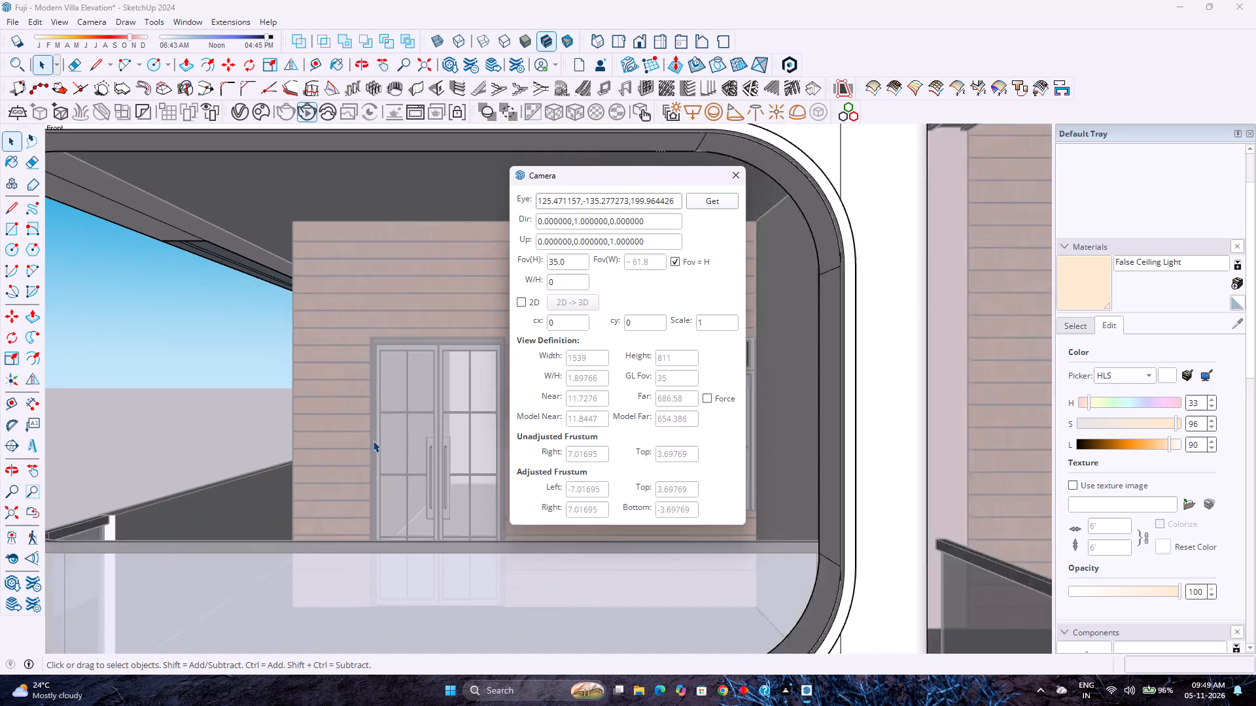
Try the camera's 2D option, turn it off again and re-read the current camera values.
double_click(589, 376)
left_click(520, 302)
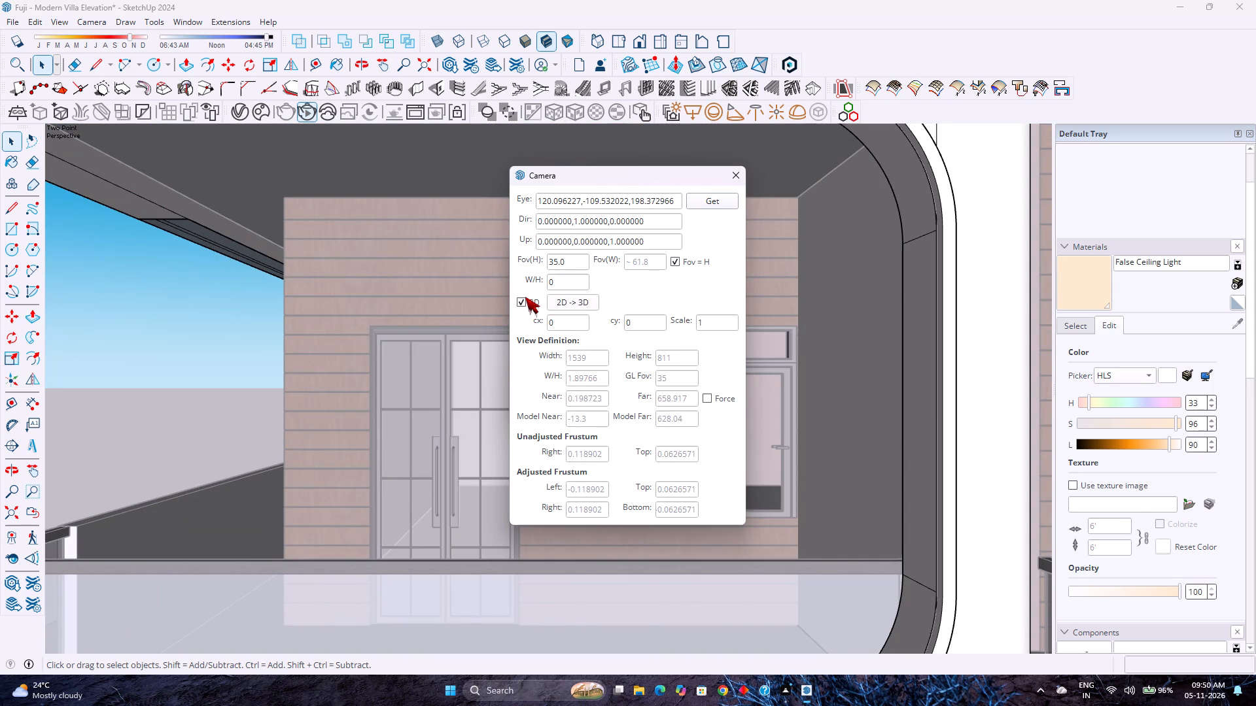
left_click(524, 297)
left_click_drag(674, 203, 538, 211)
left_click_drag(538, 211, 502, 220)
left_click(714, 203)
Examine the balcony, its curved frame opening and its outer side from oblique angles with the Camera dialog open.
scroll(353, 398, "down", 4)
scroll(352, 398, "up", 8)
middle_click_drag(244, 448, 261, 448)
middle_click_drag(277, 448, 293, 448)
middle_click_drag(303, 448, 452, 443)
middle_click(463, 443)
scroll(375, 447, "down", 6)
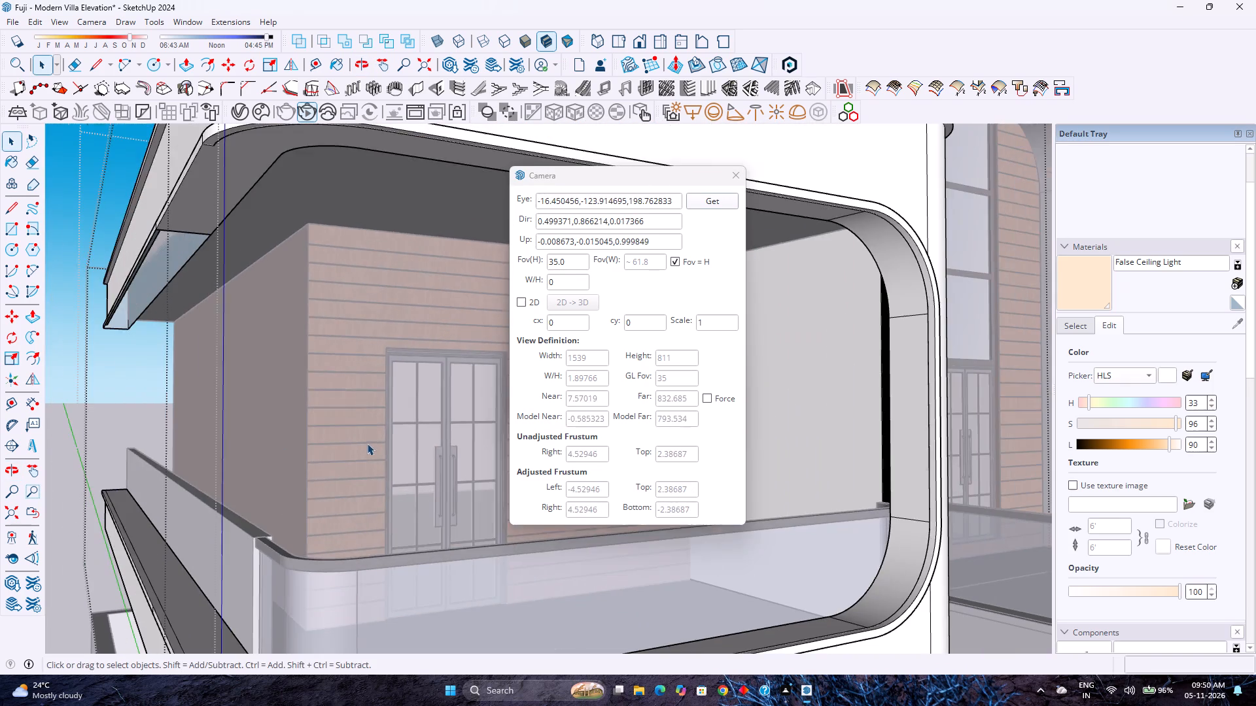
middle_click_drag(243, 456, 430, 472)
scroll(355, 466, "down", 3)
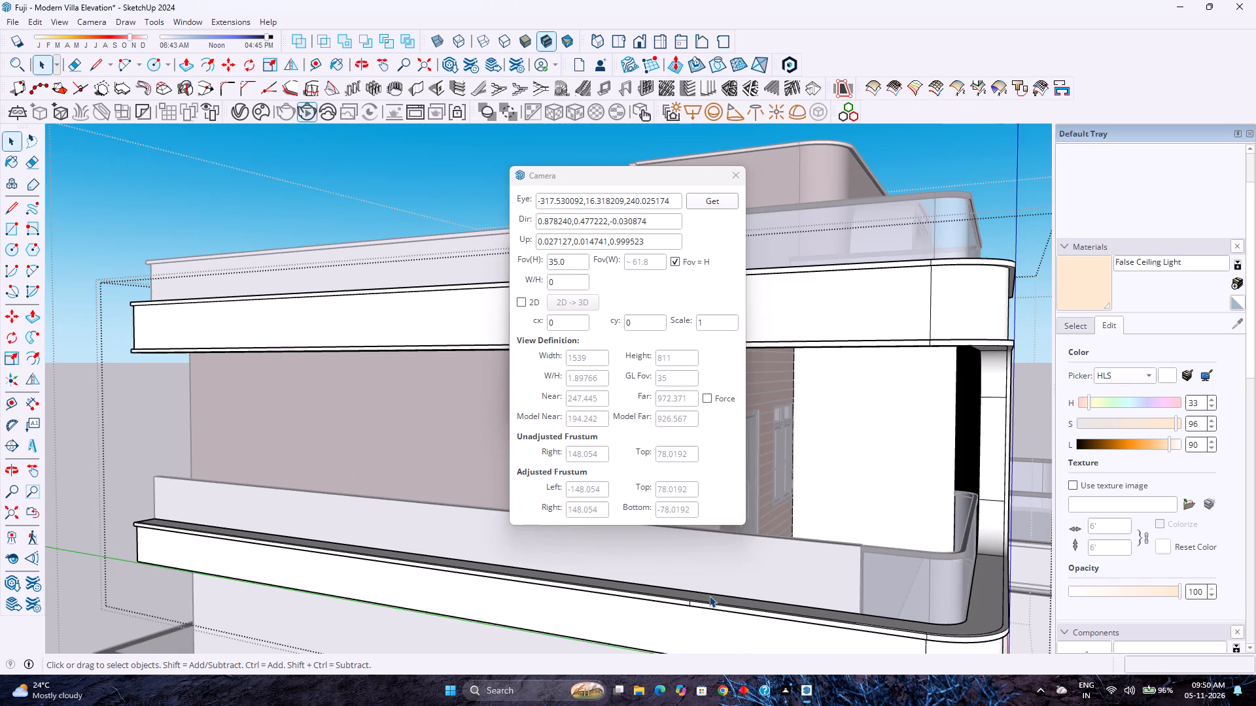
Examine the balcony's upper fascia band at close range, focusing on the vertical seam line across its face and top.
scroll(694, 612, "up", 9)
scroll(692, 607, "down", 4)
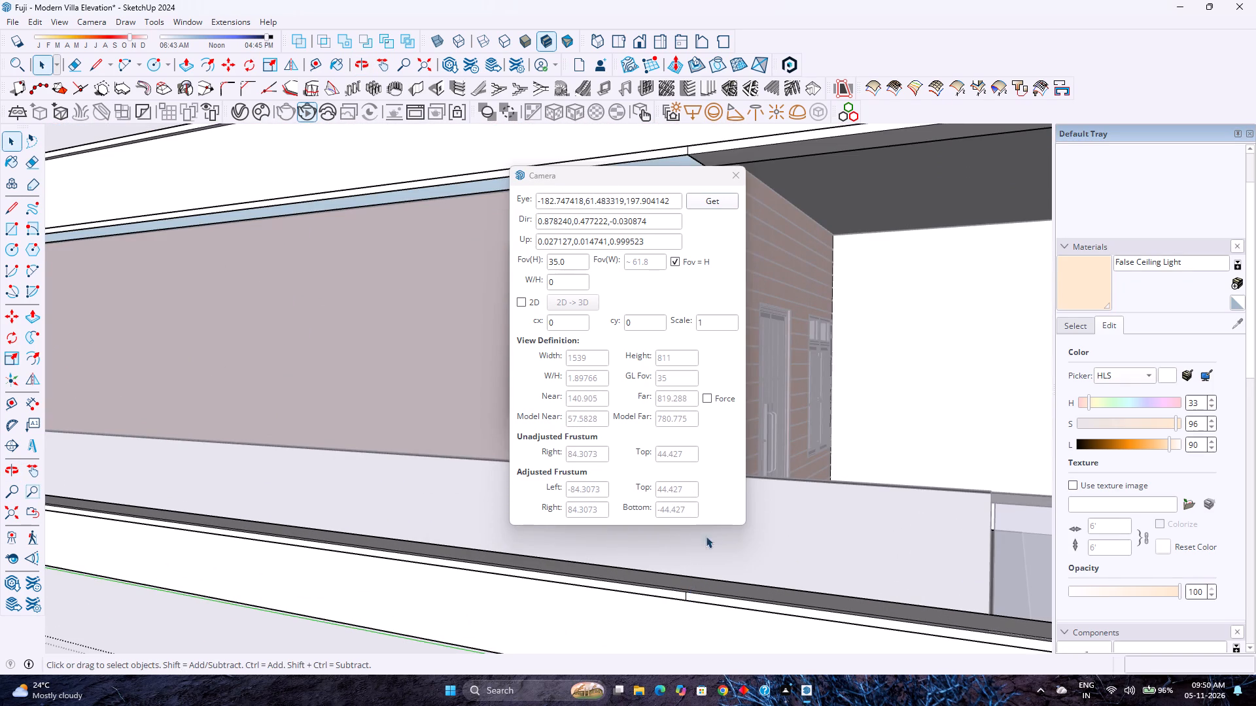
middle_click_drag(790, 509, 322, 662, "shift")
middle_click(260, 611, "shift")
scroll(271, 246, "up", 3)
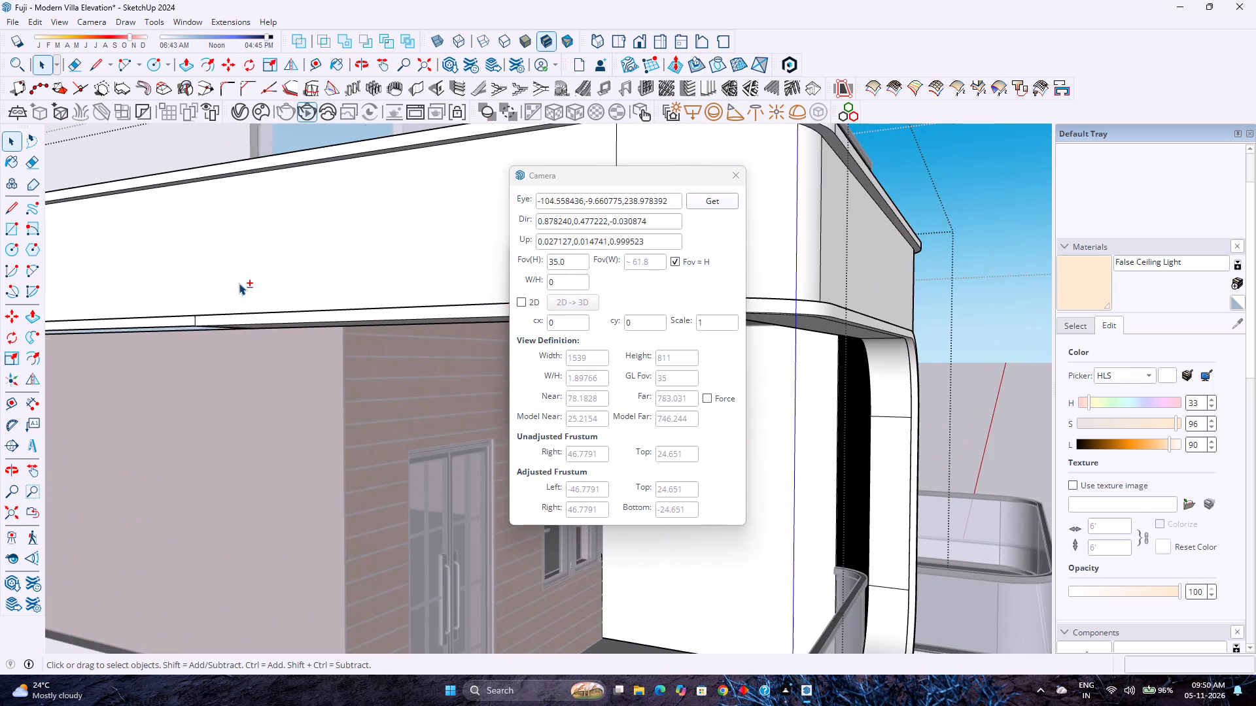
middle_click_drag(245, 290, 328, 308, "shift")
scroll(273, 348, "up", 16)
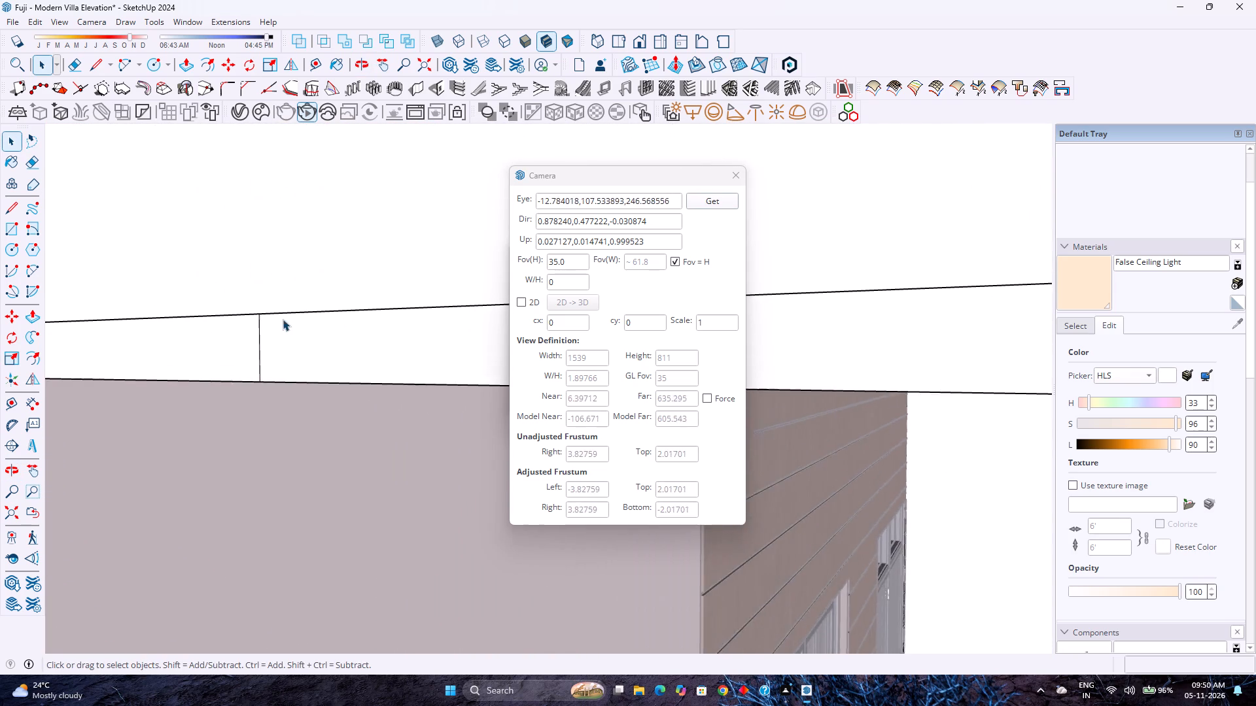
middle_click_drag(285, 322, 330, 458)
scroll(237, 324, "up", 15)
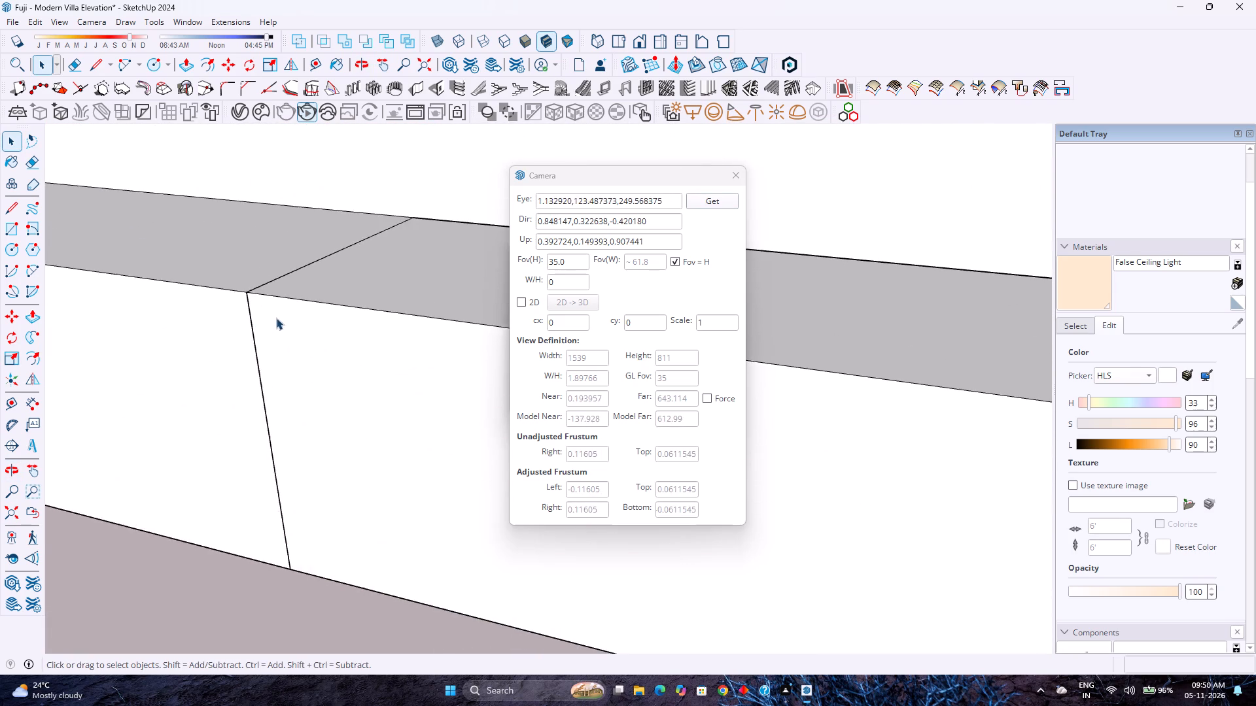
Examine the narrow joint across the fascia band's top at very close range and check where geometry clips out of view.
scroll(276, 318, "up", 3)
middle_click_drag(287, 329, 368, 486, "shift")
middle_click(368, 486, "shift")
scroll(336, 447, "up", 12)
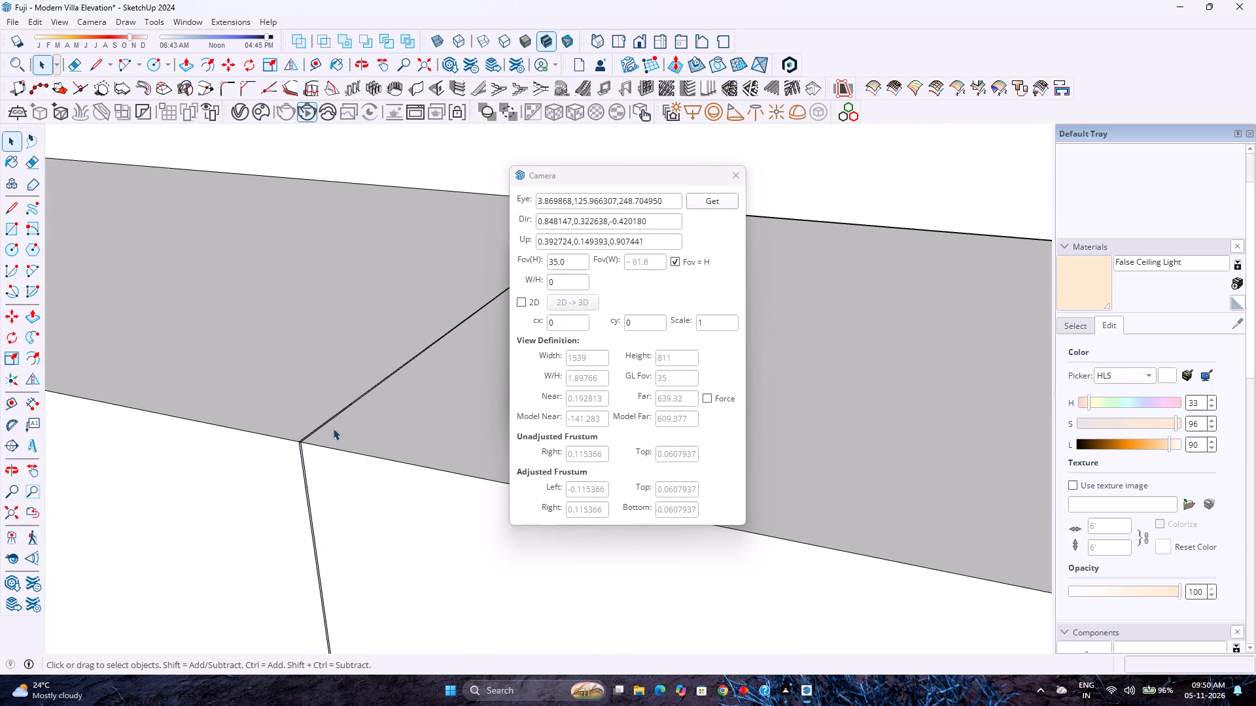
scroll(333, 428, "up", 9)
middle_click_drag(335, 429, 233, 588, "shift")
middle_click_drag(229, 545, 353, 477)
scroll(362, 465, "down", 5)
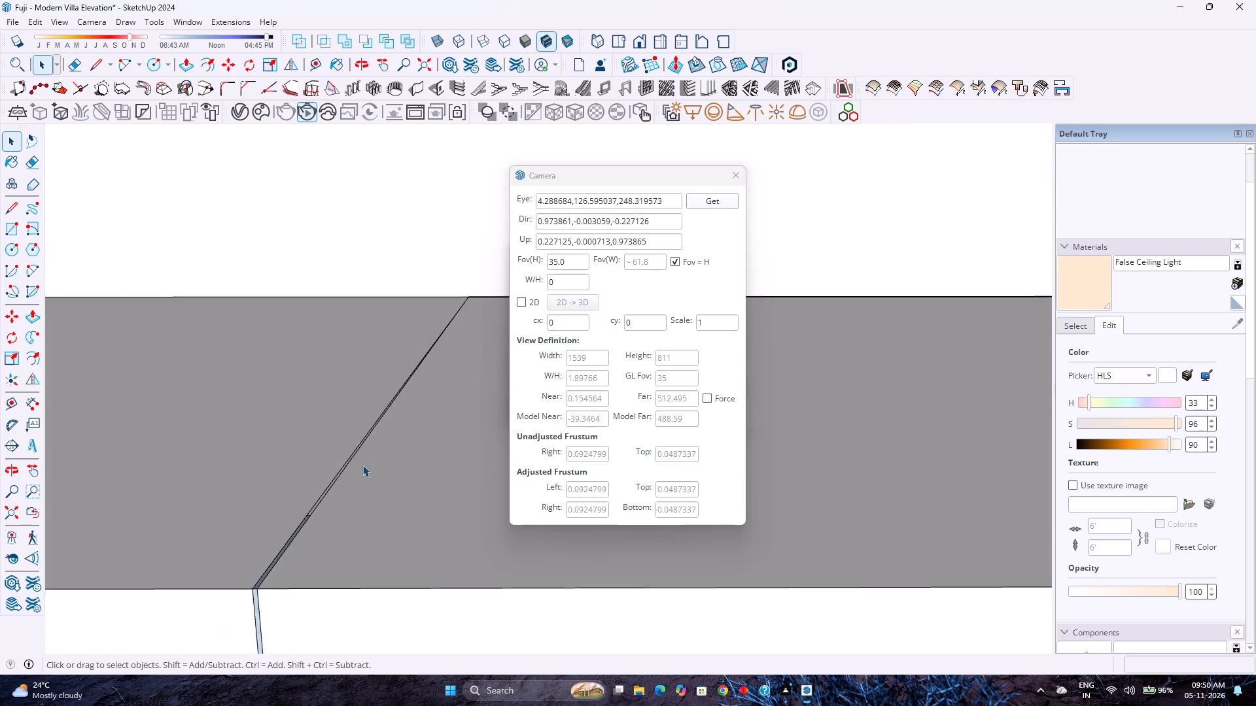
scroll(300, 518, "up", 8)
middle_click_drag(359, 466, 319, 530, "shift")
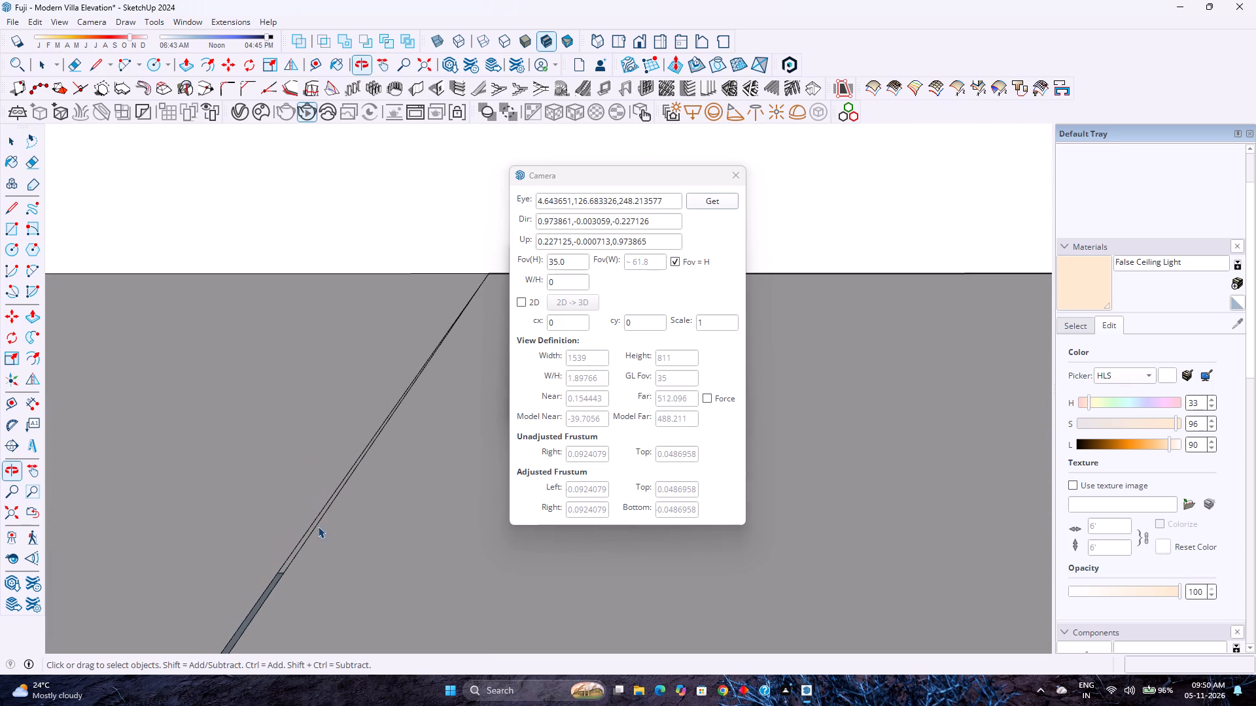
scroll(273, 580, "up", 5)
scroll(287, 565, "down", 1)
scroll(287, 584, "up", 4)
middle_click_drag(287, 584, 321, 463, "shift")
scroll(323, 462, "up", 3)
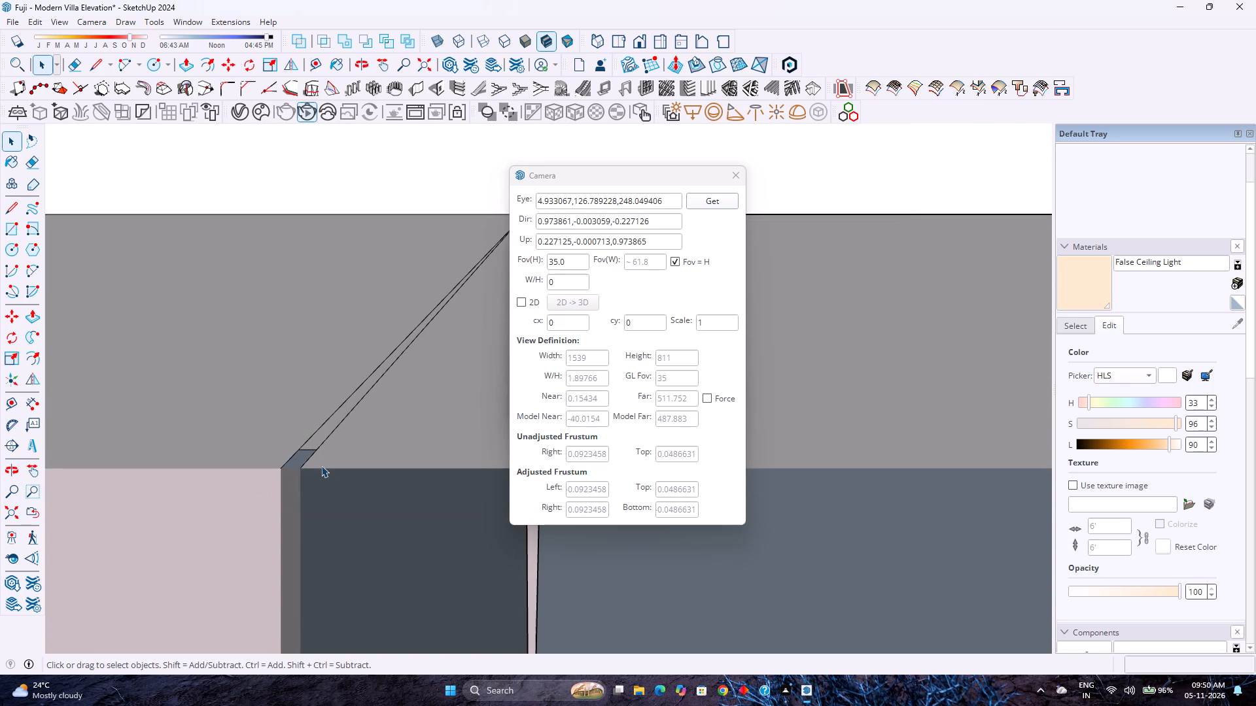
scroll(321, 474, "up", 3)
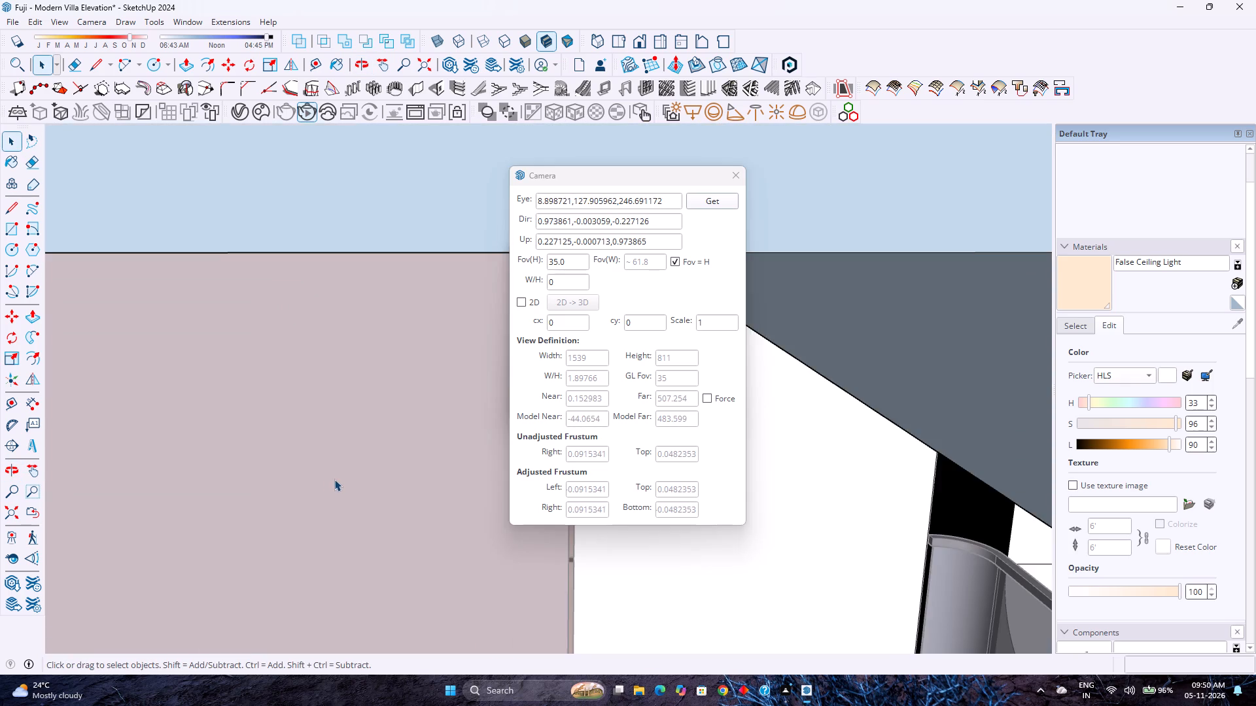
scroll(334, 479, "down", 4)
scroll(334, 479, "up", 4)
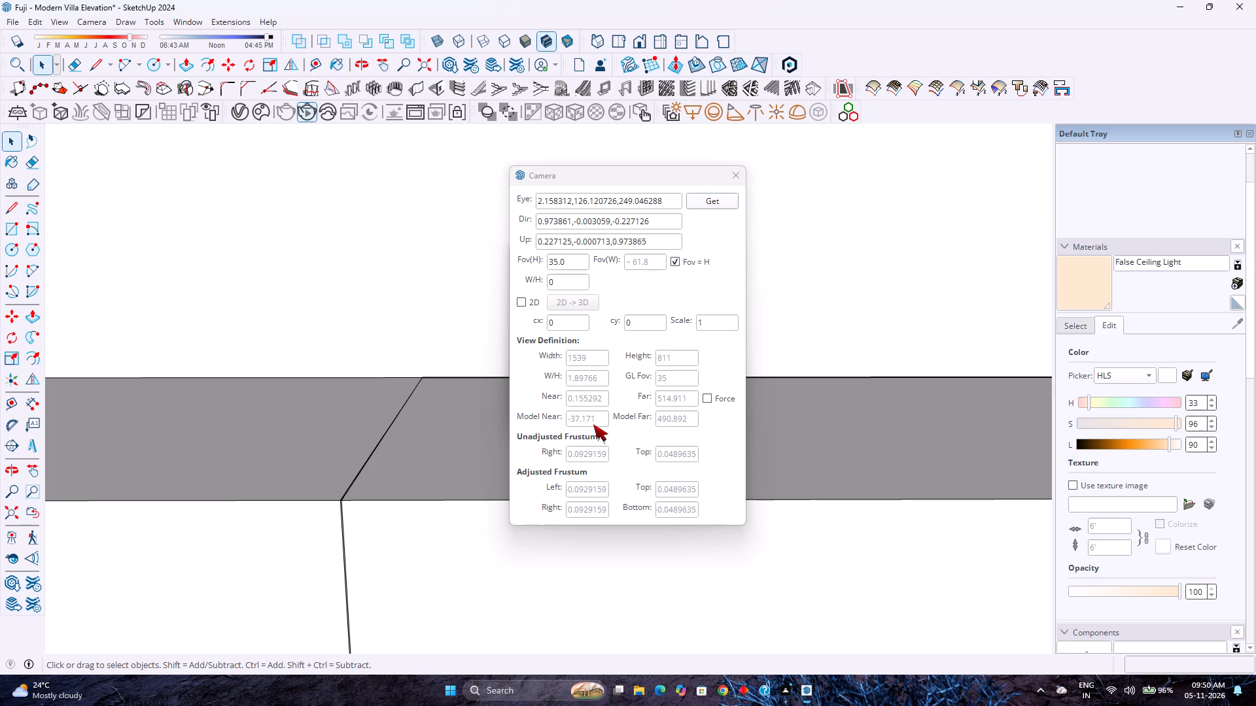
Turn on the Force option for the near and far distances in the Camera dialog.
triple_click(594, 423)
left_click(652, 327)
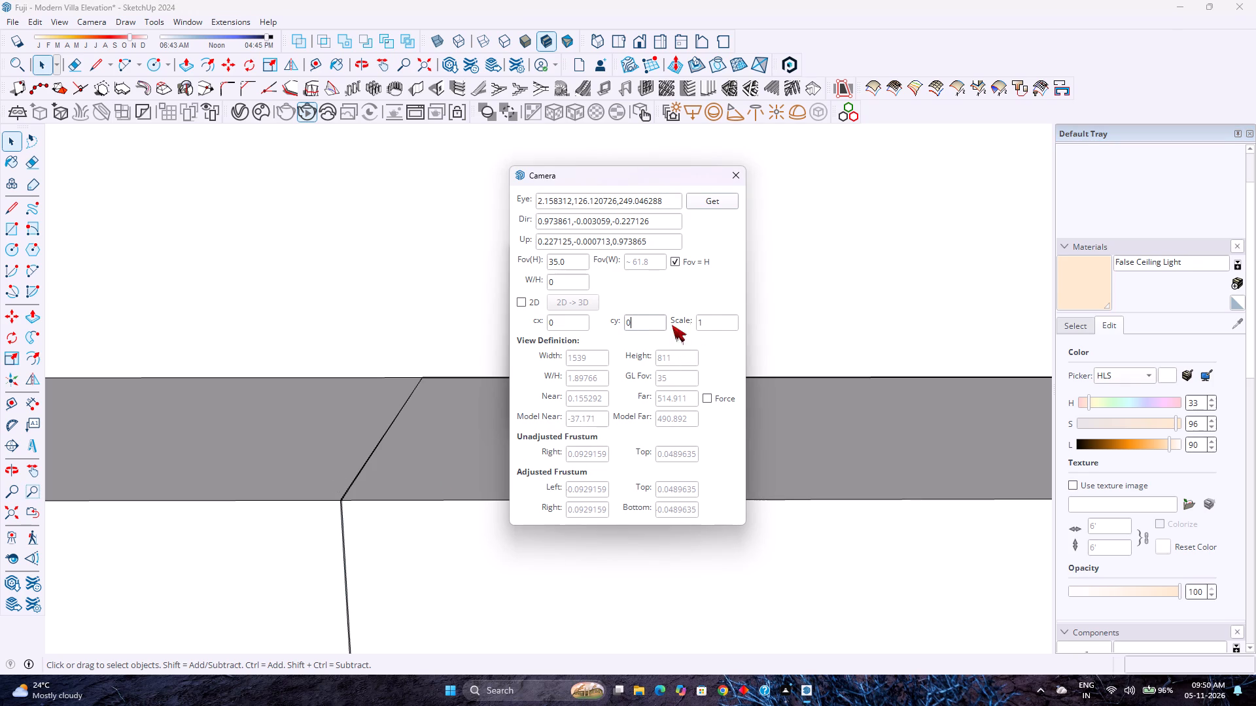
left_click(710, 394)
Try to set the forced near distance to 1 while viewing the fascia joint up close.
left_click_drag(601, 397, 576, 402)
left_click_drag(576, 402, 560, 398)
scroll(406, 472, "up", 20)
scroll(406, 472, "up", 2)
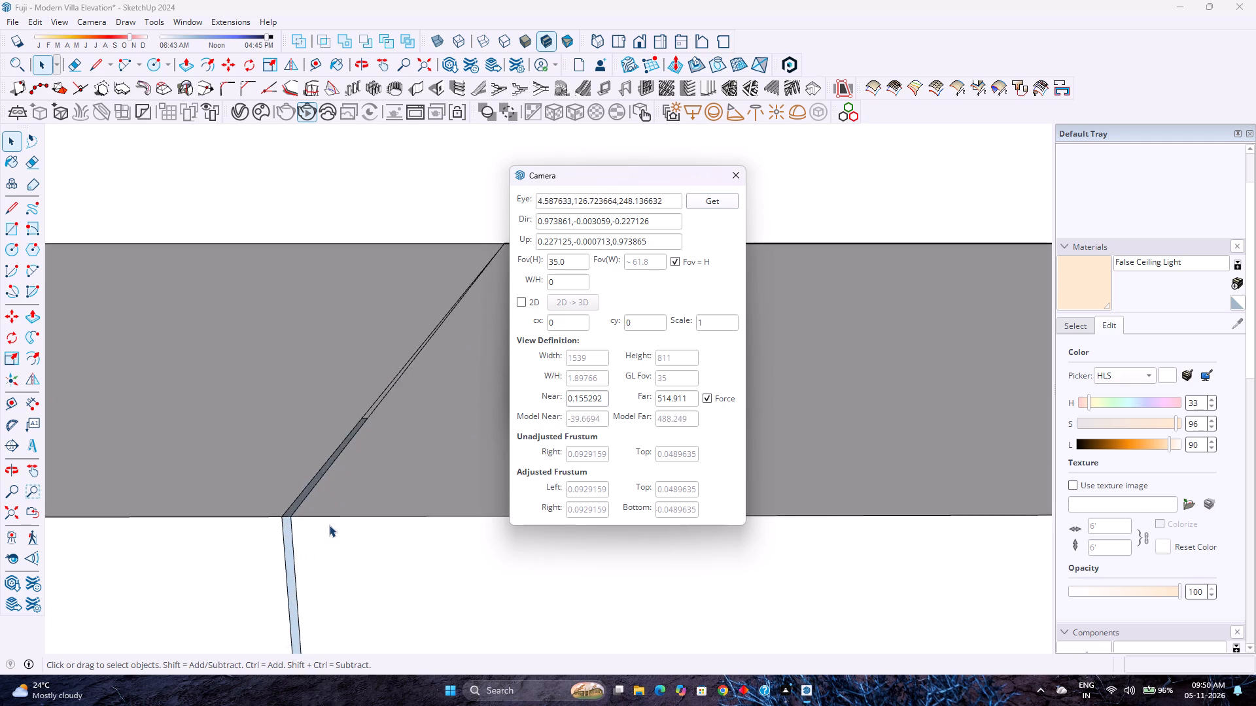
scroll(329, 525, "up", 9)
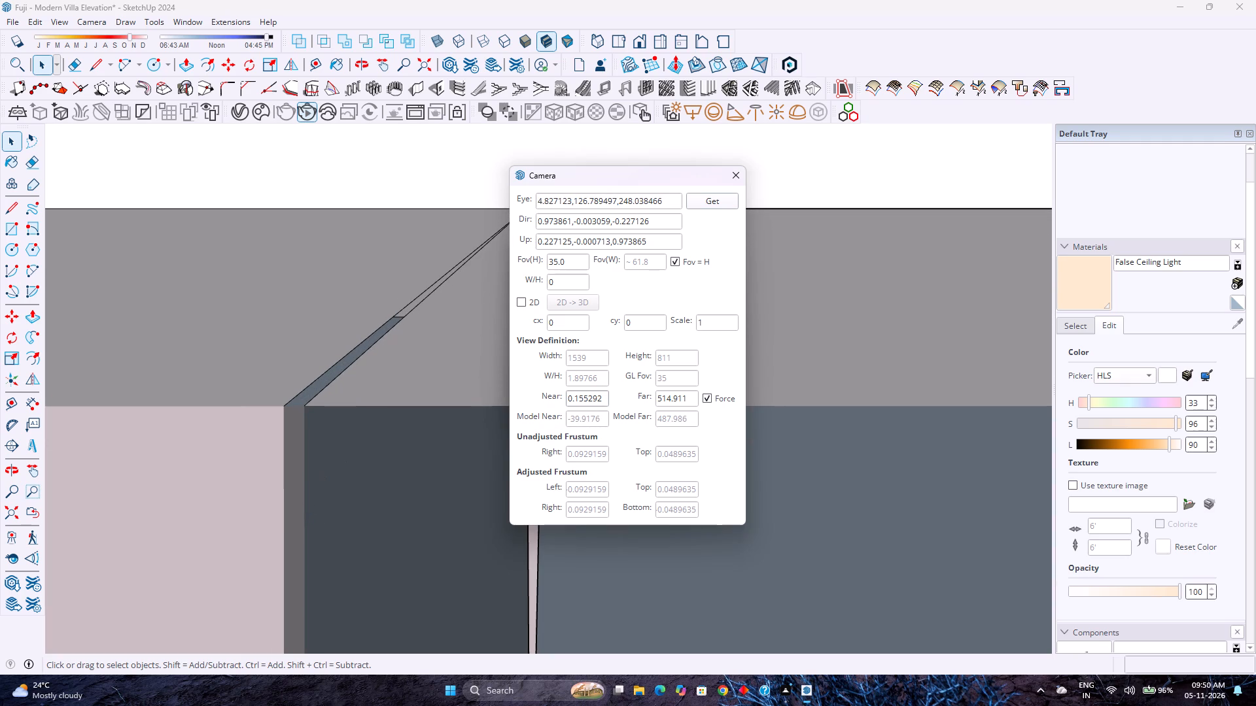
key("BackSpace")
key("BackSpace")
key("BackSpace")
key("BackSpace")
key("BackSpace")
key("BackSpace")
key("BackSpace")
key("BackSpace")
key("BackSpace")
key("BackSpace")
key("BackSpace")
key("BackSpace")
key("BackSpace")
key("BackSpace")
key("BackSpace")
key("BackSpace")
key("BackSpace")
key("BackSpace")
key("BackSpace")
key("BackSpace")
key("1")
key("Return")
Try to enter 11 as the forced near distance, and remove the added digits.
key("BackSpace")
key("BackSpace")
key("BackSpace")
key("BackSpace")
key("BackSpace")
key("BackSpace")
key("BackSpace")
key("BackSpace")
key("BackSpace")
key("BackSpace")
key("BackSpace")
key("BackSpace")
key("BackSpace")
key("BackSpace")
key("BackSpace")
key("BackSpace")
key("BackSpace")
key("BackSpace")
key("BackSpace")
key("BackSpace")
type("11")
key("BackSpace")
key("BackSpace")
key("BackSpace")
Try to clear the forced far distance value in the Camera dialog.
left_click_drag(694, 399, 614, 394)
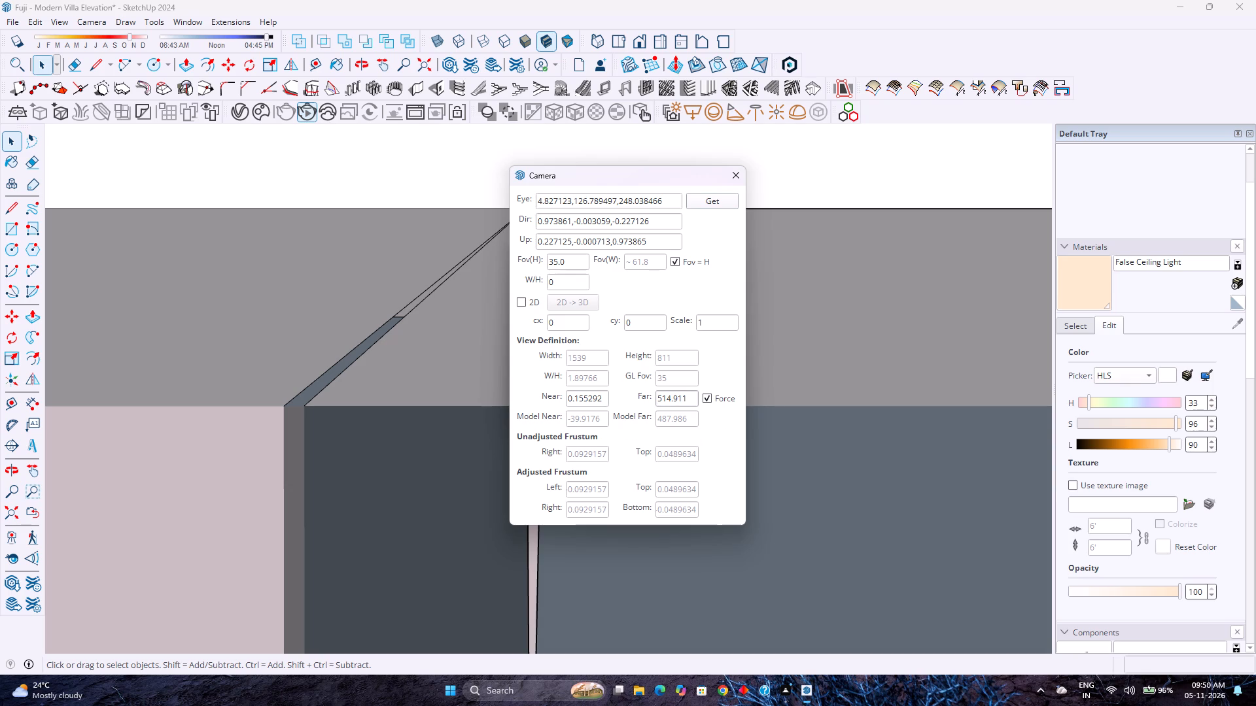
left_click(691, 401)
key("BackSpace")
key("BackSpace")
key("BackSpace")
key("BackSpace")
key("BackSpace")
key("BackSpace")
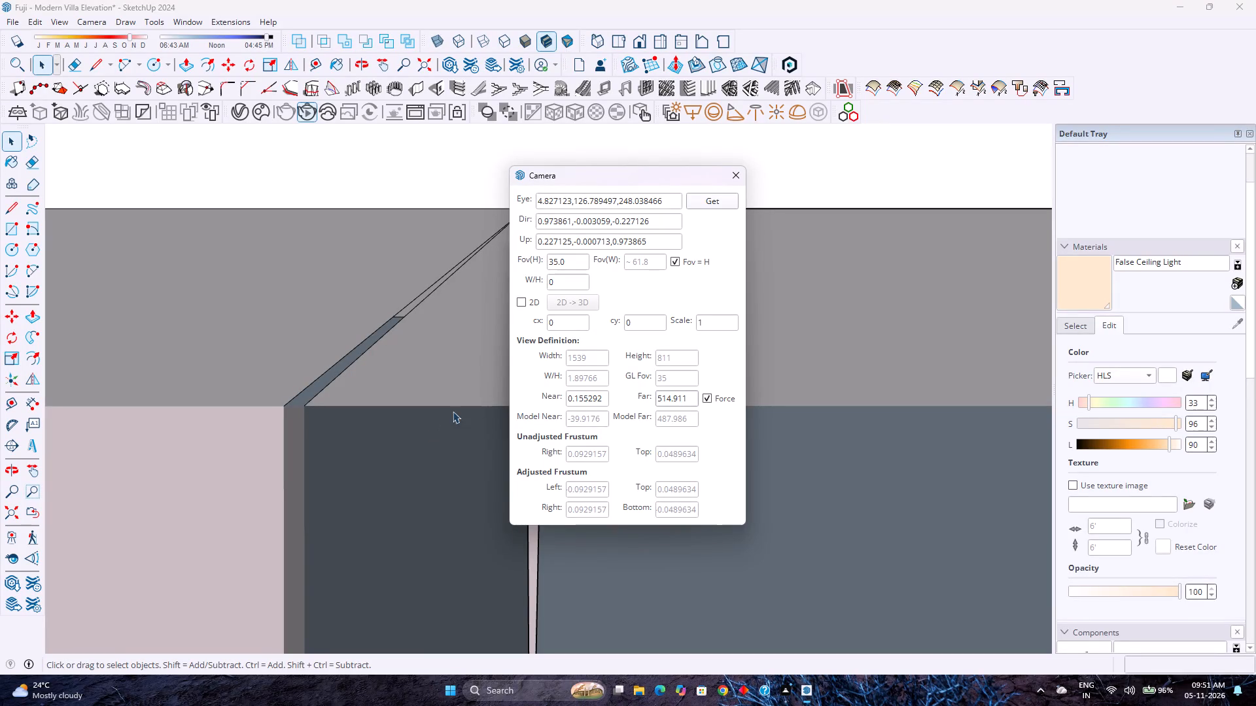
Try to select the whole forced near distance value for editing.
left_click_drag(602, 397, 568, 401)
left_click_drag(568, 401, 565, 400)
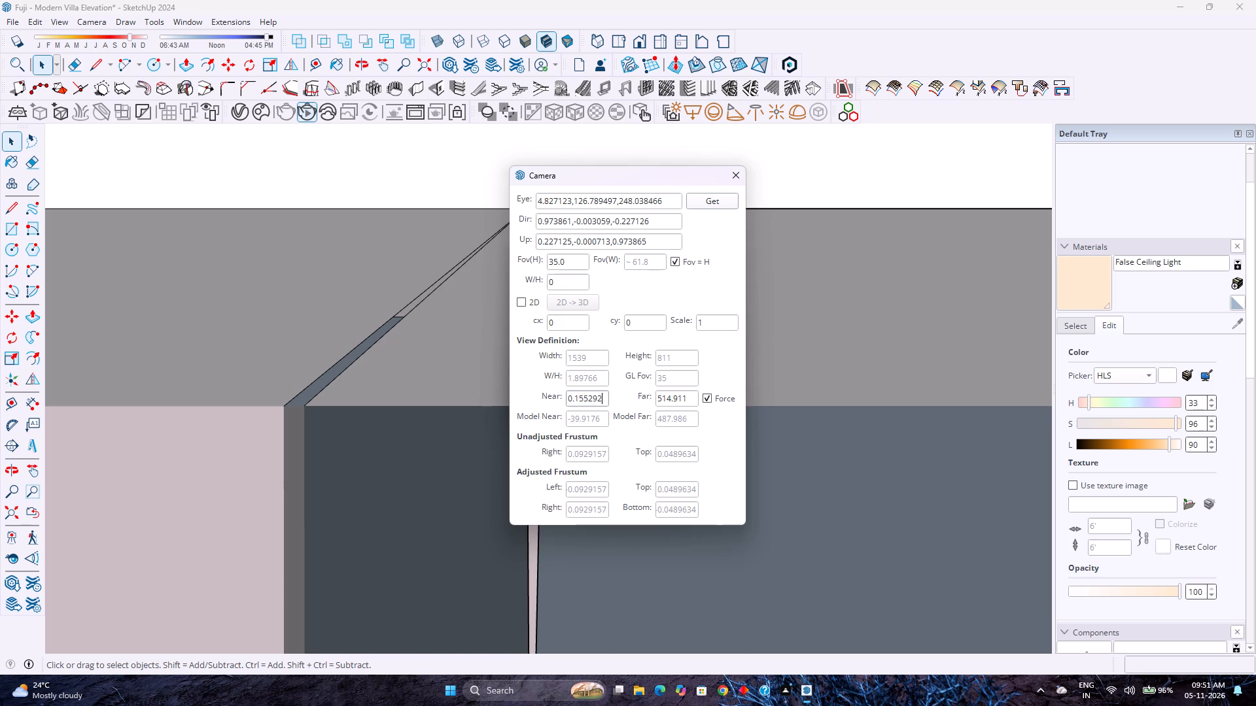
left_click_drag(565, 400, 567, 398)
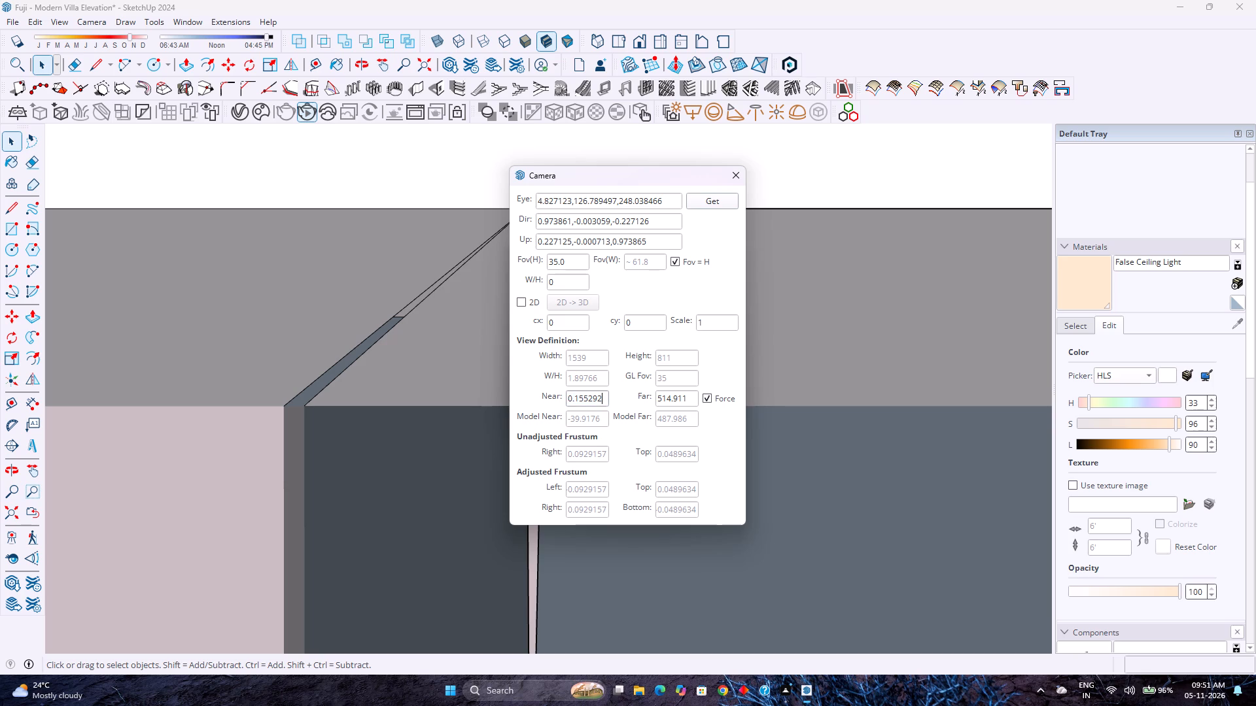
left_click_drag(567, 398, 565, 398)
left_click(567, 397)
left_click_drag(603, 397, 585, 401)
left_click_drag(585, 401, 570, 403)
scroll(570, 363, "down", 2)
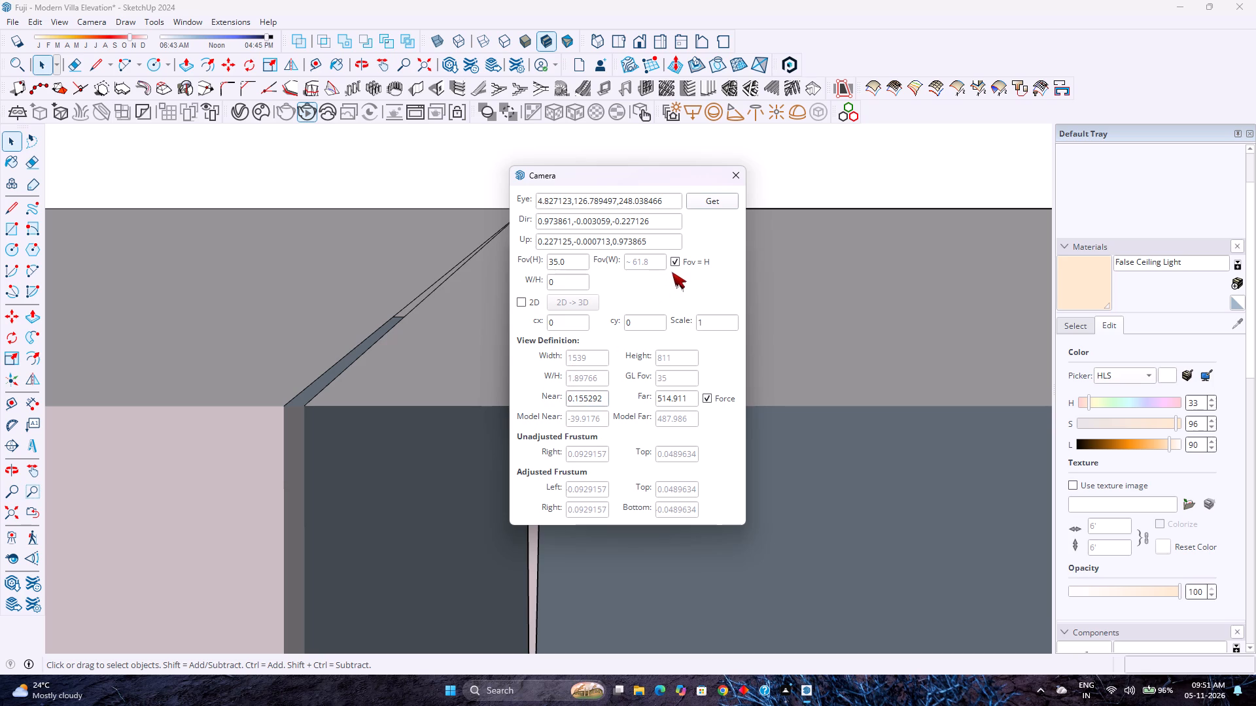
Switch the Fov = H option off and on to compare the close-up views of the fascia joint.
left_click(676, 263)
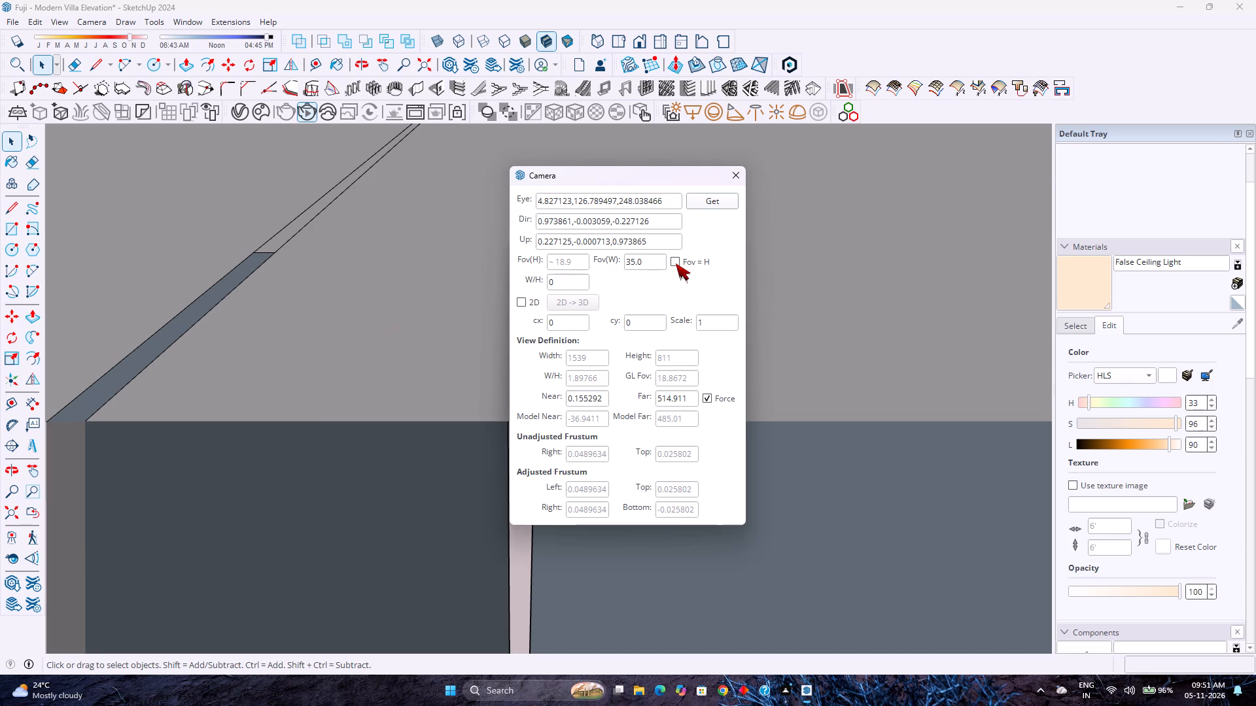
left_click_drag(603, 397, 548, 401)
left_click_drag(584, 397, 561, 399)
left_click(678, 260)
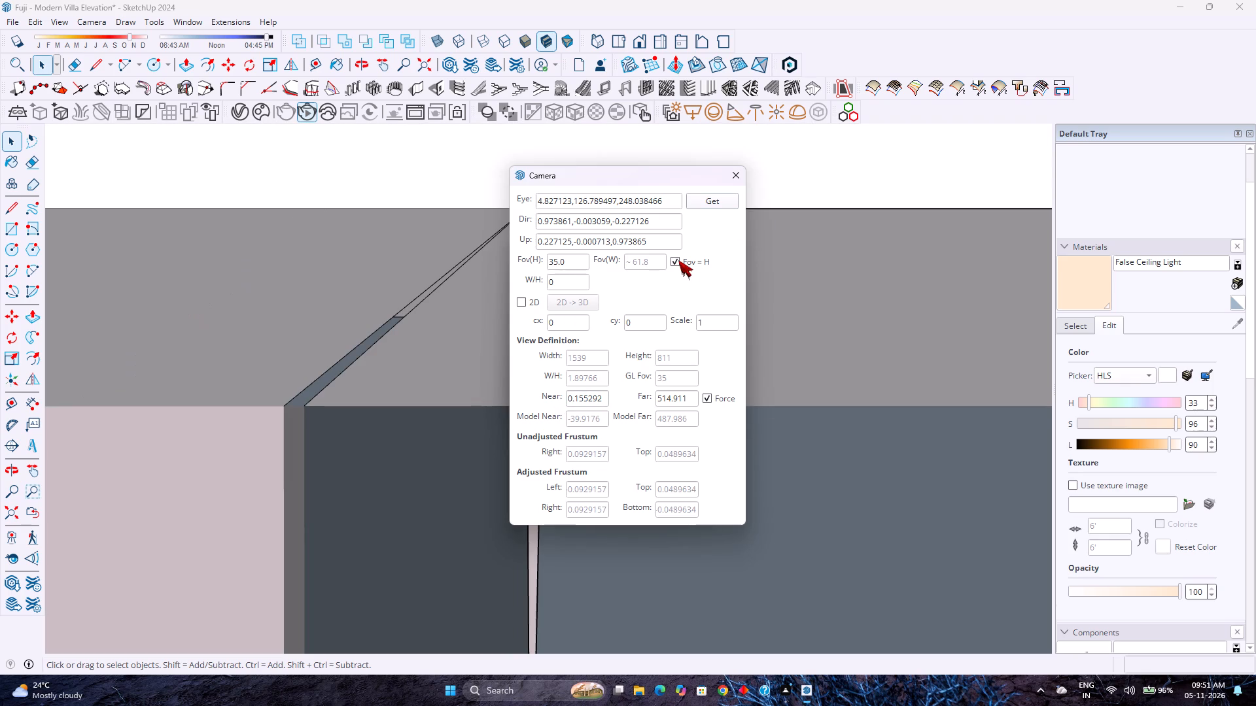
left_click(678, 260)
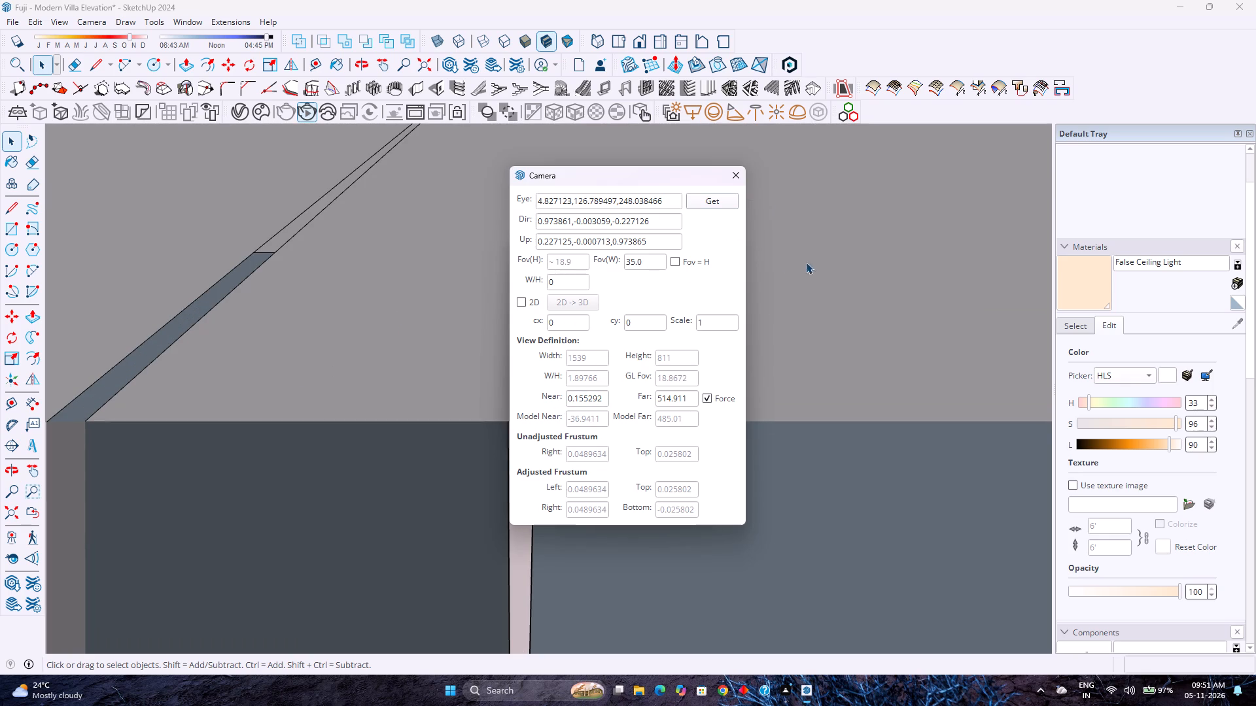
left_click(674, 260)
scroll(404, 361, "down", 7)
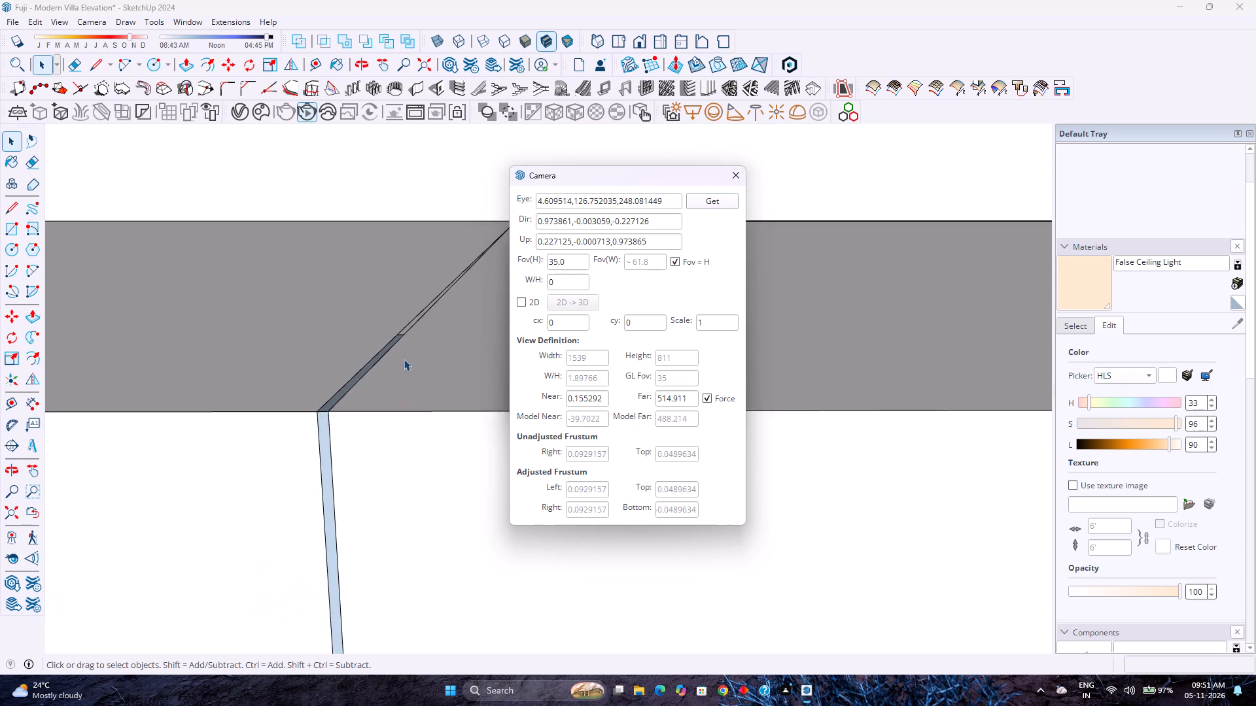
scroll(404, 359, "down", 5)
Turn off the Fov = H option so the 35.0 field of view applies to the width.
left_click(676, 261)
scroll(411, 358, "down", 2)
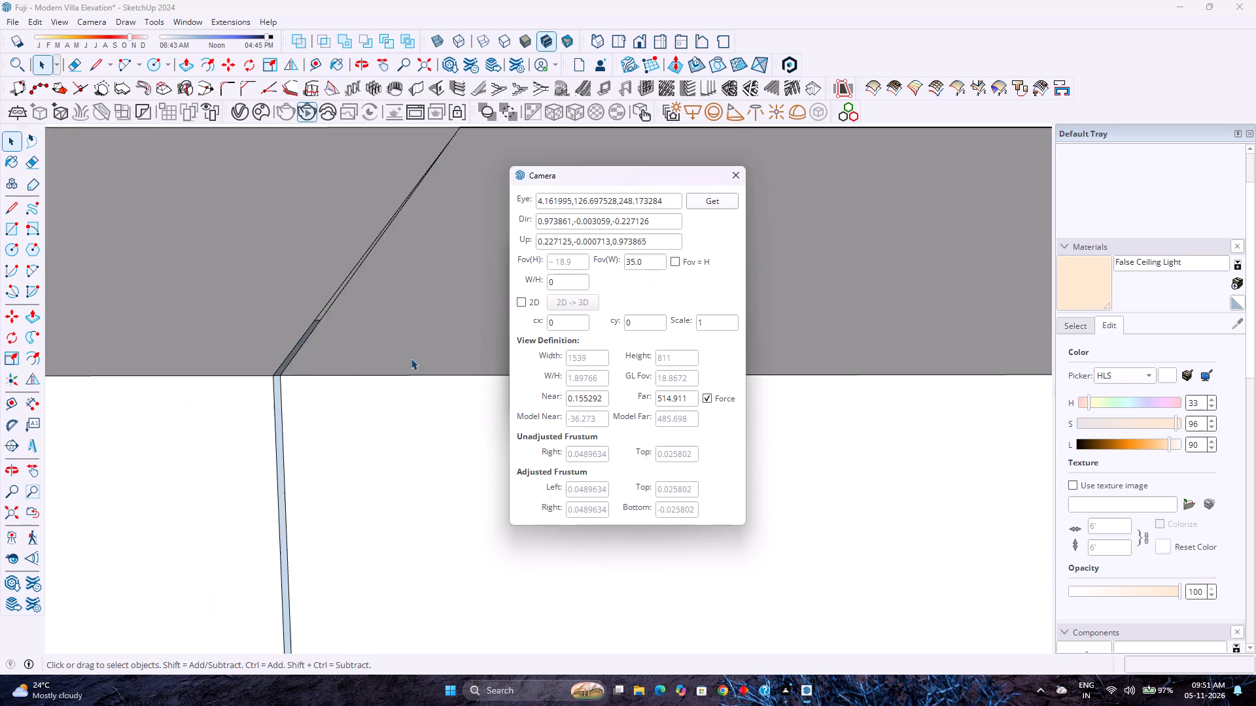
Examine the fascia joint at close and far zoom with the forced clipping distances active.
scroll(411, 358, "down", 16)
scroll(396, 343, "up", 8)
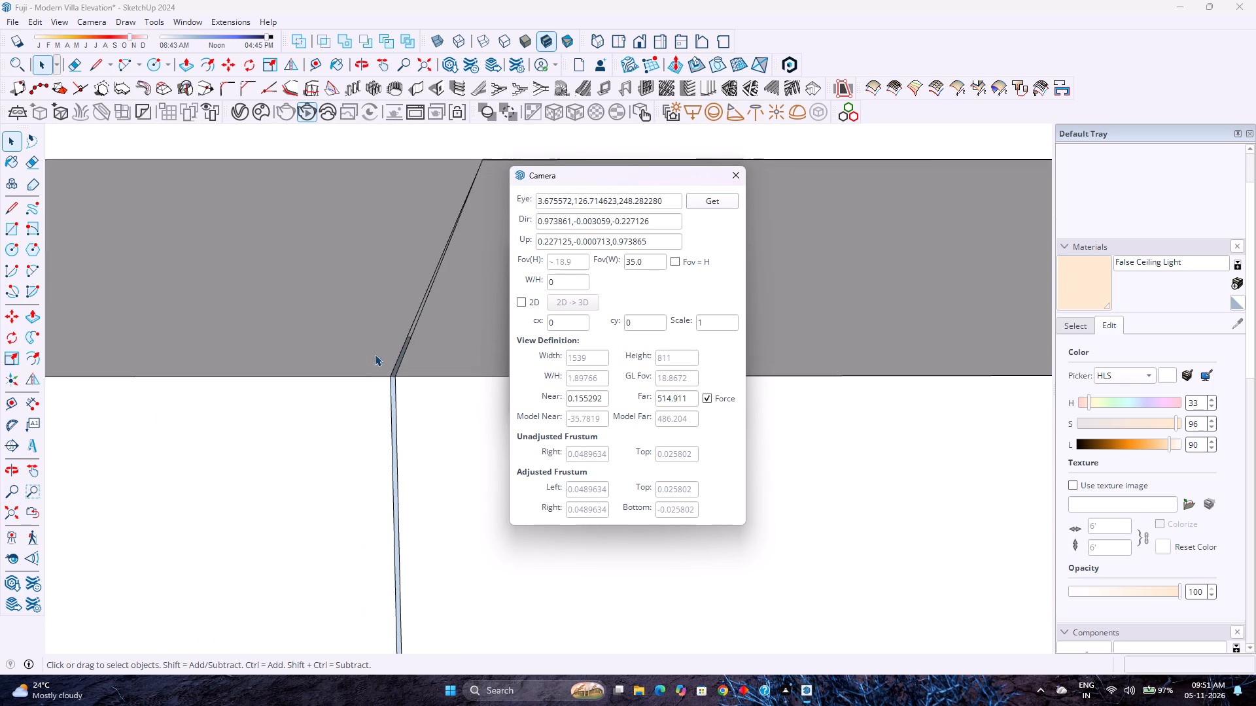
scroll(419, 345, "up", 11)
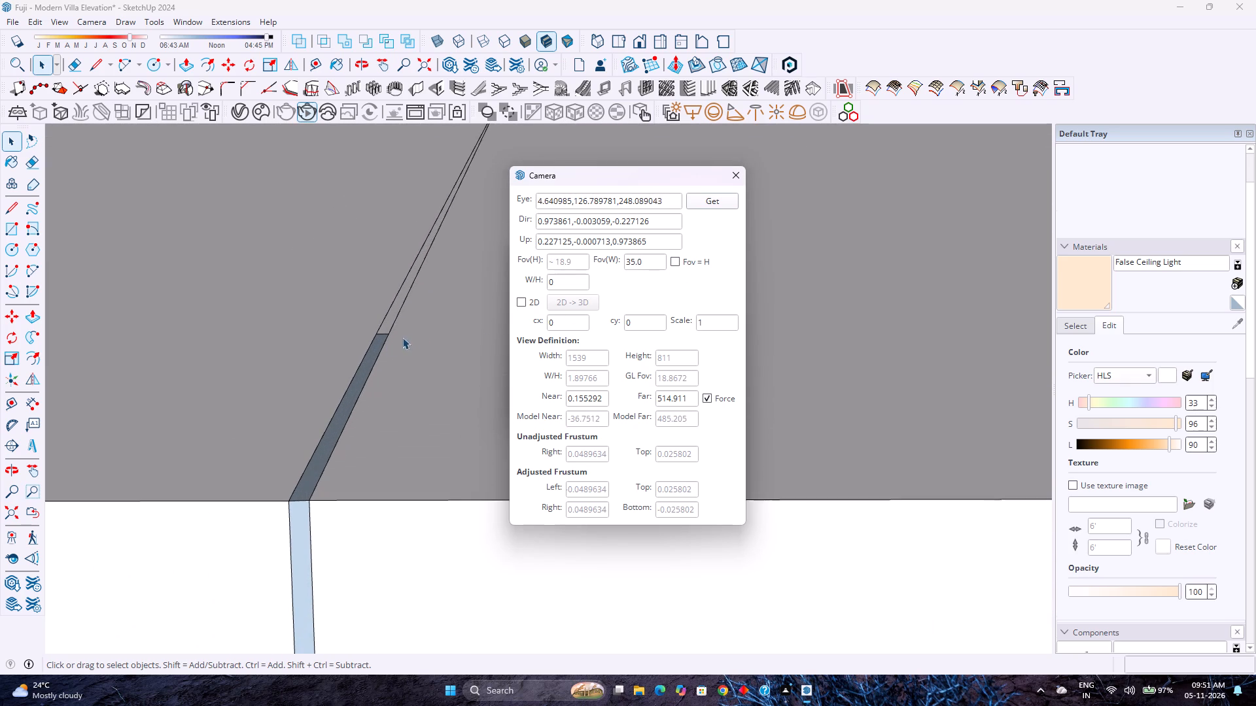
scroll(360, 345, "up", 9)
scroll(387, 335, "down", 1)
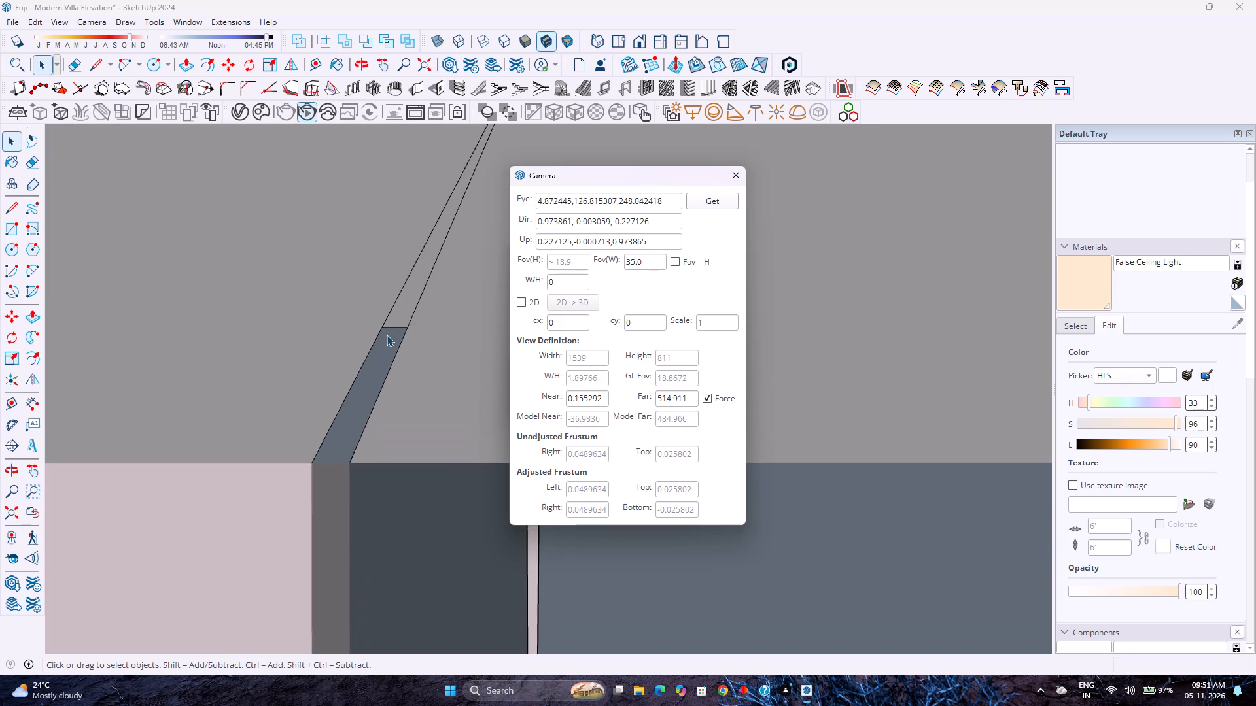
scroll(387, 335, "down", 12)
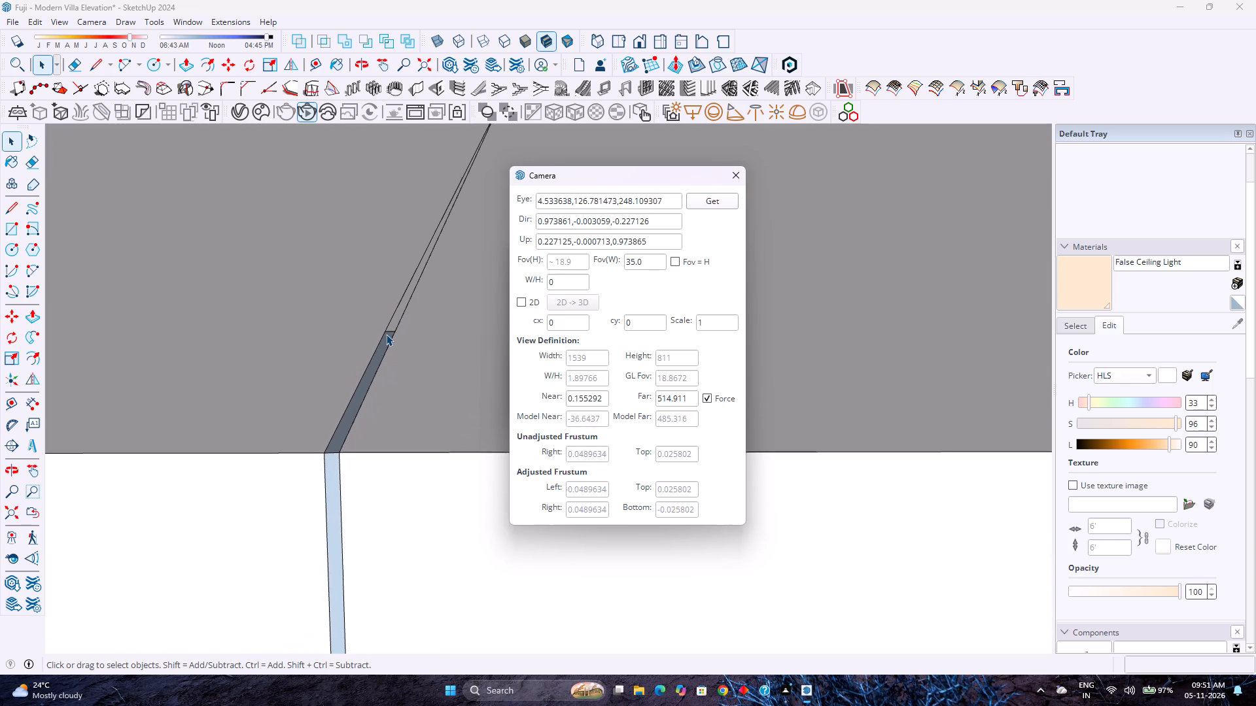
scroll(386, 334, "down", 13)
scroll(386, 334, "down", 8)
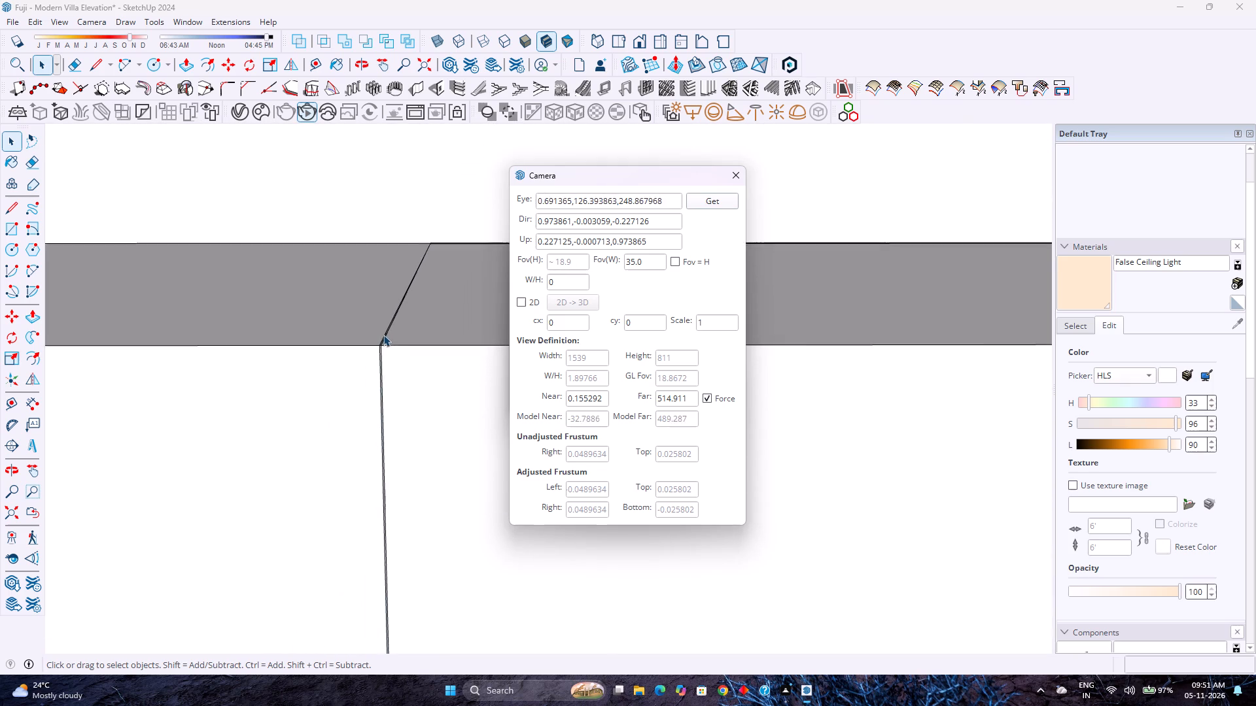
scroll(383, 335, "down", 13)
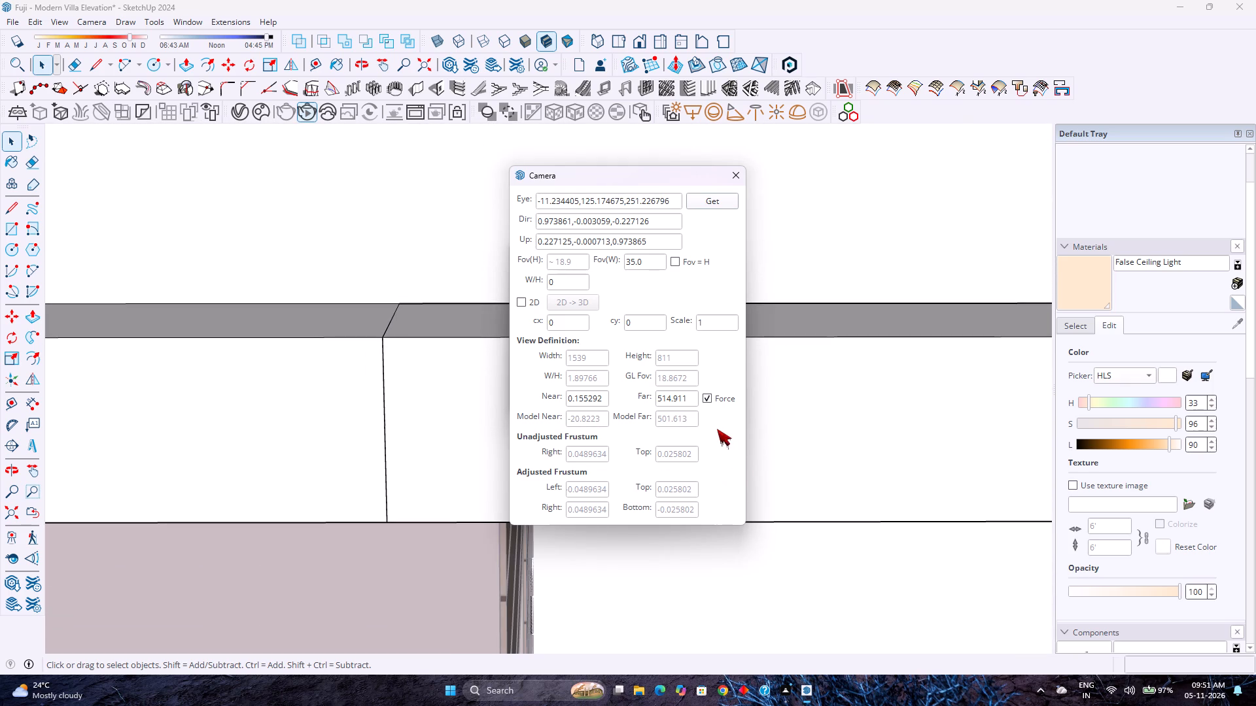
Turn off the forced near and far clipping distances and check the fascia joint at several zoom levels.
left_click(712, 403)
scroll(404, 415, "down", 10)
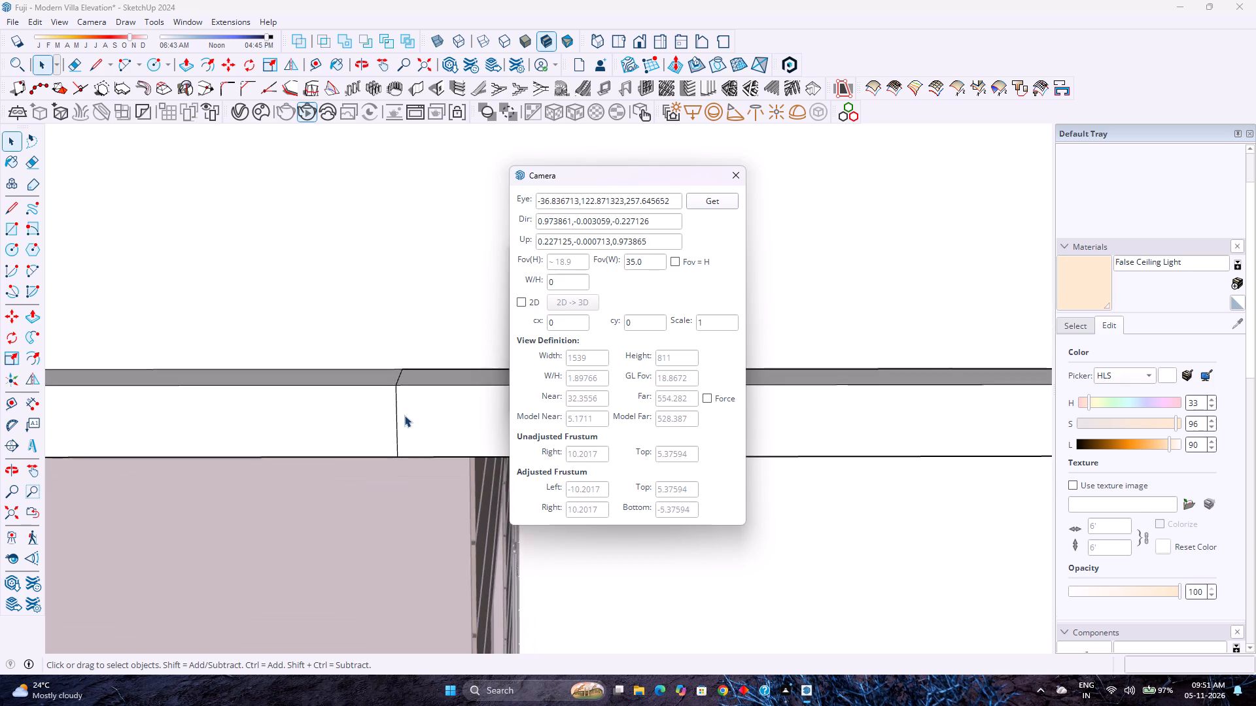
scroll(404, 415, "down", 4)
scroll(404, 415, "up", 16)
scroll(372, 333, "up", 3)
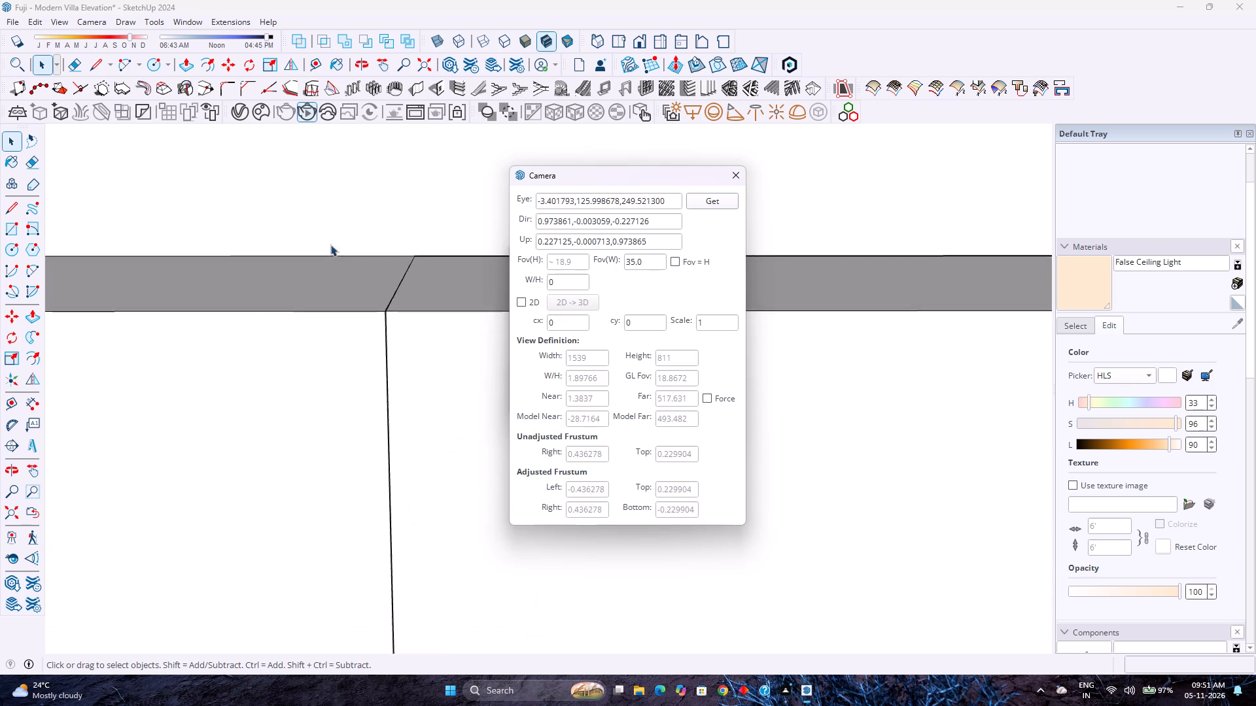
scroll(330, 244, "up", 3)
scroll(340, 238, "down", 2)
scroll(383, 326, "down", 11)
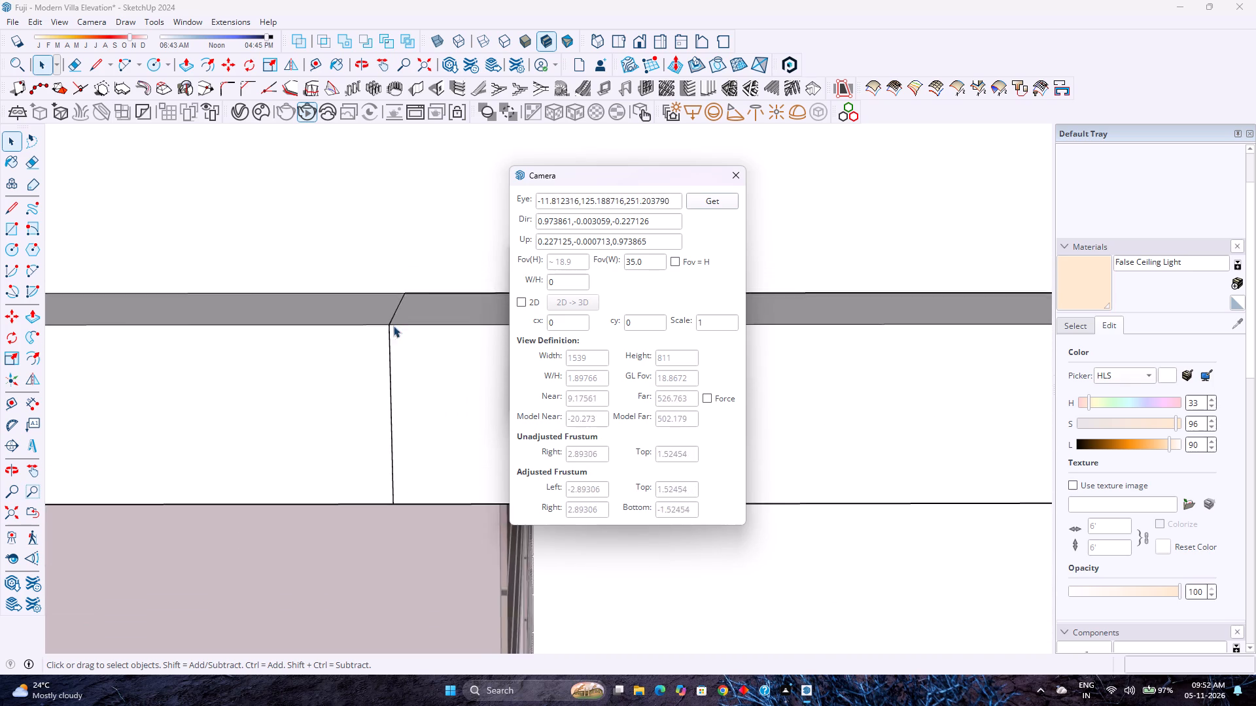
scroll(393, 326, "down", 18)
scroll(417, 331, "up", 1)
scroll(417, 331, "down", 11)
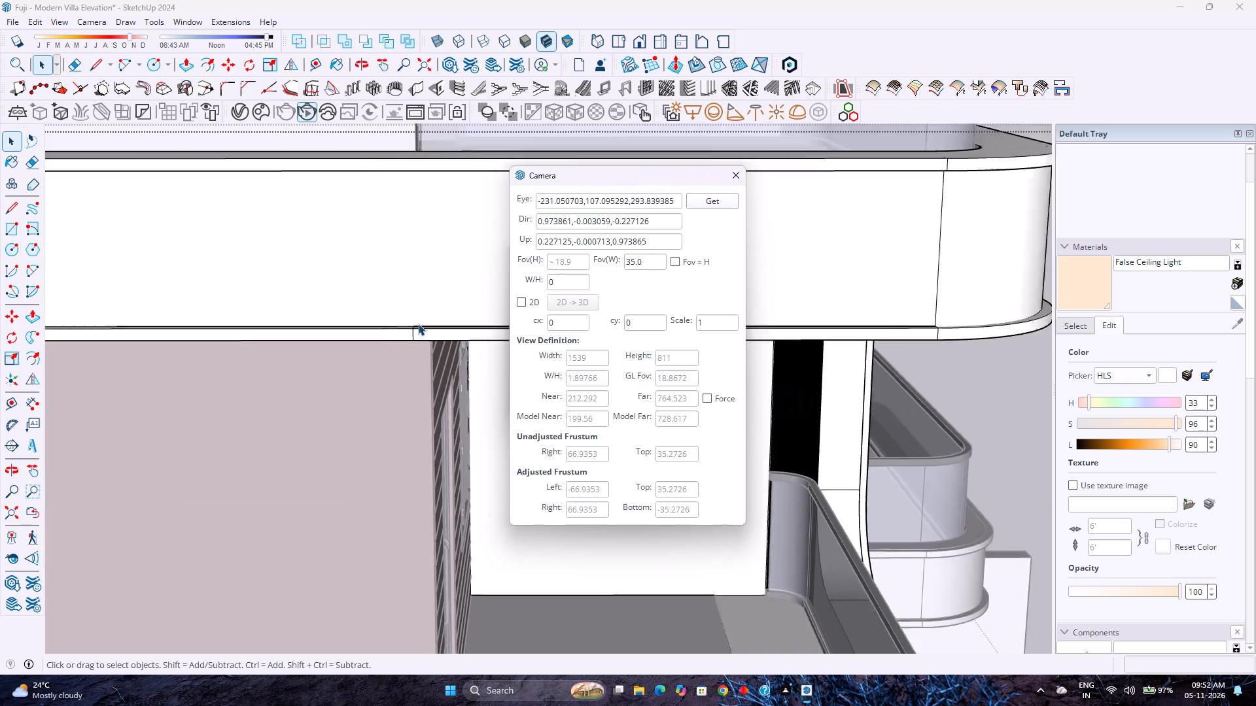
scroll(418, 324, "down", 16)
scroll(418, 328, "up", 1)
scroll(418, 328, "down", 6)
scroll(481, 355, "down", 2)
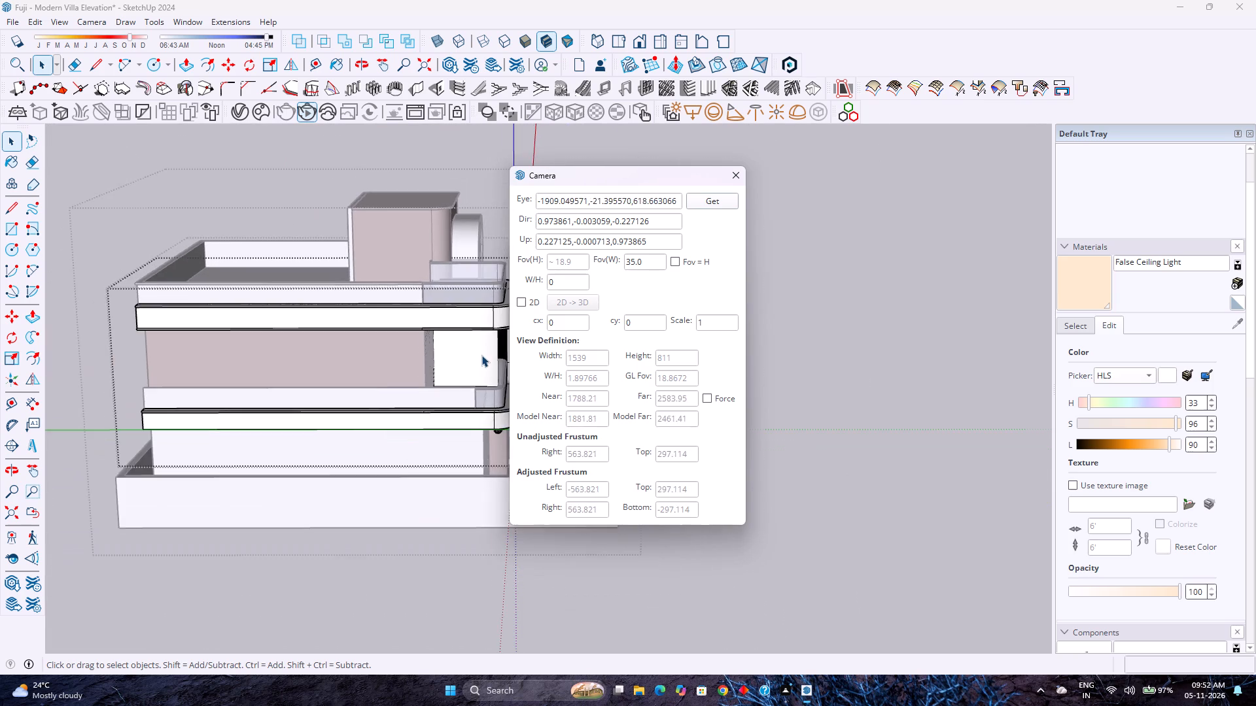
scroll(481, 355, "down", 3)
Close the Camera dialog and the Ruby Console.
left_click(737, 178)
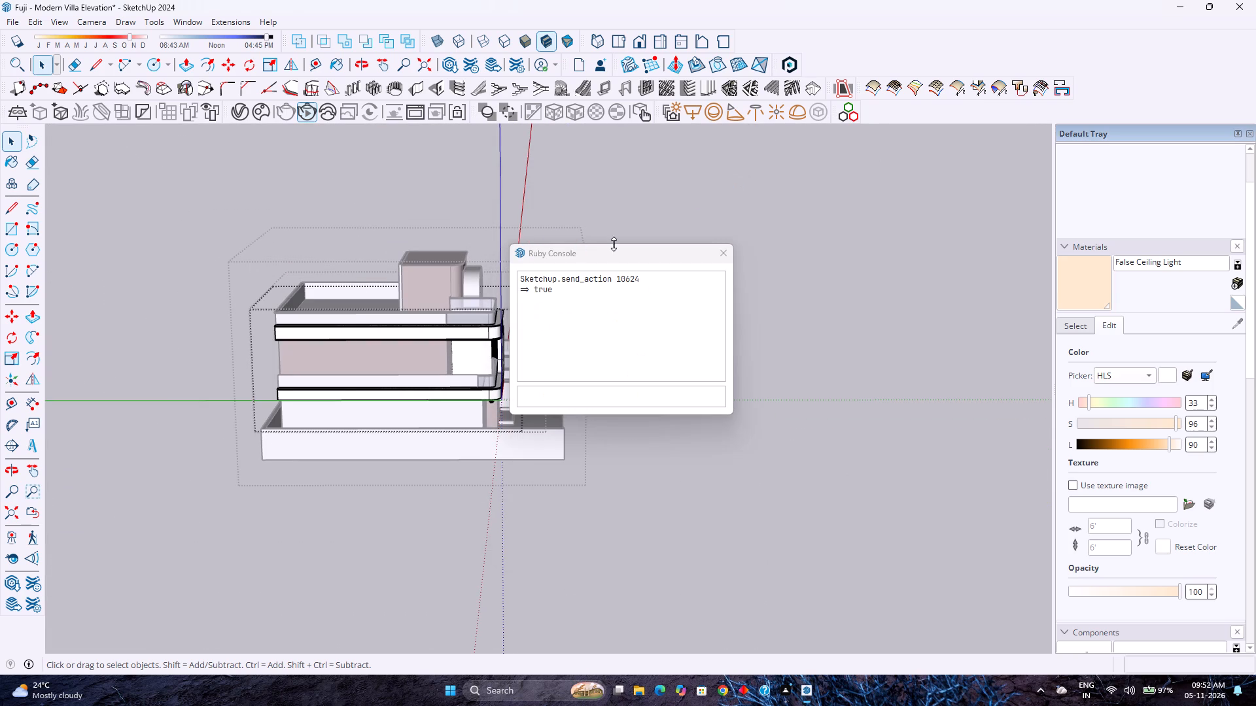
left_click(725, 252)
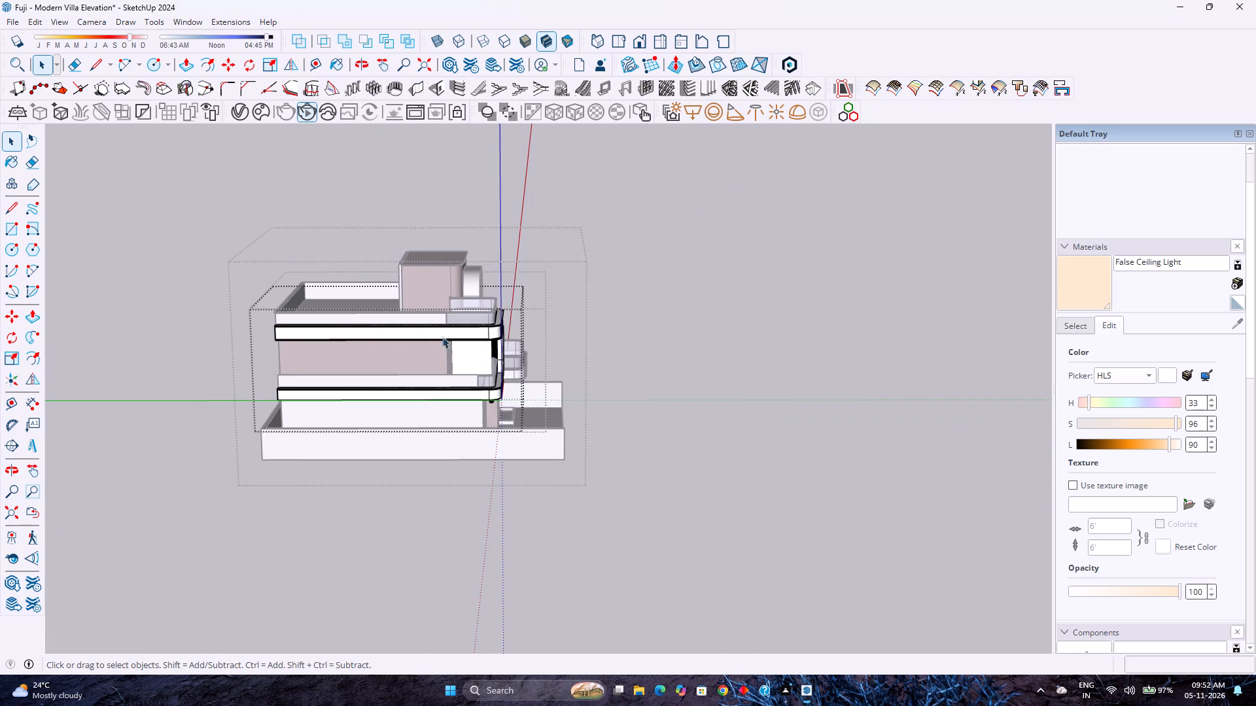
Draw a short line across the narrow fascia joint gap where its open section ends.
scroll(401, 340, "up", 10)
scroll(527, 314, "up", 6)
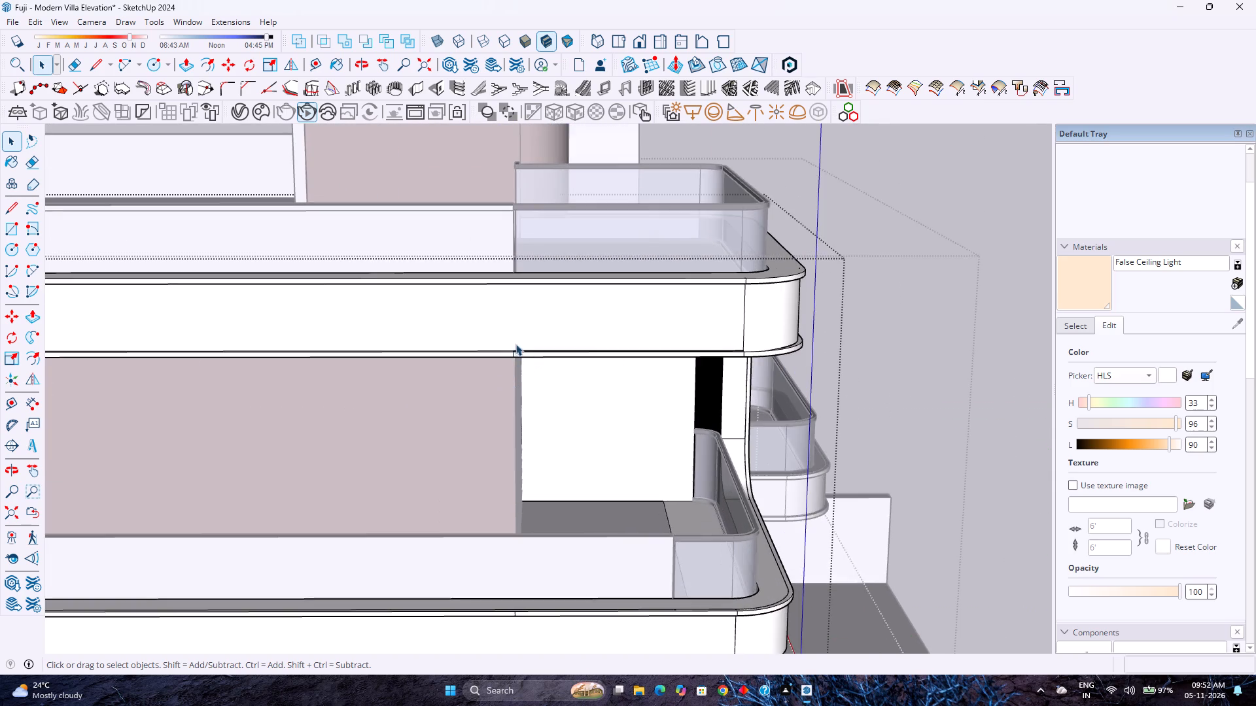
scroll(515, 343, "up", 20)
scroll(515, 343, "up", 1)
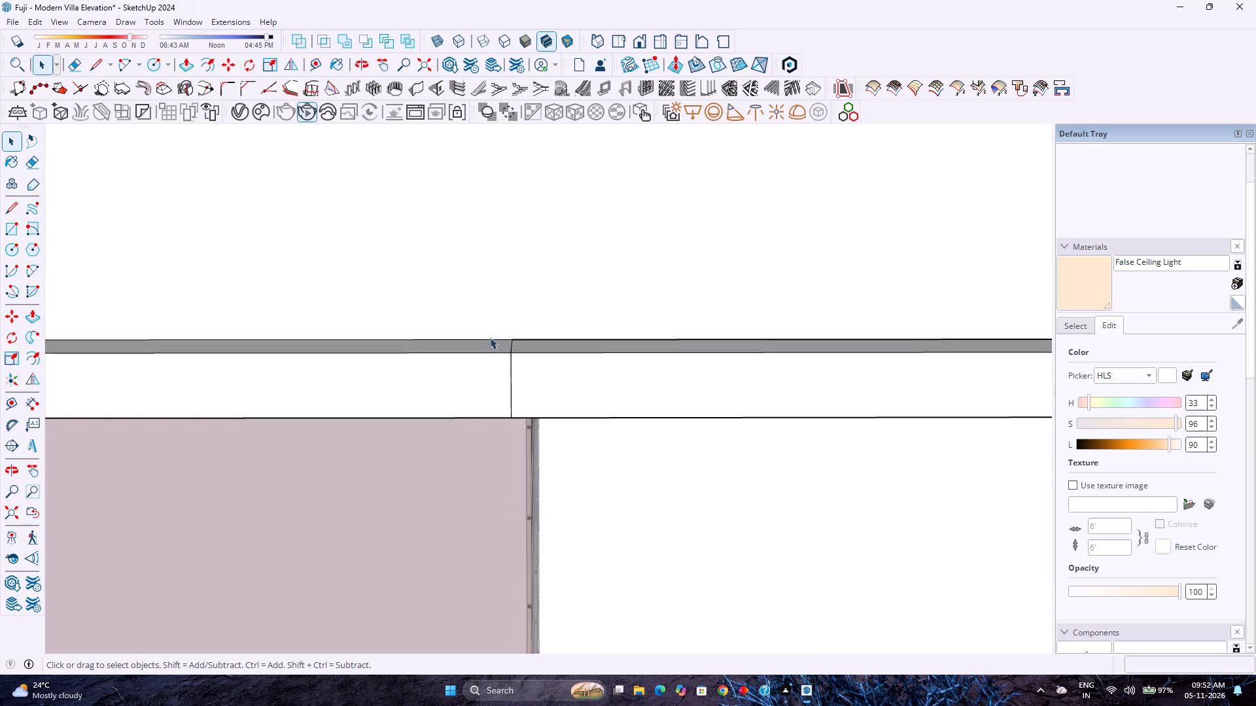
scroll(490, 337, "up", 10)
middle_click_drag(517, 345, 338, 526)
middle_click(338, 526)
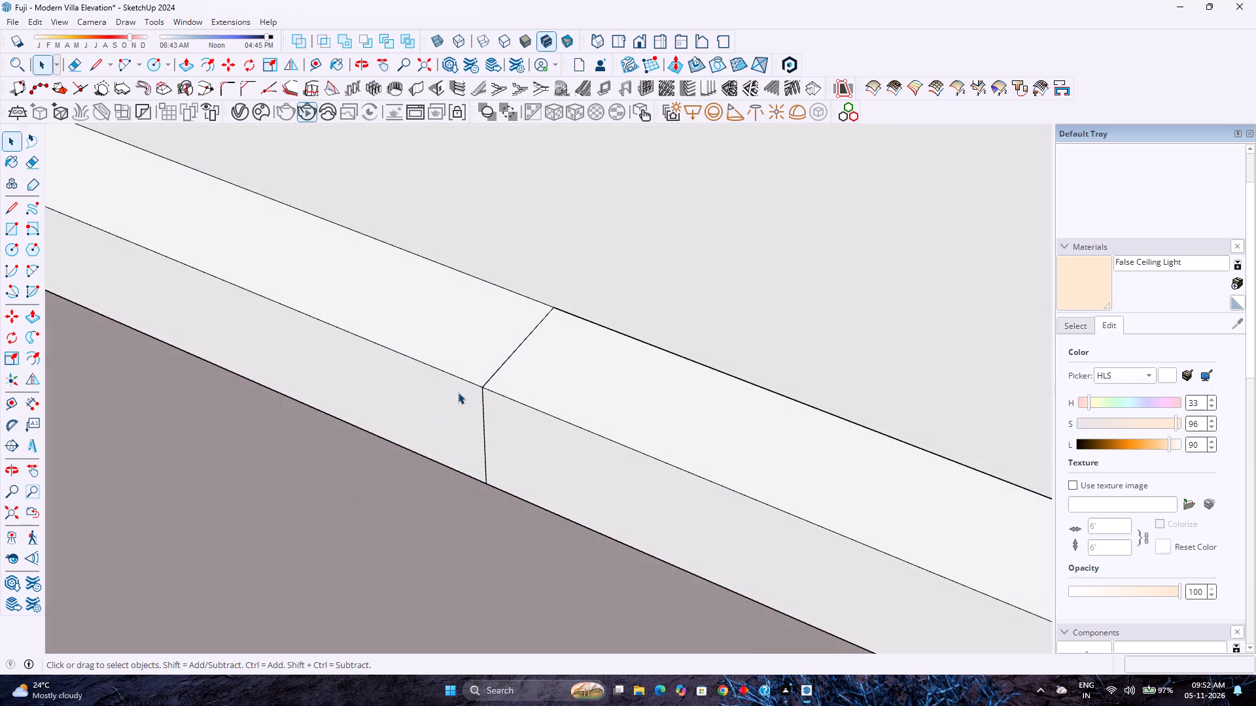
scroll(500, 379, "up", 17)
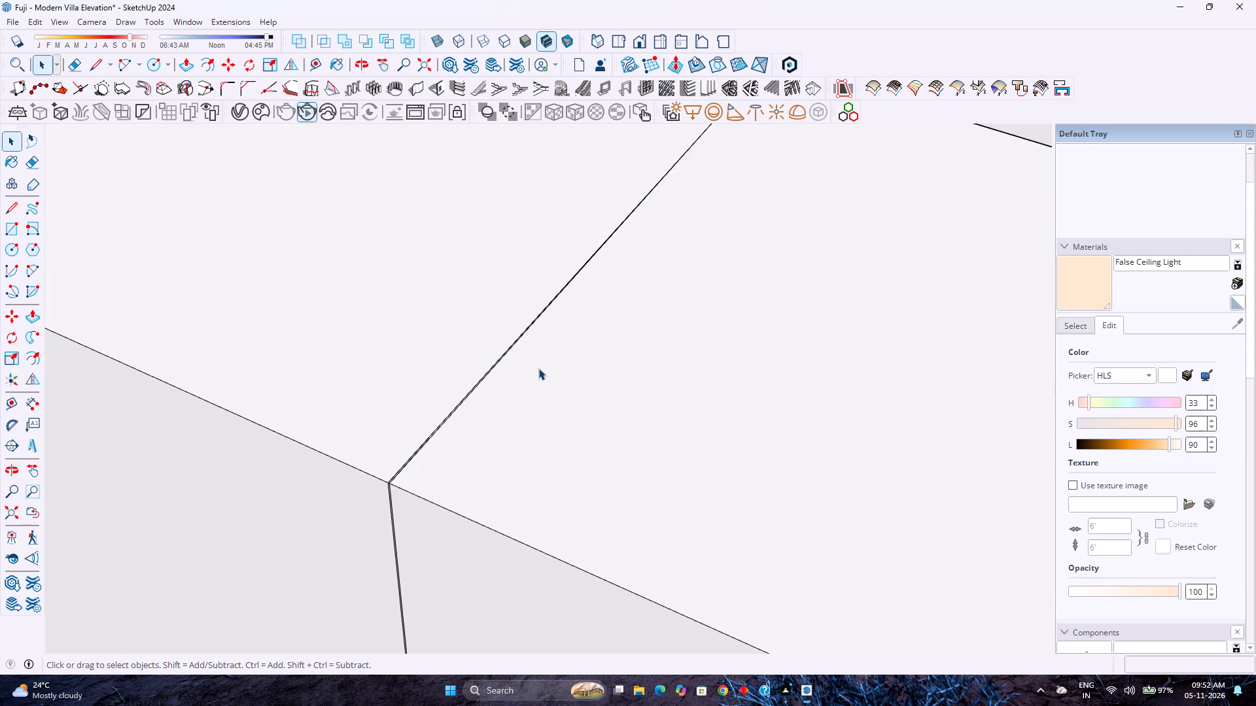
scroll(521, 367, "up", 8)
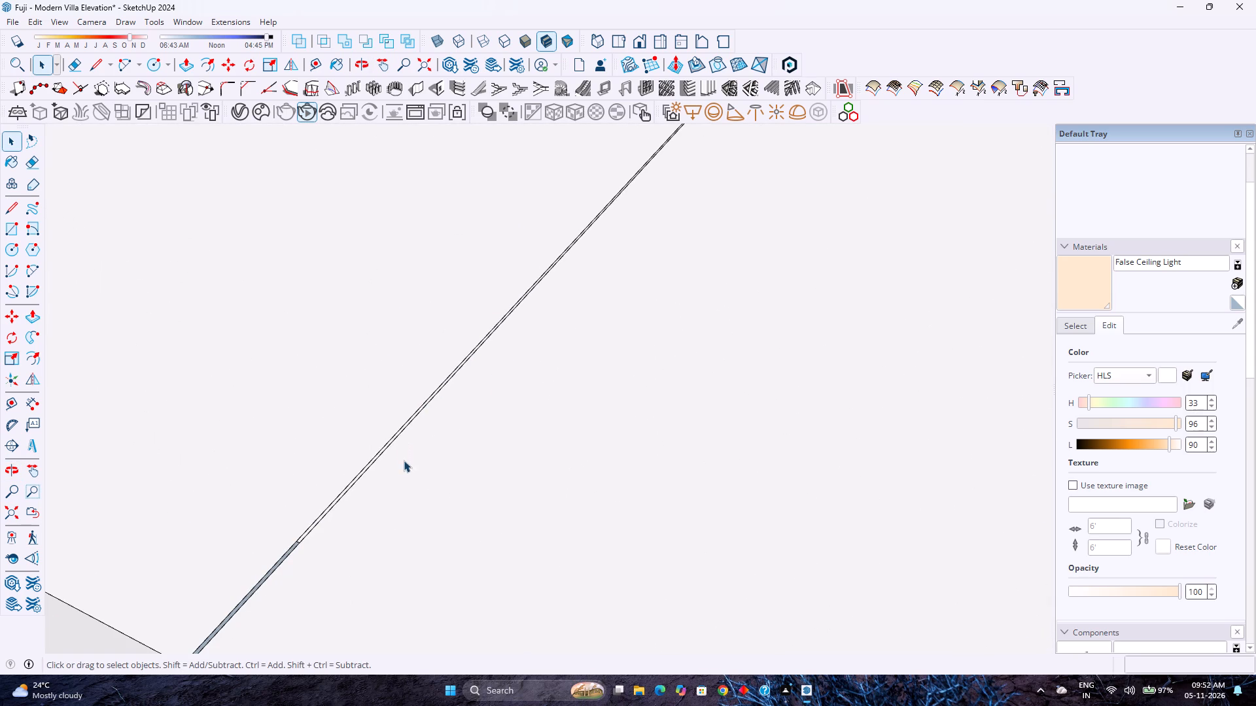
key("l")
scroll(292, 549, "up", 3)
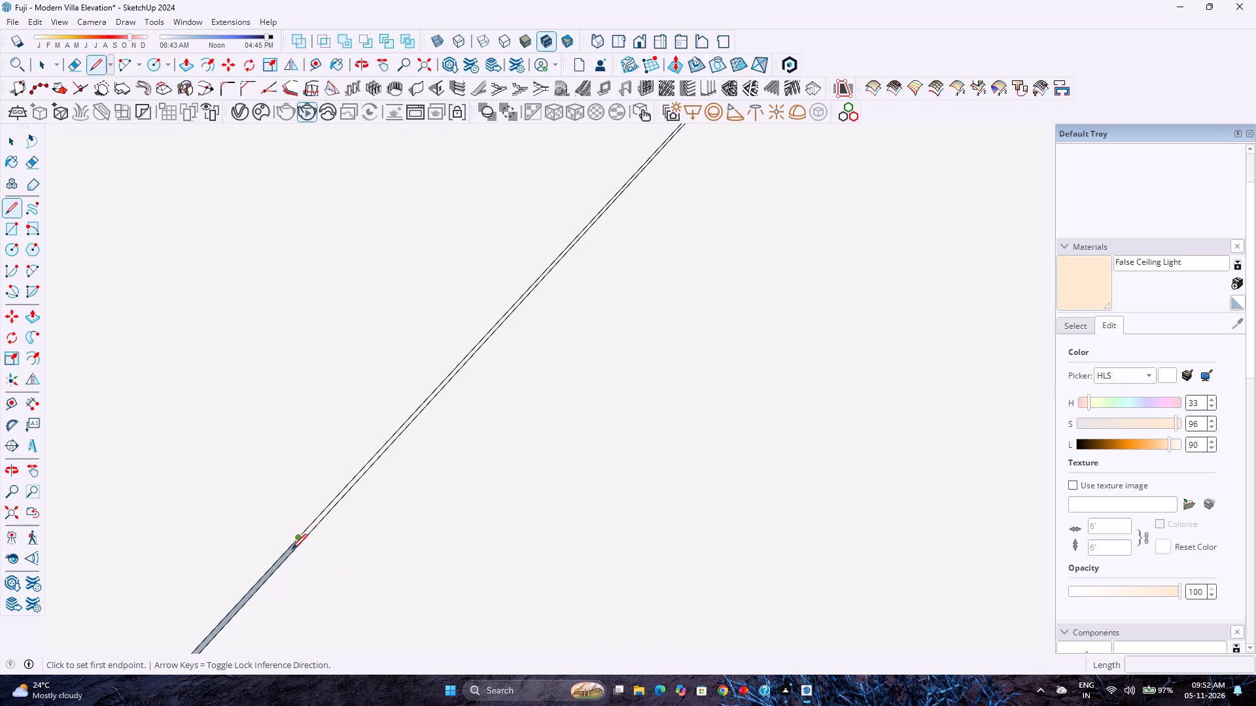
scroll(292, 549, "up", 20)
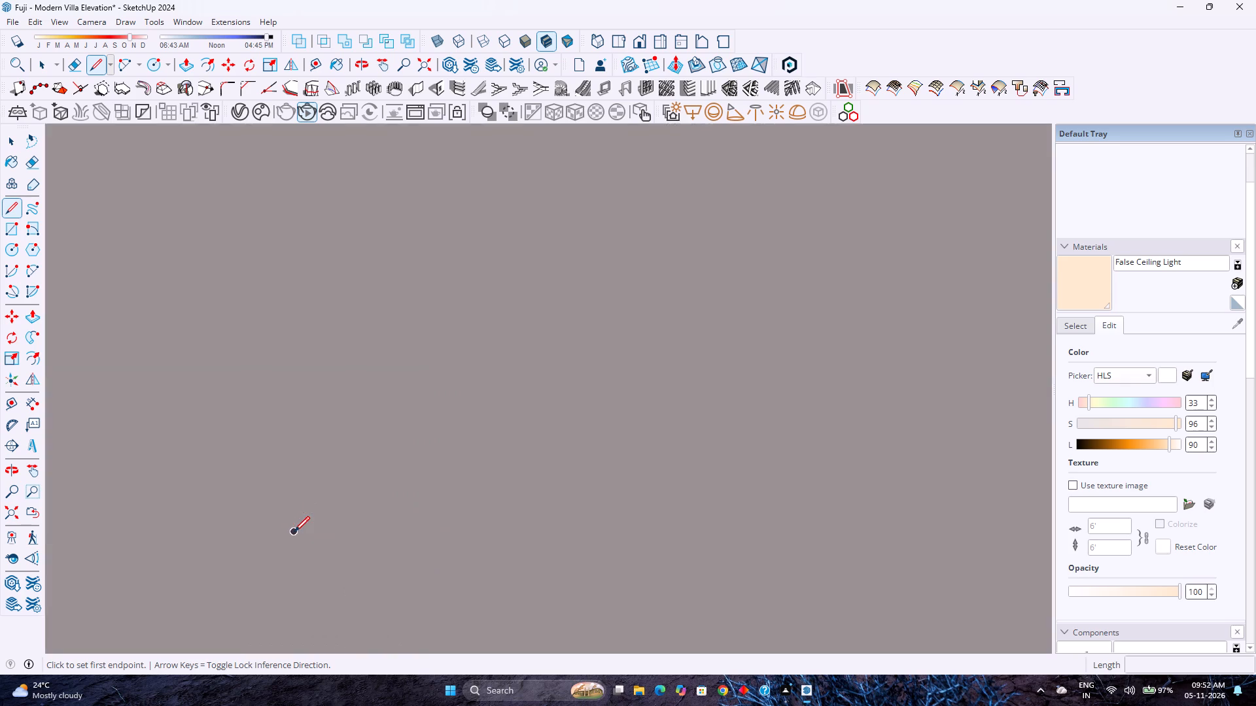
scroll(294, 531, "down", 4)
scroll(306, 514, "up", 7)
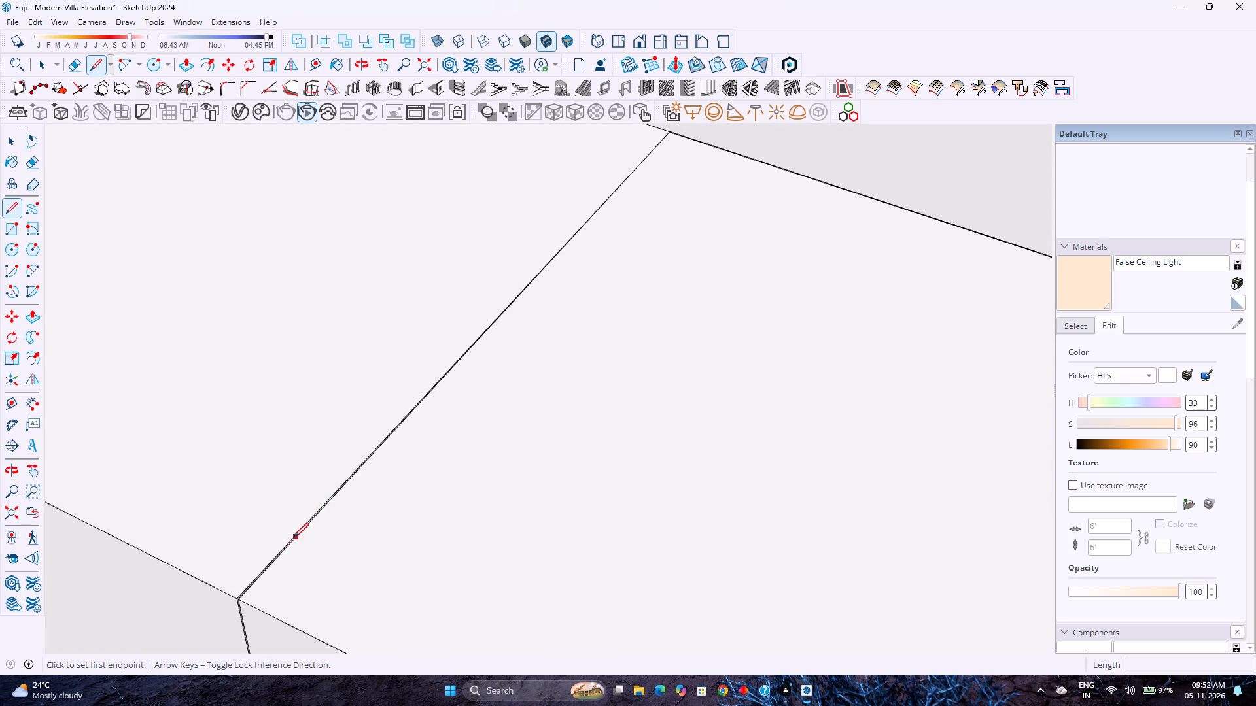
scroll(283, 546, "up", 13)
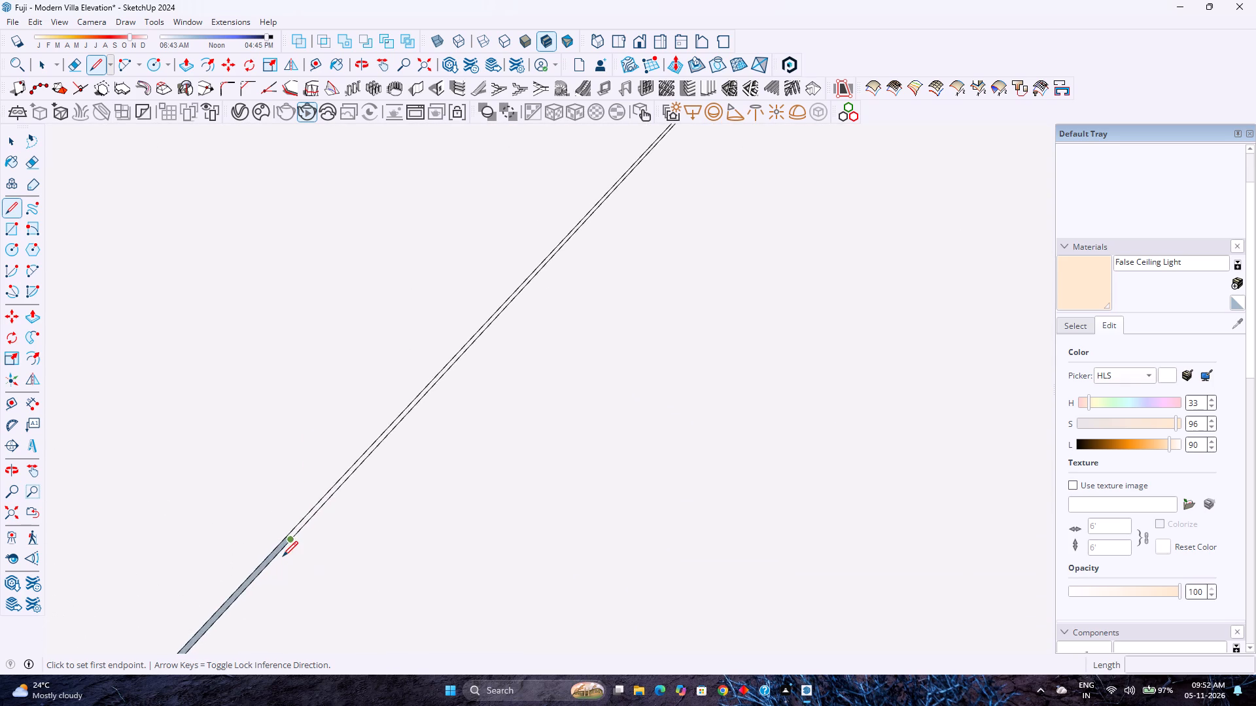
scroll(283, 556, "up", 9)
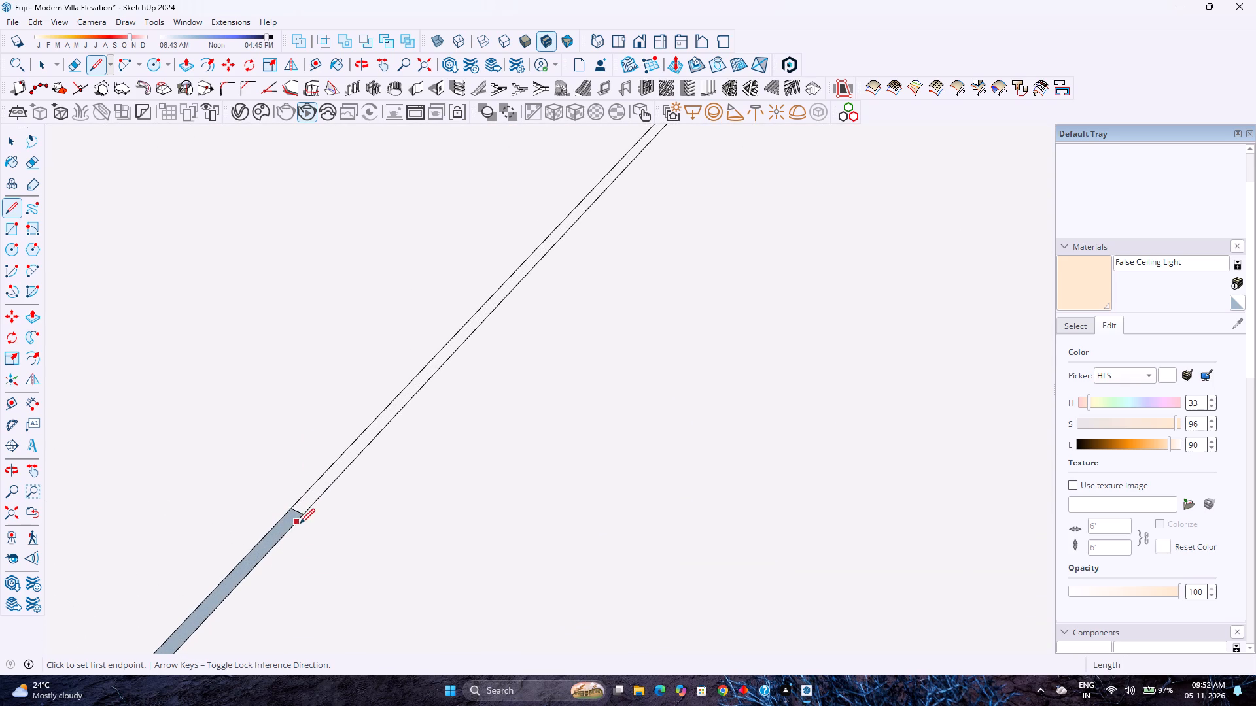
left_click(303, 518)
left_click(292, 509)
Delete the short cross edge at the end of the fascia joint's open section.
middle_click_drag(341, 537, 254, 616)
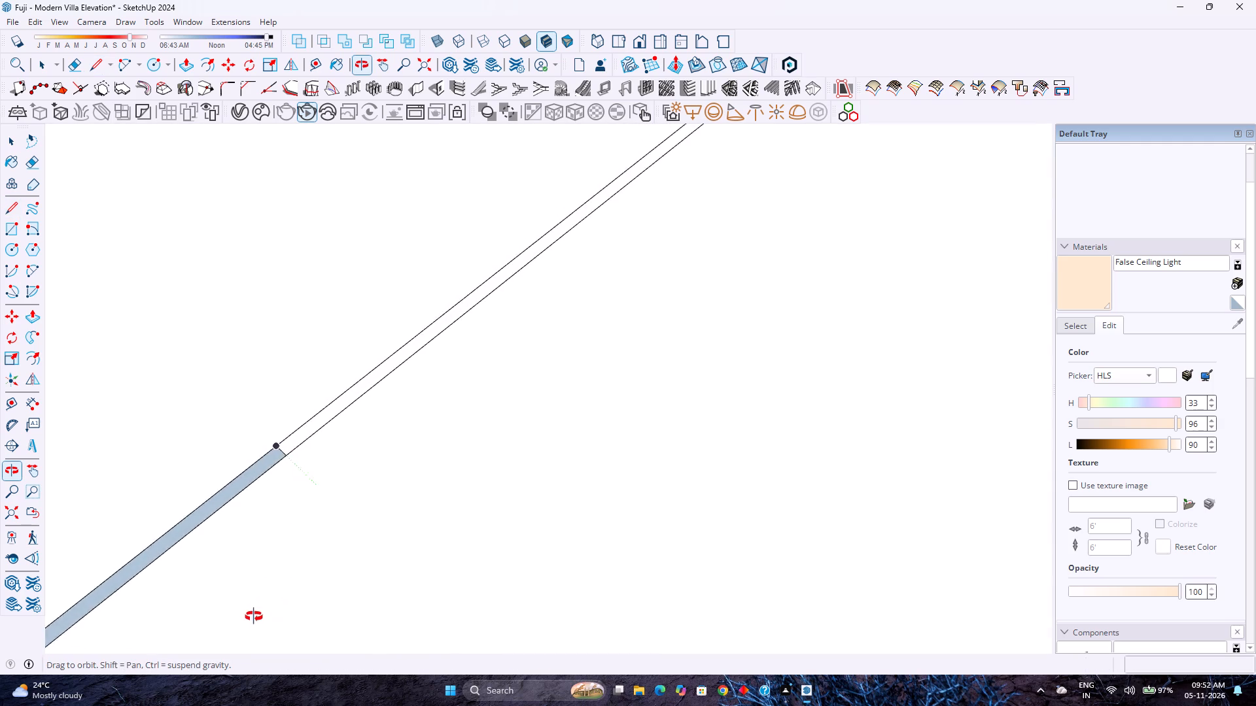
middle_click_drag(254, 616, 461, 499)
middle_click(461, 499)
key("space")
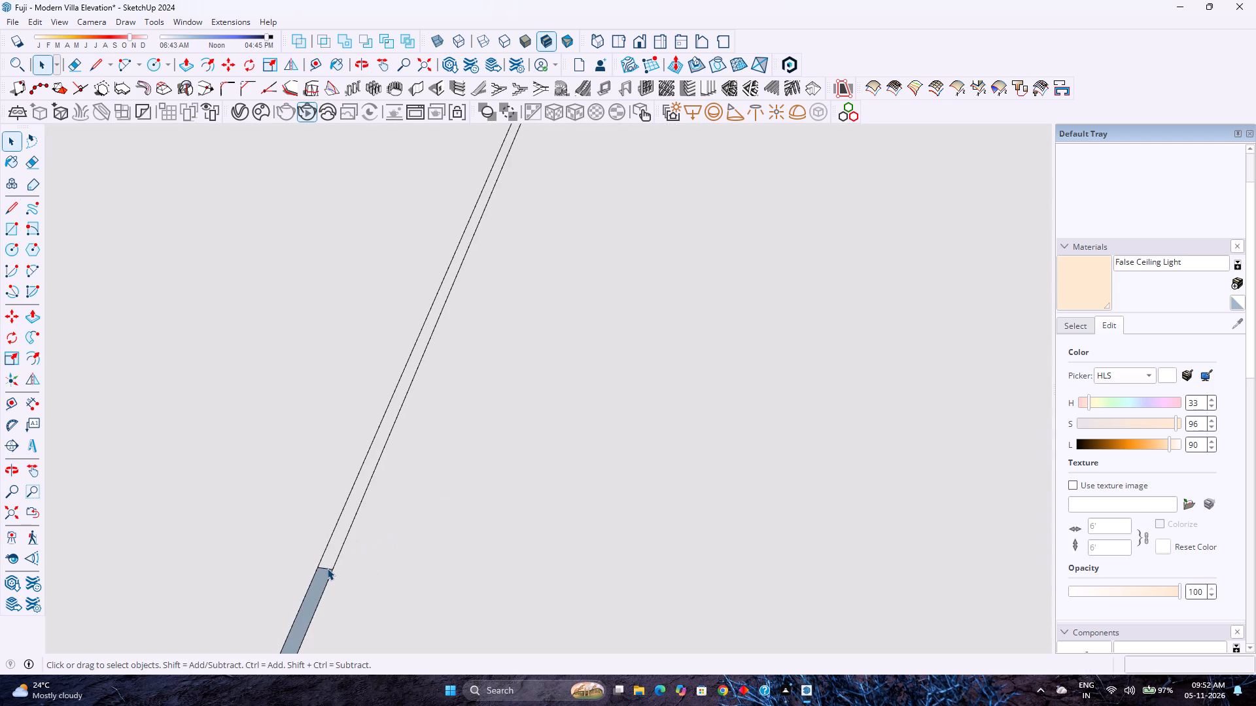
left_click(327, 568)
key("Delete")
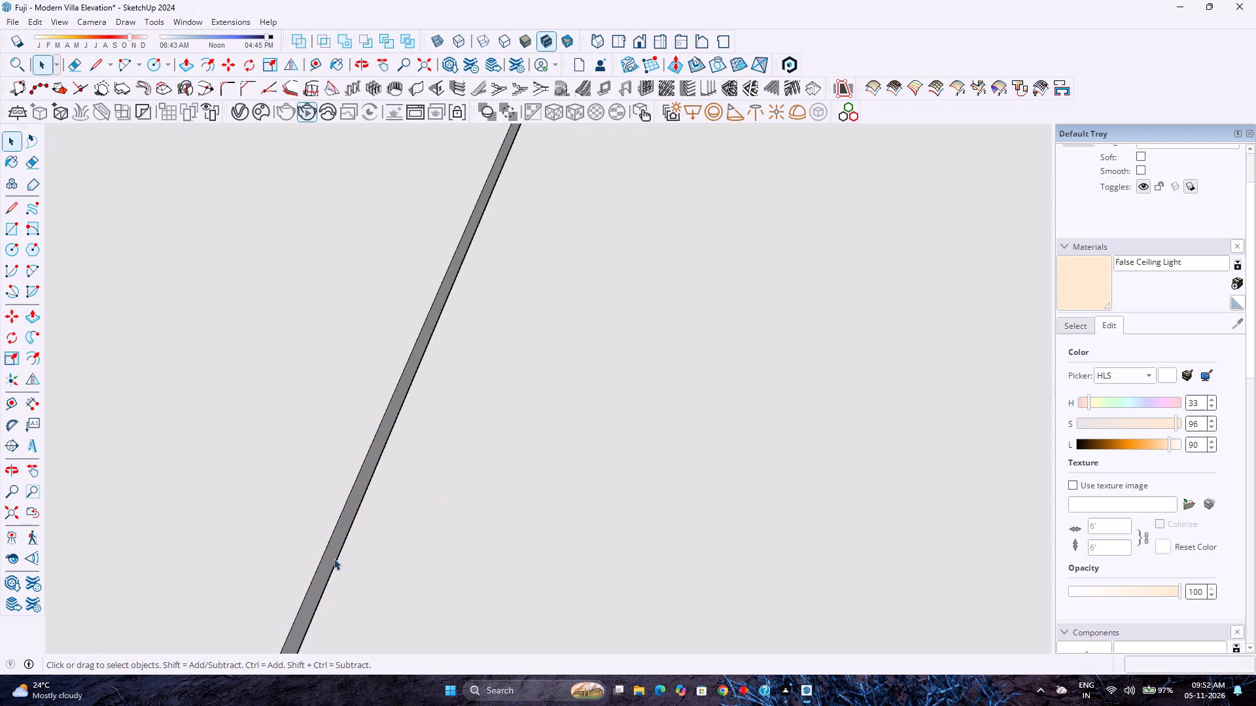
Draw a short line across the joint gap at the fascia's front corner to close the strip with a face.
scroll(359, 541, "down", 20)
scroll(359, 541, "down", 1)
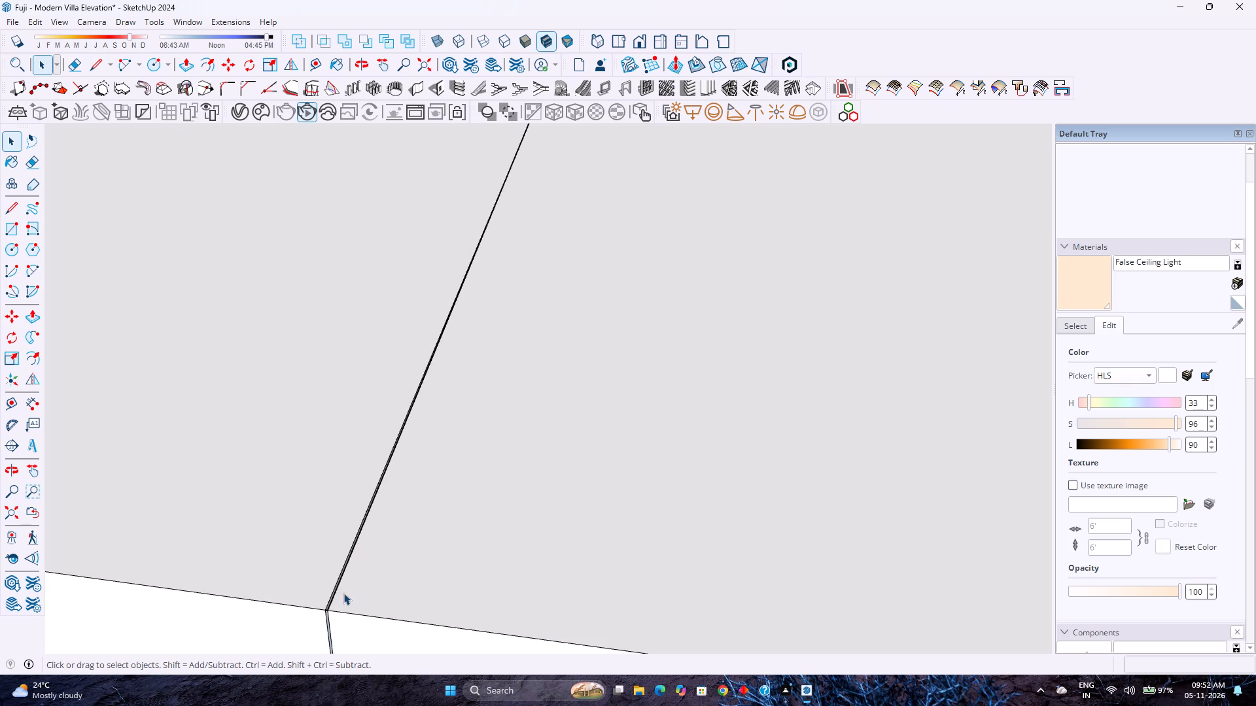
key("l")
scroll(331, 613, "up", 12)
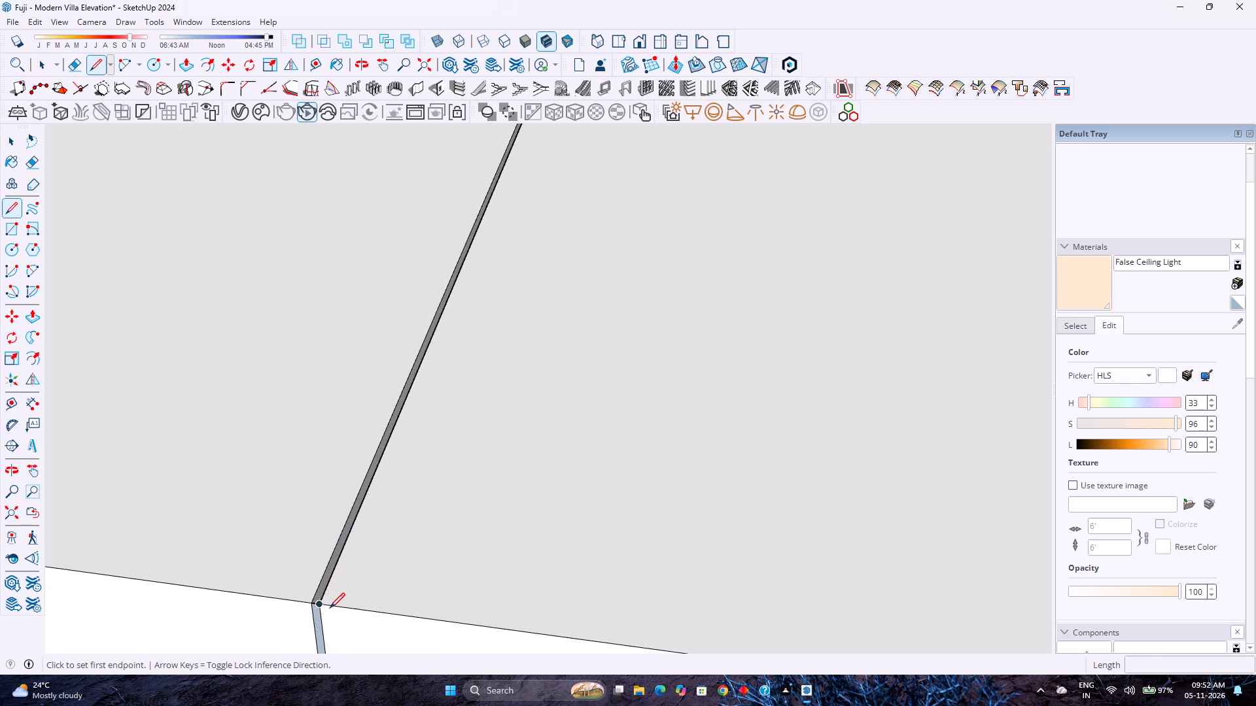
scroll(330, 608, "up", 11)
left_click(311, 599)
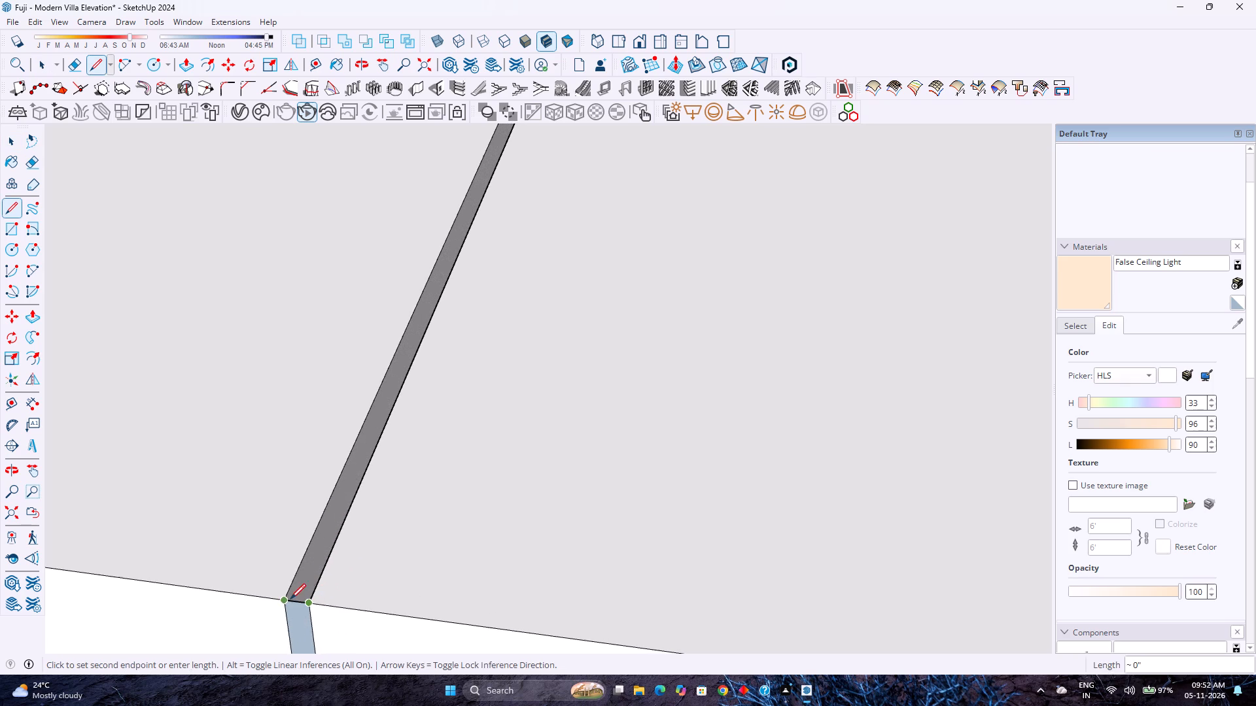
left_click(285, 599)
Erase the leftover edges of the narrow joint on the fascia's lower lip, including the short one on its front face.
scroll(294, 581, "down", 13)
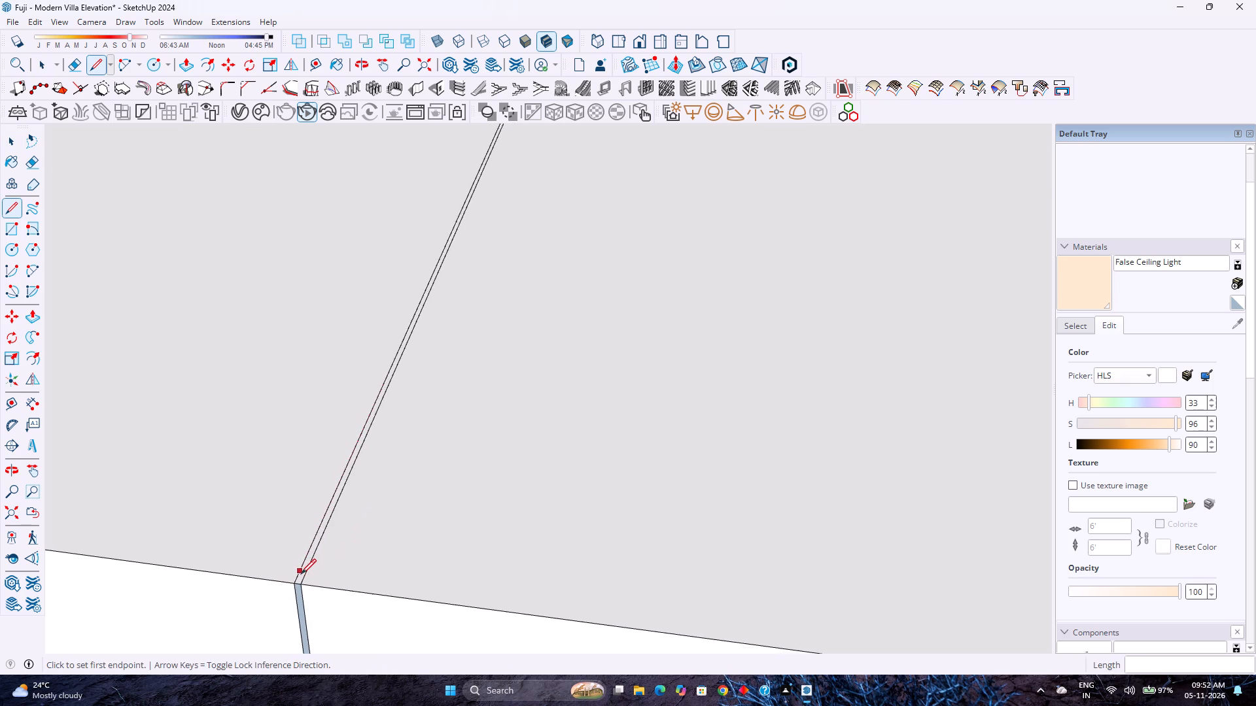
scroll(301, 574, "down", 16)
scroll(328, 516, "up", 4)
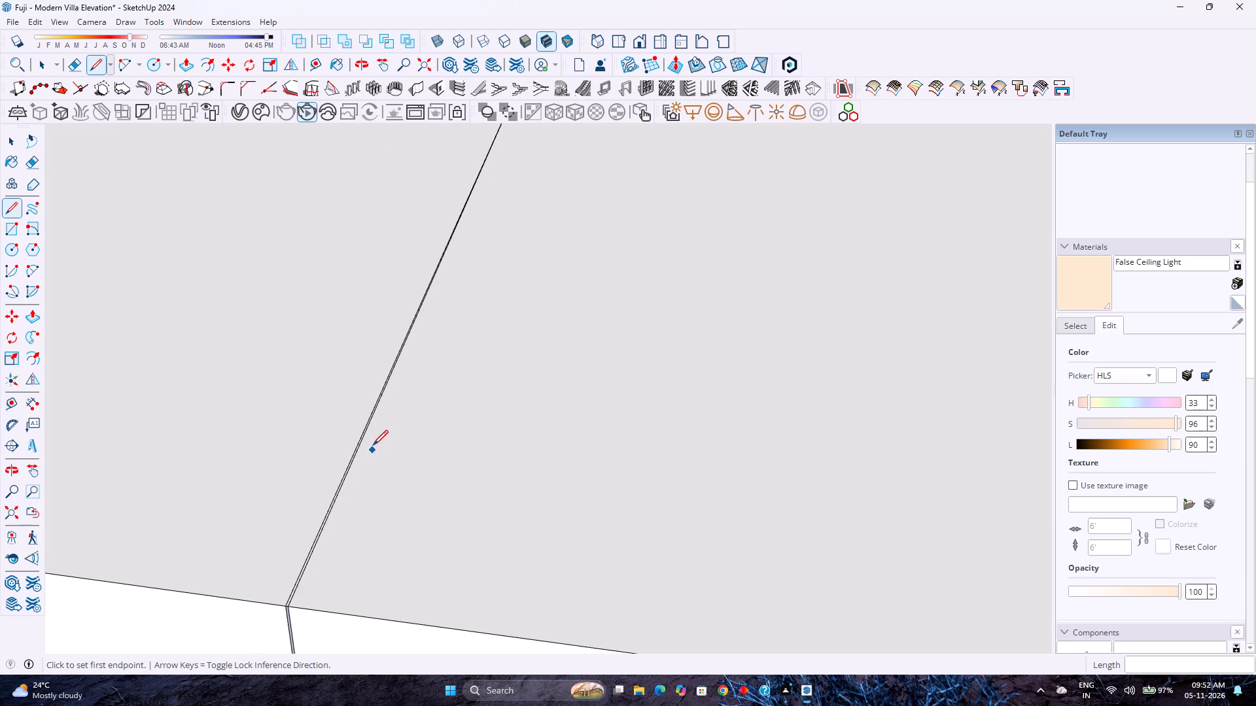
scroll(455, 252, "up", 18)
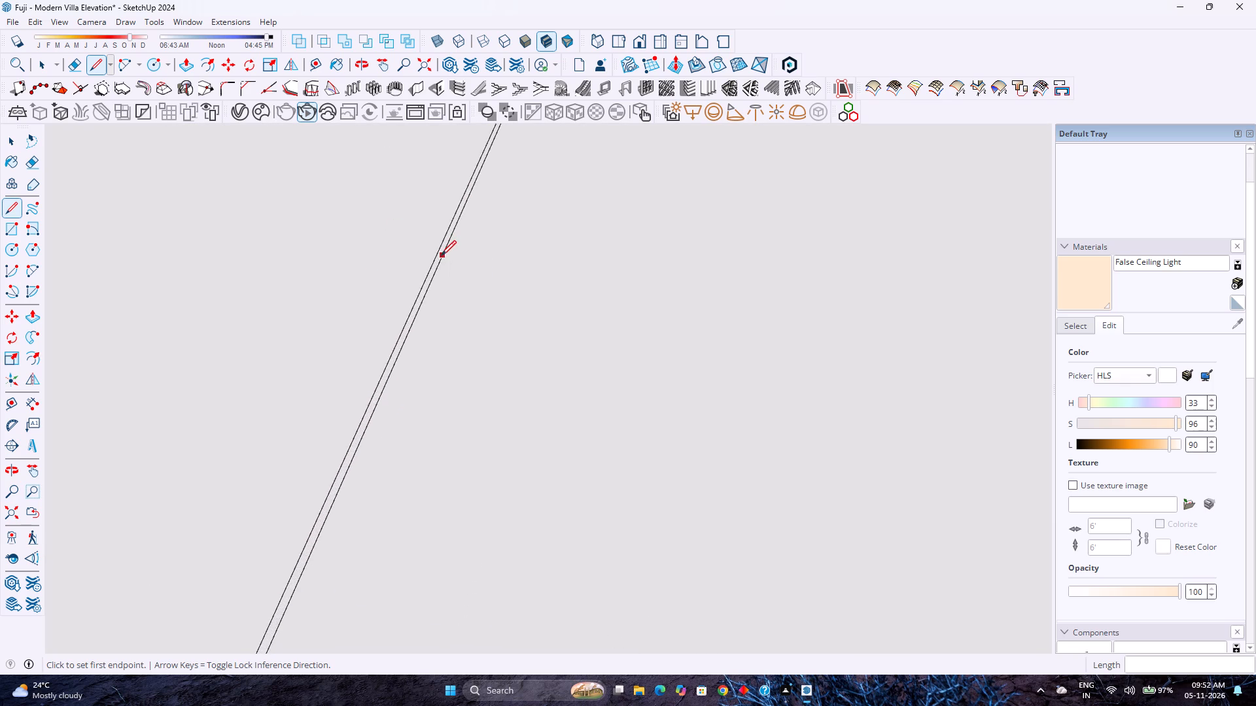
scroll(441, 256, "down", 4)
middle_click_drag(442, 271, 355, 435, "shift")
middle_click(355, 435, "shift")
scroll(364, 394, "down", 13)
scroll(374, 363, "up", 1)
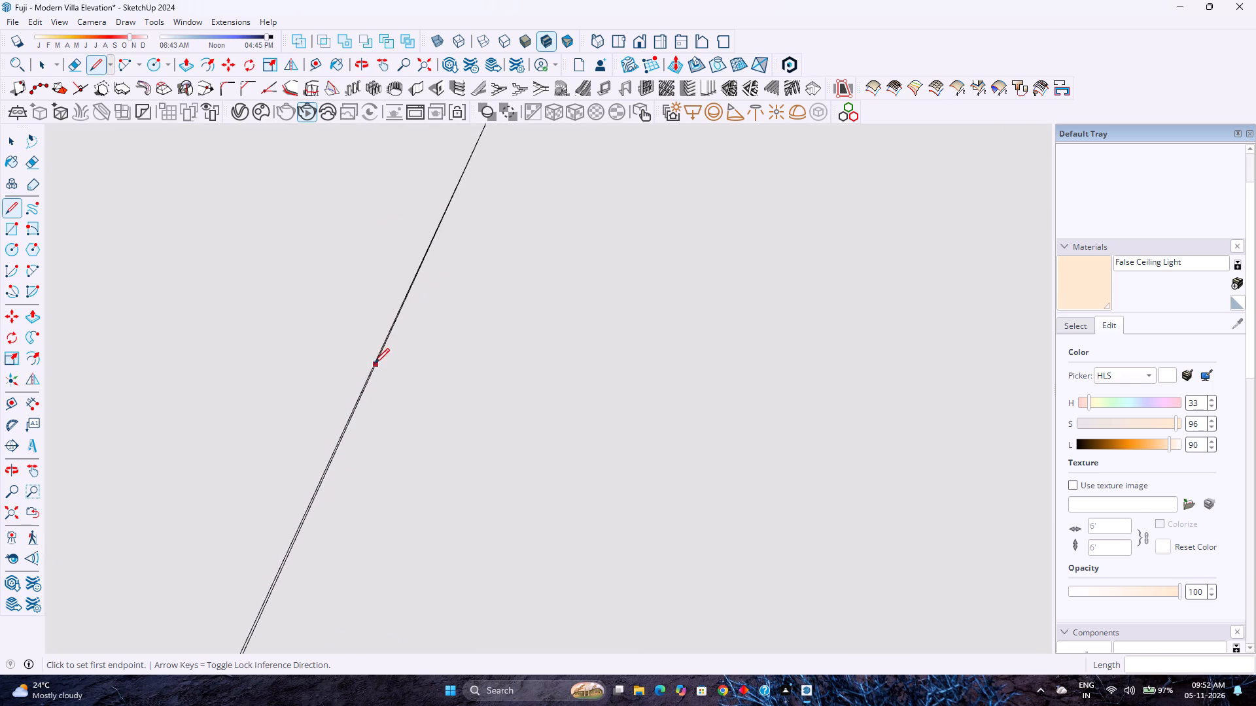
key("e")
left_click(376, 354)
left_click(378, 358)
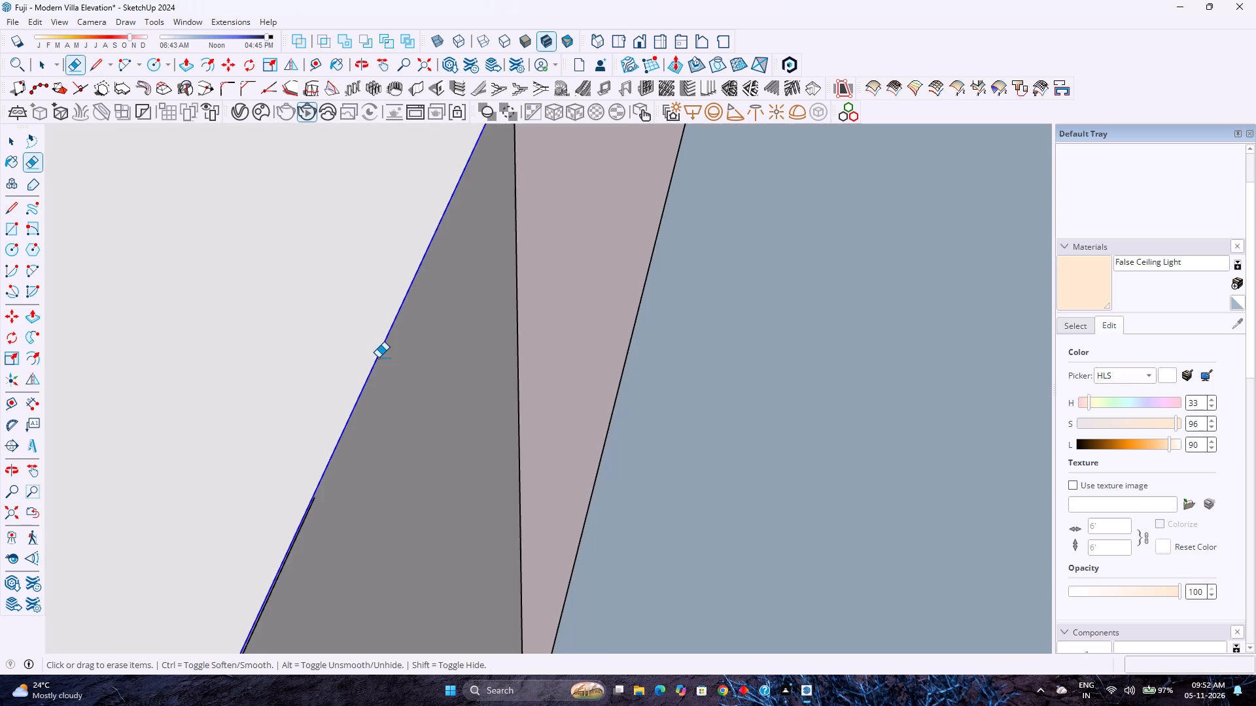
scroll(379, 358, "down", 9)
scroll(379, 365, "up", 1)
left_click(376, 363)
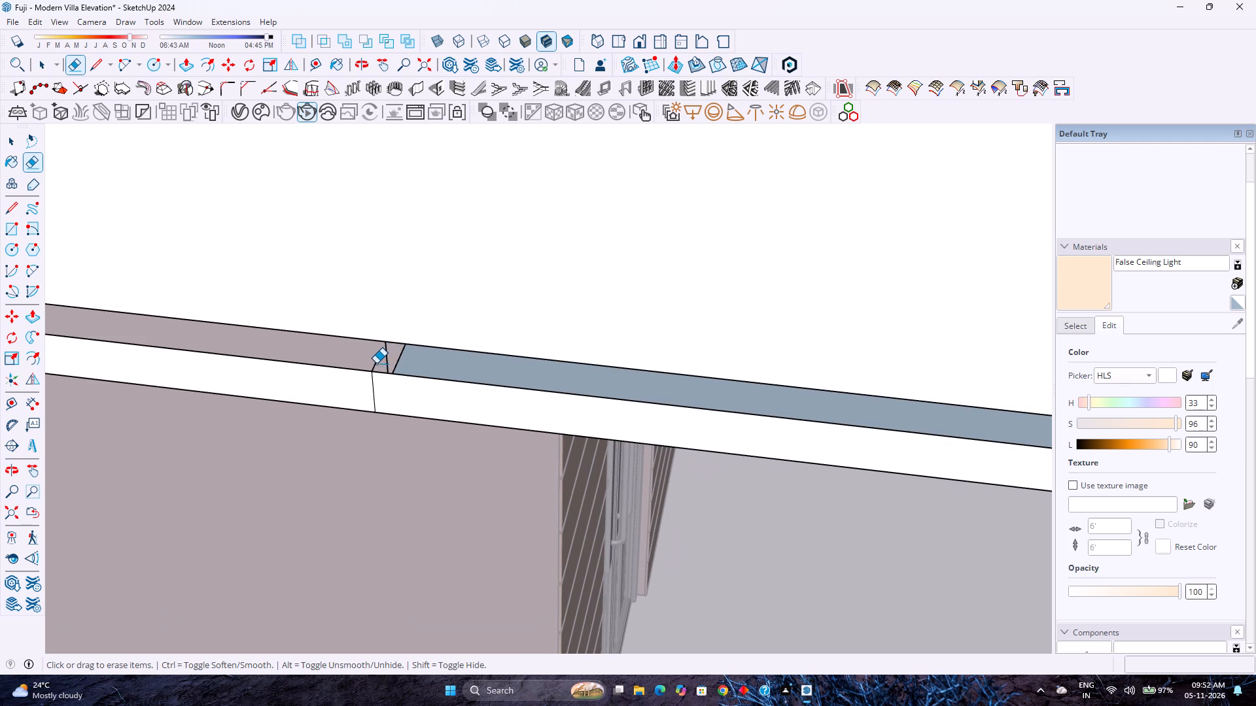
left_click(372, 384)
Draw two 2" edges, one across the top and one down the front, to close the lip's open end away from the curved corner.
middle_click_drag(373, 384, 502, 377)
middle_click(502, 377)
middle_click_drag(641, 375, 463, 404, "shift")
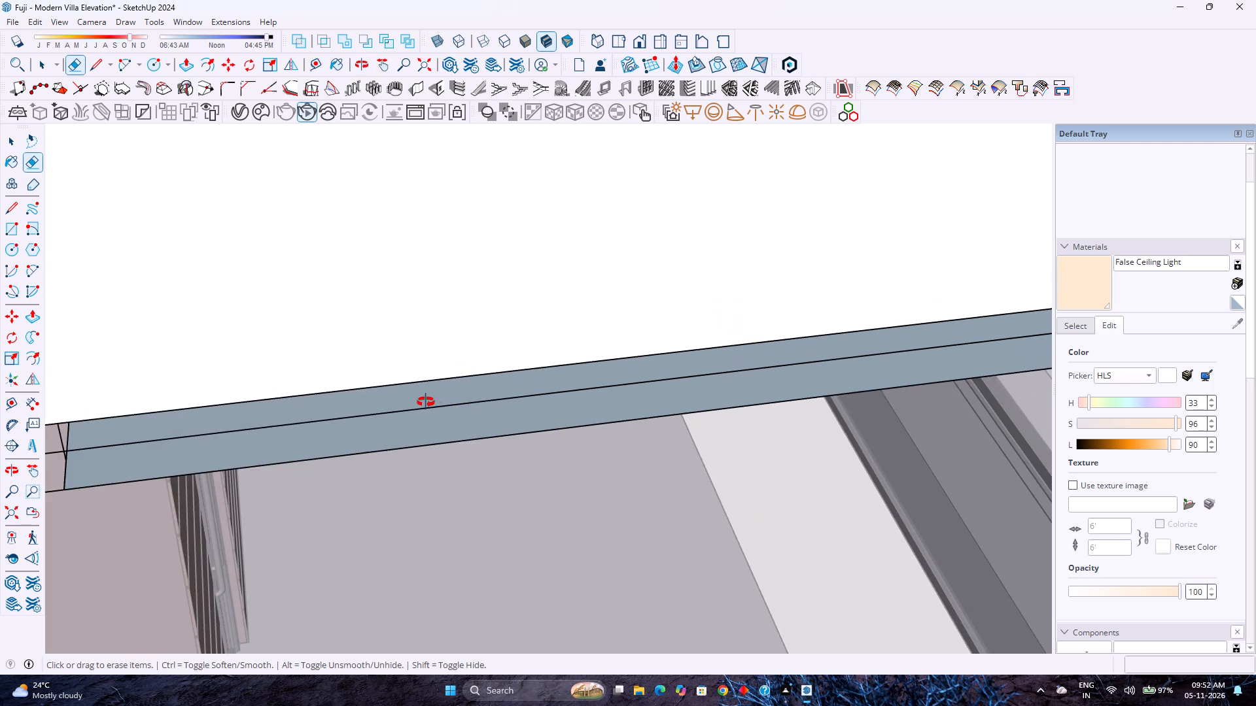
middle_click_drag(426, 402, 679, 380)
scroll(663, 373, "down", 3)
key("l")
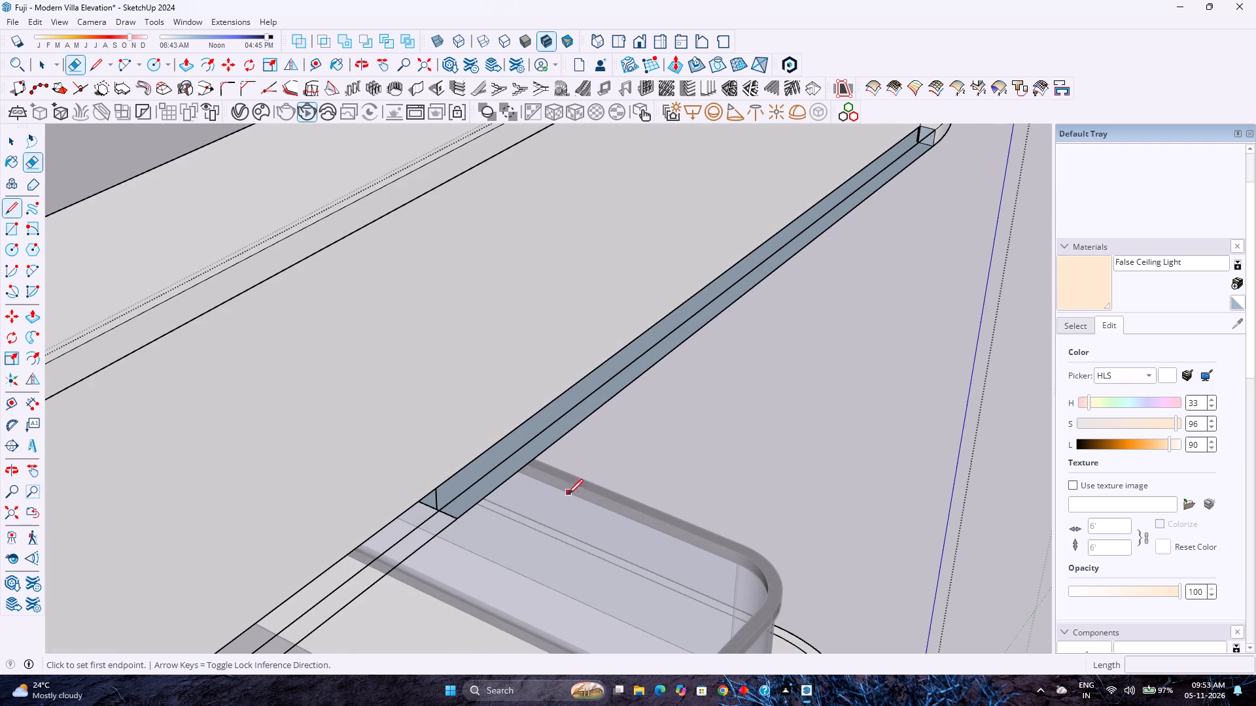
left_click(440, 486)
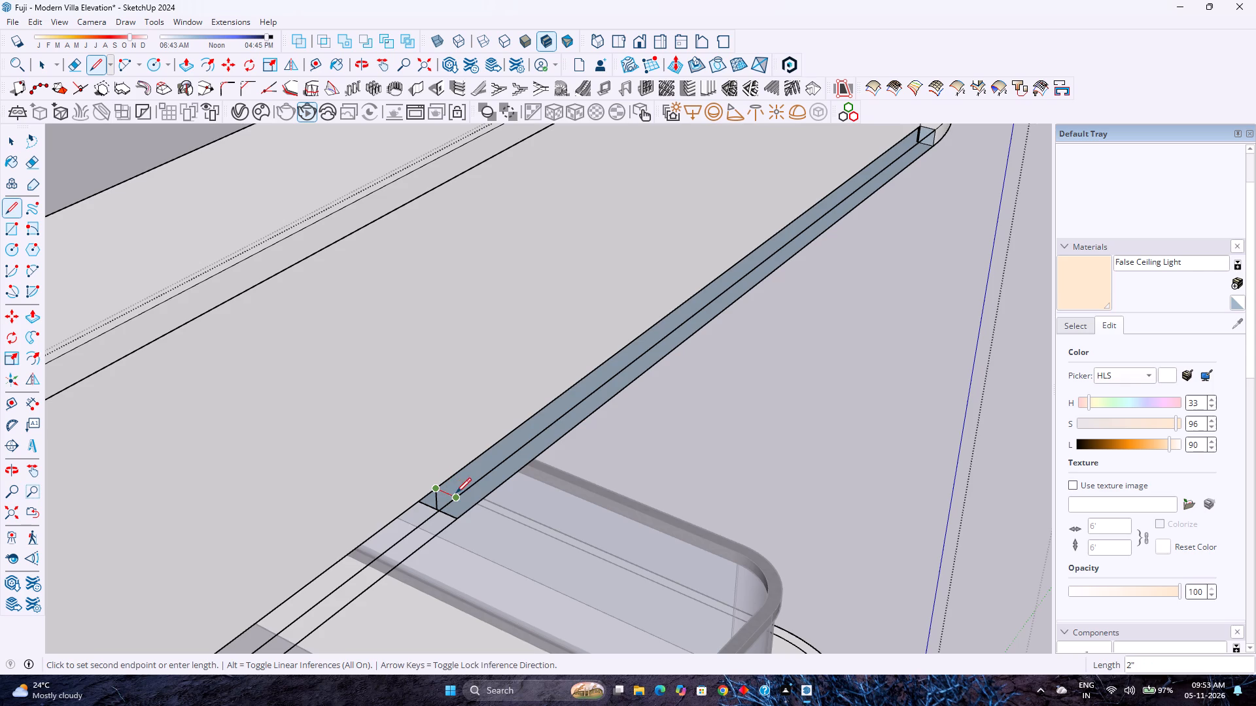
left_click(459, 494)
left_click(457, 518)
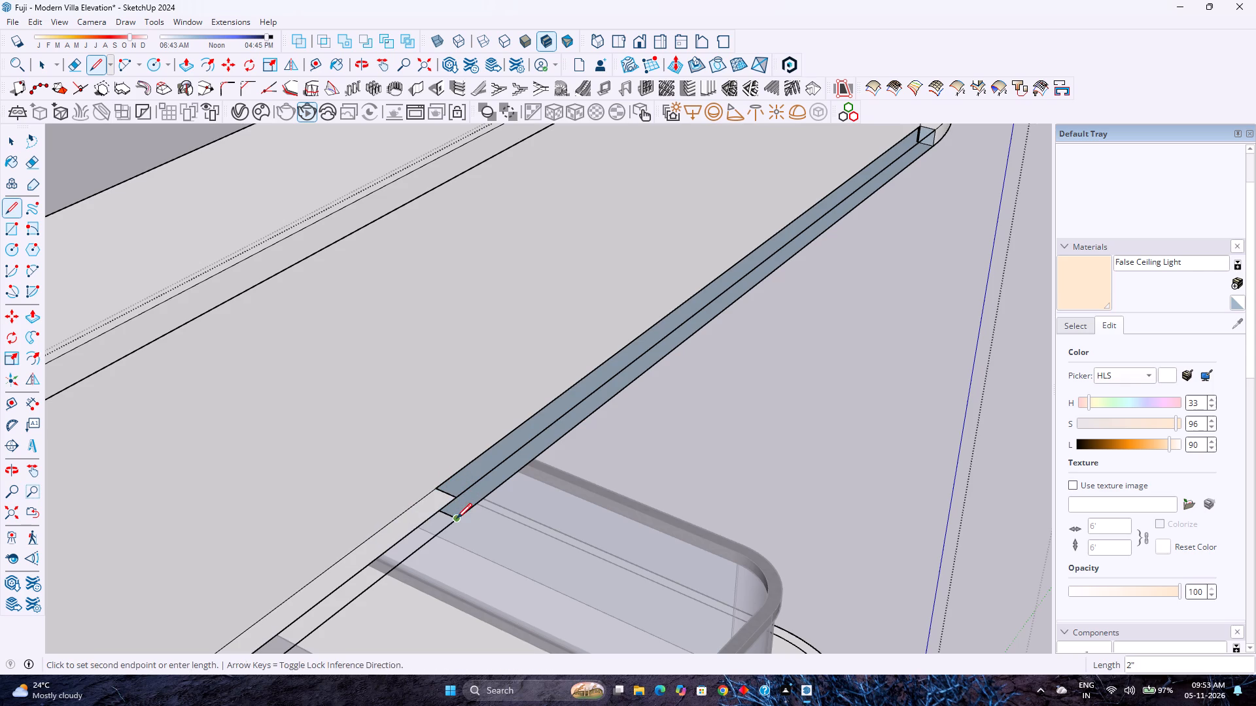
left_click(456, 499)
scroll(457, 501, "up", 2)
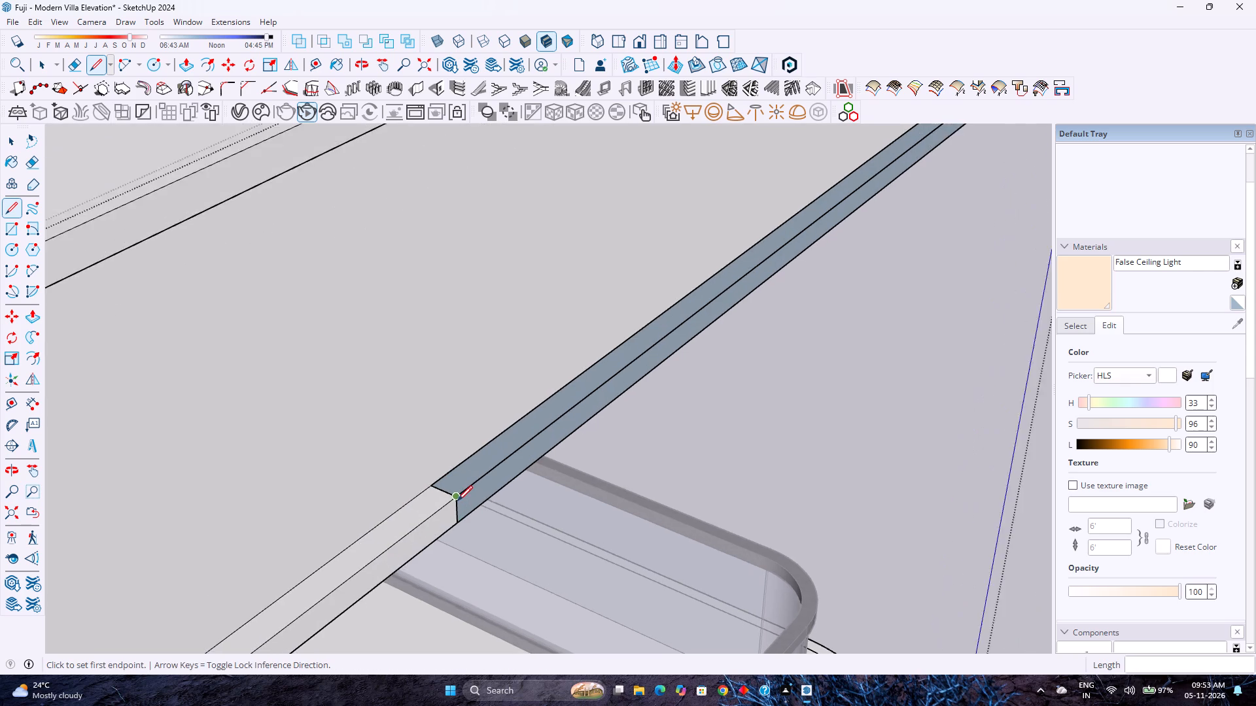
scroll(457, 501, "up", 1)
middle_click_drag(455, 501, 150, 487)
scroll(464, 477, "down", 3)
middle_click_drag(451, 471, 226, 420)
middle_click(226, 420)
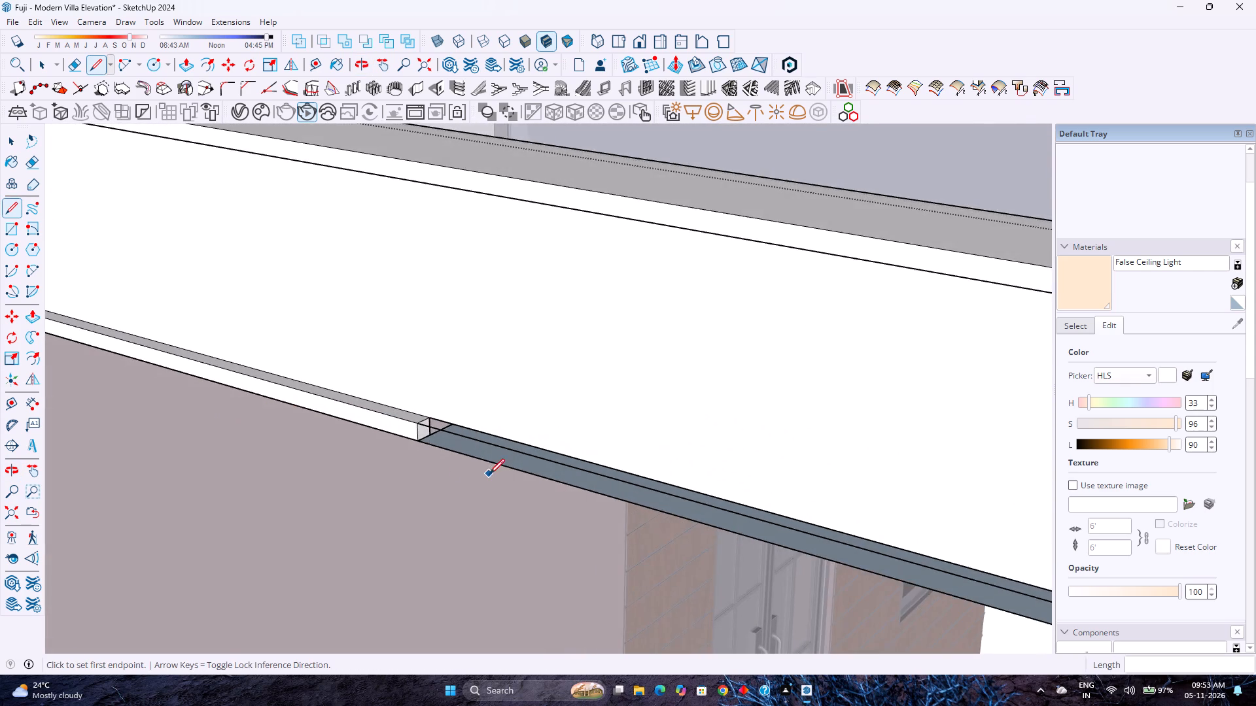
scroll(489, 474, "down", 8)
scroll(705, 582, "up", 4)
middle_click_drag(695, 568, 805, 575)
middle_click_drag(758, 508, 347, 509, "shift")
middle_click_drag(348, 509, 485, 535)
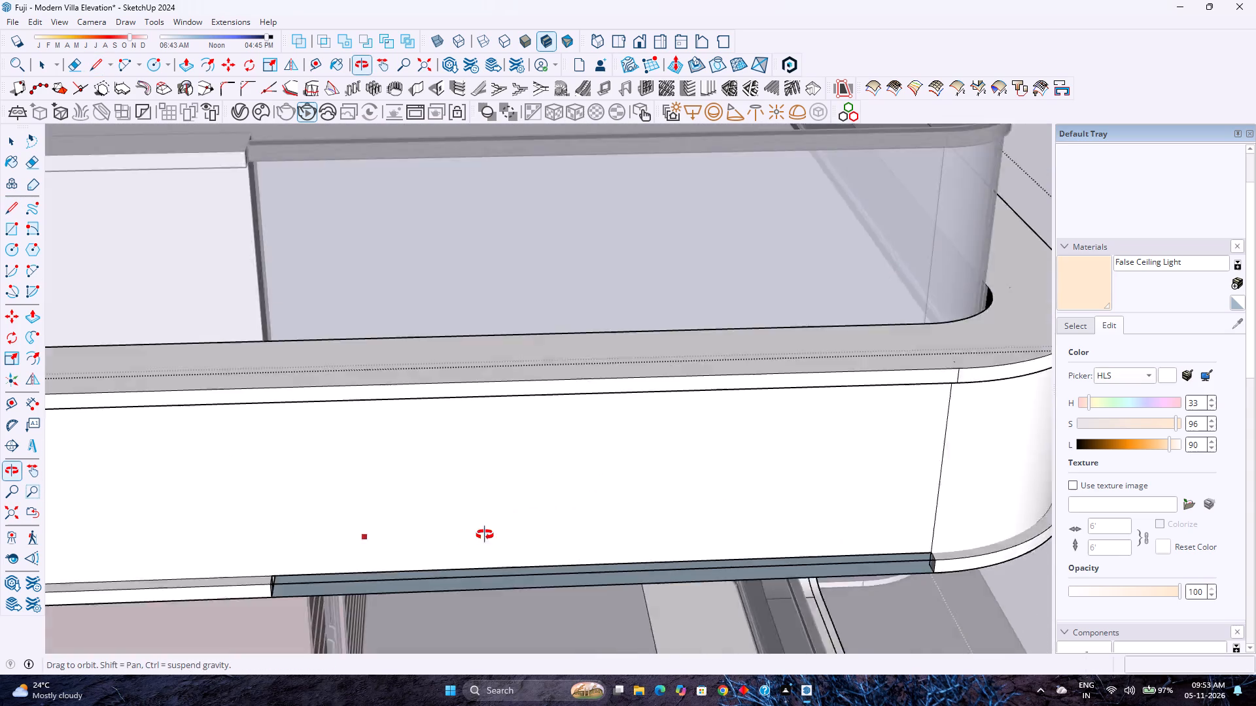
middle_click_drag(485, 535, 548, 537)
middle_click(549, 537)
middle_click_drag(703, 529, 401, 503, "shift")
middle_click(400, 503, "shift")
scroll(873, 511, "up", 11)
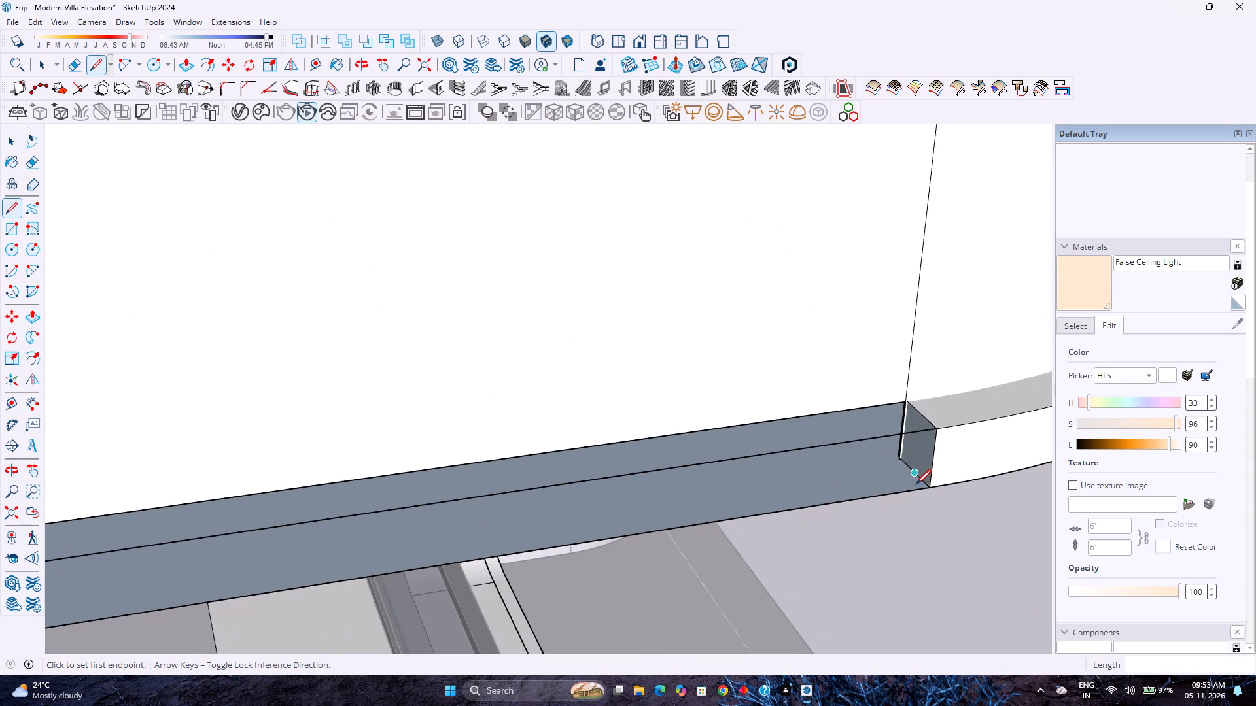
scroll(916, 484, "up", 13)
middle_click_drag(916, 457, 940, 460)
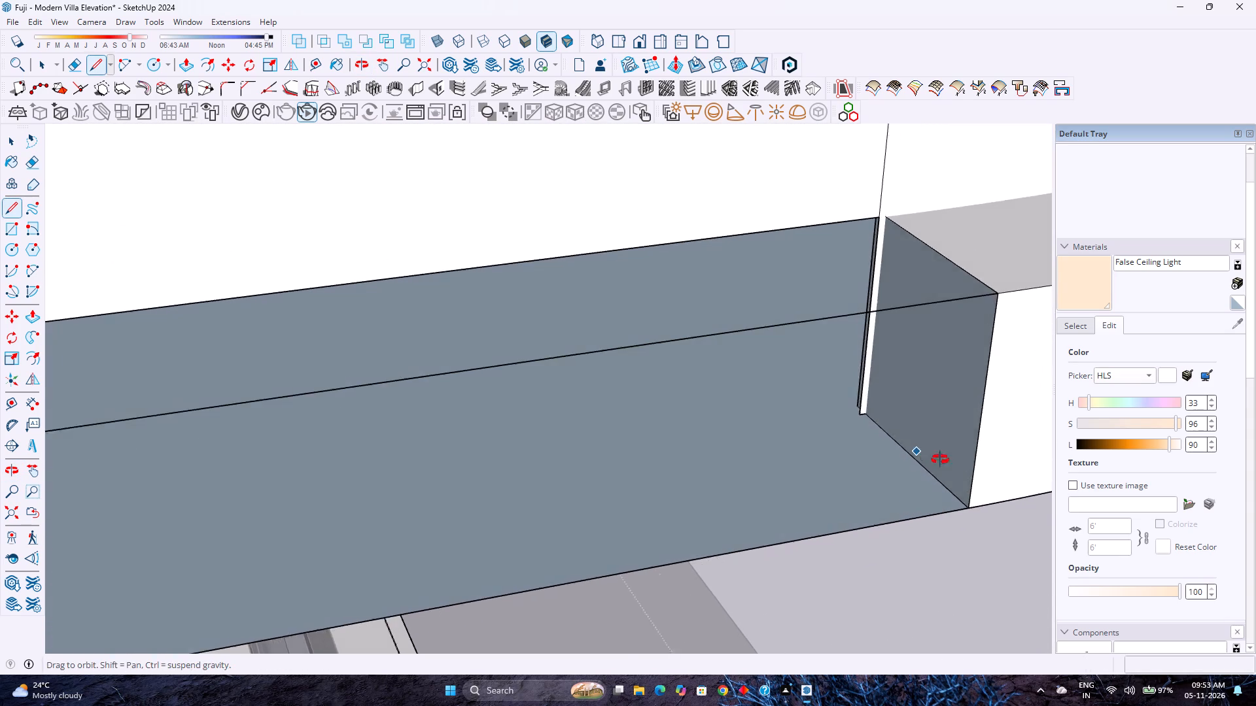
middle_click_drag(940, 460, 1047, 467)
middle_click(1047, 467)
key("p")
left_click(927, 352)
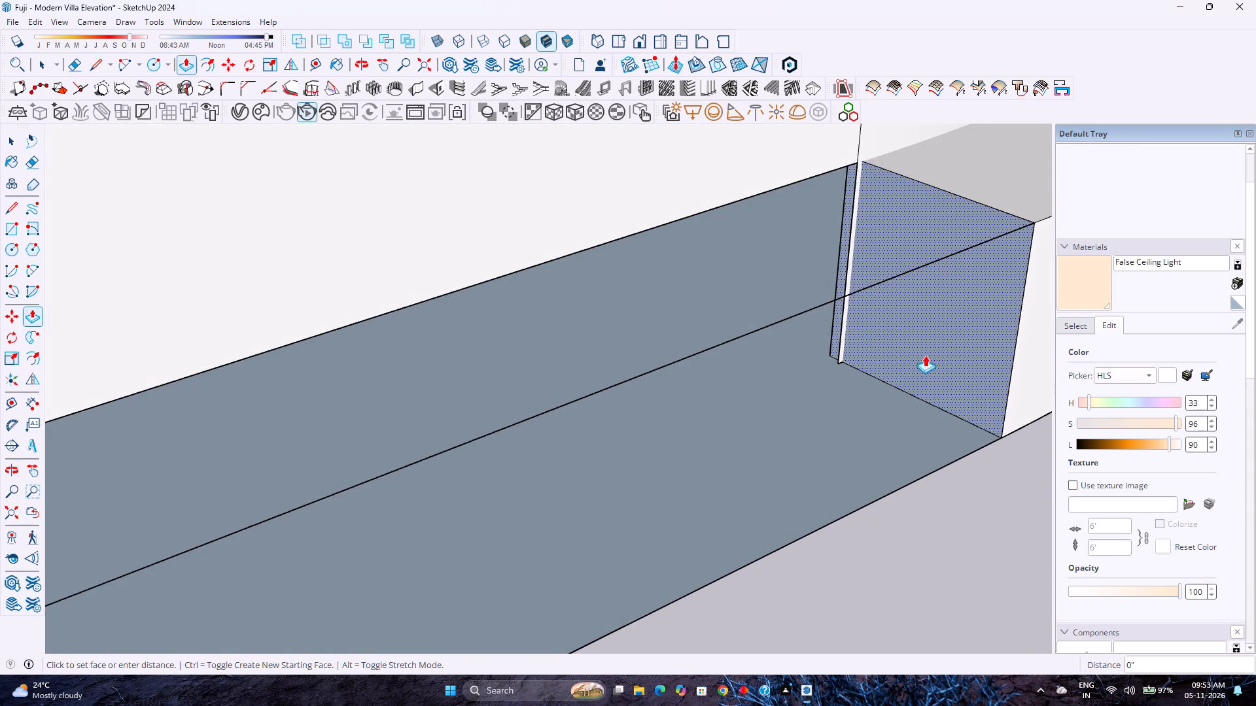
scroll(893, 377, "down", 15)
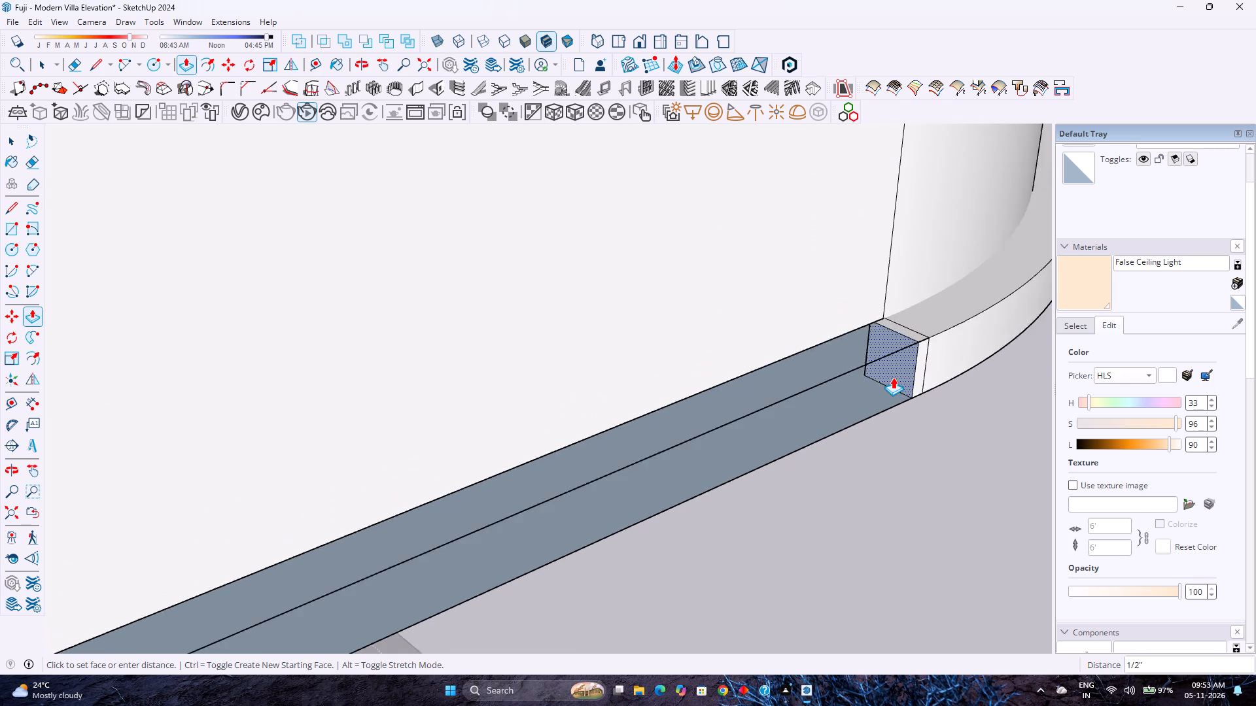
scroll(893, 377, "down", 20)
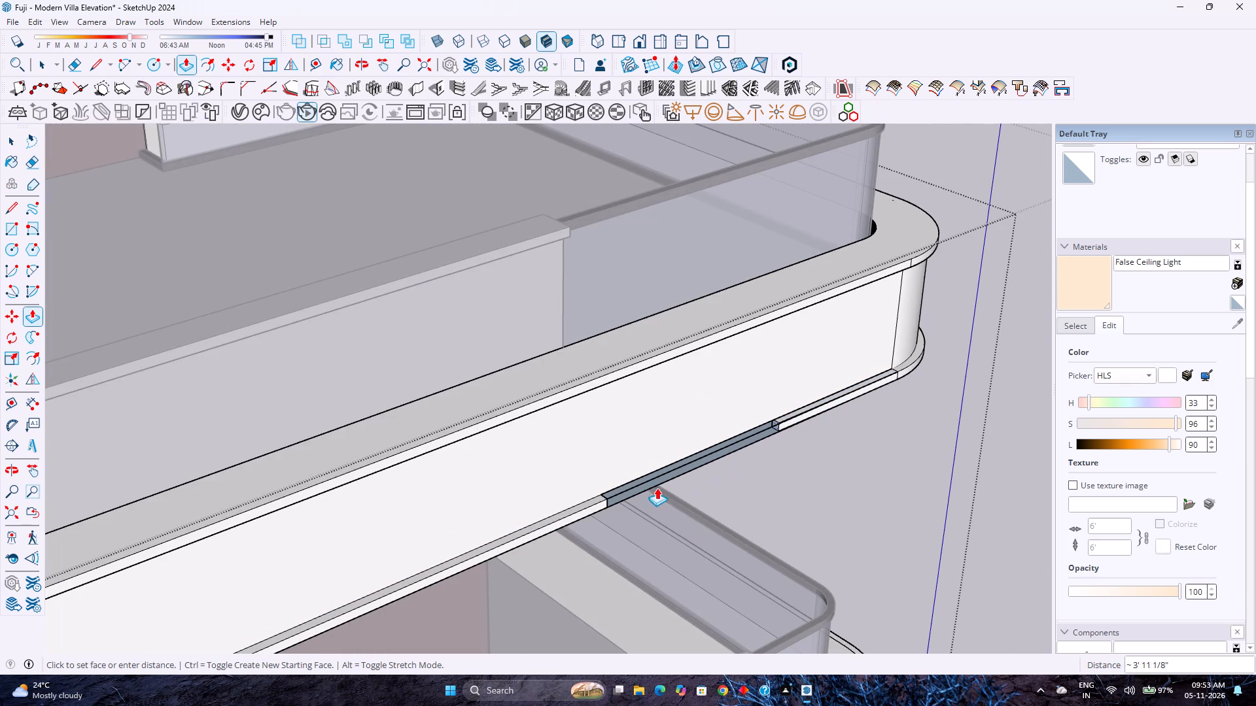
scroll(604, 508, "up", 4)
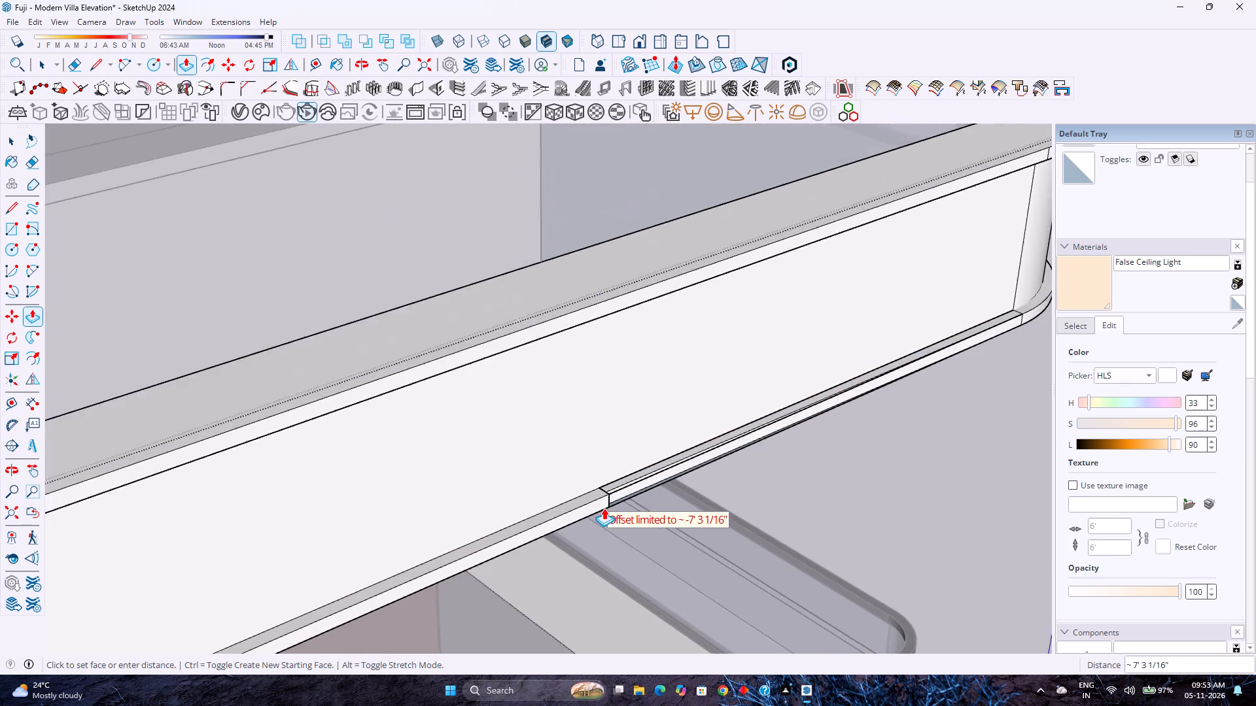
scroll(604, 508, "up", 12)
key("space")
Draw a line about 7' 3 1/16" along the opening's outer upper edge, from the closed lip end to the curved corner.
scroll(619, 492, "down", 4)
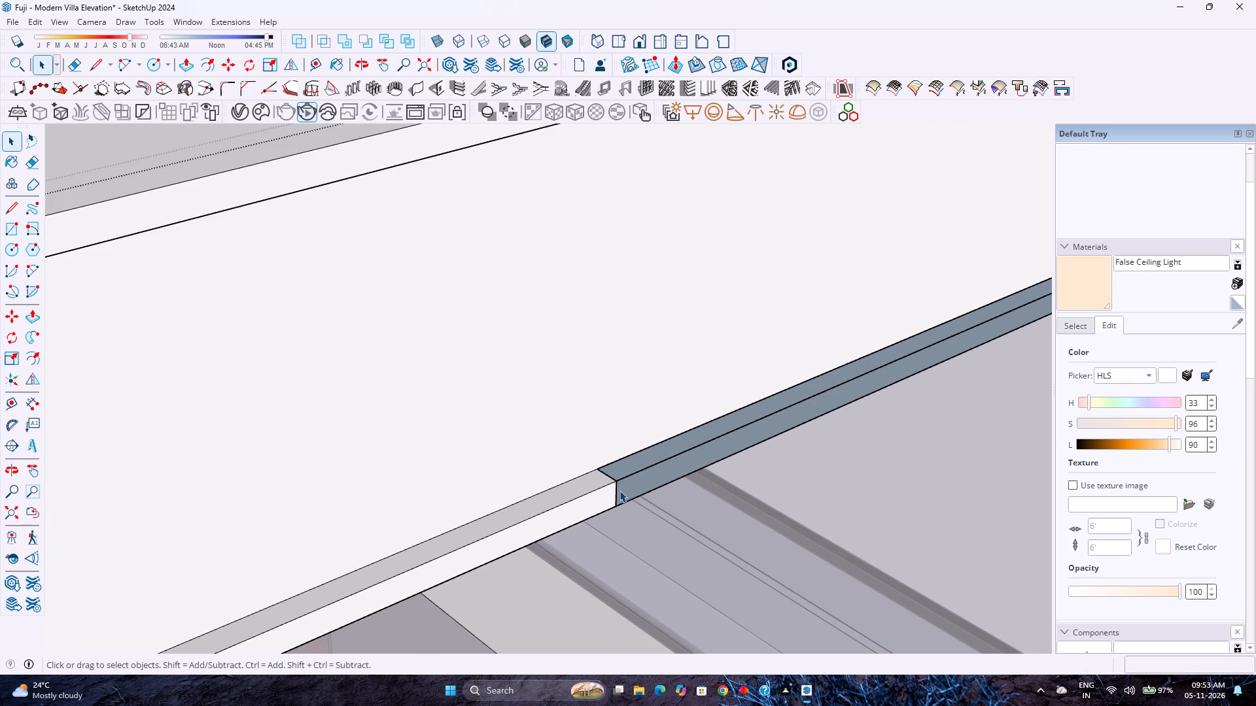
scroll(627, 475, "down", 4)
middle_click_drag(649, 467, 401, 539, "shift")
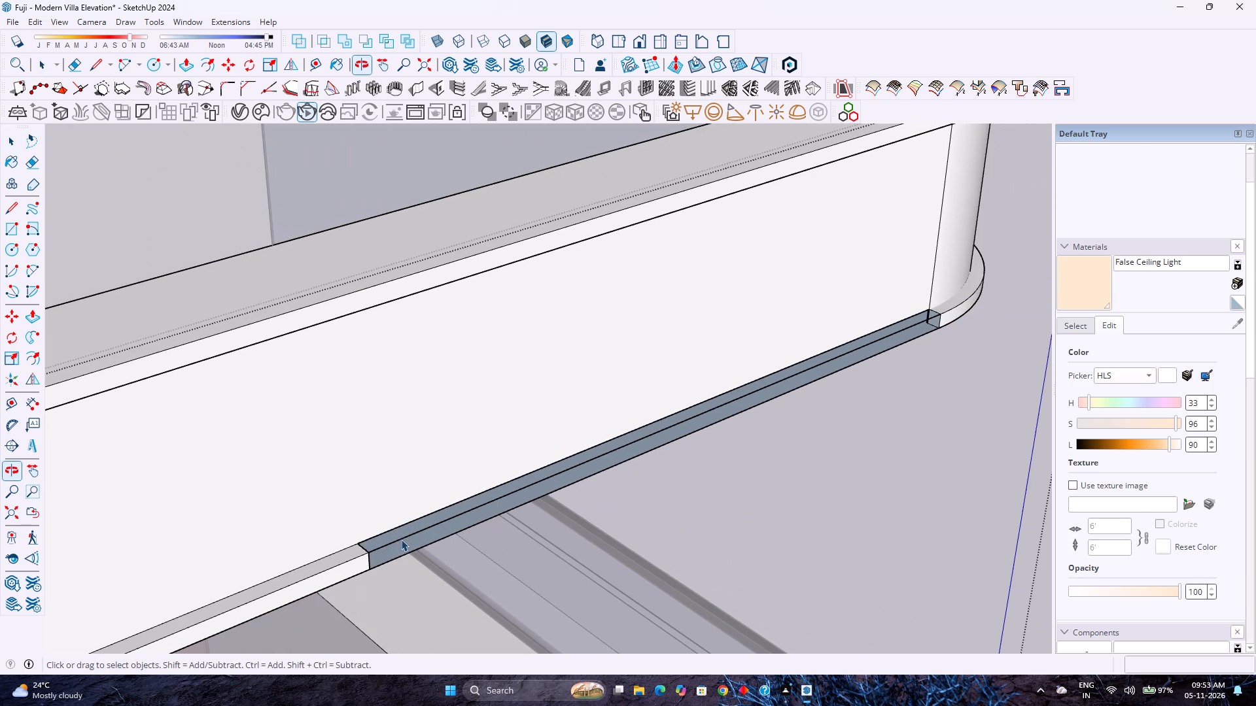
key("l")
left_click(366, 553)
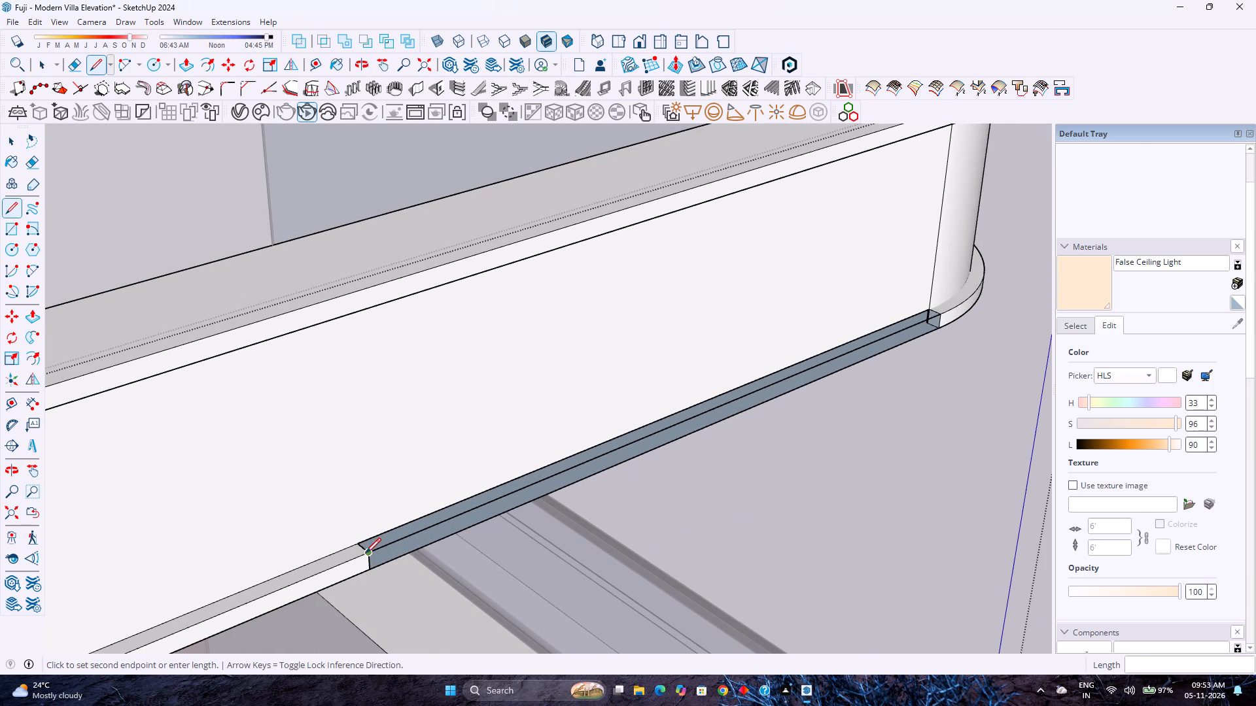
scroll(942, 316, "up", 7)
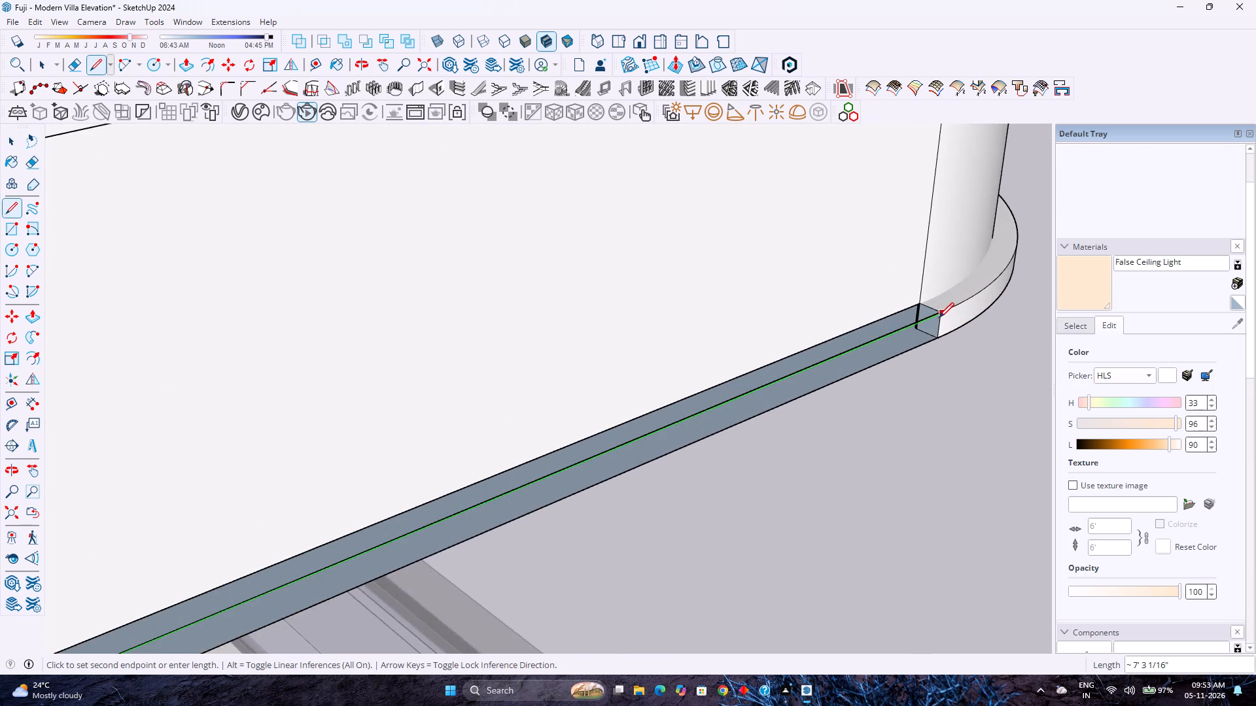
scroll(939, 318, "up", 17)
scroll(931, 318, "up", 4)
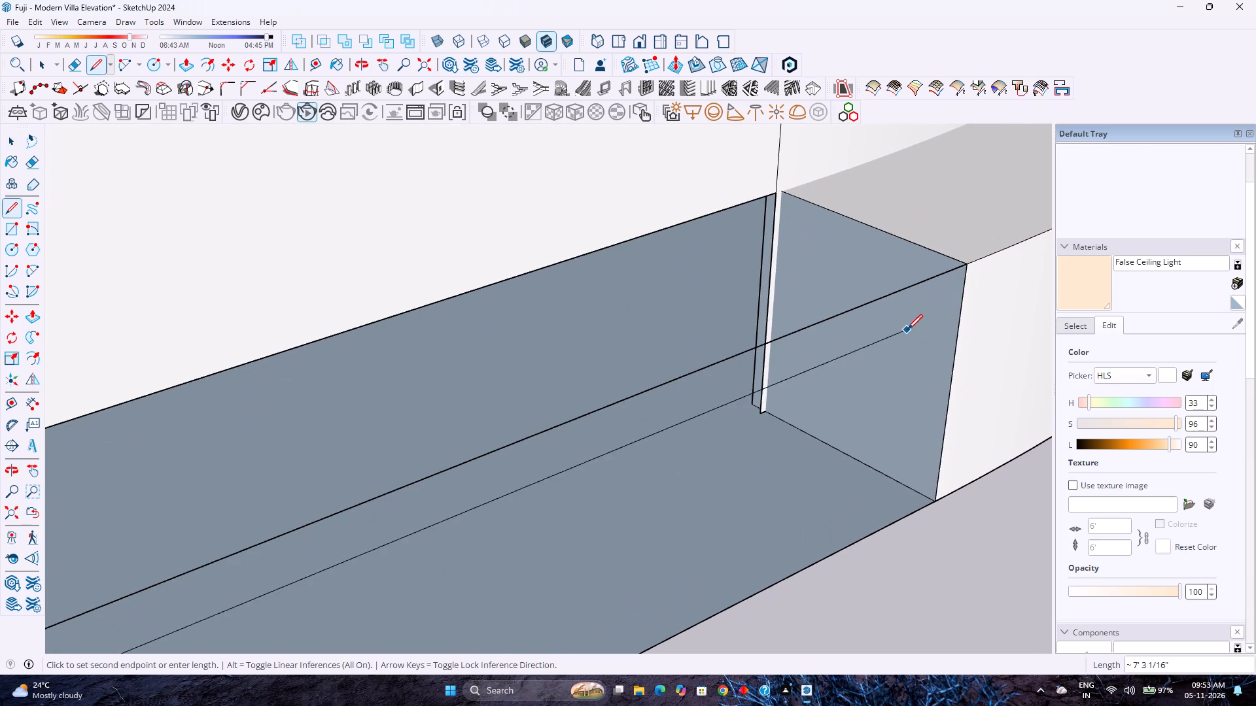
left_click(965, 265)
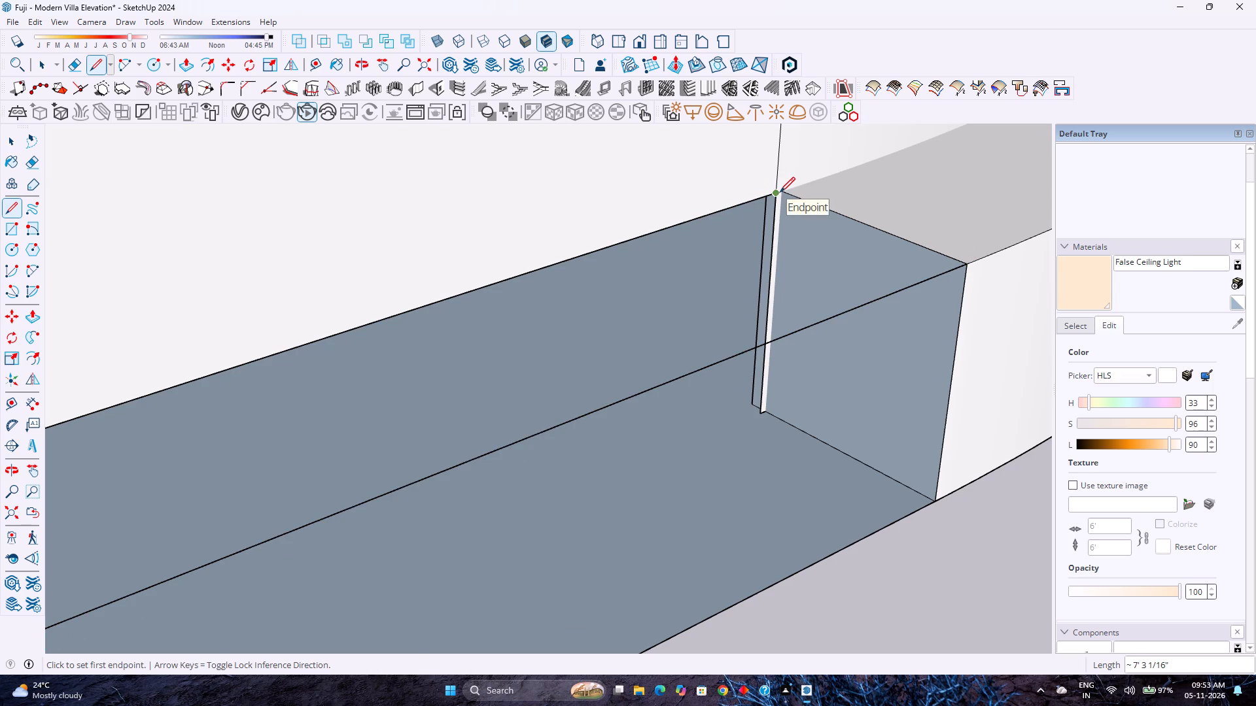
Draw a 7' 3 1/16" line along the opening's inner edge at the fascia wall to close the lip's top face.
scroll(781, 192, "up", 16)
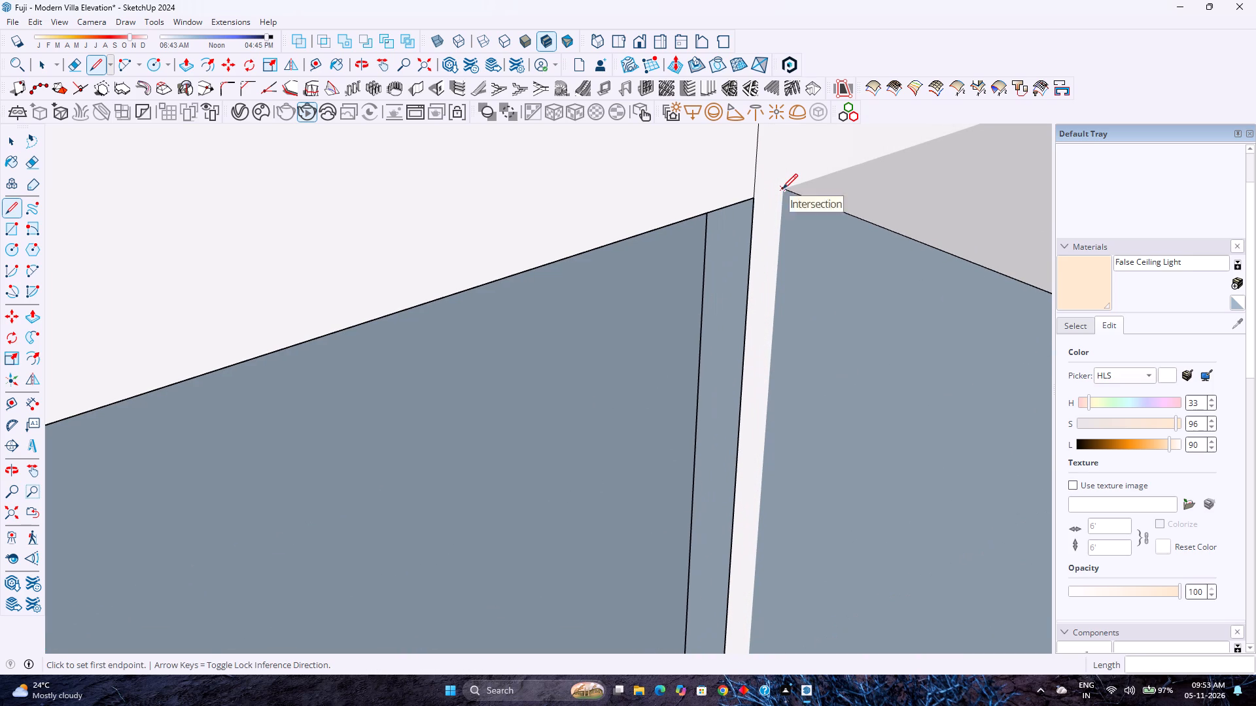
left_click(782, 189)
scroll(640, 255, "down", 19)
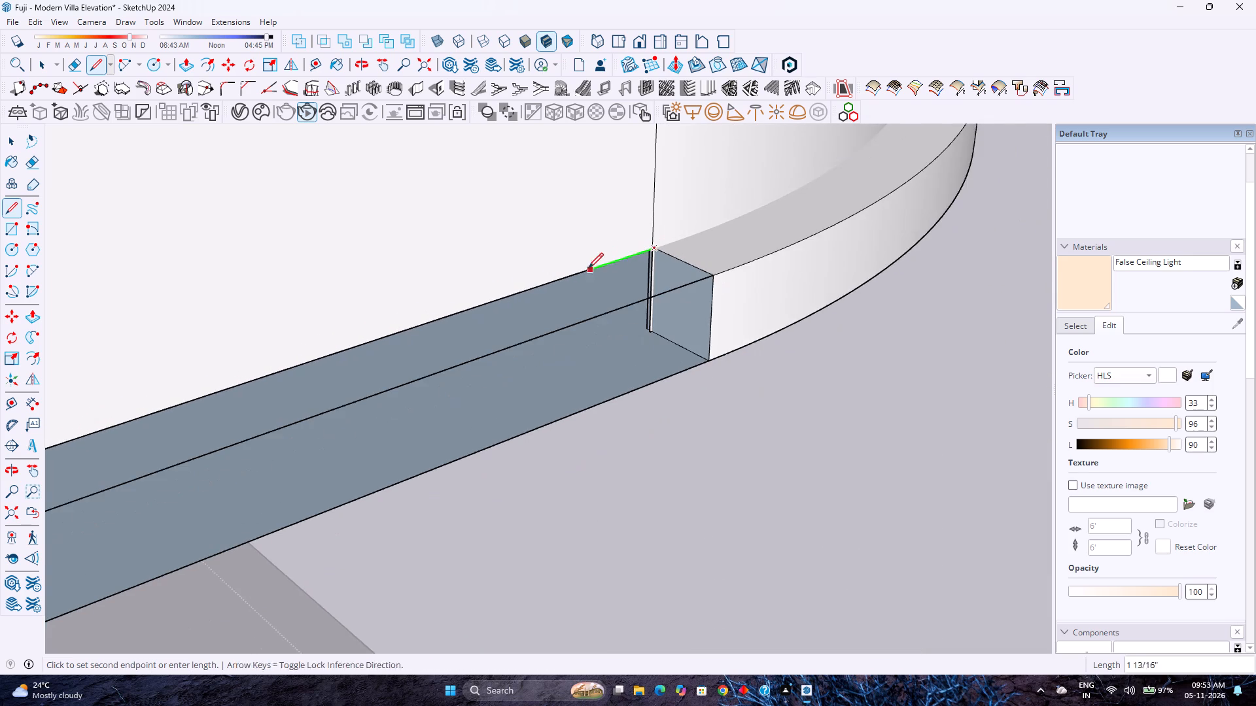
middle_click_drag(588, 269, 907, 241, "shift")
scroll(881, 248, "down", 20)
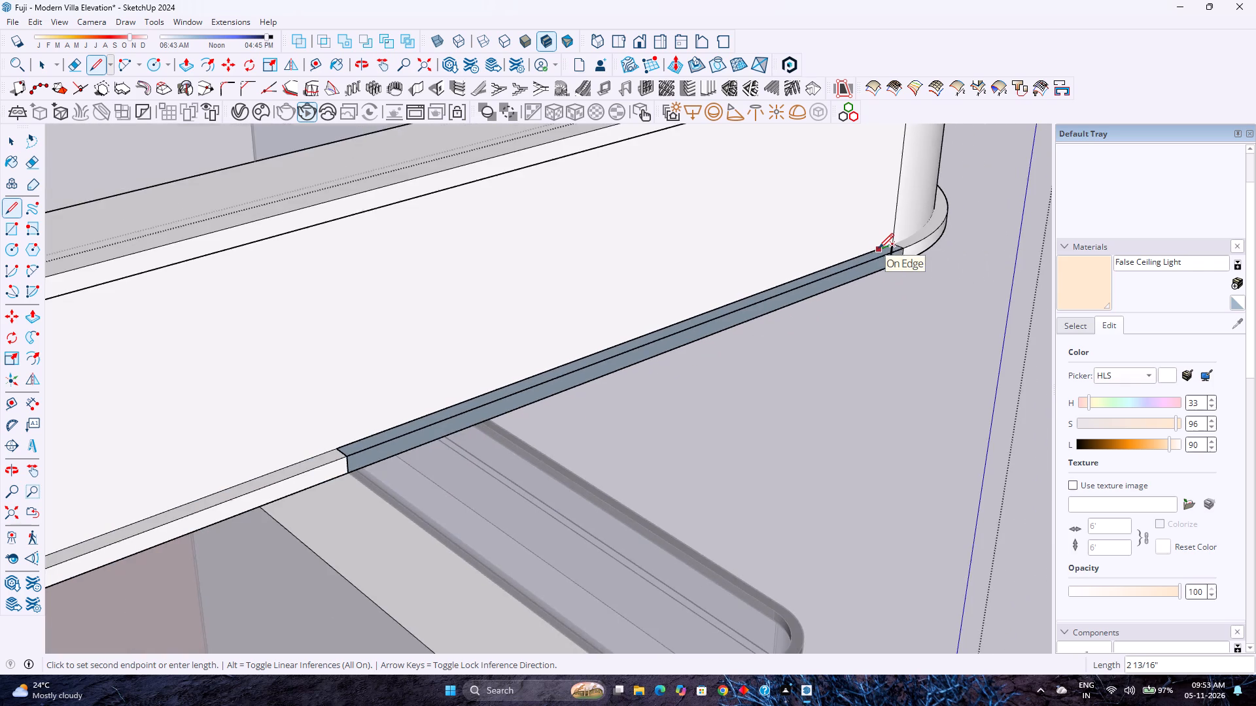
middle_click_drag(583, 329, 712, 307, "shift")
left_click(474, 416)
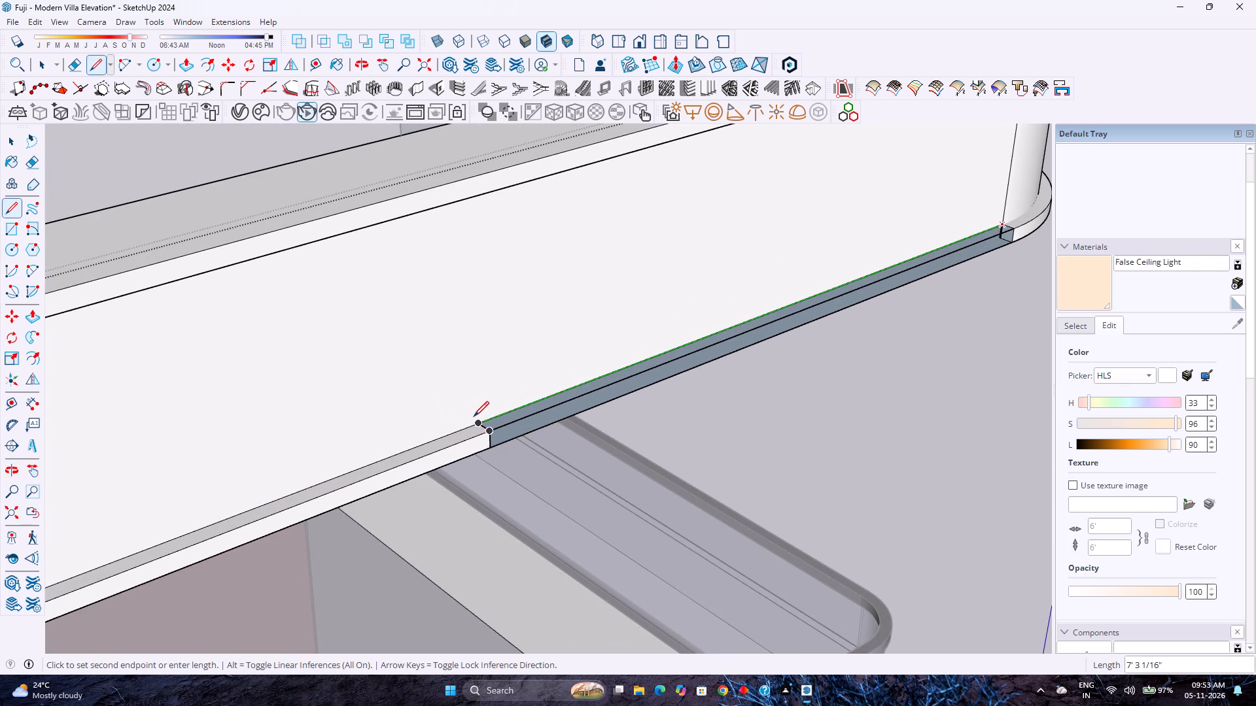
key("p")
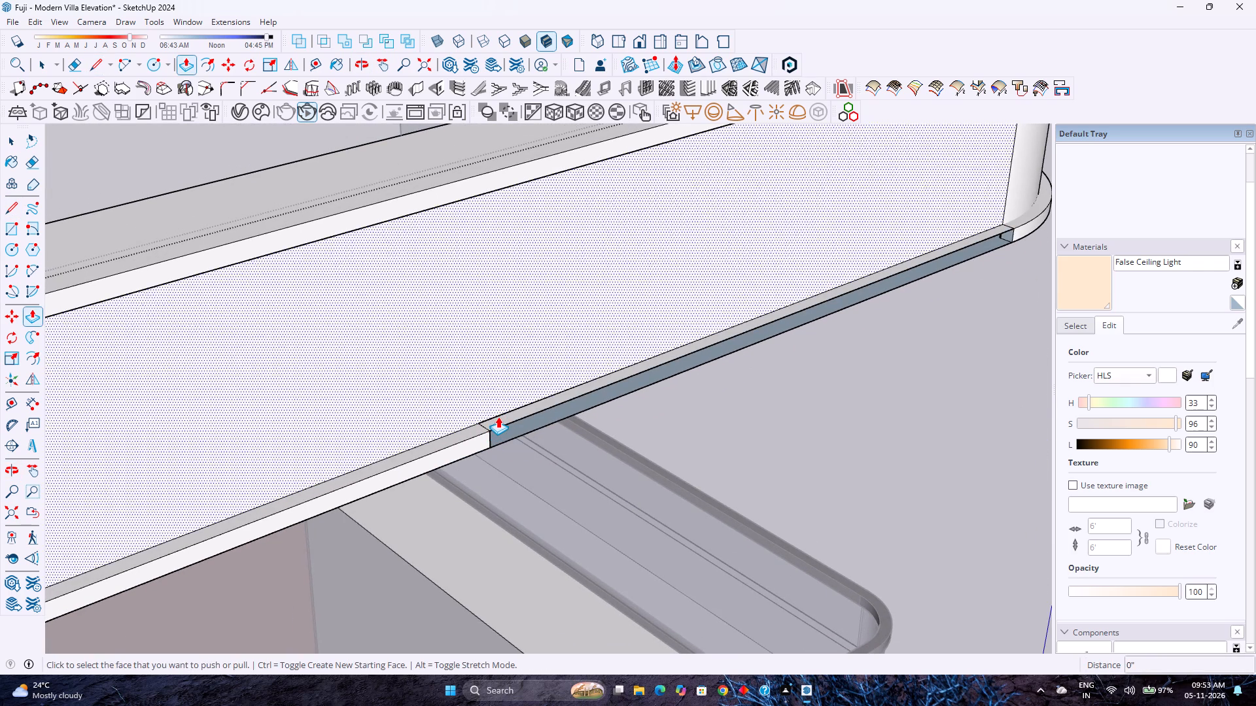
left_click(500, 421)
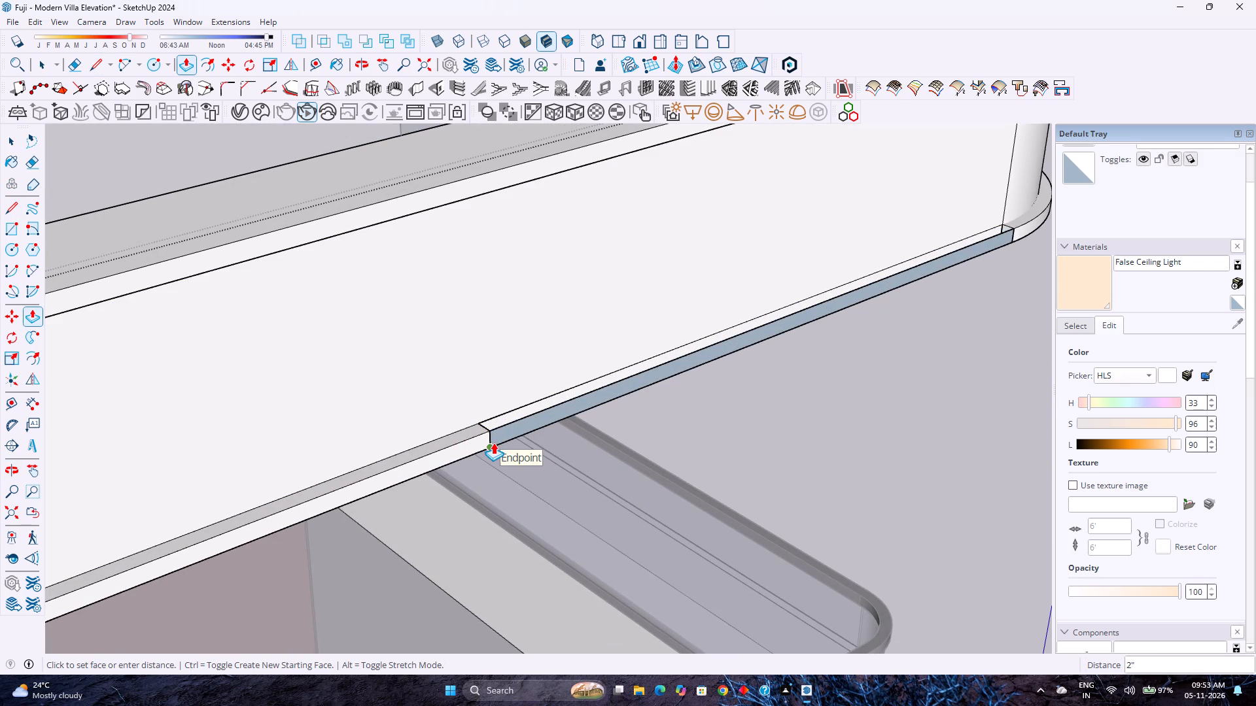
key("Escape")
Examine the remaining open front strip of the fascia's lower lip and its surroundings from several angles.
scroll(496, 448, "up", 4)
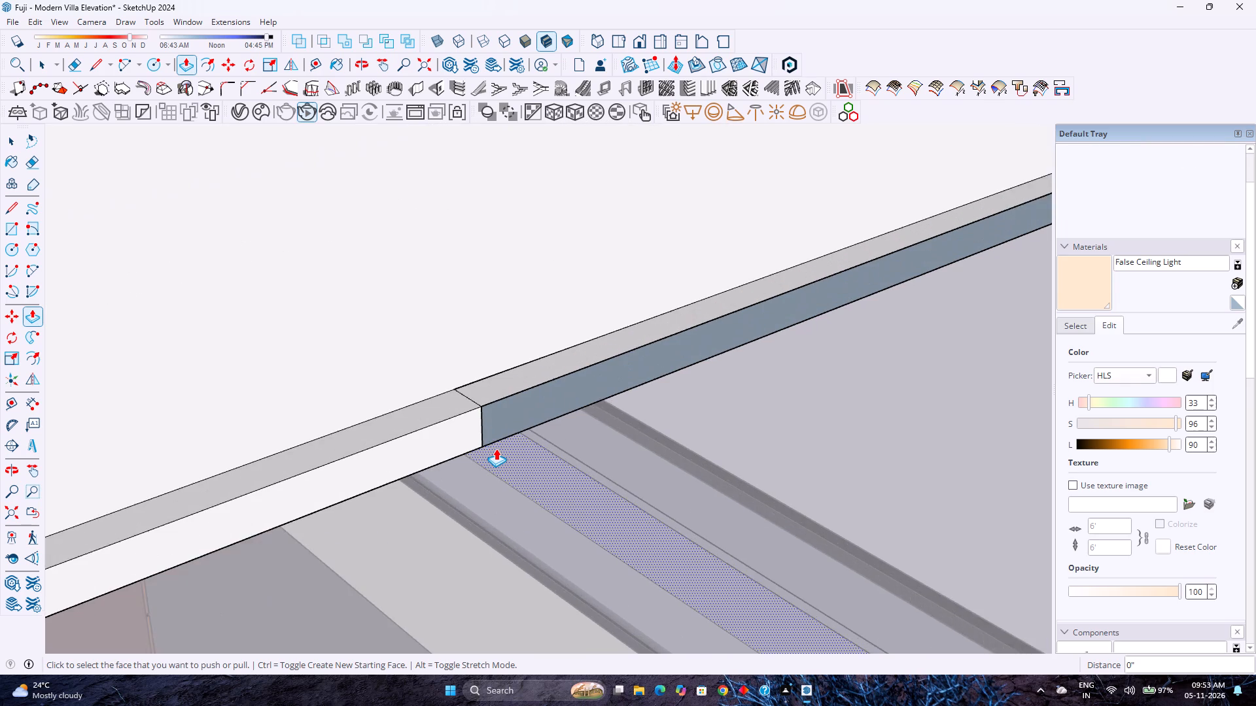
scroll(496, 448, "up", 2)
scroll(496, 448, "down", 4)
middle_click_drag(589, 442, 450, 418)
middle_click(449, 418)
scroll(449, 411, "down", 7)
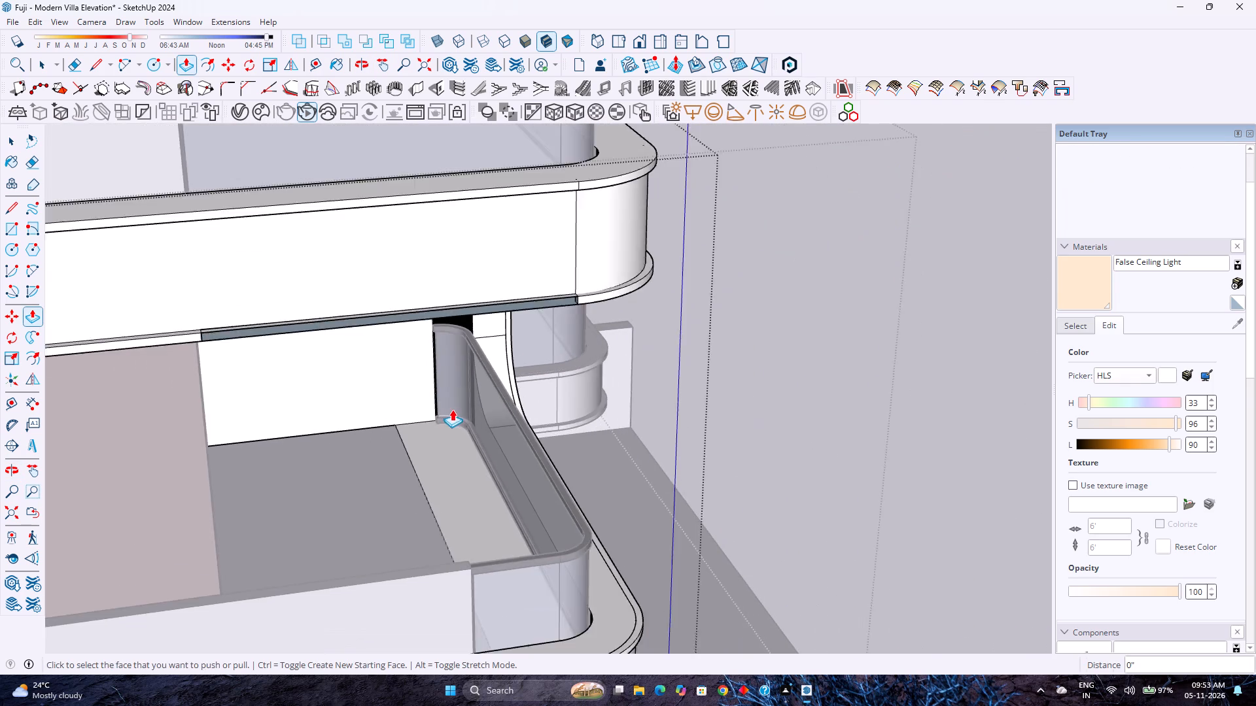
middle_click_drag(517, 375, 553, 466, "shift")
middle_click_drag(375, 490, 280, 466)
middle_click_drag(298, 442, 796, 521, "shift")
middle_click_drag(734, 484, 665, 469)
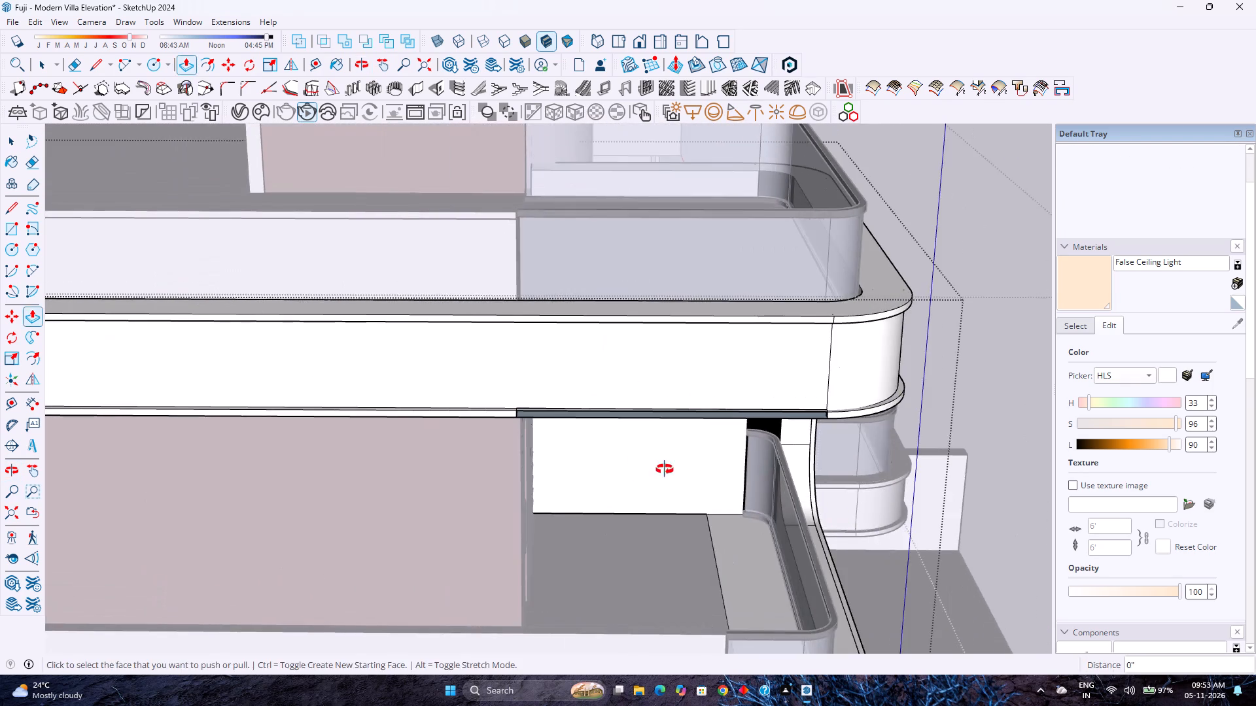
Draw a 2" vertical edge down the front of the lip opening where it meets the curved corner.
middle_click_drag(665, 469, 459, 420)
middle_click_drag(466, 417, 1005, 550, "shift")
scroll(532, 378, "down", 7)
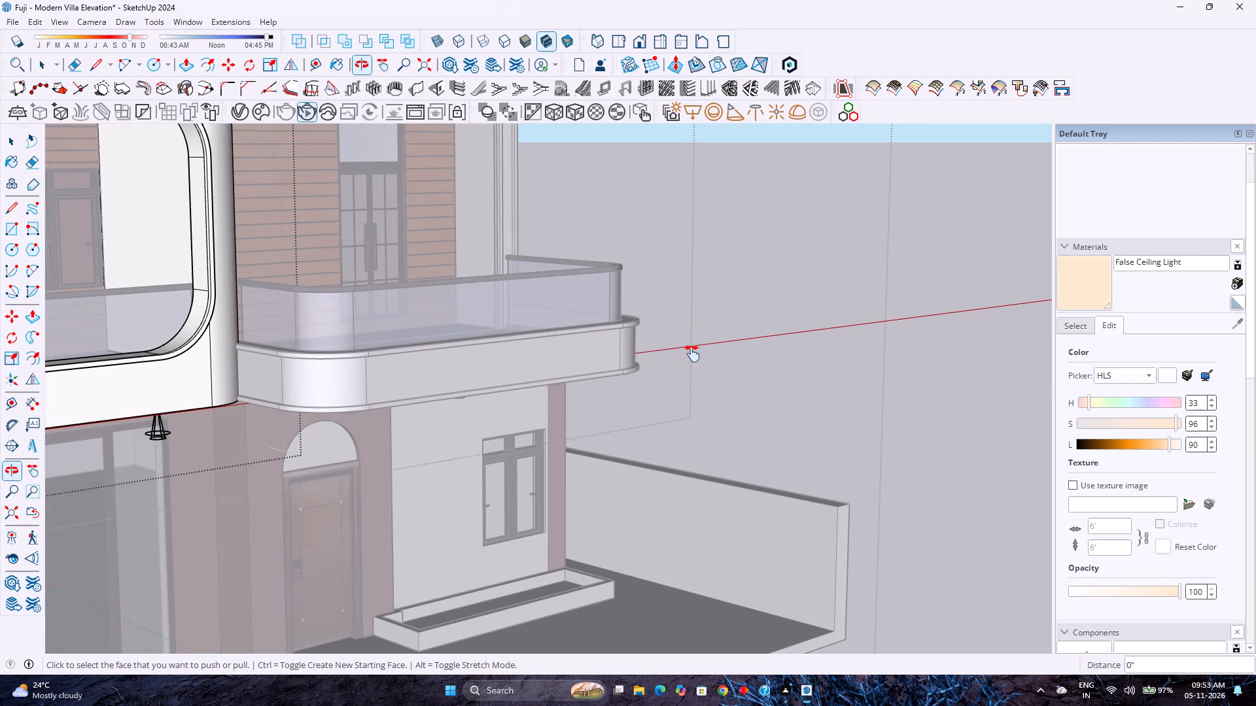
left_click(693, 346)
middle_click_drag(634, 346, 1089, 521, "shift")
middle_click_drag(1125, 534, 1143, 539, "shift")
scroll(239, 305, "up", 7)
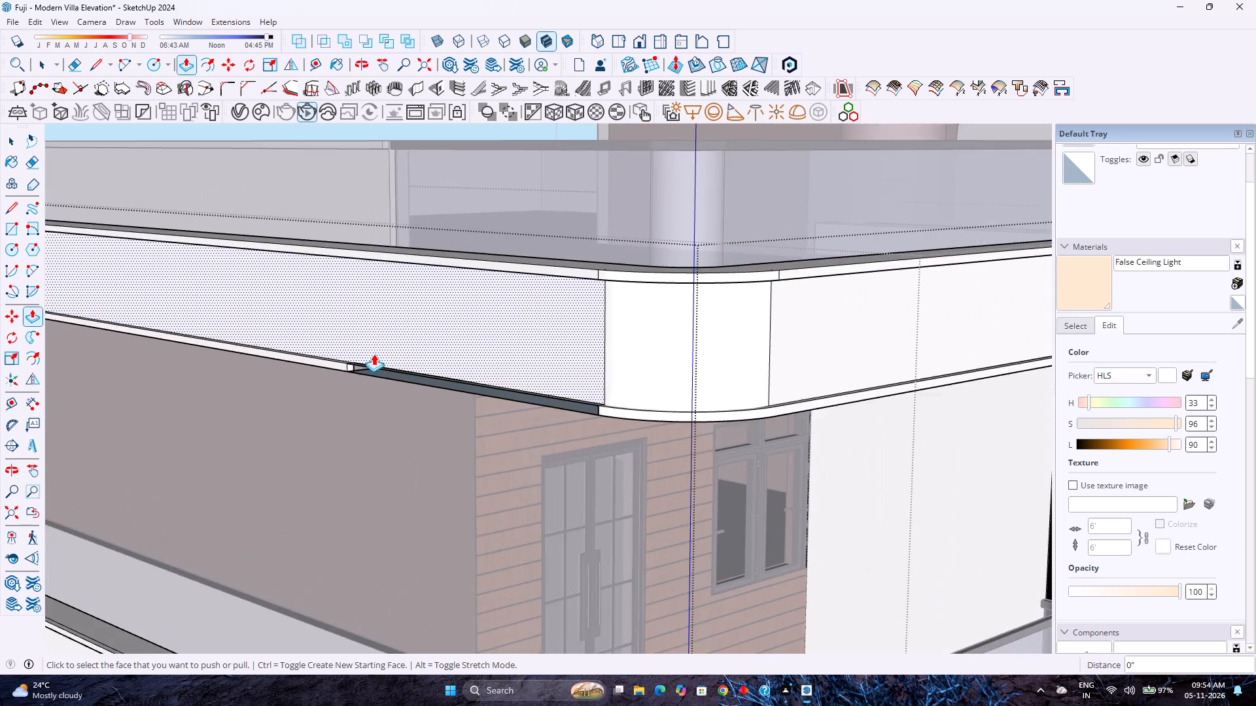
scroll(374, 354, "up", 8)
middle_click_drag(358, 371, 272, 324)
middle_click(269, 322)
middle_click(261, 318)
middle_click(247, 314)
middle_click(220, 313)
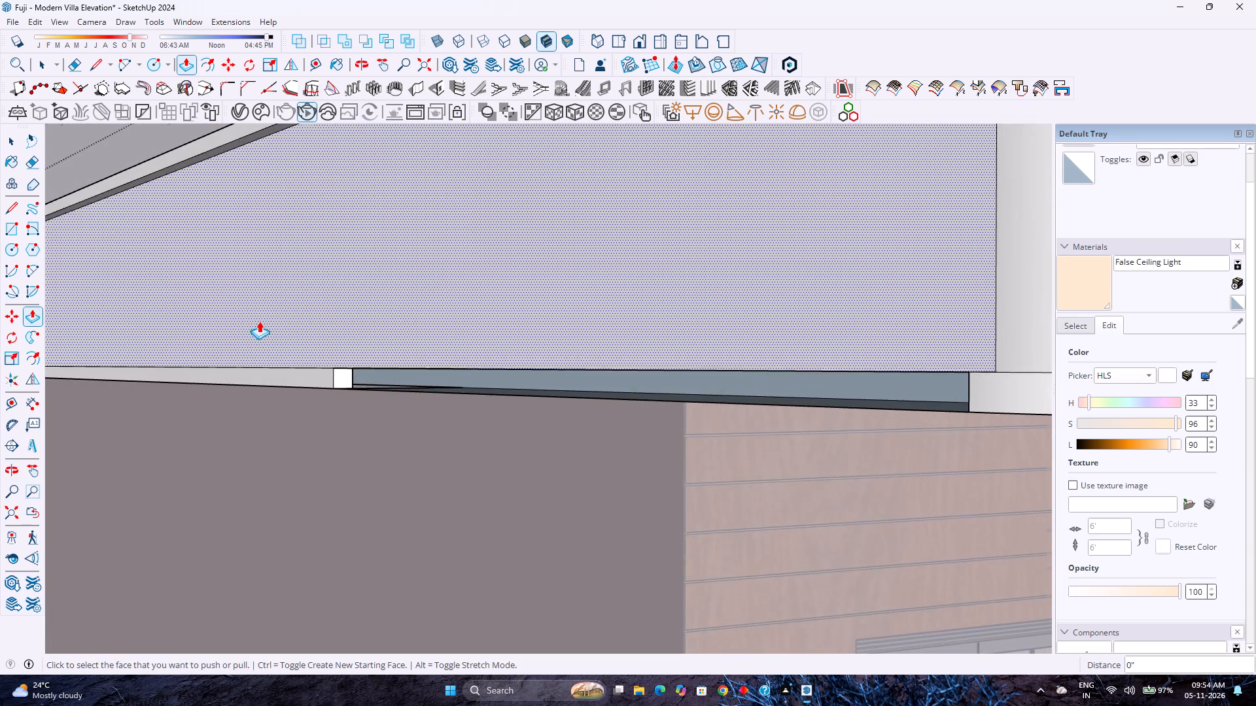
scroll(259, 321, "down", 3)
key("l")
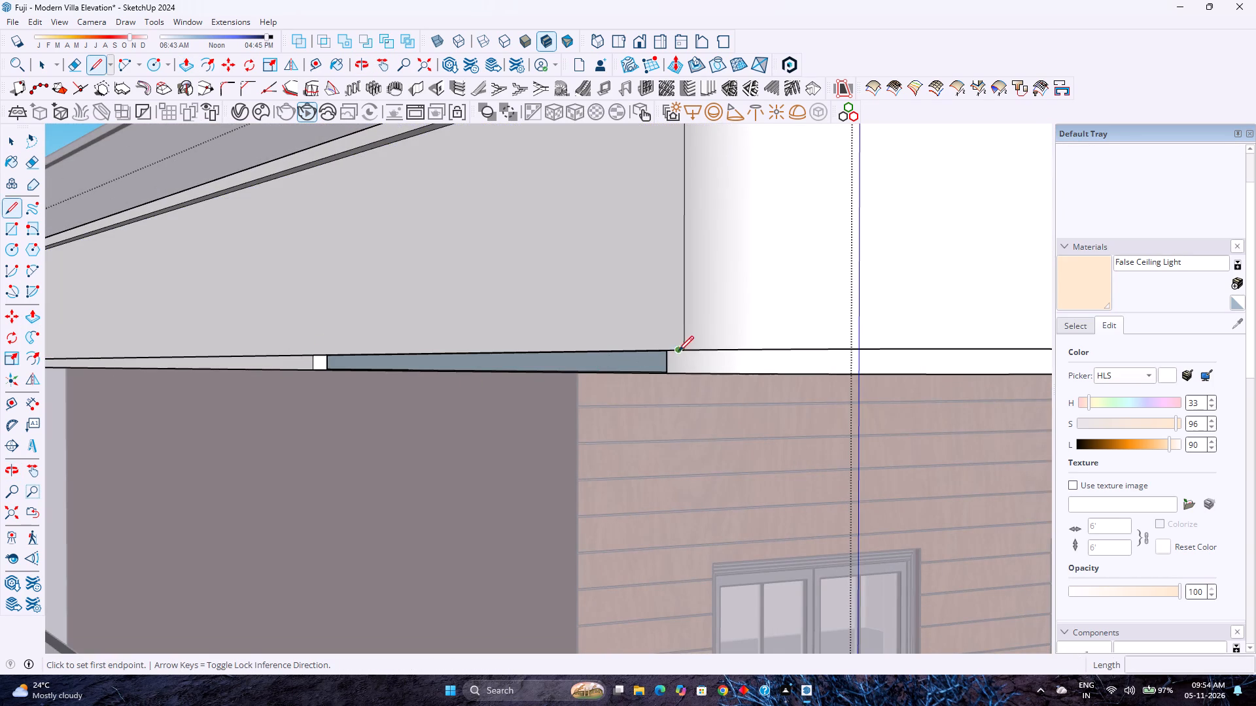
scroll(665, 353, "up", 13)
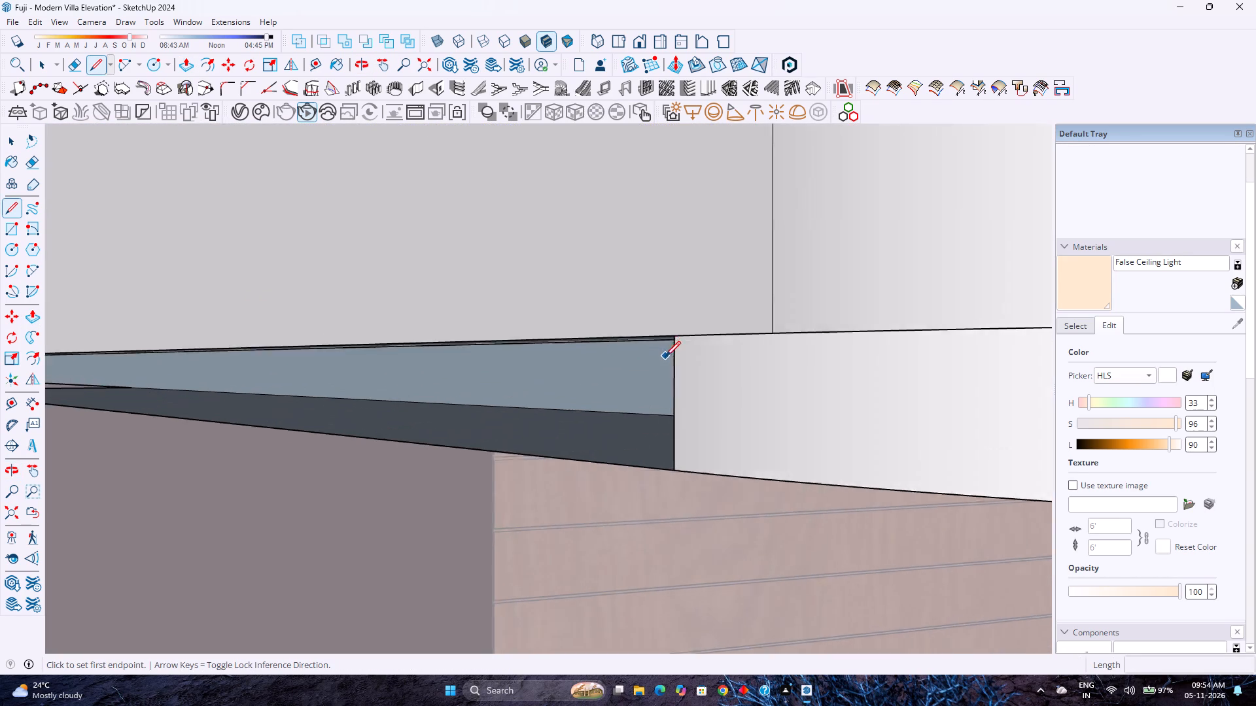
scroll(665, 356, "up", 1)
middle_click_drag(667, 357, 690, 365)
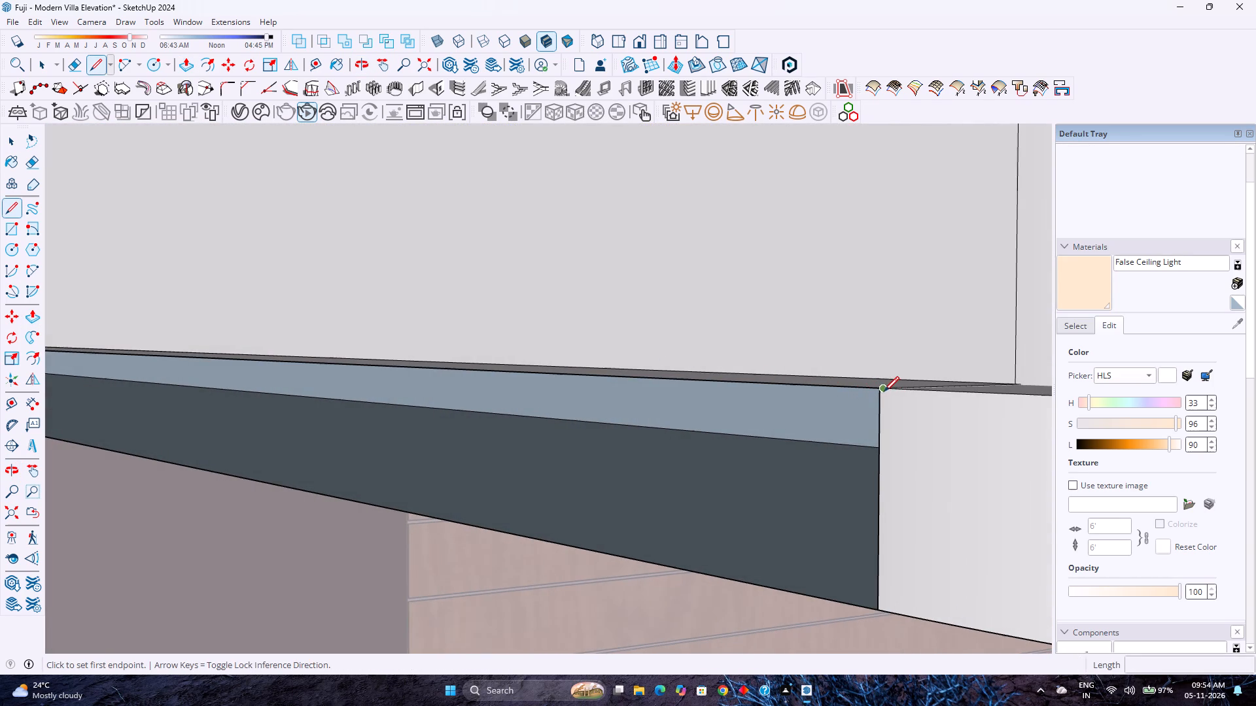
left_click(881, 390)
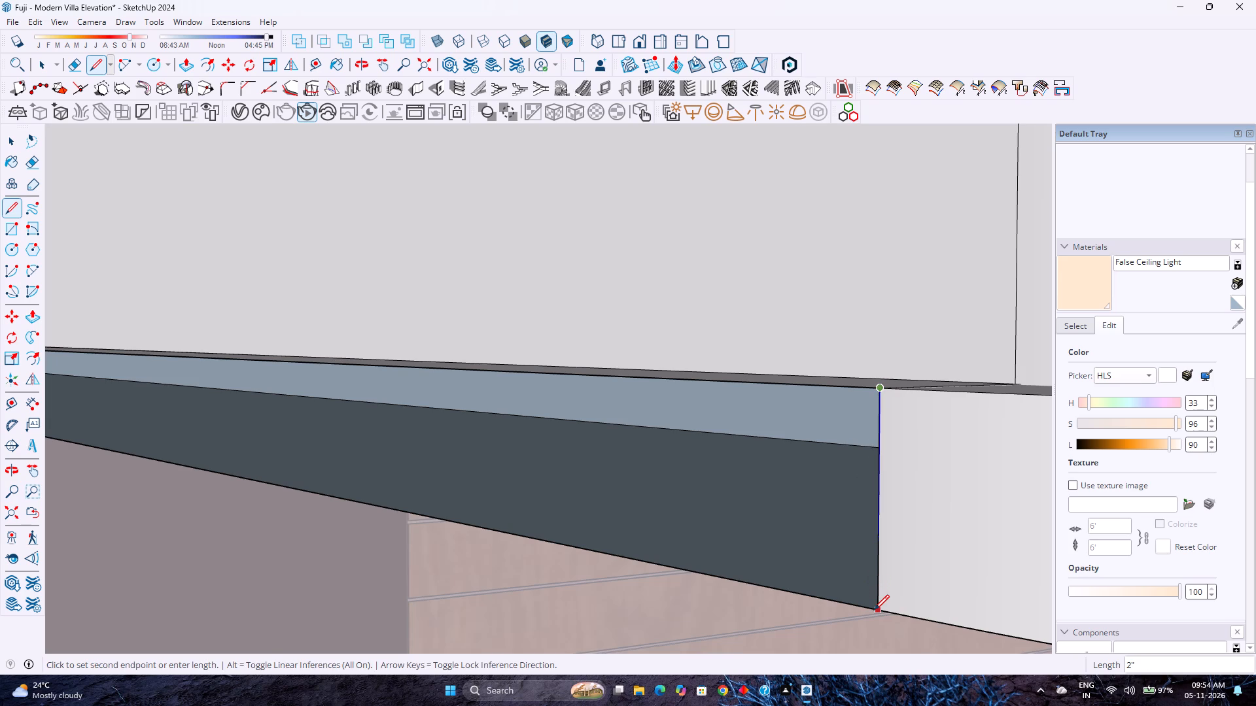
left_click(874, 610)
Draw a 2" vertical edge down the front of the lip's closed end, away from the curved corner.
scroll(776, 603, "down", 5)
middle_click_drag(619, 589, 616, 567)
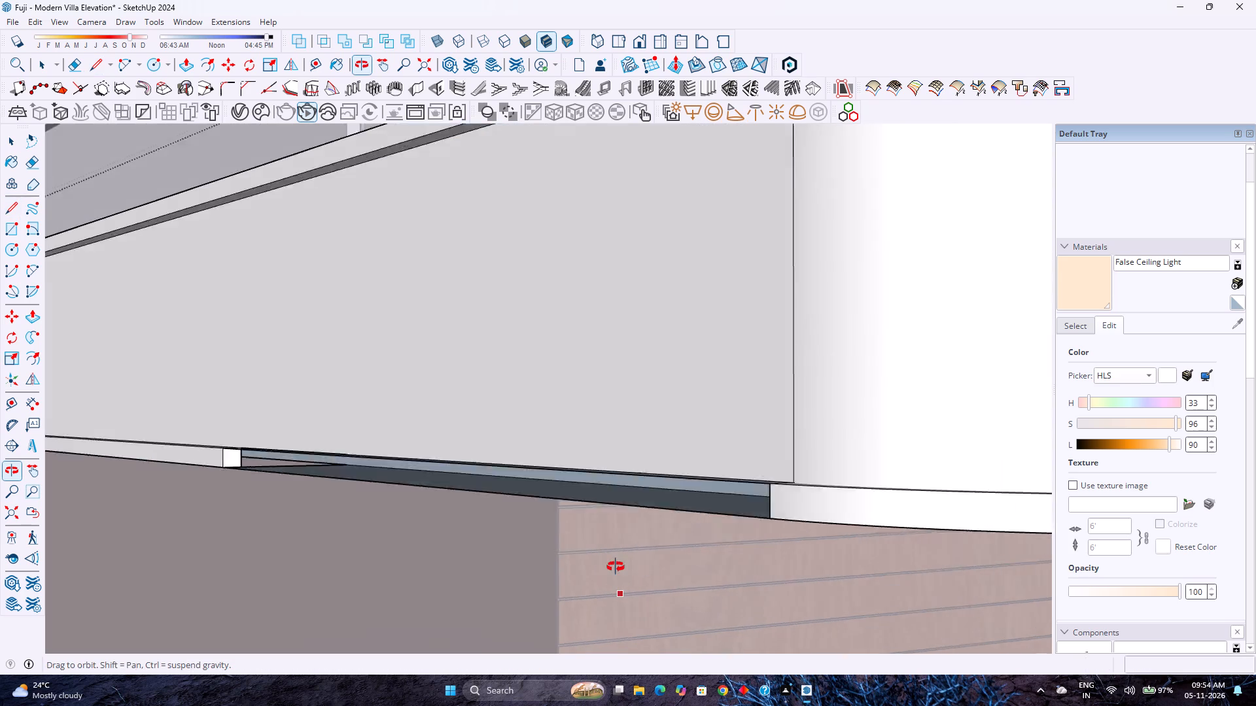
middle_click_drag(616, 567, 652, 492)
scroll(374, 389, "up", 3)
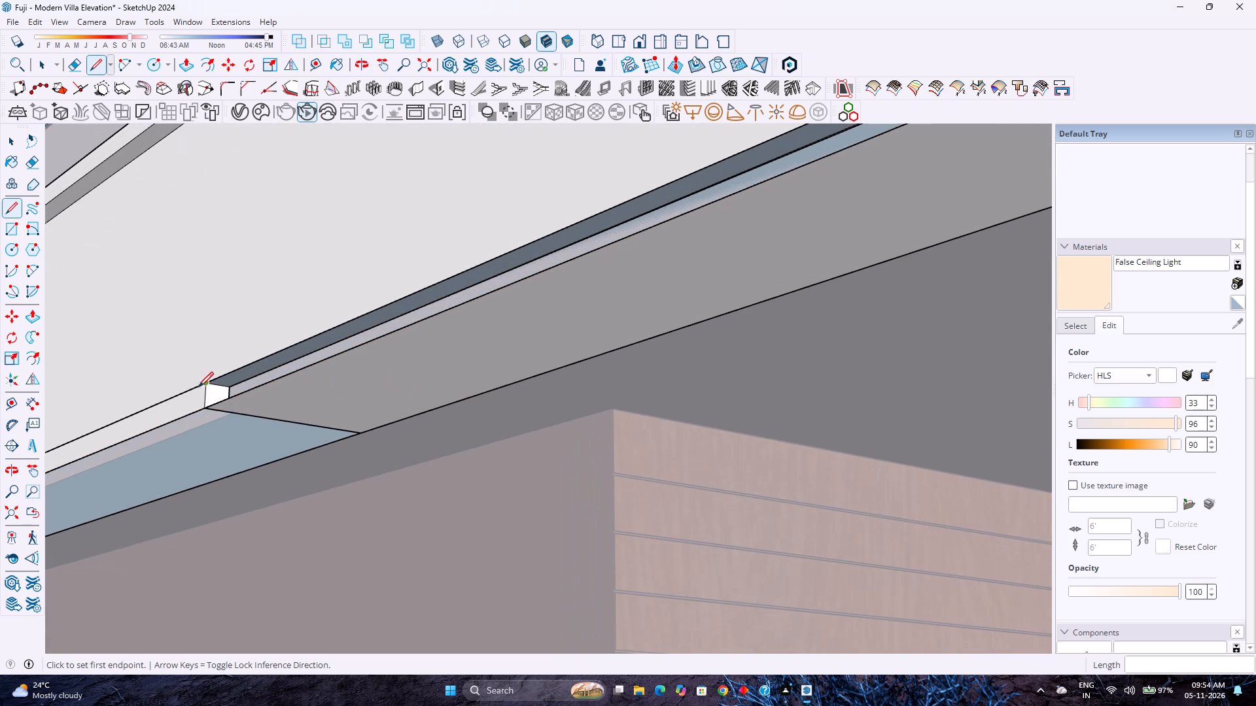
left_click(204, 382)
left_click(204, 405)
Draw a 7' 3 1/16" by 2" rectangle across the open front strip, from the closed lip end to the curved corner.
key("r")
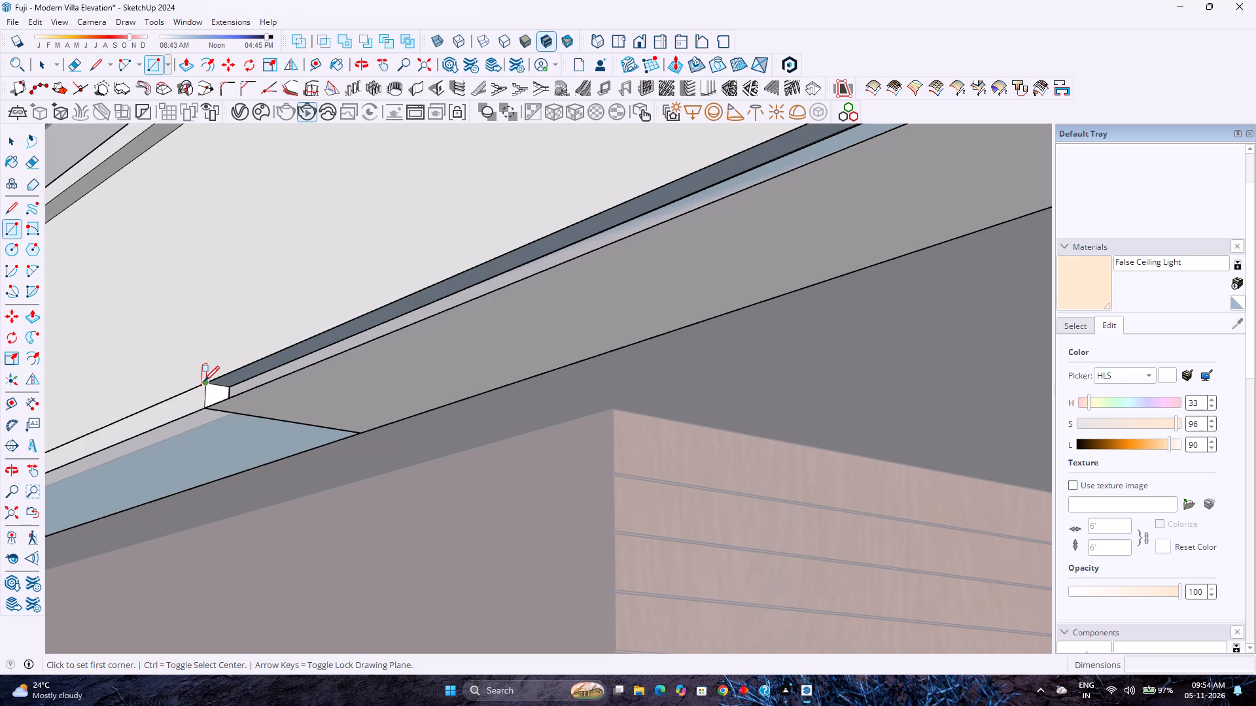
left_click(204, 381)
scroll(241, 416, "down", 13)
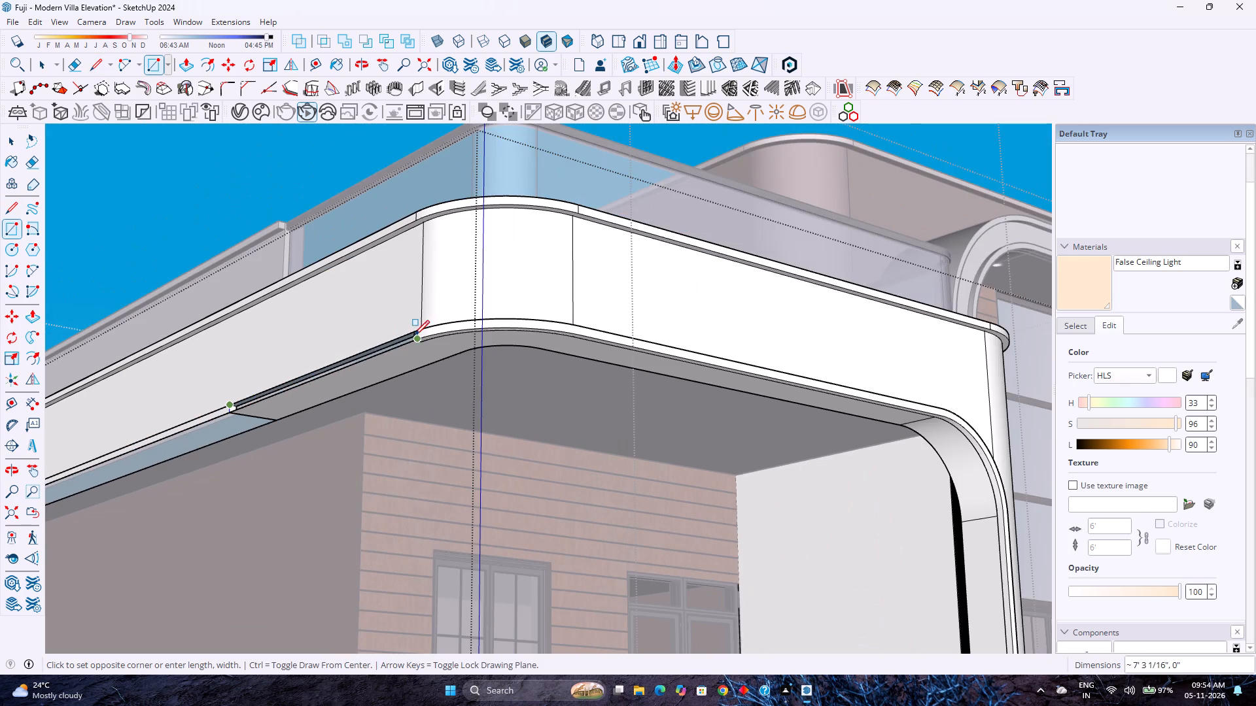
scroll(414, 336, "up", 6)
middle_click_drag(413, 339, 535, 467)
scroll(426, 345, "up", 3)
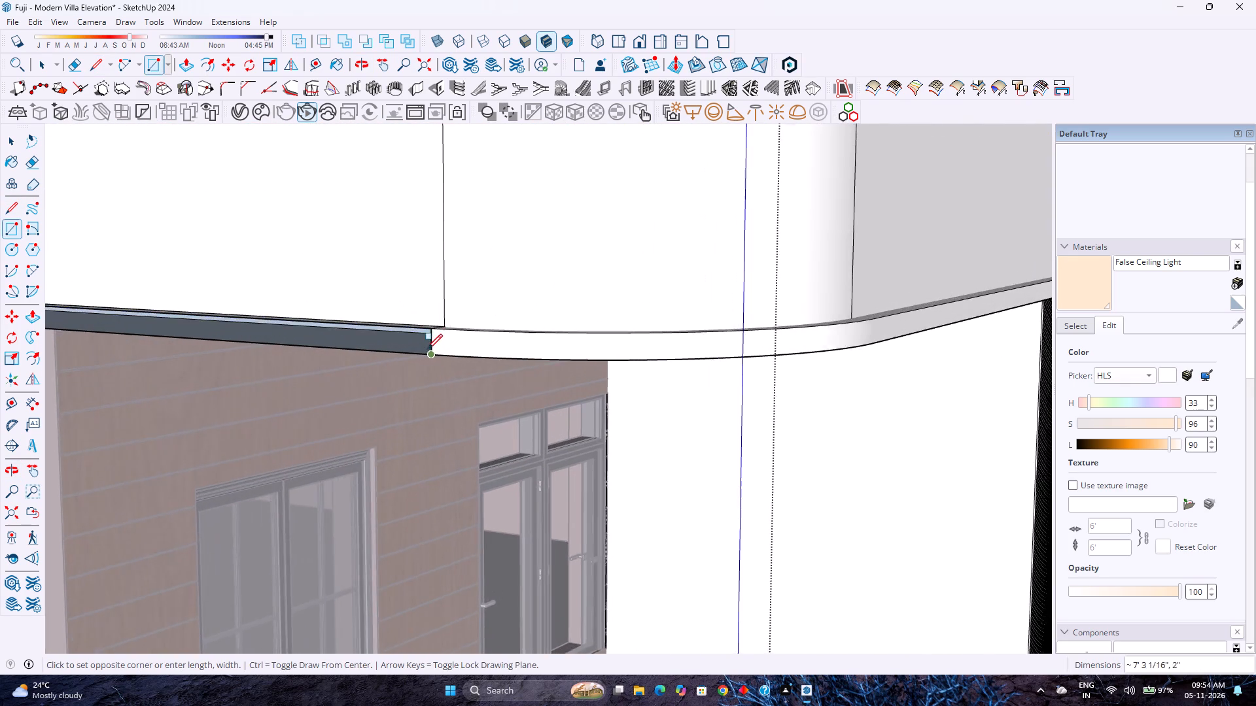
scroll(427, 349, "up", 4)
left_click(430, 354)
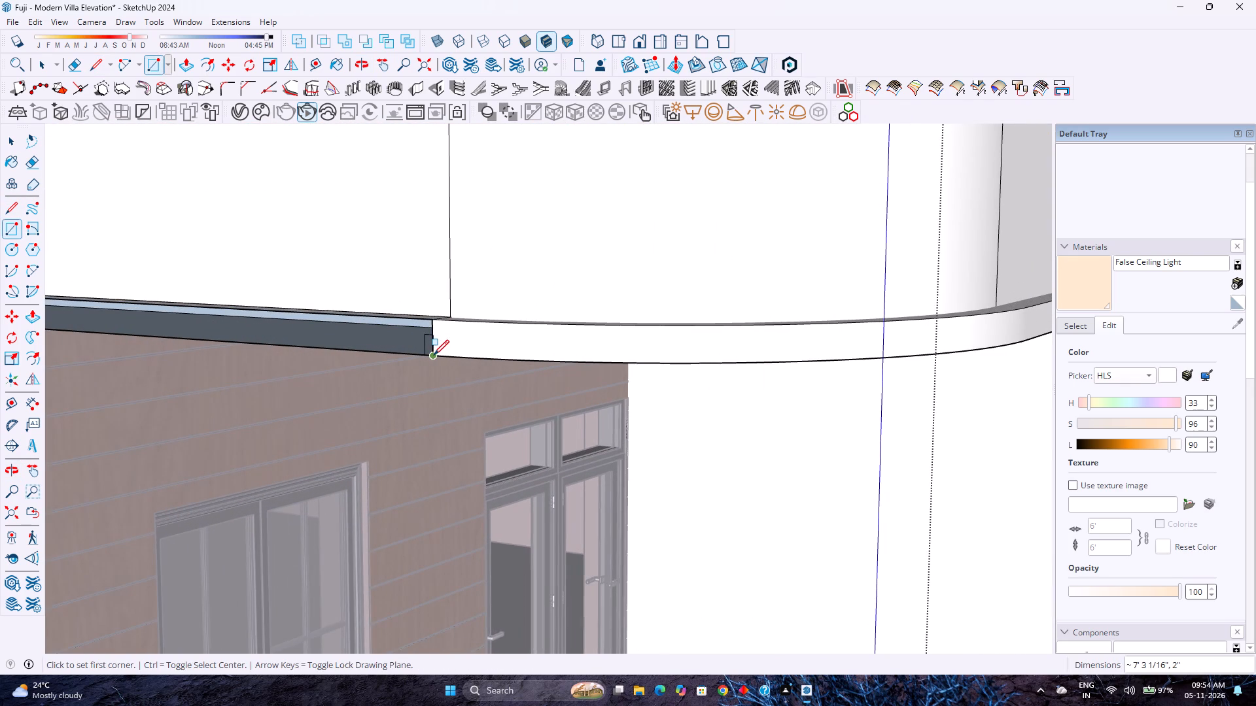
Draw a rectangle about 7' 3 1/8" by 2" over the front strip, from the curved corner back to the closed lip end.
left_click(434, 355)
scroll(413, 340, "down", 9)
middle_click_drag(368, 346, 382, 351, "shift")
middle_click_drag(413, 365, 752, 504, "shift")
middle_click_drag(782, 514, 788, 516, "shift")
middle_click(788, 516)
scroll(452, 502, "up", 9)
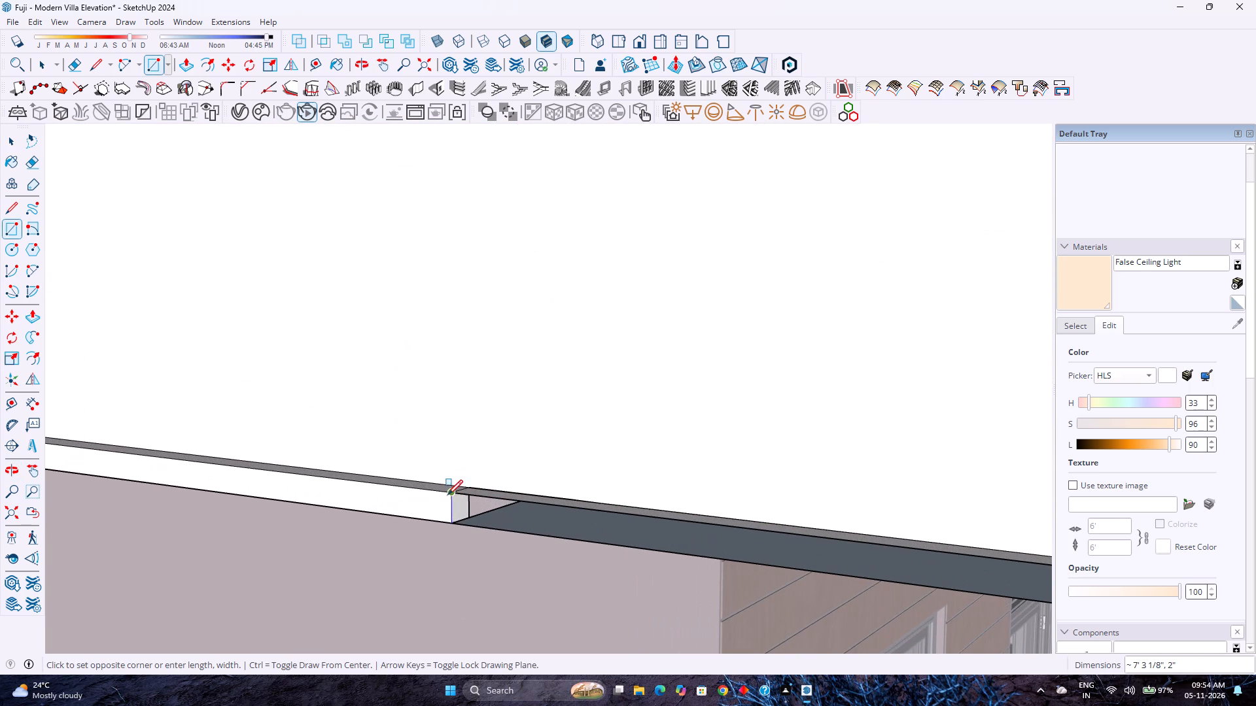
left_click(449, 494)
Undo the front rectangles, the closing edges and the earlier cuts to the fascia's lower lip.
key("ctrl+z")
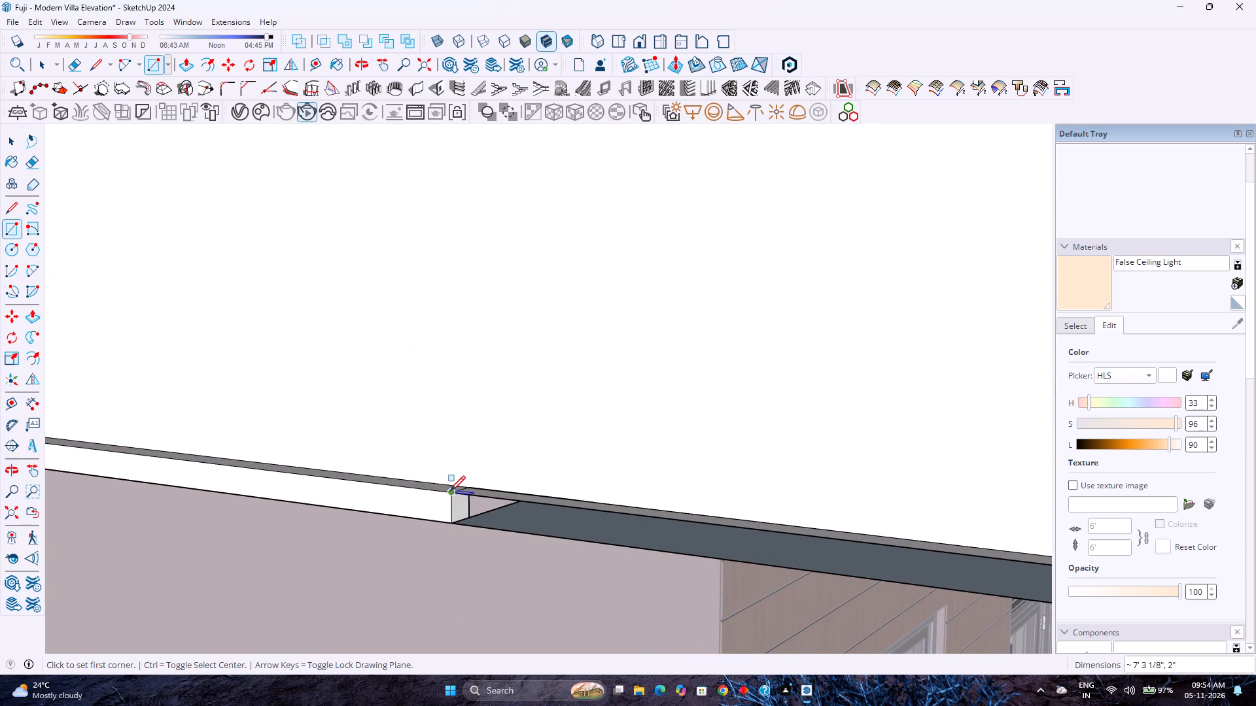
key("ctrl+z")
key("ctrl+z")
key("space")
key("ctrl+z")
key("ctrl+z")
key("ctrl+z")
key("ctrl+z")
key("ctrl+z")
key("ctrl+z")
key("ctrl+z")
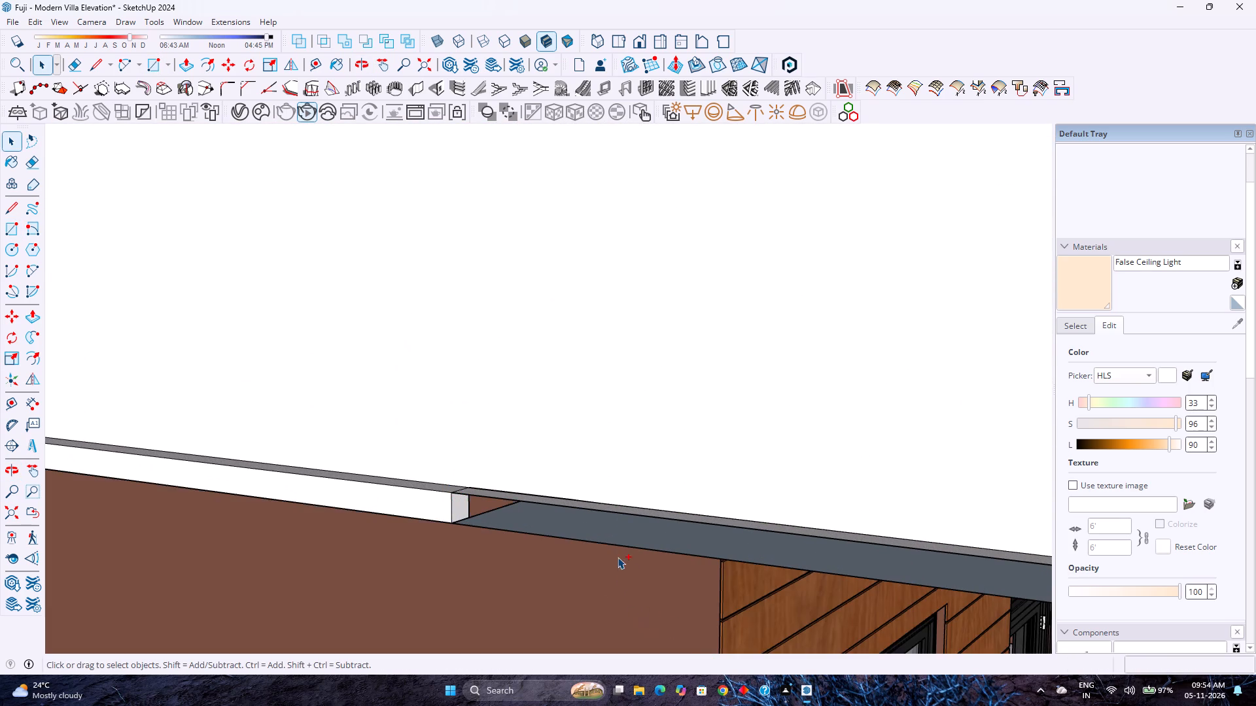
scroll(617, 516, "down", 4)
key("ctrl+z")
key("ctrl+z")
key("ctrl+z")
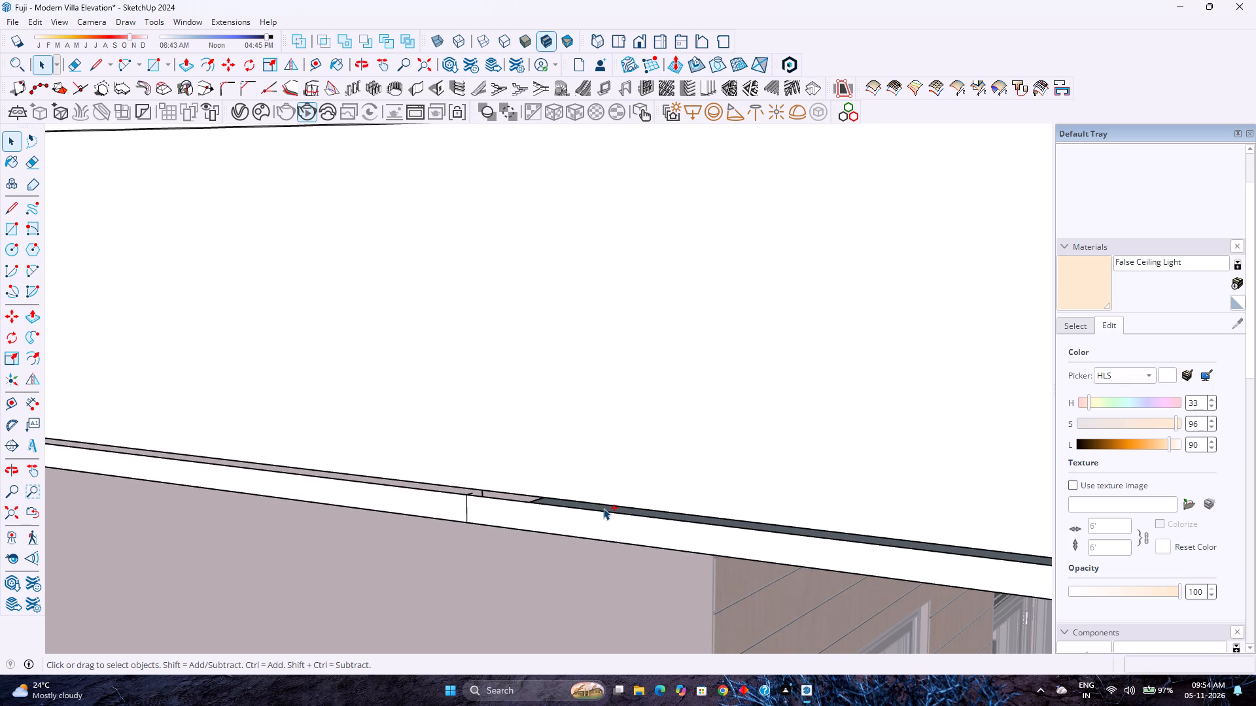
key("ctrl+z")
key("ctrl+z")
key("ctrl+z")
Undo the earlier edits to the fascia's underside, back past the removal of its face beside the curved corner.
scroll(572, 492, "down", 3)
middle_click_drag(574, 528, 385, 282)
middle_click(385, 282)
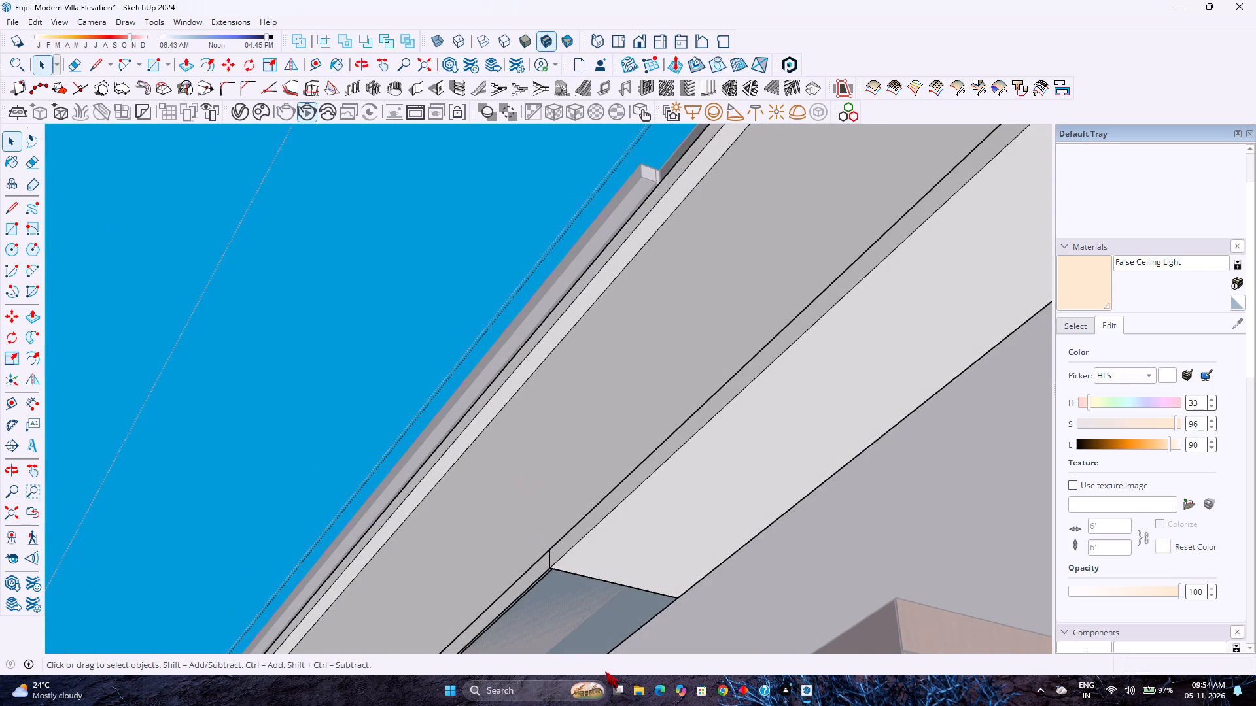
scroll(608, 675, "up", 6)
scroll(599, 614, "up", 5)
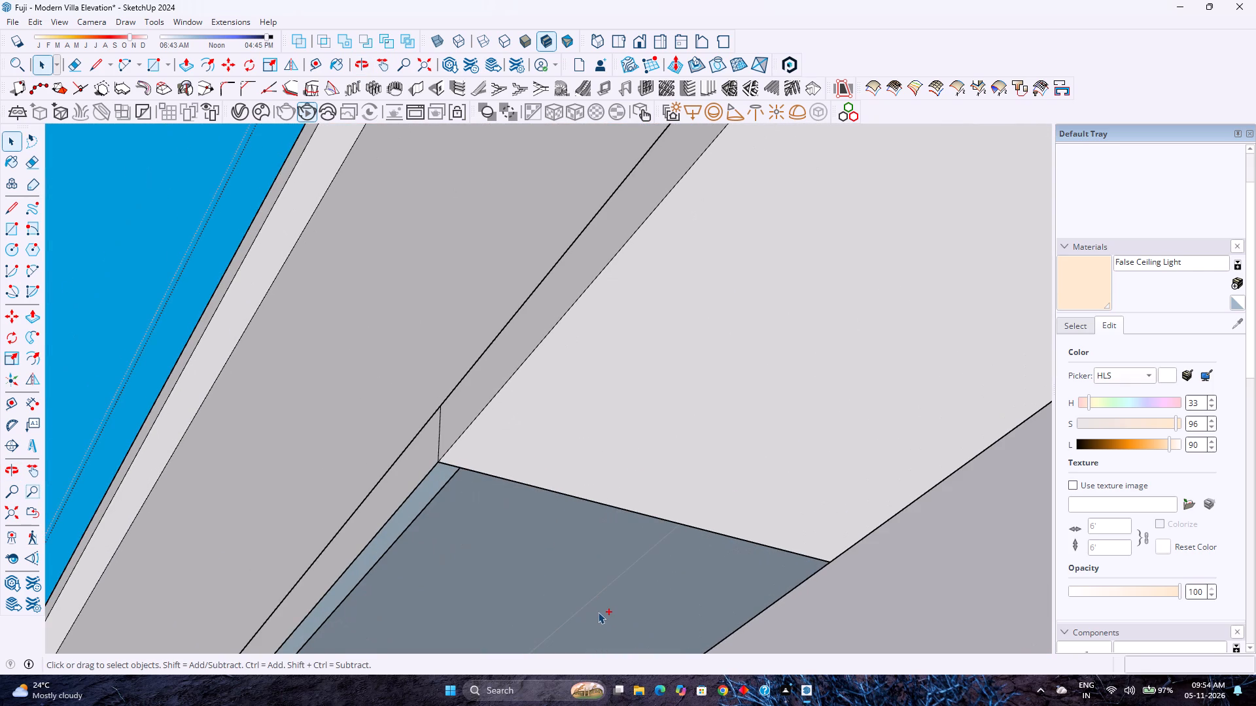
key("ctrl+z")
key("ctrl+z")
left_click(568, 506)
key("ctrl+z")
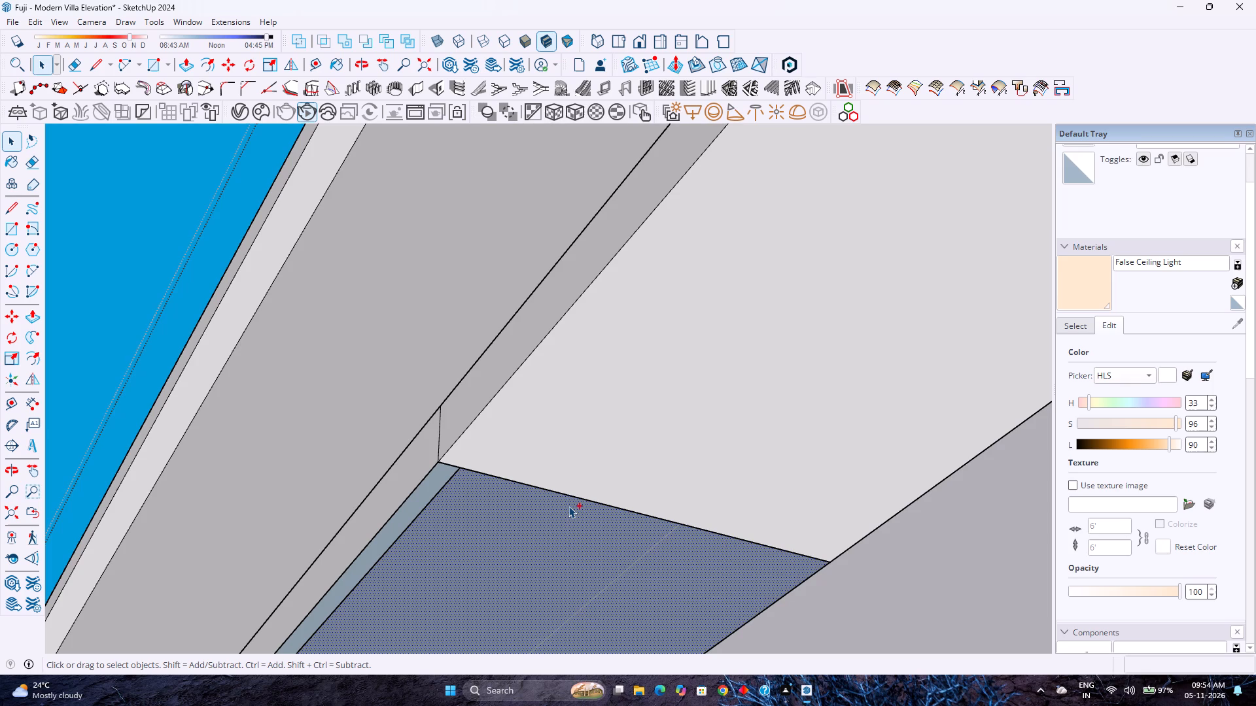
key("ctrl+z")
key("ctrl+z")
key("ctrl+z")
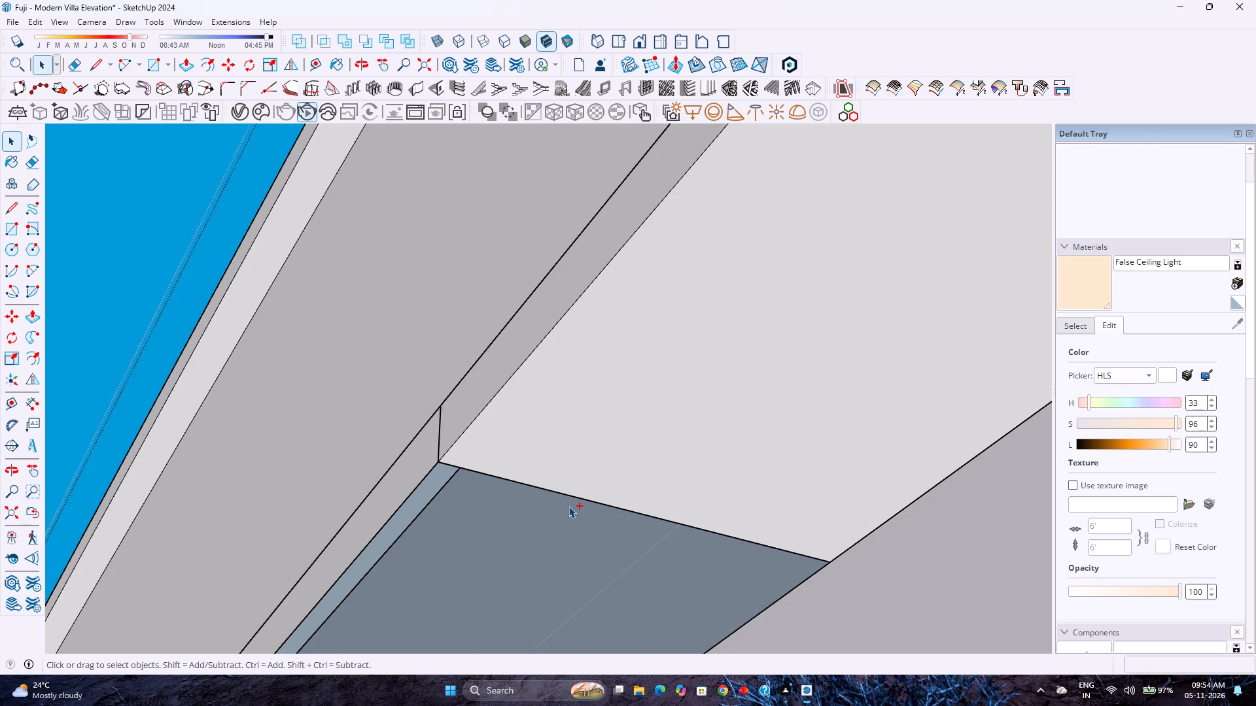
key("ctrl+z")
key("ctrl+z")
Leave the fascia group and open the roof group with the ceiling slab and glass railing for editing.
scroll(540, 493, "down", 7)
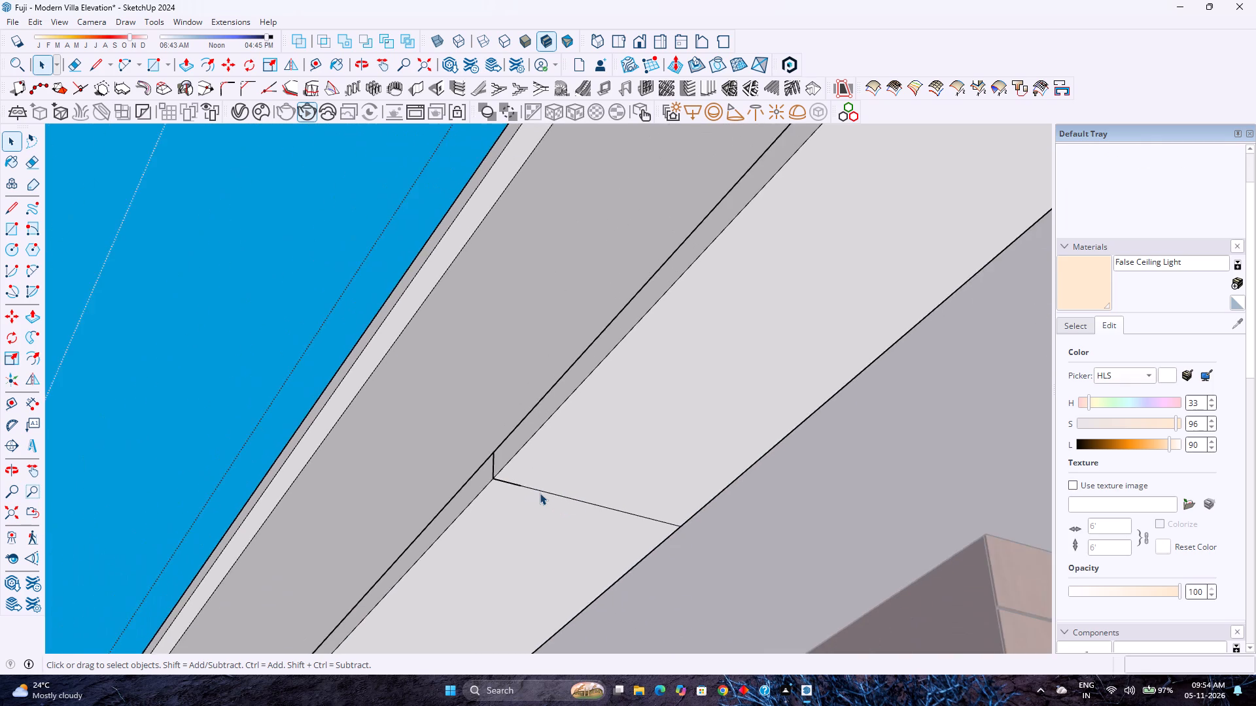
scroll(540, 493, "down", 4)
scroll(538, 503, "up", 1)
scroll(536, 507, "down", 20)
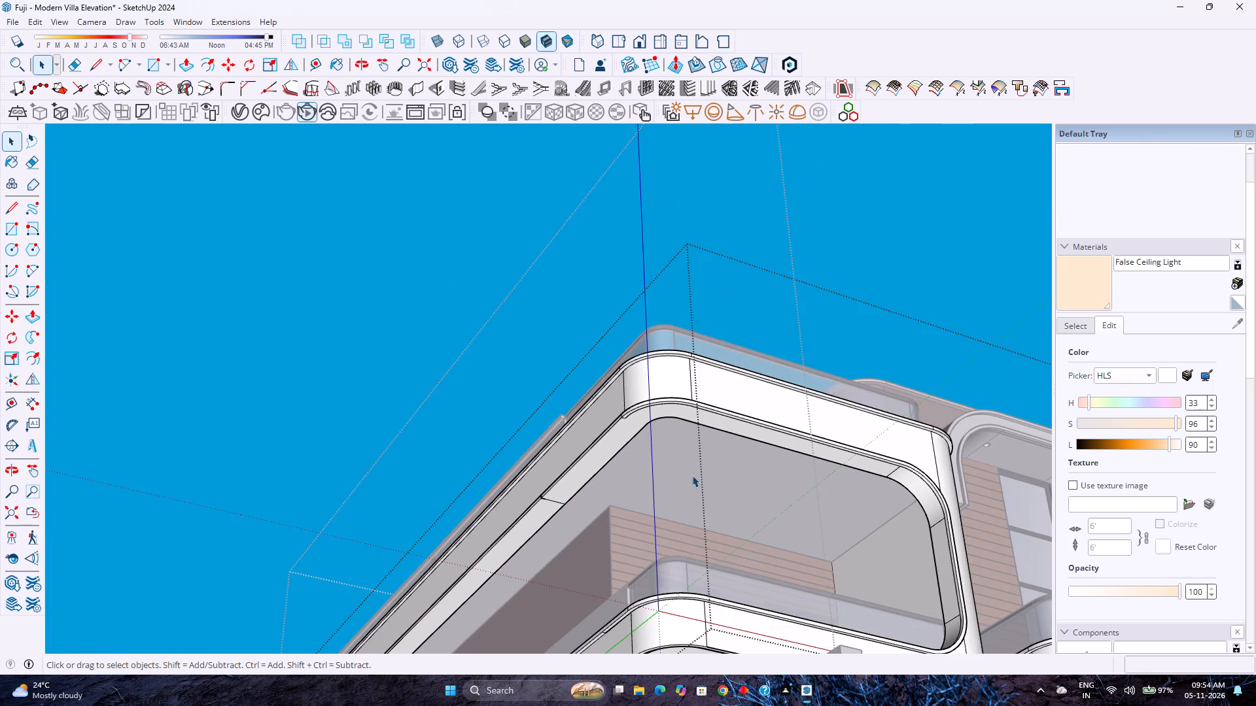
middle_click_drag(731, 475, 627, 521)
scroll(621, 526, "down", 8)
middle_click_drag(578, 549, 493, 501)
scroll(506, 513, "up", 4)
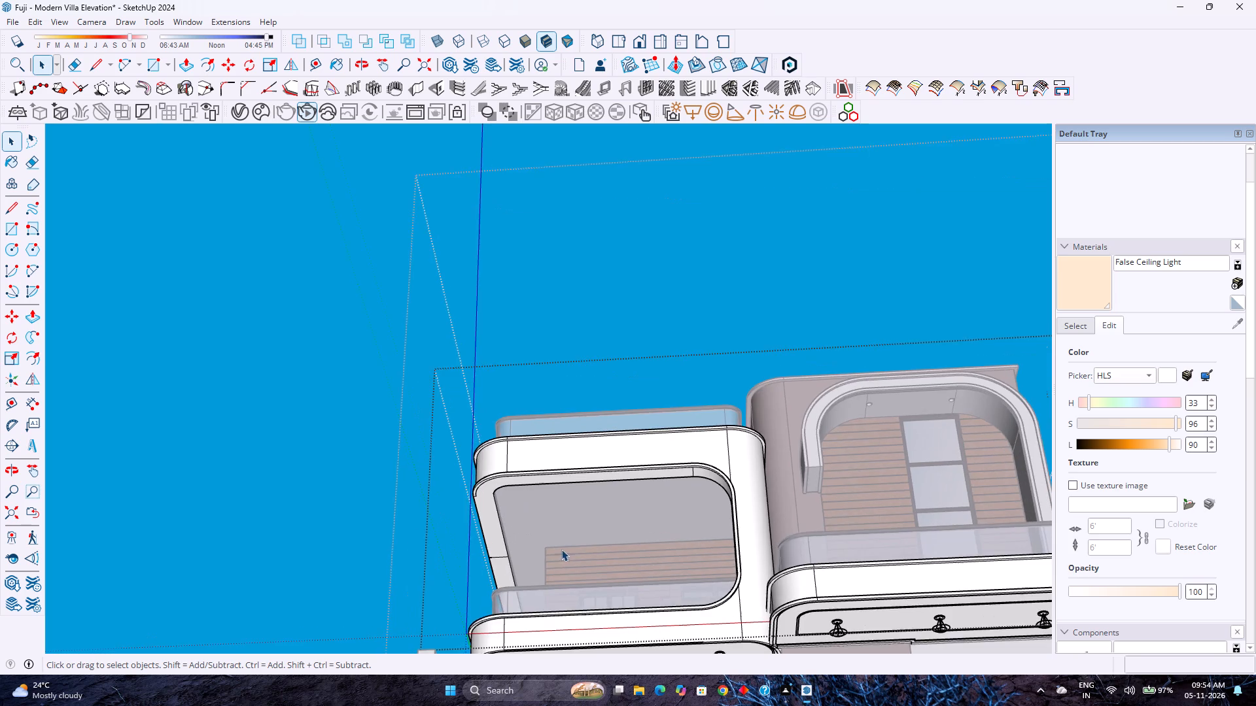
scroll(563, 539, "up", 4)
key("Escape")
left_click(563, 532)
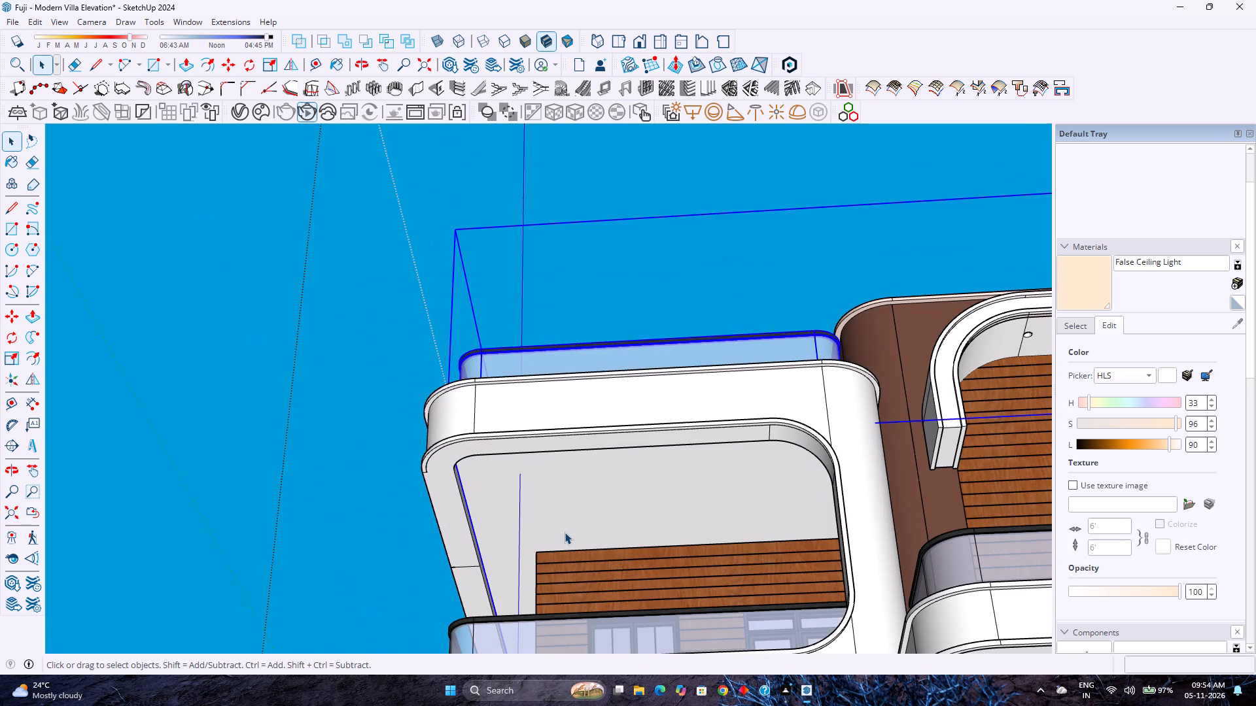
left_click(623, 513)
double_click(623, 511)
scroll(621, 510, "up", 2)
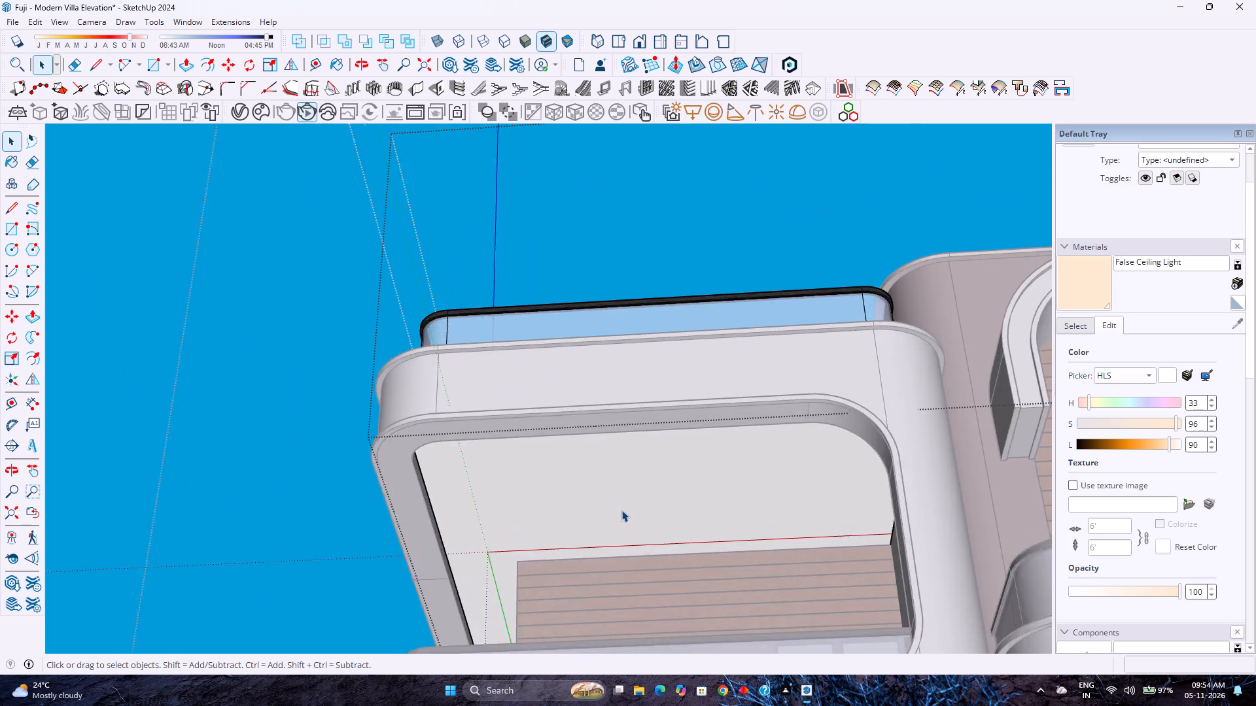
Examine the opened roof group's ceiling slab and its fit with the fascia from below, behind and the side.
middle_click_drag(621, 510, 850, 505)
middle_click(850, 505)
scroll(841, 505, "down", 4)
middle_click_drag(762, 543, 852, 483)
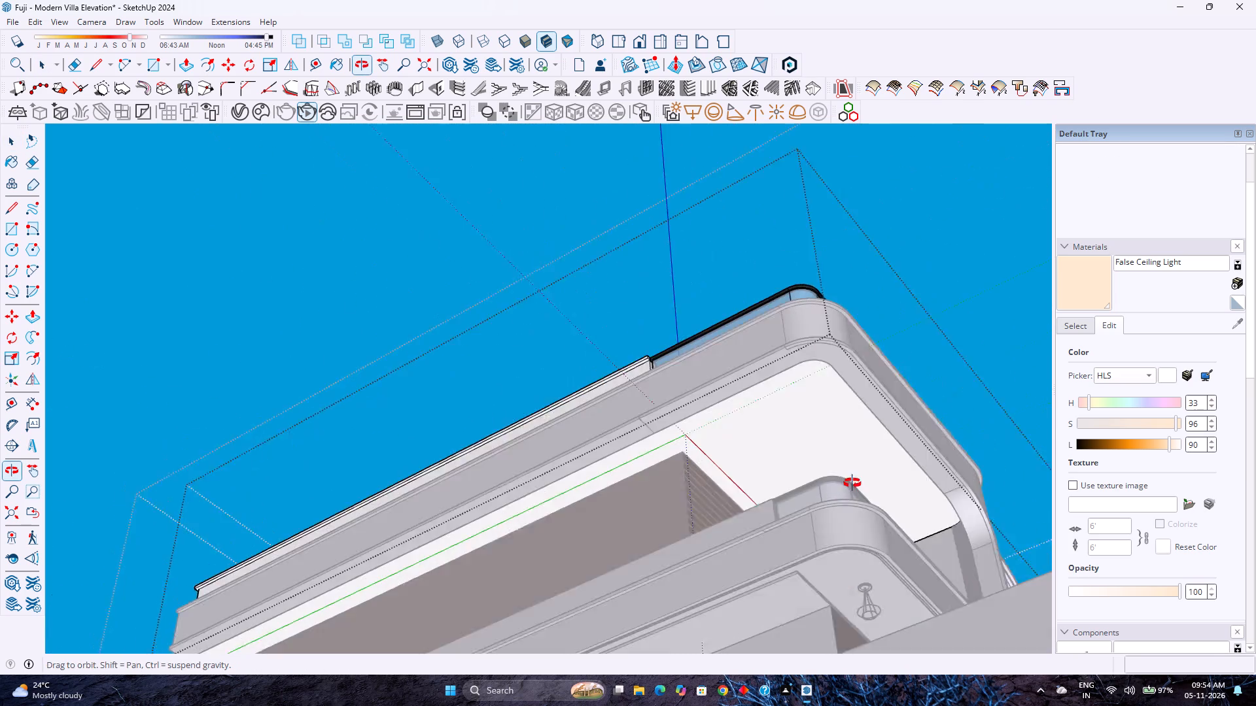
middle_click_drag(852, 483, 849, 483)
scroll(845, 483, "up", 1)
scroll(843, 482, "down", 5)
middle_click_drag(843, 482, 1049, 596)
middle_click(1049, 597)
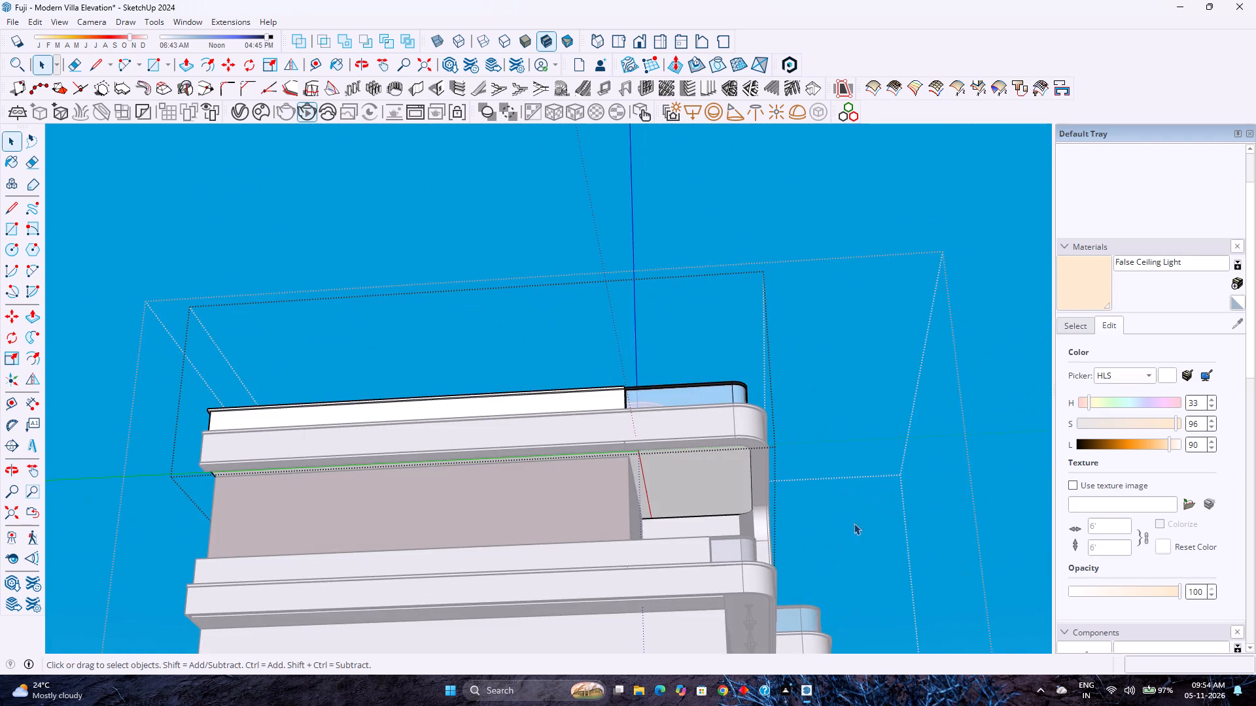
scroll(675, 499, "up", 4)
middle_click_drag(670, 511, 612, 503)
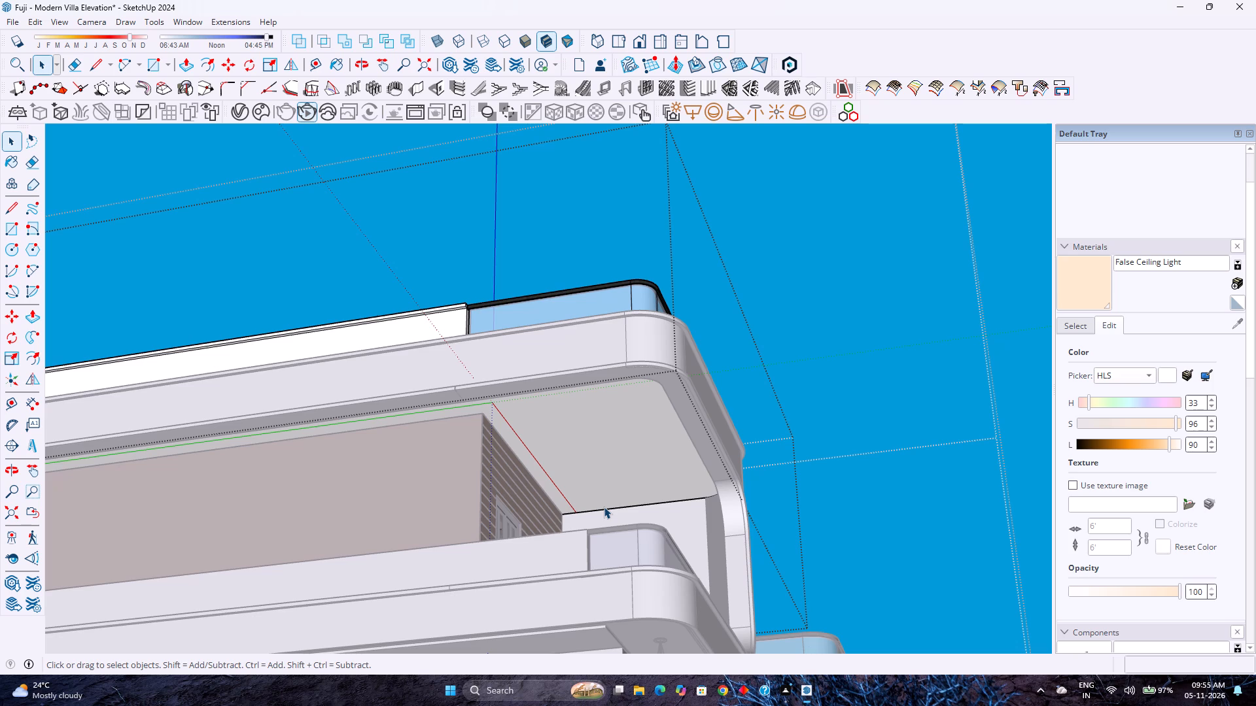
scroll(531, 378, "down", 7)
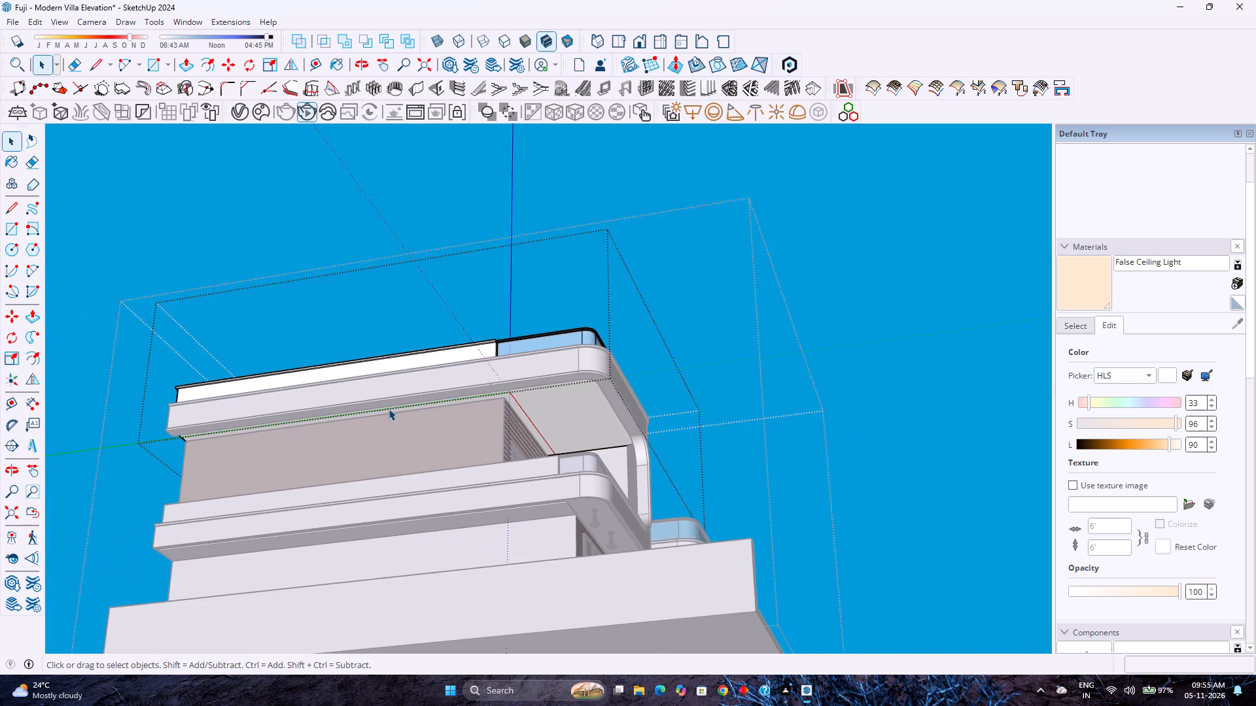
scroll(389, 409, "down", 3)
middle_click_drag(305, 428, 597, 494)
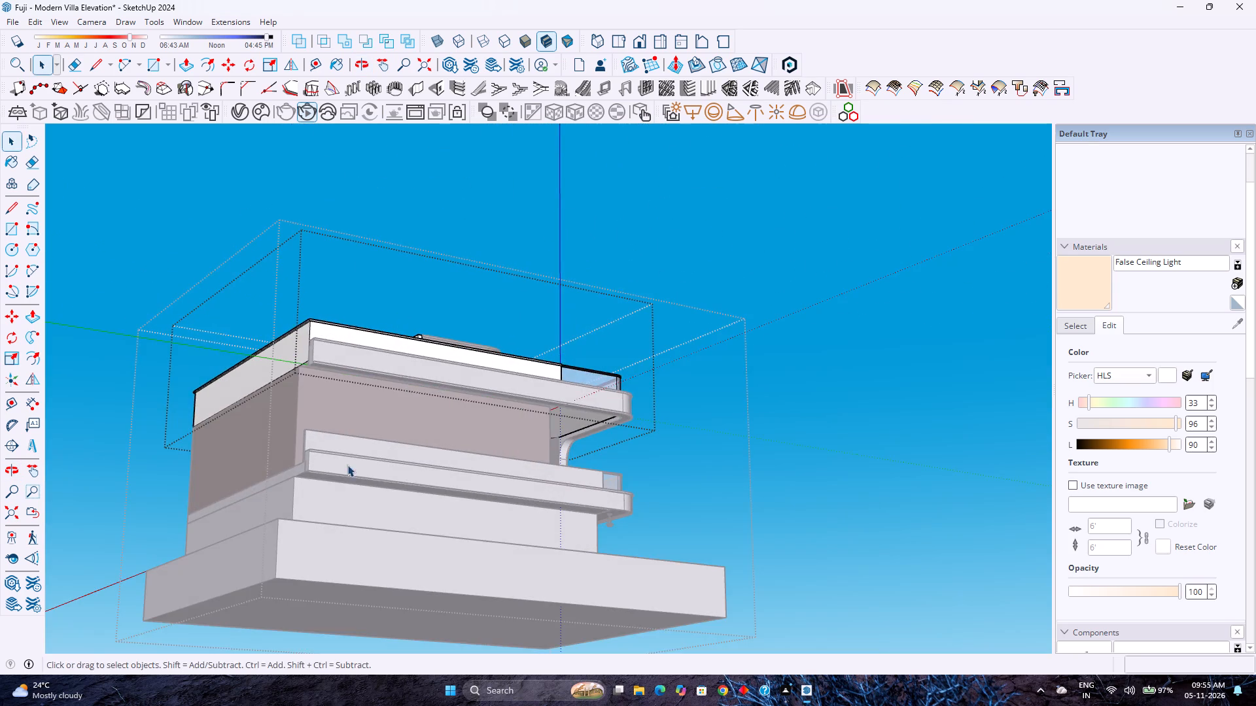
middle_click_drag(340, 460, 275, 499)
middle_click_drag(275, 499, 666, 526)
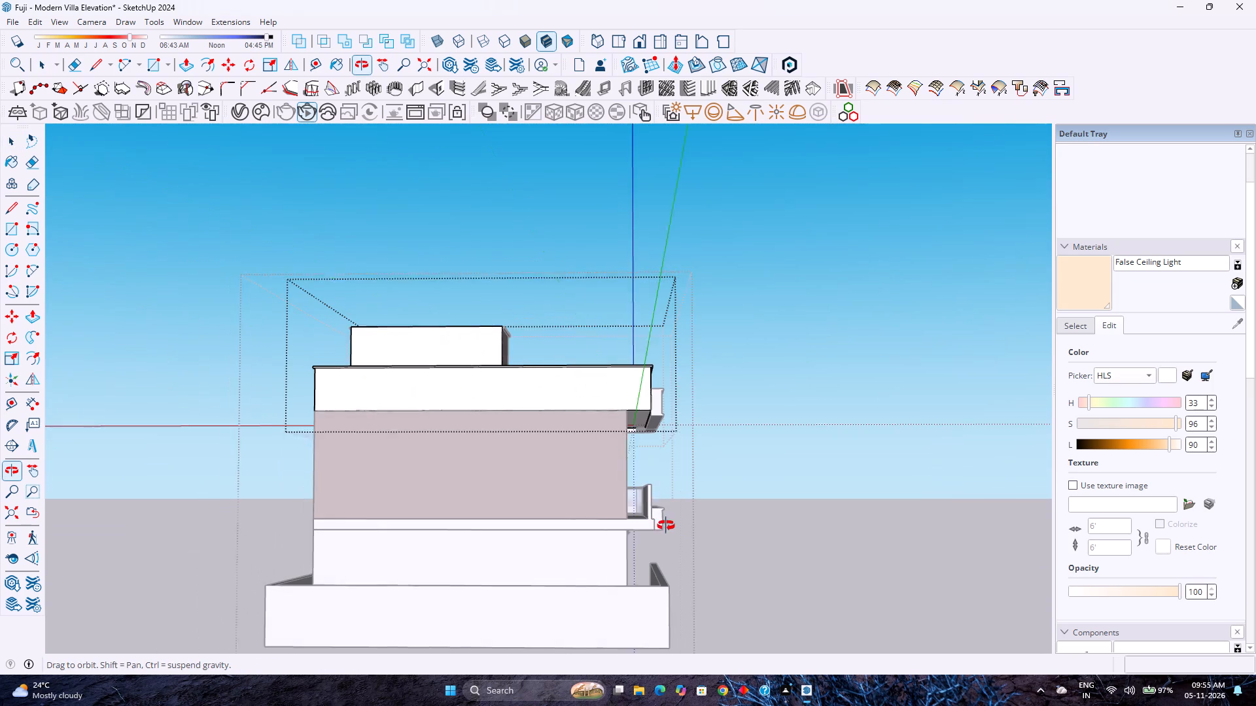
middle_click_drag(666, 526, 667, 526)
middle_click(667, 526)
scroll(724, 372, "up", 5)
scroll(701, 386, "down", 1)
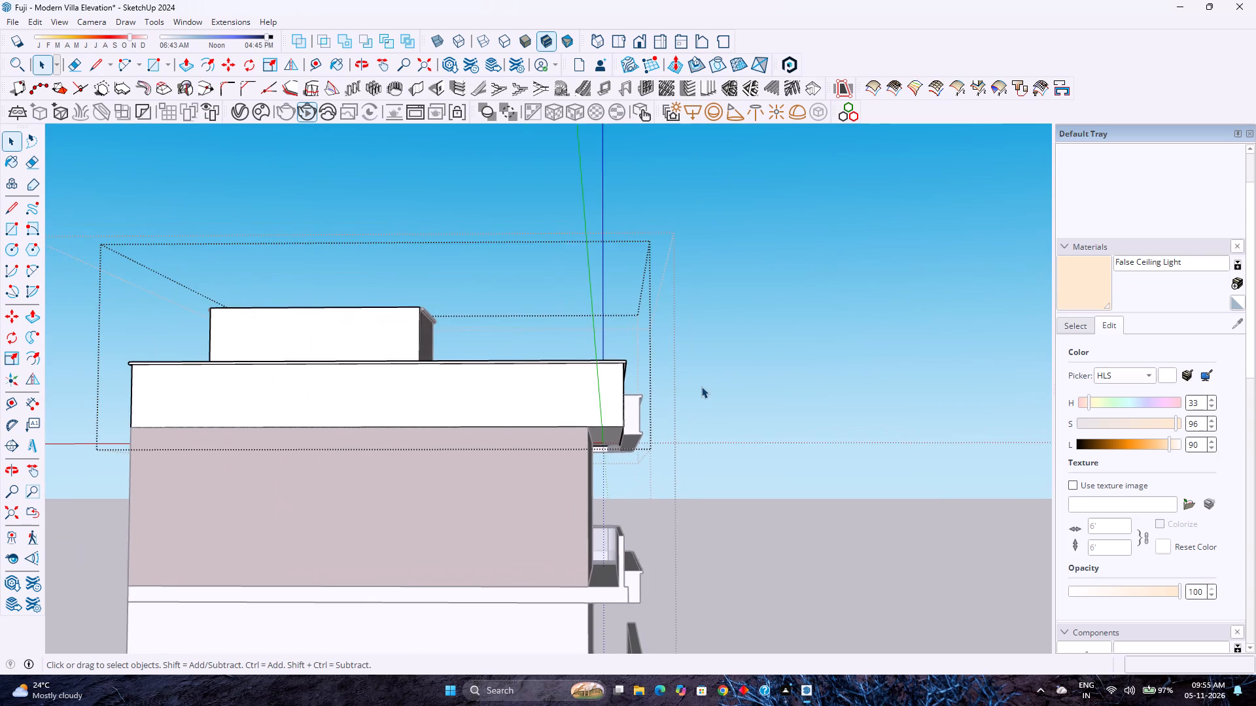
scroll(701, 388, "down", 6)
middle_click_drag(701, 398, 166, 424)
middle_click(166, 424)
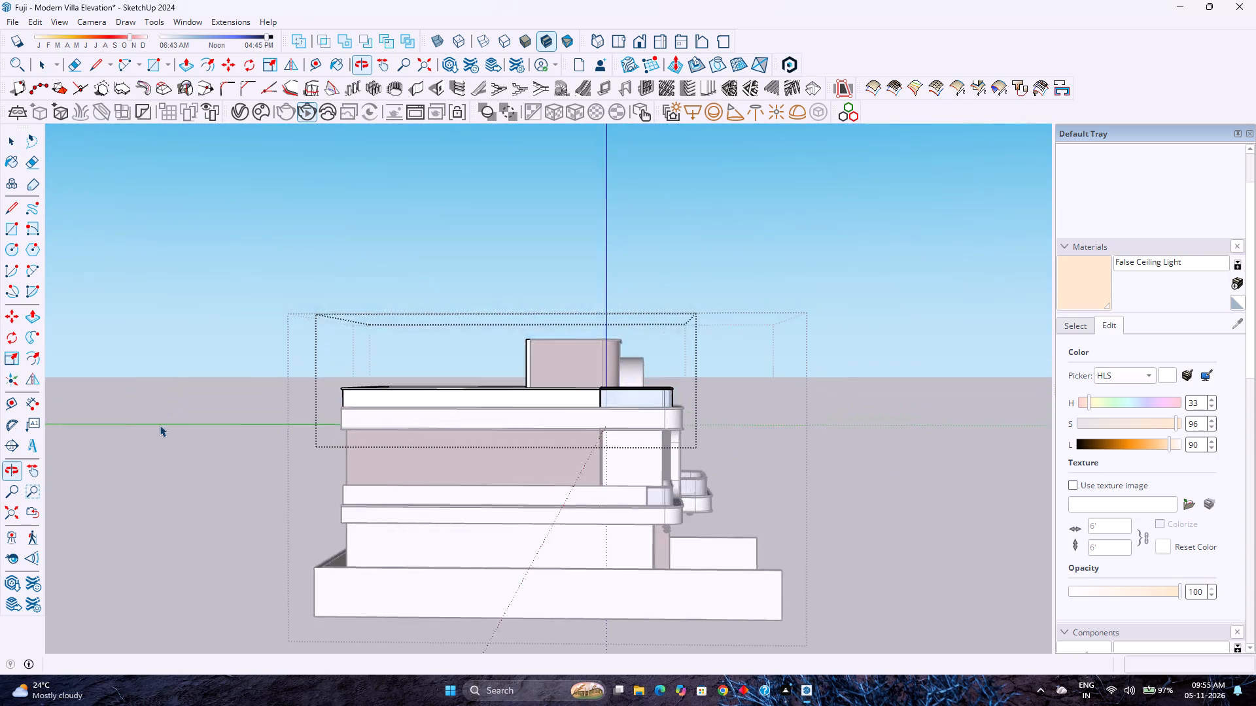
Examine the ceiling slab's underside around the upper balcony from the side, from below and from the front.
middle_click(159, 425)
middle_click(159, 425)
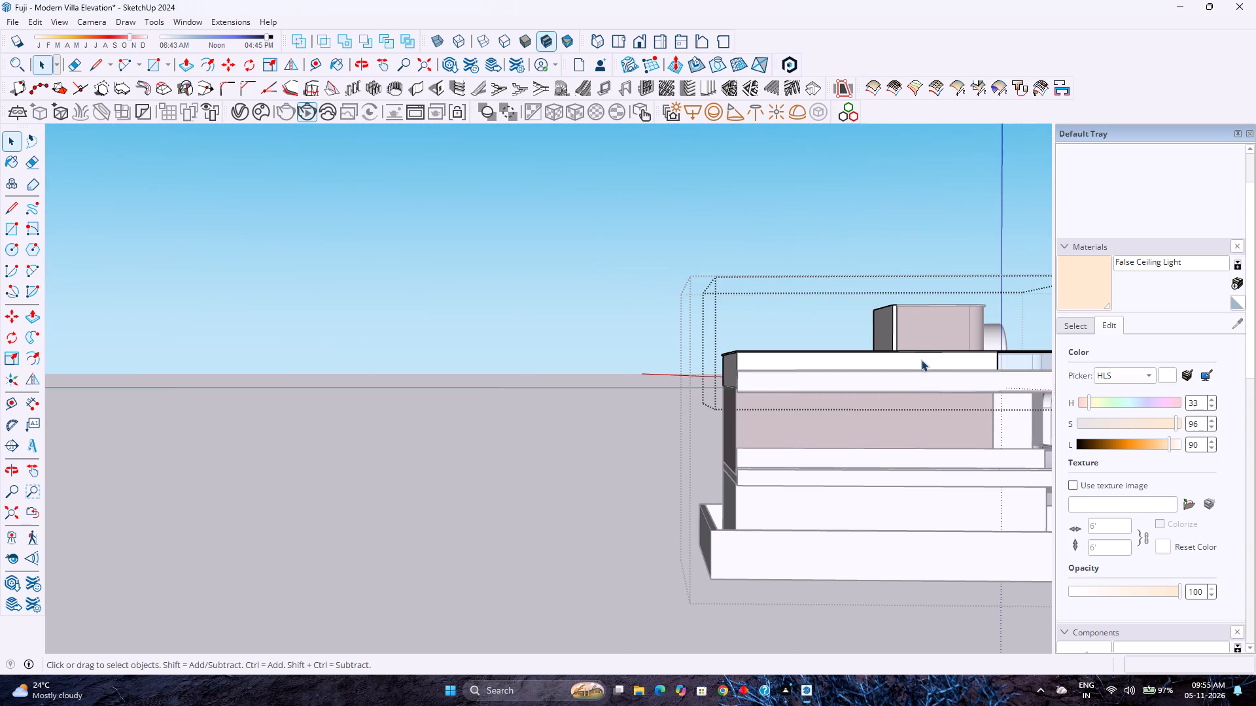
middle_click_drag(890, 371, 472, 383, "shift")
middle_click(472, 383, "shift")
scroll(834, 360, "up", 5)
middle_click_drag(776, 427, 711, 397)
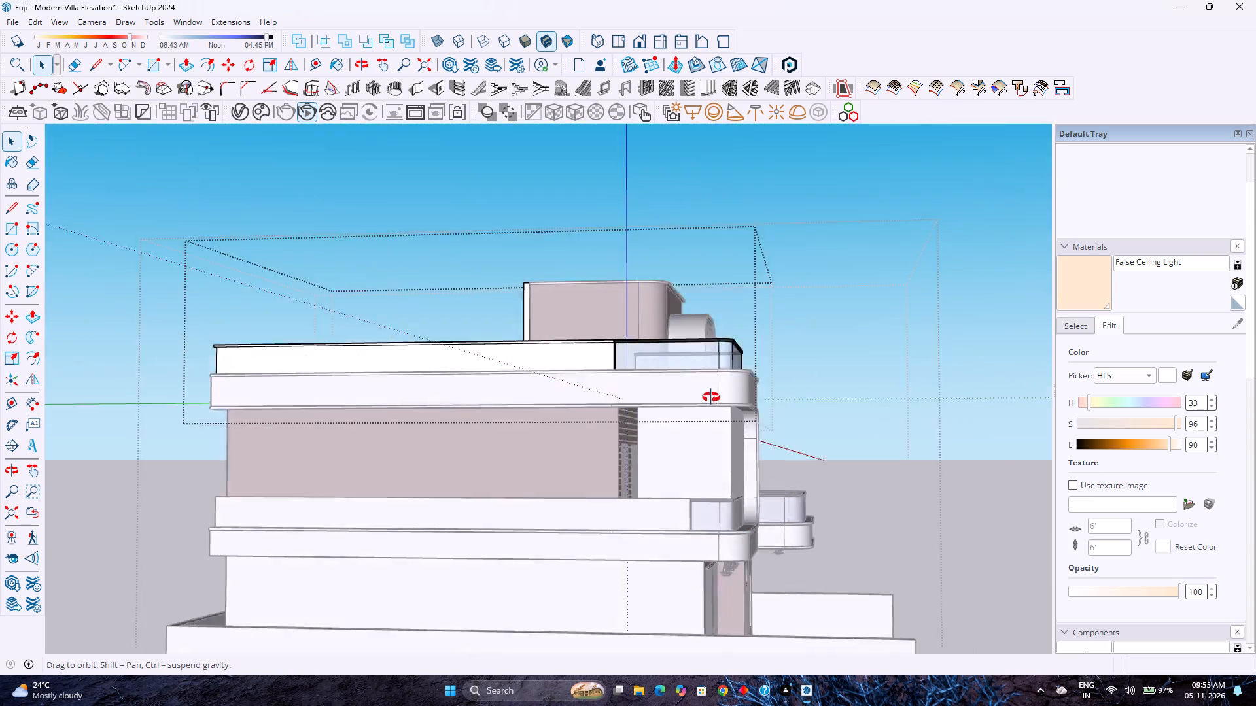
middle_click_drag(711, 397, 462, 357)
middle_click(462, 357)
middle_click(462, 357)
middle_click_drag(453, 350, 542, 383, "shift")
scroll(645, 386, "up", 6)
middle_click_drag(605, 421, 604, 421)
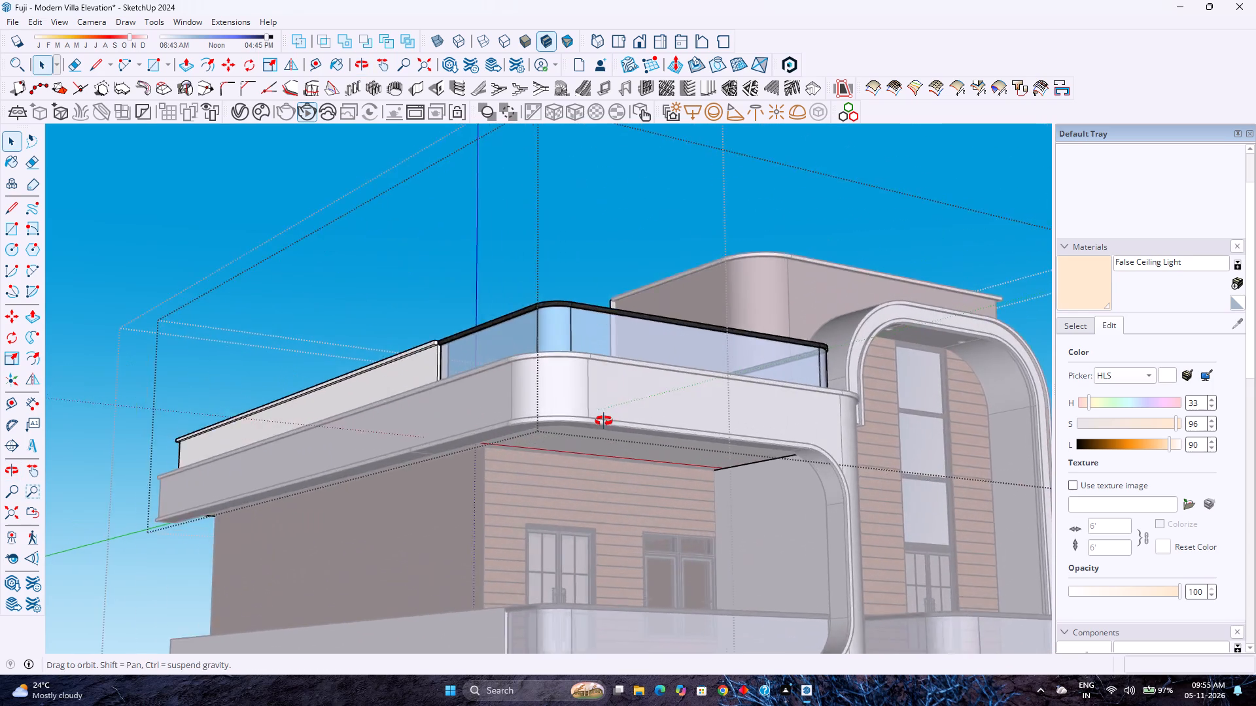
middle_click_drag(604, 421, 476, 345)
middle_click_drag(393, 339, 489, 414, "shift")
middle_click(489, 414, "shift")
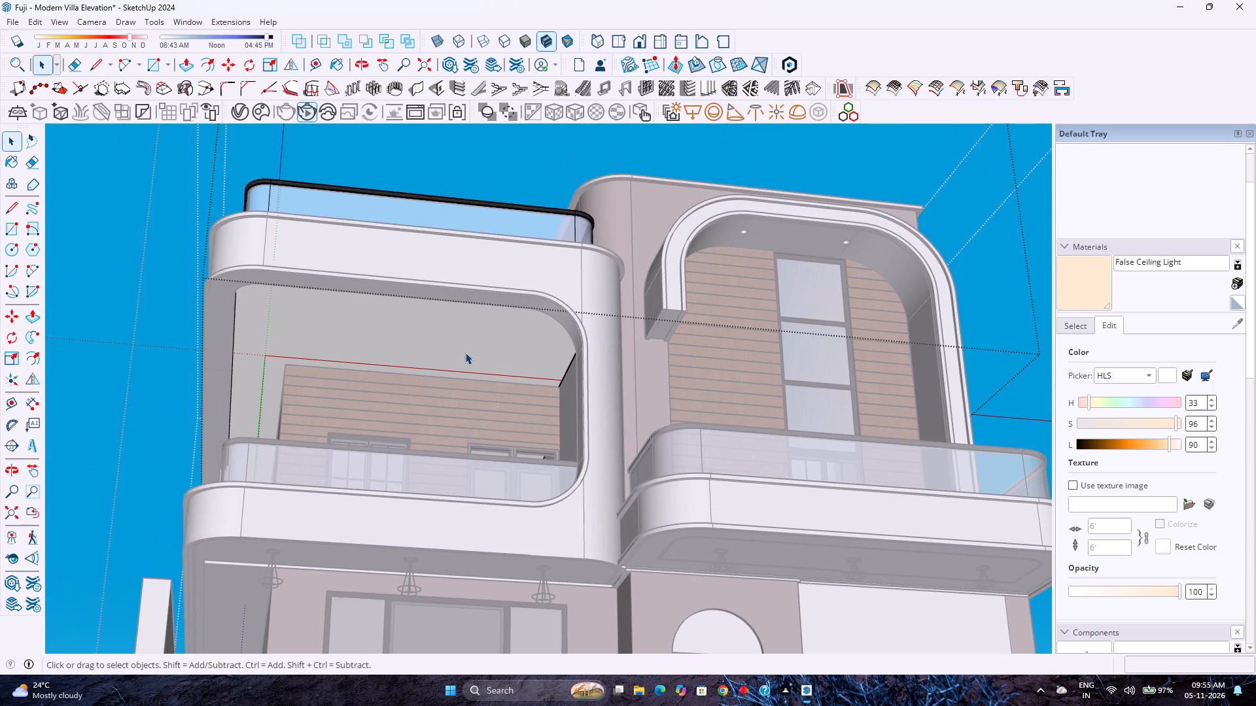
scroll(464, 348, "up", 4)
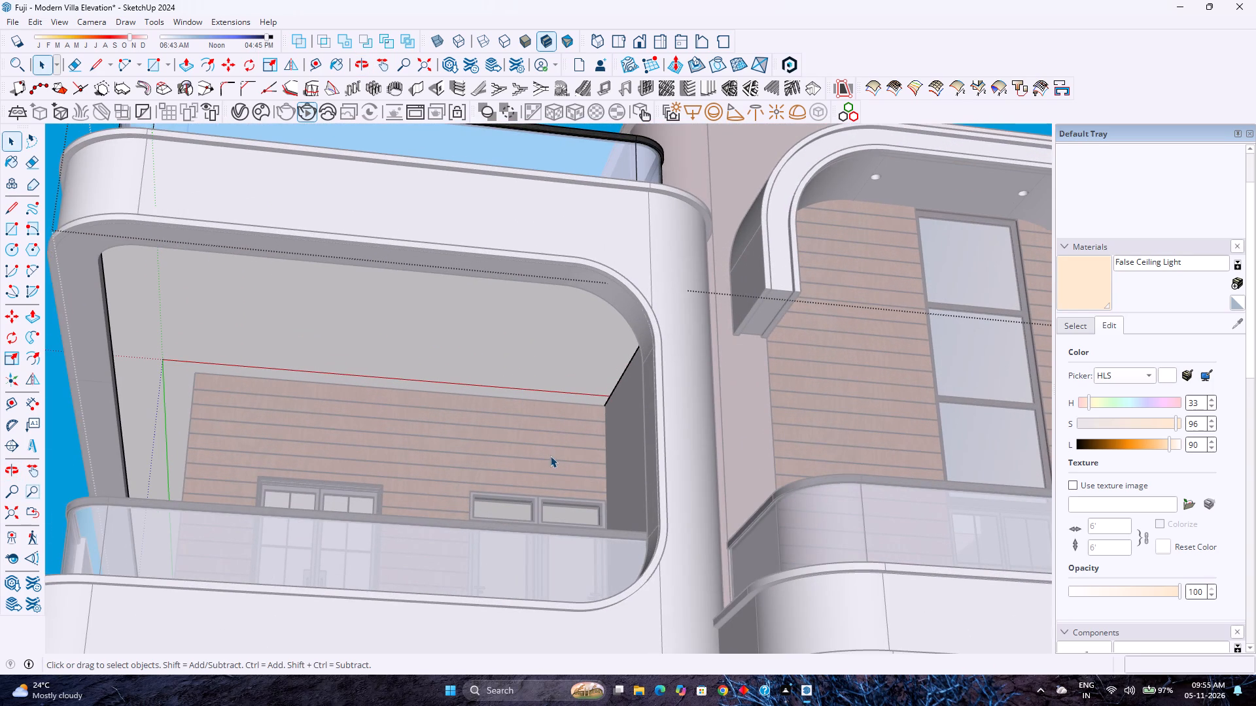
Draw a 14' 3" line along the red axis across the balcony ceiling, following the timber-clad wall's top to the slab's outer edge.
key("l")
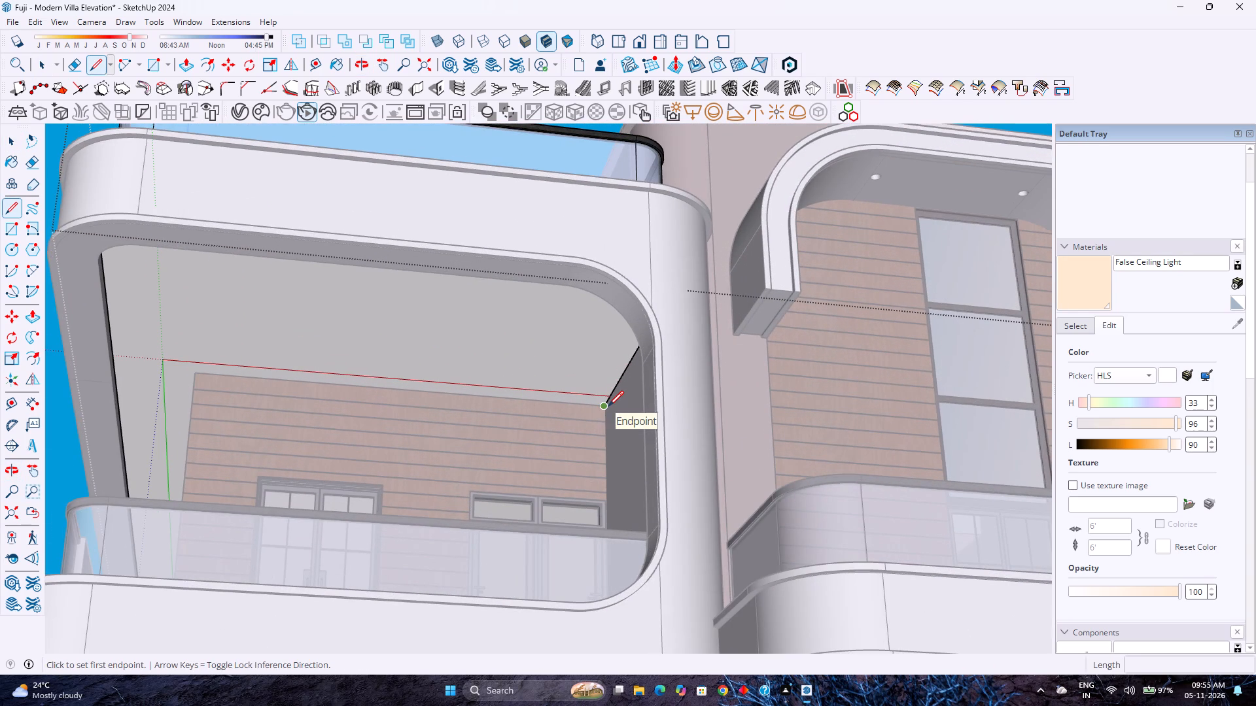
scroll(608, 406, "up", 14)
scroll(595, 403, "up", 8)
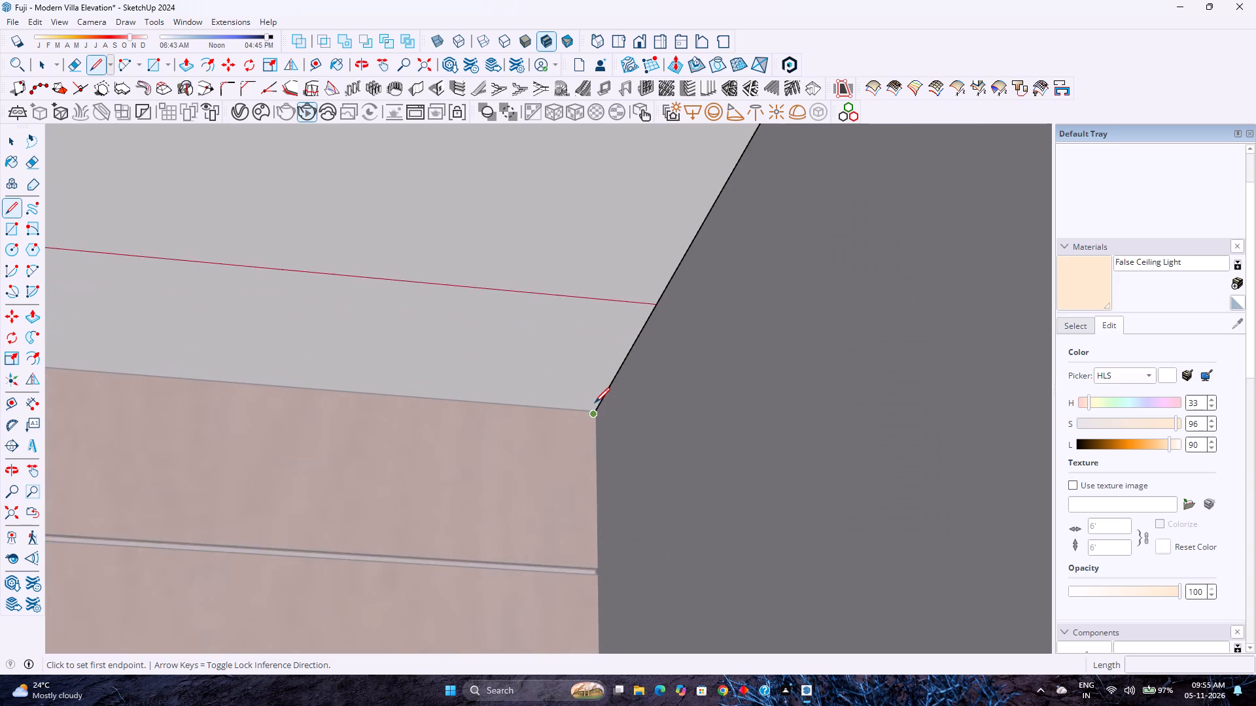
scroll(595, 403, "up", 16)
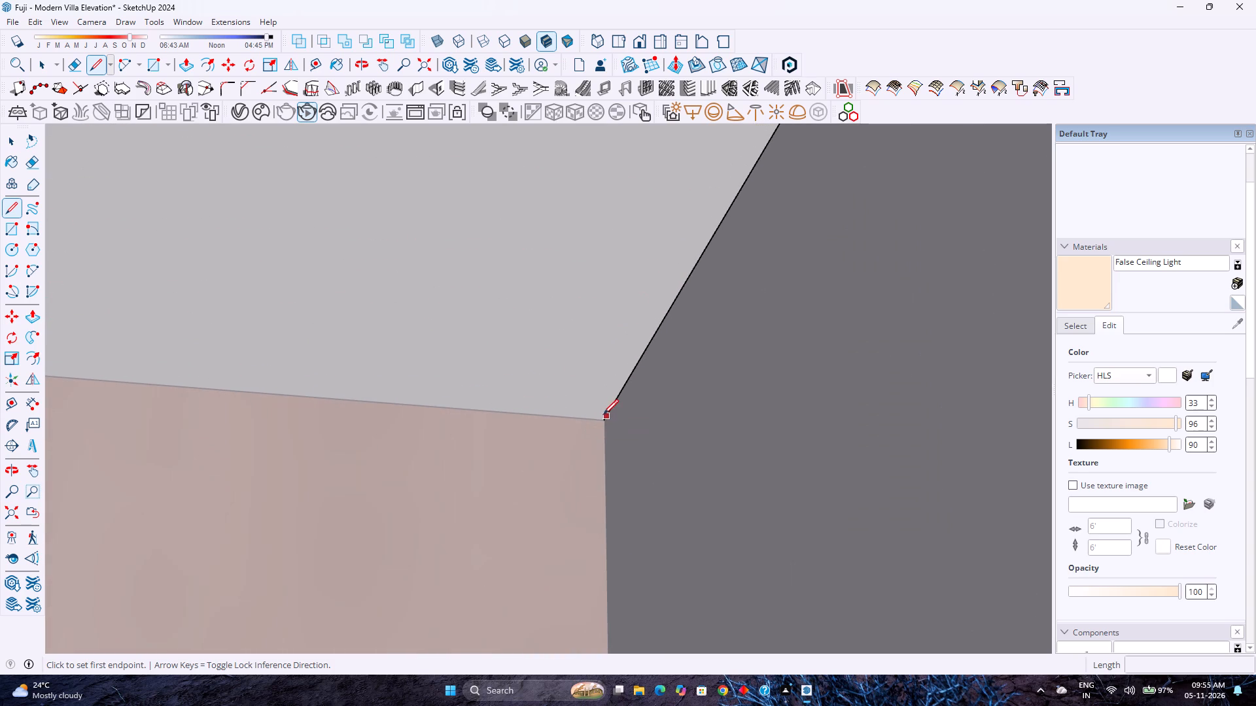
left_click(603, 418)
scroll(475, 406, "down", 11)
middle_click_drag(478, 401, 855, 433, "shift")
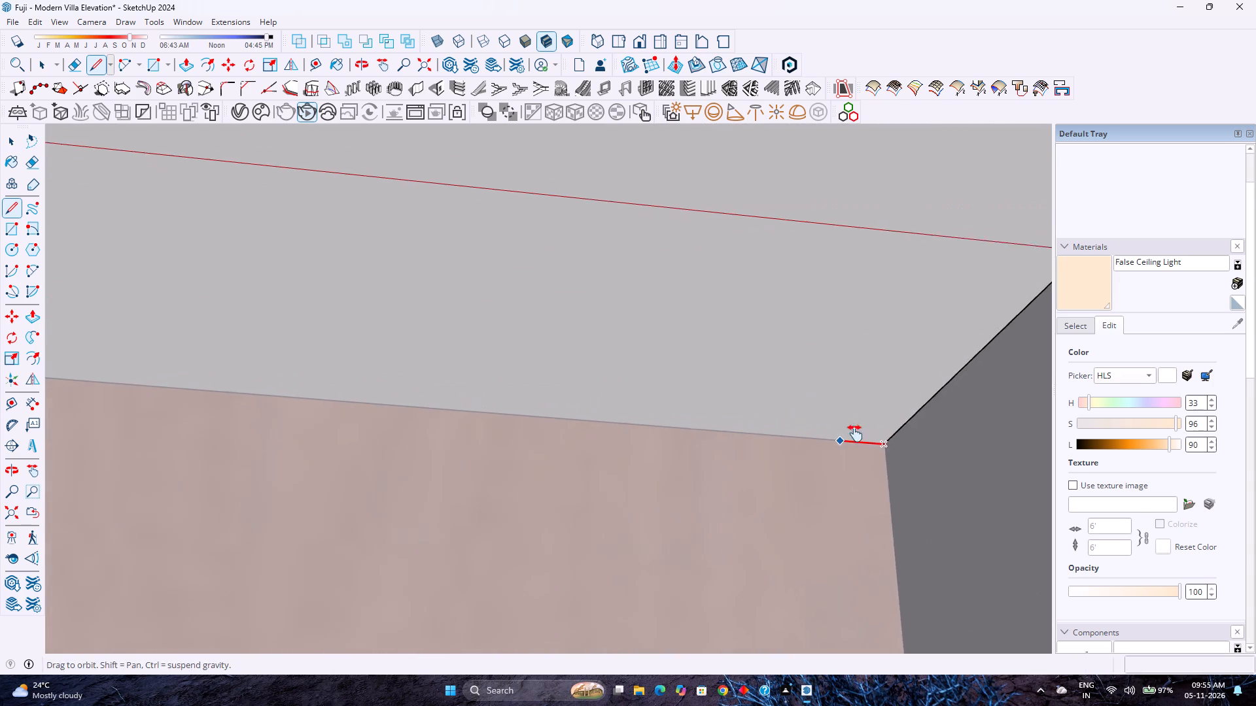
middle_click_drag(855, 433, 858, 433, "shift")
scroll(855, 422, "down", 16)
scroll(854, 414, "down", 11)
scroll(854, 414, "up", 1)
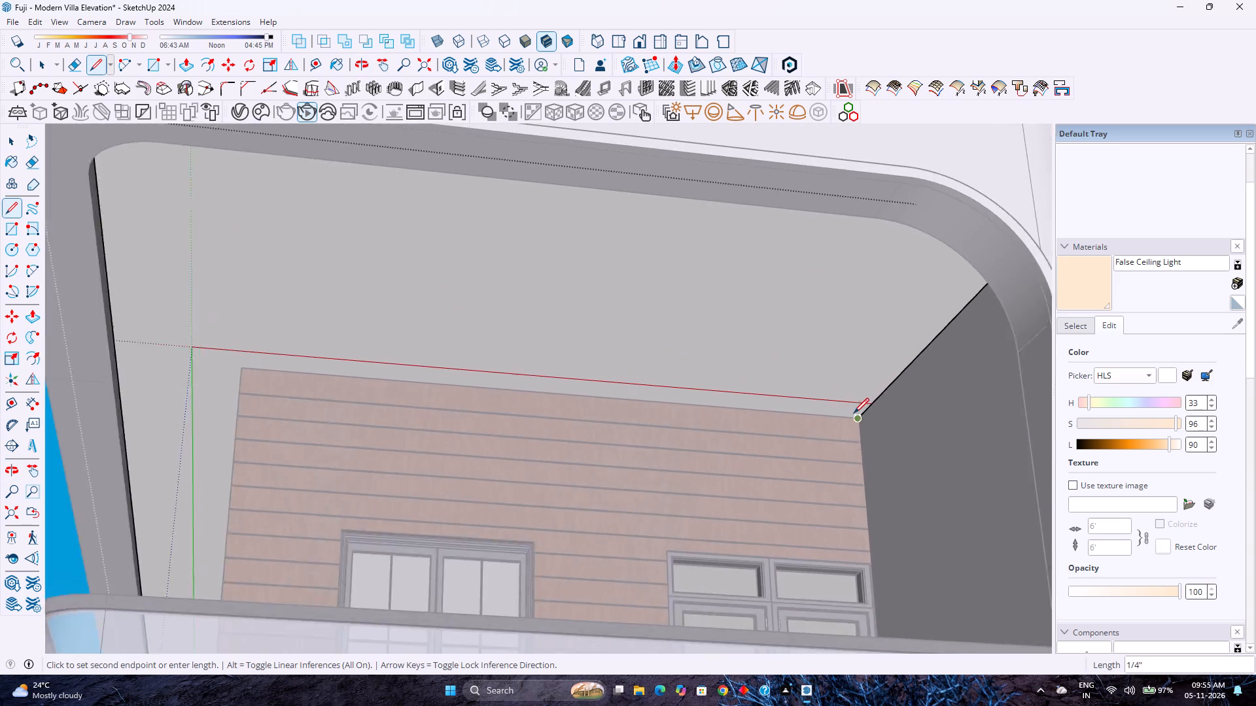
scroll(854, 413, "down", 3)
scroll(475, 388, "up", 2)
middle_click_drag(475, 388, 444, 407)
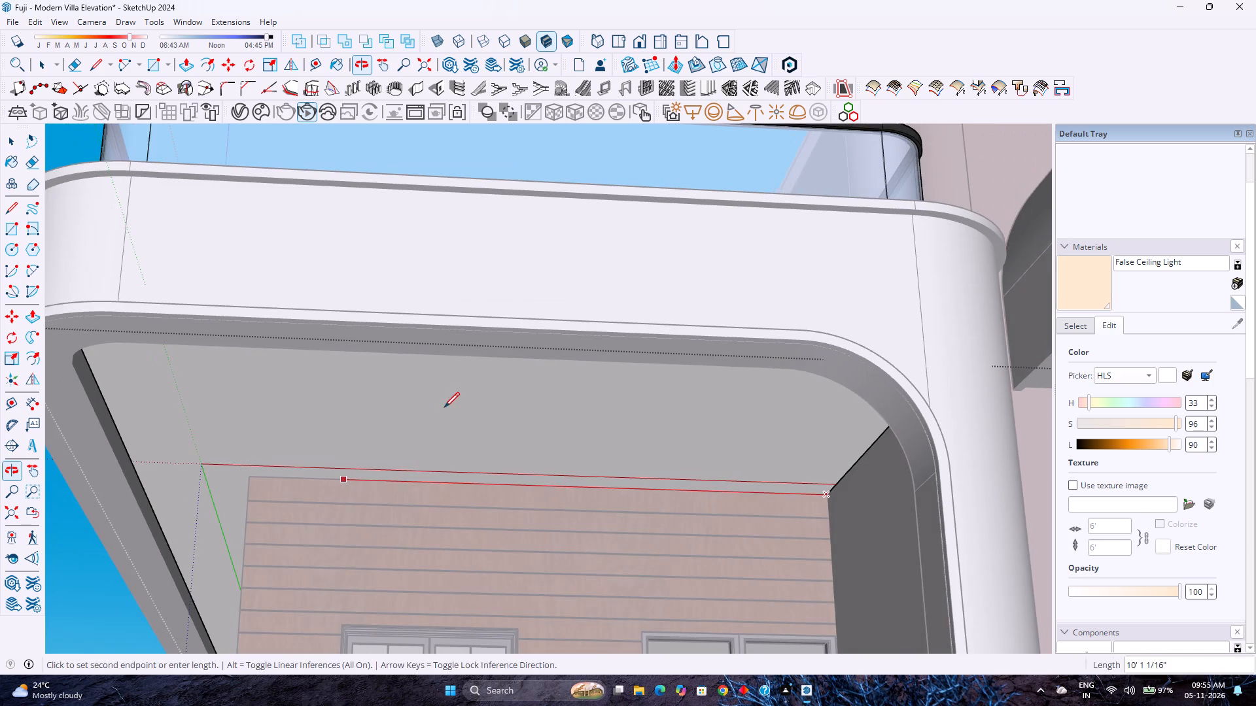
middle_click_drag(438, 411, 576, 321, "shift")
key("Right")
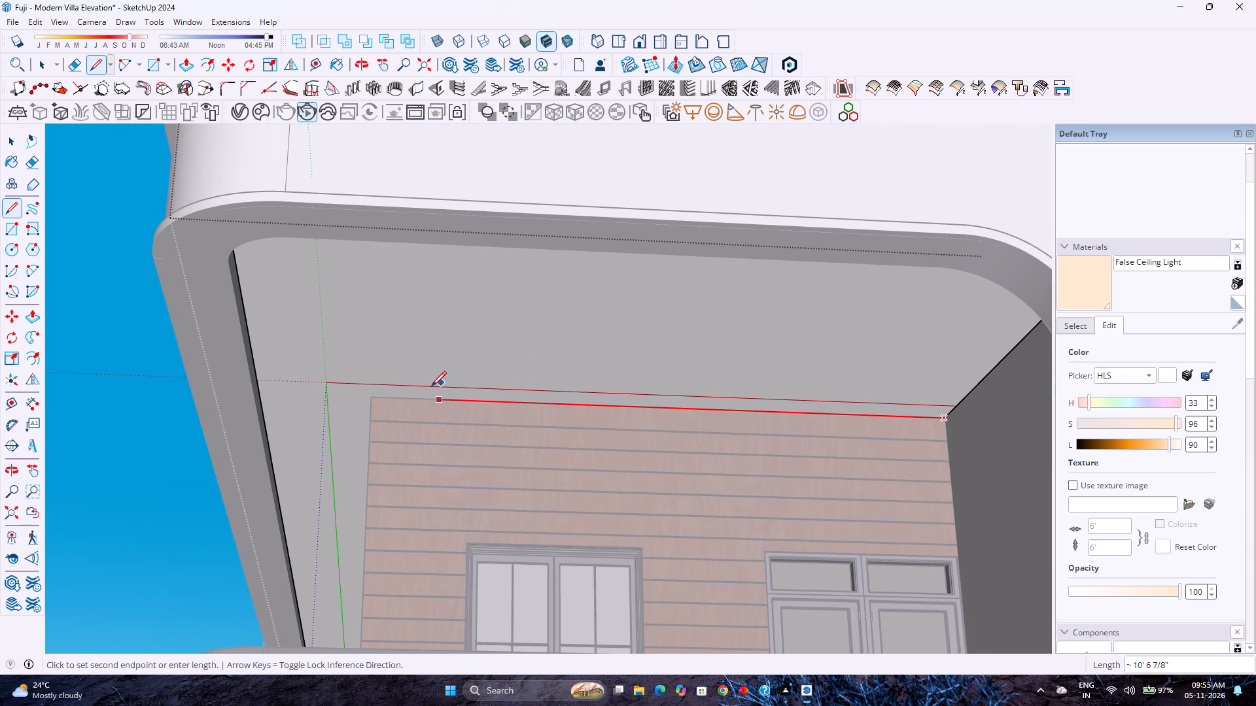
left_click(252, 408)
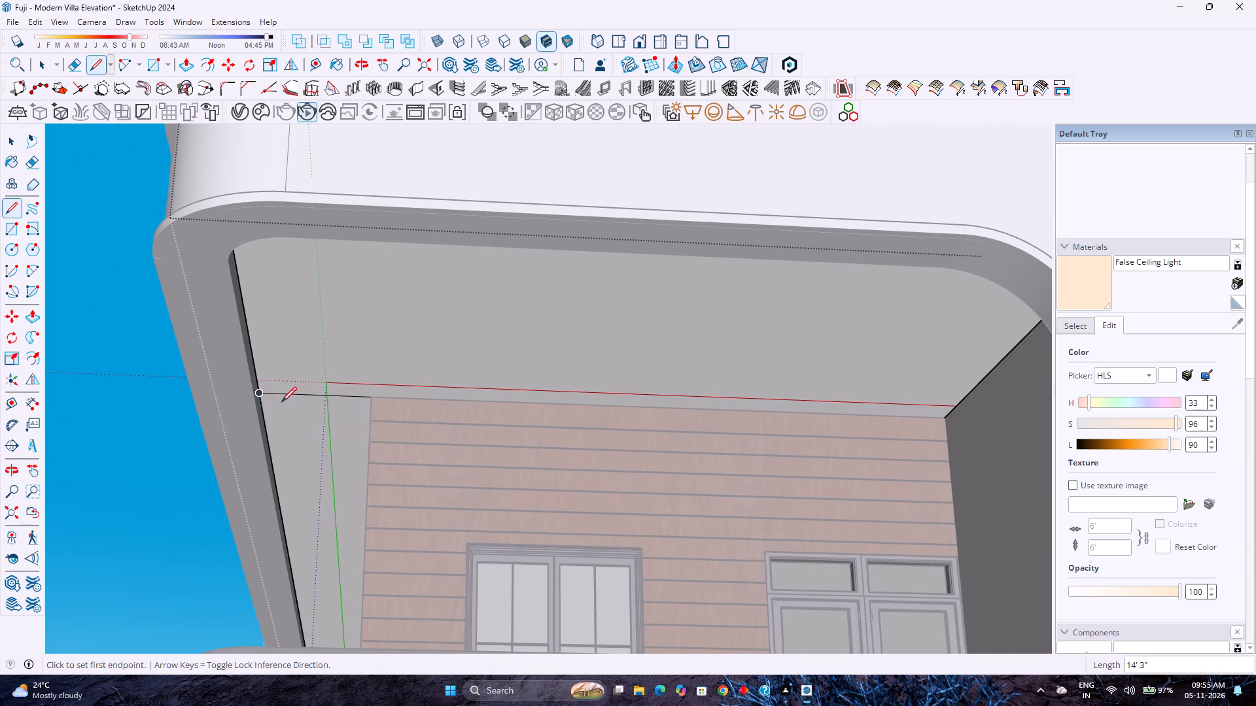
Draw an edge about 29' long on the ceiling's underside, from the slab's rear corner along the side wall to the timber wall's corner.
middle_click_drag(292, 397, 316, 369)
scroll(316, 369, "down", 5)
middle_click_drag(322, 371, 343, 354)
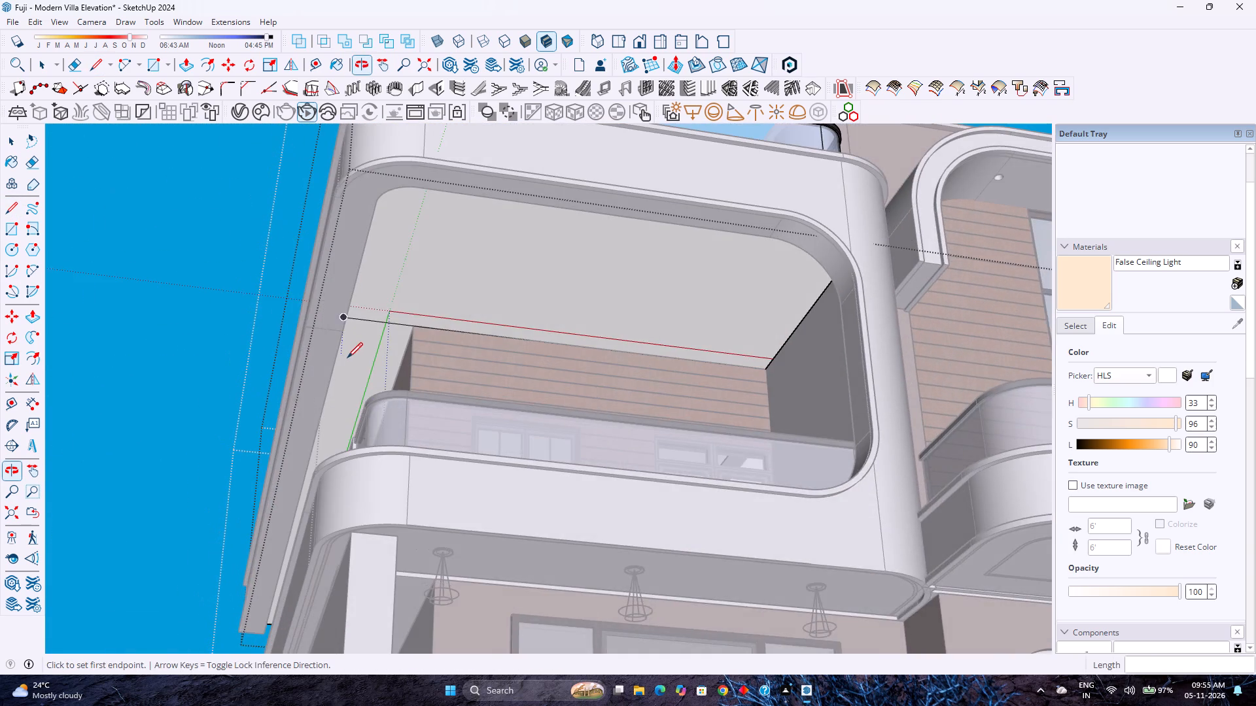
scroll(351, 358, "down", 1)
middle_click_drag(443, 325, 358, 437, "shift")
middle_click(358, 438, "shift")
middle_click_drag(406, 446, 450, 406)
middle_click(450, 406)
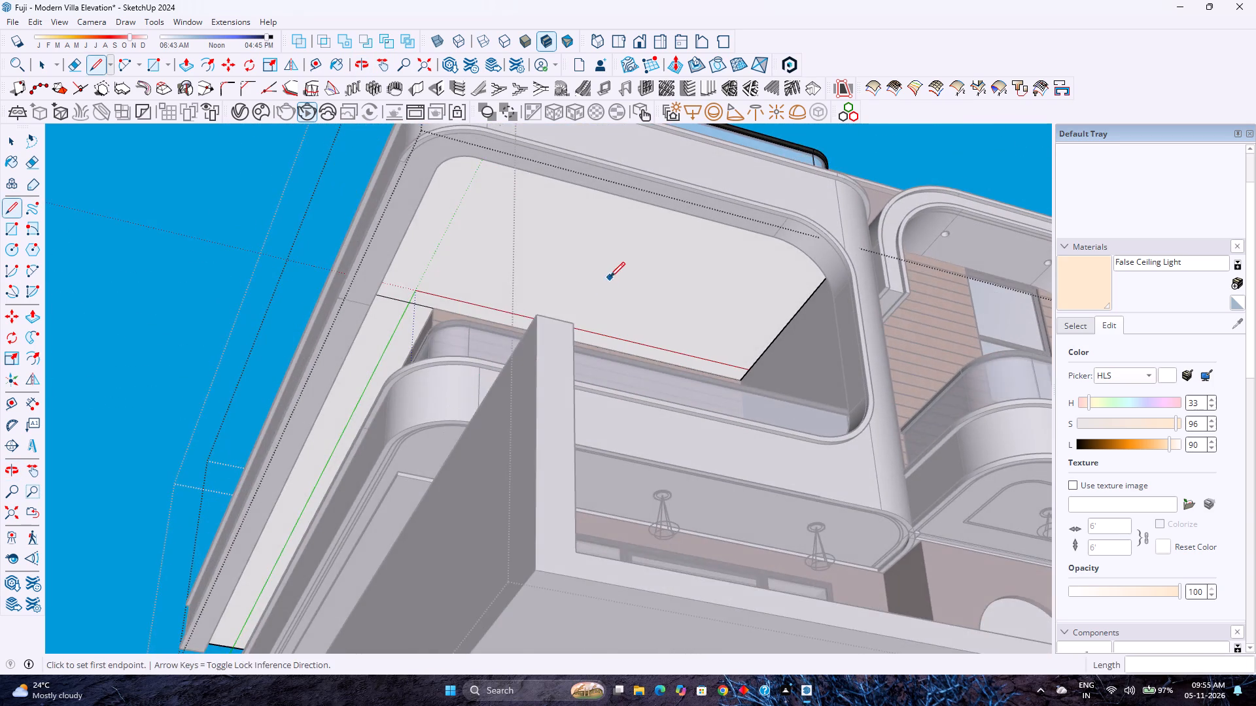
middle_click_drag(610, 277, 519, 337, "shift")
scroll(345, 374, "down", 5)
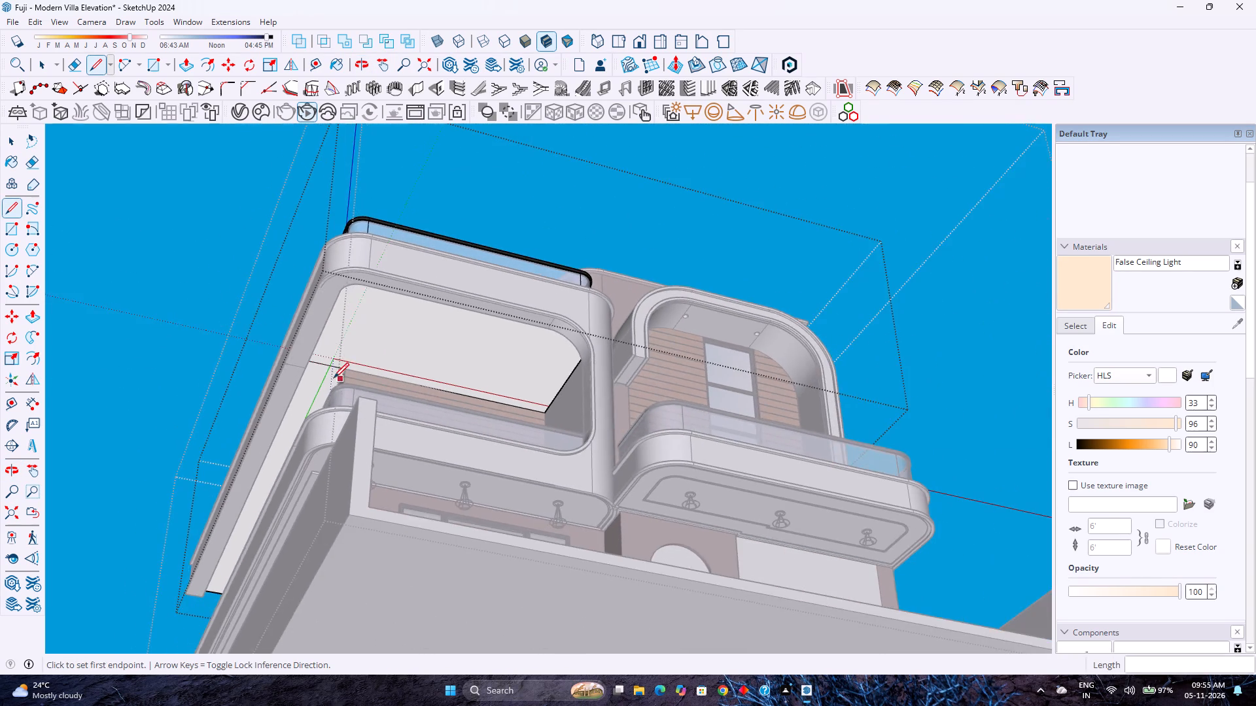
middle_click_drag(334, 382, 406, 405)
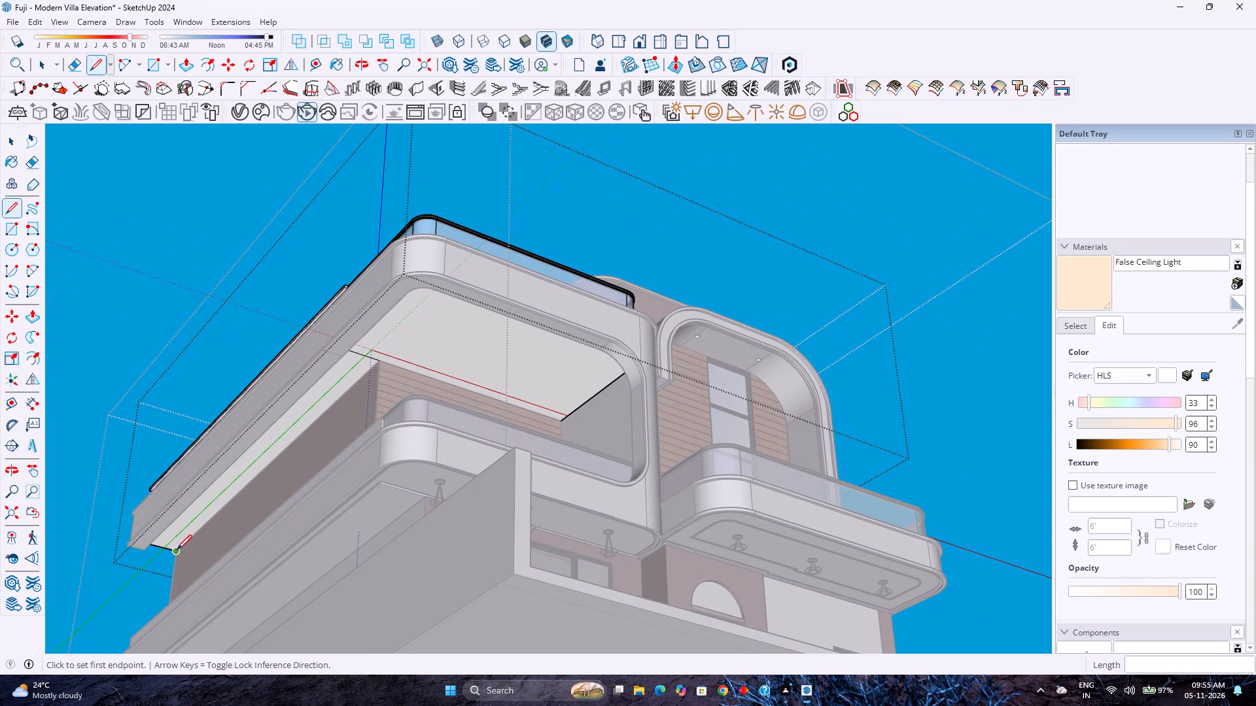
left_click(177, 550)
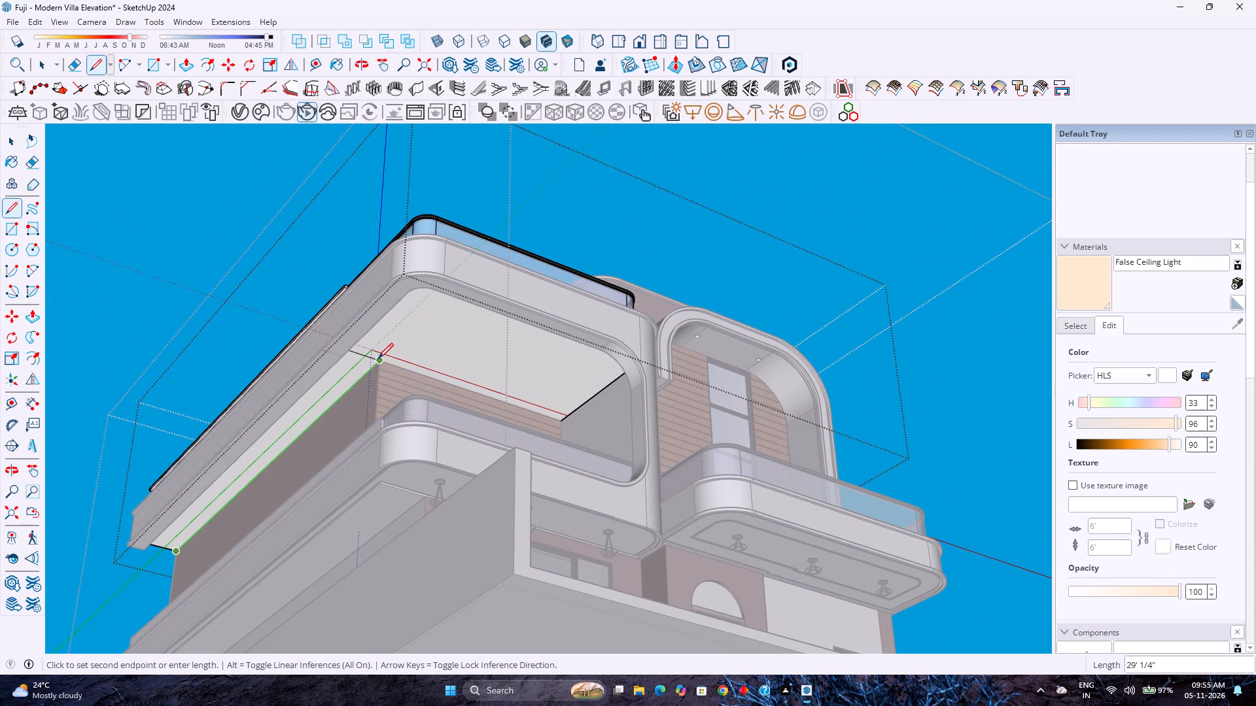
left_click(377, 362)
Erase the short leftover edge on the ceiling between the timber wall's corner and the slab's outer edge.
scroll(375, 362, "up", 15)
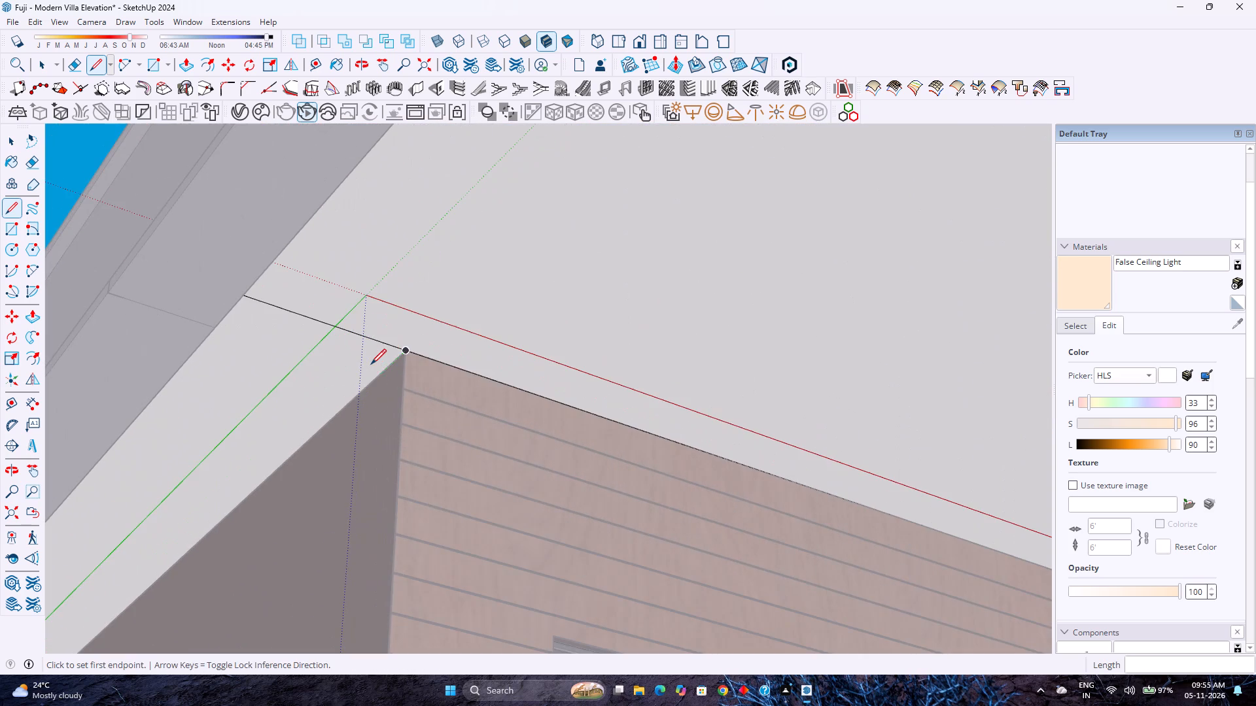
key("e")
left_click(362, 339)
left_click(365, 337)
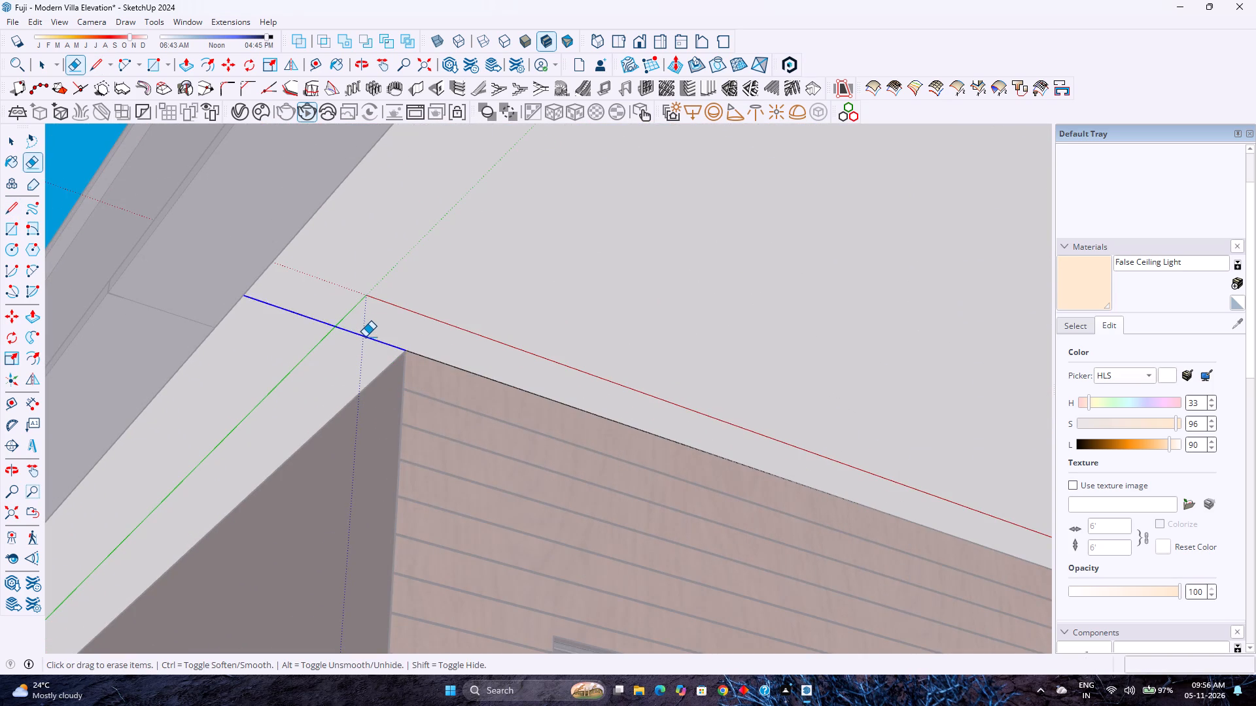
Copy the L-shaped overhanging ceiling face 20' outward from the villa along the red axis.
scroll(365, 337, "down", 5)
key("space")
scroll(431, 320, "down", 11)
left_click(512, 312)
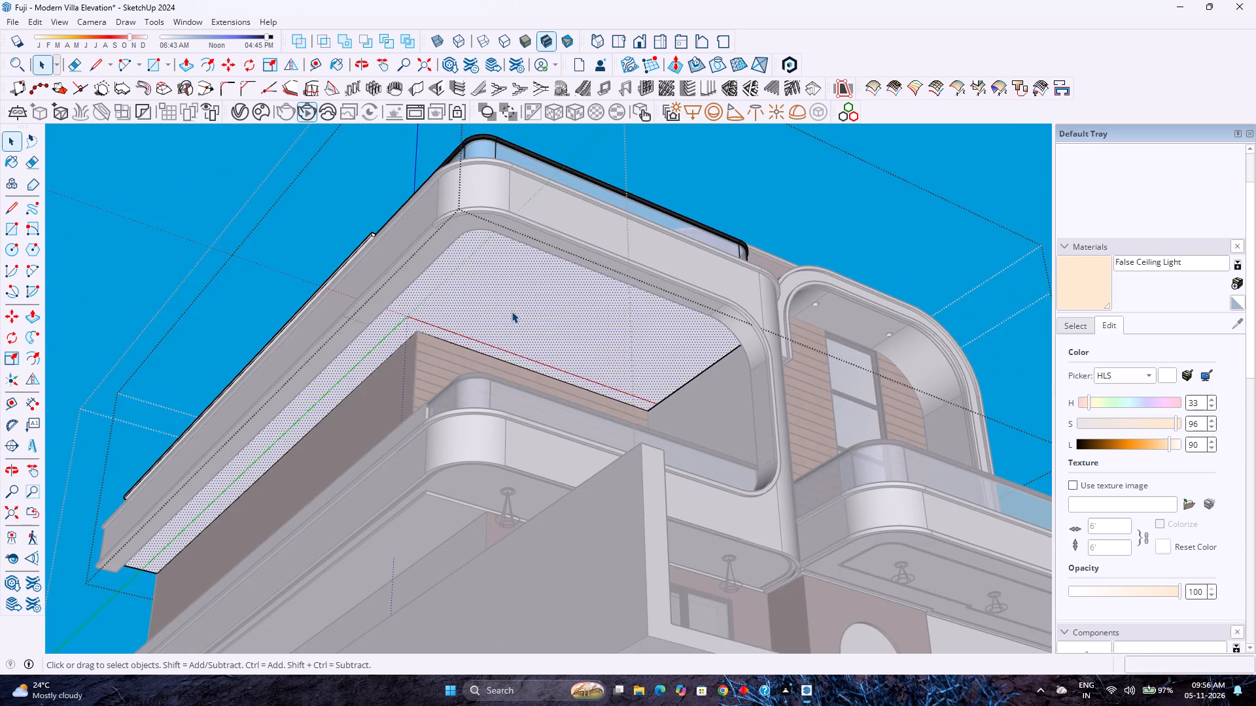
scroll(558, 316, "up", 1)
middle_click_drag(558, 317, 600, 445)
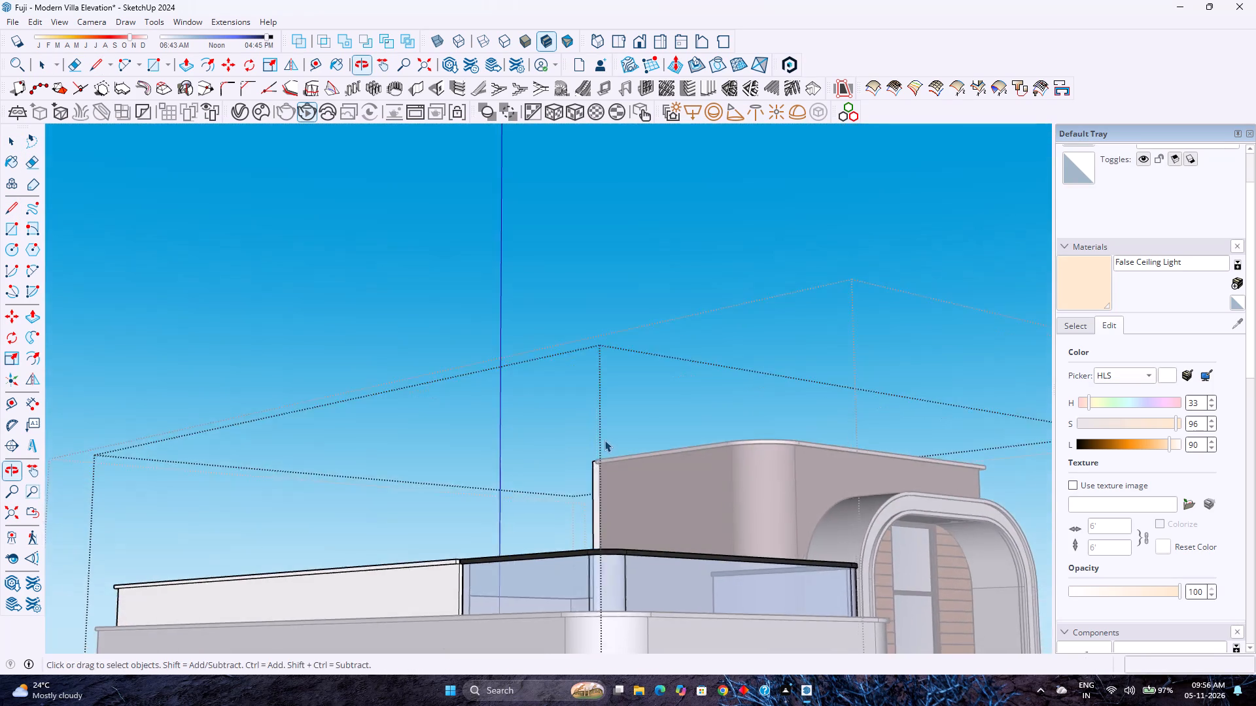
scroll(606, 438, "down", 5)
middle_click_drag(671, 494, 533, 405, "shift")
middle_click(530, 405, "shift")
scroll(584, 425, "down", 4)
middle_click_drag(642, 428, 137, 549)
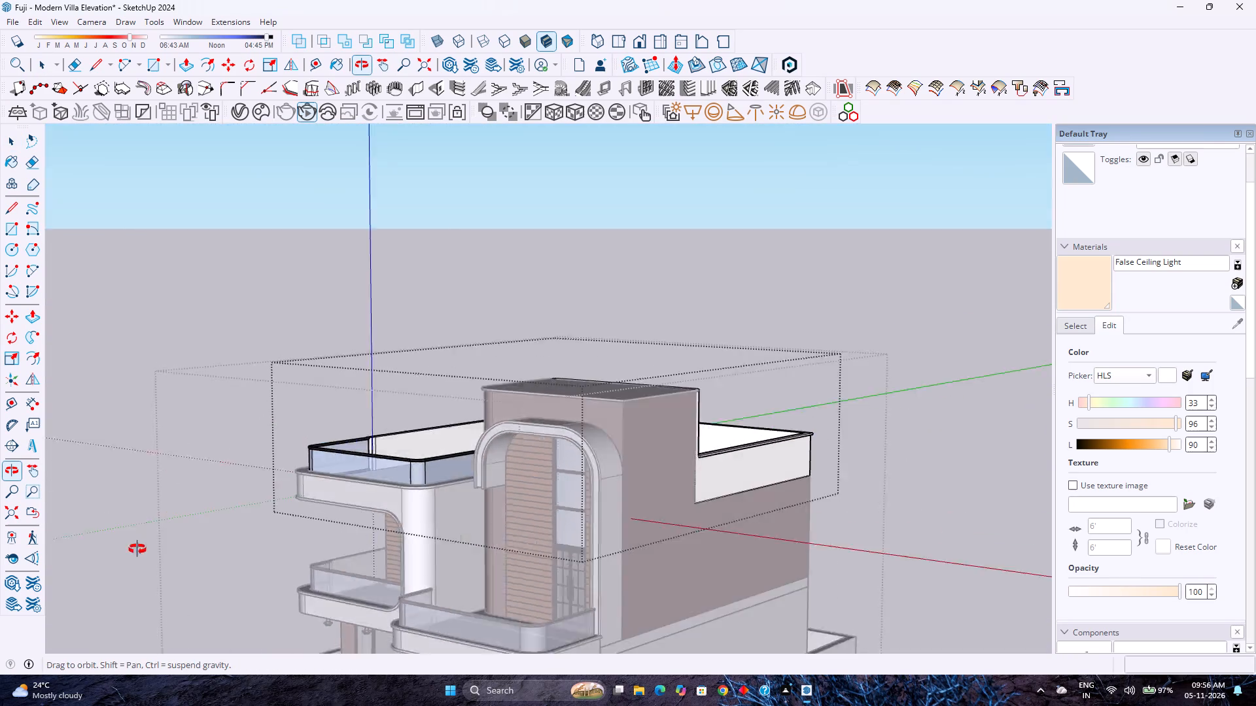
middle_click_drag(137, 549, 125, 575)
middle_click_drag(336, 511, 694, 611)
middle_click_drag(689, 581, 672, 541)
middle_click(666, 529)
middle_click(650, 498)
scroll(604, 570, "up", 4)
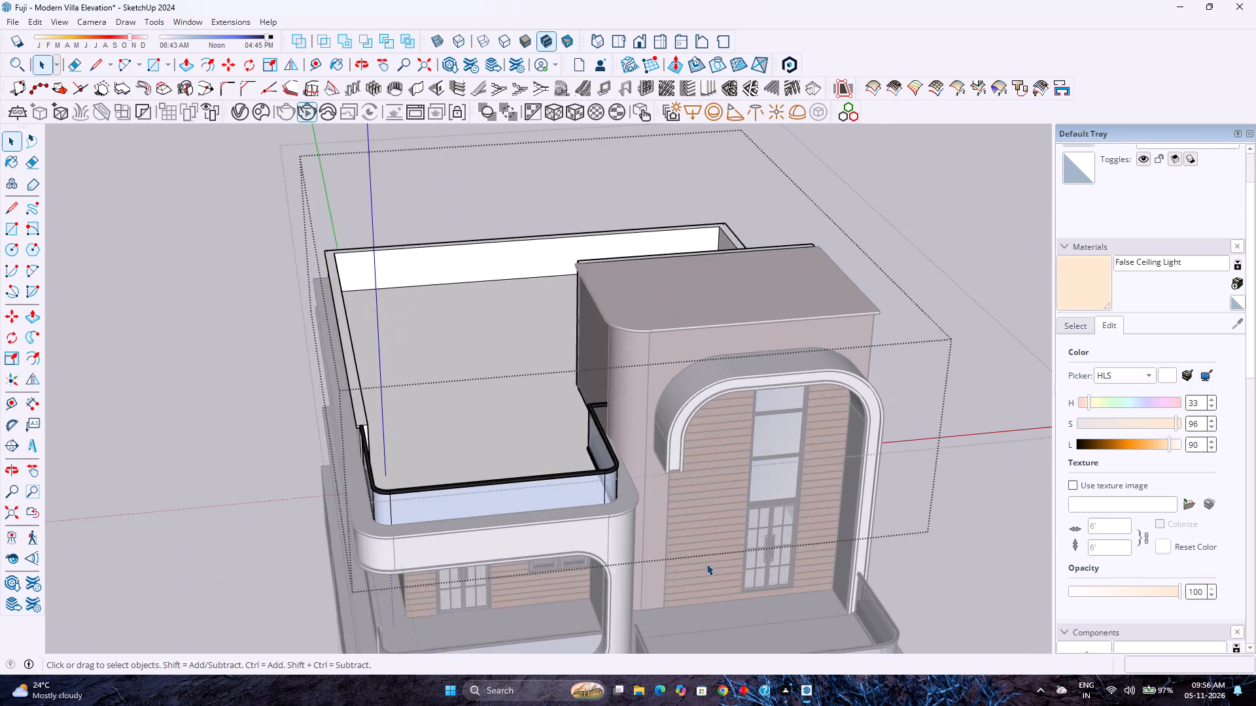
scroll(706, 563, "up", 6)
middle_click_drag(781, 460, 680, 369)
scroll(636, 363, "up", 3)
middle_click_drag(438, 358, 483, 309)
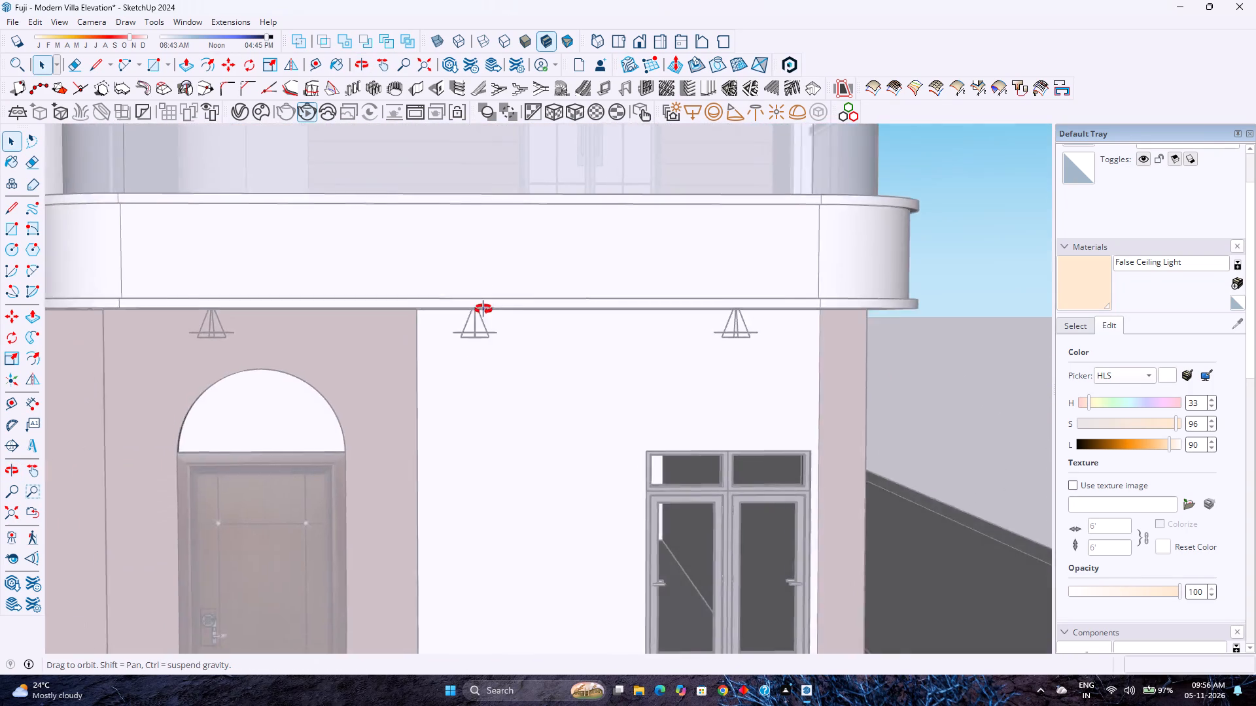
middle_click_drag(483, 309, 794, 622)
scroll(739, 385, "up", 2)
middle_click_drag(741, 384, 553, 524, "shift")
middle_click_drag(534, 505, 523, 450)
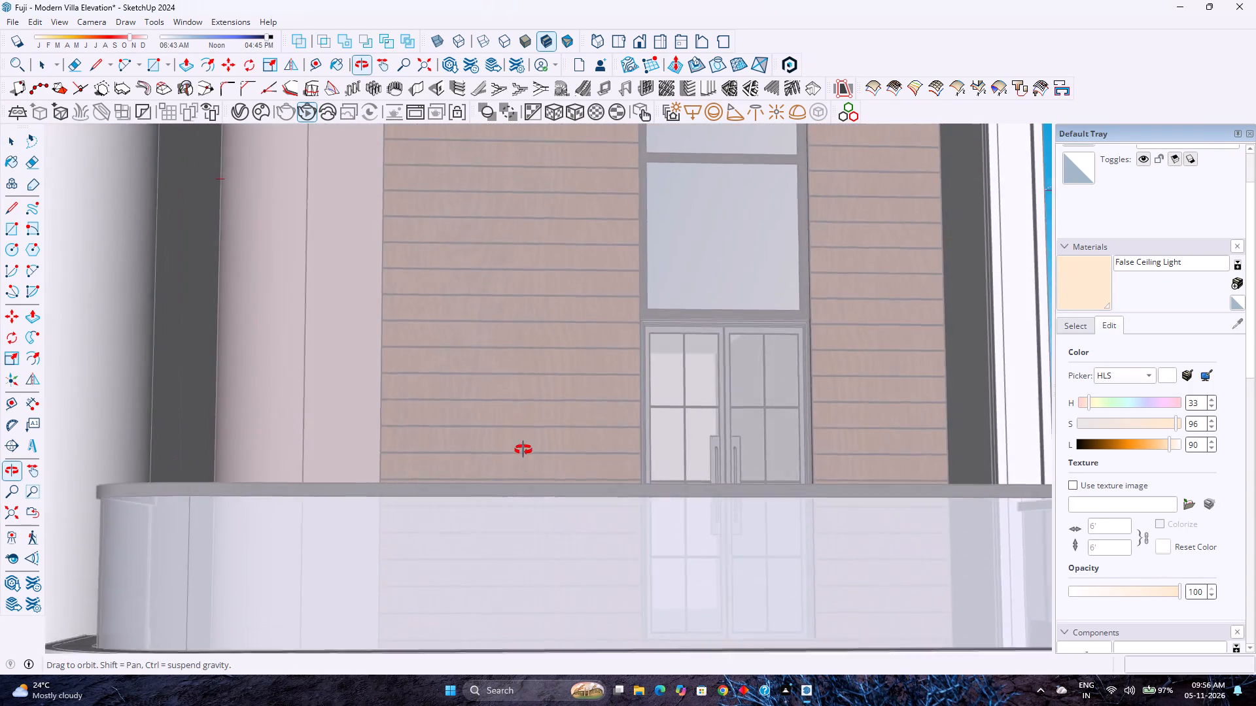
middle_click_drag(523, 450, 701, 431)
middle_click(701, 431)
scroll(701, 428, "down", 9)
middle_click_drag(259, 363, 721, 458, "shift")
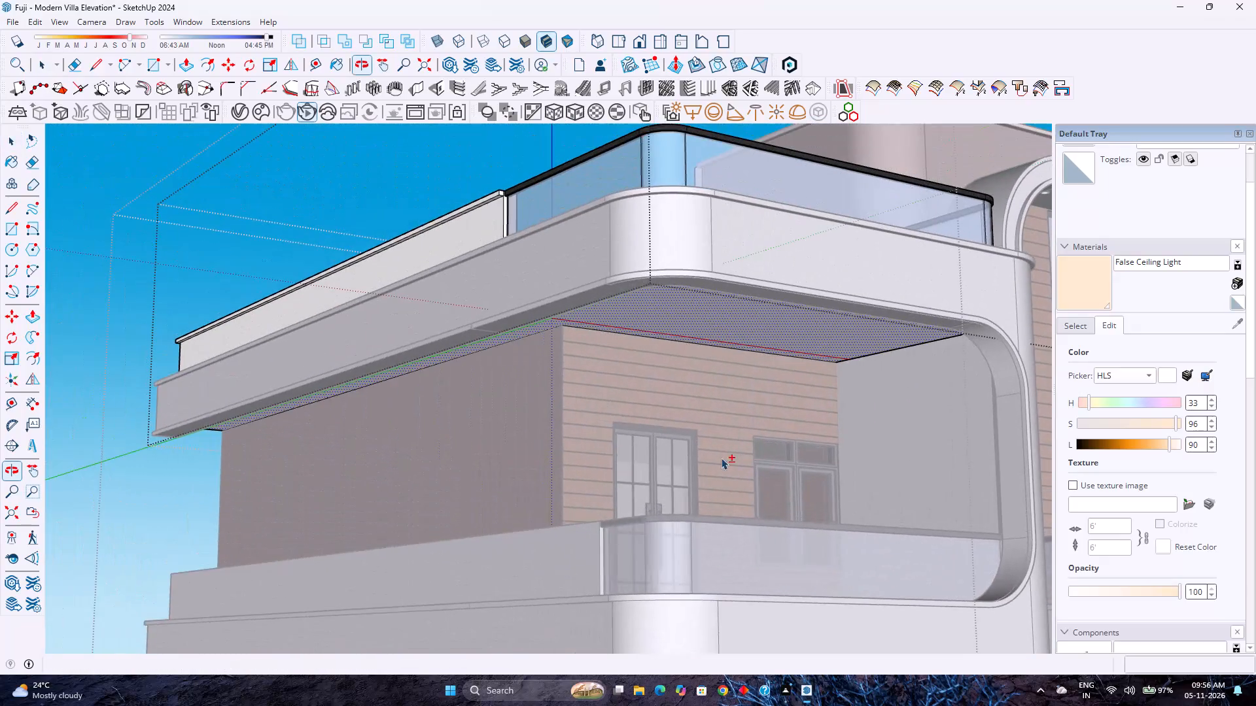
middle_click_drag(519, 425, 498, 397)
middle_click(498, 397)
scroll(440, 399, "up", 3)
key("m")
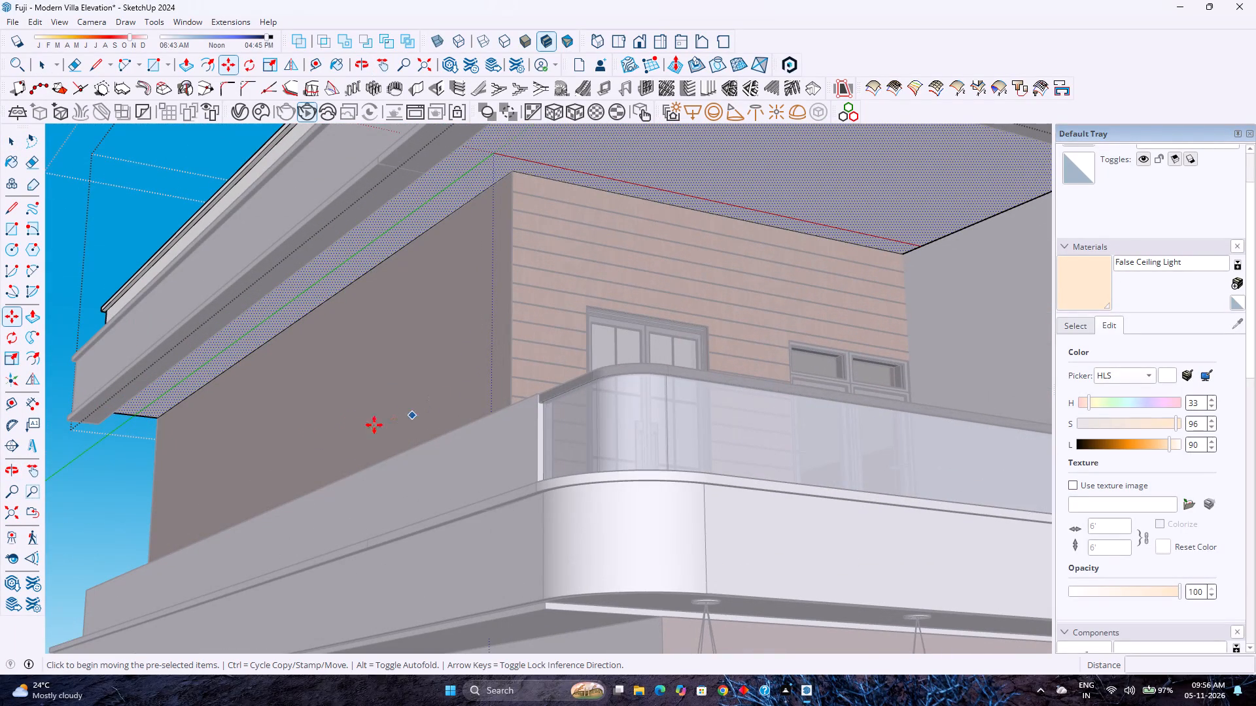
left_click(154, 419)
scroll(144, 424, "down", 6)
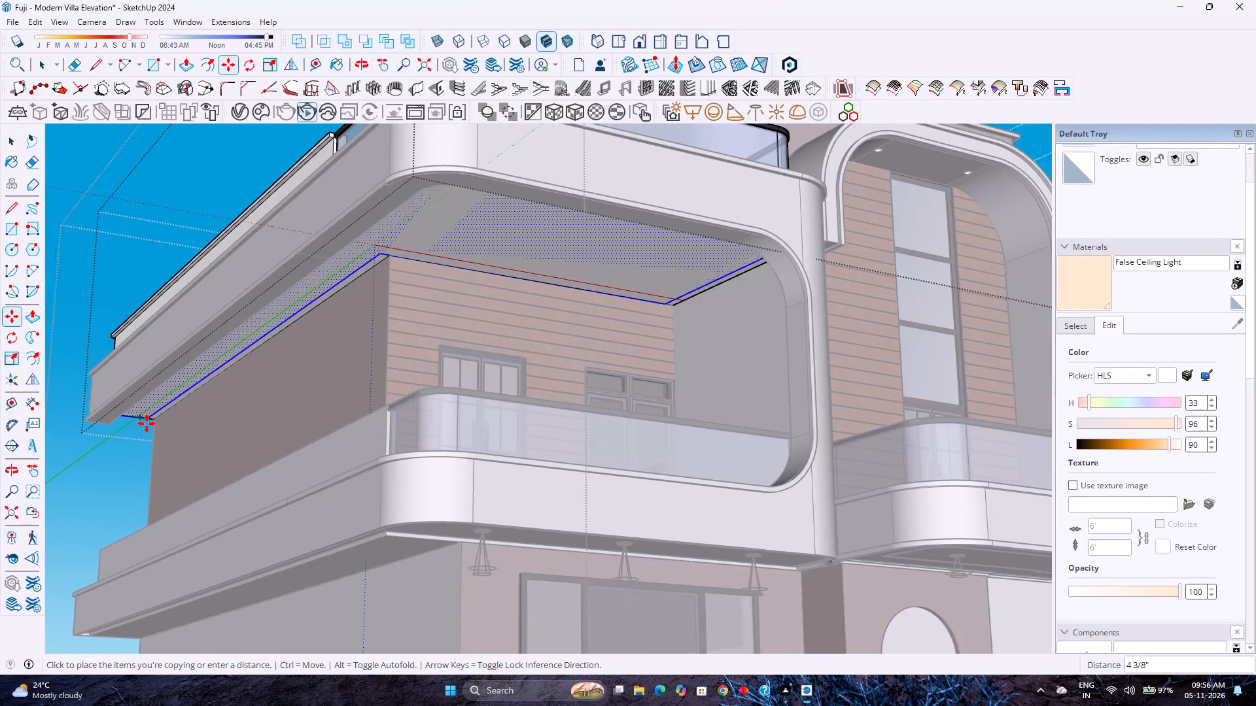
scroll(147, 424, "down", 3)
middle_click_drag(111, 398, 269, 387, "shift")
middle_click_drag(408, 377, 519, 374, "shift")
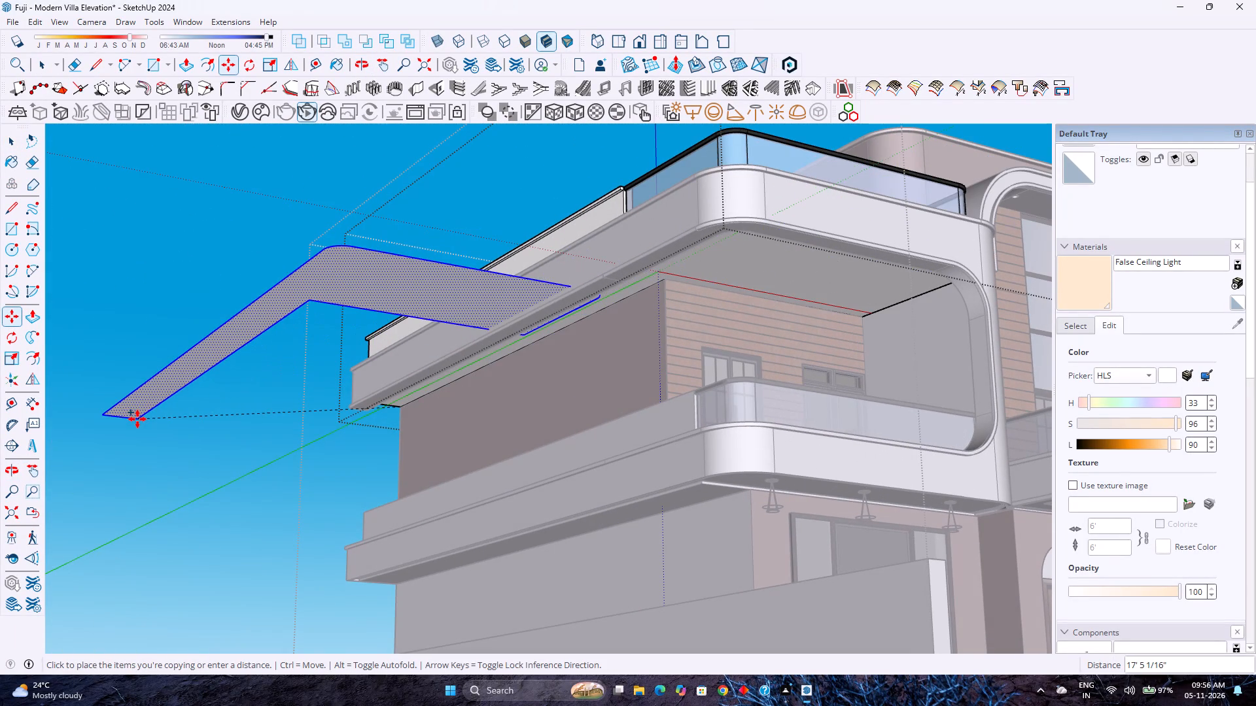
key("Right")
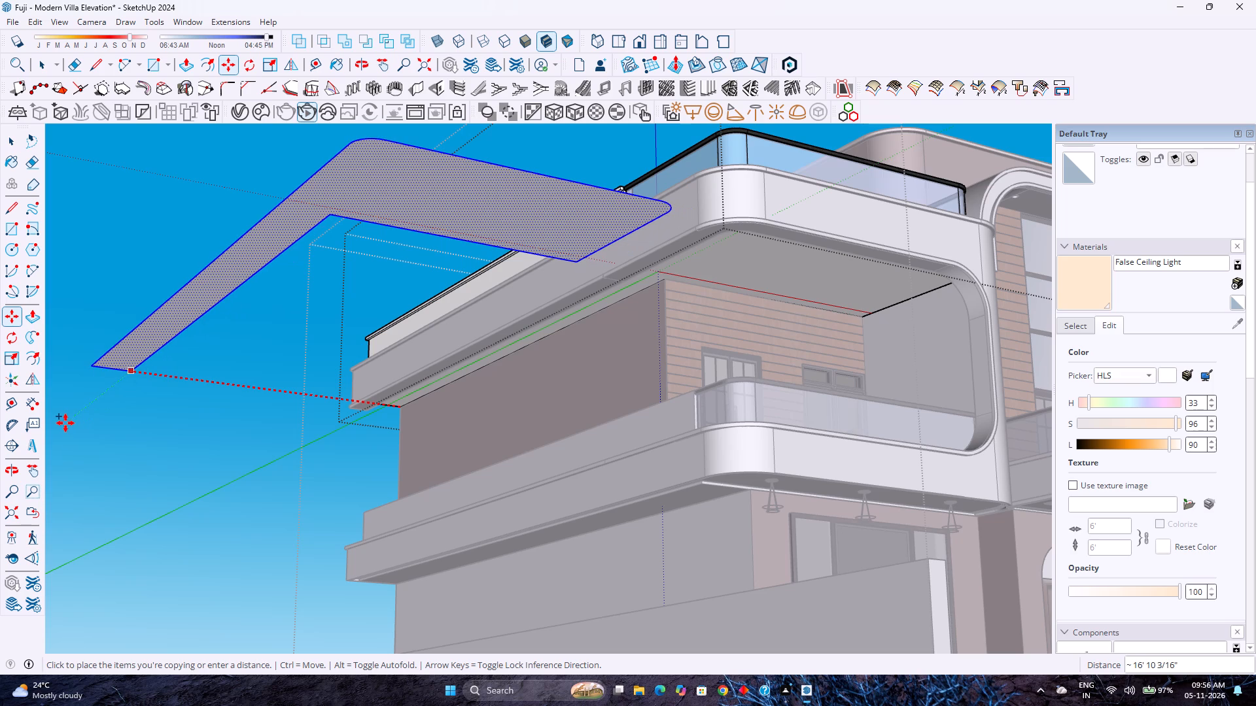
type("20'")
key("Return")
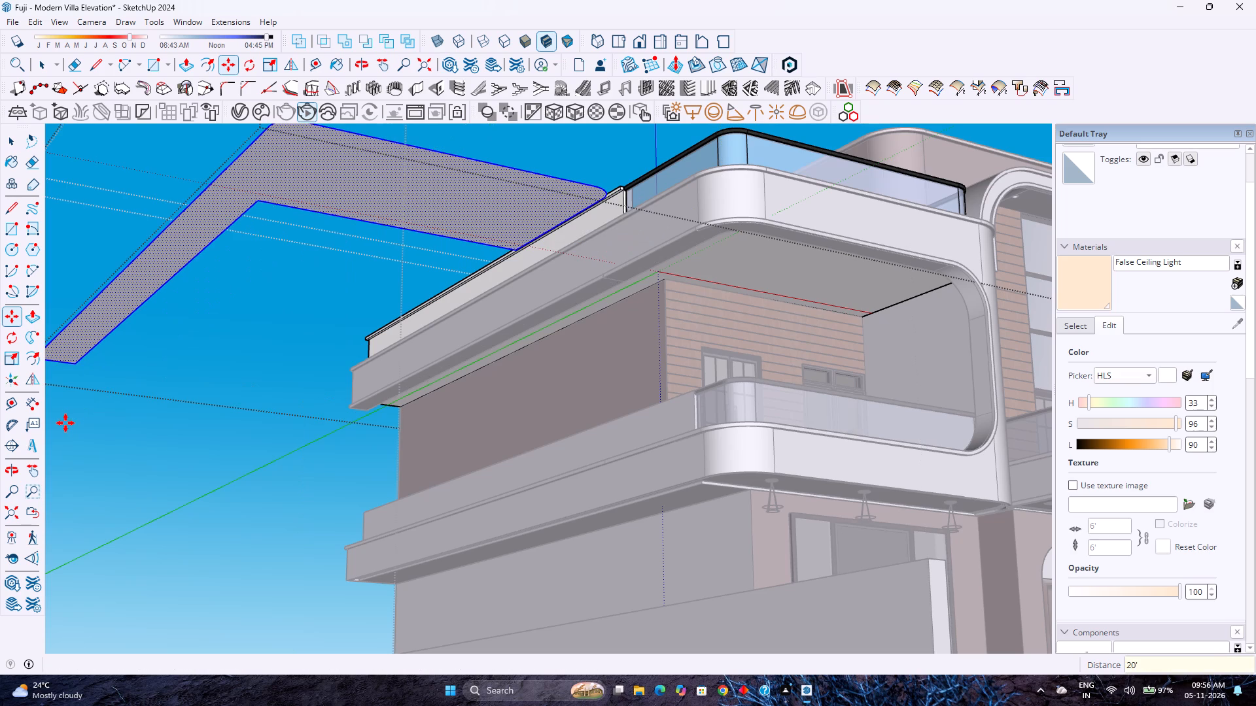
Make the copied L-shaped ceiling face a group and select it.
right_click(285, 195)
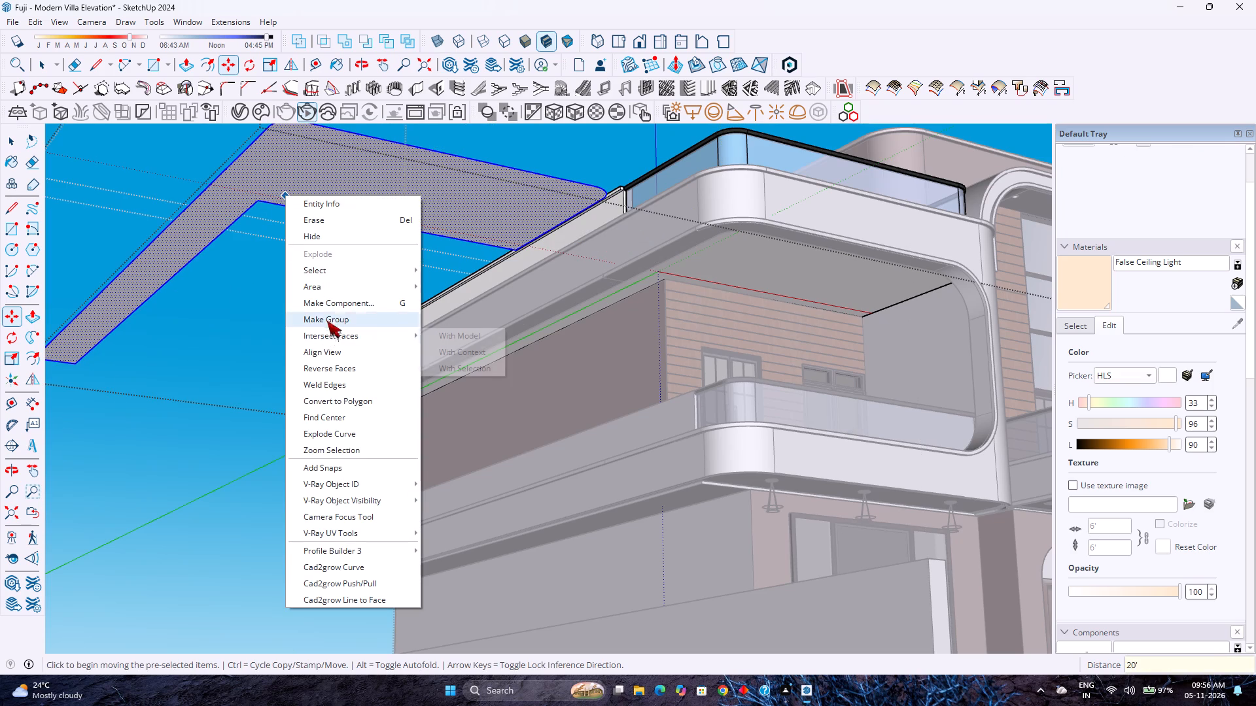
left_click(327, 320)
key("space")
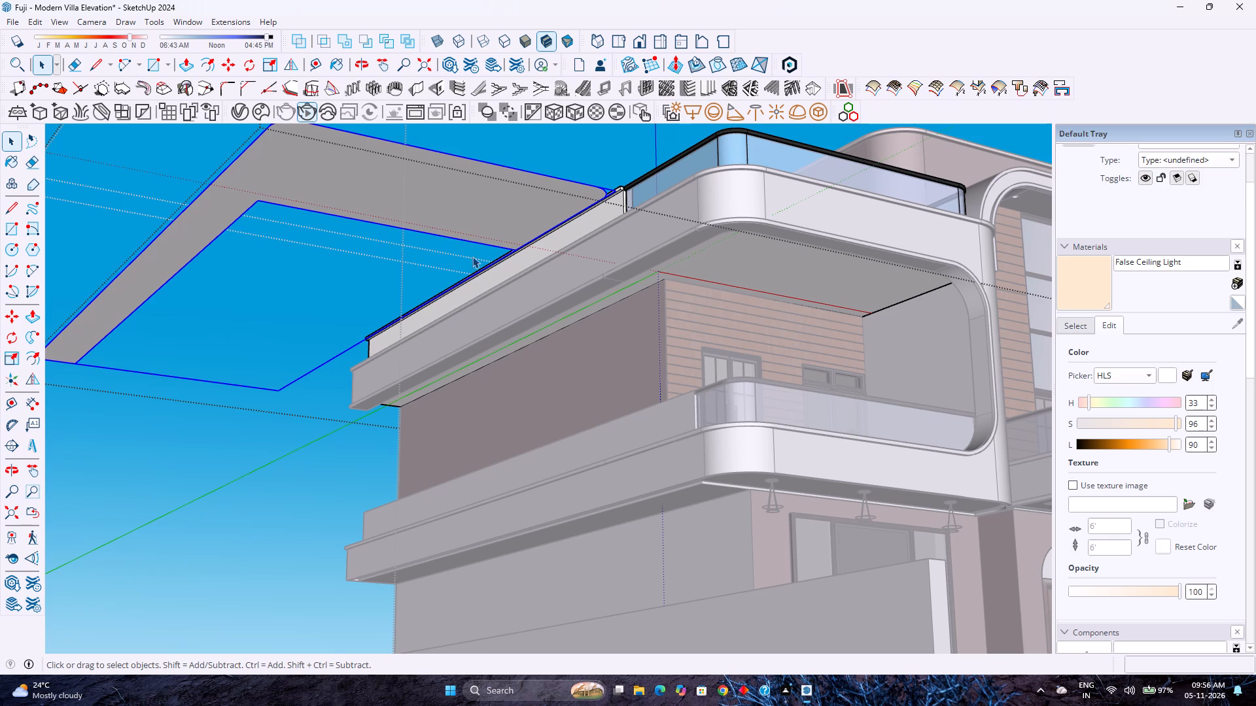
left_click(485, 231)
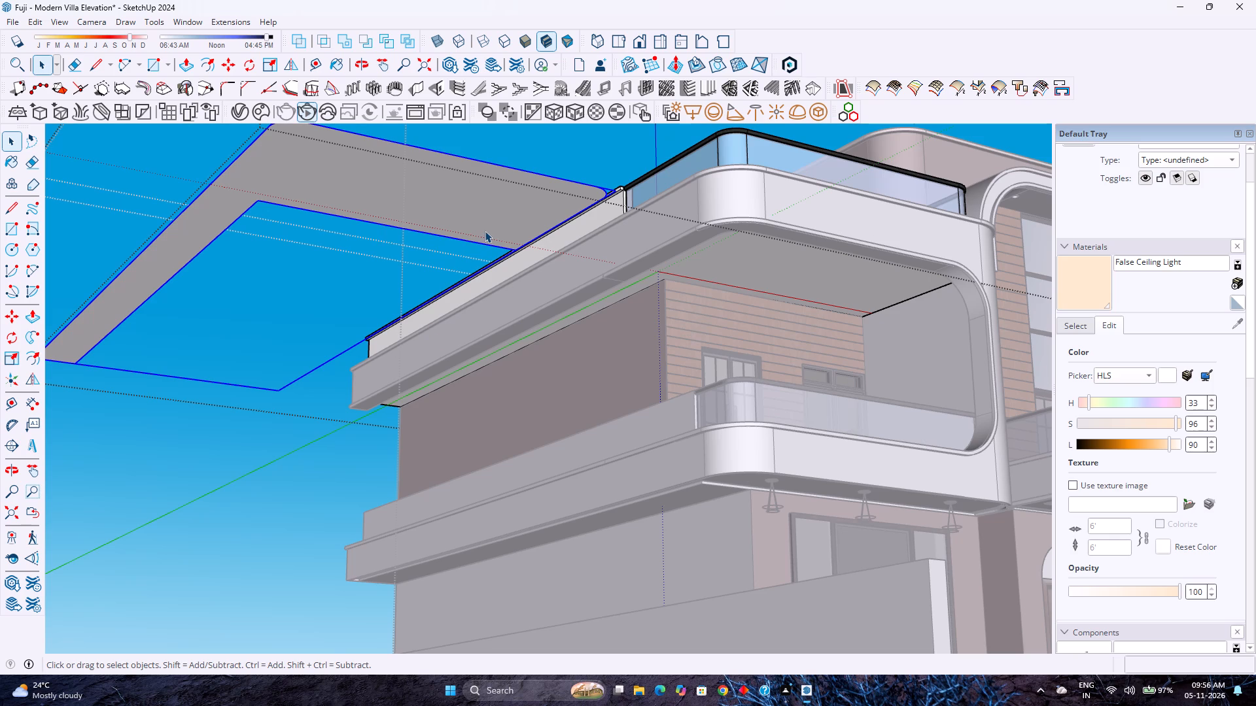
Open the copied L-shaped ceiling group for editing.
double_click(485, 231)
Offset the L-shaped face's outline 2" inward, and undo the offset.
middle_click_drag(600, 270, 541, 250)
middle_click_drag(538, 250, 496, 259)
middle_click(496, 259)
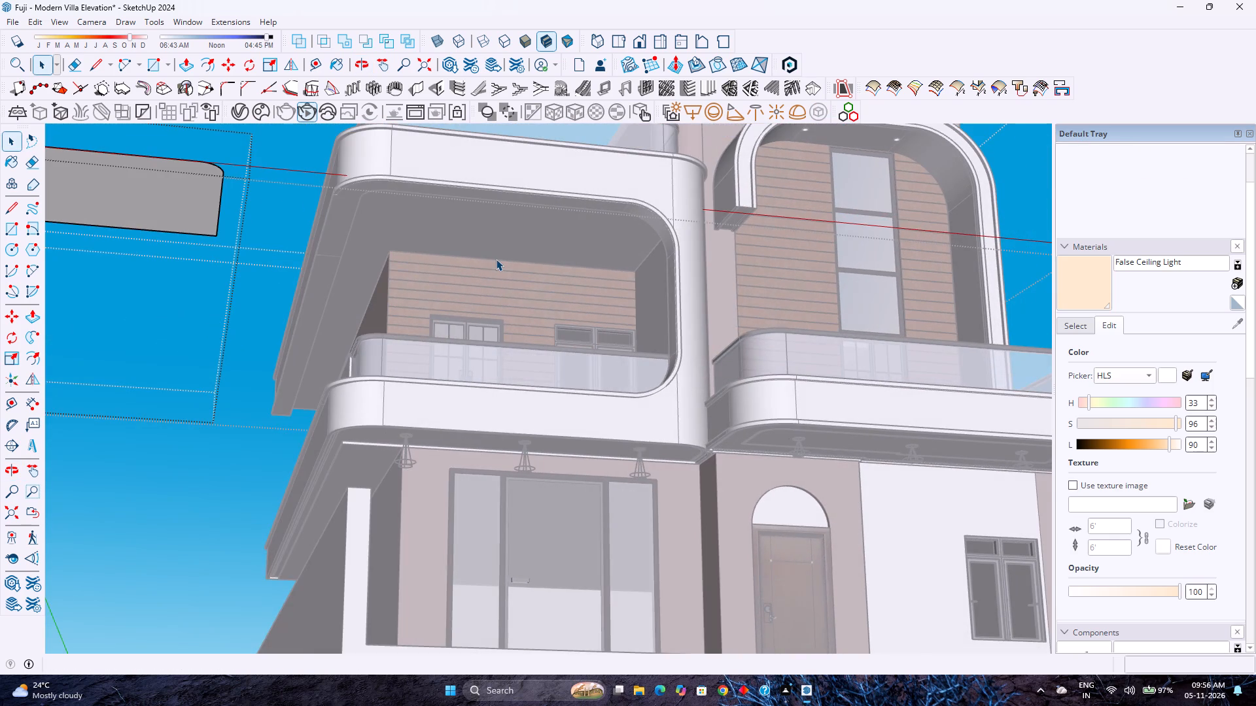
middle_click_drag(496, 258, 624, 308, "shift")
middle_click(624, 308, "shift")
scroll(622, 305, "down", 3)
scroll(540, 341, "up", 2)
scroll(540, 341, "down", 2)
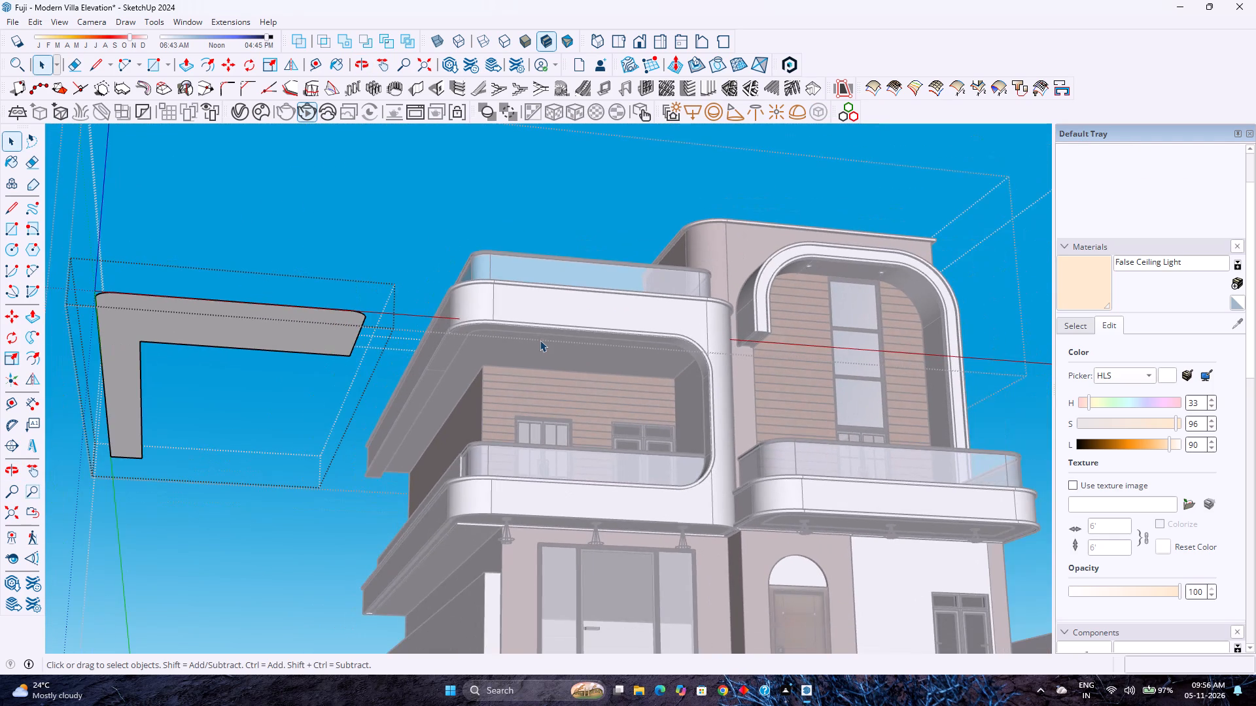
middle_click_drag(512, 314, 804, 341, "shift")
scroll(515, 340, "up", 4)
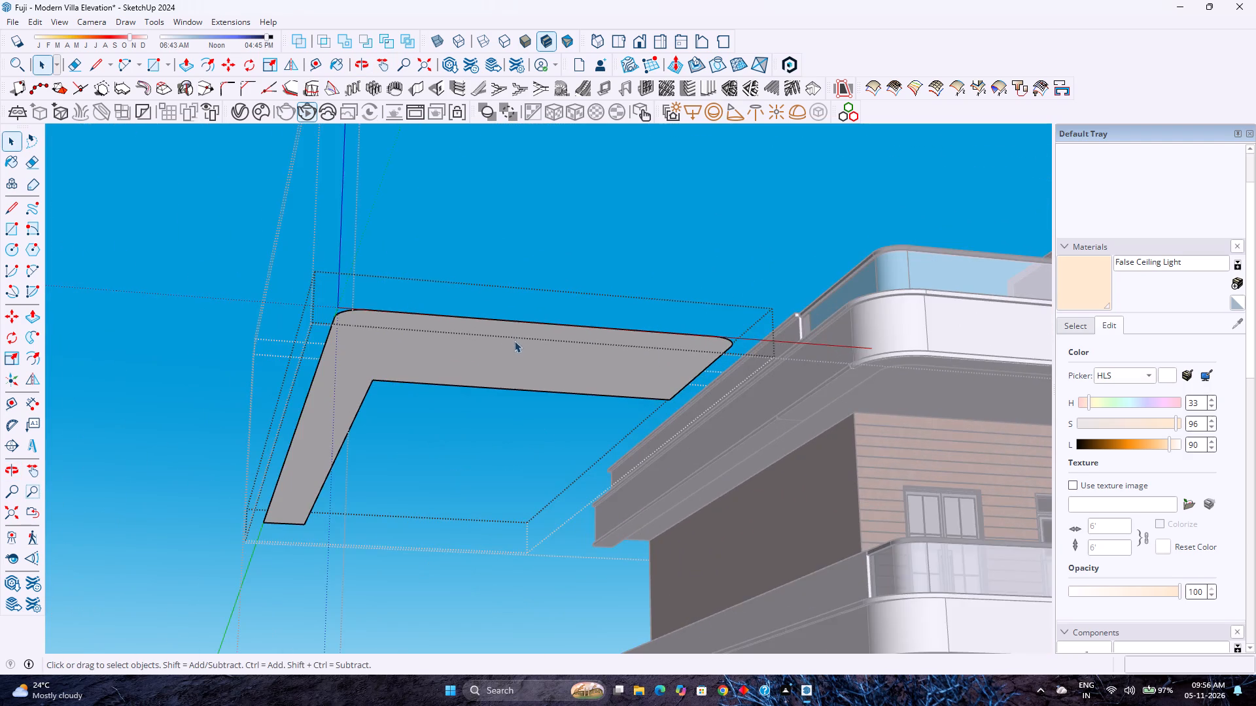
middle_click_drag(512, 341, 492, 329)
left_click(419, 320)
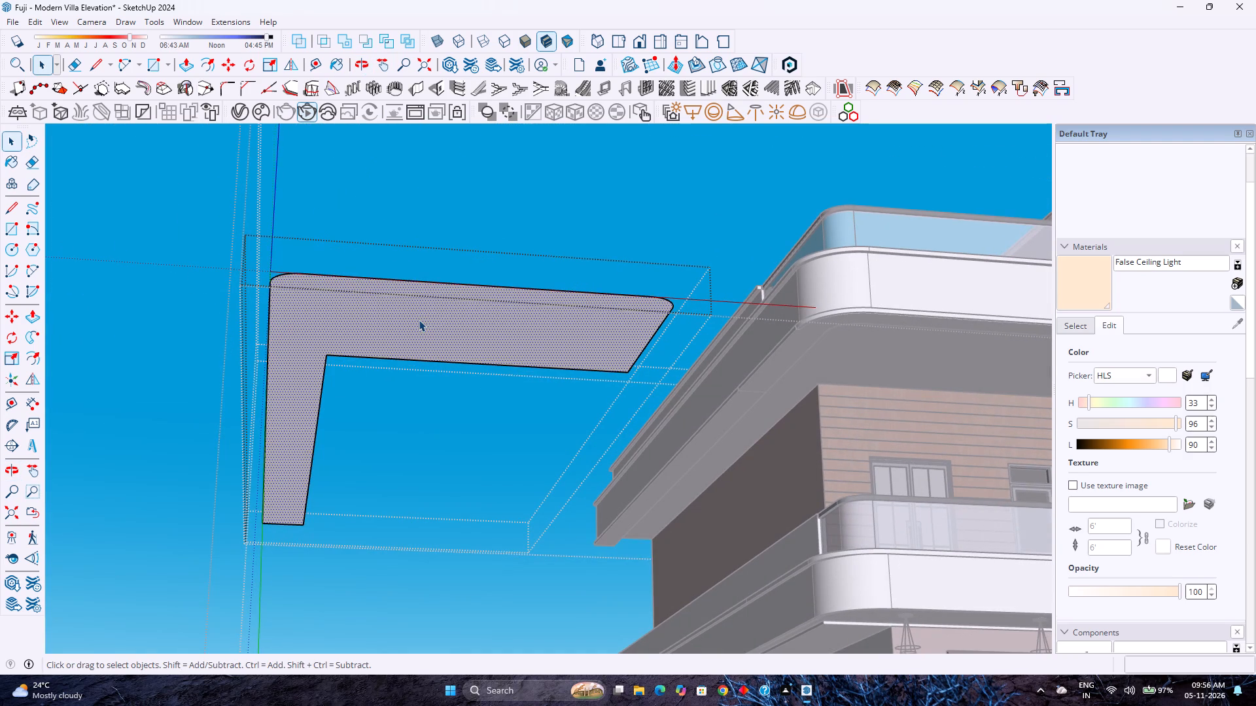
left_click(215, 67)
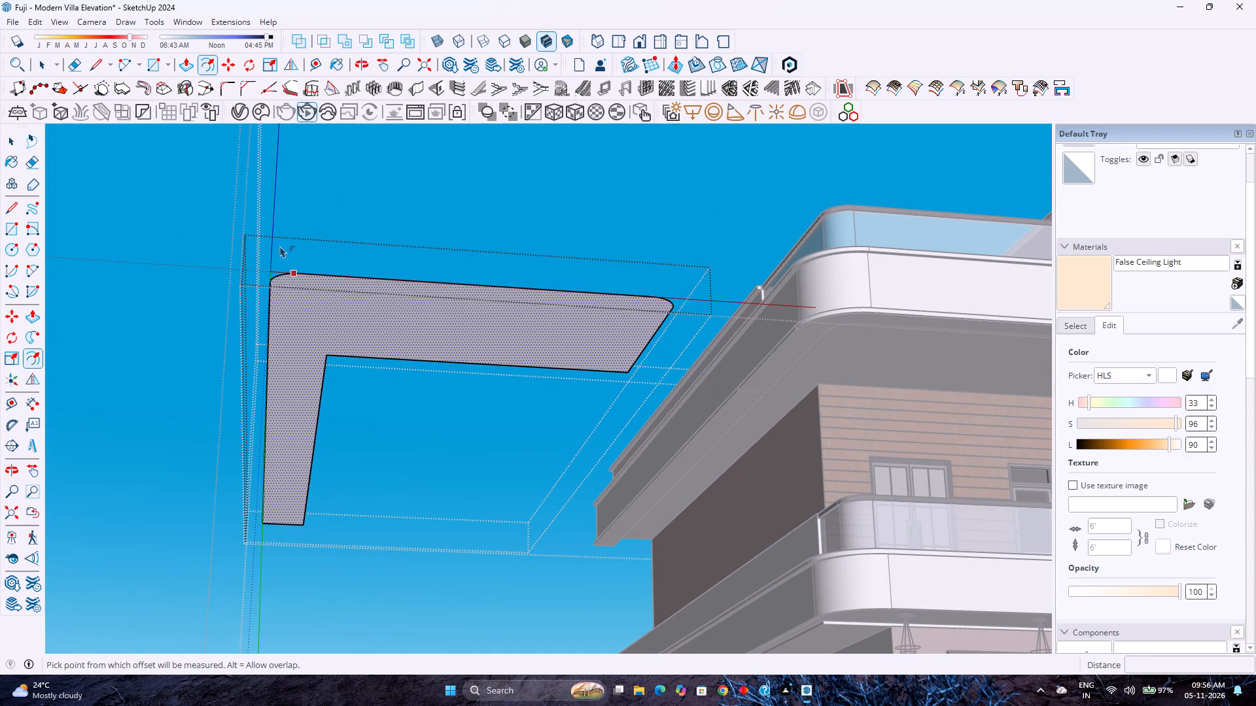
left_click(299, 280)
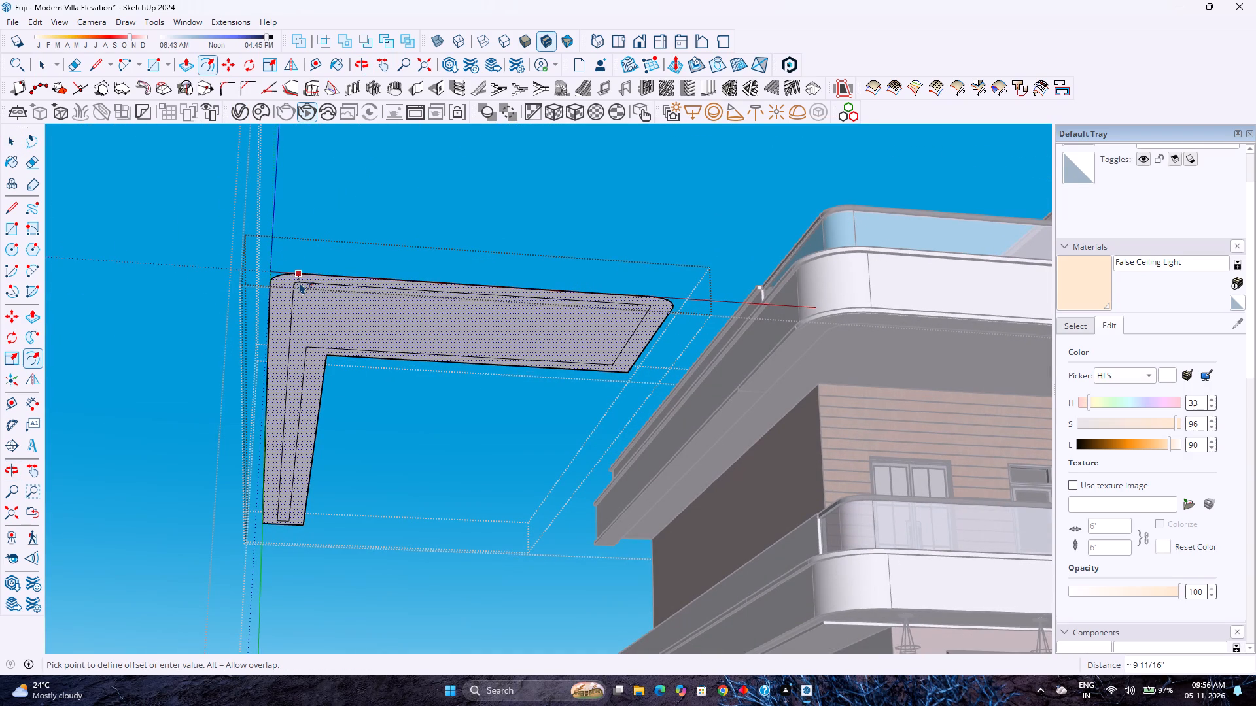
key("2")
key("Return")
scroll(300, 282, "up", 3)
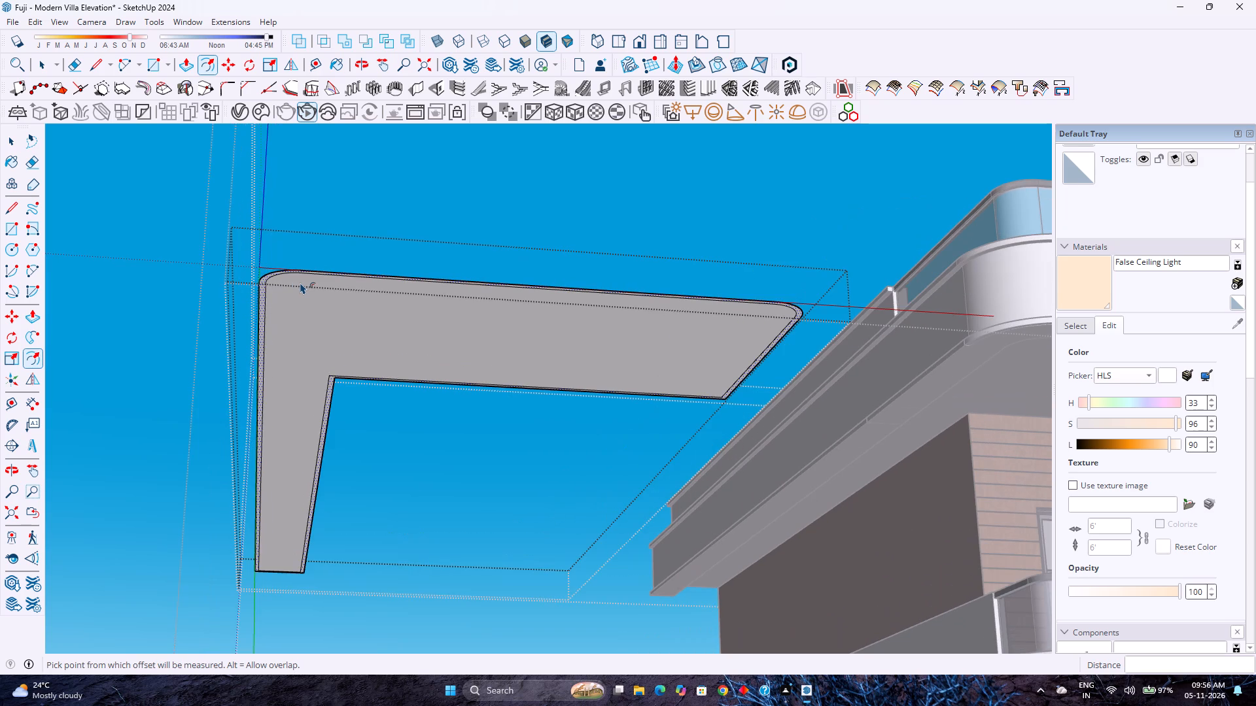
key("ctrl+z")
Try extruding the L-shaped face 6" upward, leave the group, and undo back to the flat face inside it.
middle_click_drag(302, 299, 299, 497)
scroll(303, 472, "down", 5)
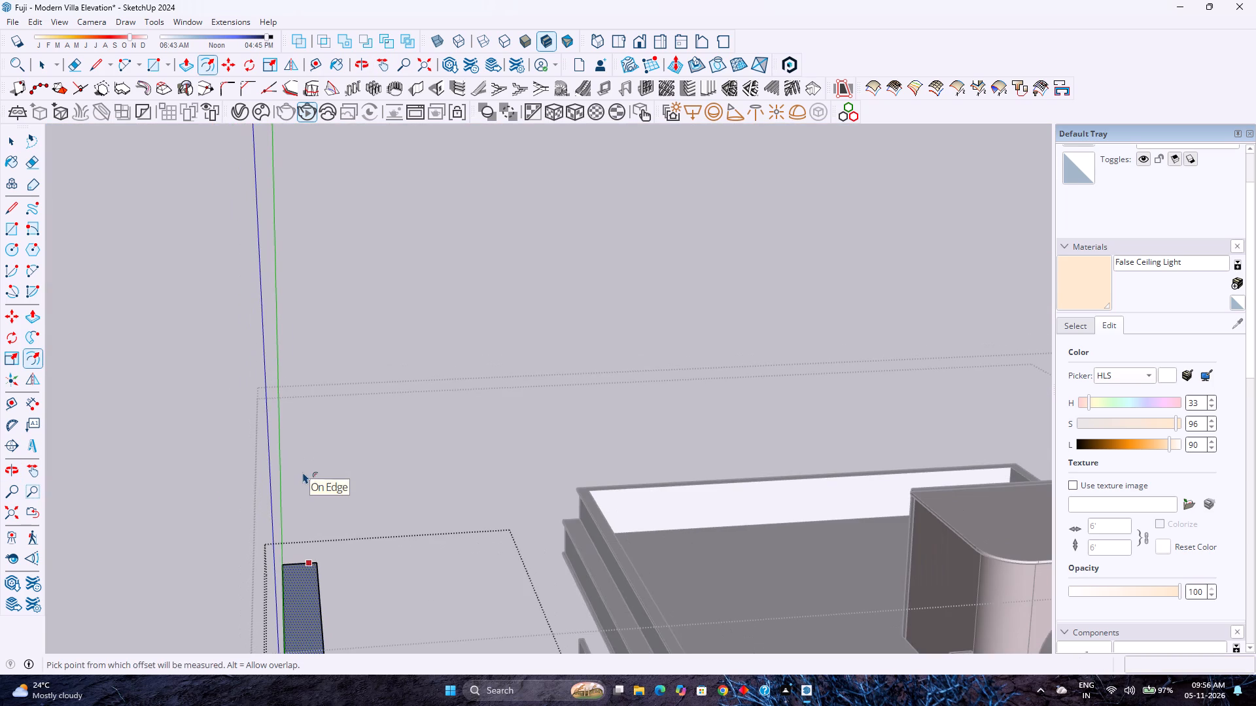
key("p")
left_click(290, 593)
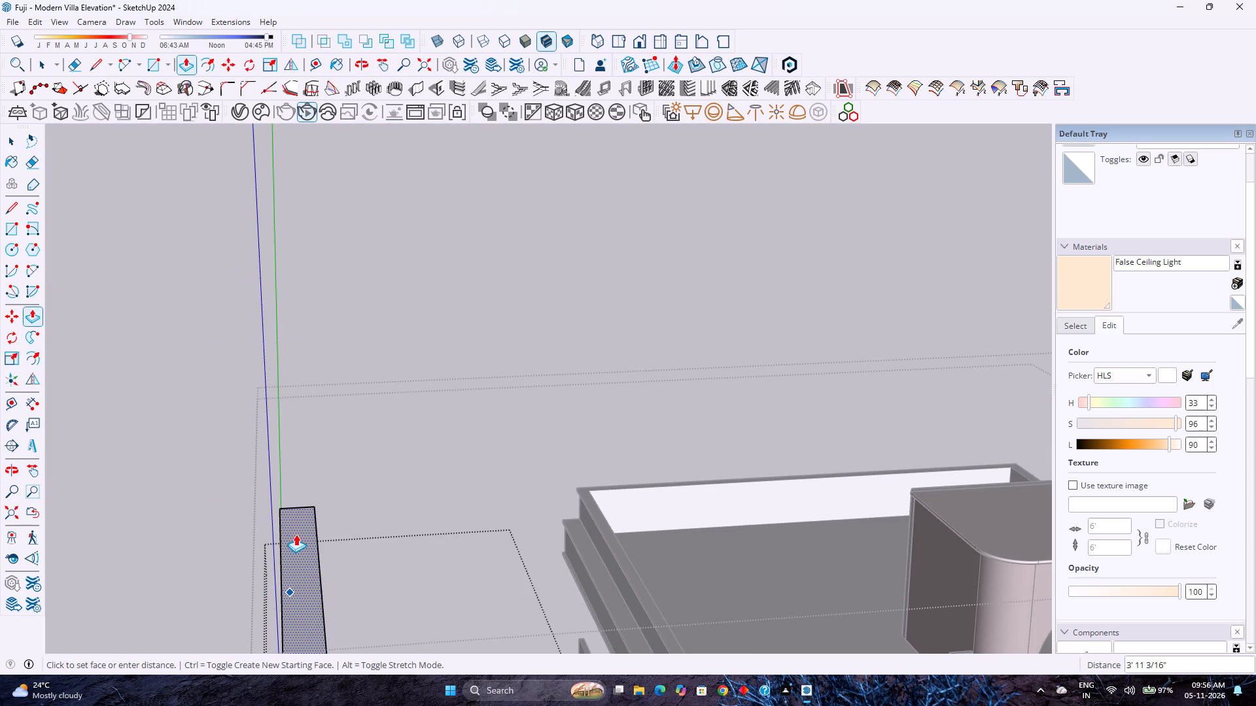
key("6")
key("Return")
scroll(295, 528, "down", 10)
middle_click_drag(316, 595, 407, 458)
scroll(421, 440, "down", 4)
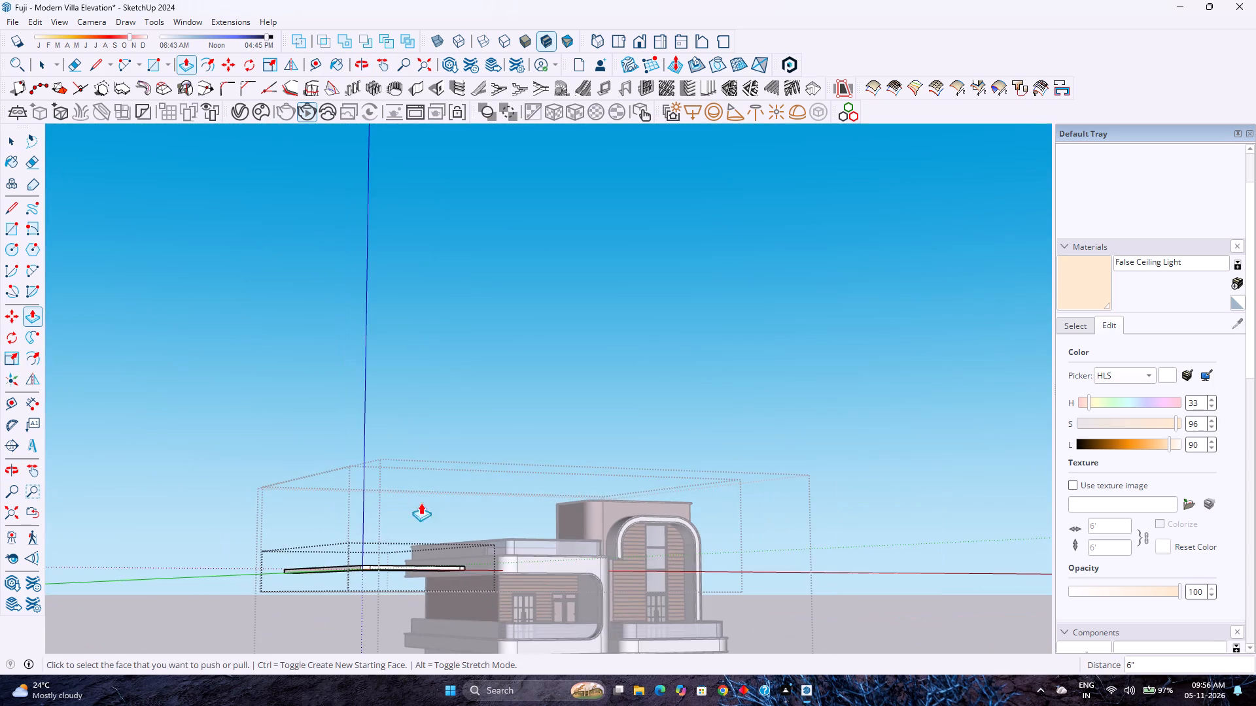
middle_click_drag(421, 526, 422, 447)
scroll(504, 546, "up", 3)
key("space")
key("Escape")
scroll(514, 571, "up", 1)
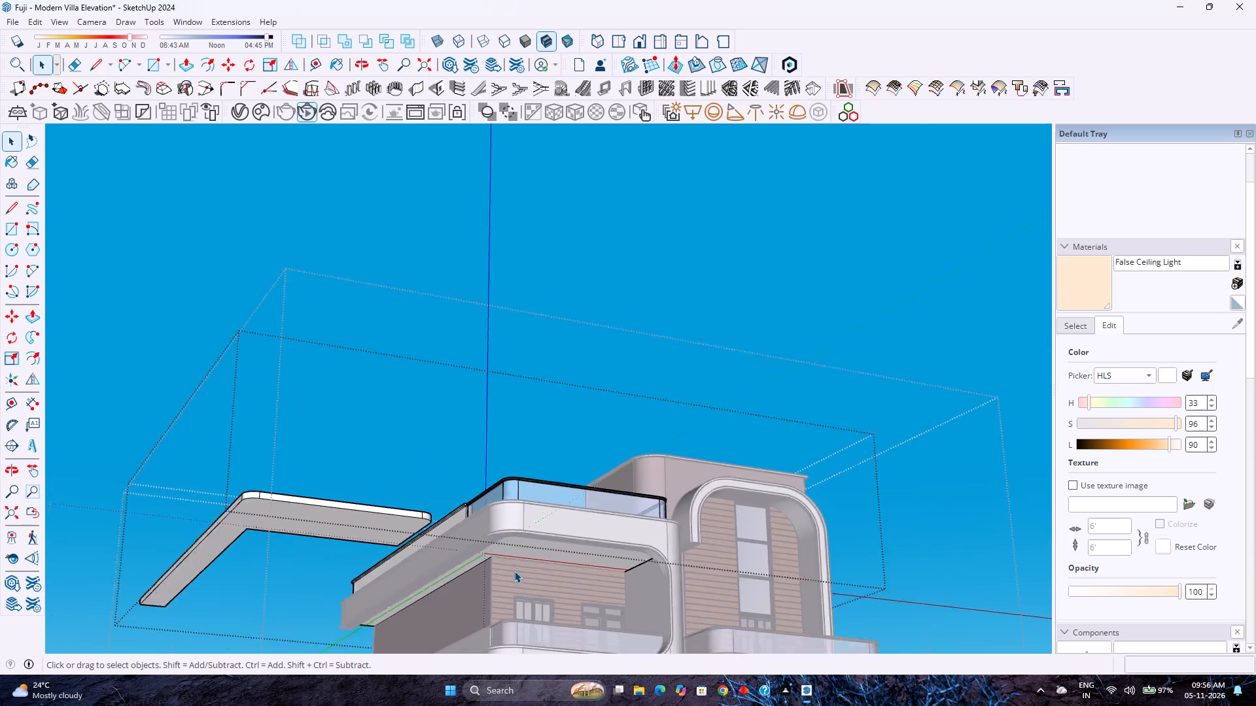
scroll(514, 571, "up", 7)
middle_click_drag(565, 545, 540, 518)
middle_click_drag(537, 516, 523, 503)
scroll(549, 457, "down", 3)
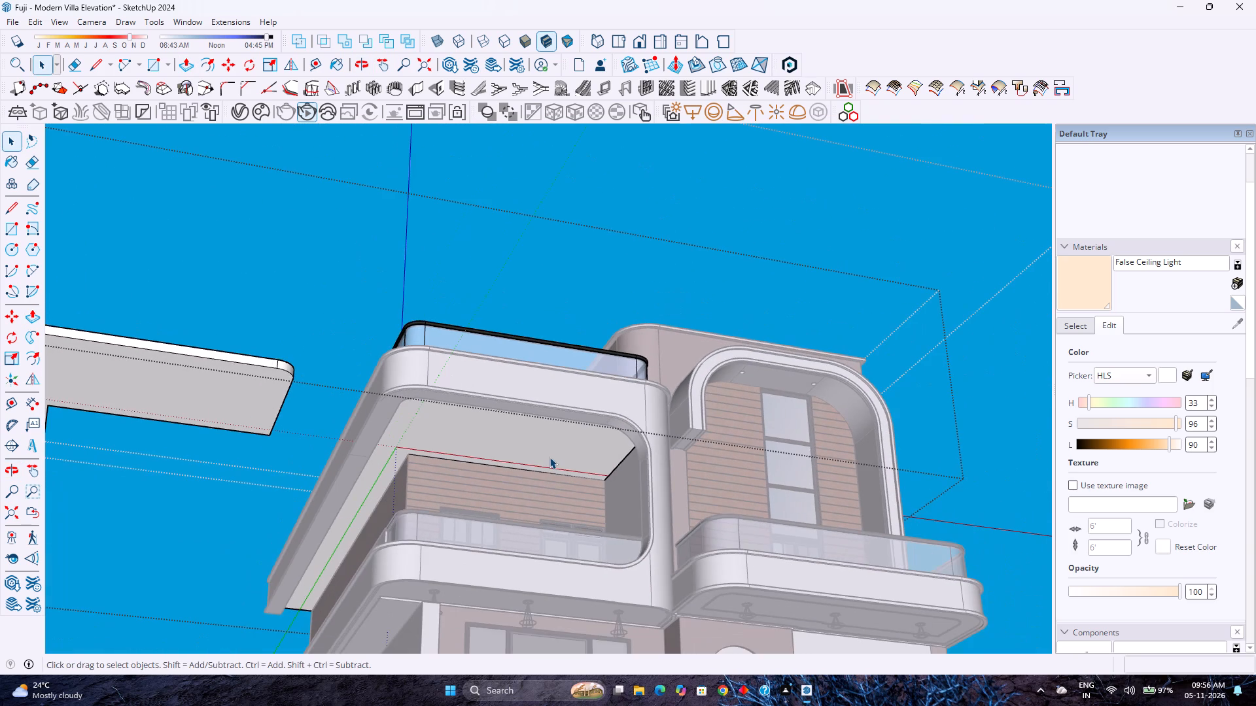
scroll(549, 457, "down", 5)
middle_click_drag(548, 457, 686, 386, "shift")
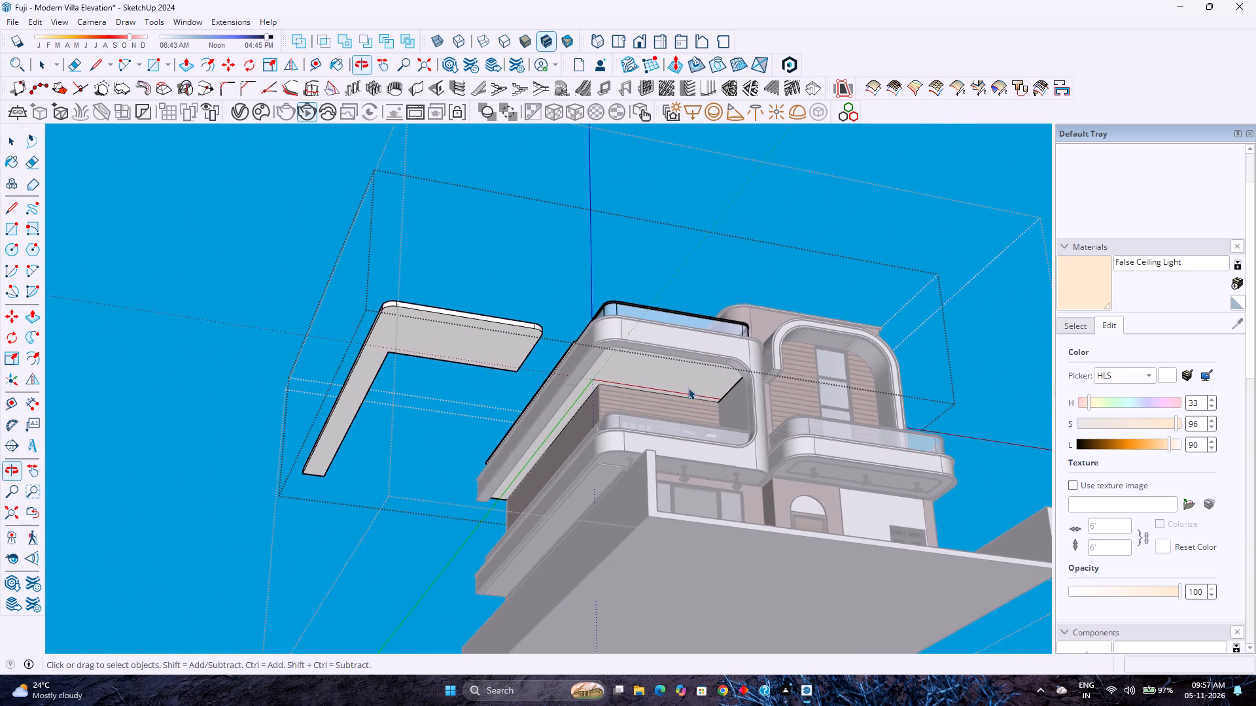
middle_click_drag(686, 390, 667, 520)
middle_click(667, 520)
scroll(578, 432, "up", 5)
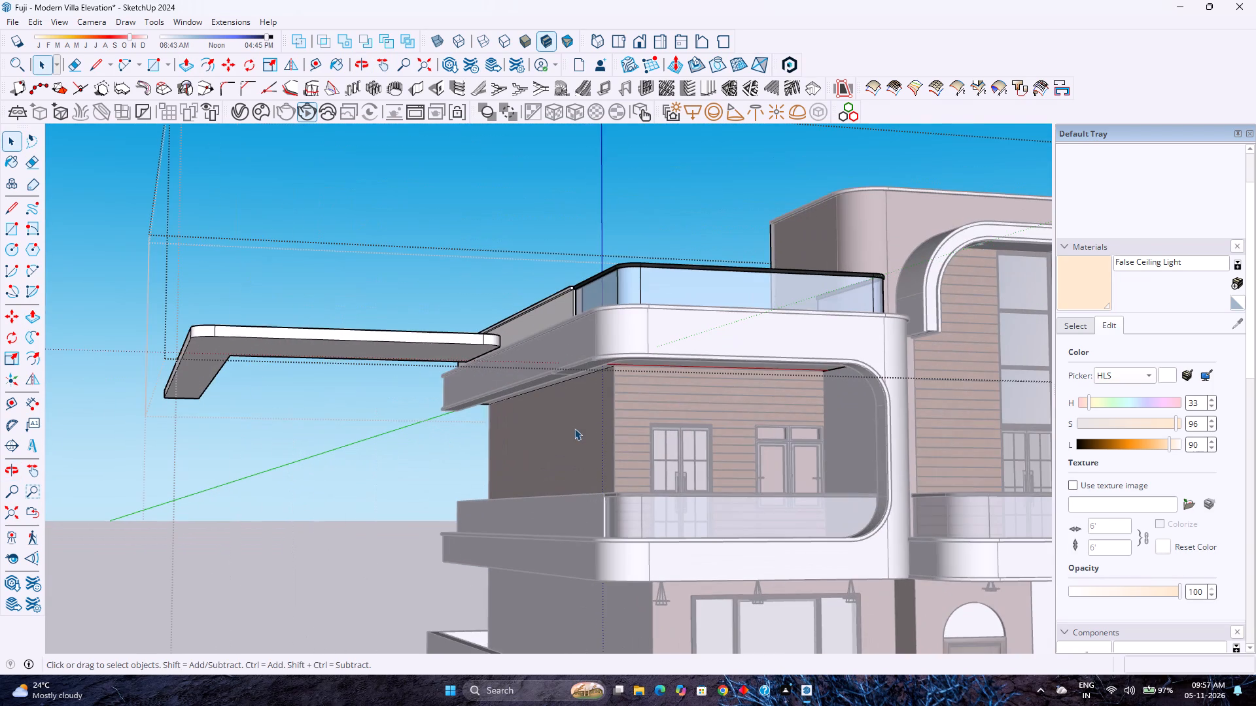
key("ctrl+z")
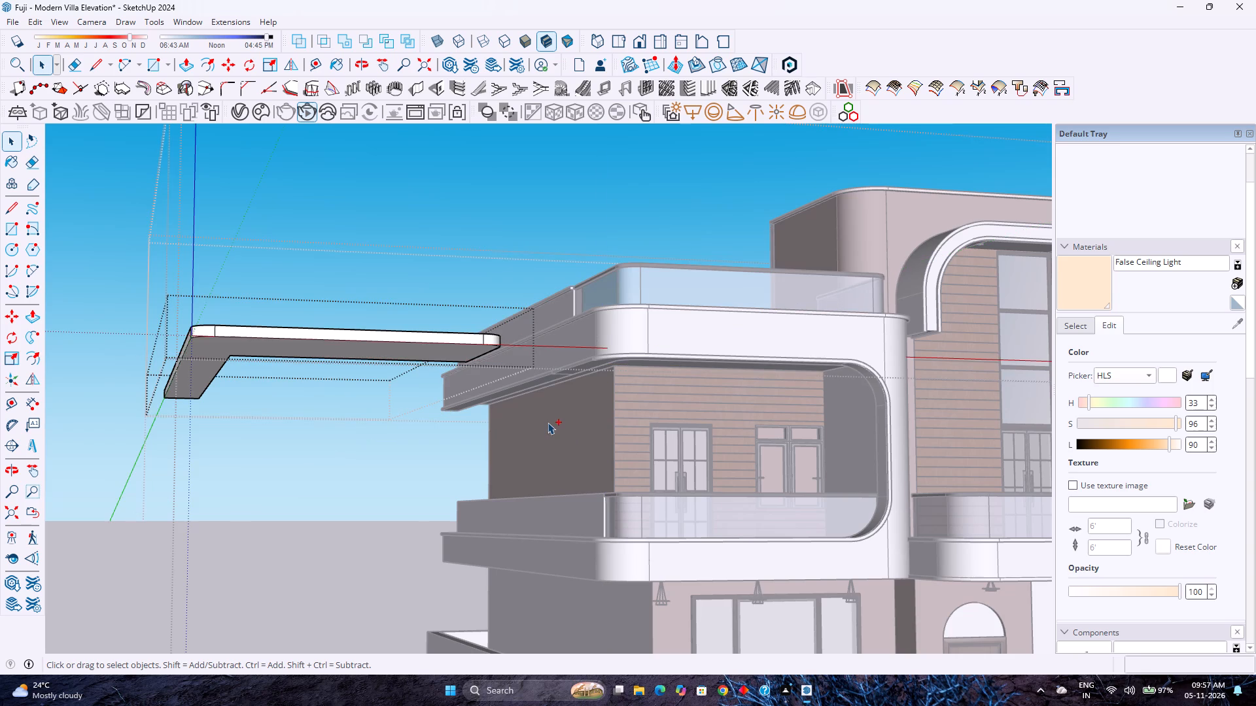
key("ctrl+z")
Extrude the L-shaped face 6" downward to form the false-ceiling slab.
key("p")
left_click(392, 351)
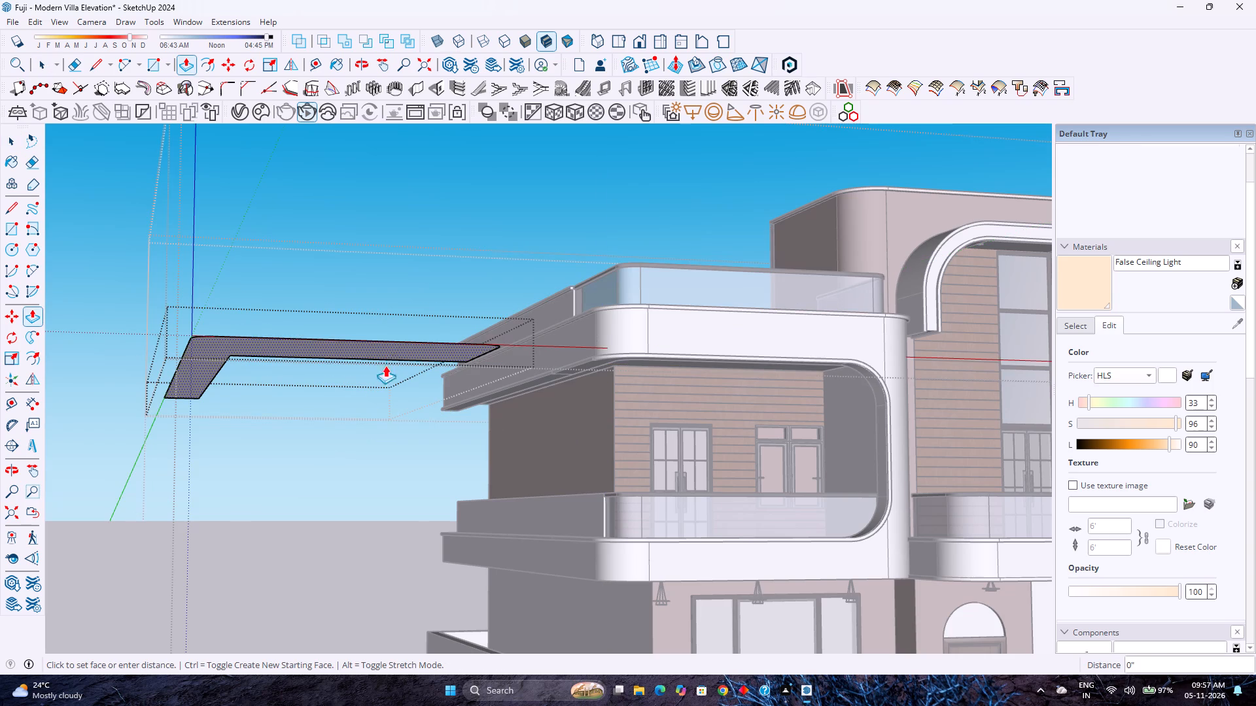
key("6")
key("Return")
Offset the outline of the L-shaped slab's underside 2" inward.
scroll(379, 382, "up", 4)
middle_click_drag(372, 386, 384, 369)
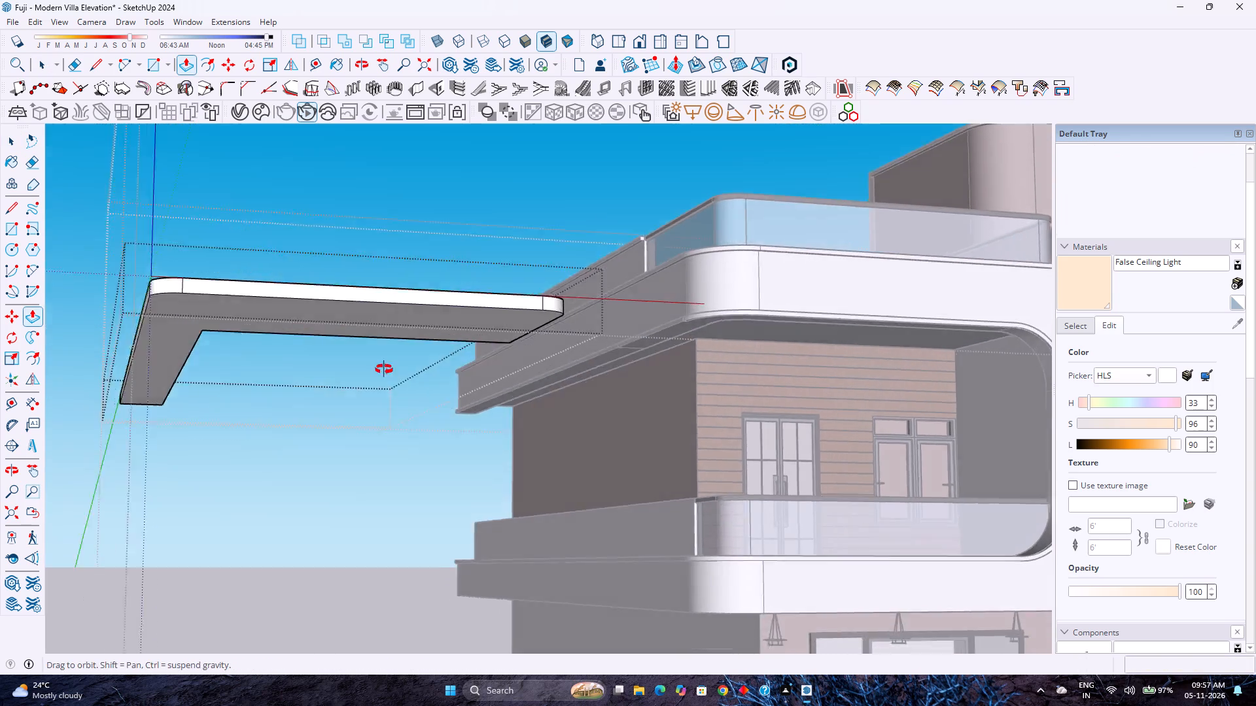
middle_click_drag(384, 369, 402, 352)
scroll(405, 351, "up", 1)
scroll(405, 351, "down", 3)
middle_click_drag(405, 351, 529, 443, "shift")
middle_click(529, 443, "shift")
middle_click_drag(495, 424, 391, 365)
middle_click_drag(365, 345, 539, 520, "shift")
middle_click(540, 520, "shift")
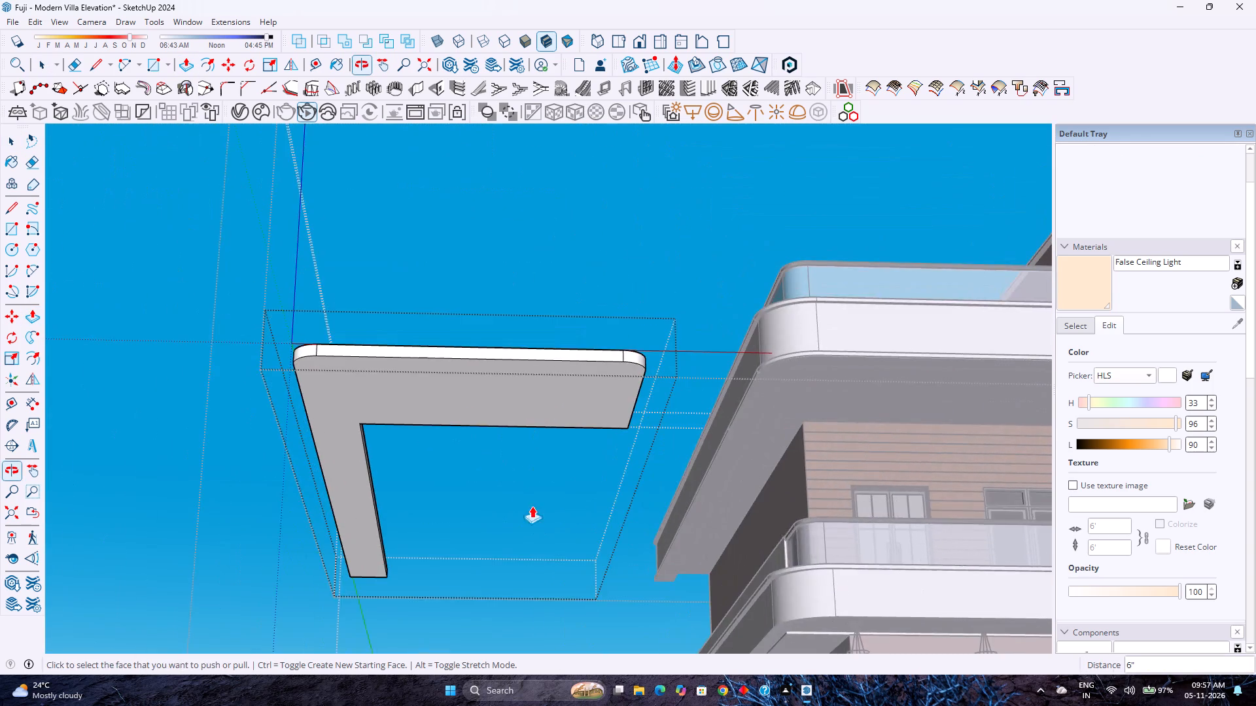
scroll(463, 409, "up", 3)
left_click(207, 57)
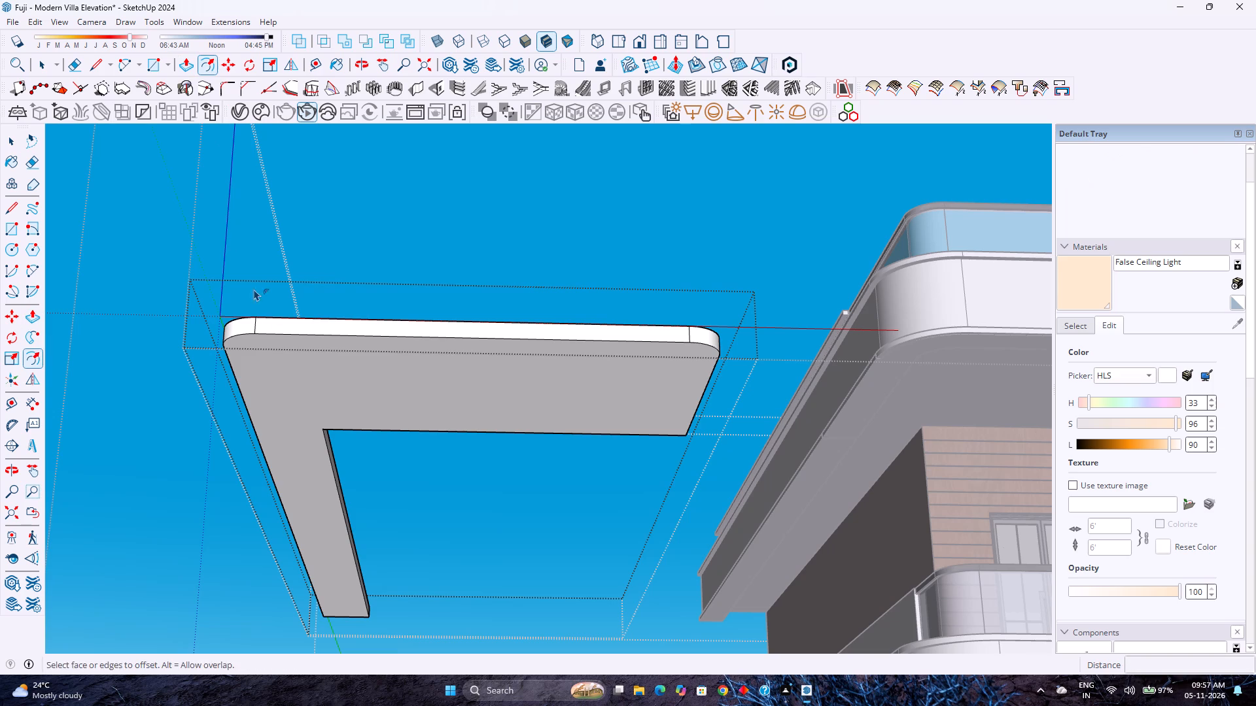
left_click(326, 364)
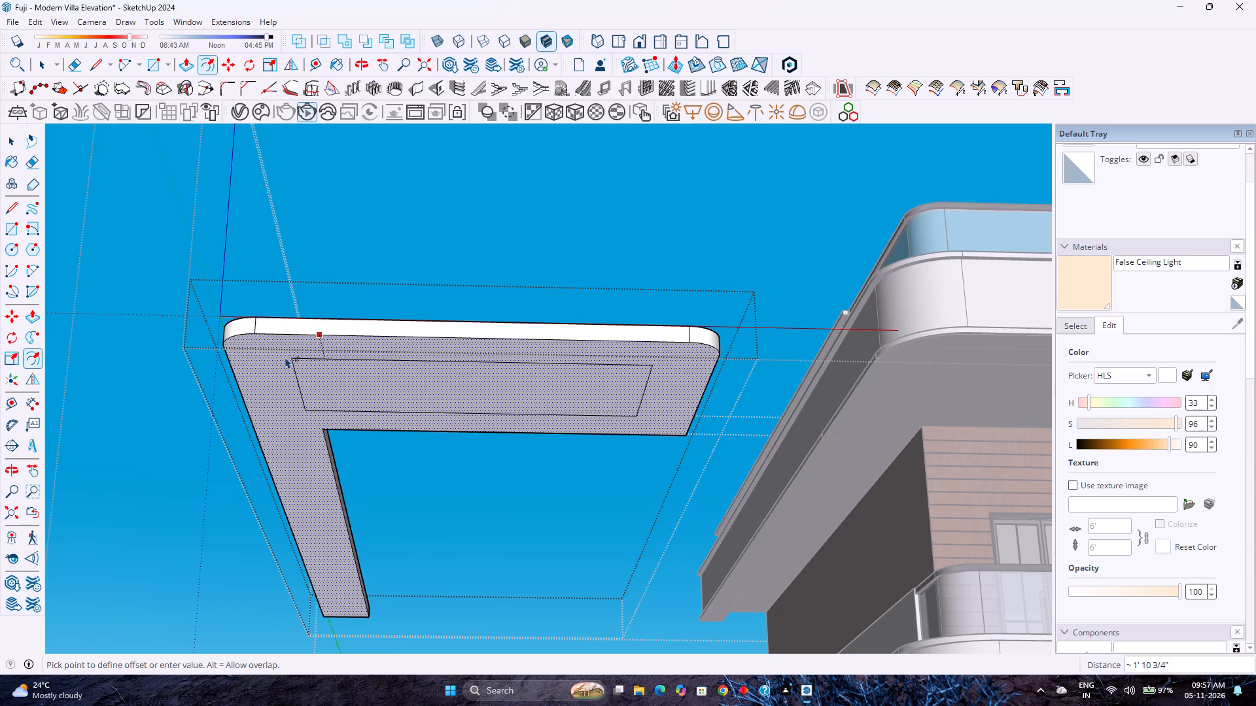
key("2")
key("Return")
Extrude the narrow rim around the L-shaped slab's underside 2" downward.
key("p")
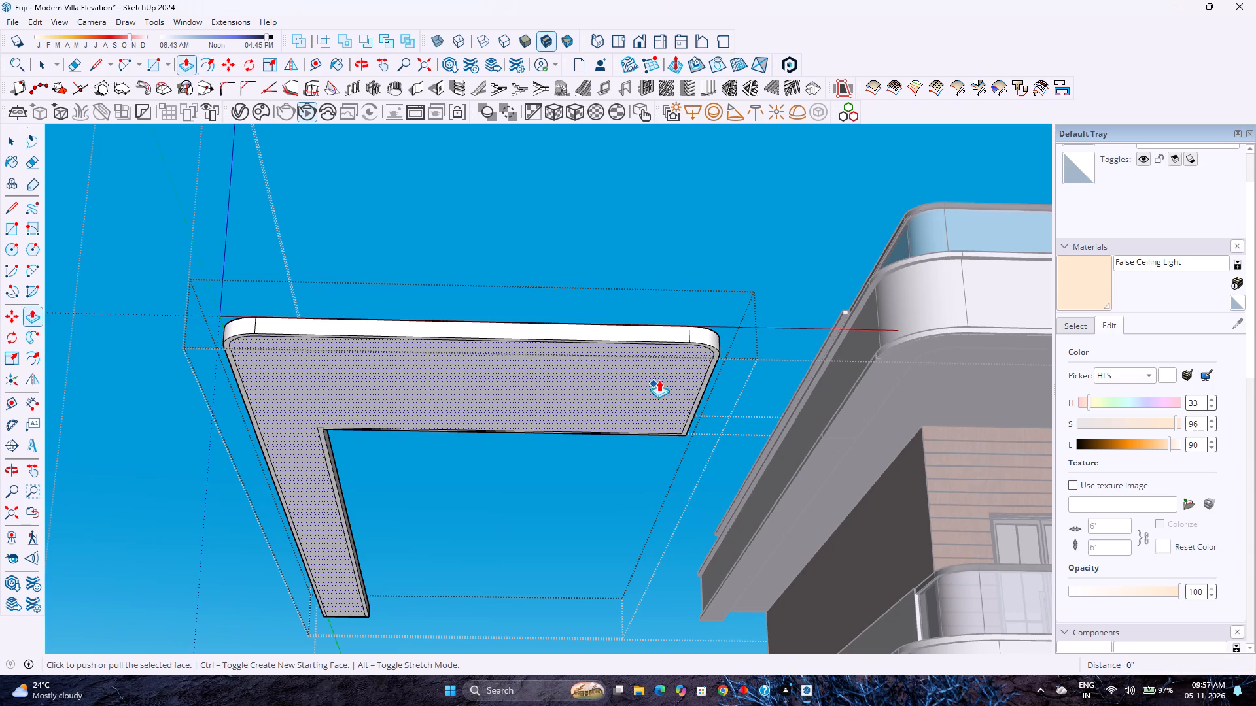
scroll(712, 340, "up", 3)
key("Escape")
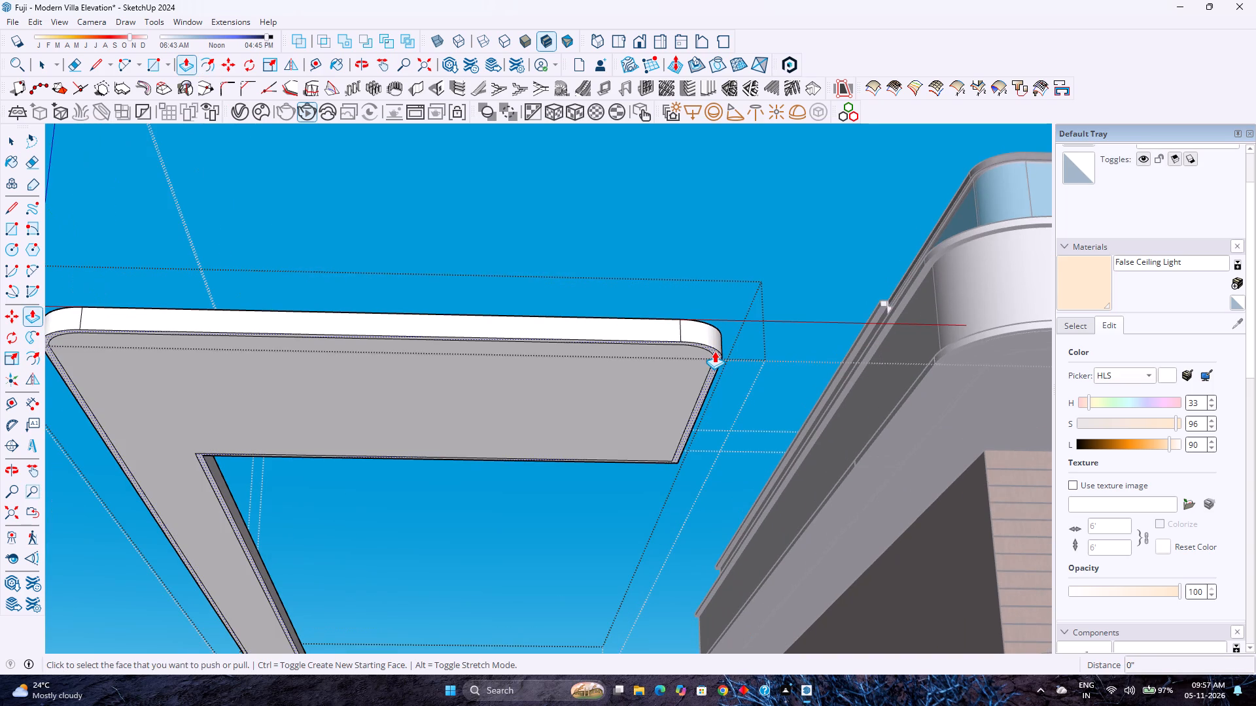
left_click(714, 352)
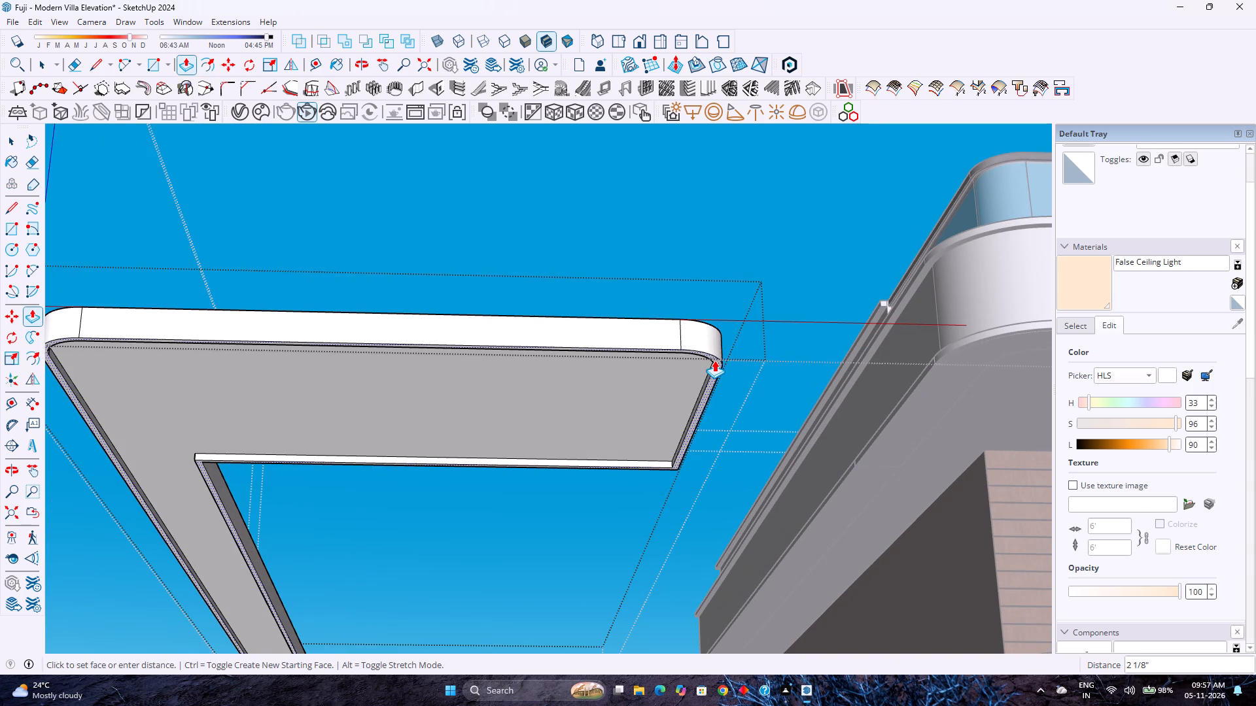
key("2")
key("Return")
Offset the outline of the recessed L-shaped face within the rim 3" inward.
scroll(635, 385, "down", 3)
scroll(461, 445, "up", 2)
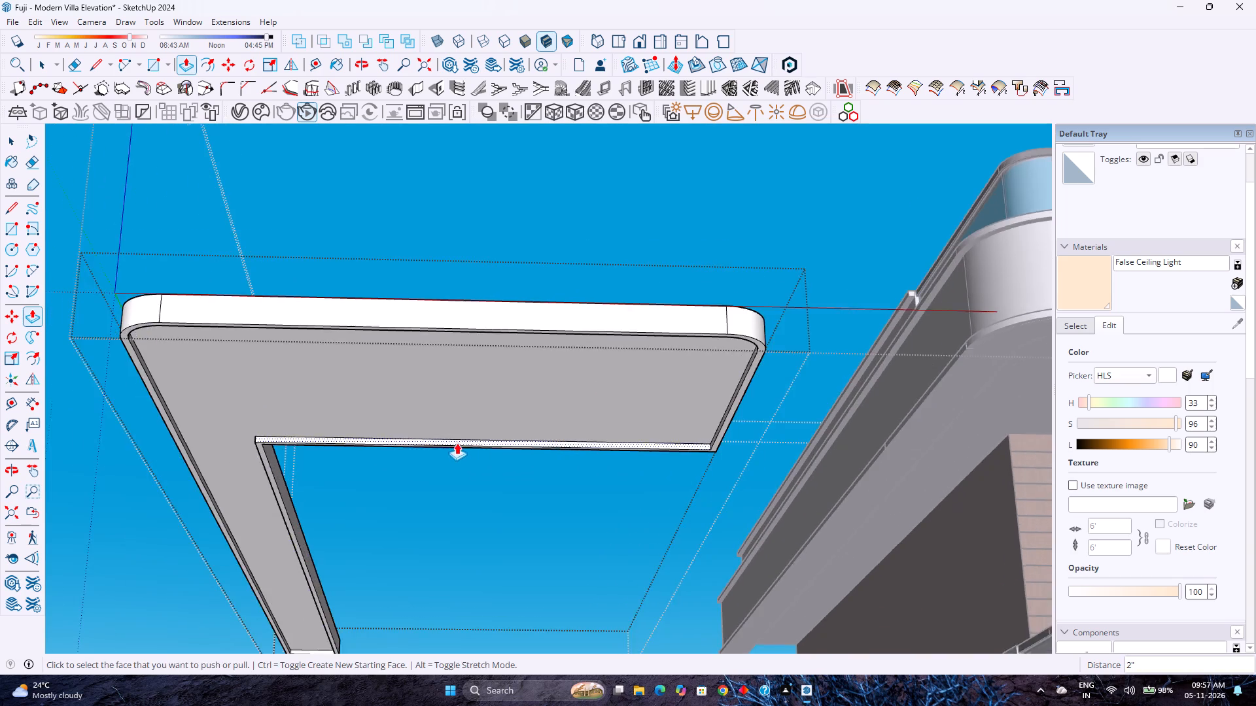
scroll(457, 443, "up", 1)
middle_click_drag(455, 439, 461, 411)
middle_click(461, 411)
scroll(462, 409, "down", 13)
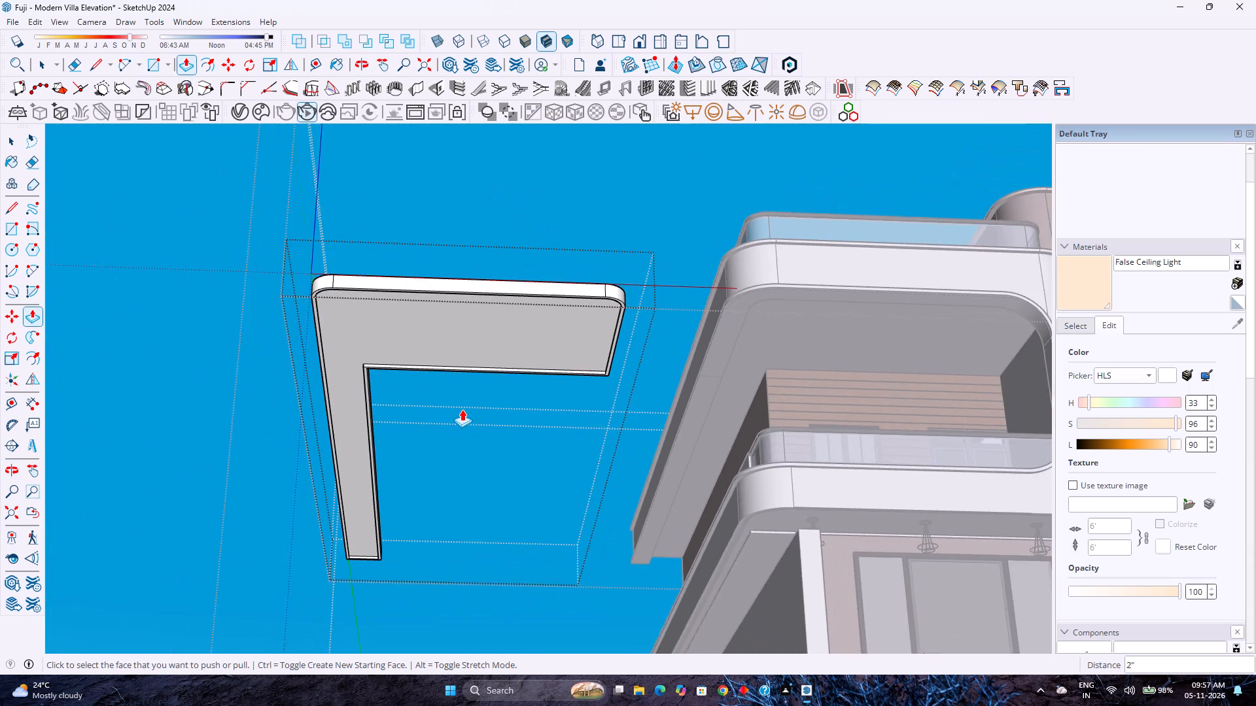
scroll(462, 409, "down", 2)
key("space")
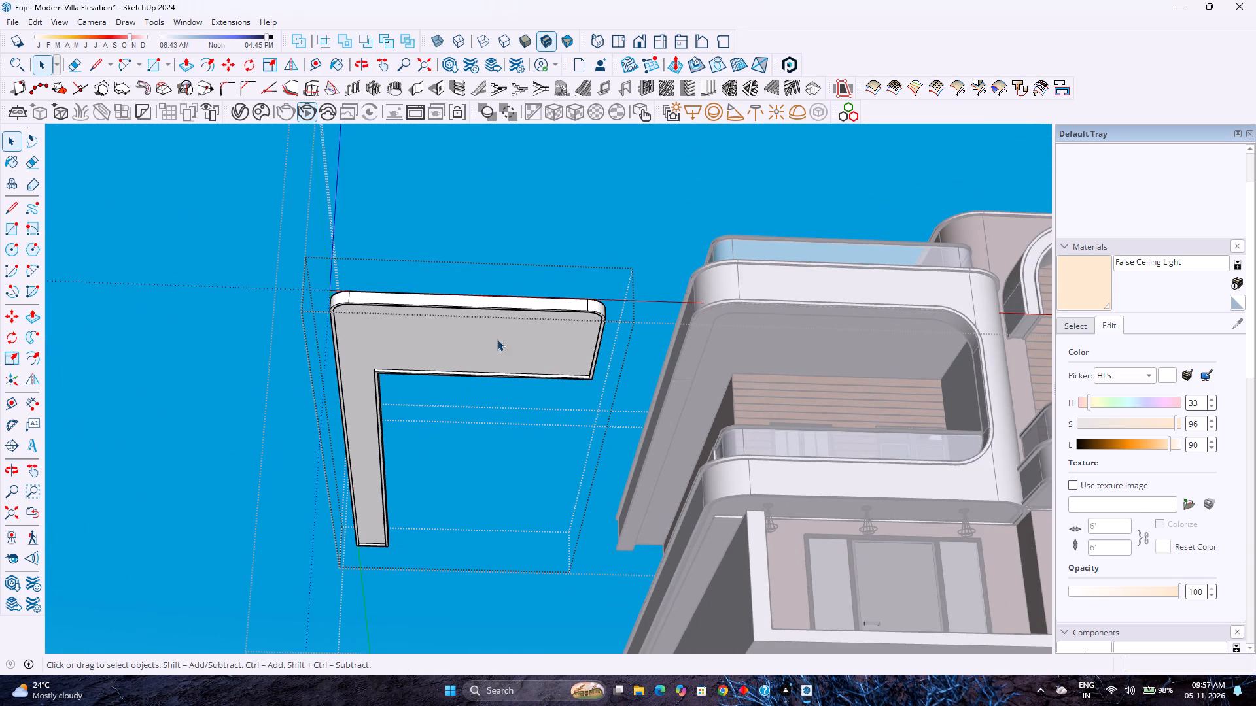
left_click(500, 333)
scroll(500, 333, "up", 6)
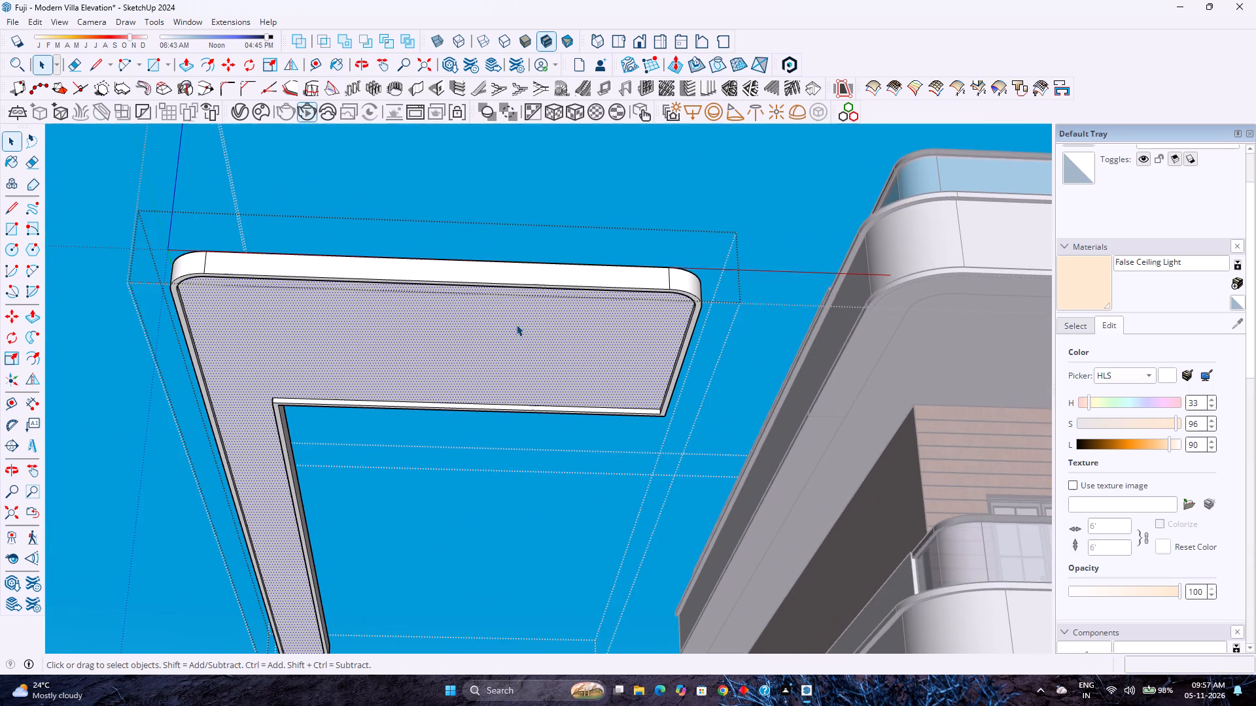
scroll(544, 369, "up", 2)
middle_click_drag(547, 365, 568, 366)
middle_click(568, 366)
scroll(576, 354, "down", 3)
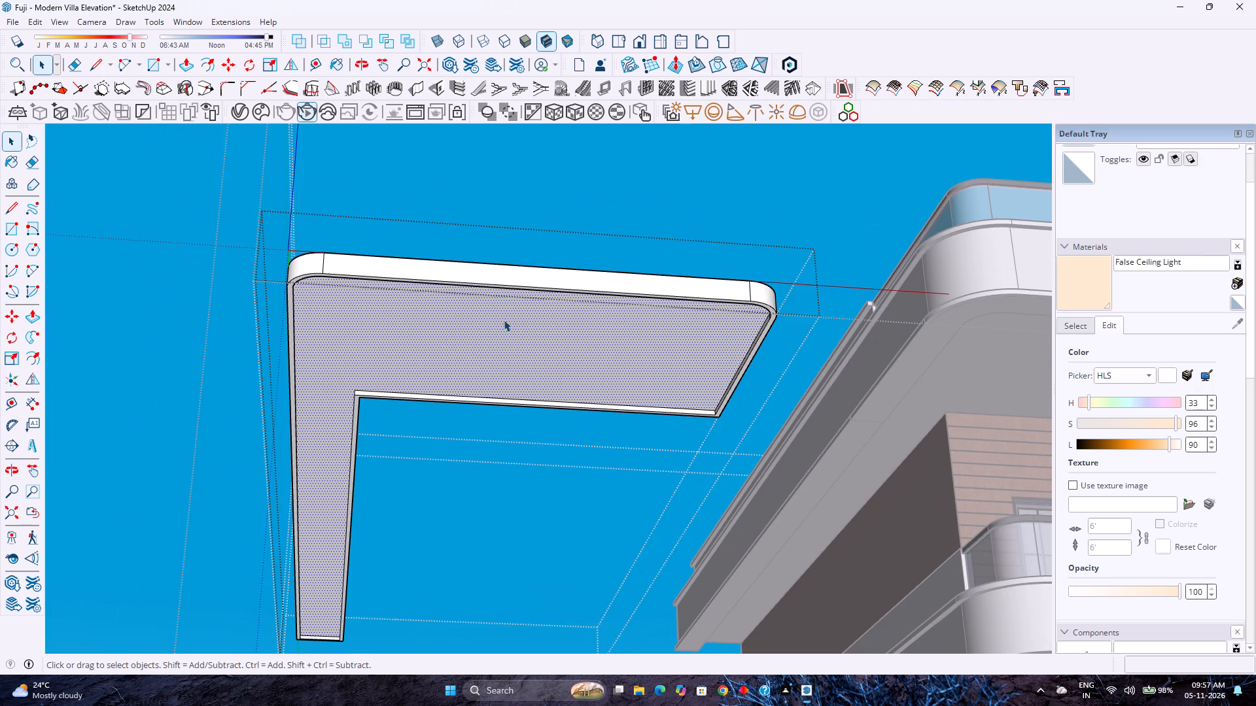
left_click(211, 64)
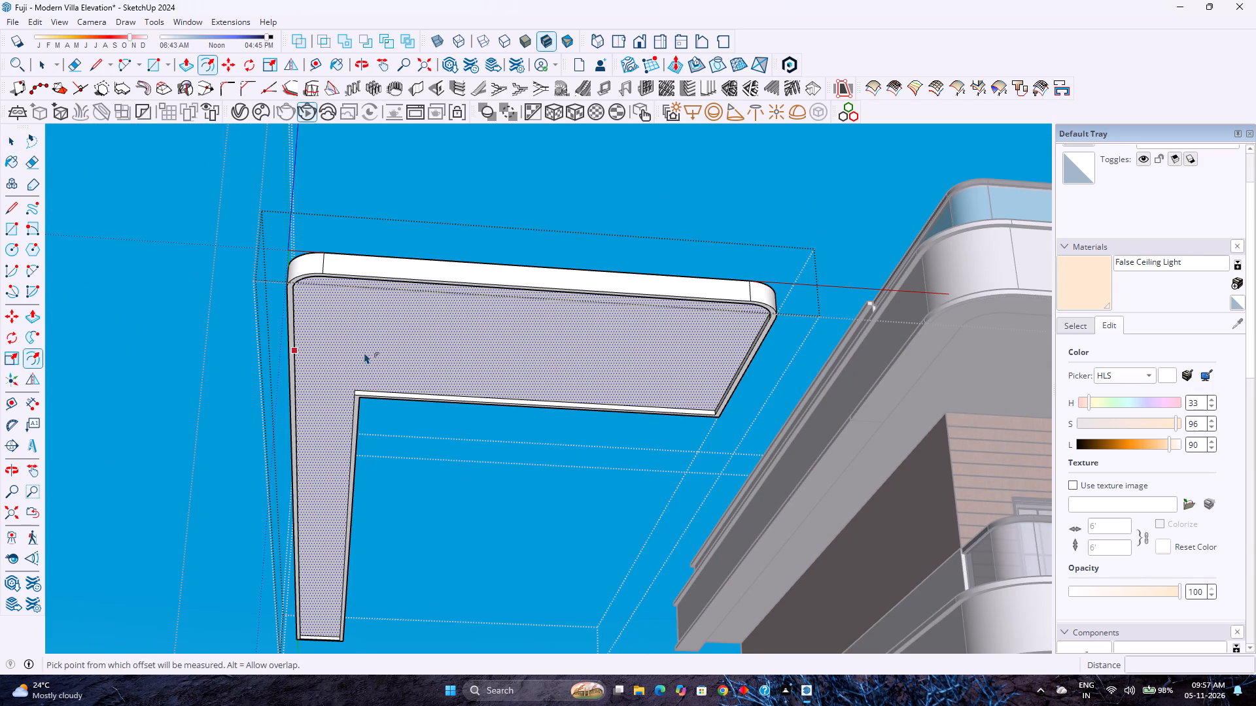
left_click(356, 345)
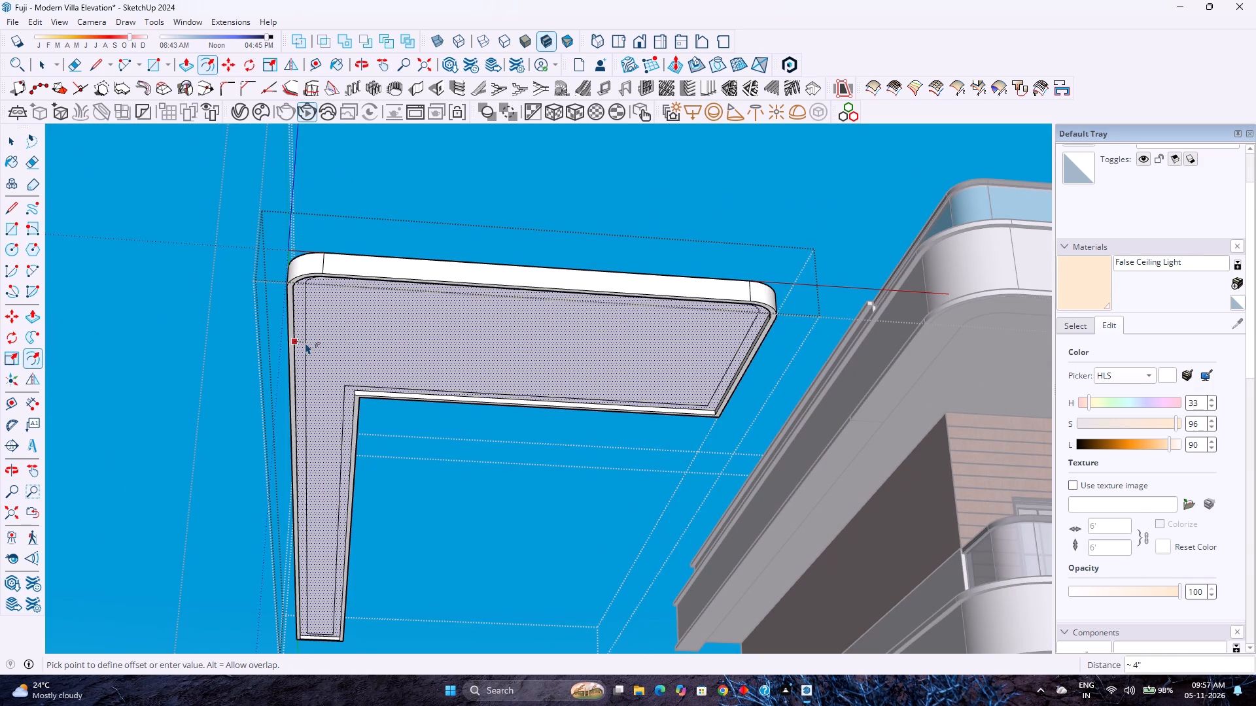
key("2")
key("Return")
key("3")
key("Return")
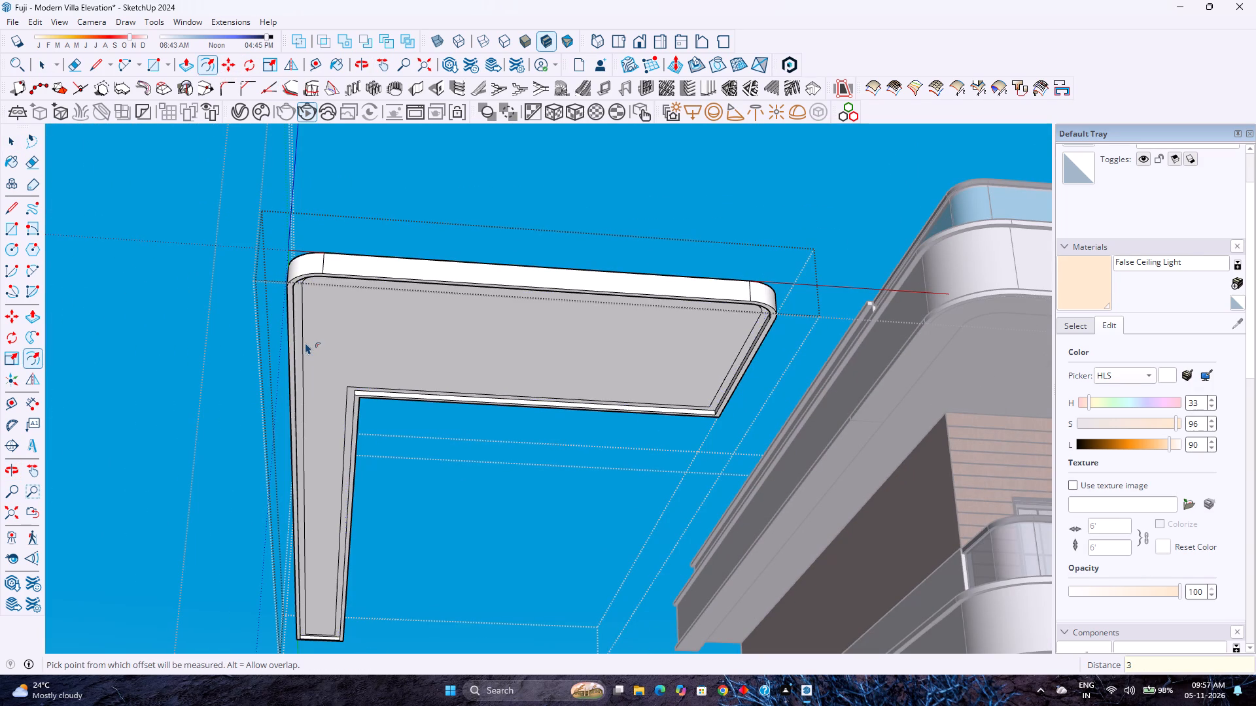
Offset the recessed face's outer outline 5" inward, adding a second loop inside the 3" one.
scroll(319, 345, "up", 3)
middle_click_drag(319, 345, 316, 331)
left_click(296, 337)
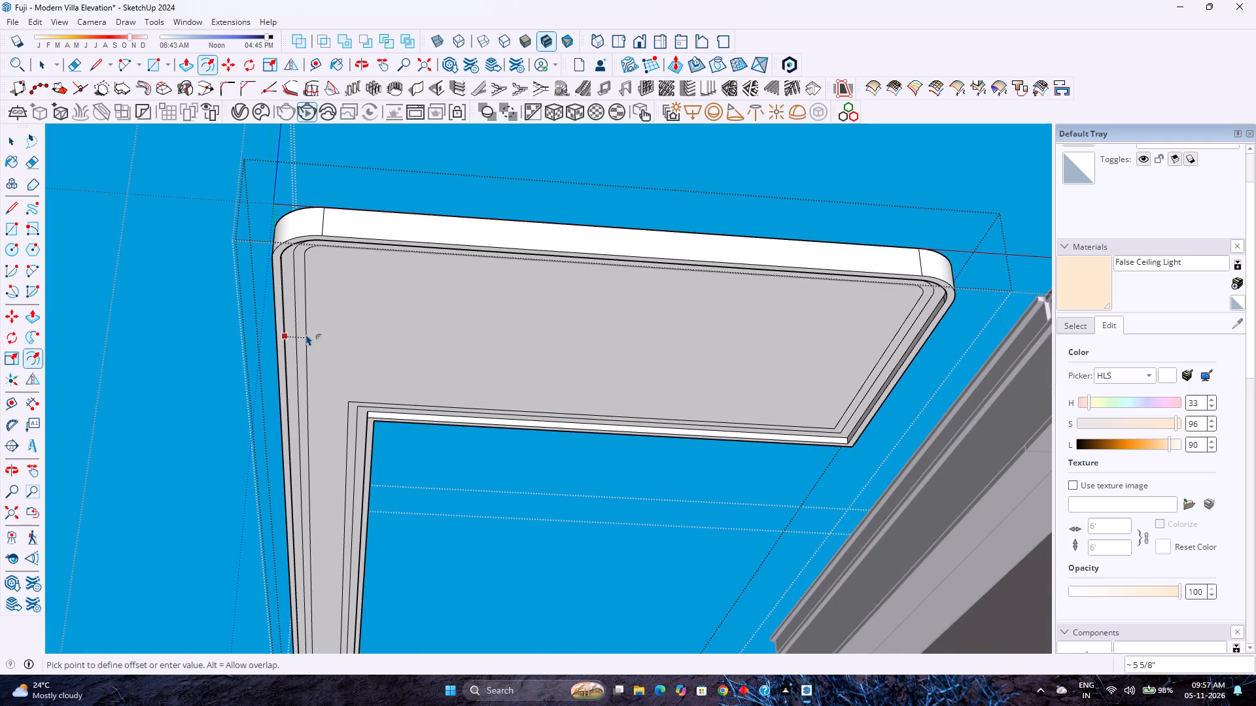
key("4")
key("Return")
key("5")
key("Return")
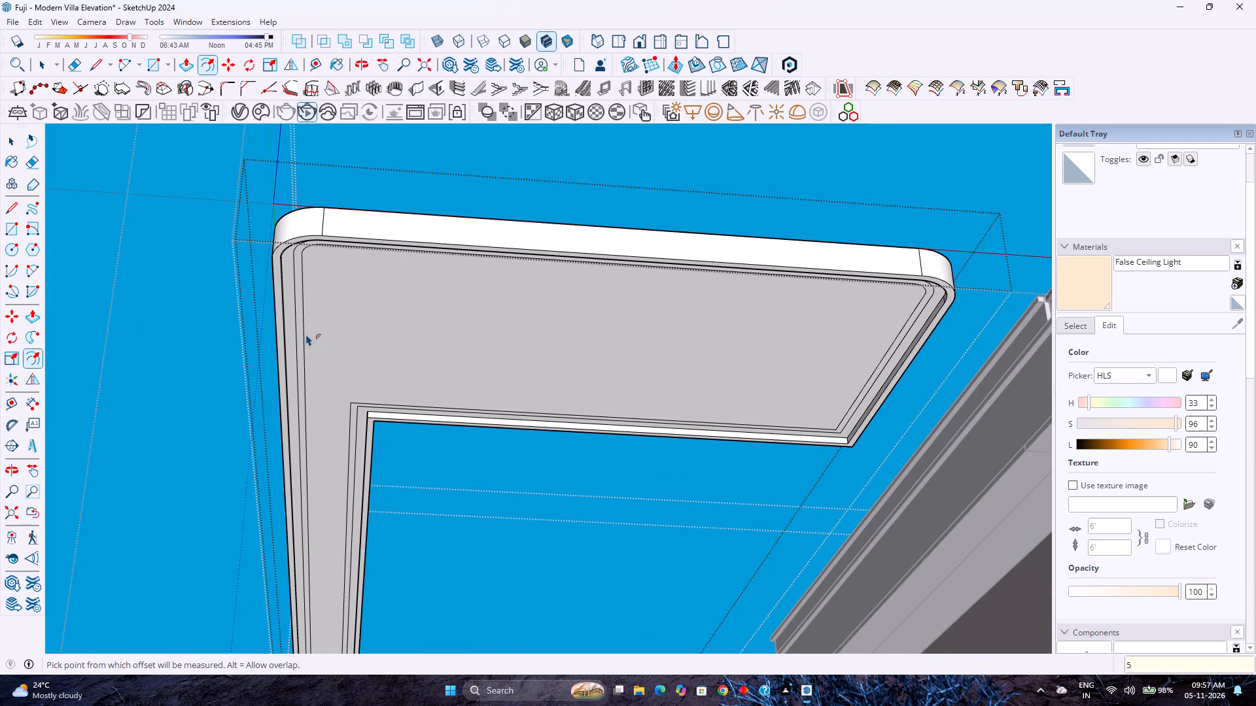
key("space")
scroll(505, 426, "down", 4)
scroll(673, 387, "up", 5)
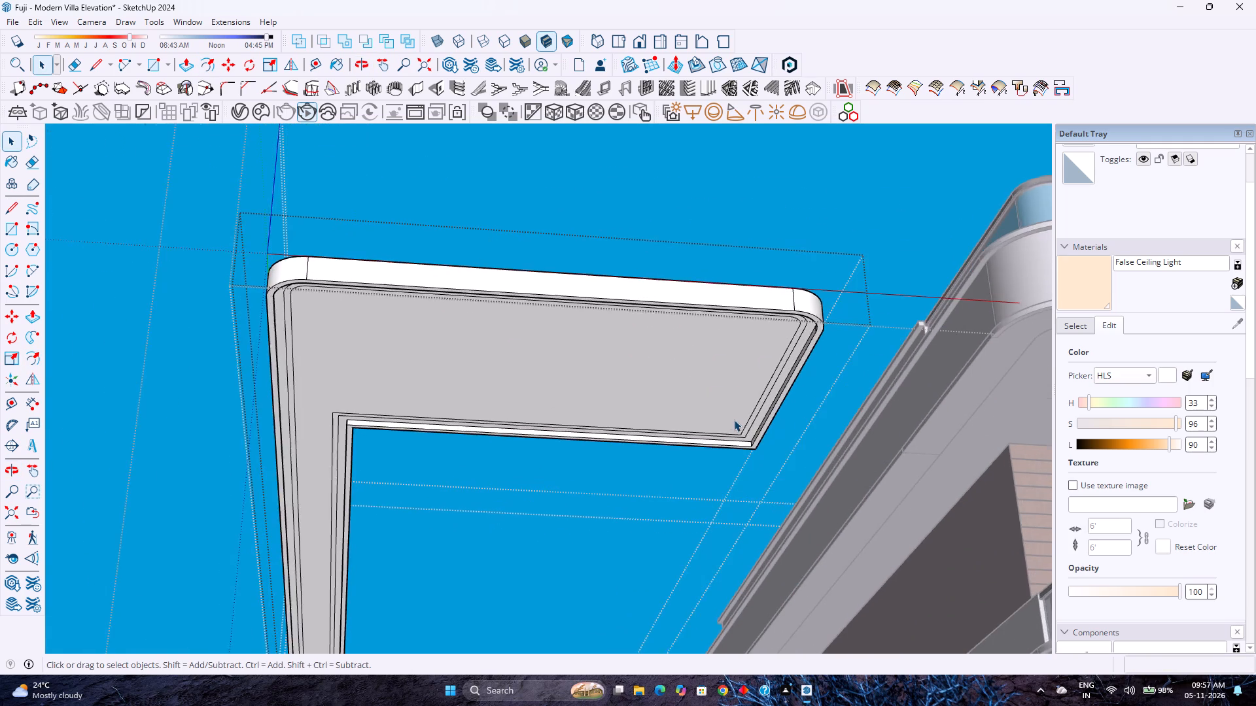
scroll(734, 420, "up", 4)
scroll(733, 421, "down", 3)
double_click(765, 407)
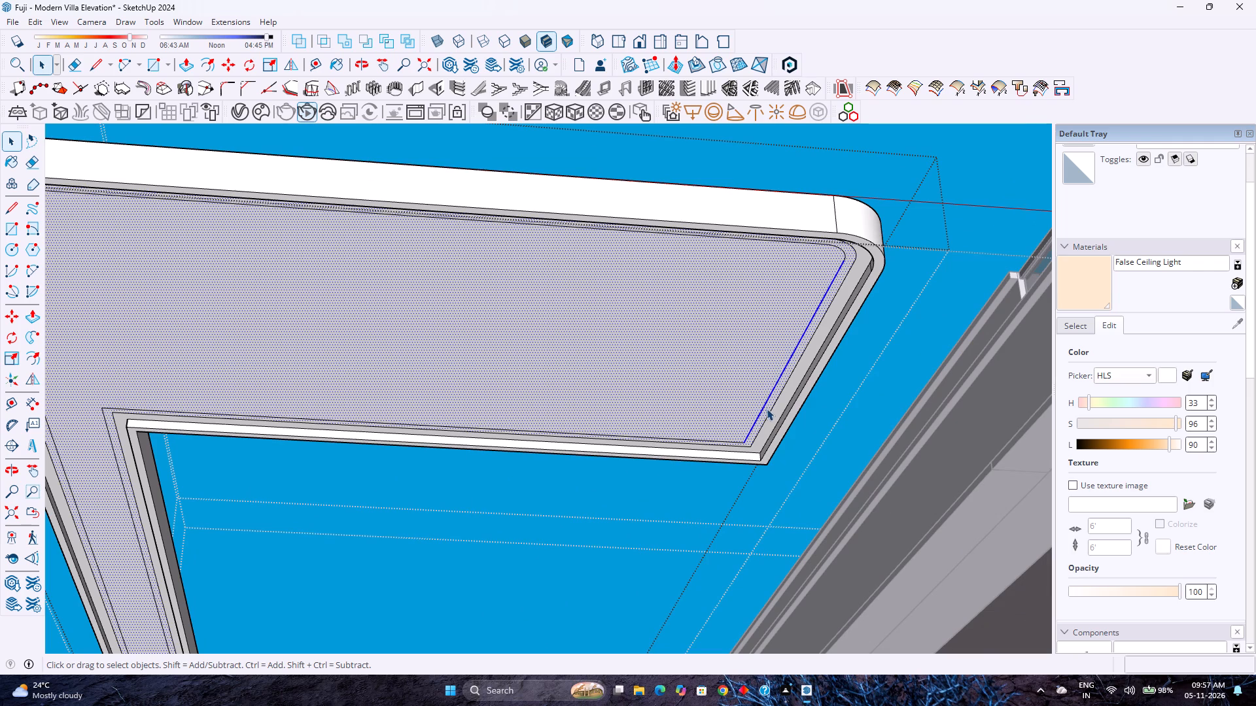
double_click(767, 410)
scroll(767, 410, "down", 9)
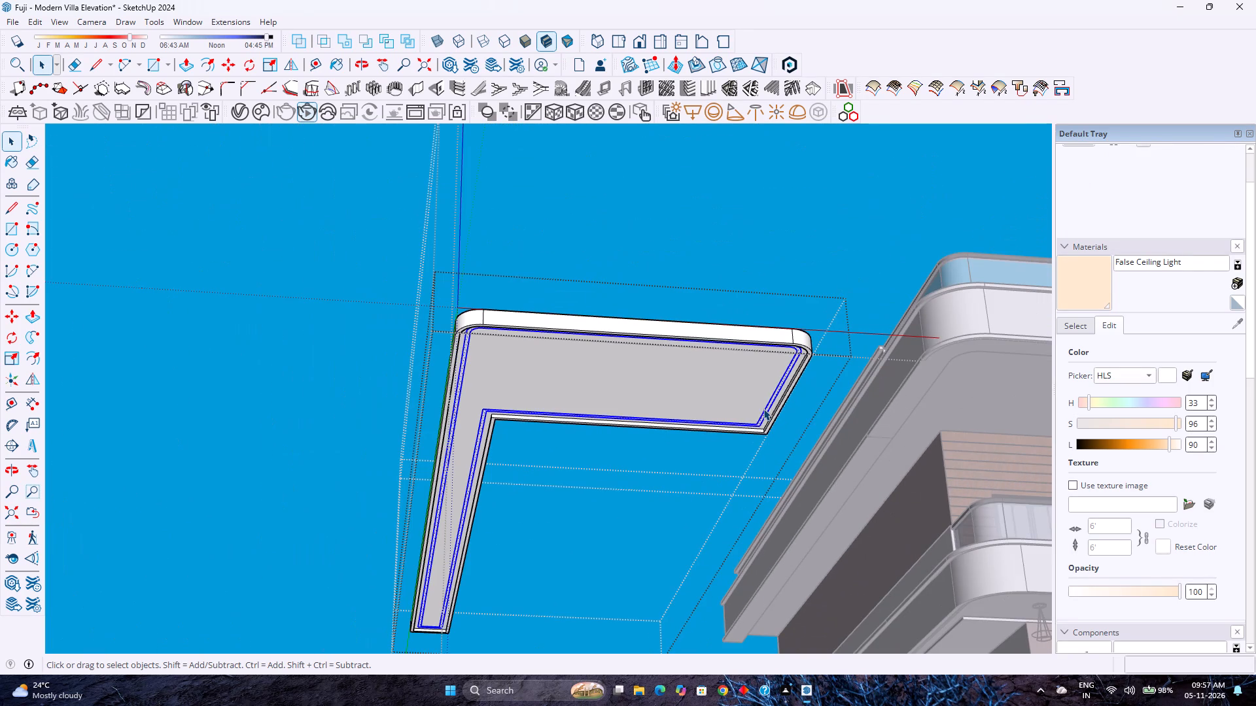
Undo the 3" and 5" offset loops on the recessed L-shaped face.
key("ctrl+z")
key("ctrl+z")
Offset the recessed L-shaped face's three outer sides and two rounded corners 3" inward as an open path, leaving out the inner sides.
middle_click_drag(621, 392, 608, 379)
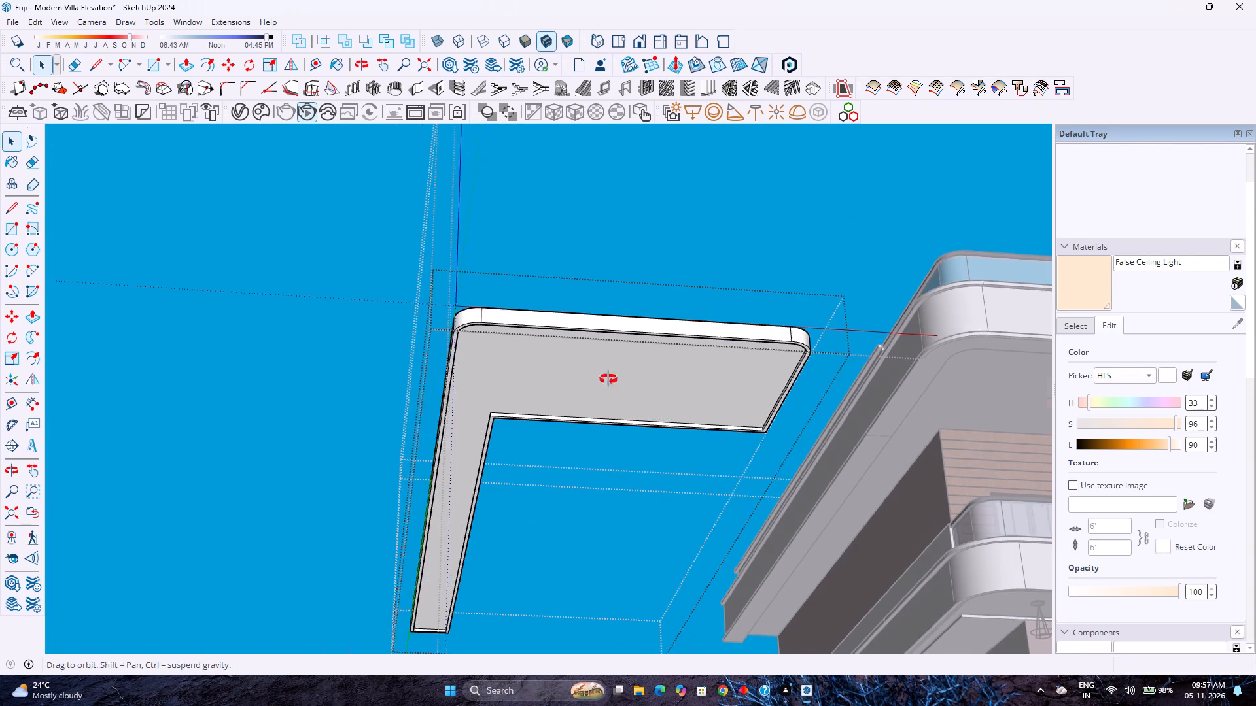
middle_click_drag(608, 379, 586, 353)
middle_click(585, 352)
scroll(533, 339, "up", 6)
scroll(420, 352, "up", 5)
middle_click_drag(379, 351, 366, 380)
middle_click(364, 382)
middle_click_drag(362, 388, 357, 399)
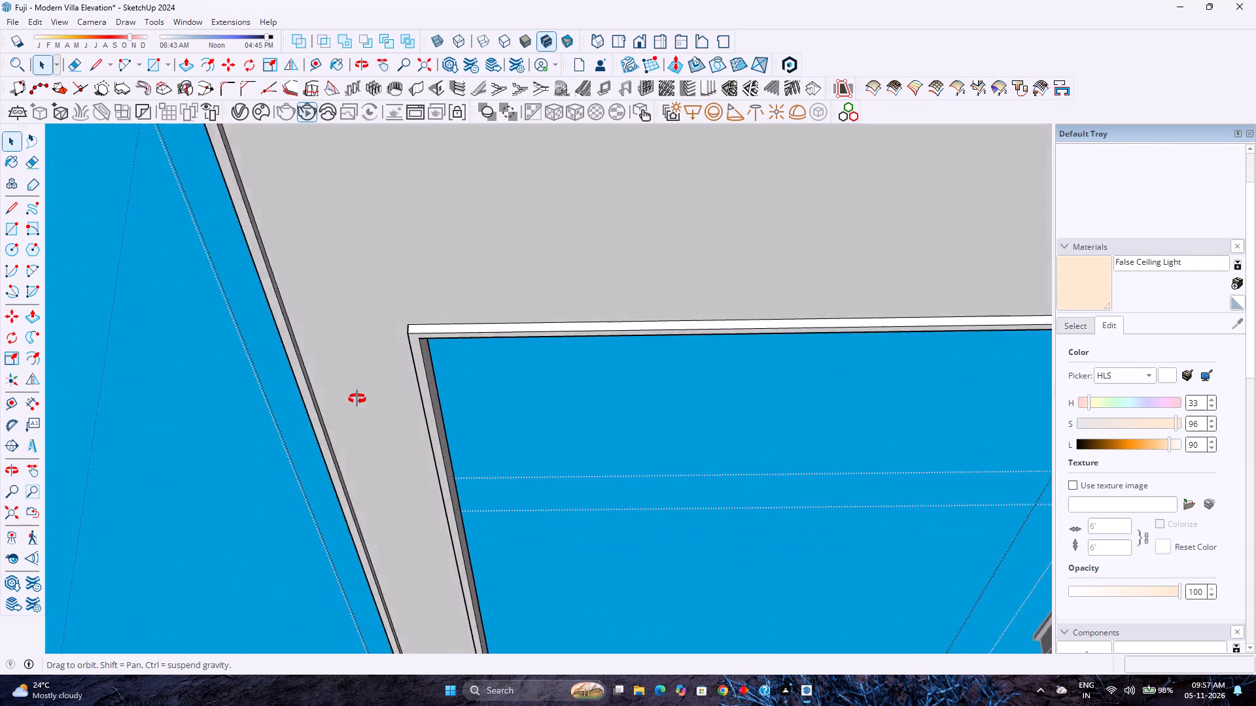
middle_click_drag(357, 399, 321, 428)
left_click(300, 380, "ctrl")
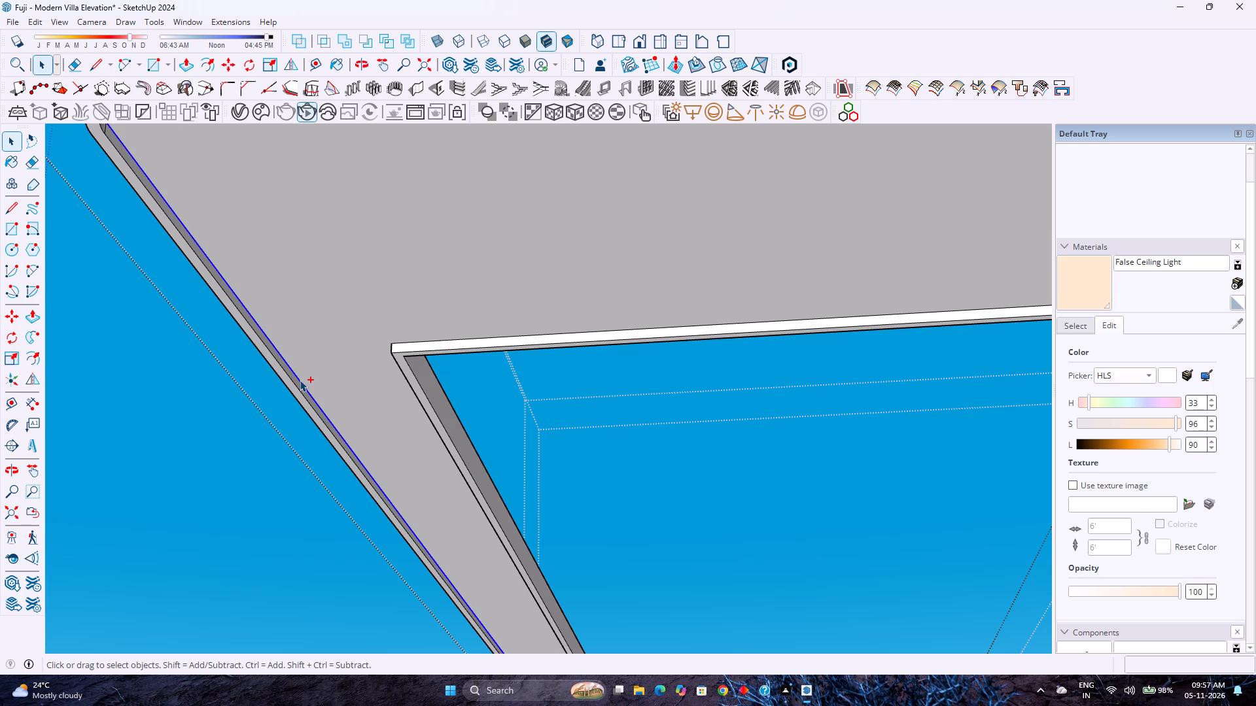
scroll(300, 380, "down", 9)
middle_click_drag(305, 375, 428, 490, "shift")
middle_click(429, 491, "shift")
middle_click(430, 492, "shift")
middle_click_drag(415, 484, 363, 460)
middle_click_drag(359, 458, 352, 454)
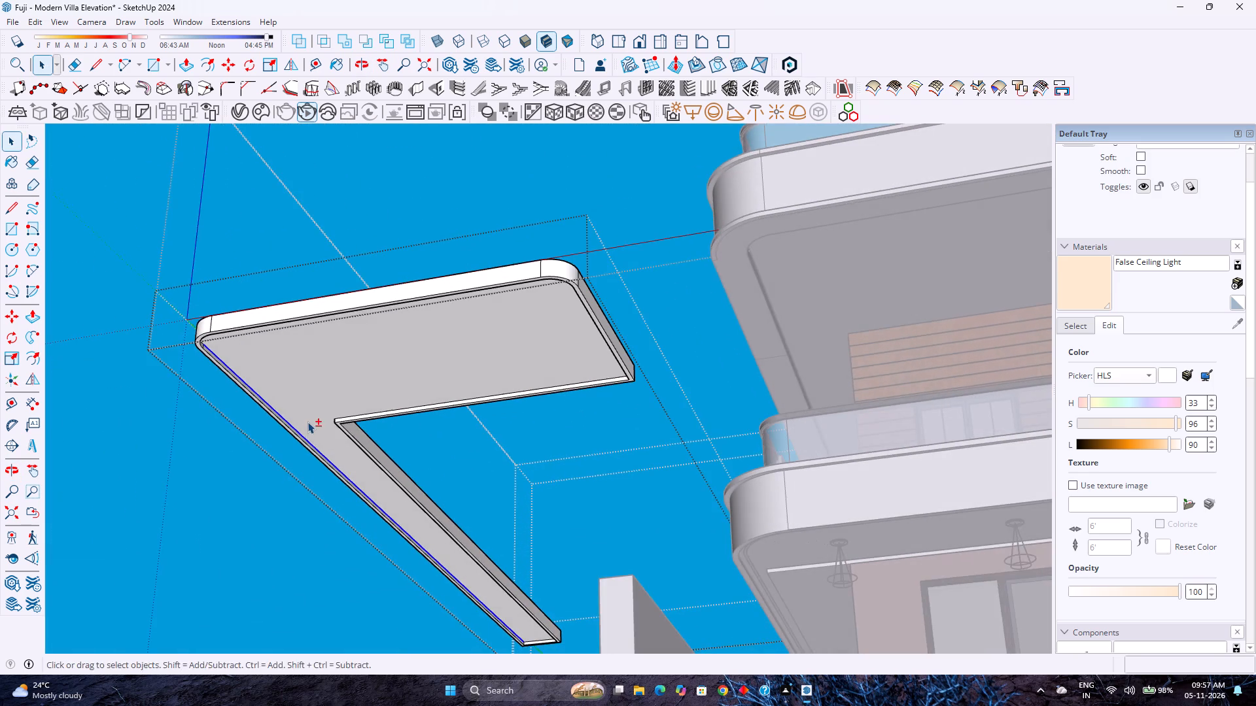
middle_click_drag(307, 422, 599, 409, "shift")
middle_click(608, 409, "shift")
middle_click_drag(588, 394, 528, 394)
scroll(347, 329, "up", 5)
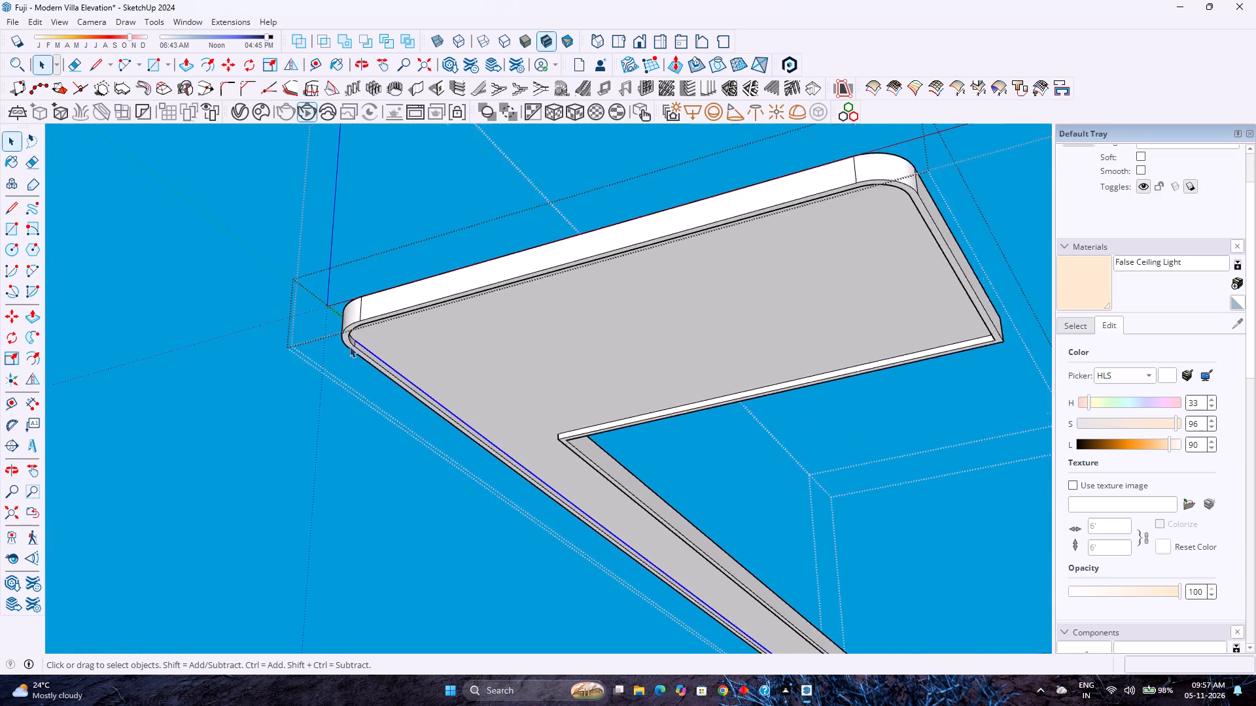
scroll(349, 346, "up", 9)
middle_click_drag(358, 339, 298, 360)
scroll(380, 349, "up", 5)
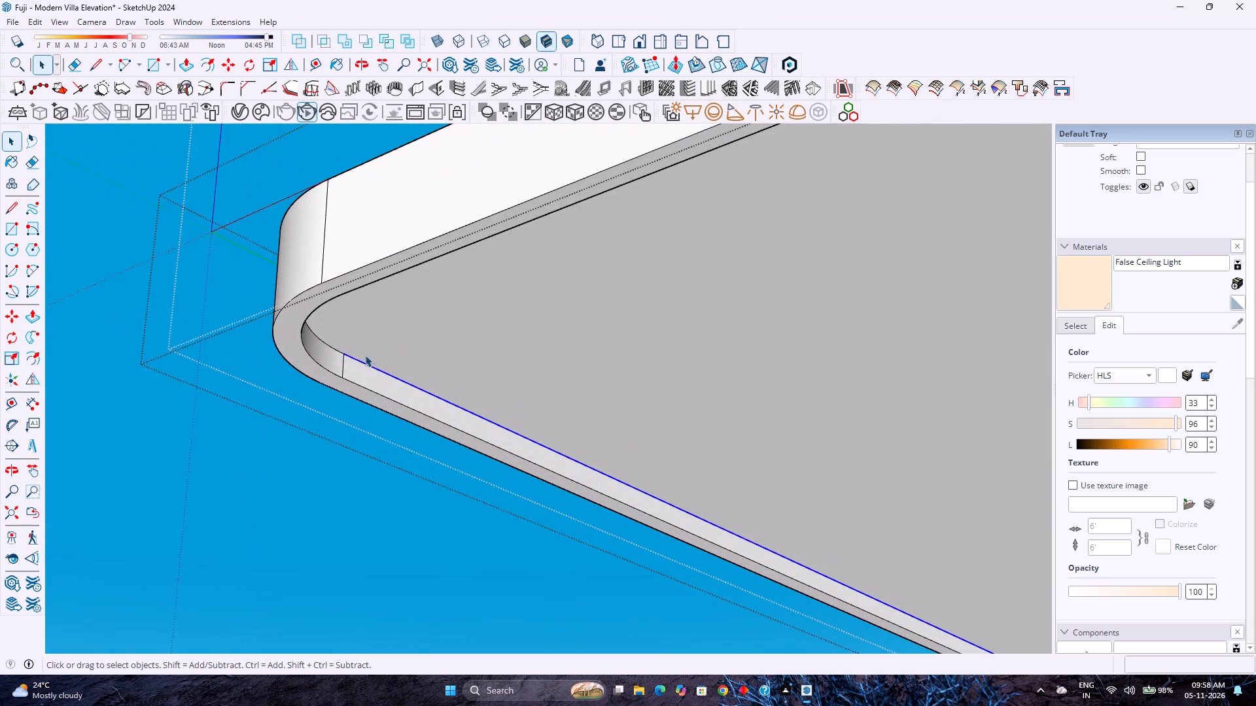
scroll(365, 355, "up", 1)
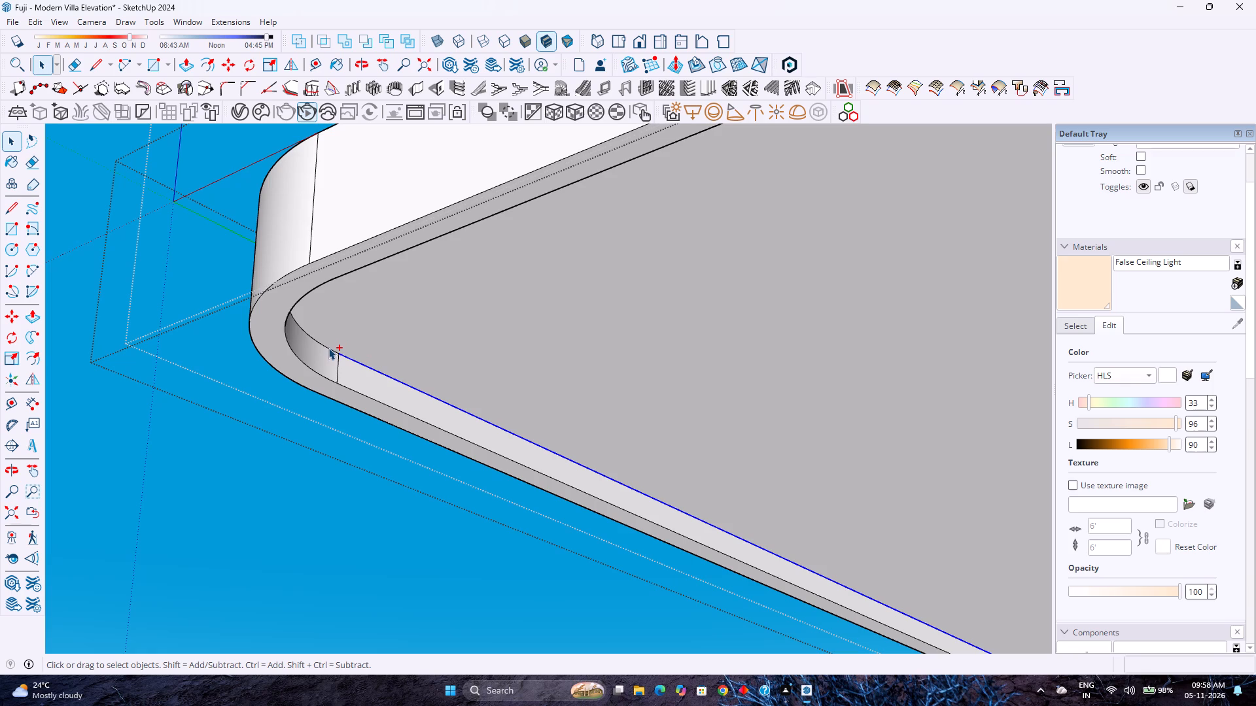
left_click(328, 348, "ctrl")
scroll(328, 348, "down", 13)
middle_click_drag(397, 335, 305, 351)
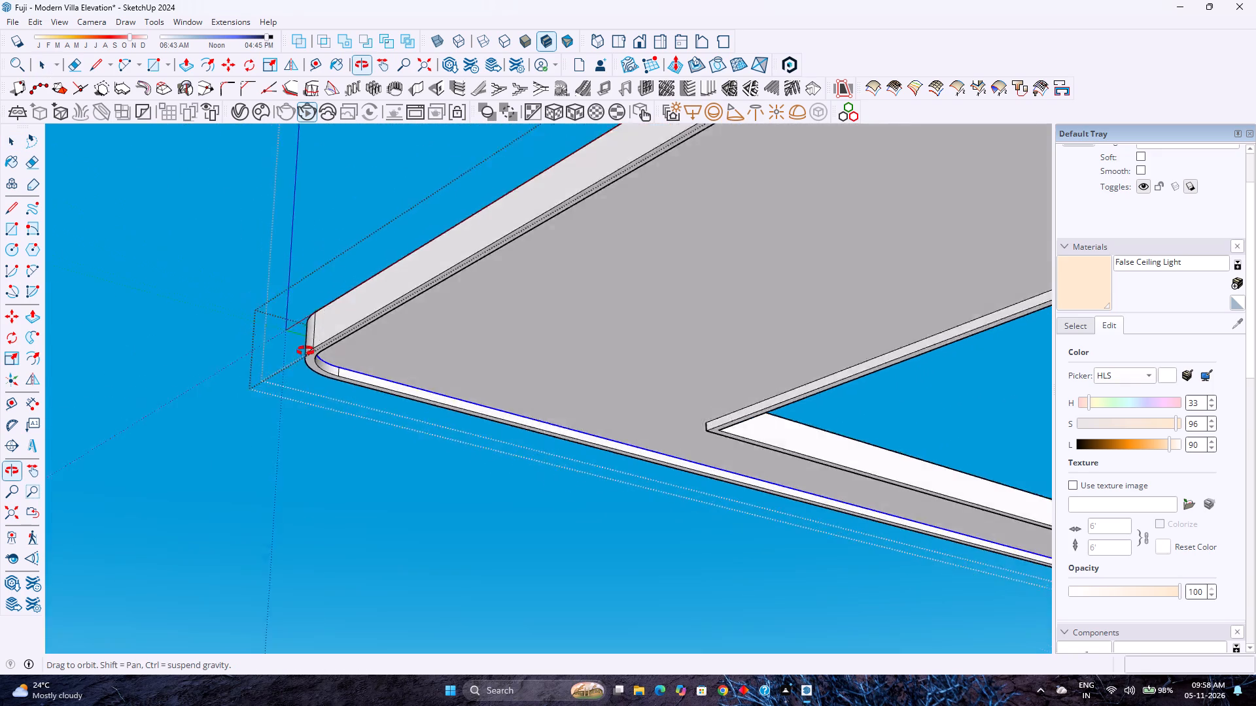
middle_click_drag(305, 351, 40, 397)
middle_click(40, 397)
scroll(292, 348, "up", 4)
left_click(277, 360, "ctrl")
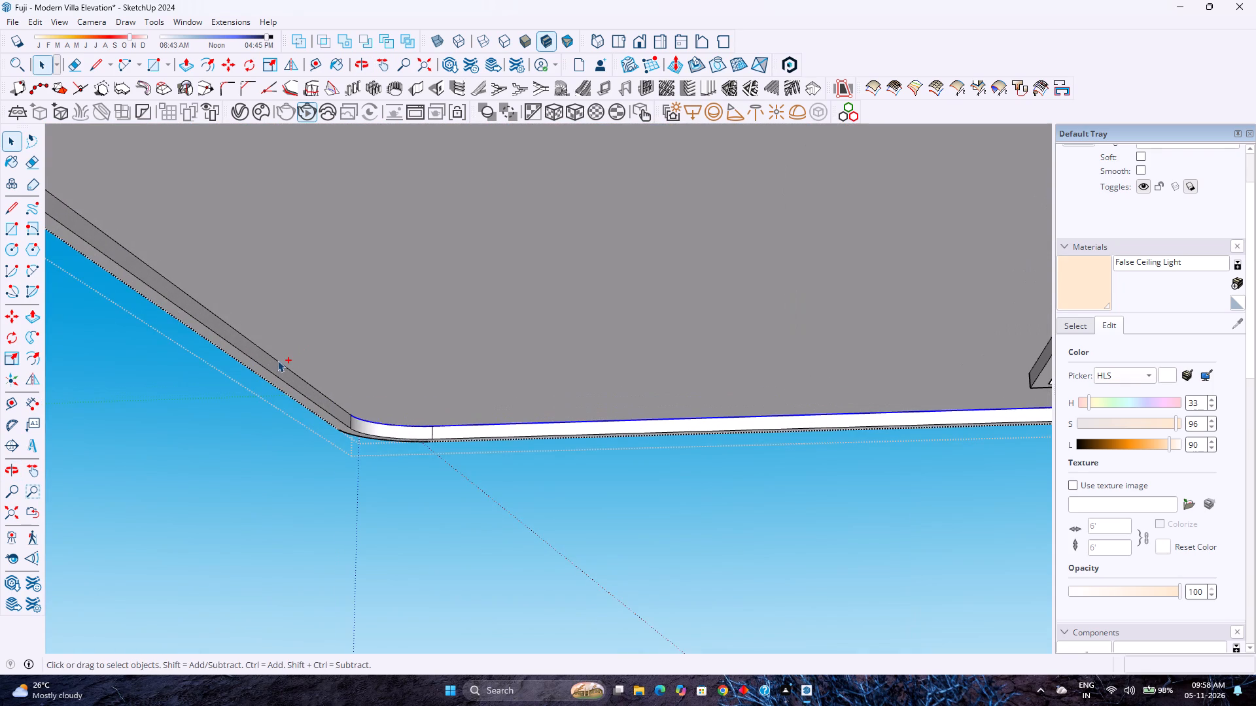
scroll(277, 360, "down", 3)
middle_click_drag(268, 364, 853, 403)
middle_click(853, 403)
middle_click_drag(682, 373, 799, 365)
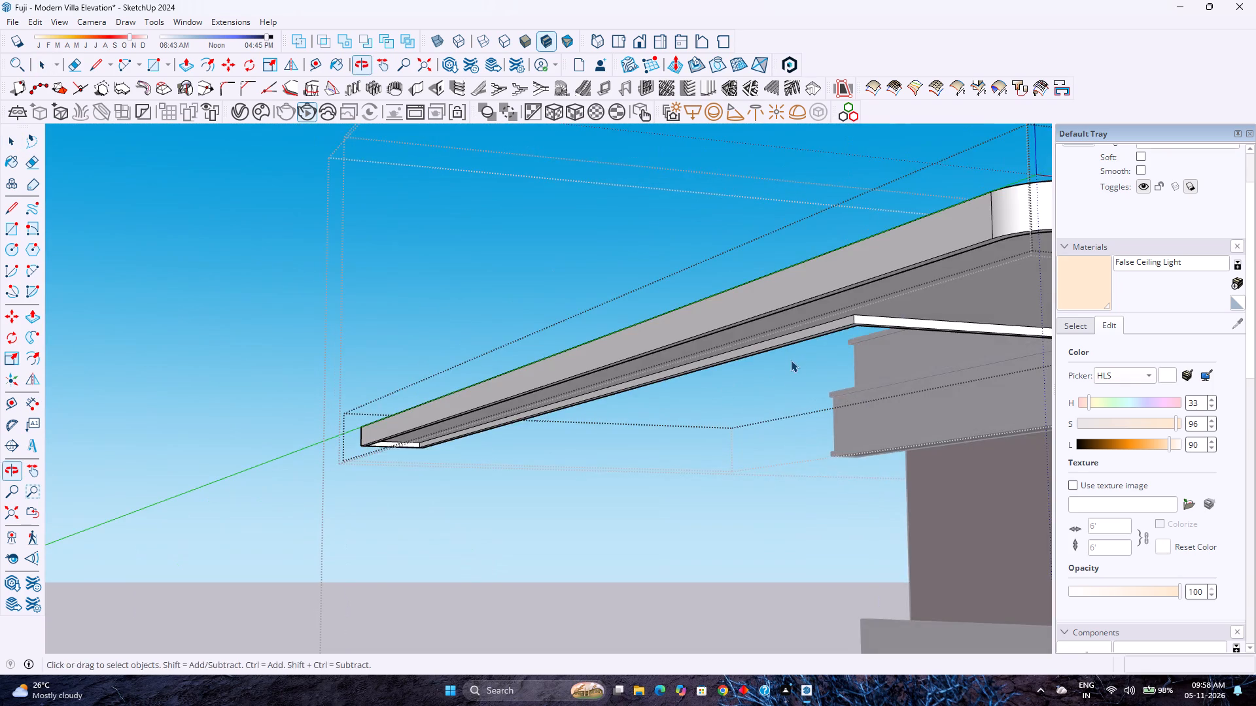
middle_click_drag(786, 358, 417, 387, "shift")
middle_click(417, 387, "shift")
middle_click_drag(607, 360, 286, 363, "shift")
middle_click_drag(338, 372, 772, 390)
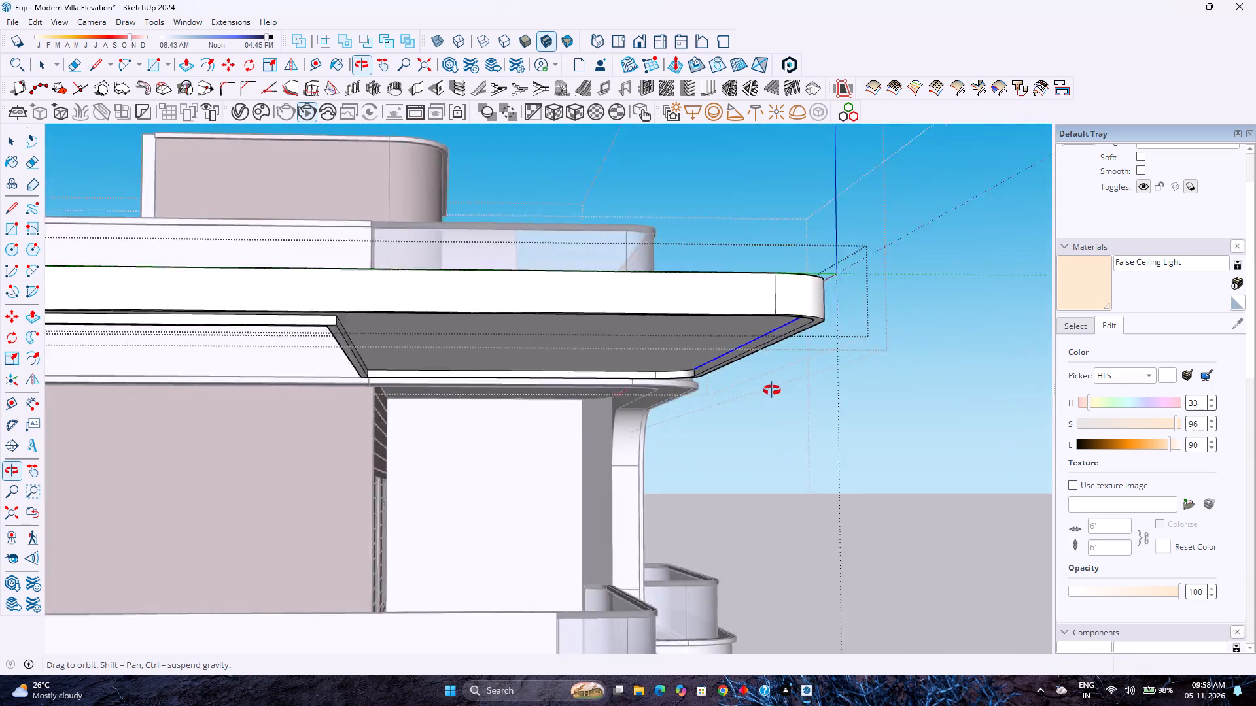
middle_click_drag(772, 390, 780, 369)
middle_click(780, 369)
scroll(664, 388, "up", 8)
left_click(668, 397, "ctrl")
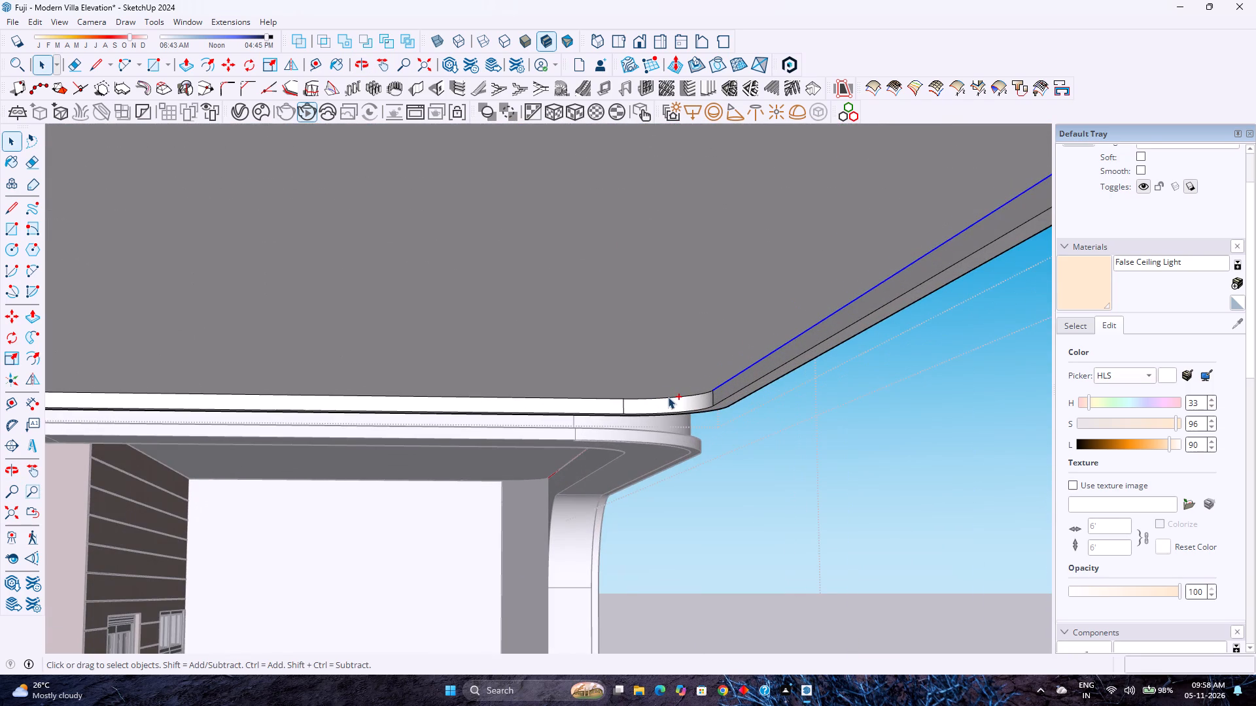
middle_click_drag(655, 397, 602, 371)
middle_click(602, 370)
left_click(592, 399, "ctrl")
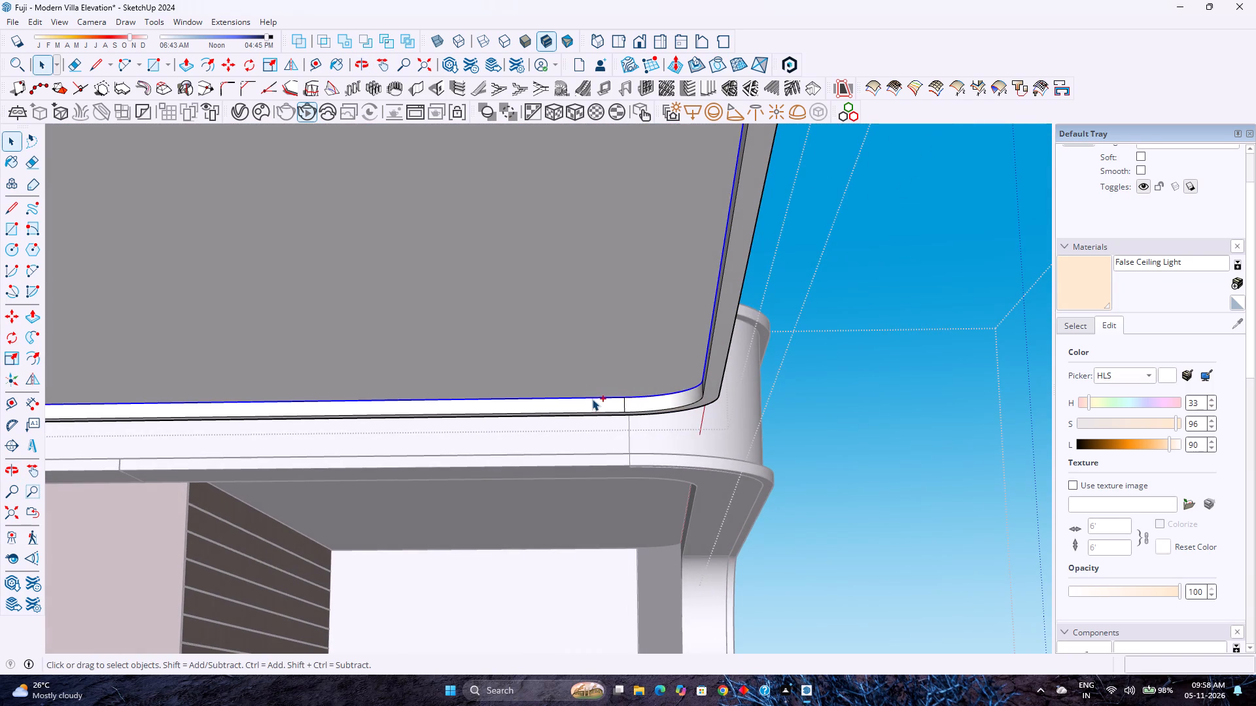
scroll(589, 396, "down", 11)
middle_click_drag(590, 373, 405, 337)
middle_click(405, 337)
middle_click_drag(411, 335, 913, 413, "shift")
middle_click_drag(641, 395, 391, 349)
middle_click(383, 349)
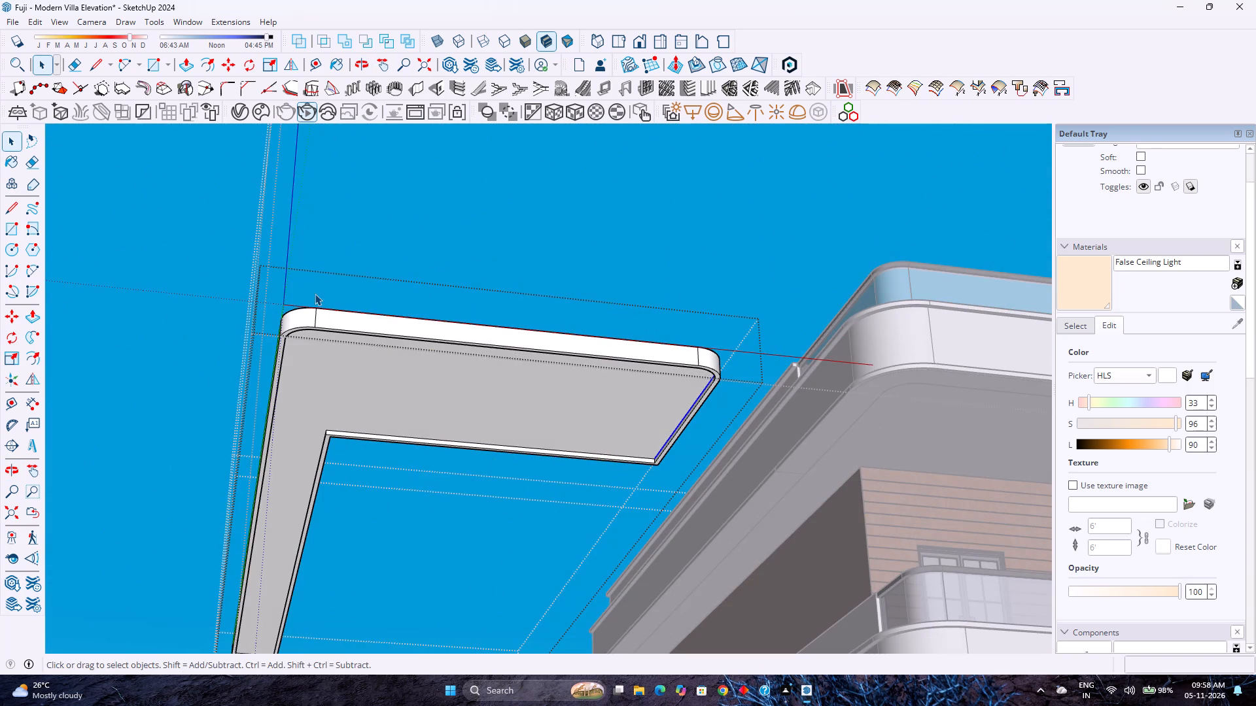
left_click(213, 69)
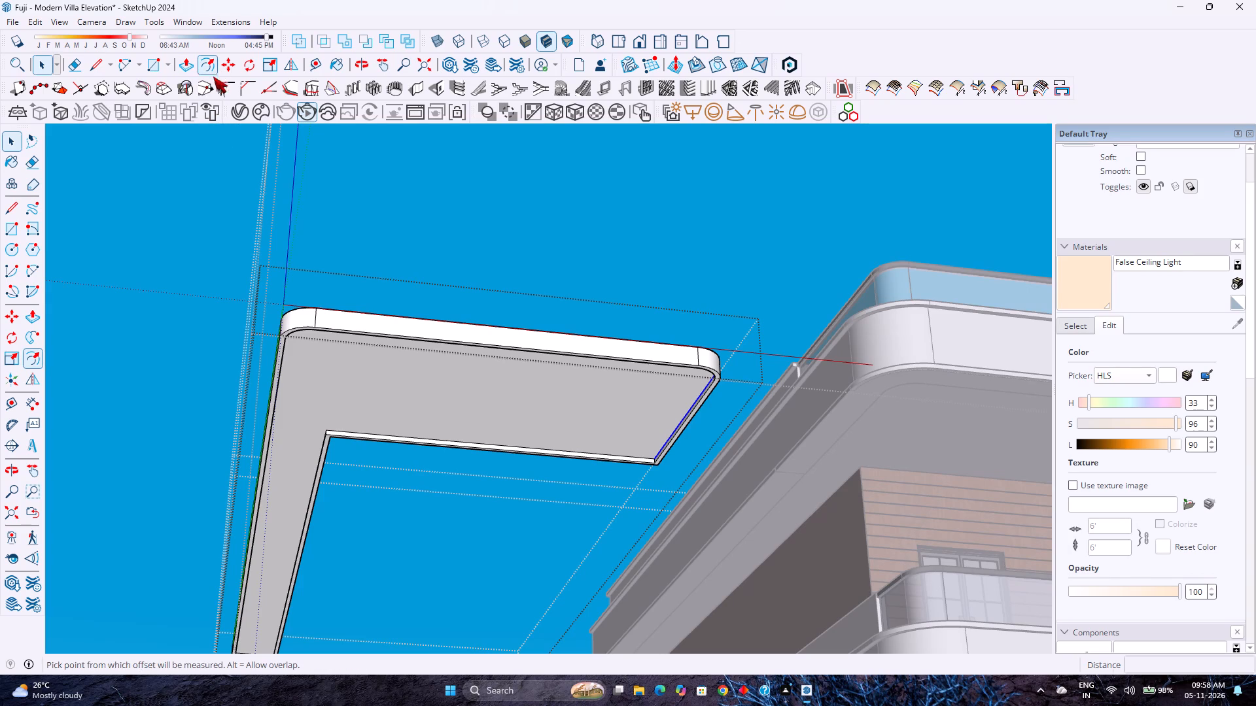
left_click(286, 407)
scroll(311, 401, "up", 5)
middle_click_drag(309, 397, 139, 416)
middle_click(139, 416)
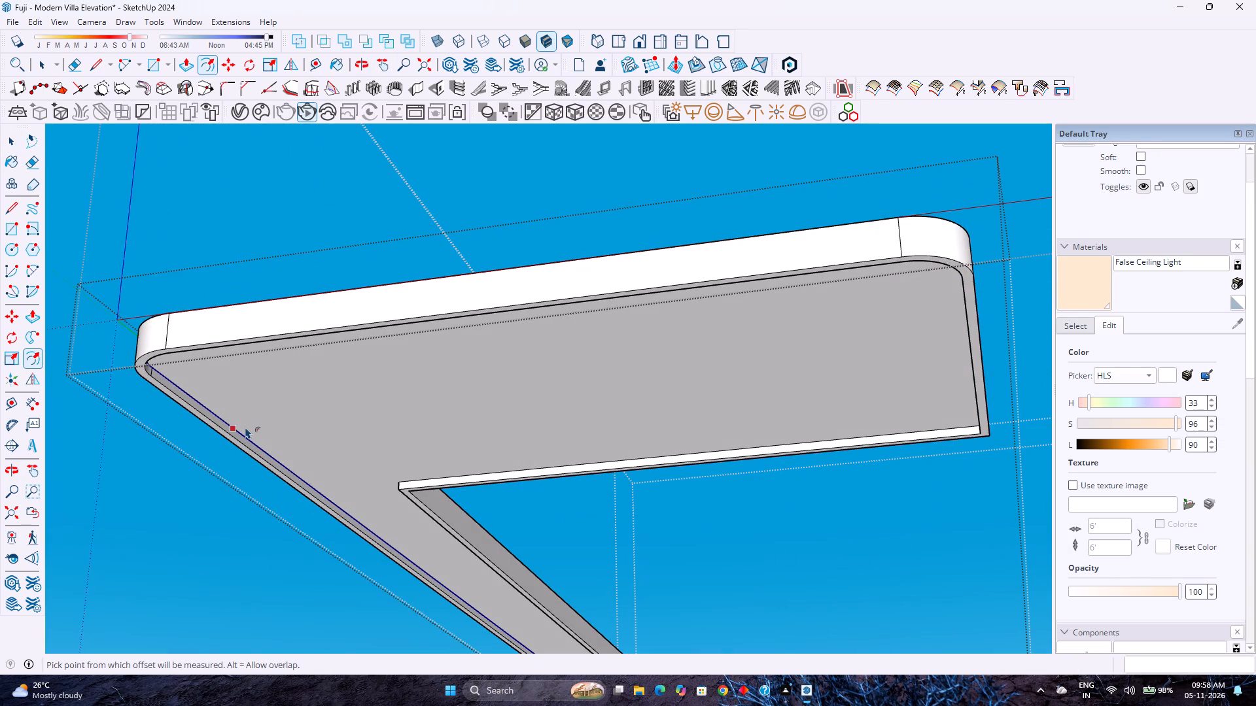
left_click(245, 427)
scroll(264, 420, "up", 2)
middle_click_drag(264, 419, 296, 392)
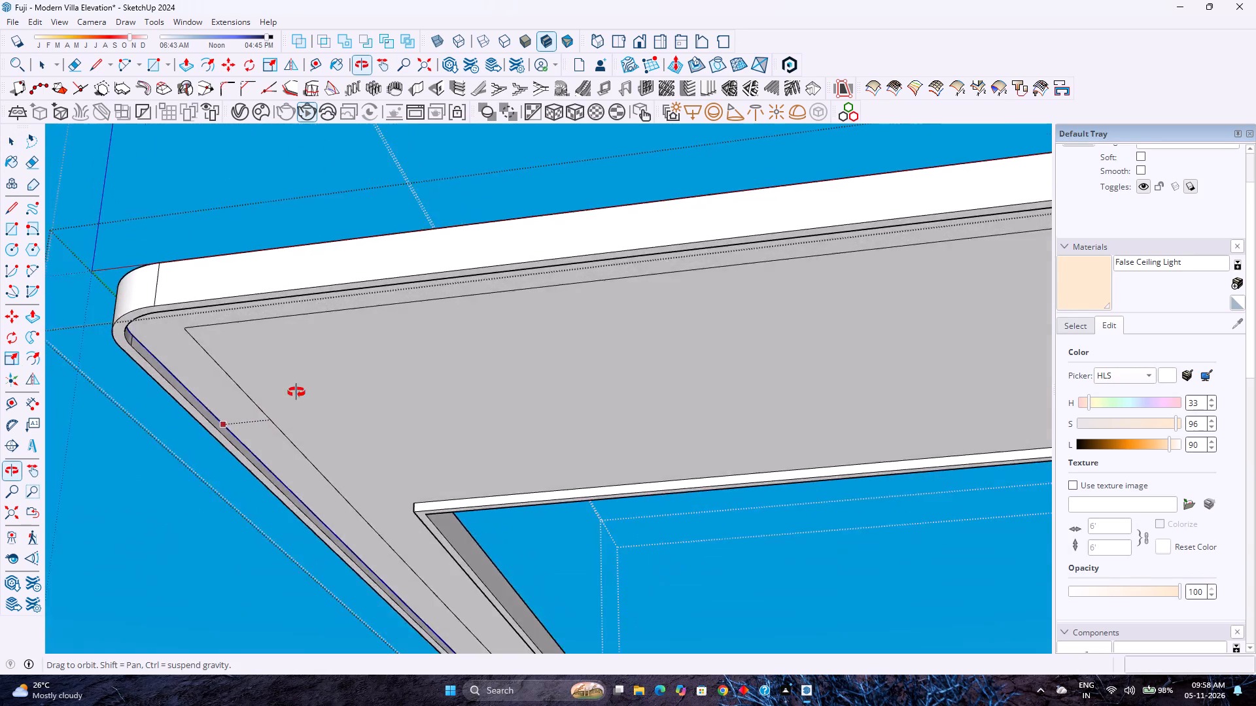
middle_click_drag(296, 392, 405, 359)
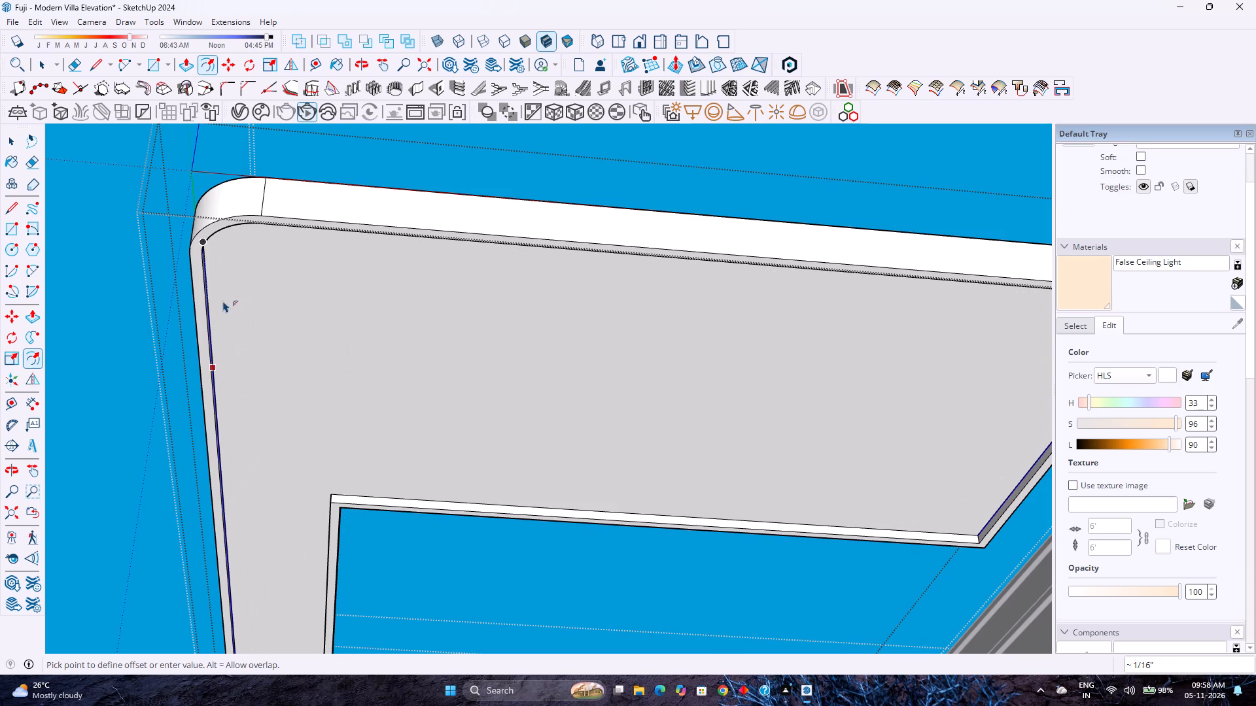
key("3")
key("Return")
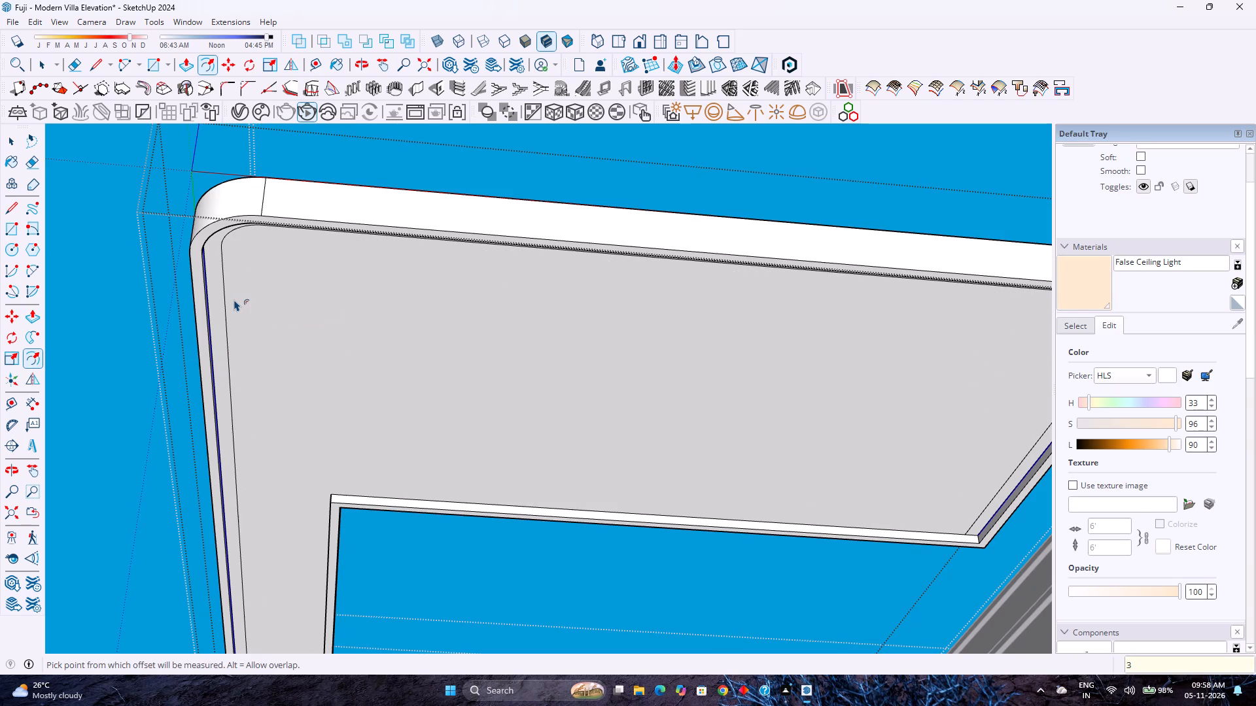
Offset the same outer sides and rounded corners 5" inward, forming a narrow band beside the 3" line.
left_click(207, 323)
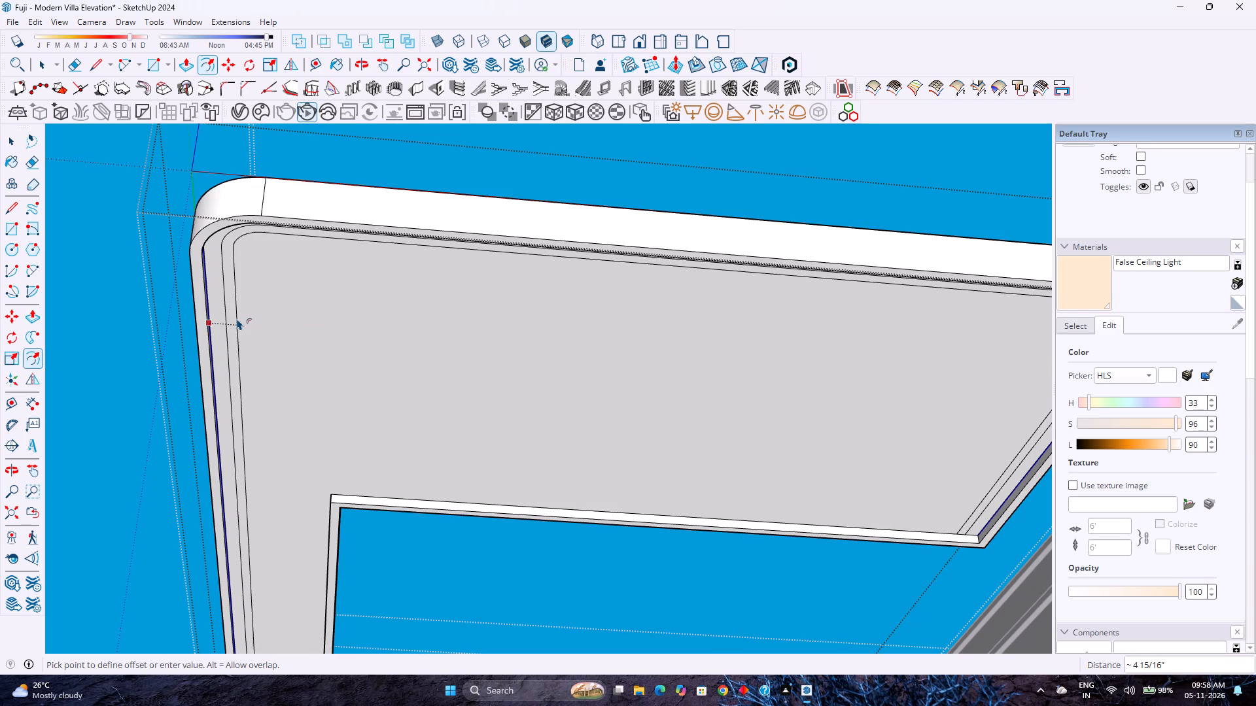
key("5")
key("Return")
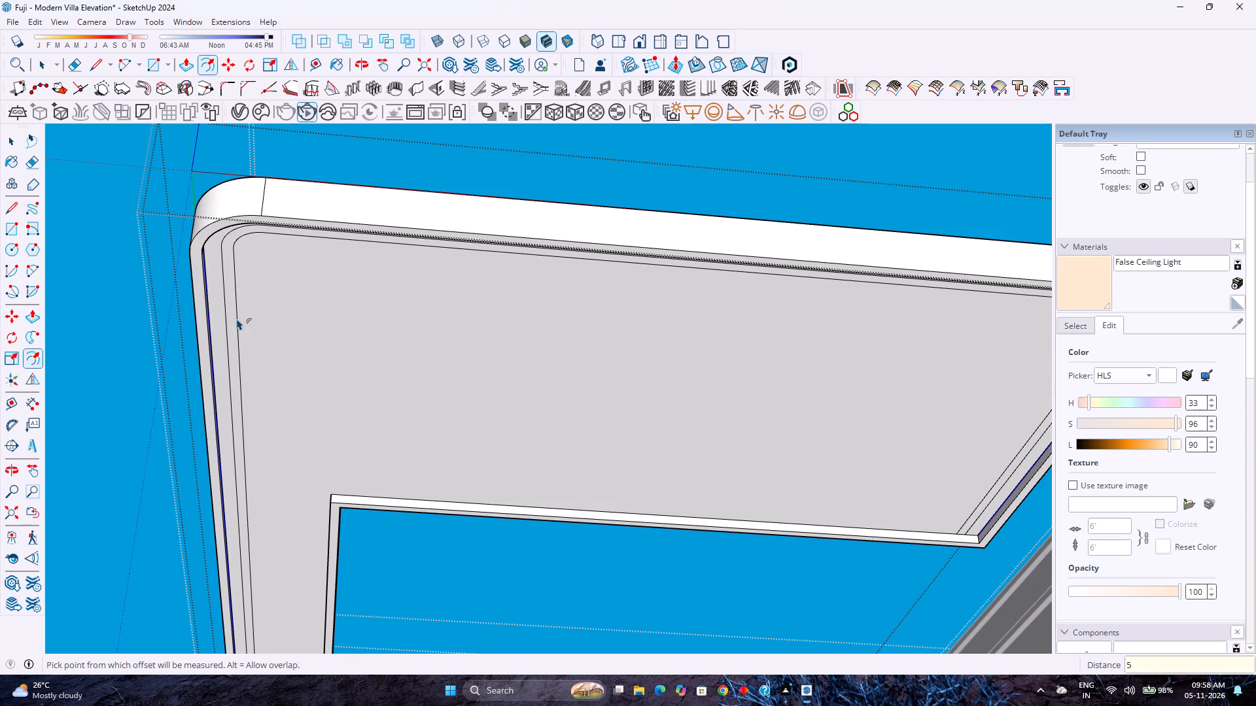
scroll(237, 318, "down", 9)
key("space")
Copy the narrow band between the two offset lines 16' along the red axis, away from the L-shaped slab.
scroll(264, 336, "down", 4)
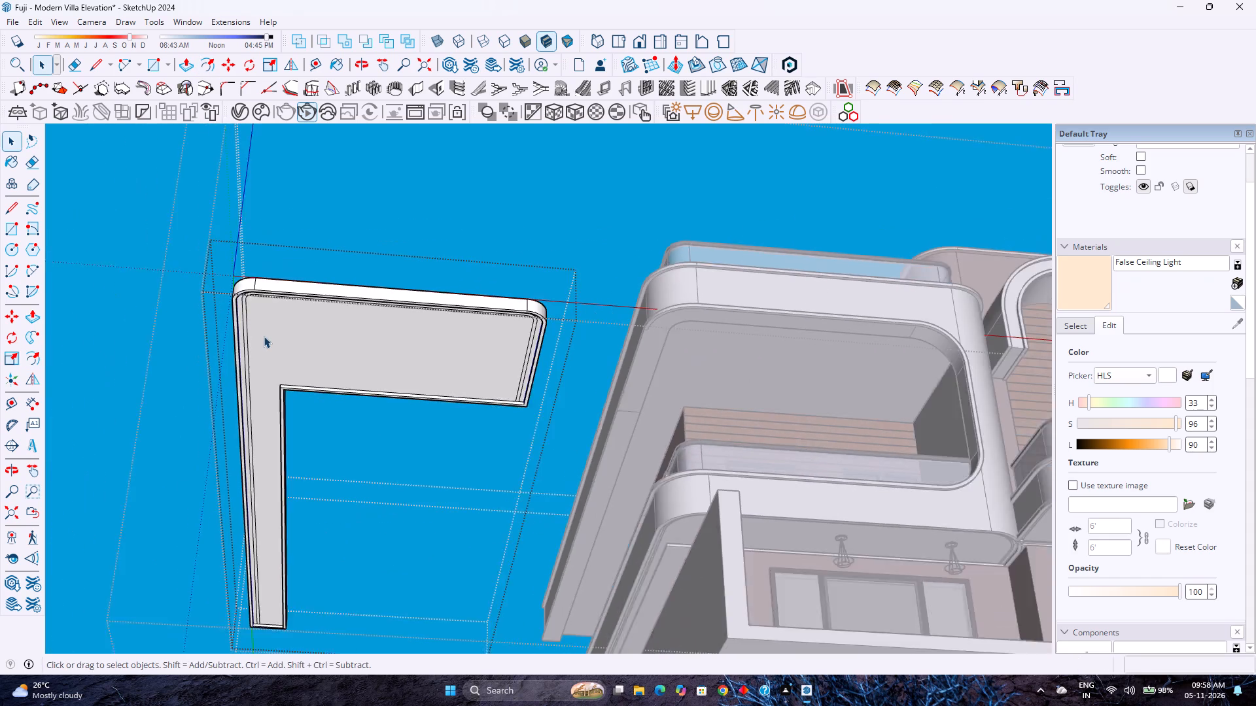
middle_click_drag(264, 345, 358, 293, "shift")
scroll(355, 294, "up", 8)
left_click(325, 289)
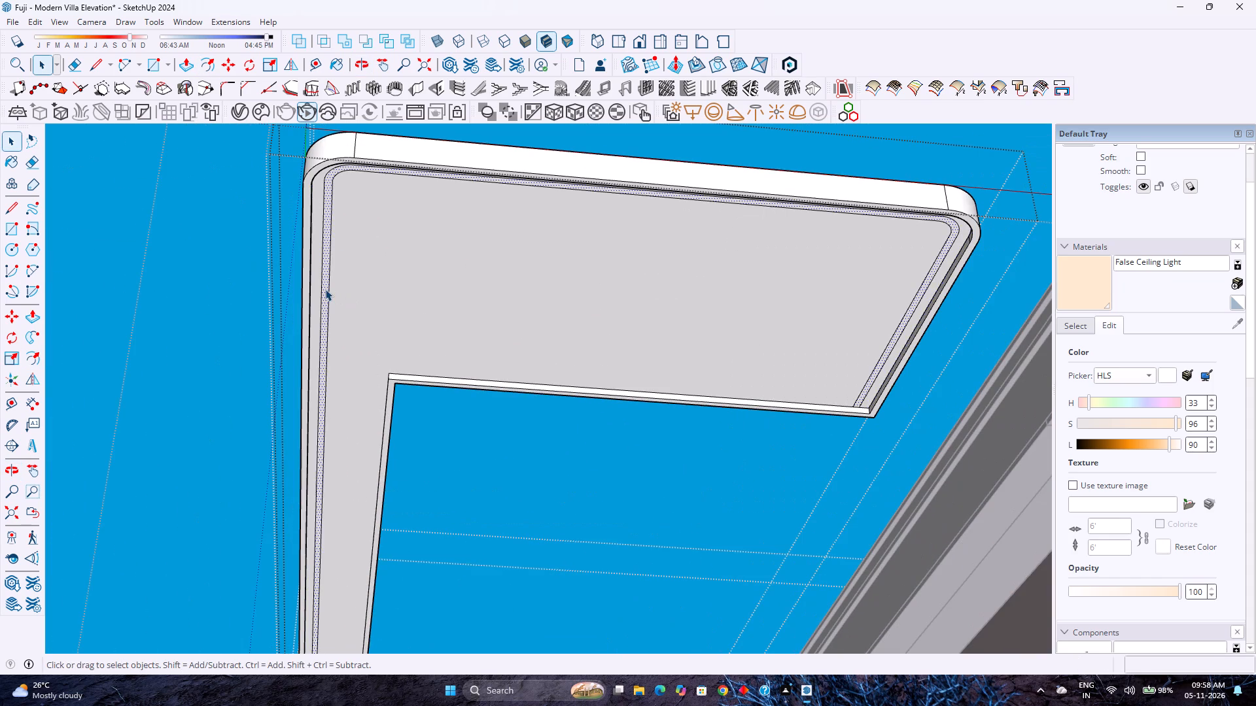
double_click(325, 289)
key("m")
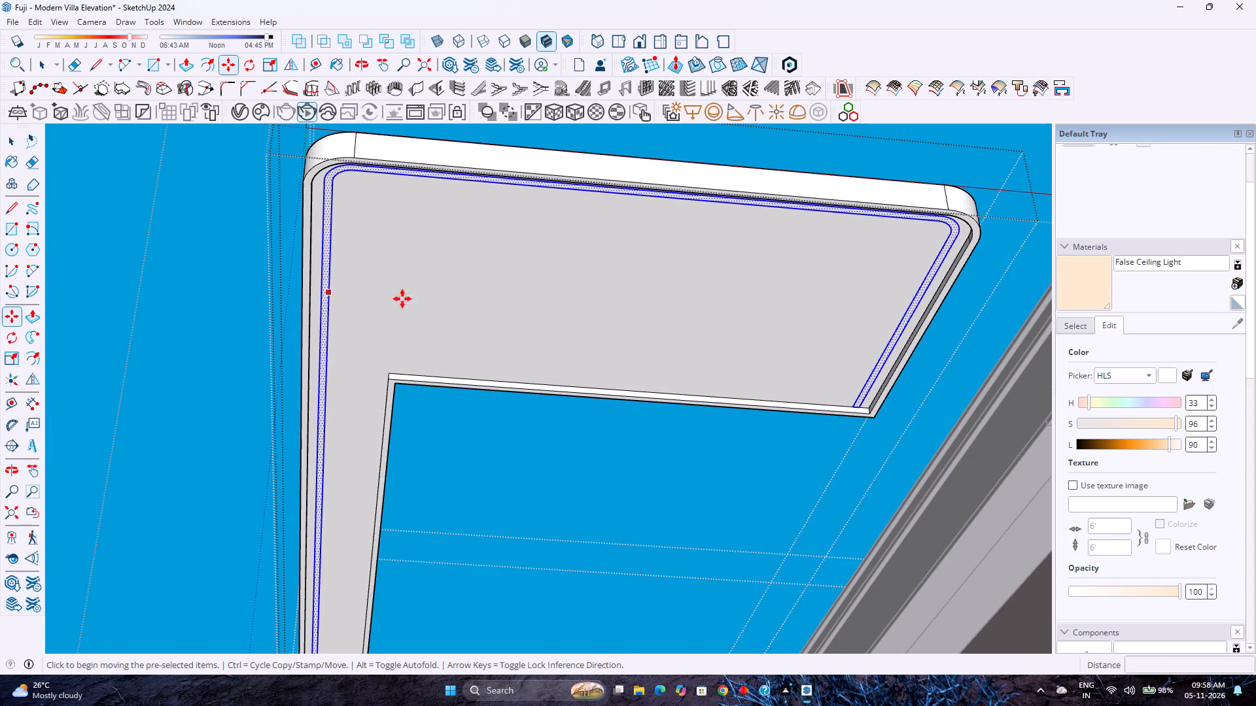
left_click(852, 403)
scroll(654, 365, "down", 7)
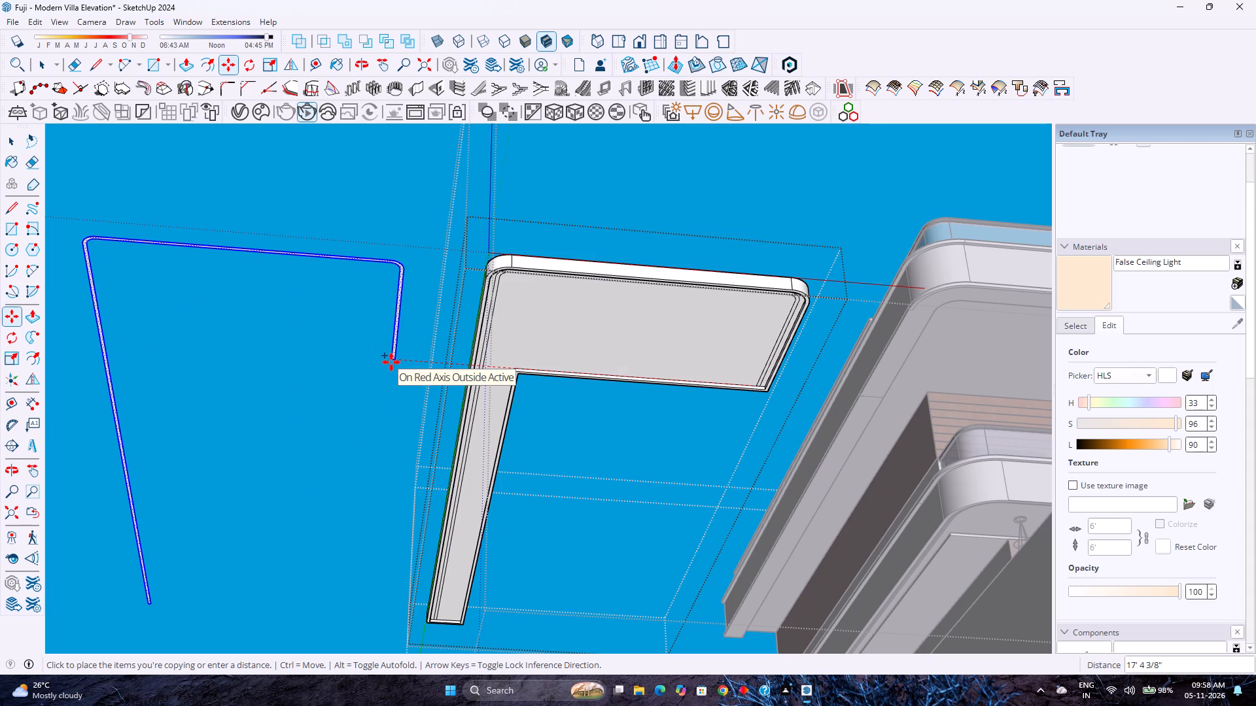
type("16'")
key("Return")
Make the copied band into its own group.
right_click(424, 310)
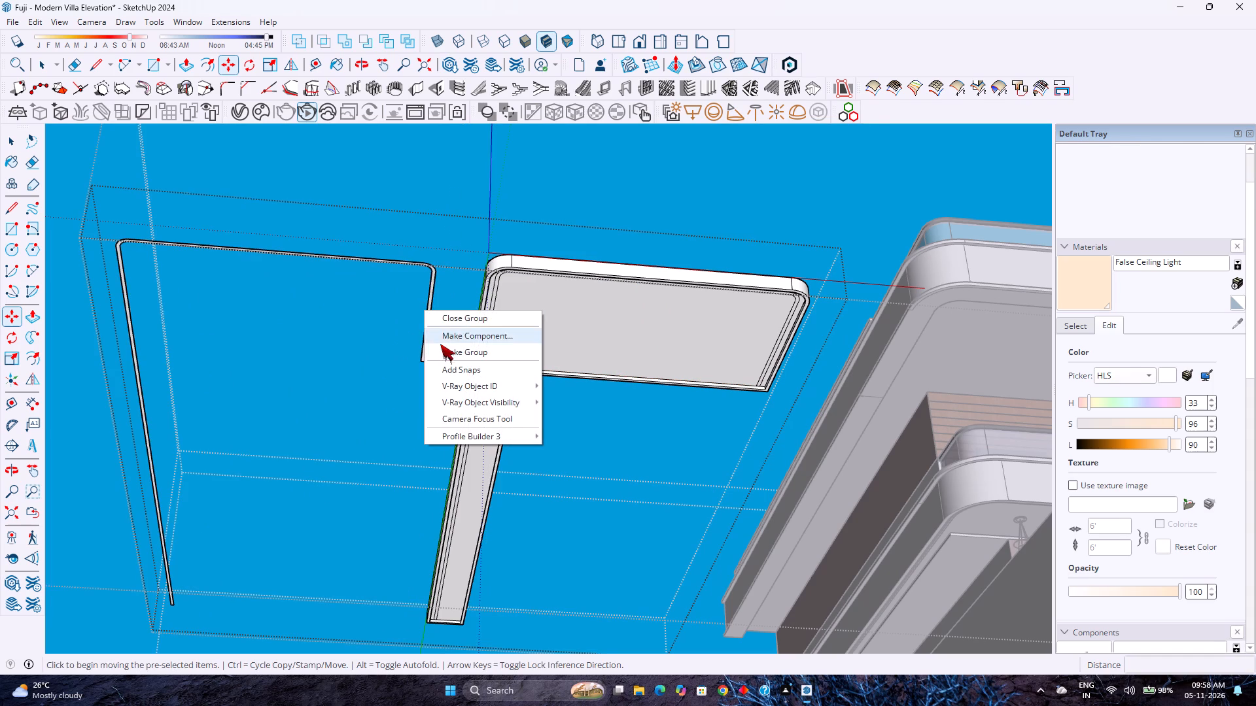
left_click(431, 273)
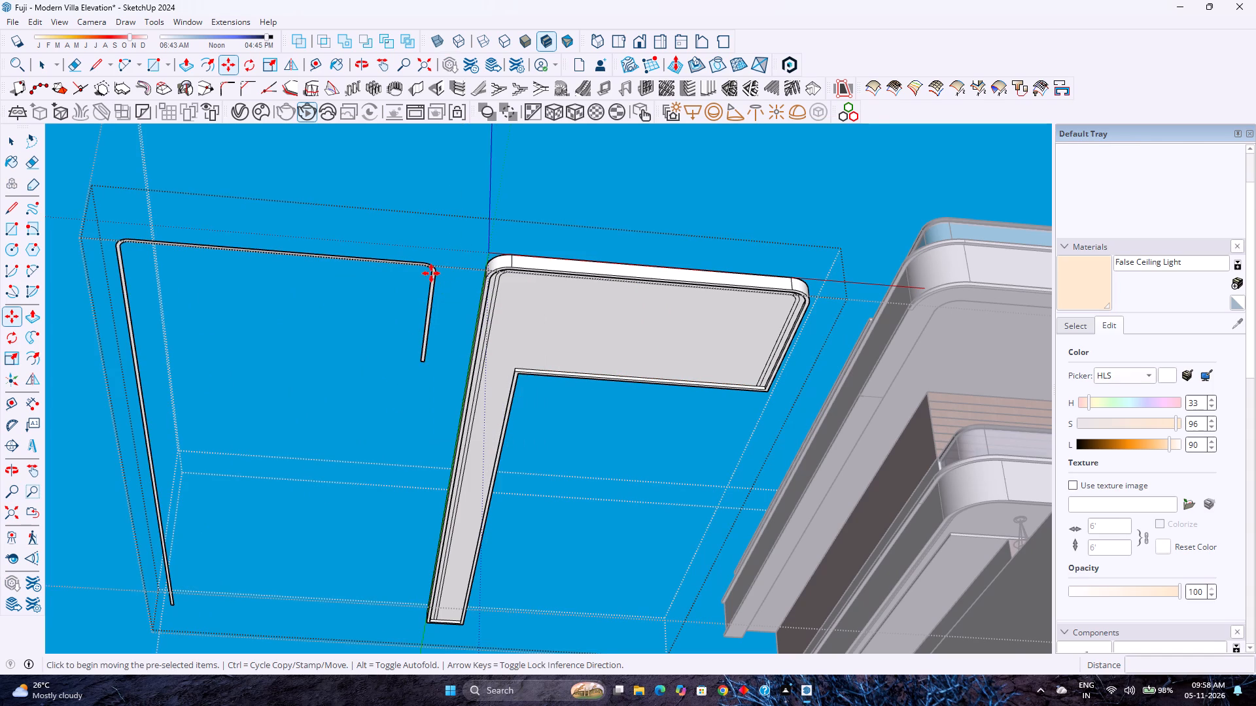
scroll(431, 275, "up", 4)
key("space")
scroll(433, 286, "up", 3)
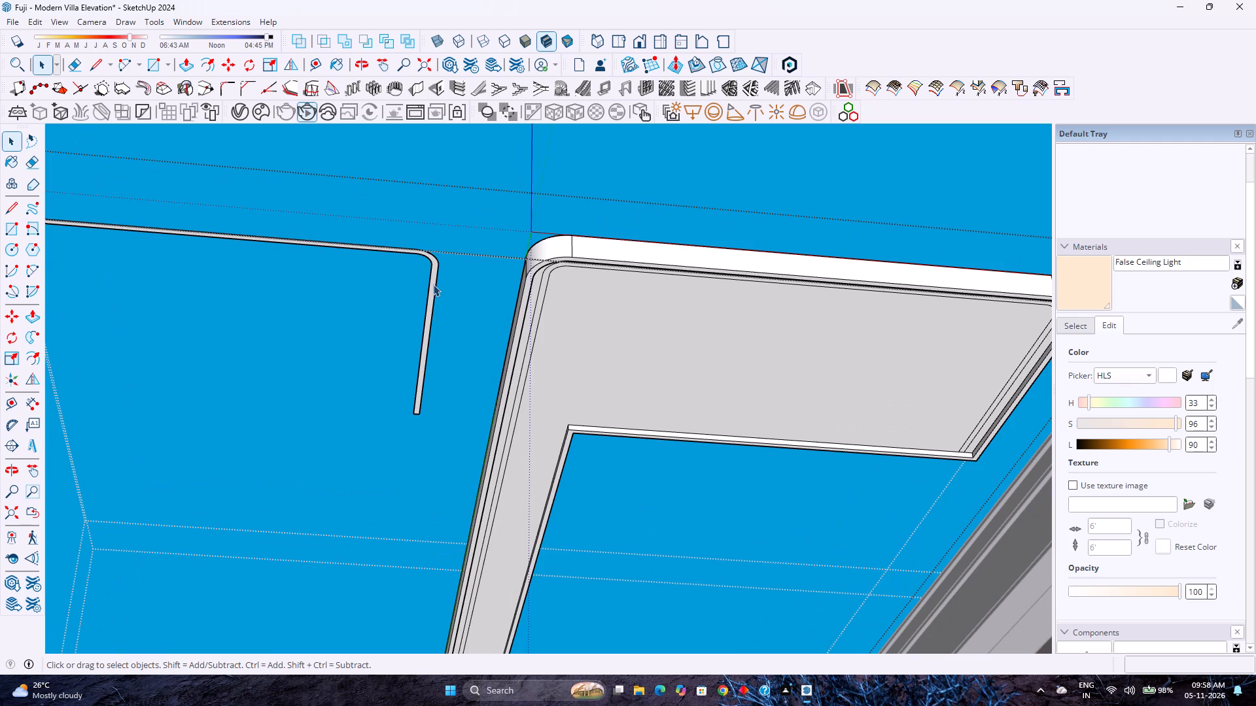
triple_click(433, 284)
right_click(433, 284)
left_click(459, 410)
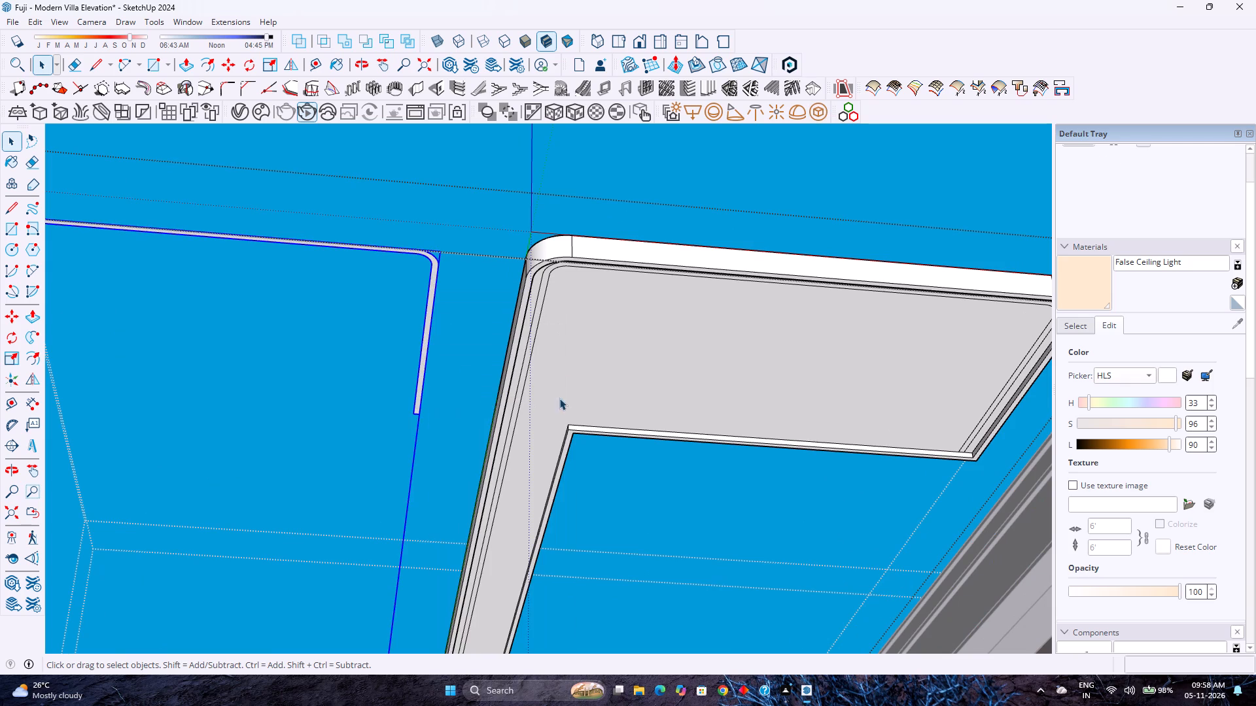
Push/Pull the narrow band on the slab's recessed face by 1".
scroll(546, 328, "up", 3)
key("p")
left_click(525, 354)
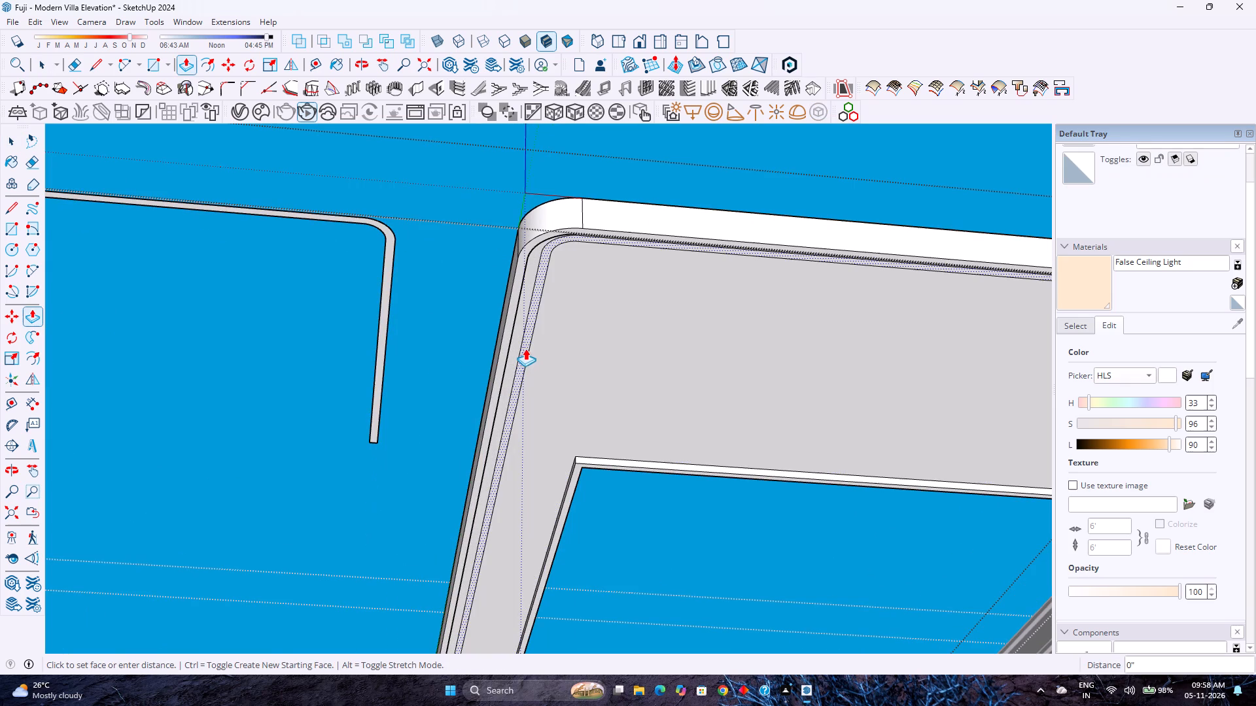
key("1")
key("Return")
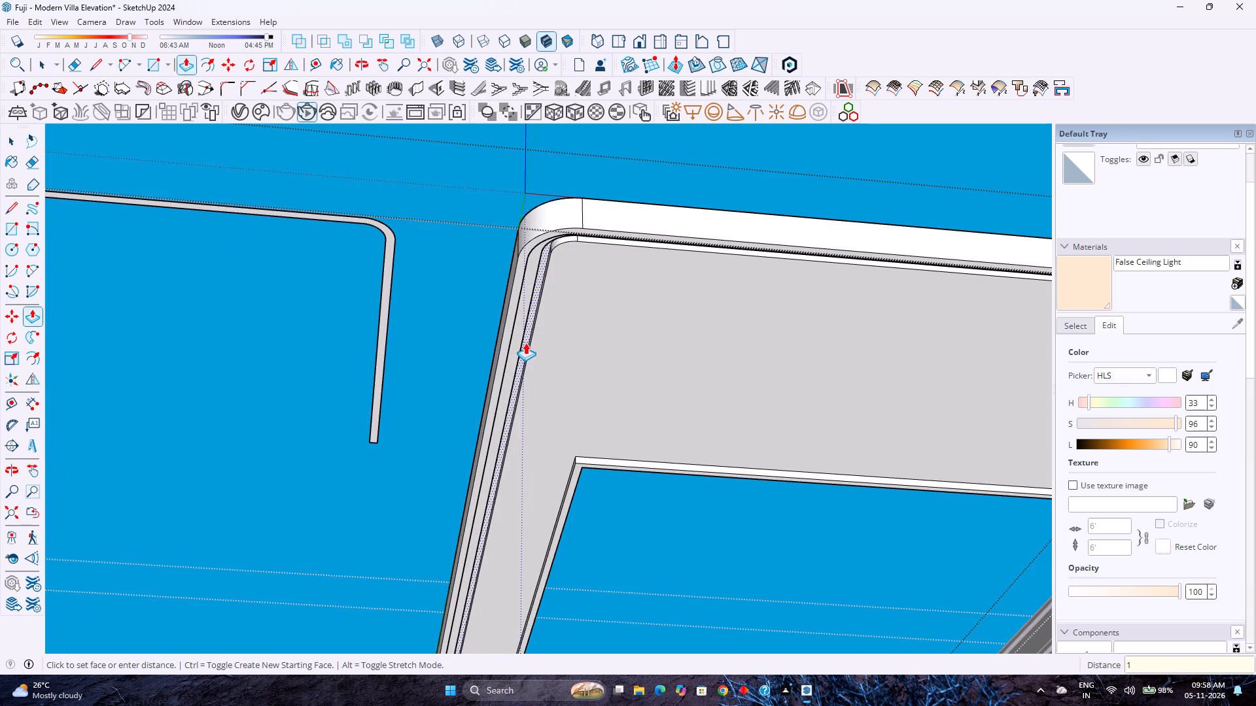
key("space")
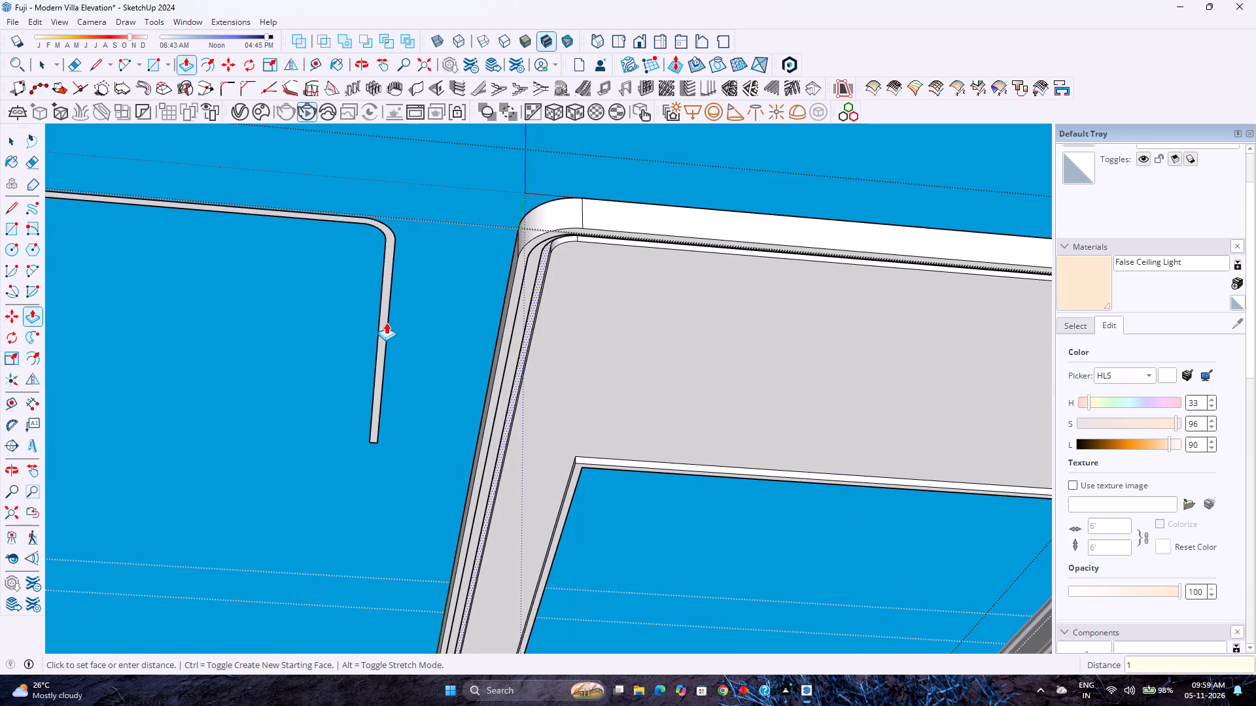
Push/Pull the copied narrow band inside its own group by 1" to give the light strip thickness.
left_click(386, 322)
key("space")
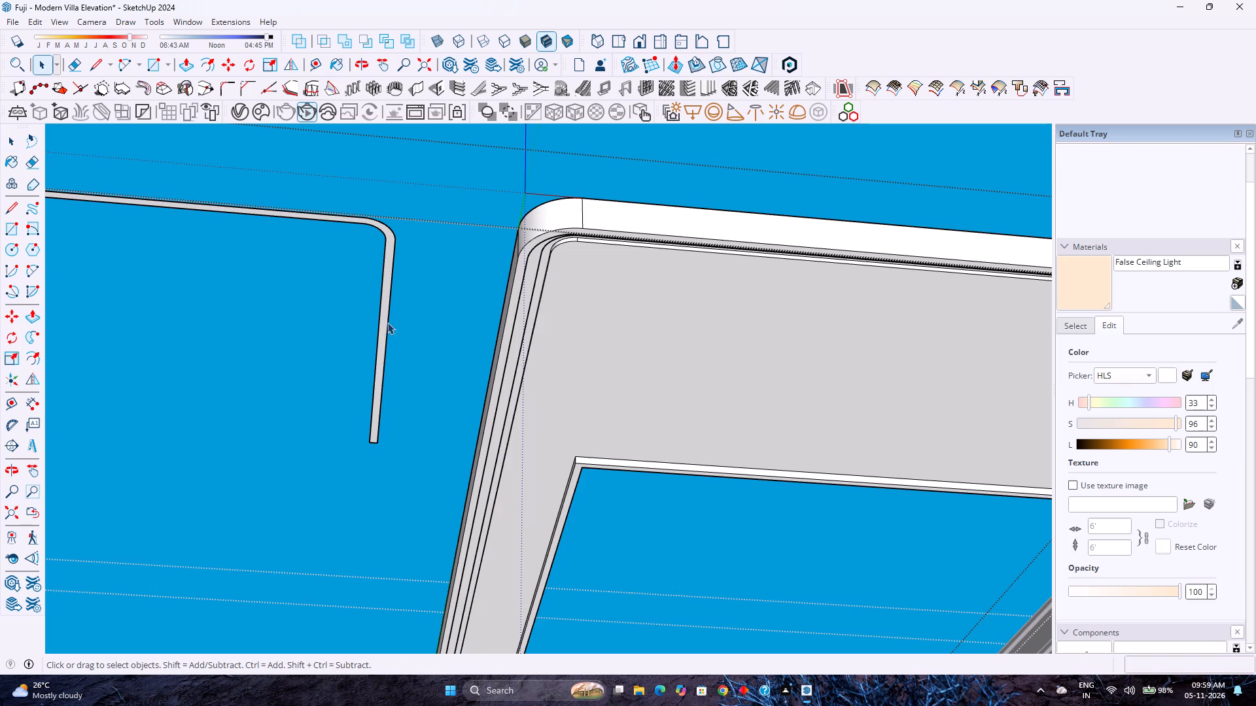
scroll(400, 318, "up", 4)
scroll(599, 342, "down", 3)
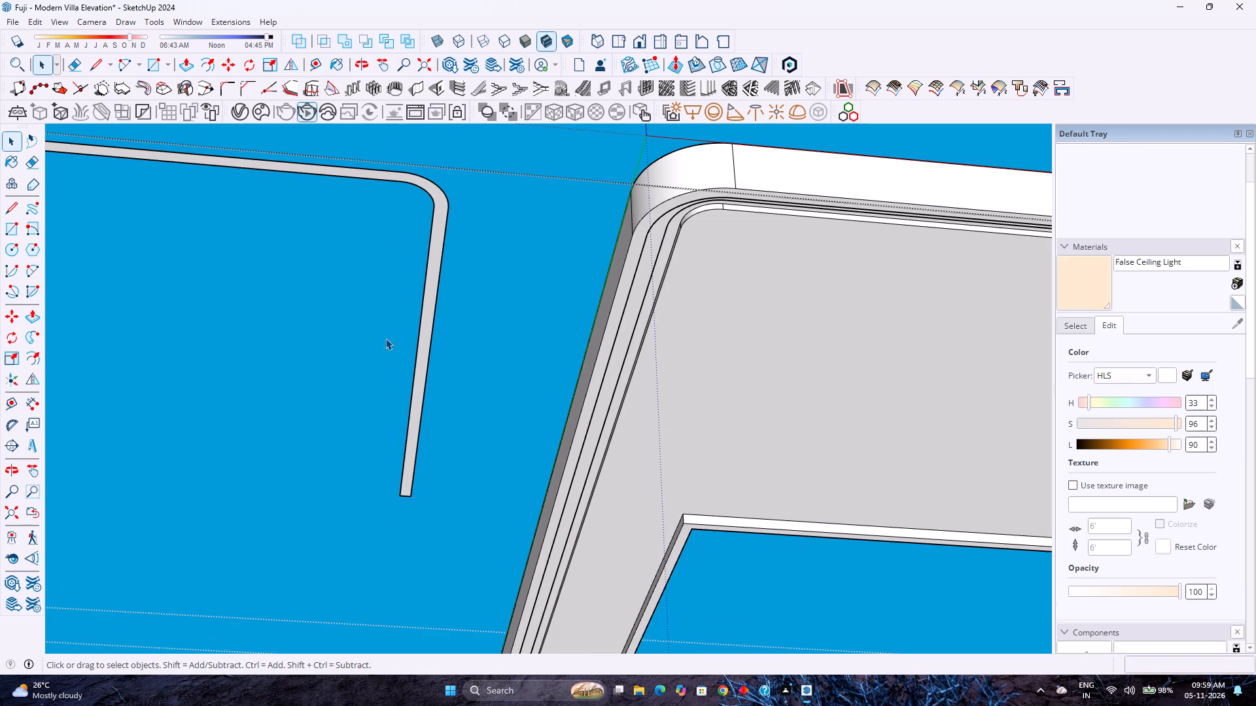
double_click(427, 307)
middle_click_drag(427, 307, 402, 521)
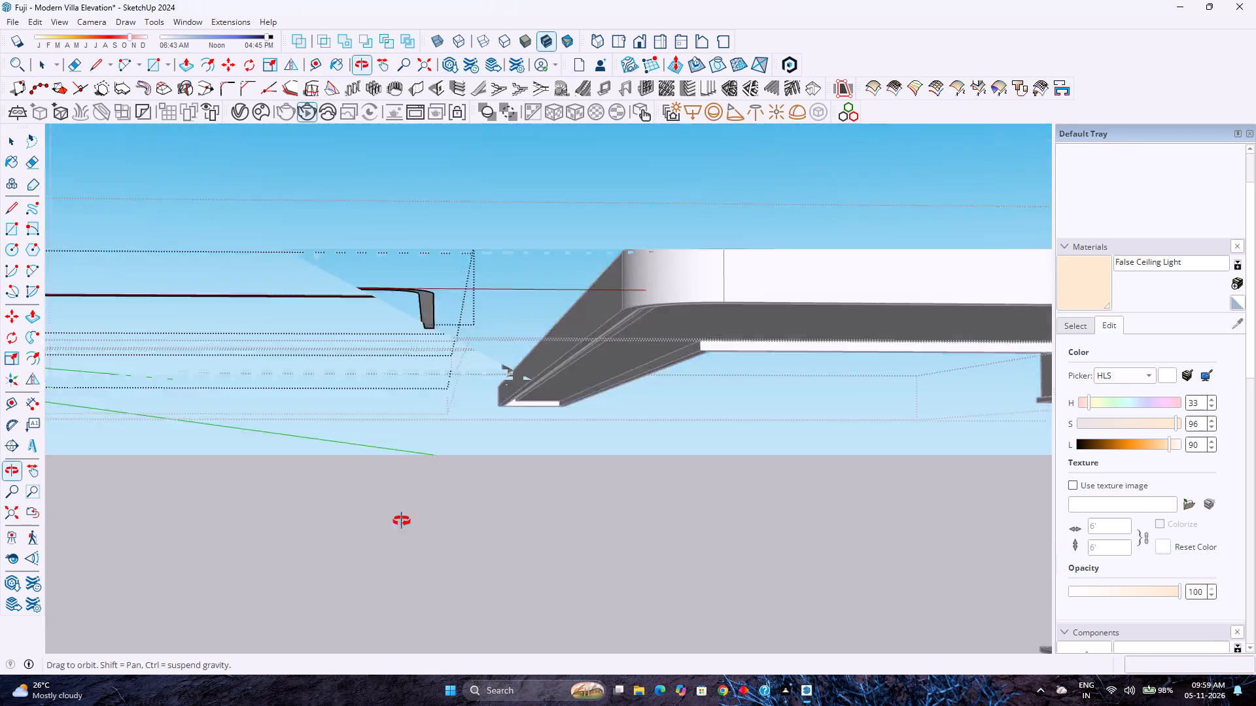
middle_click_drag(402, 521, 406, 603)
middle_click(406, 603)
key("p")
left_click(423, 360)
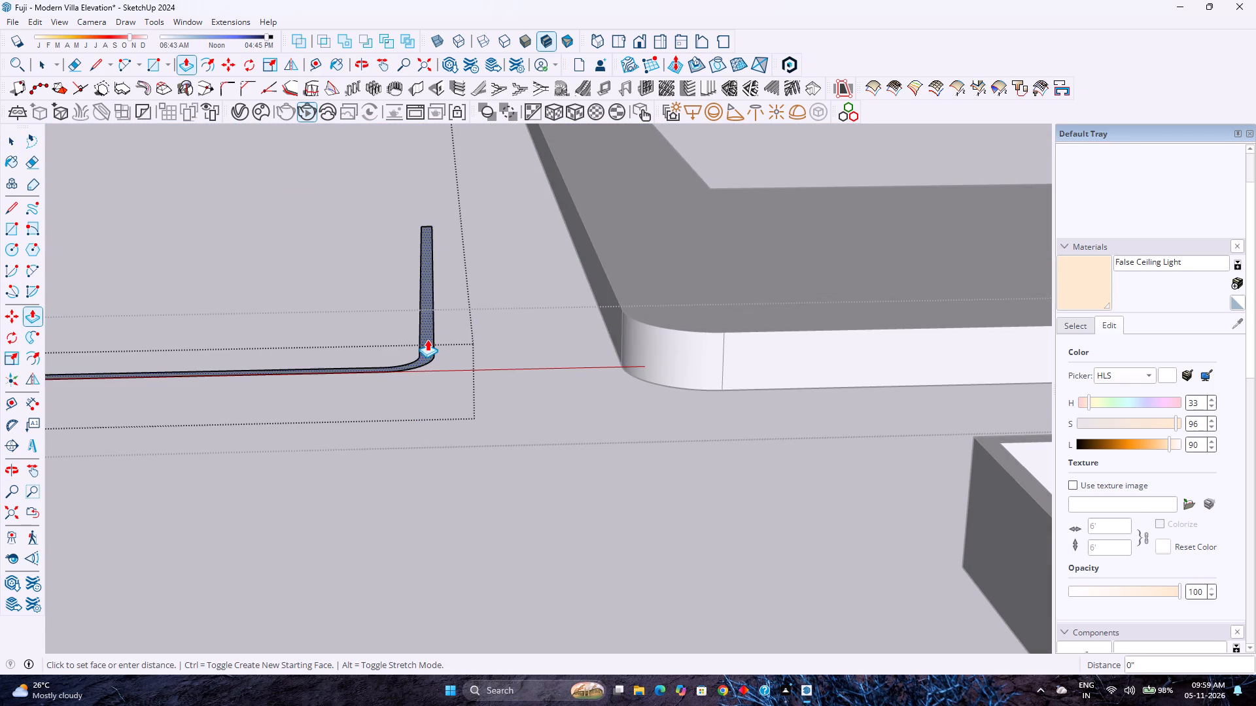
key("1")
key("Return")
key("space")
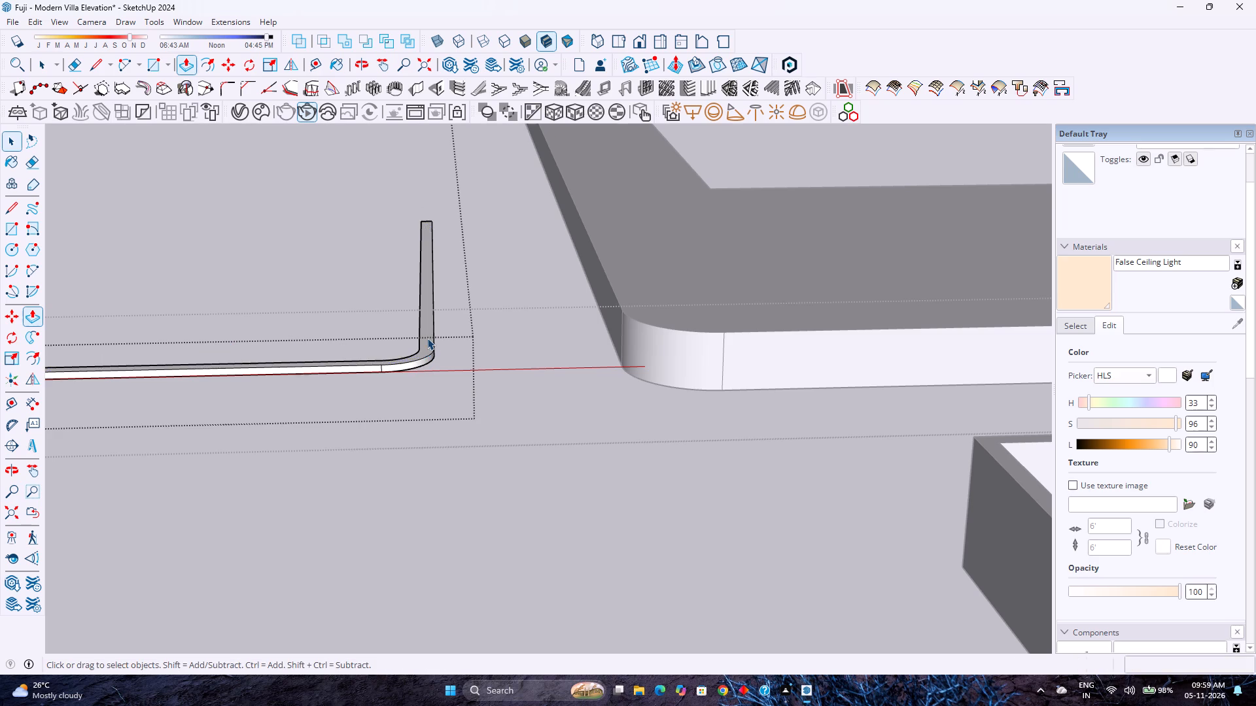
scroll(427, 338, "down", 3)
key("Escape")
Apply the False Ceiling Light emissive V-Ray material to the light strip group.
left_click(427, 341)
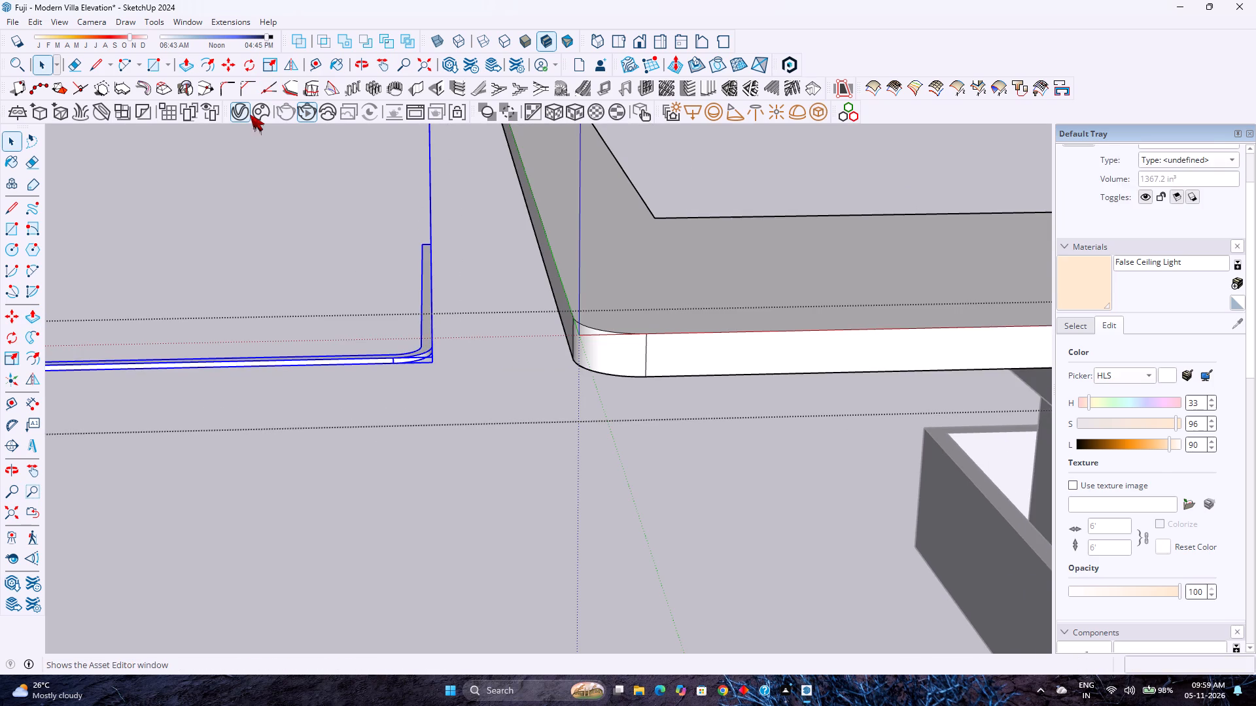
left_click(250, 114)
right_click(735, 441)
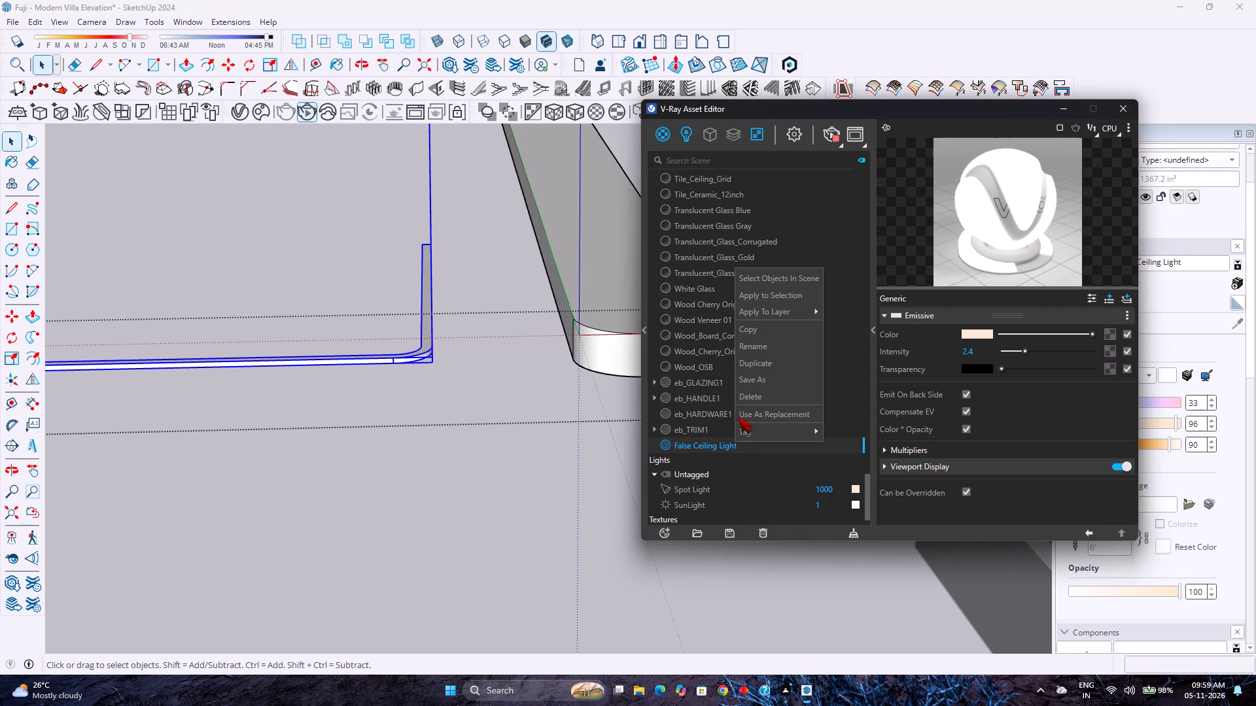
left_click(784, 294)
scroll(436, 420, "down", 3)
left_click(434, 449)
middle_click_drag(430, 455, 459, 395)
middle_click(466, 390)
left_click(428, 468)
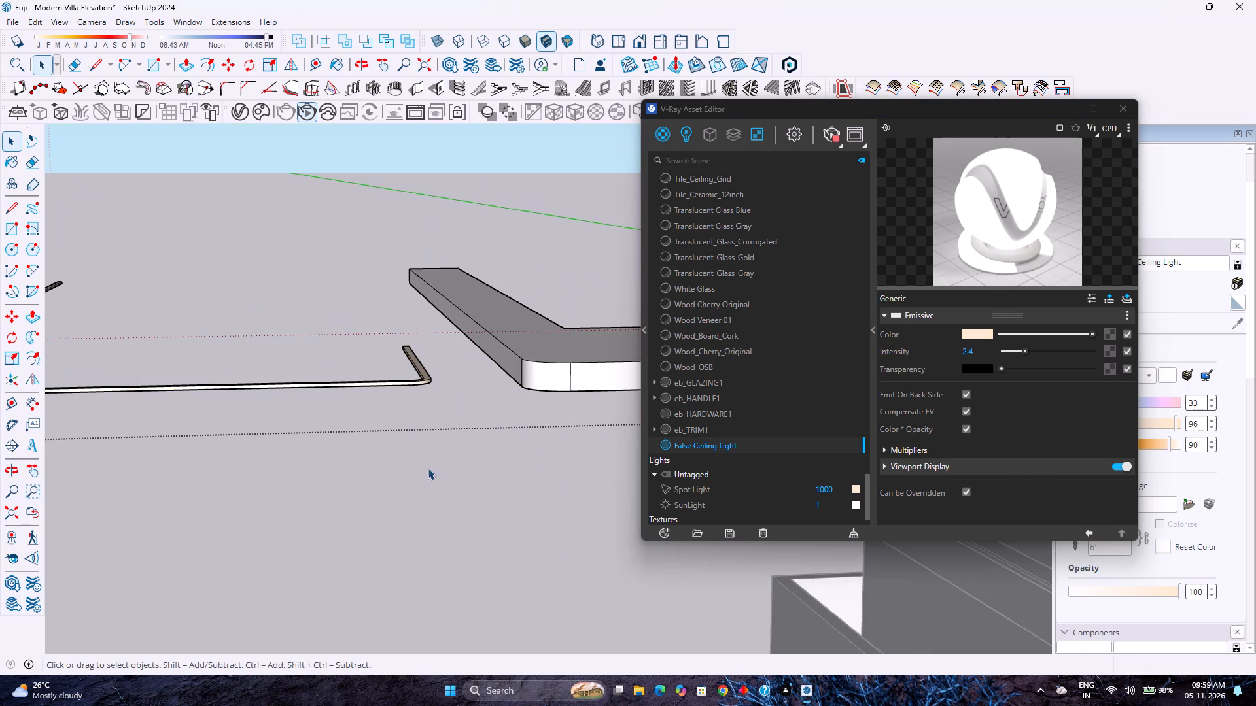
left_click(1115, 107)
Move the light strip group 16' along the red axis back into the L-shaped slab's groove.
middle_click_drag(573, 381, 637, 294)
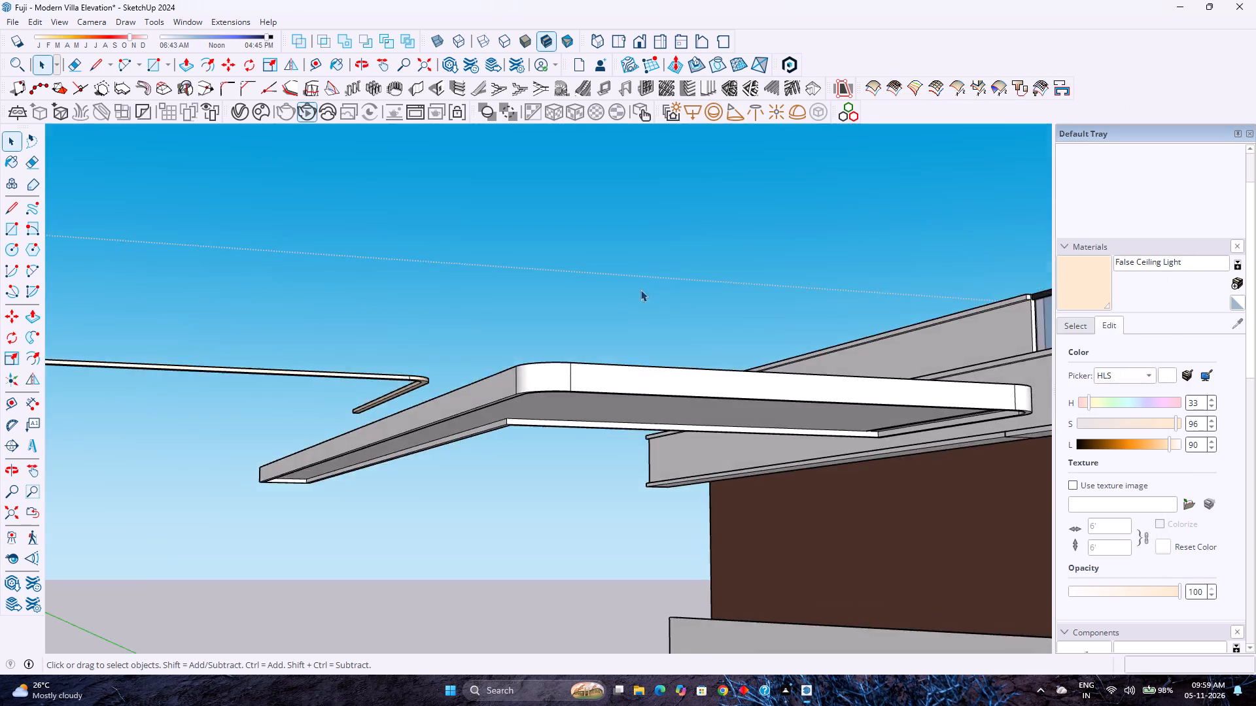
middle_click(640, 290)
scroll(635, 290, "down", 5)
middle_click_drag(541, 392, 445, 336)
middle_click_drag(436, 330, 688, 490, "shift")
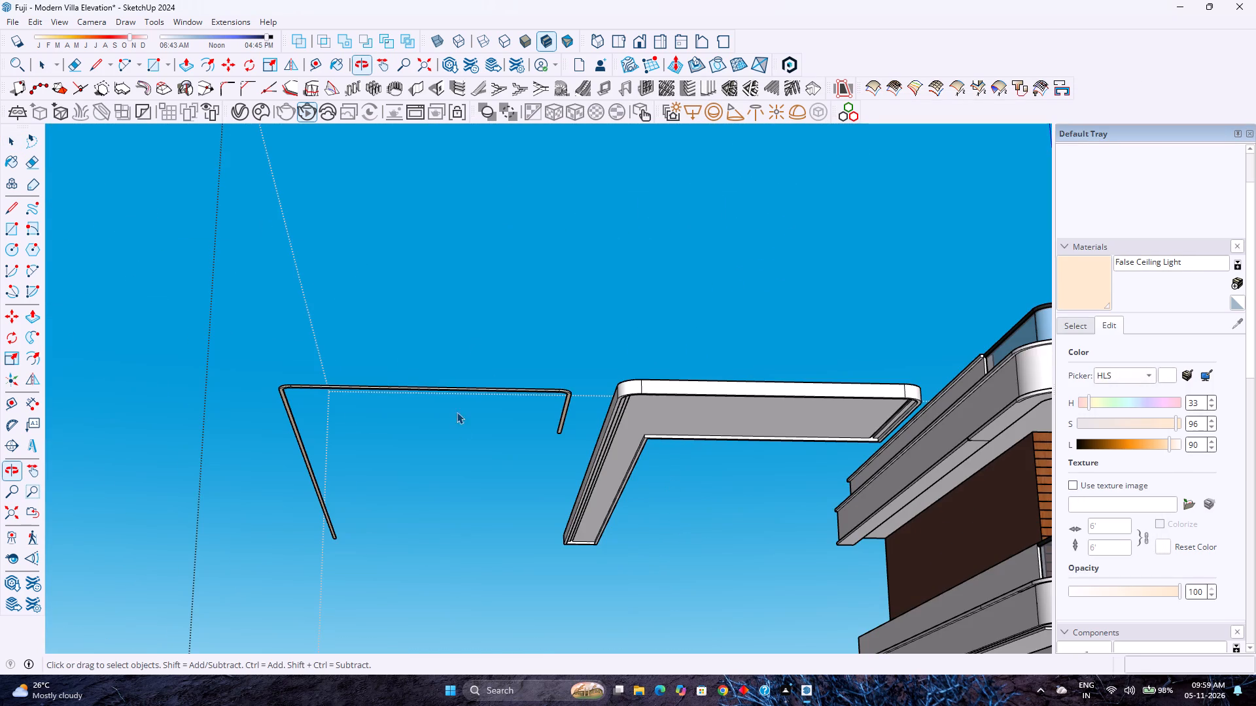
left_click(565, 404)
scroll(565, 407, "up", 2)
double_click(564, 407)
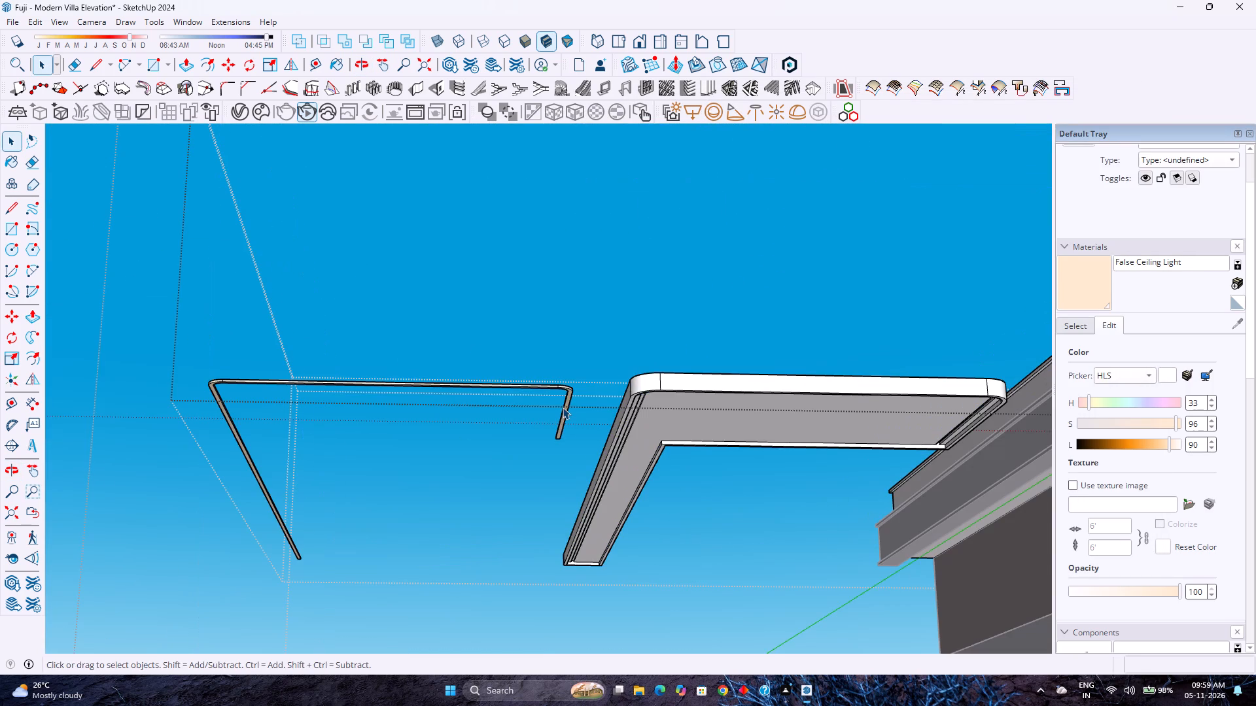
left_click(567, 403)
scroll(567, 404, "up", 3)
double_click(567, 404)
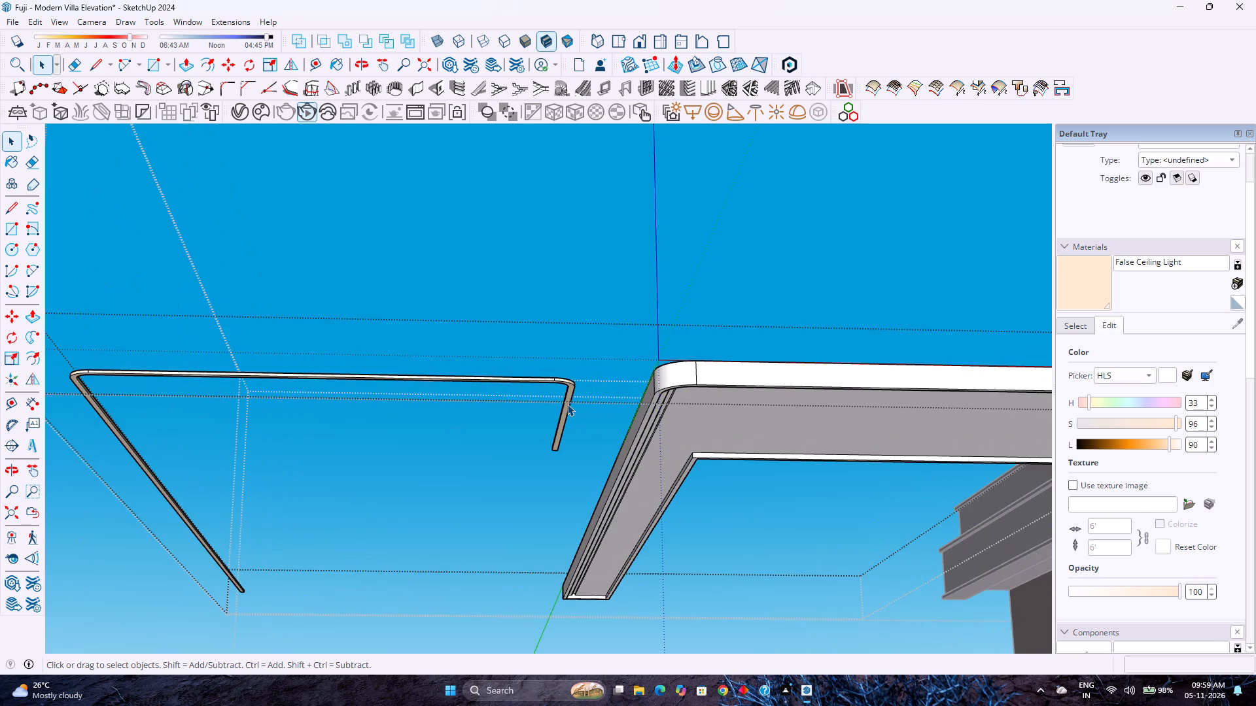
left_click(565, 402)
key("m")
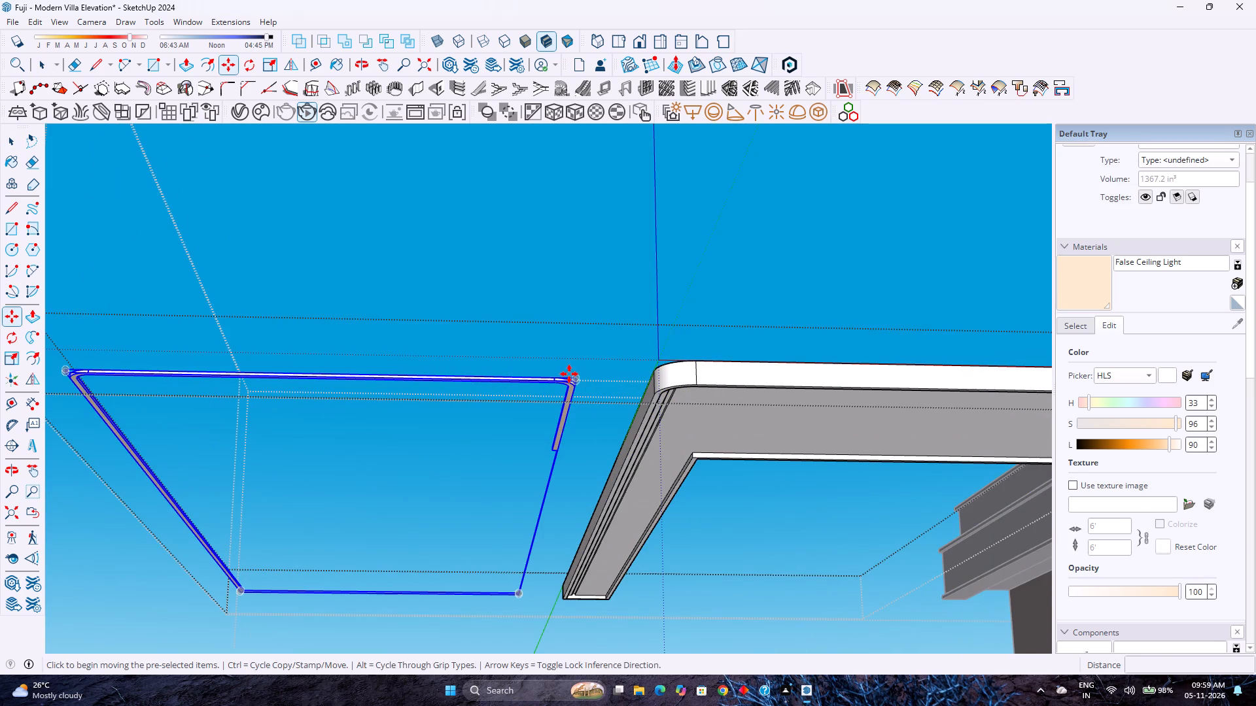
left_click(577, 377)
key("Right")
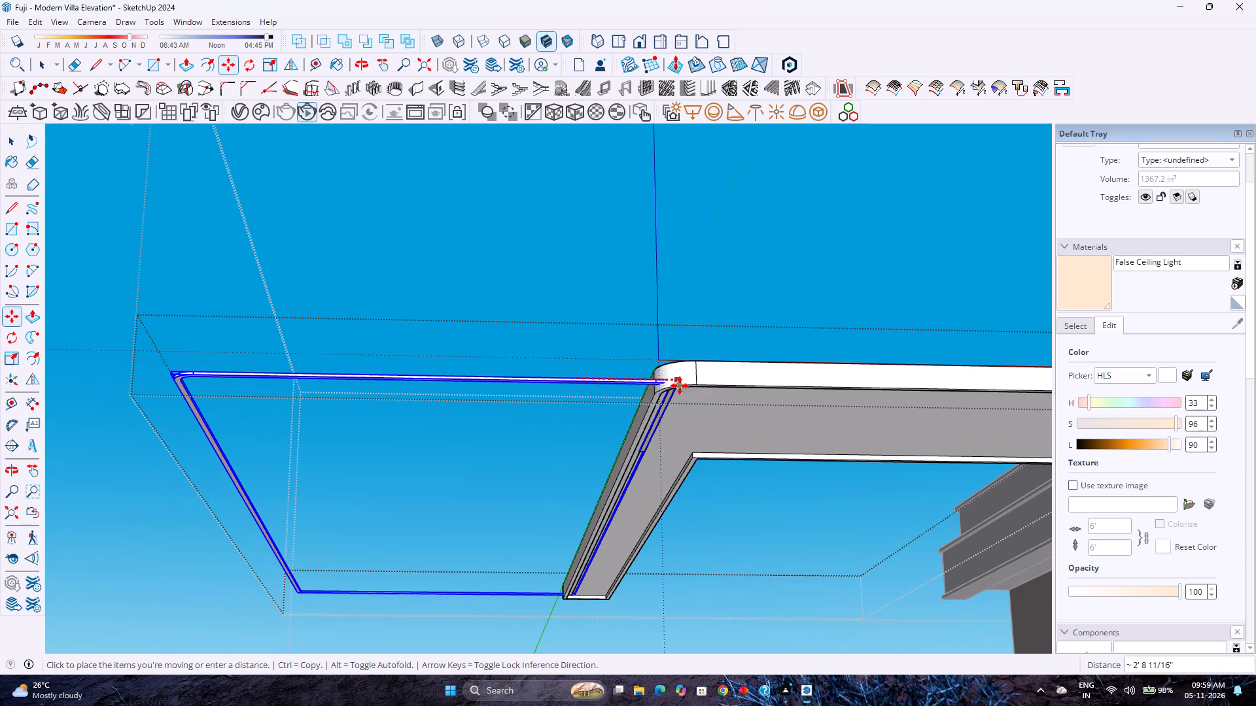
type("15")
key("BackSpace")
key("6")
key("apostrophe")
key("Return")
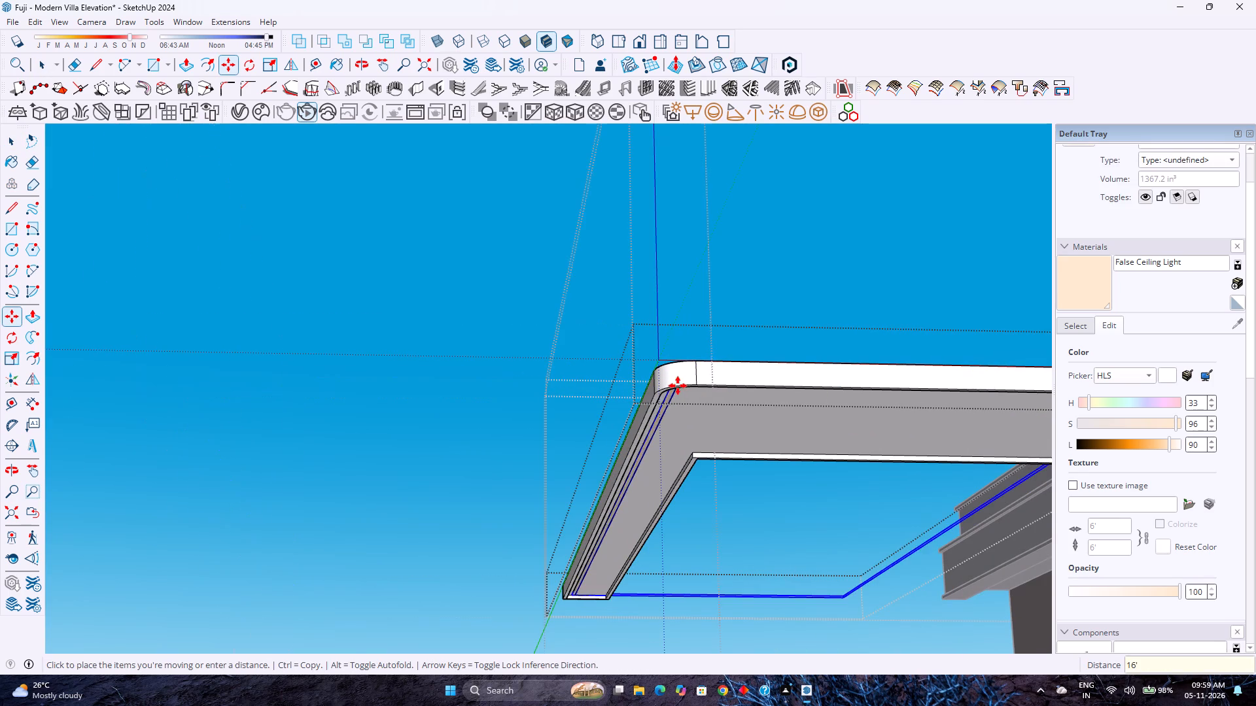
middle_click_drag(653, 461, 609, 397)
scroll(608, 394, "down", 3)
key("space")
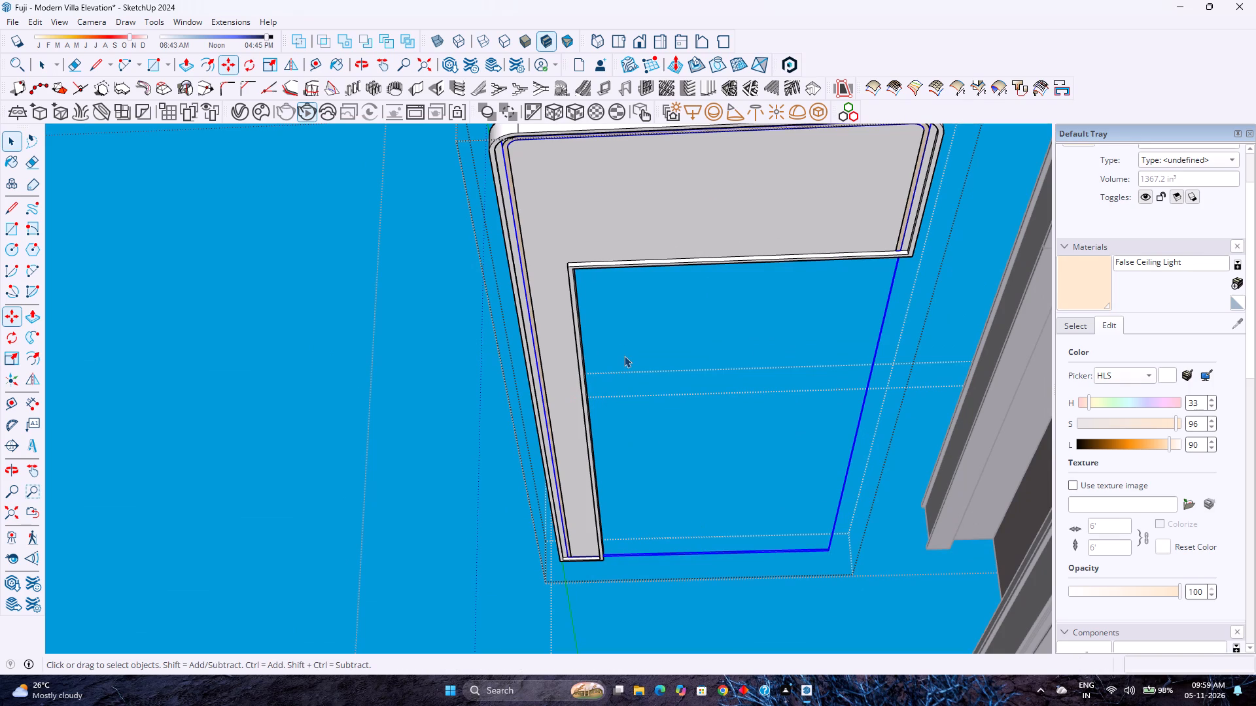
key("Escape")
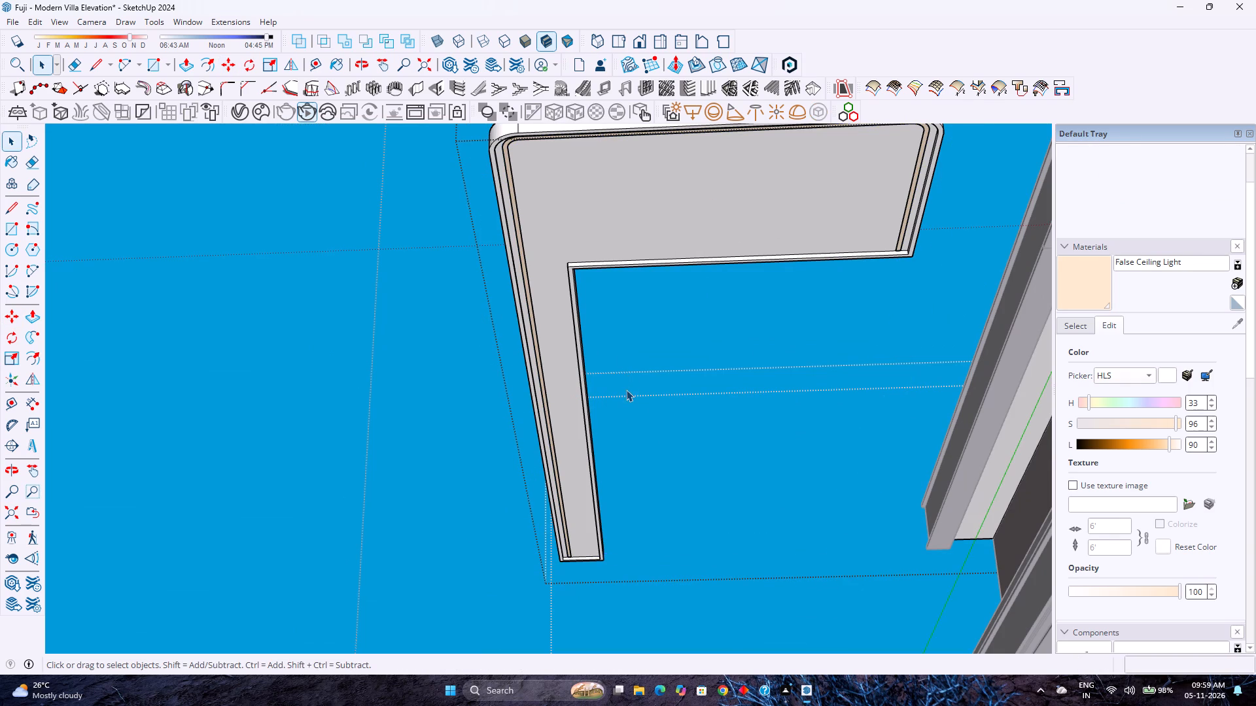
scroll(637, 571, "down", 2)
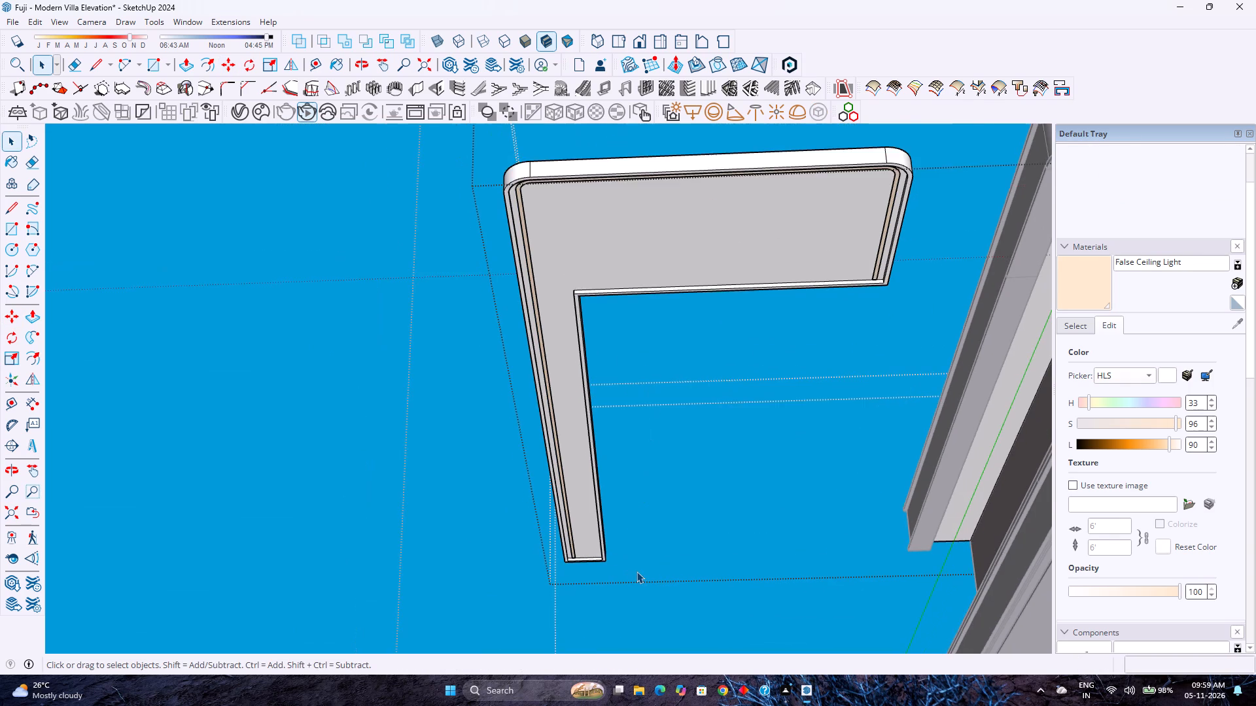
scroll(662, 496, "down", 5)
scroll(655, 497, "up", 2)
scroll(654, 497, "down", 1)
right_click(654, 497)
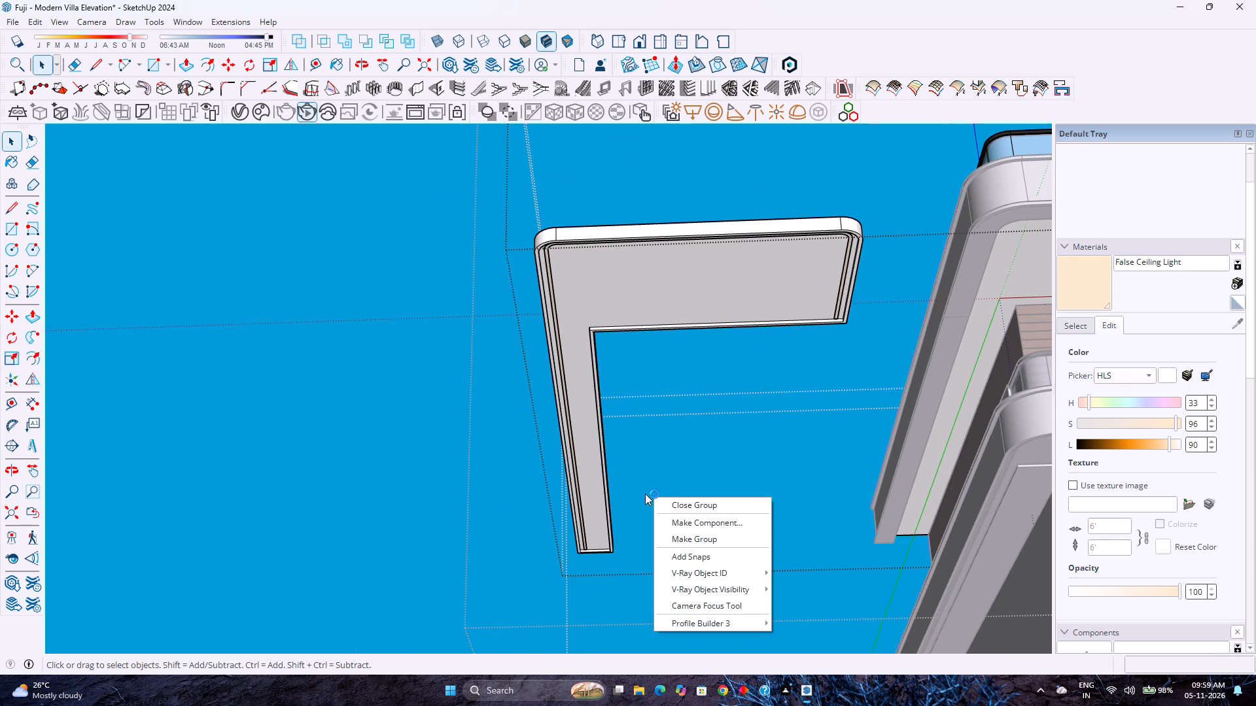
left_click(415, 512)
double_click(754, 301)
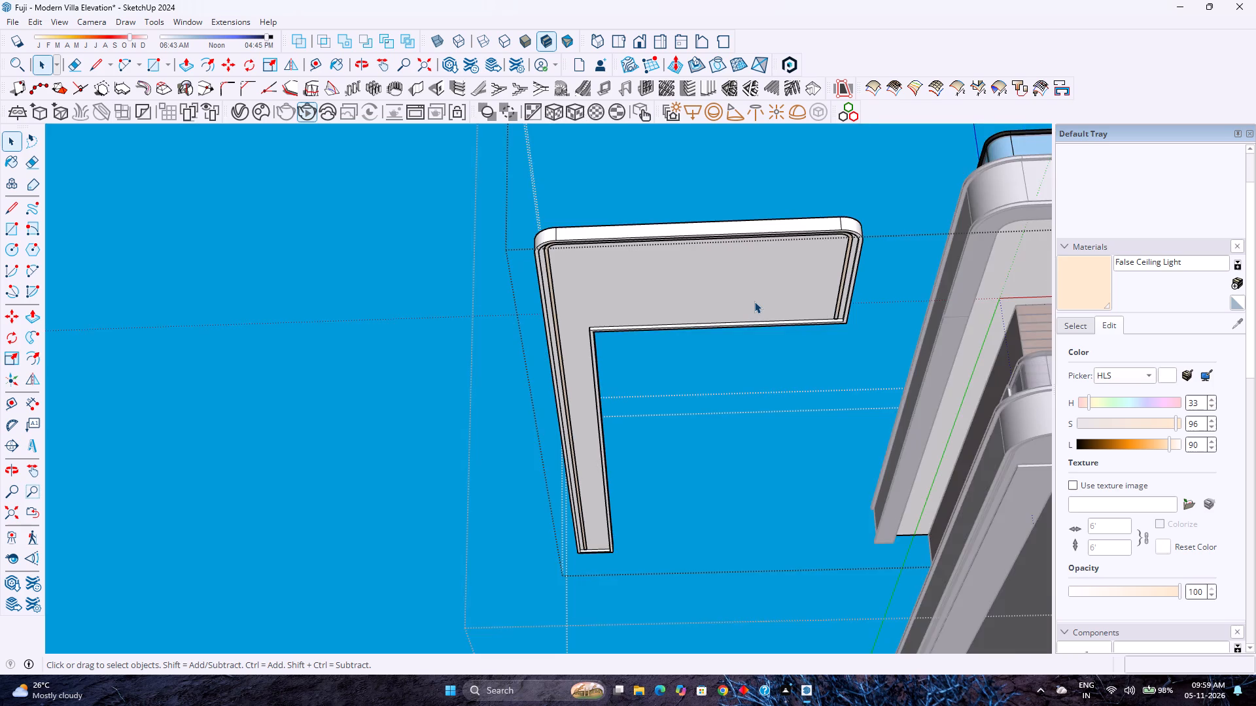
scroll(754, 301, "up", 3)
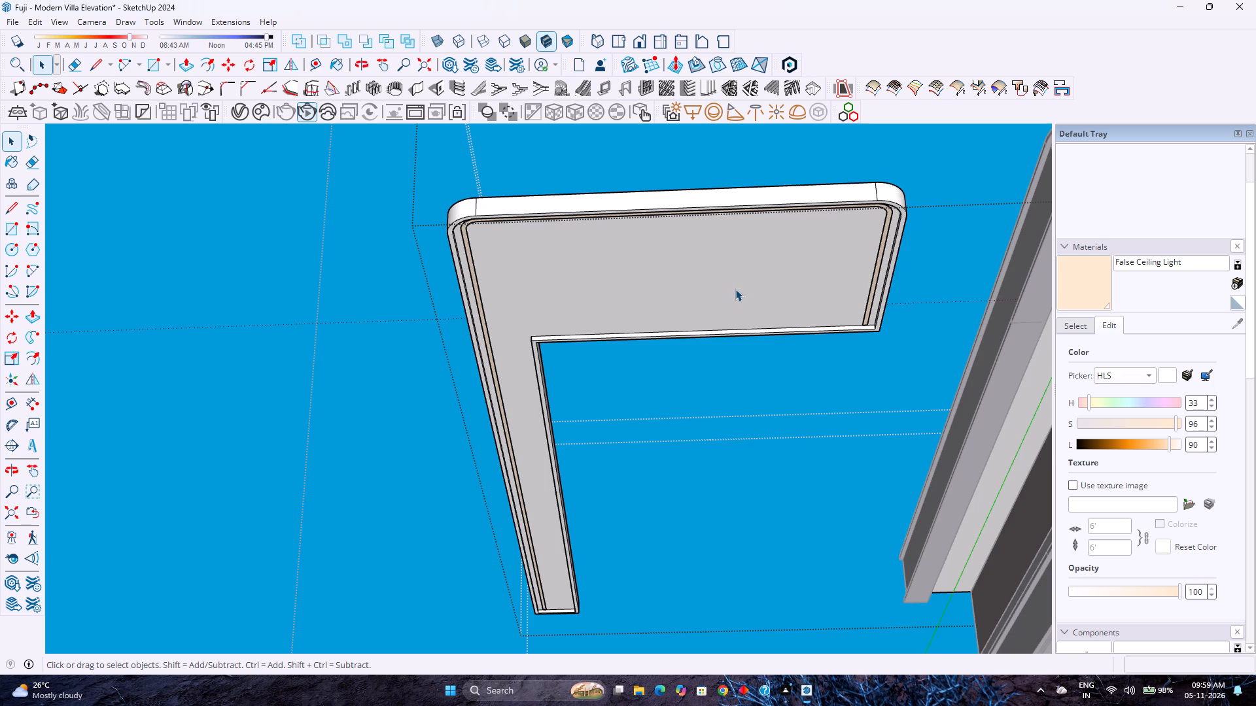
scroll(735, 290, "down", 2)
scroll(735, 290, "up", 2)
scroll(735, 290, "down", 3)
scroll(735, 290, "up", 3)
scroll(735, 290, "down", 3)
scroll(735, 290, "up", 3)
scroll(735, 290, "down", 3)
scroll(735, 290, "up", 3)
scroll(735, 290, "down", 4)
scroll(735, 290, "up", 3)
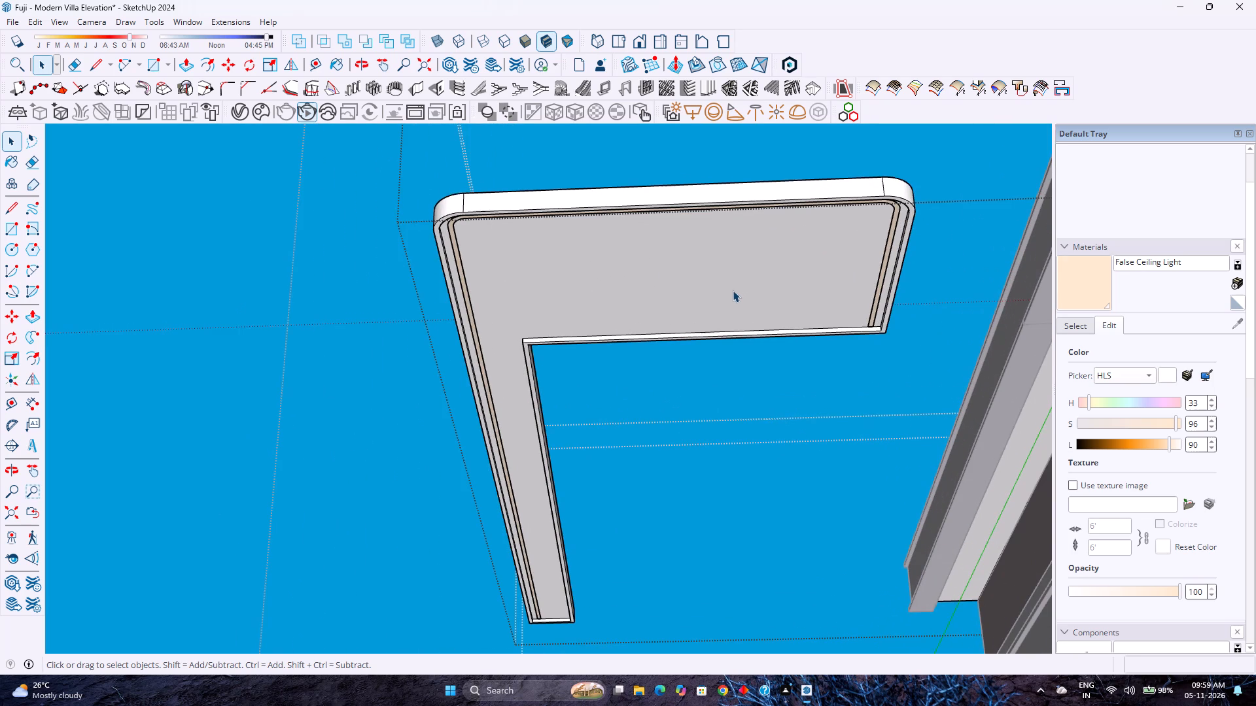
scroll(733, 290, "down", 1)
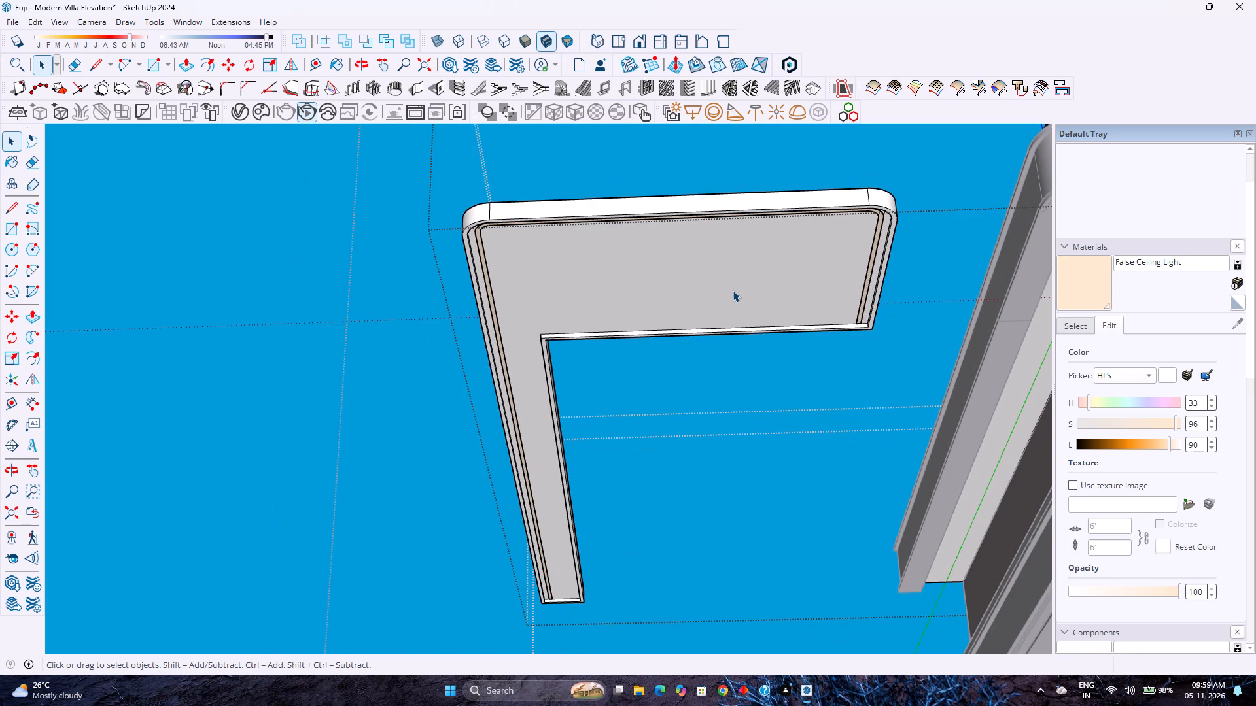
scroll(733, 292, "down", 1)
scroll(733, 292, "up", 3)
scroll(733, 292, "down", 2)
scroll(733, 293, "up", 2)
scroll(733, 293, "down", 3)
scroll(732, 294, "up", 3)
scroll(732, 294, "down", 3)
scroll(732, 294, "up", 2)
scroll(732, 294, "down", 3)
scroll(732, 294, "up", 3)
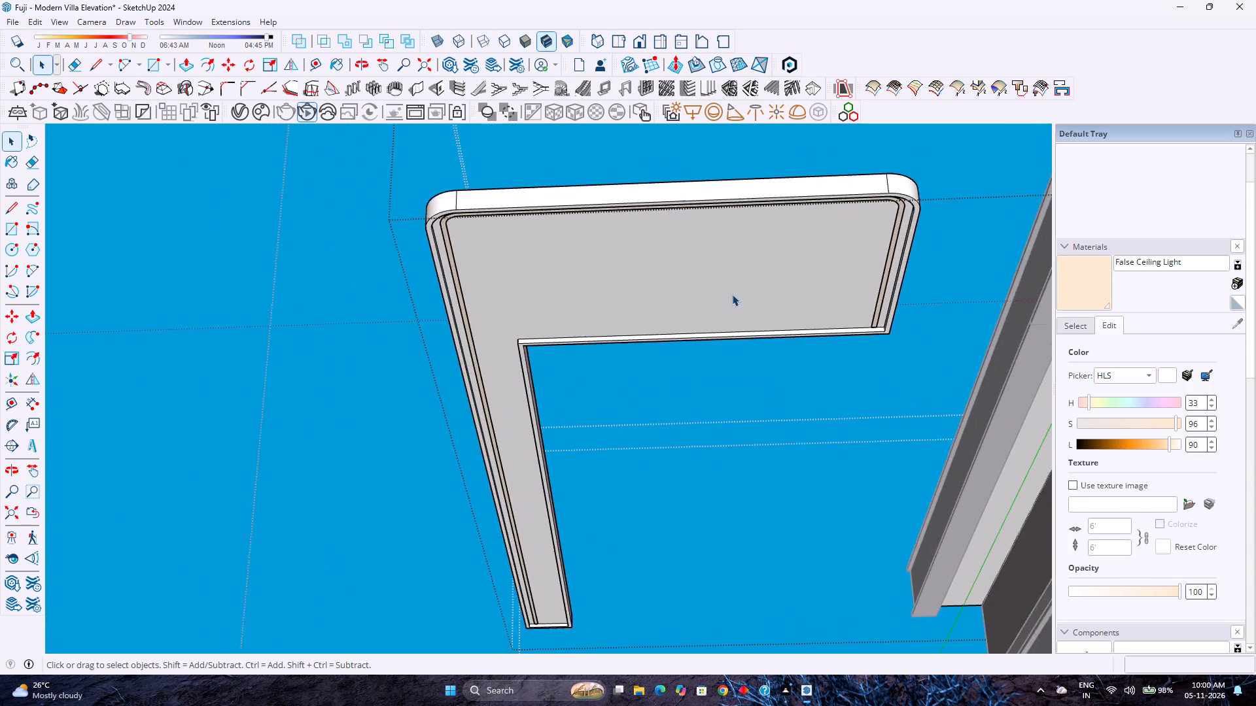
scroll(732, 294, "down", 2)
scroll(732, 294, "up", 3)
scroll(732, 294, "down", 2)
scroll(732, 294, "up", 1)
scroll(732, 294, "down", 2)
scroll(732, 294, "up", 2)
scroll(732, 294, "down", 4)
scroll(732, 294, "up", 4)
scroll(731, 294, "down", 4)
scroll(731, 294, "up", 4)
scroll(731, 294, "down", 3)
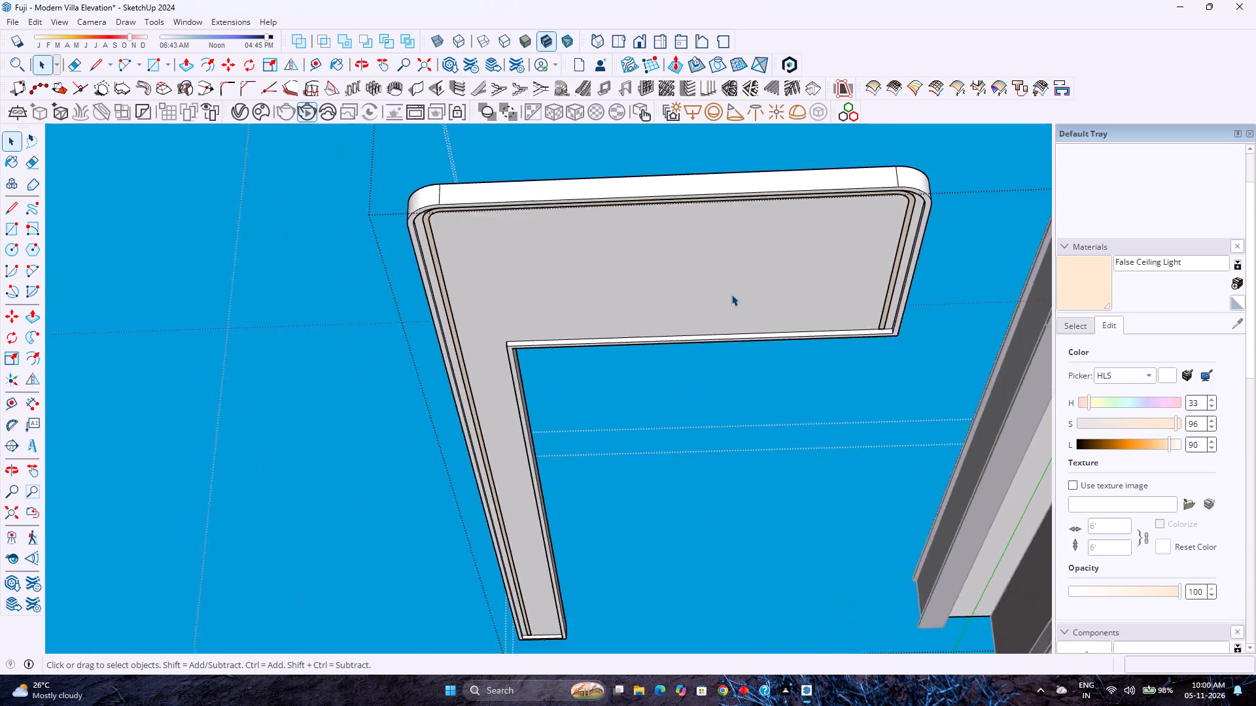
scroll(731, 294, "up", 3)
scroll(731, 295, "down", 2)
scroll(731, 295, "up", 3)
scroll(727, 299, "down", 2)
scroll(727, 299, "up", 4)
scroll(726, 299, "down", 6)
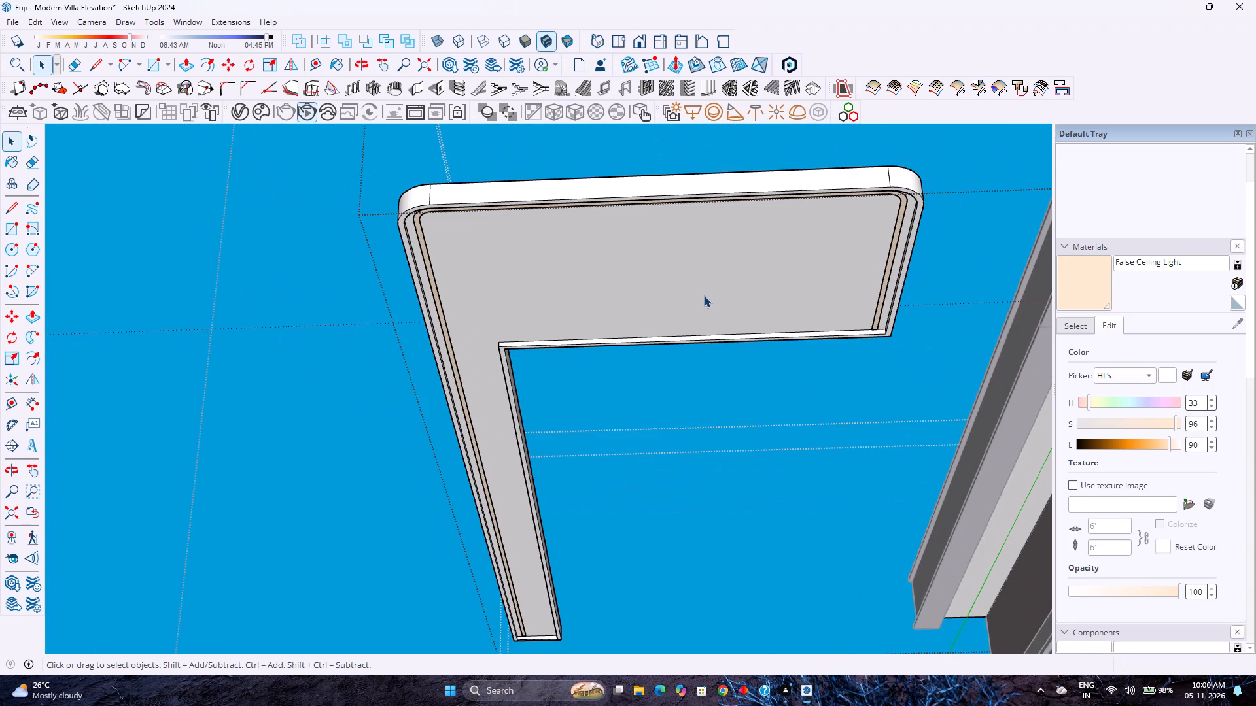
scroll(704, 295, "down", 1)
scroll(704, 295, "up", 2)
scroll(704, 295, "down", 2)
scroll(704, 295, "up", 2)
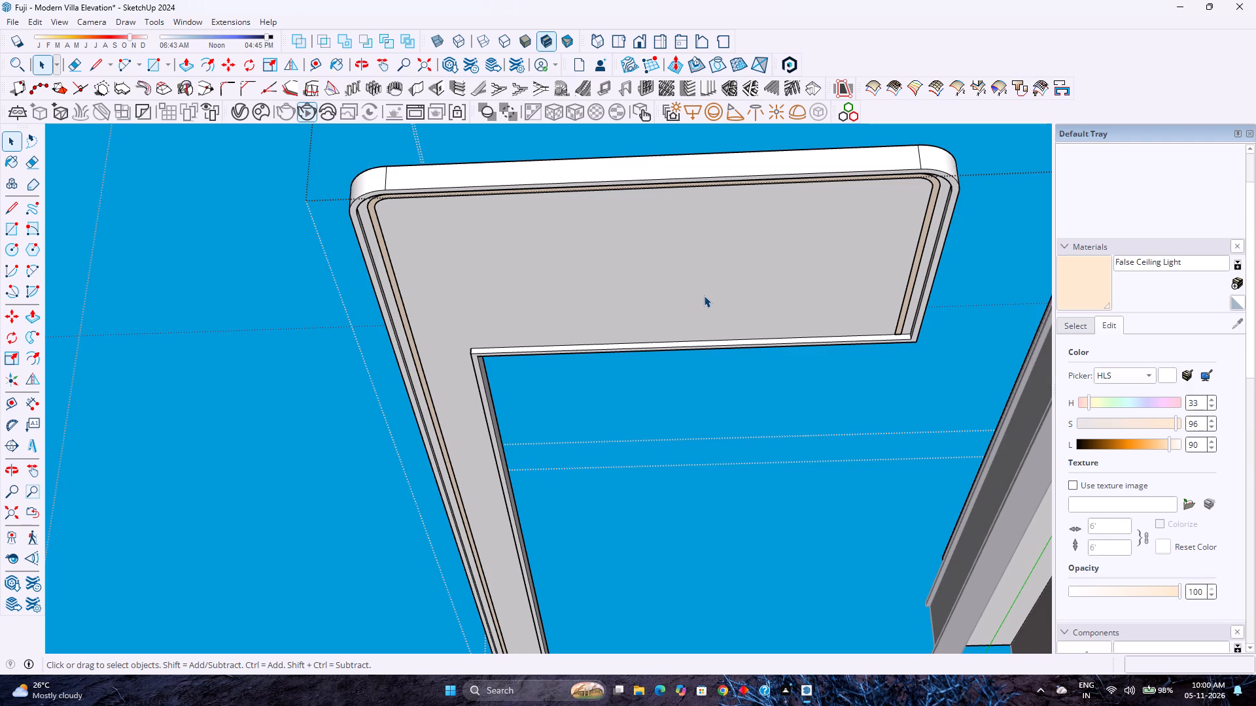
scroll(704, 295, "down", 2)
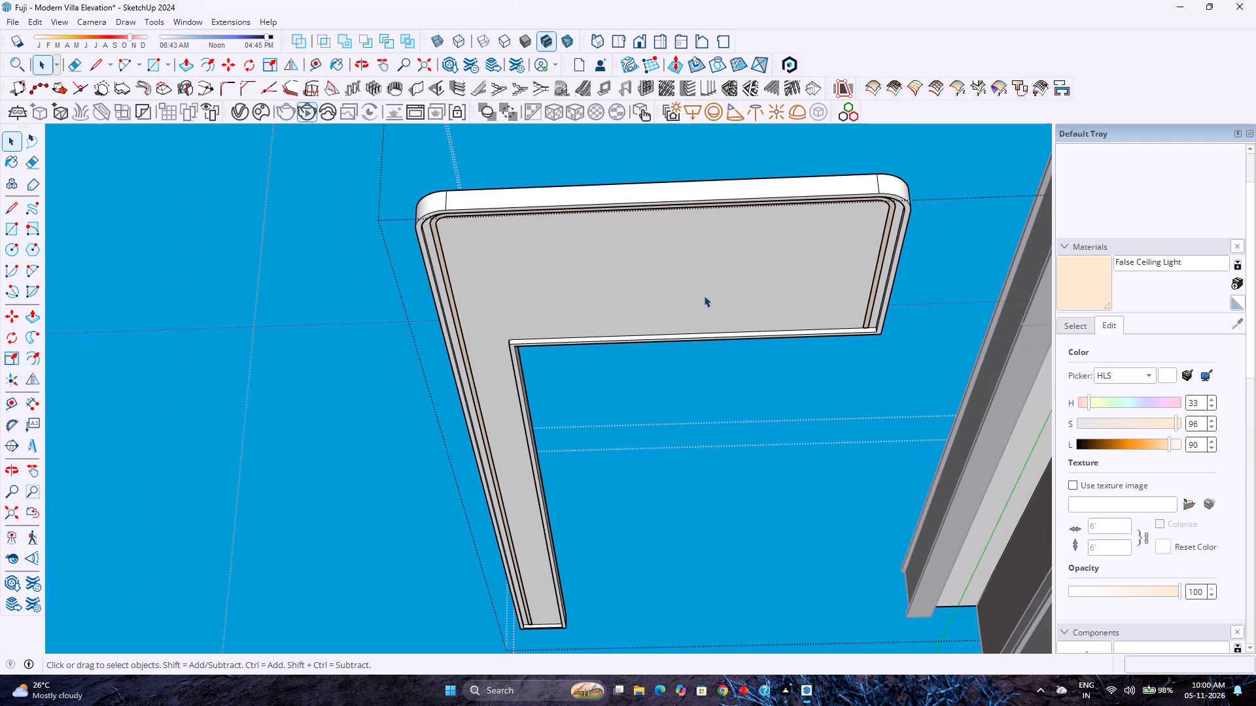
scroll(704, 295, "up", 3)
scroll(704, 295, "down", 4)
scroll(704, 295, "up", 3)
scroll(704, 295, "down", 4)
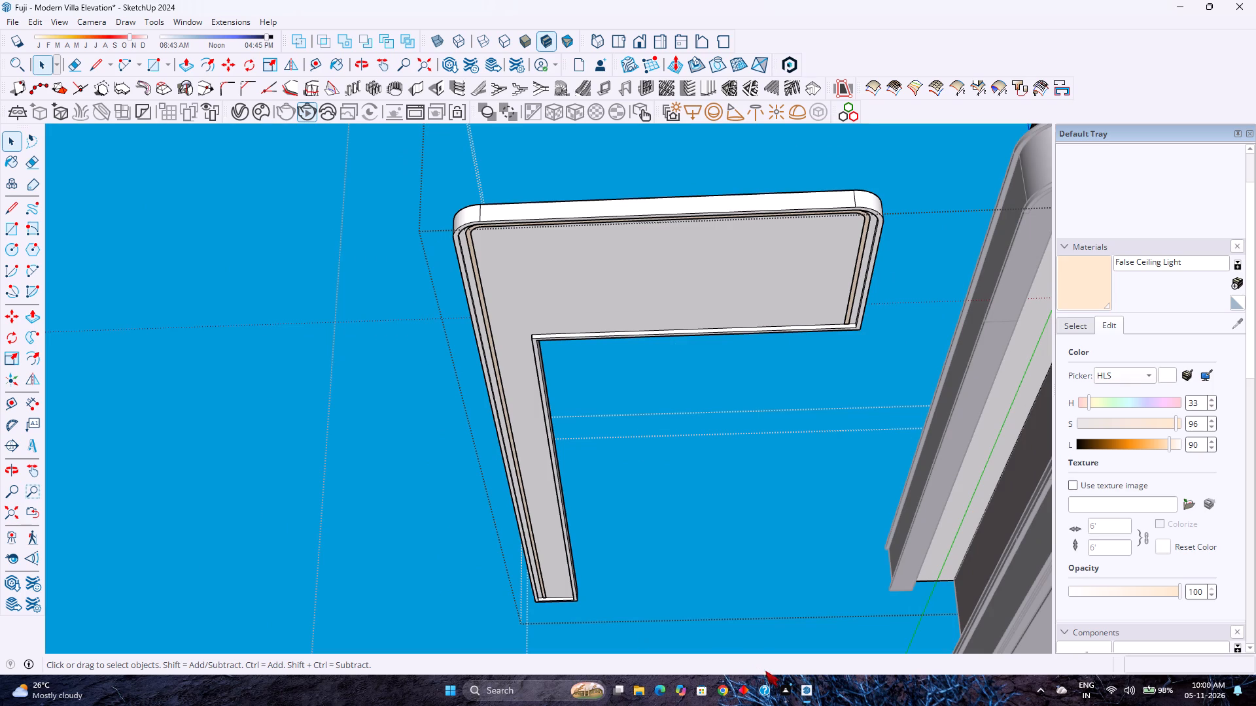
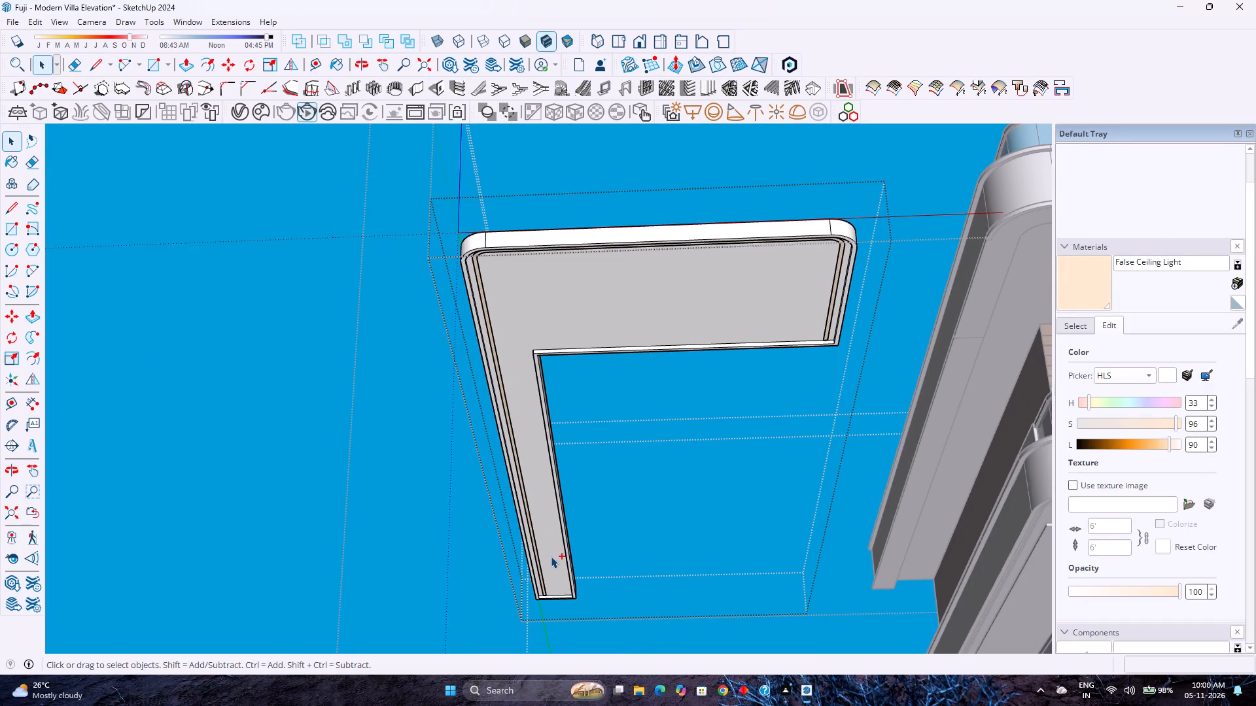
Place a guide 3' inward from the outer edge along the L-shaped false ceiling's long arm.
key("ctrl+v")
key("space")
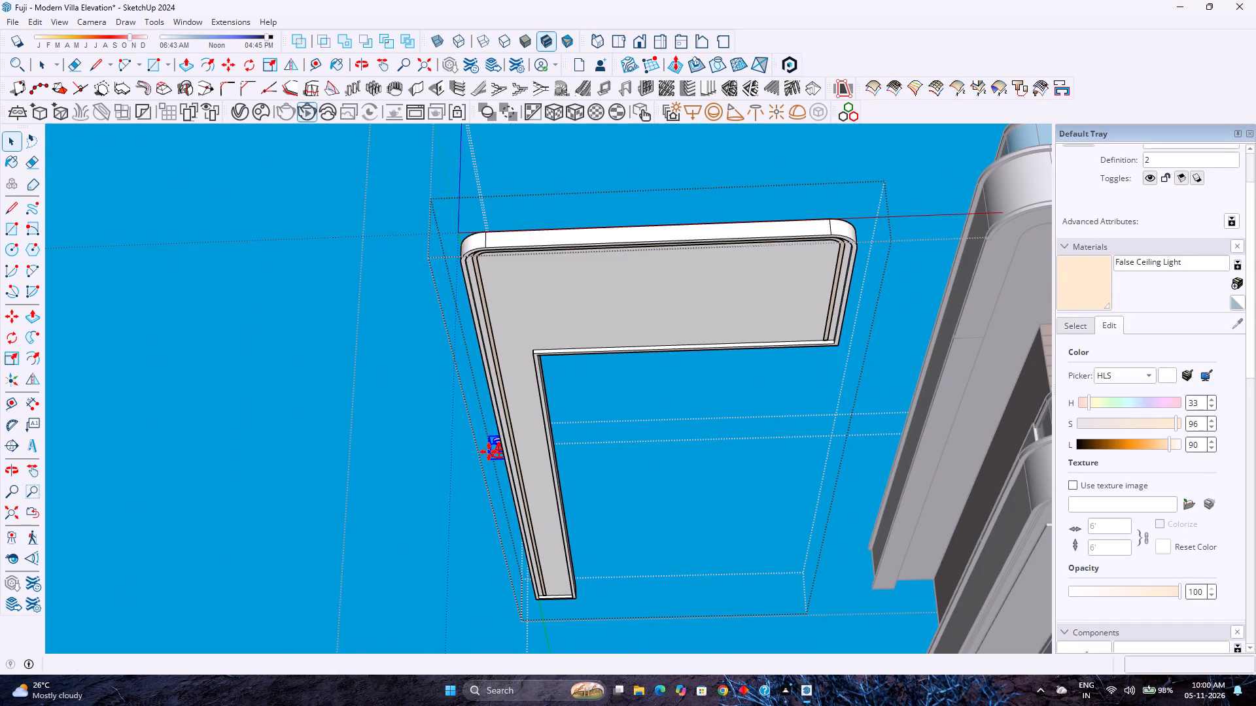
left_click(315, 65)
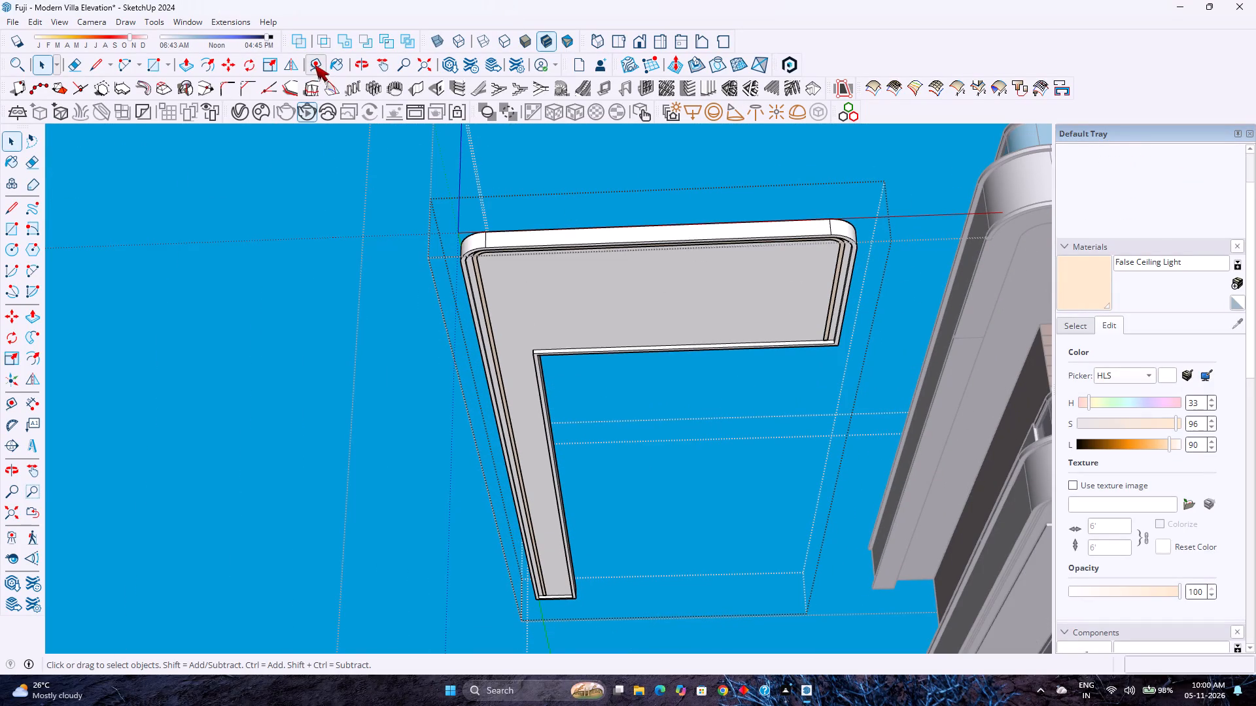
scroll(814, 292, "up", 3)
scroll(514, 298, "up", 3)
scroll(419, 299, "up", 2)
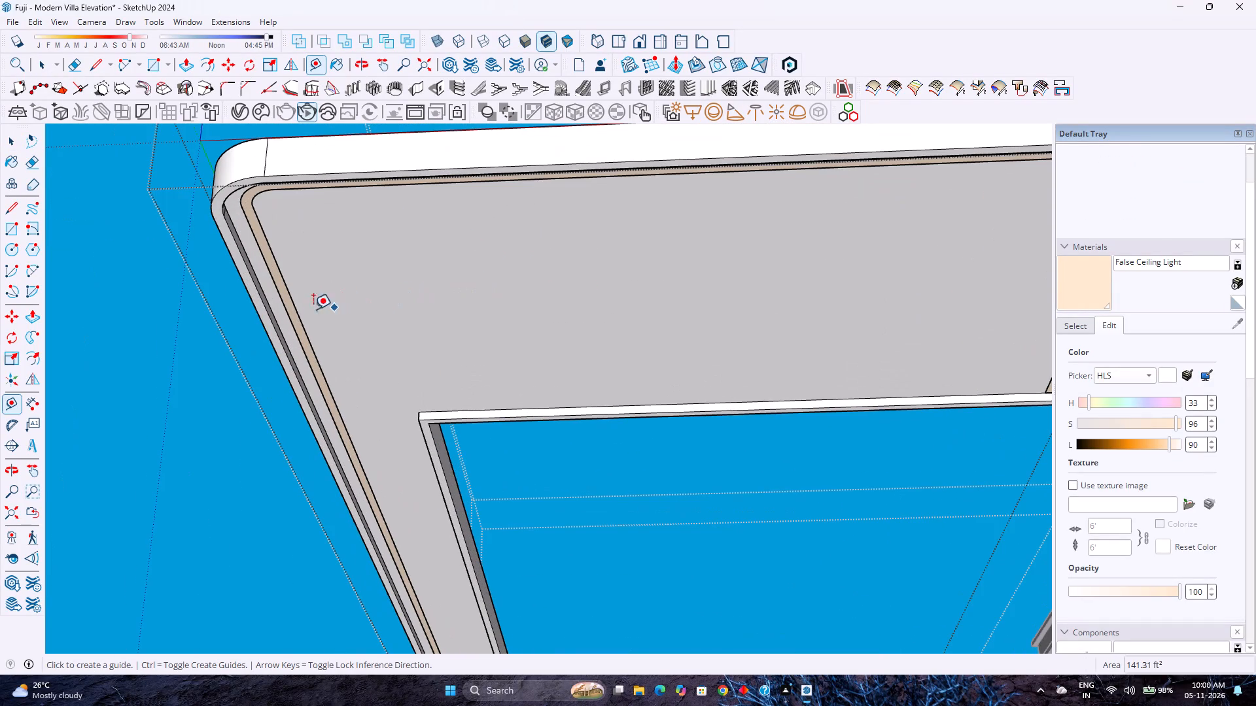
left_click(273, 308)
type("3'")
key("Return")
Place a parallel guide 3' inward from the edge at the ceiling's opposite short end.
scroll(445, 297, "down", 8)
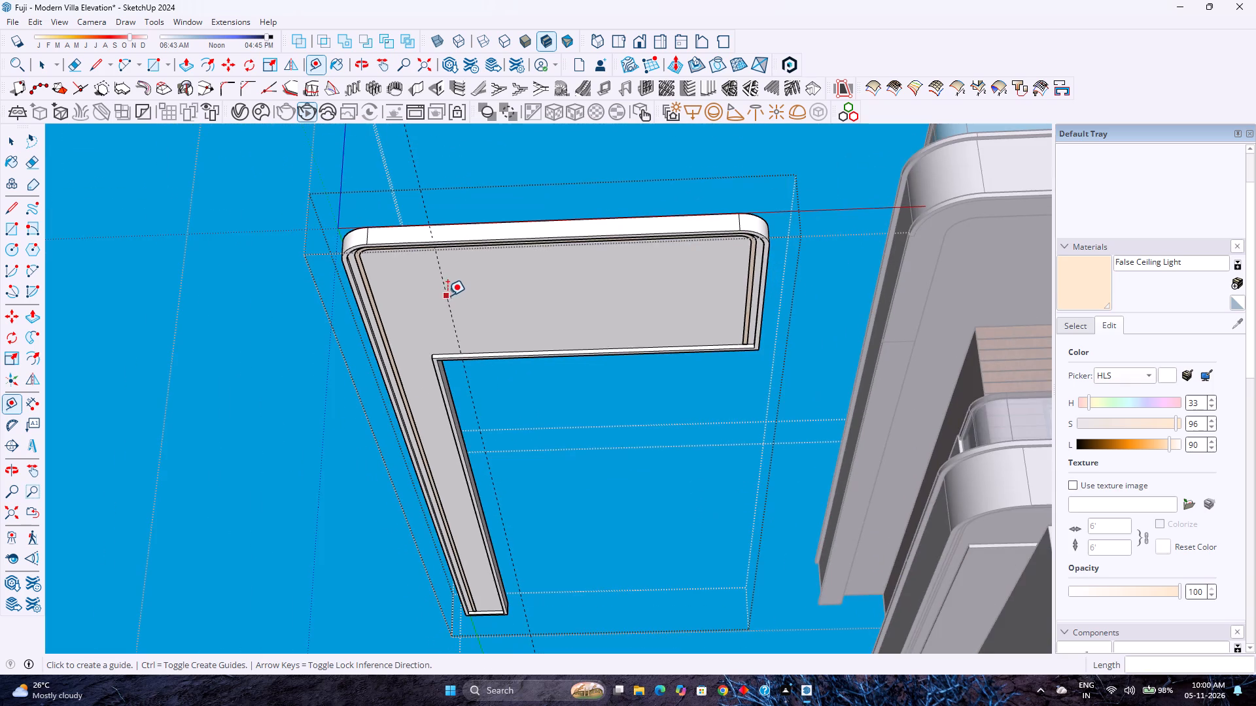
scroll(761, 289, "up", 8)
middle_click_drag(753, 282, 881, 301)
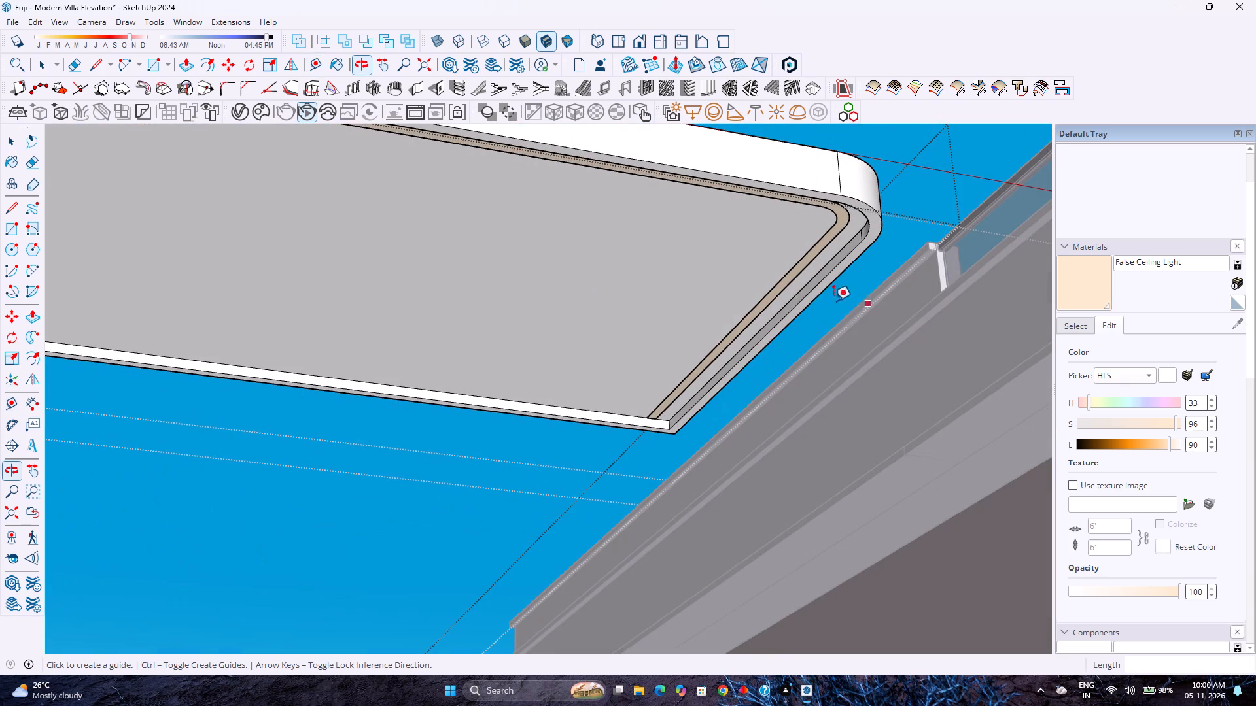
left_click(790, 293)
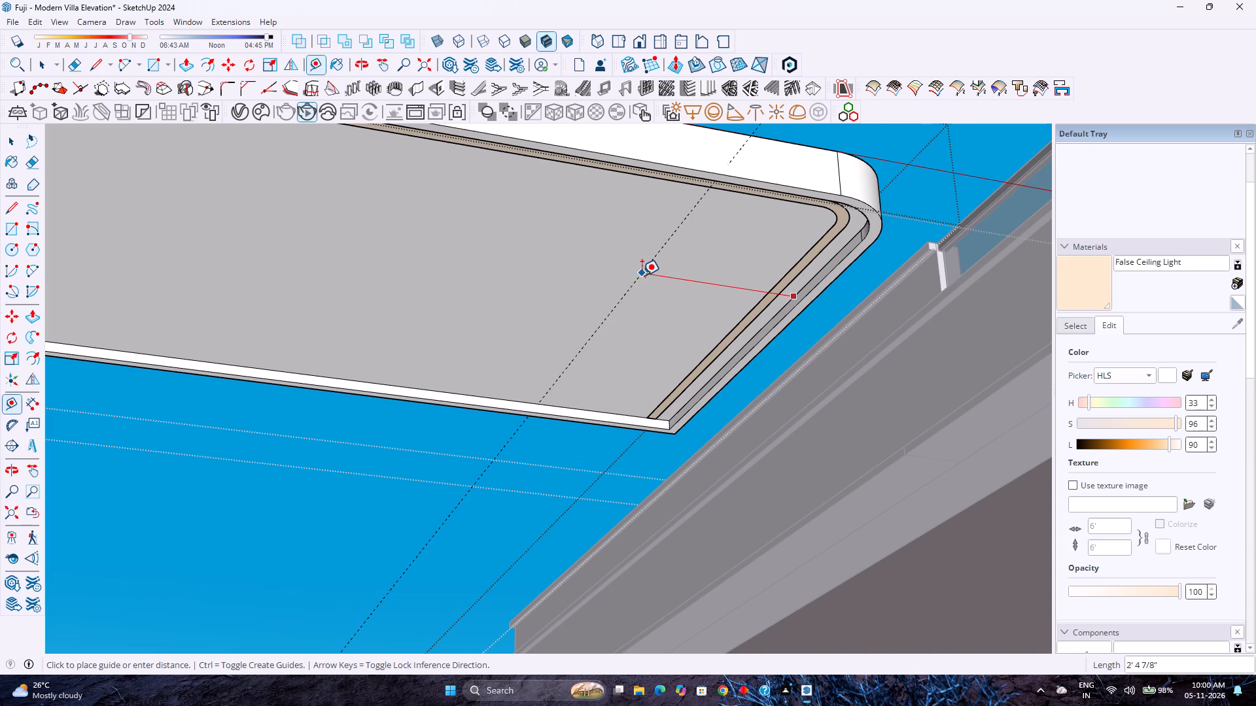
type("3'")
key("Return")
Place a cross guide offset 3'55" from the inner edge of the ceiling's wide section.
scroll(642, 276, "down", 2)
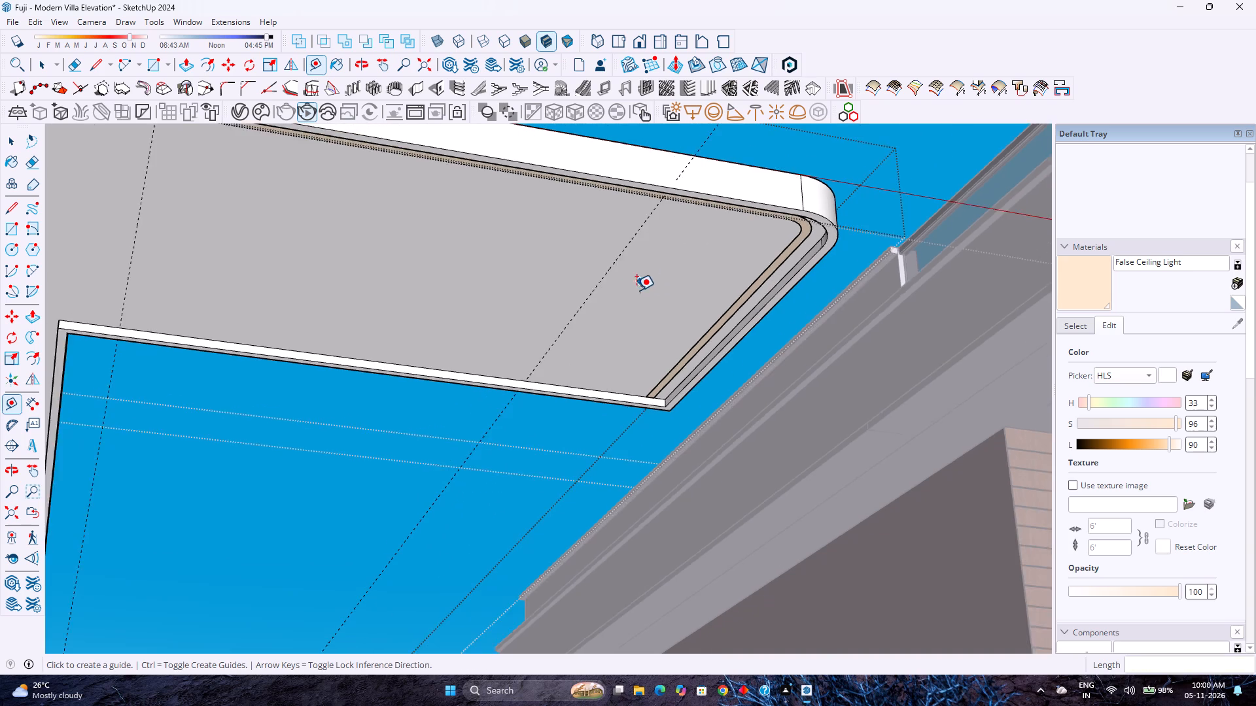
scroll(637, 290, "down", 3)
left_click(461, 346)
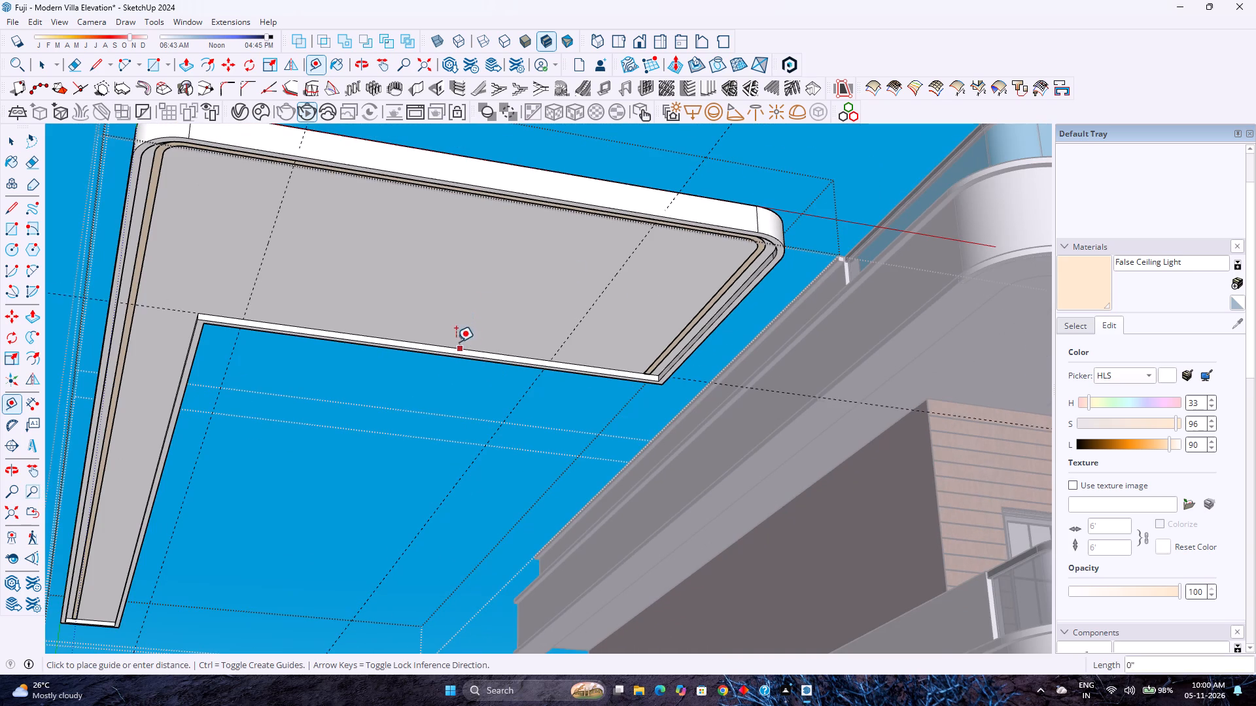
scroll(462, 322, "up", 1)
middle_click_drag(462, 317, 571, 303)
middle_click_drag(655, 261, 372, 298, "shift")
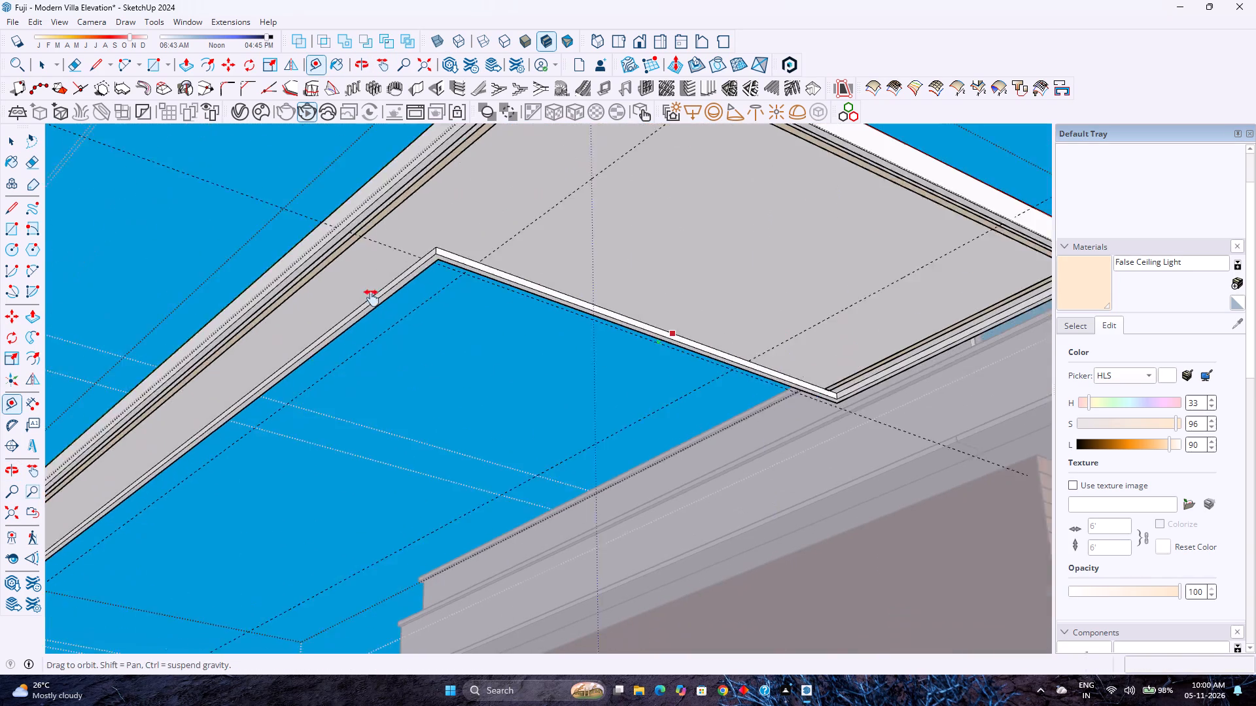
middle_click_drag(372, 298, 311, 310, "shift")
middle_click_drag(352, 307, 655, 289)
scroll(689, 288, "up", 7)
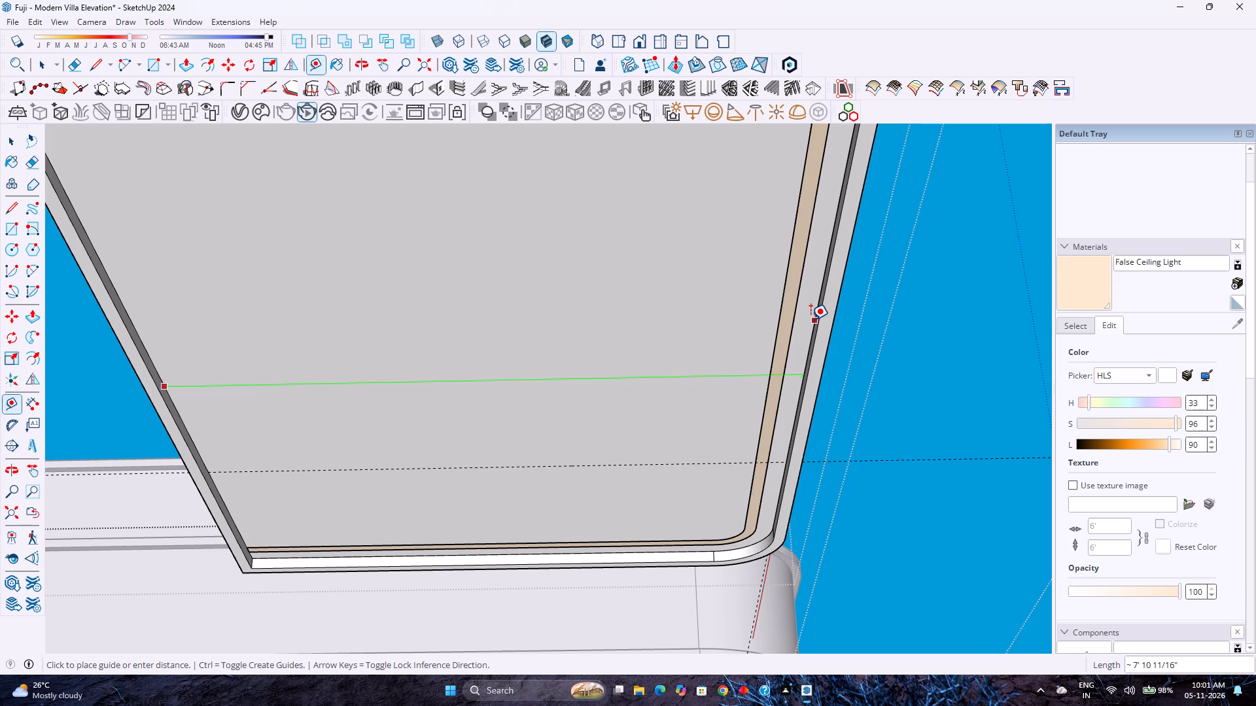
type("3'6")
key("BackSpace")
type("55\"")
key("Return")
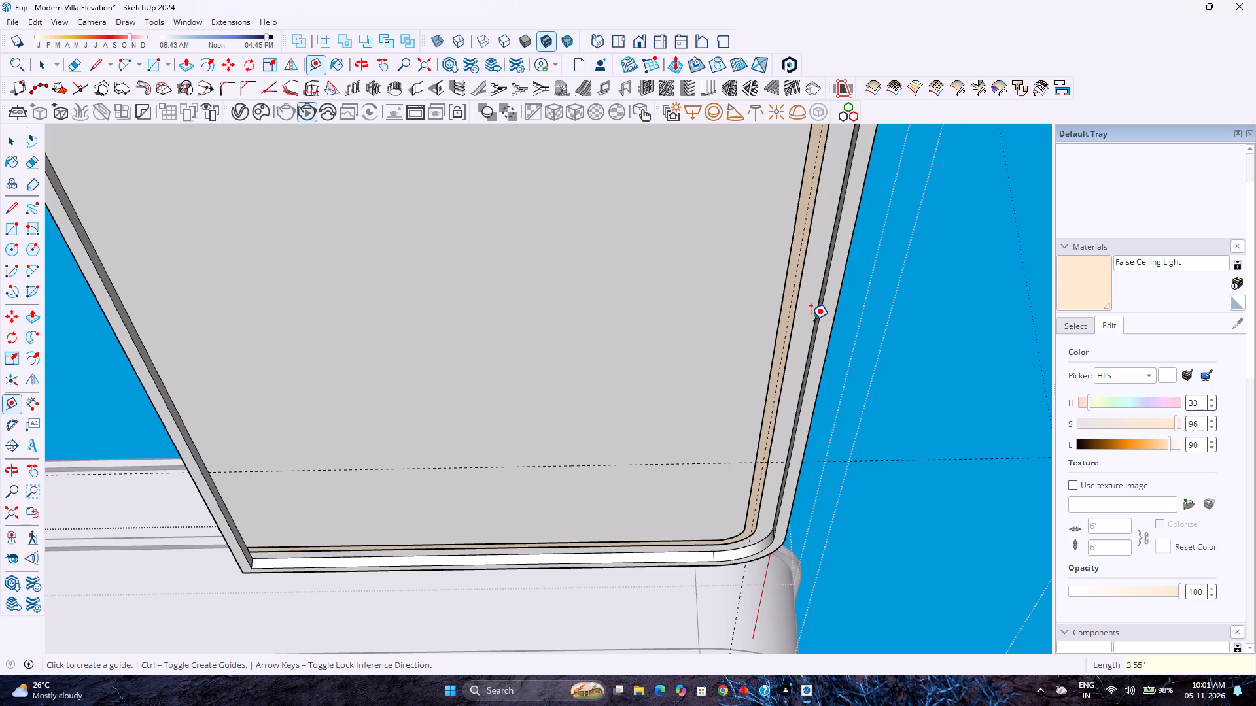
Change the cross guide's offset from the ceiling's inner edge to 4'.
scroll(811, 320, "down", 4)
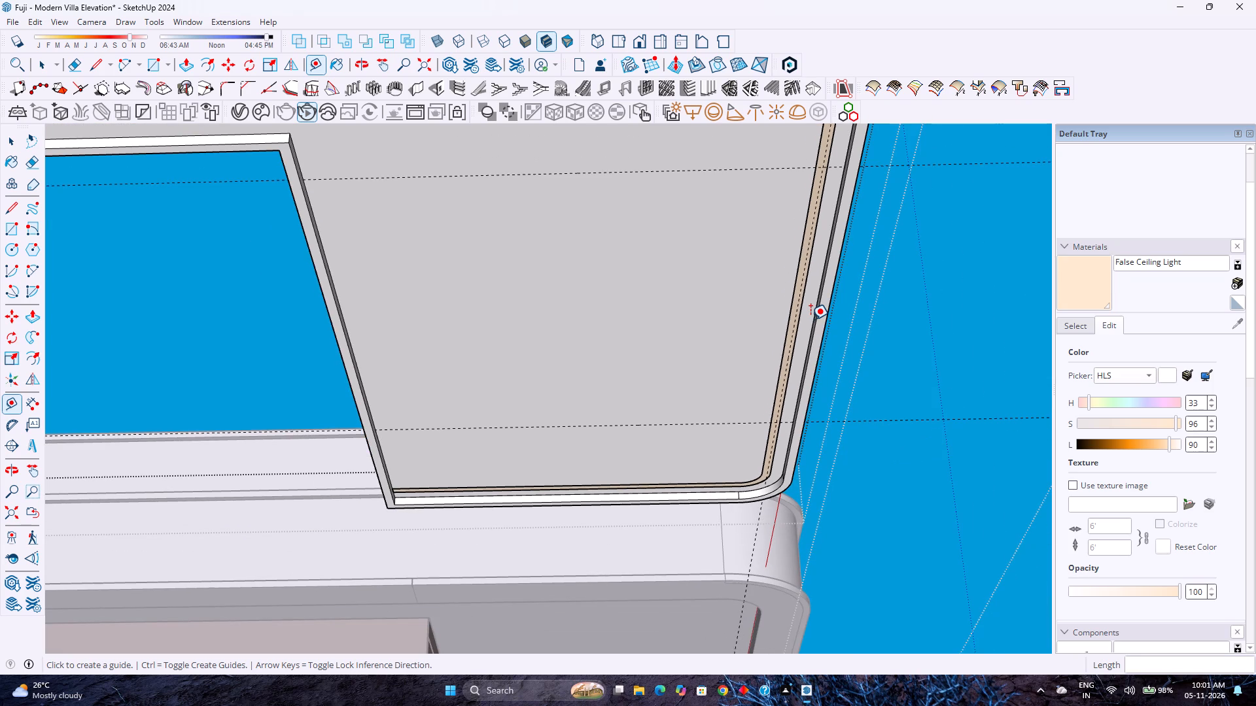
scroll(811, 320, "down", 3)
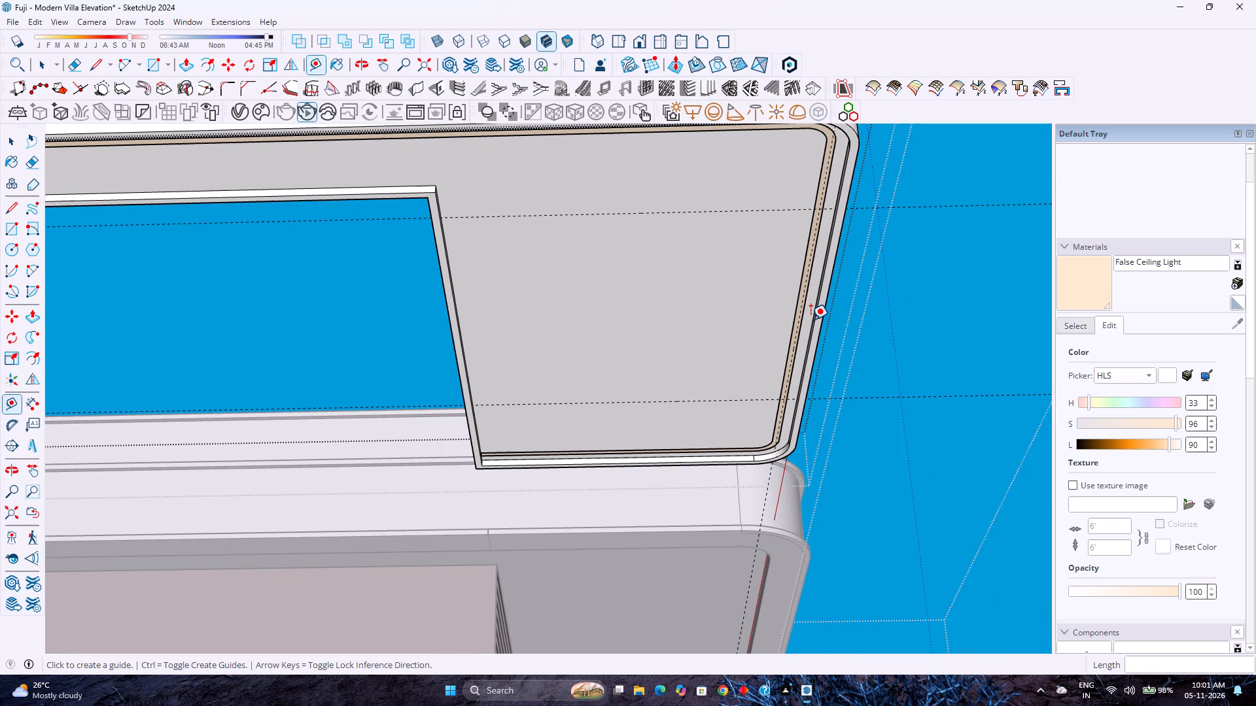
type("3'")
type("55")
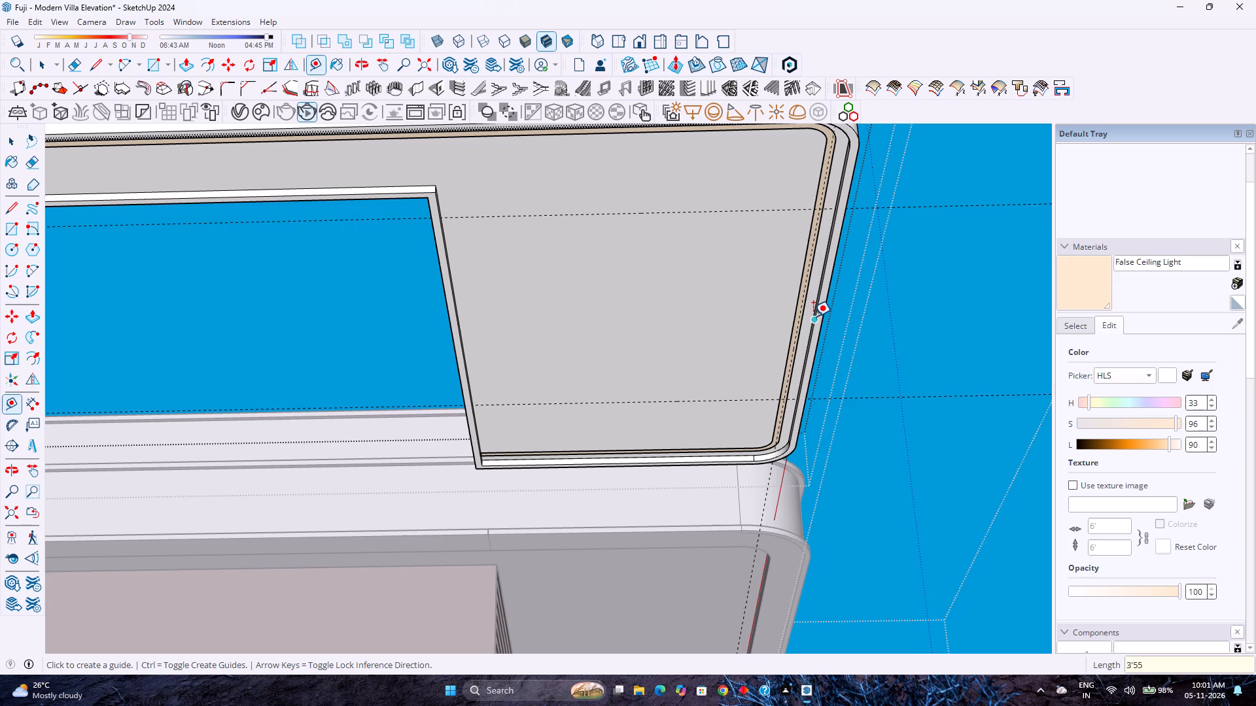
key("BackSpace")
key("BackSpace")
type(".55")
key("shift+quotedbl")
key("Return")
type("4'")
key("Return")
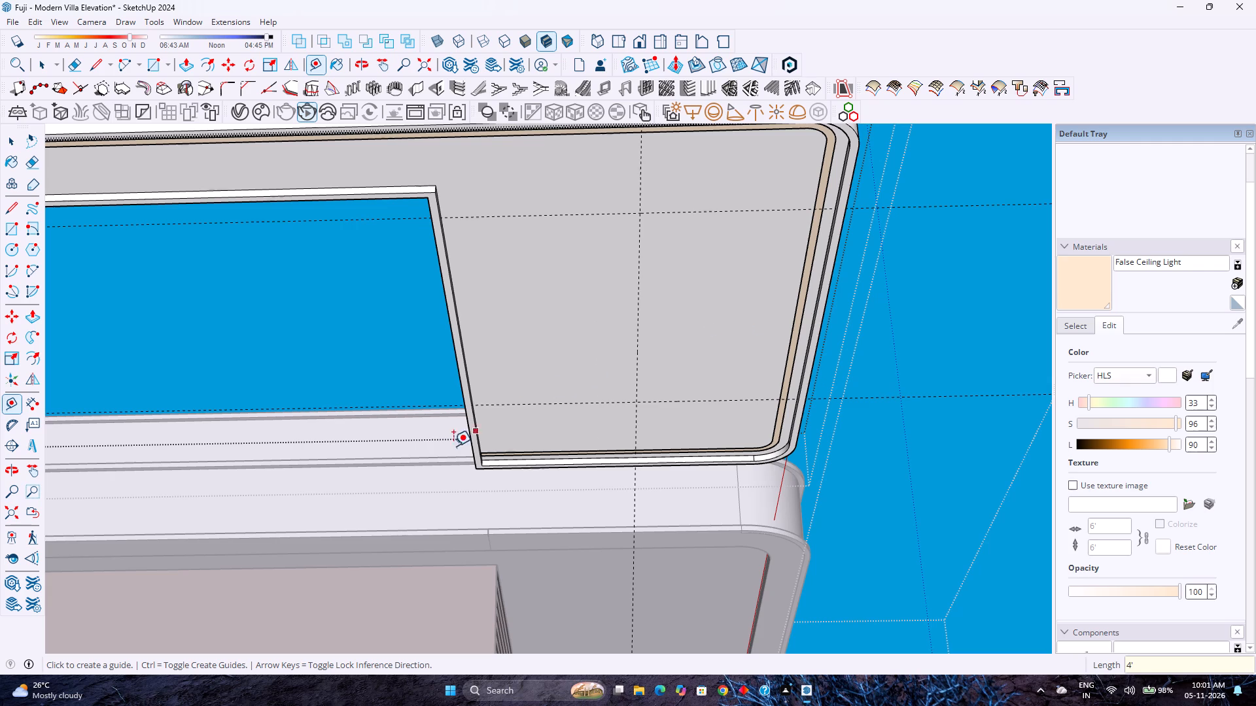
key("space")
Draw a circle of 3" radius at the intersection of the cross guide and the guide beside the long arm.
scroll(400, 482, "down", 2)
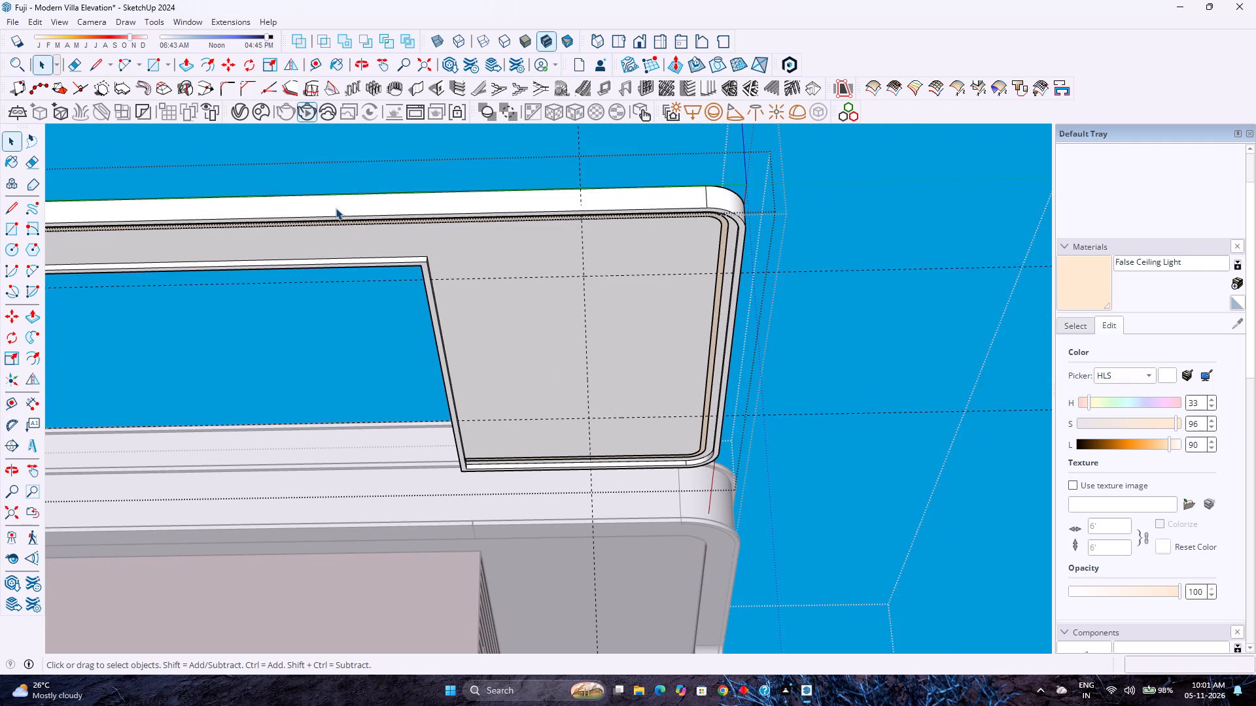
key("c")
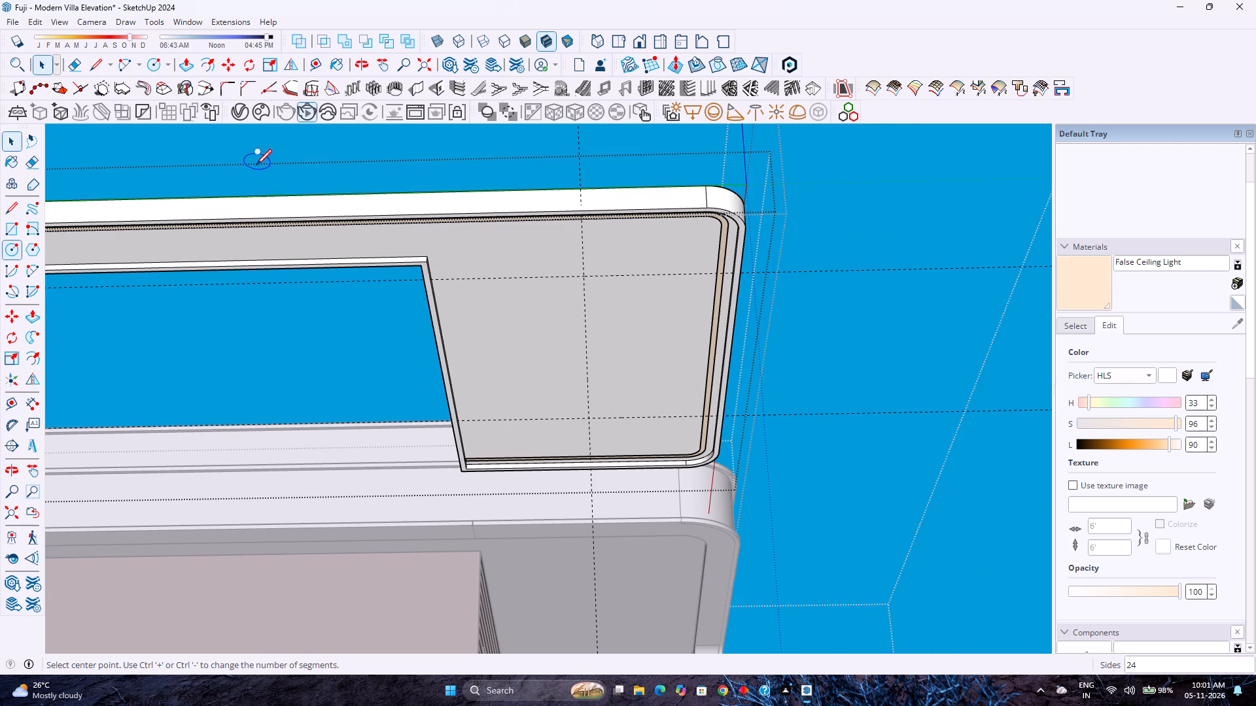
left_click(582, 274)
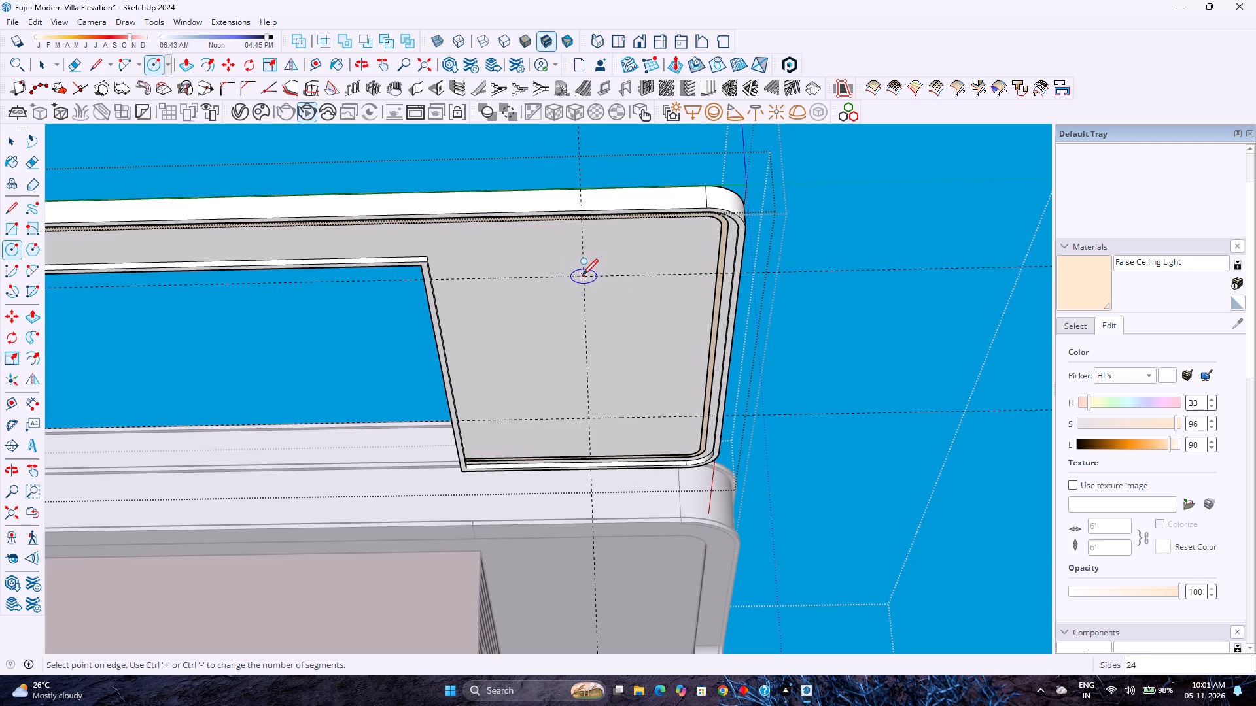
key("3")
key("Return")
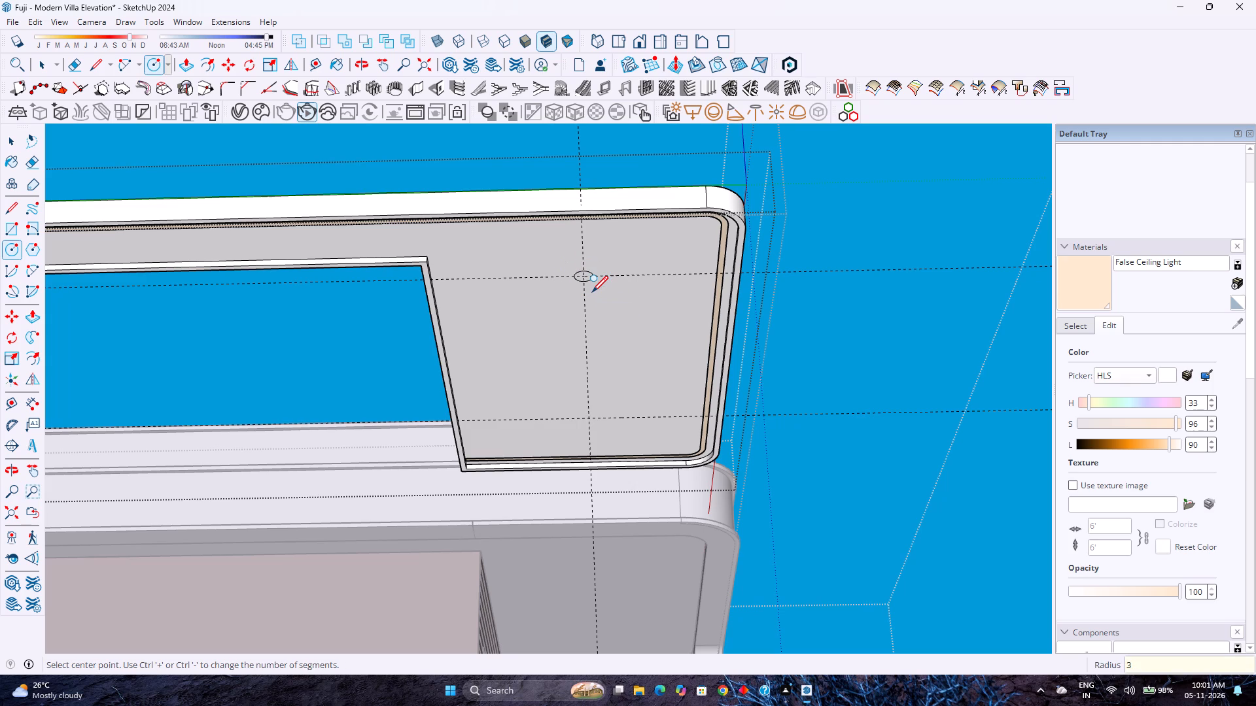
Set the circle's segment count to 240.
scroll(592, 291, "up", 10)
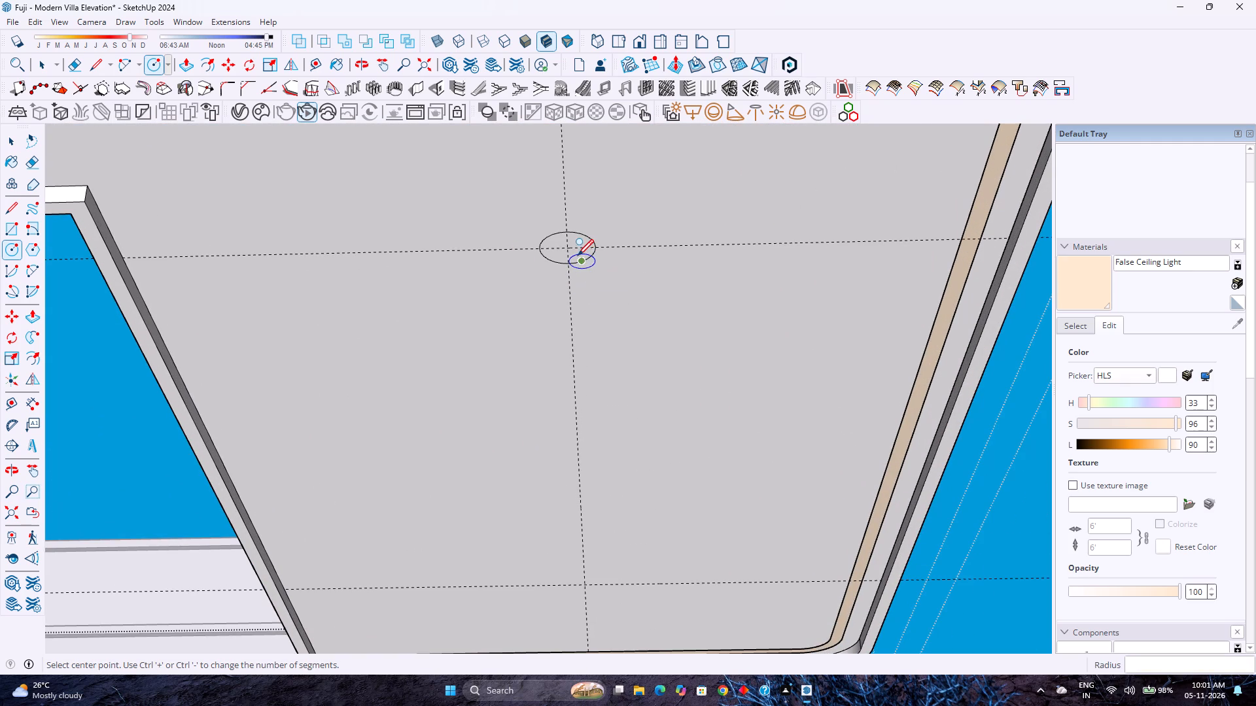
key("space")
left_click(591, 256)
scroll(650, 294, "down", 1)
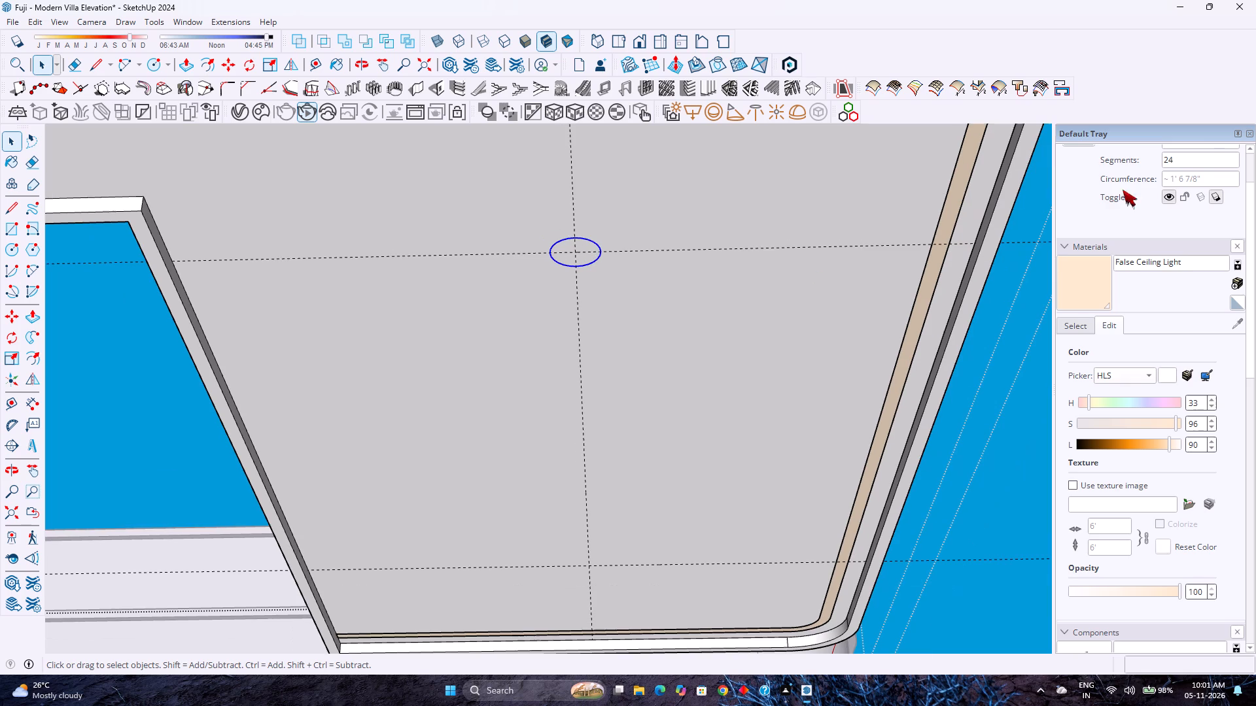
left_click(1193, 158)
key("0")
key("Return")
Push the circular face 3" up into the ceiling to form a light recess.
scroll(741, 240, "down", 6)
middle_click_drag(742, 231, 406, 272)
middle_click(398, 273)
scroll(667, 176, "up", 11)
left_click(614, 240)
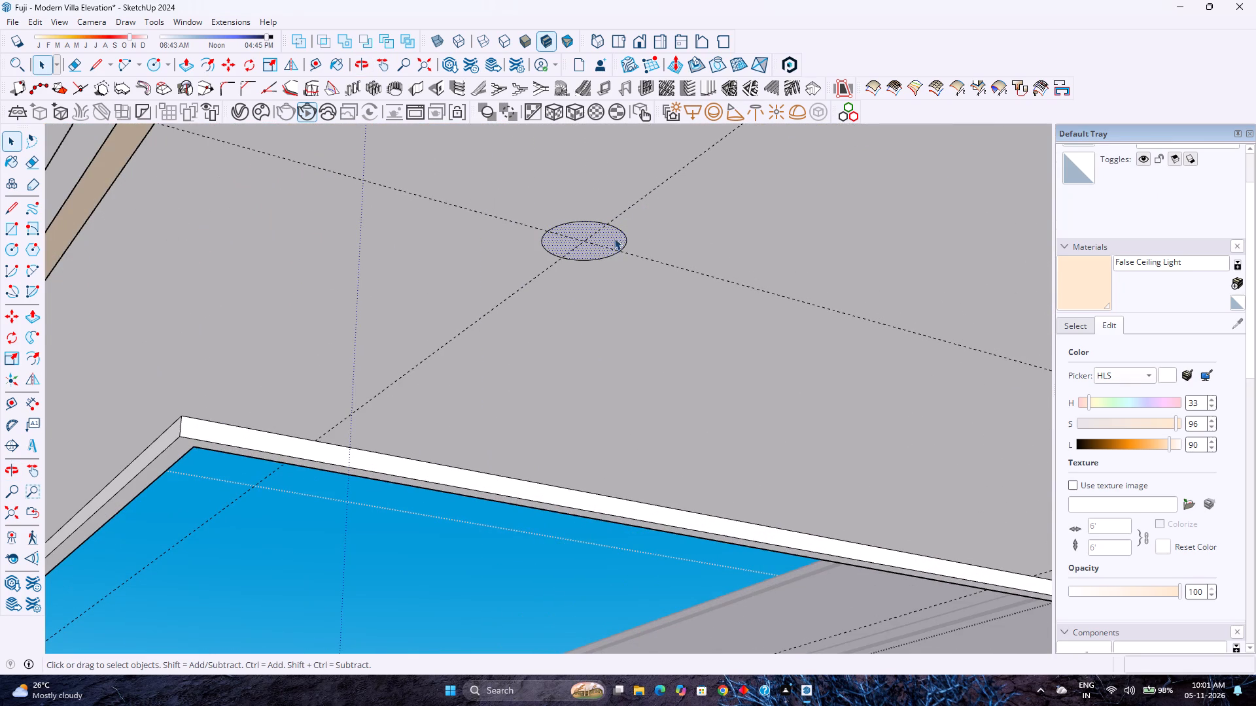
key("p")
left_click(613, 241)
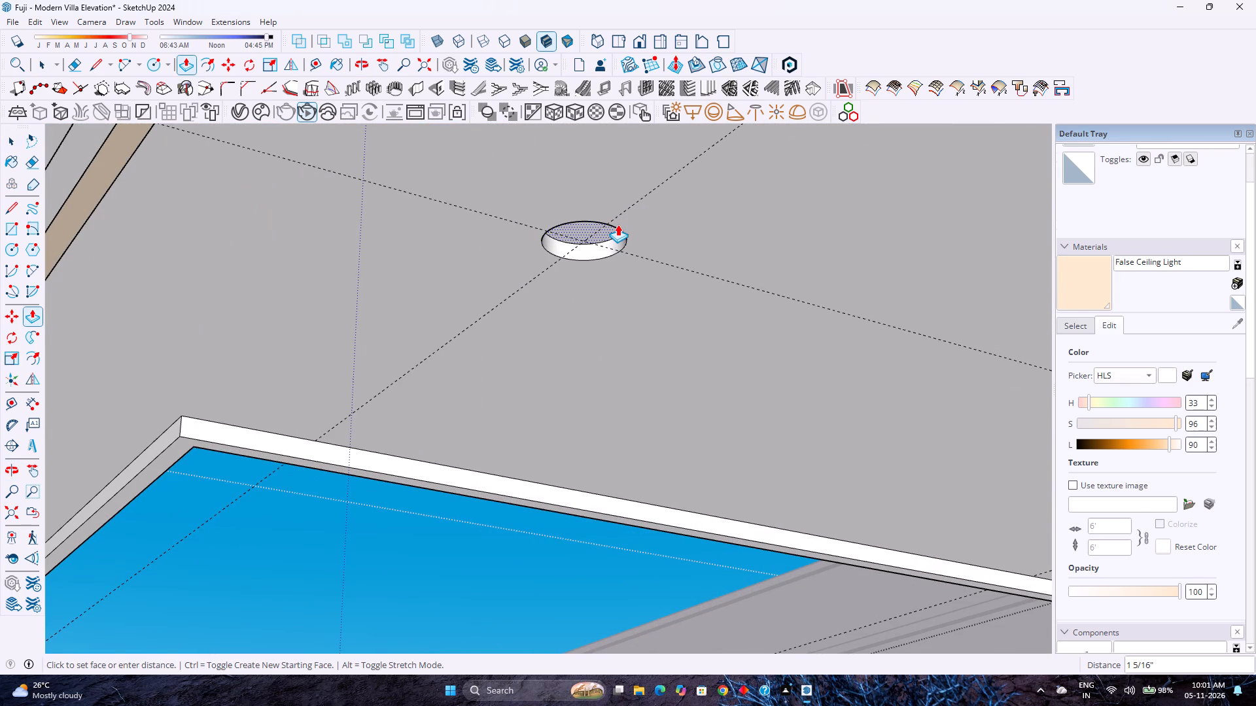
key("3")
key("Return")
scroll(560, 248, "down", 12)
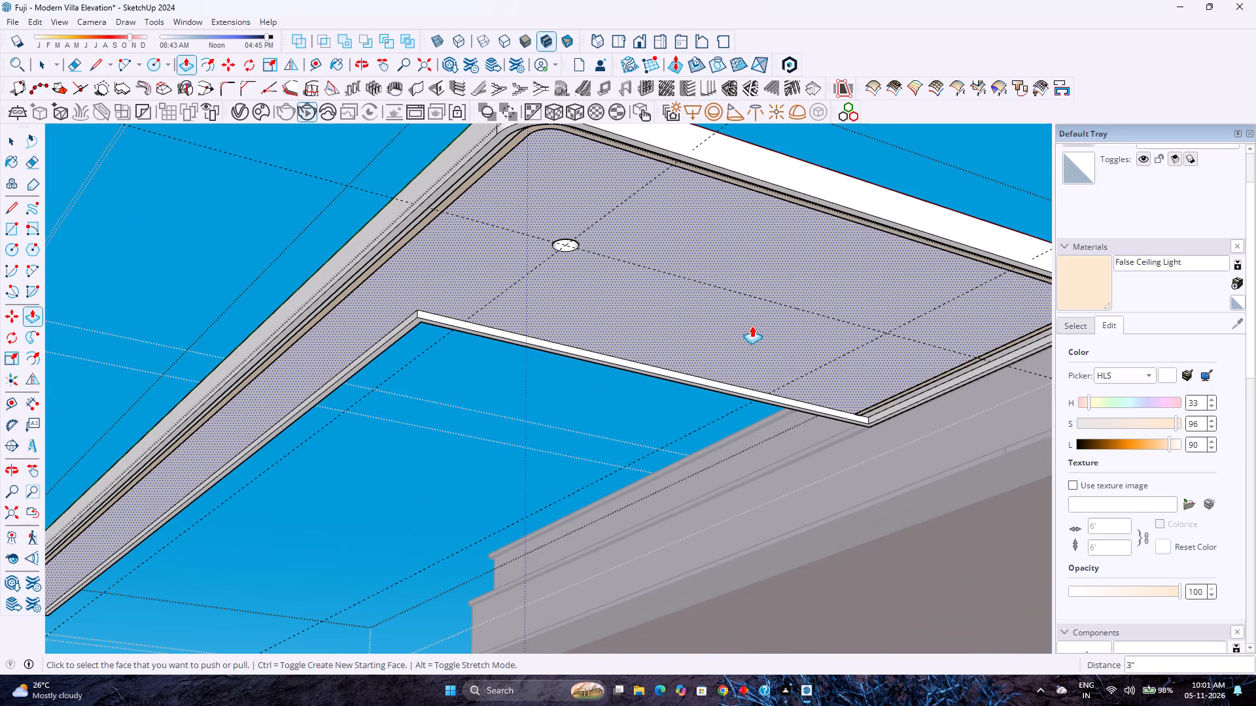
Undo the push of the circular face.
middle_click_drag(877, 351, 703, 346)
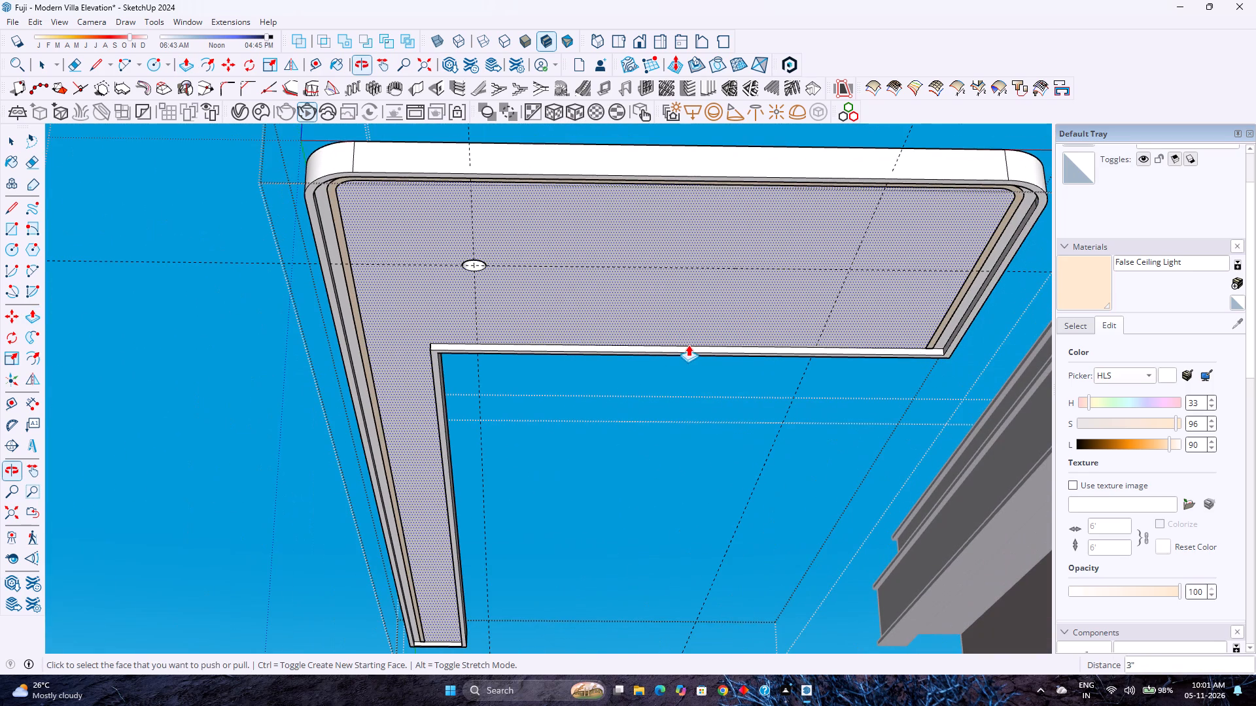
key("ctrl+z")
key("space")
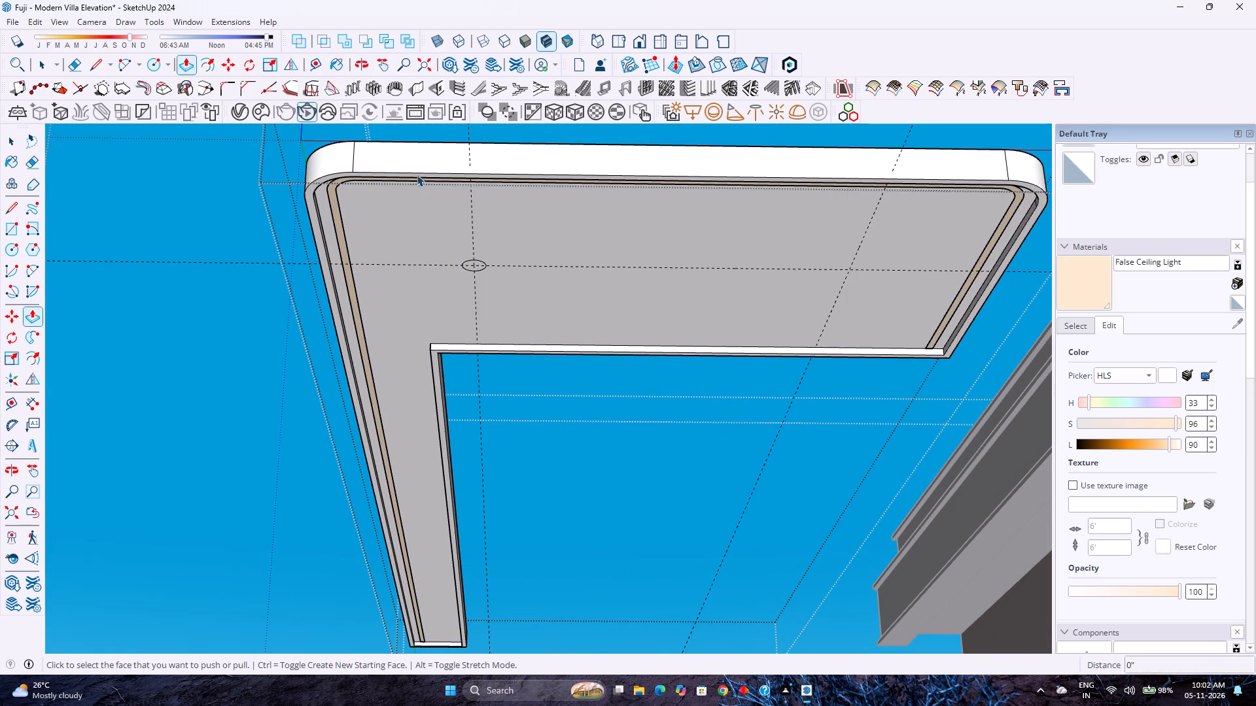
Copy the circle along the cross guide to the far guide intersection and divide the spacing by 2 to add a middle circle.
scroll(497, 279, "up", 11)
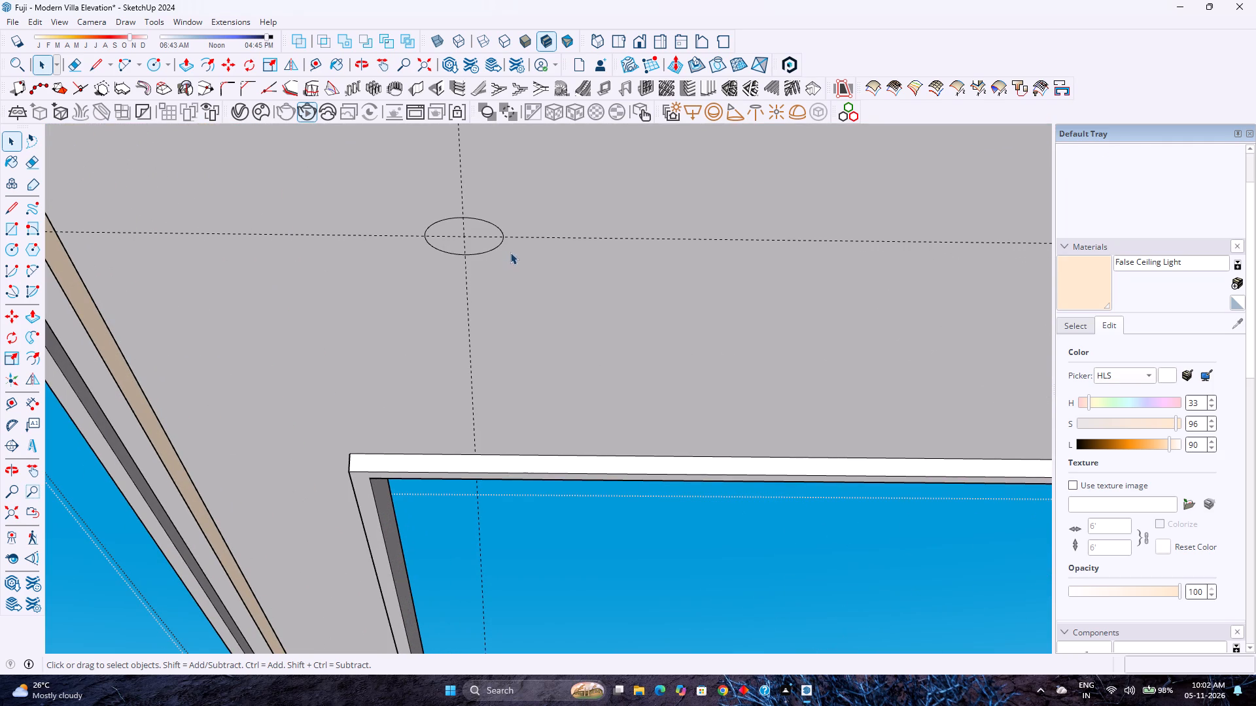
left_click(489, 241)
key("m")
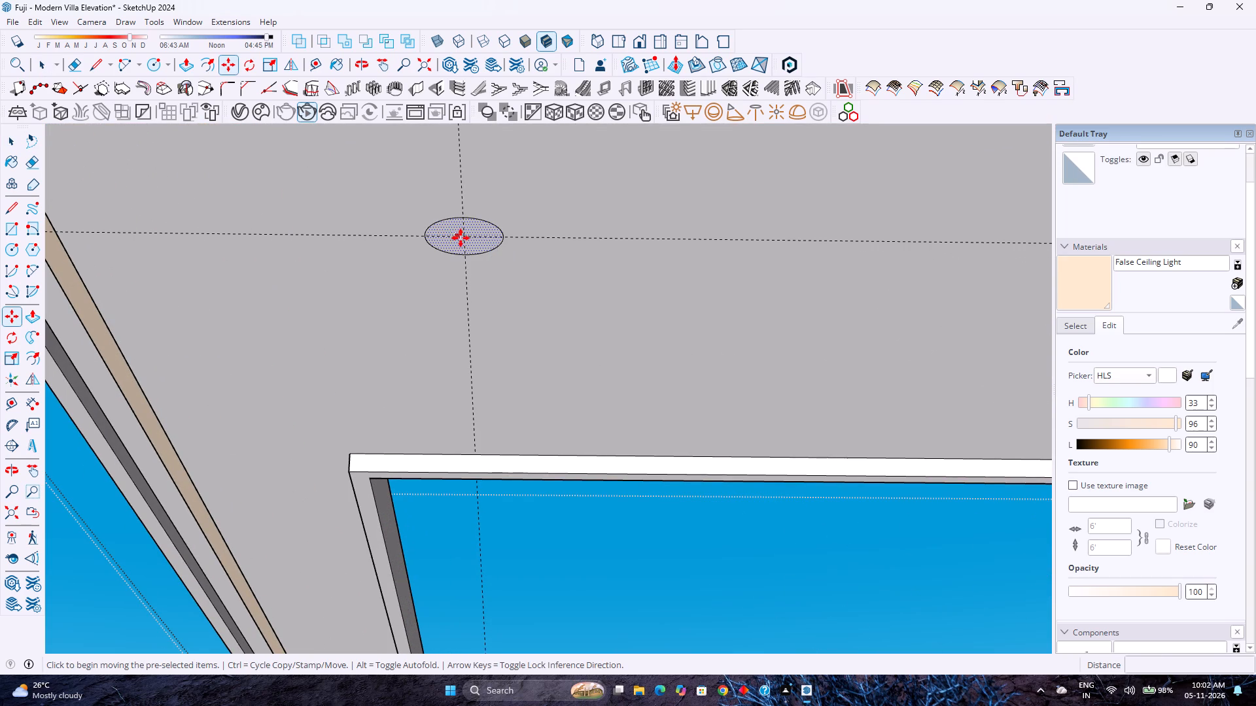
left_click(463, 237, "ctrl")
scroll(493, 243, "down", 9)
middle_click_drag(591, 246, 579, 248, "shift")
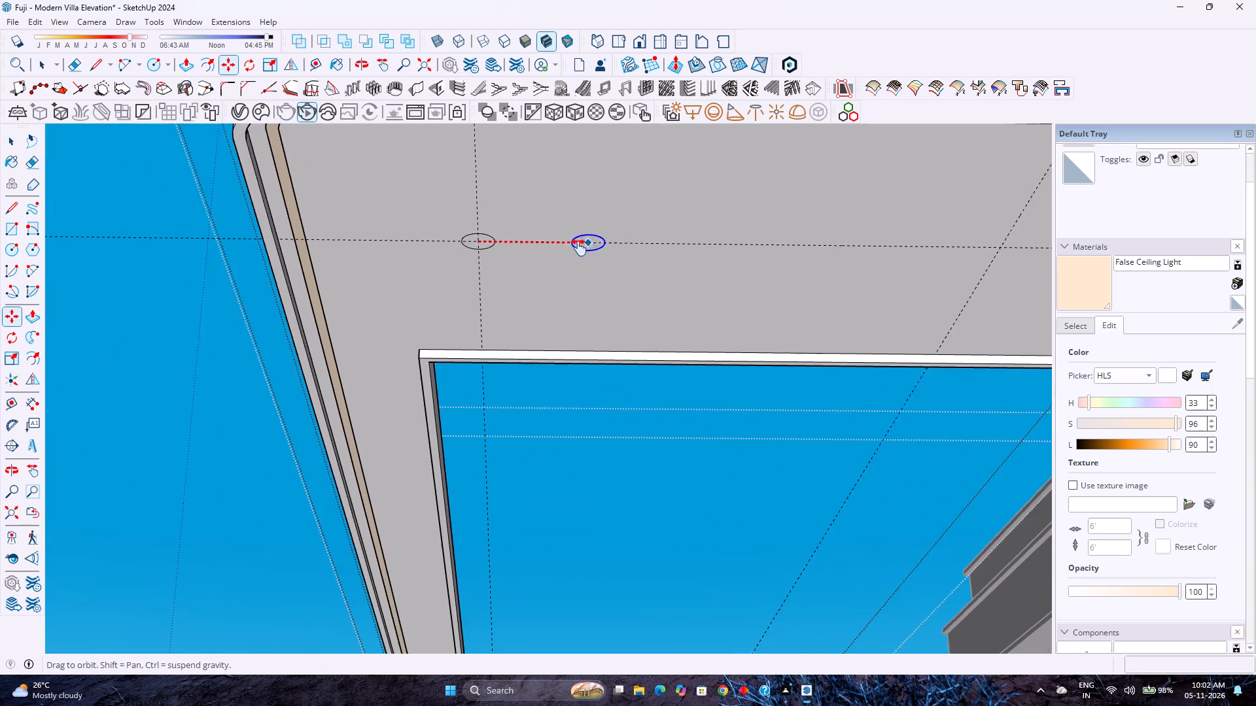
middle_click_drag(579, 248, 428, 248, "shift")
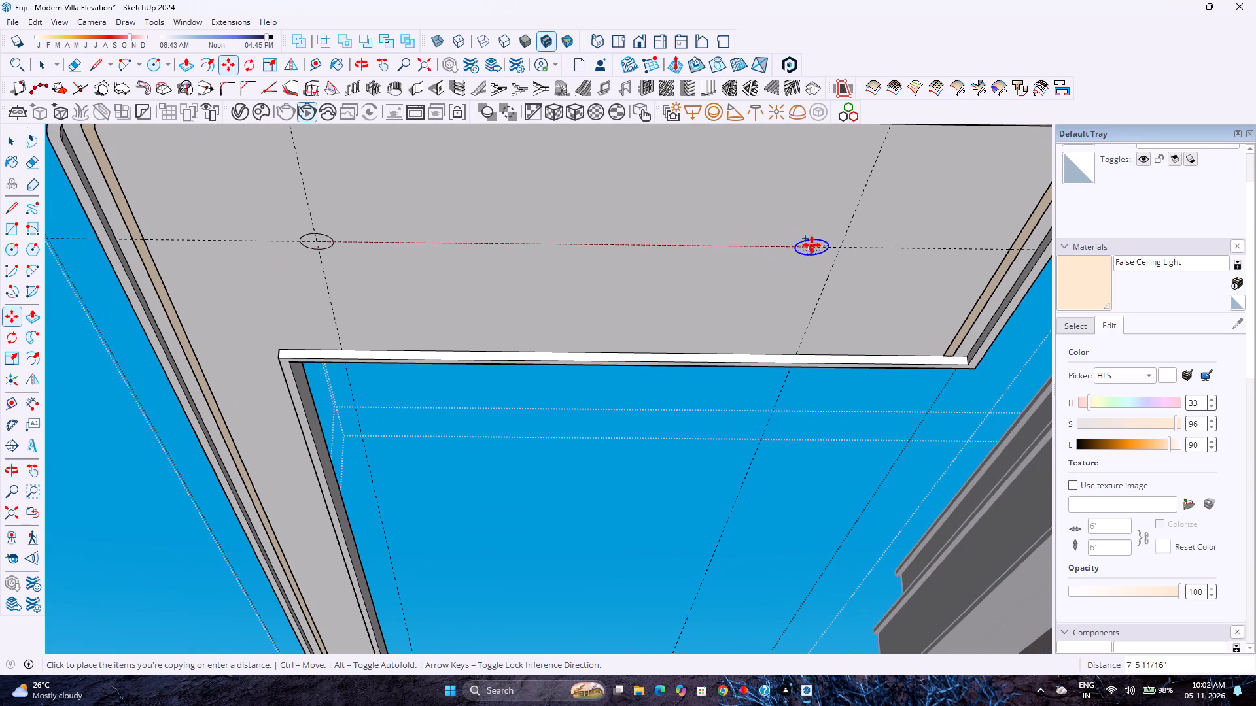
left_click(838, 247)
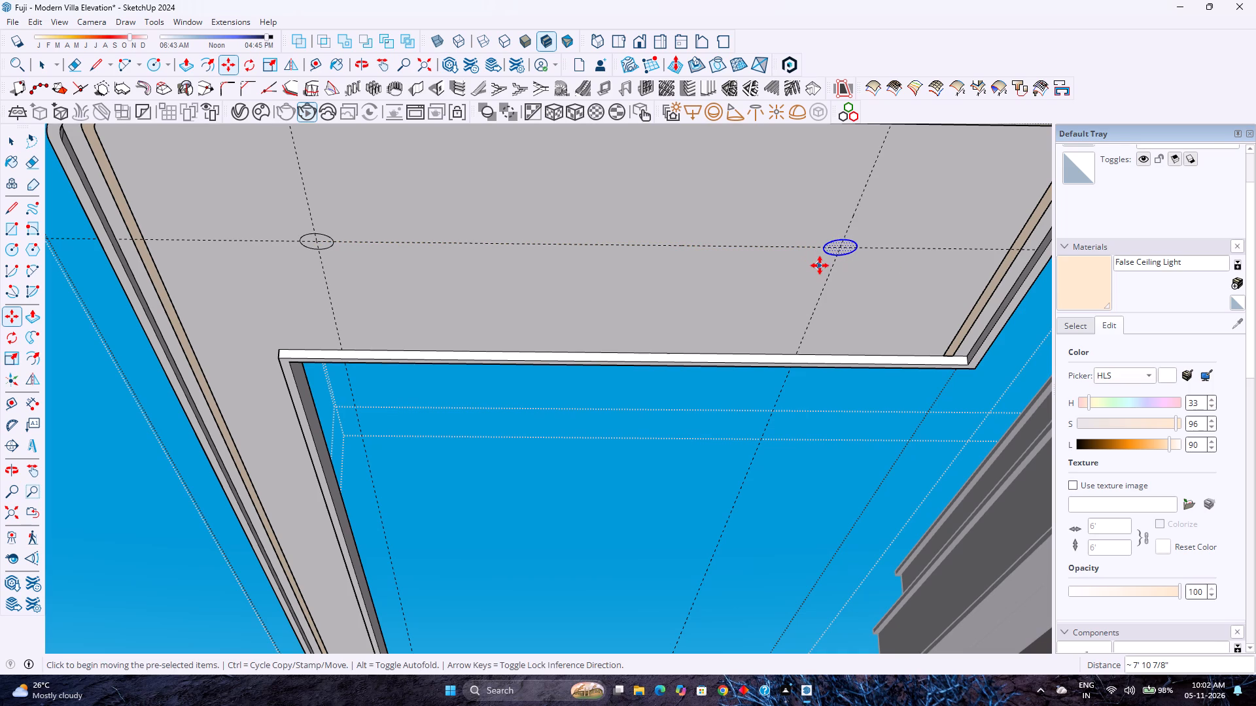
type("/2")
key("Return")
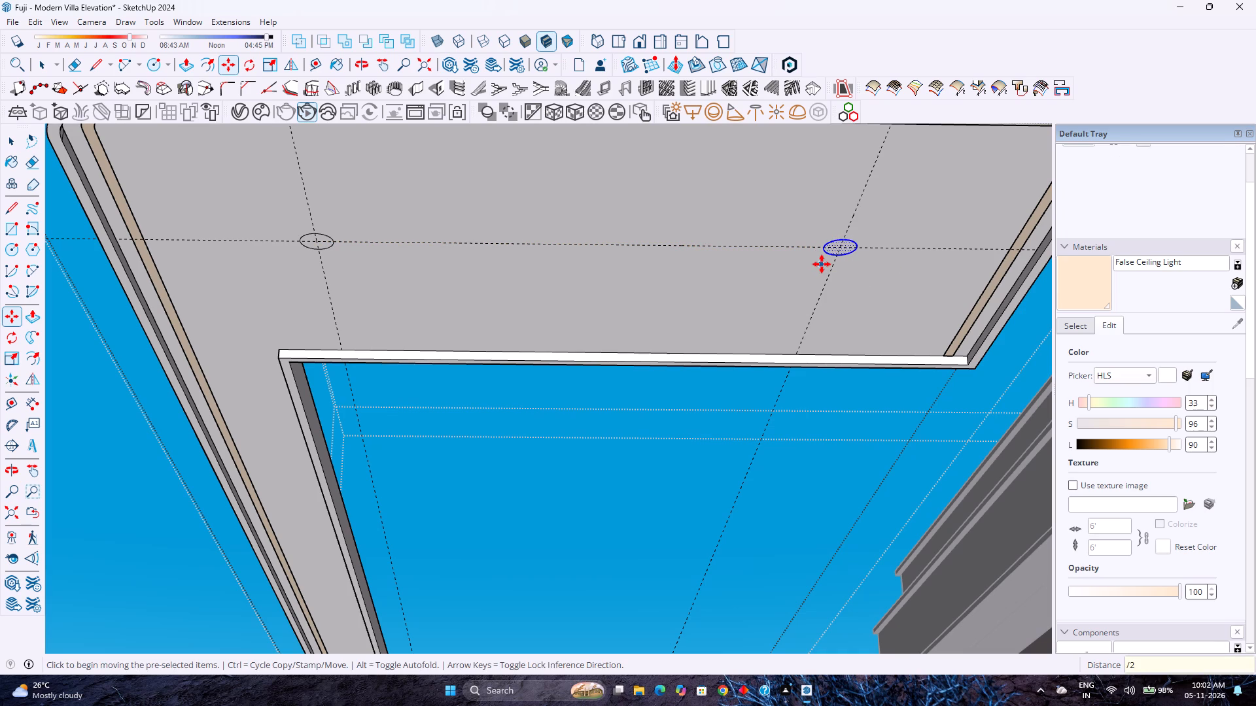
Push each of the three circular faces 3" up into the false ceiling to form light recesses.
key("p")
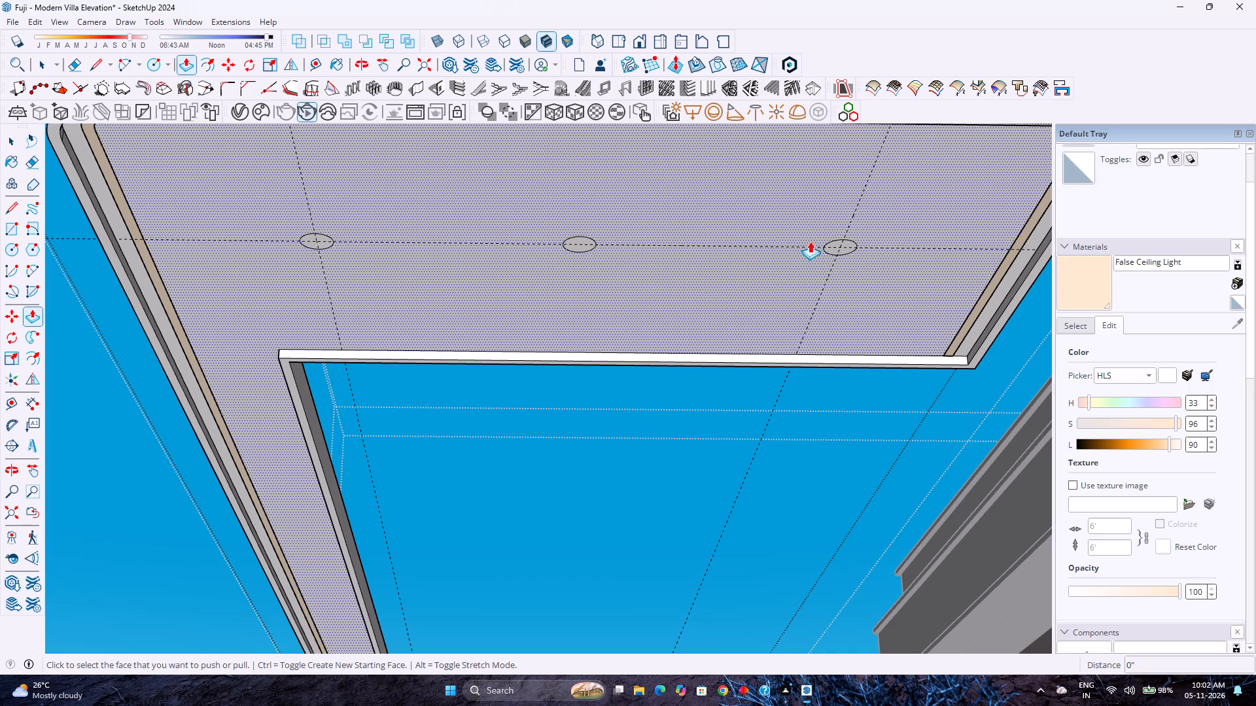
left_click(840, 251)
key("3")
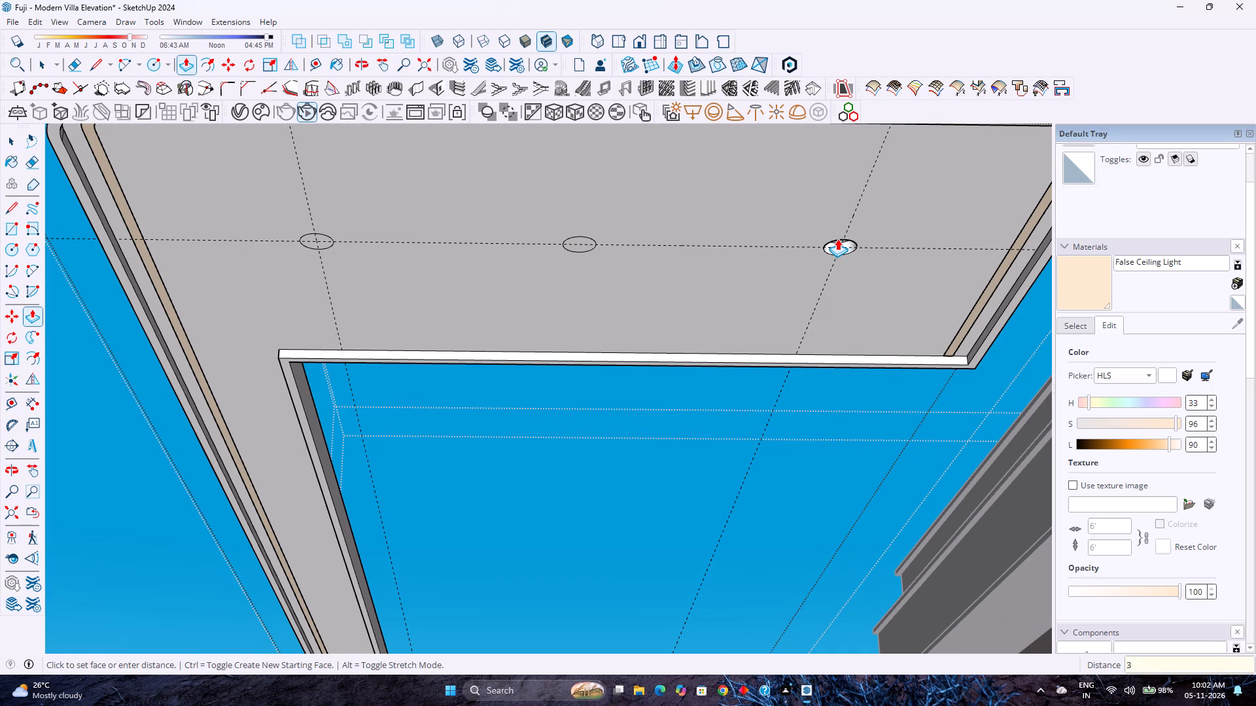
key("Return")
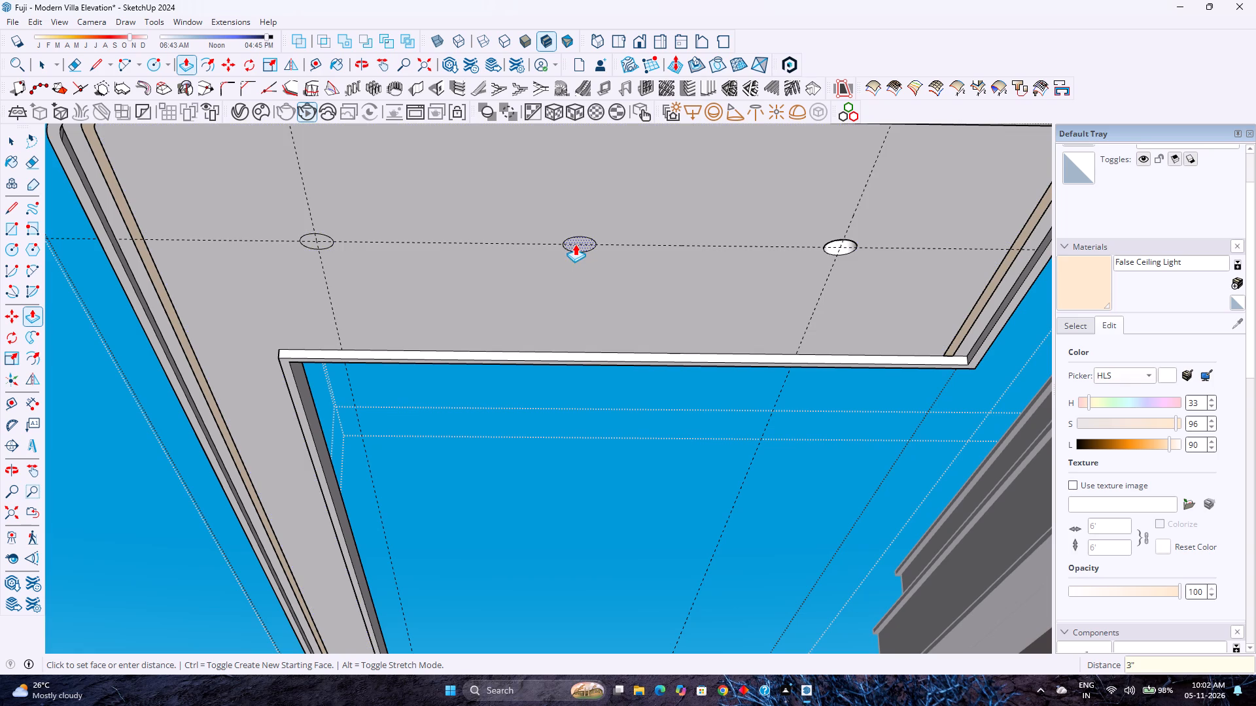
double_click(576, 244)
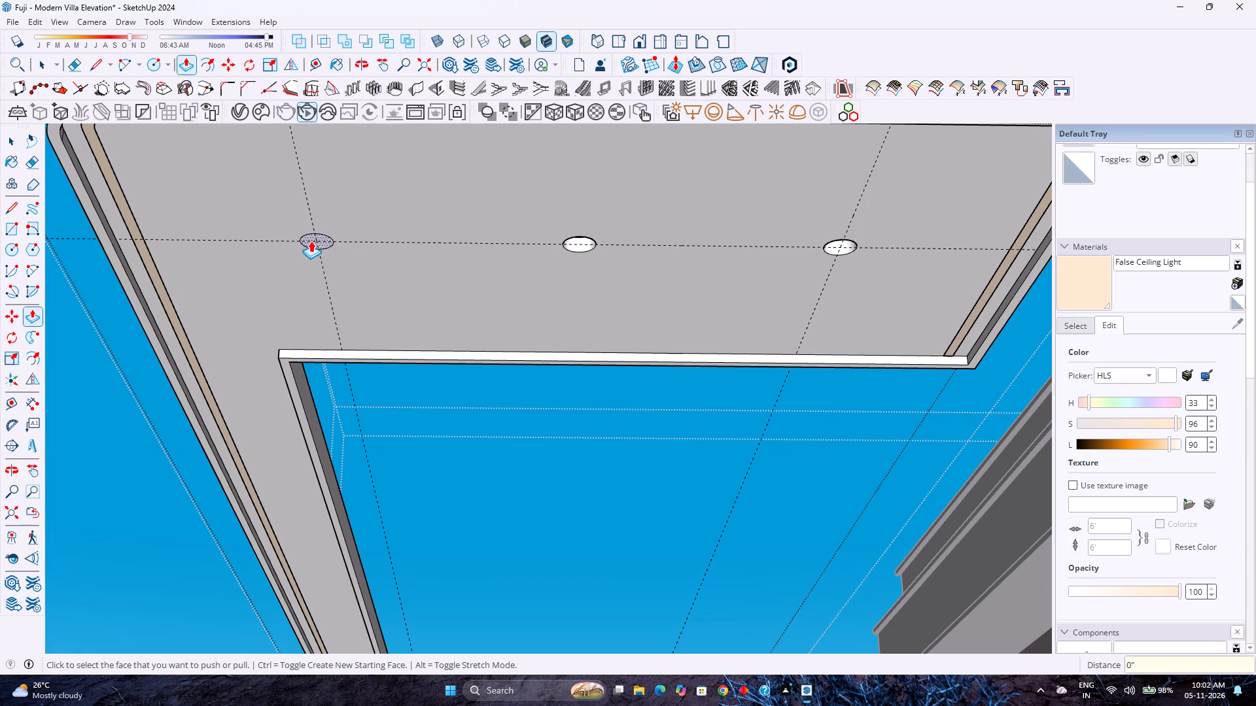
double_click(316, 242)
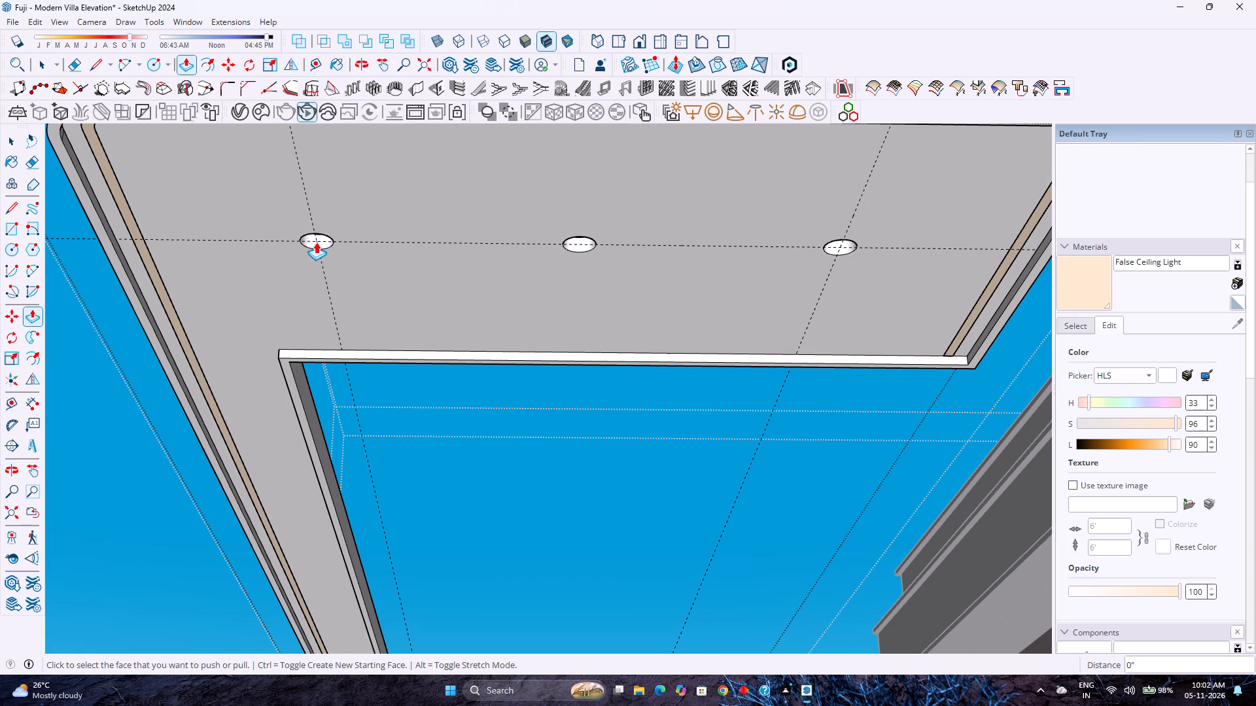
Paste the copied spotlight component and move it by its centre to the guide intersection in the recess nearest the L's corner.
key("ctrl+v")
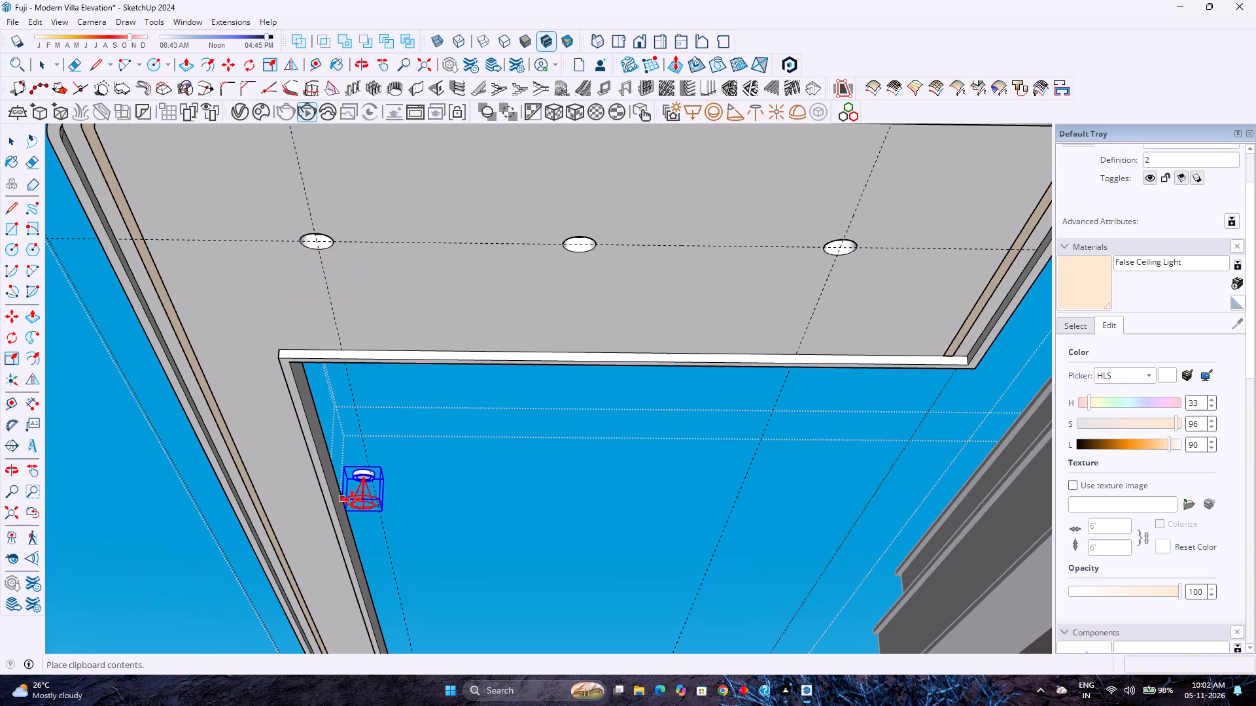
left_click(374, 501)
scroll(381, 485, "up", 10)
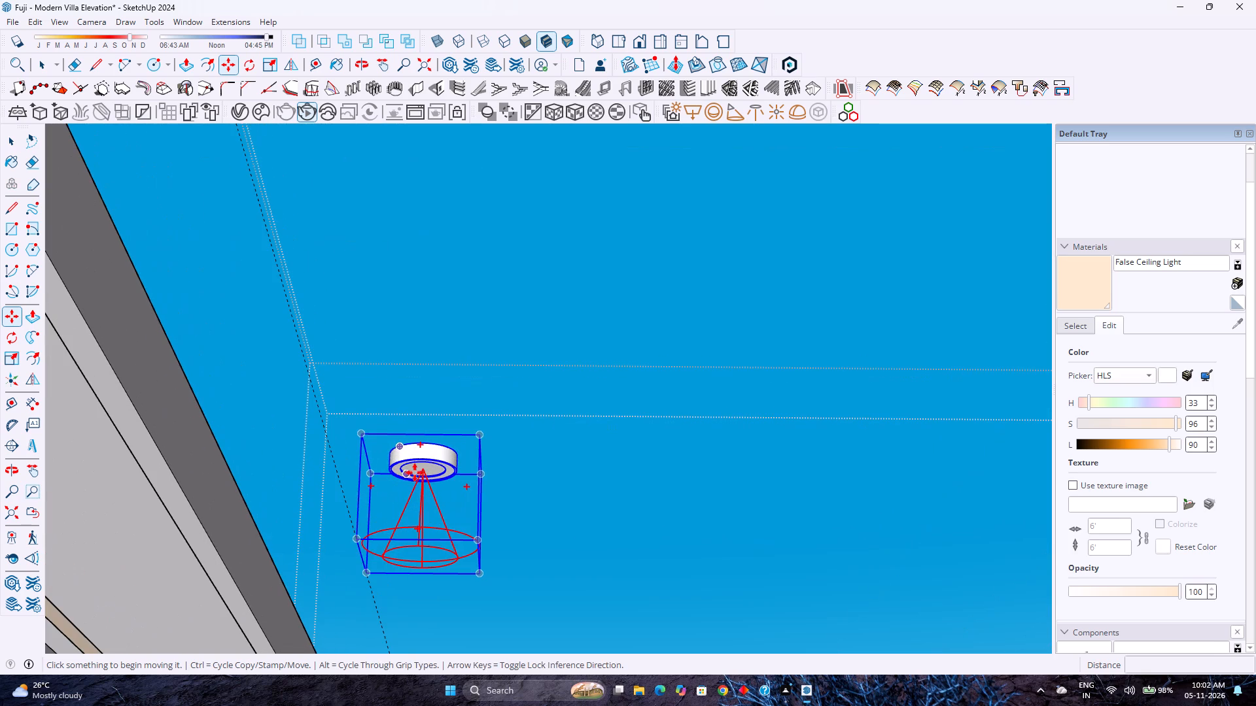
left_click(422, 470)
scroll(416, 480, "down", 8)
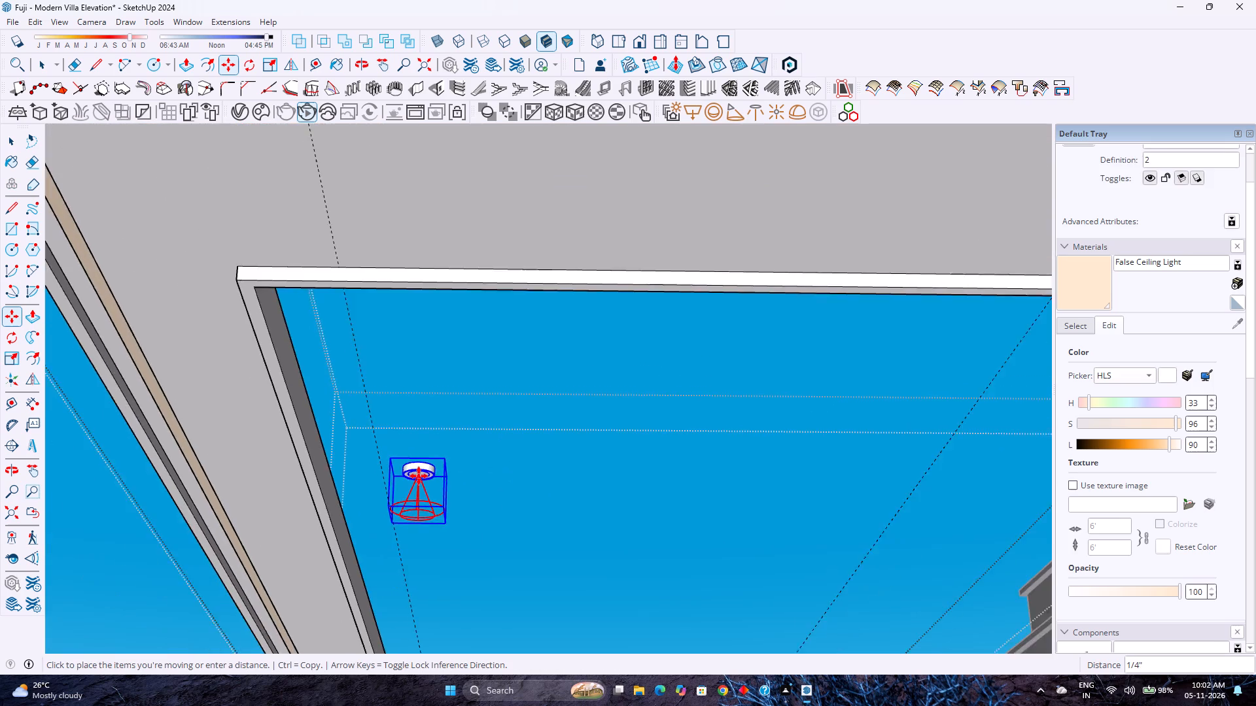
scroll(419, 476, "down", 6)
scroll(363, 305, "up", 3)
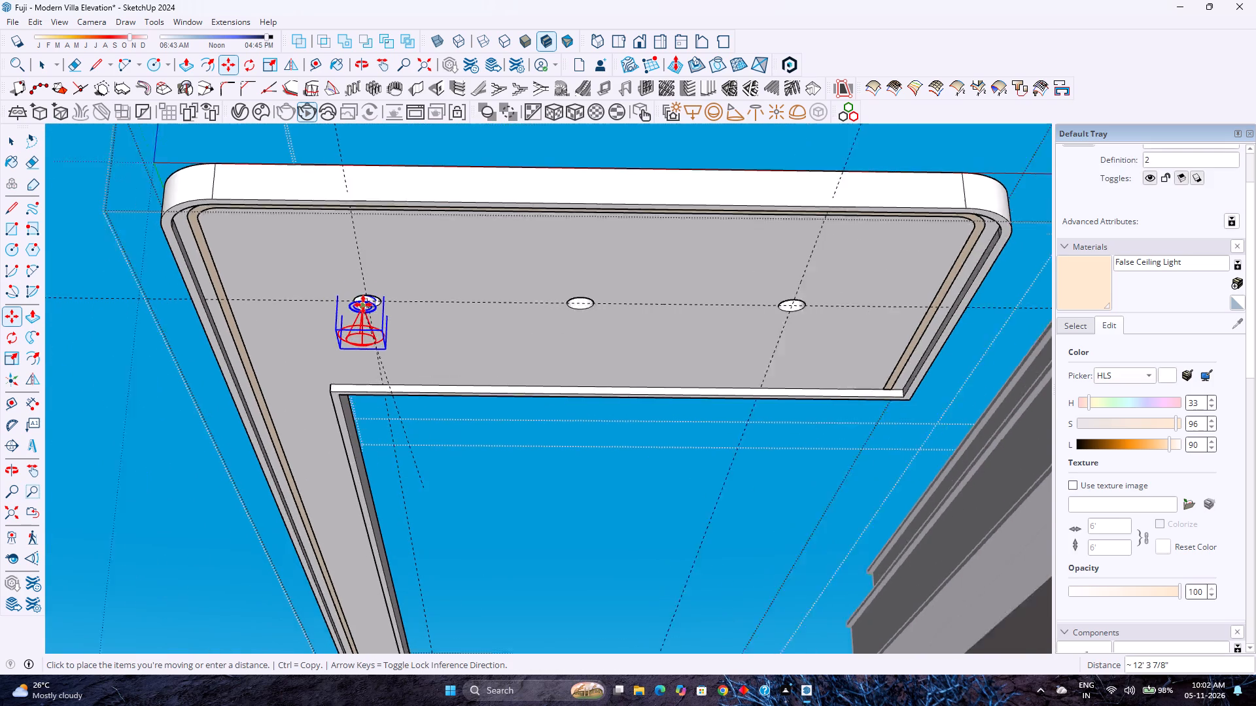
scroll(363, 305, "up", 20)
scroll(363, 305, "up", 3)
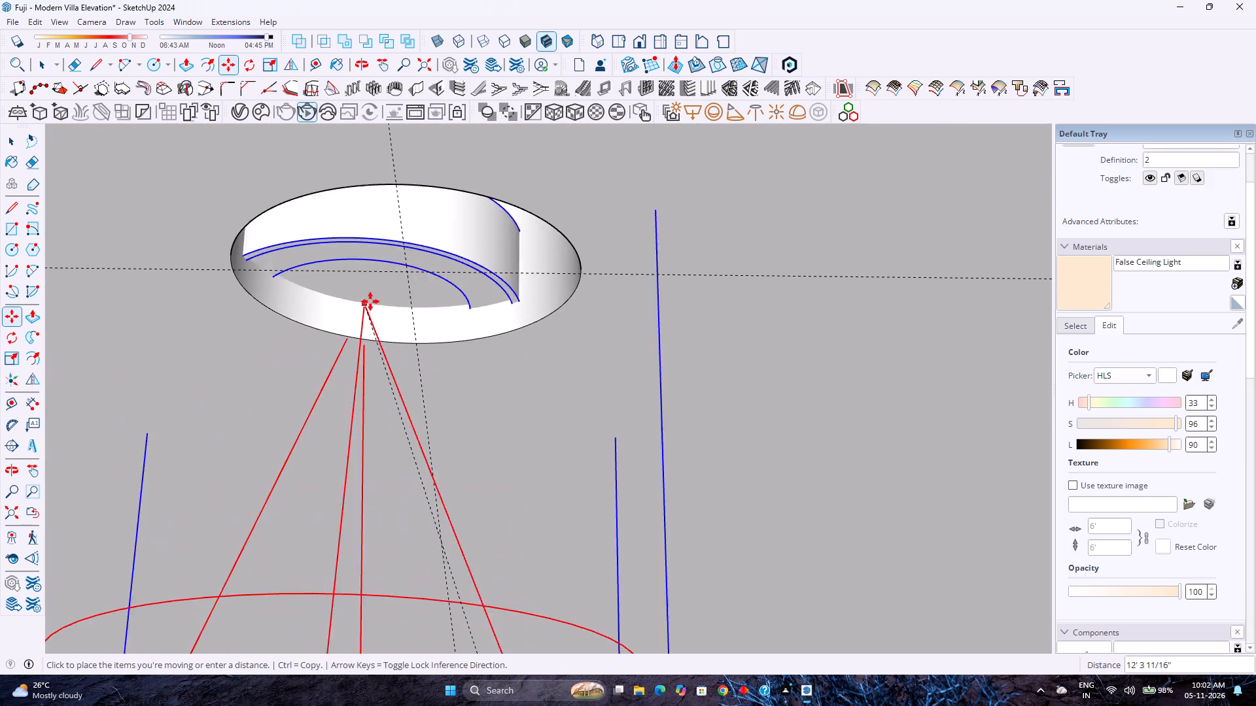
left_click(404, 270)
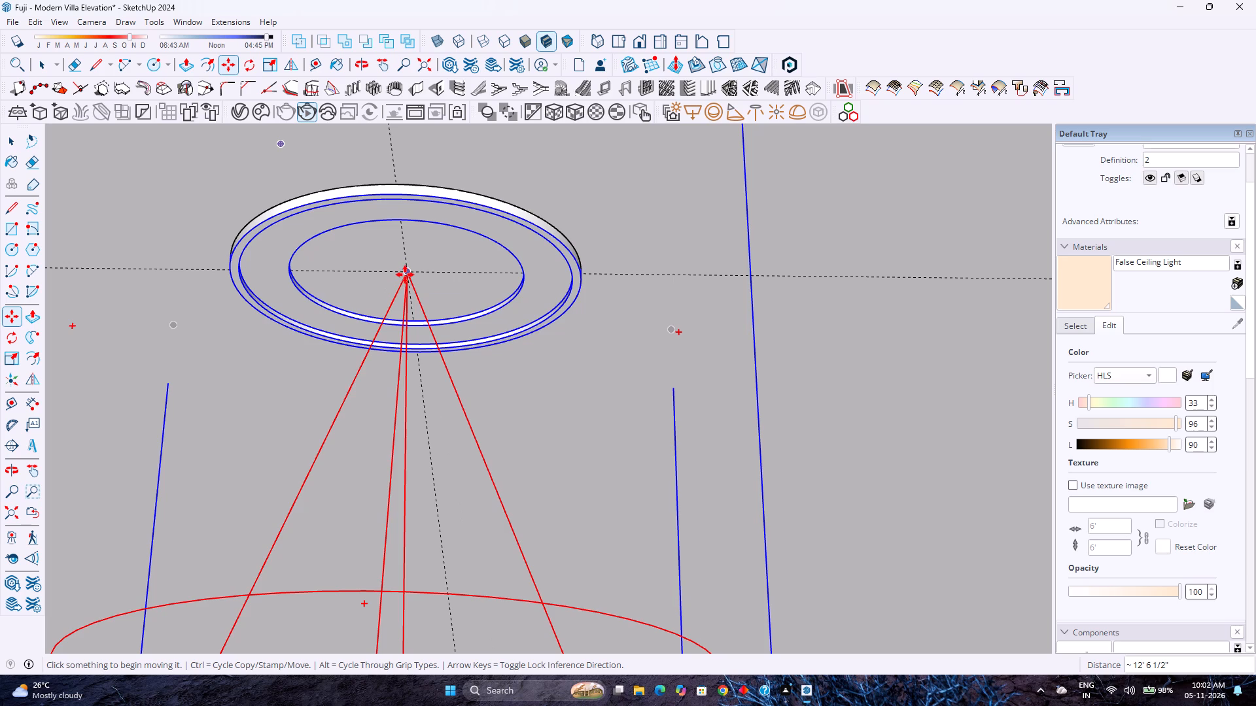
Copy the spotlight to the centre of the far recess and divide the distance by 2 to fill the middle recess.
left_click(405, 274)
scroll(417, 321, "down", 11)
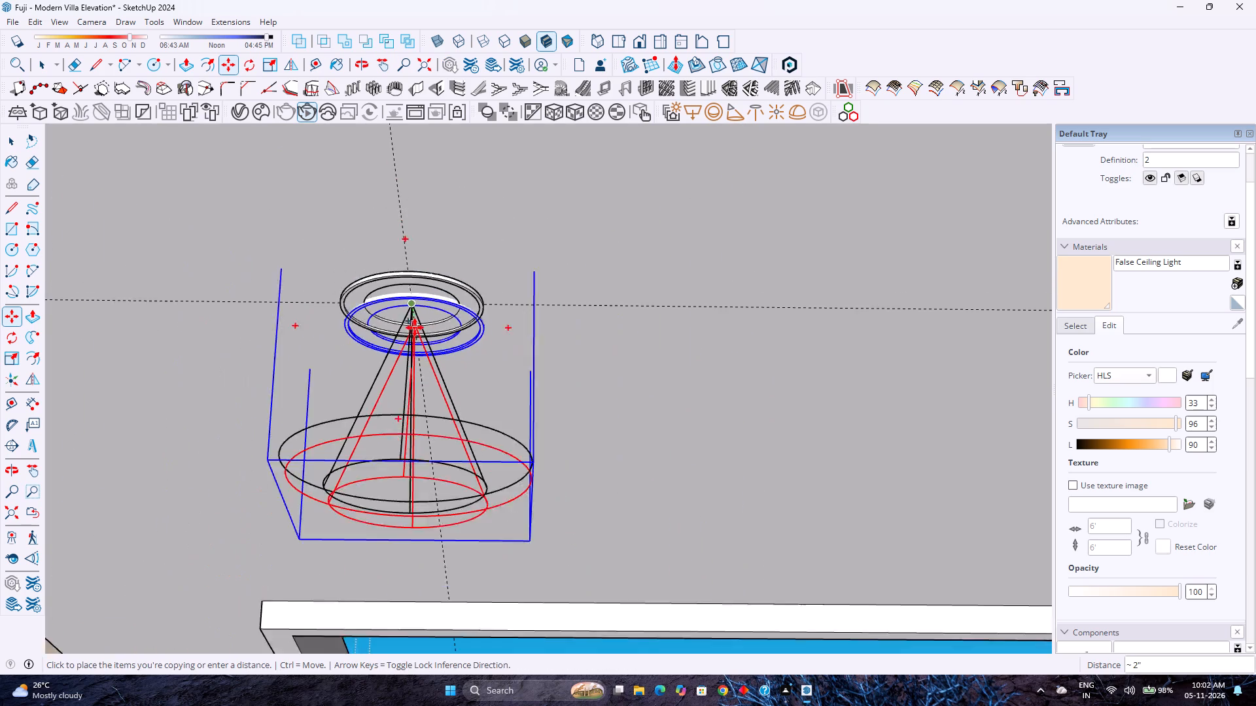
scroll(415, 328, "down", 4)
middle_click_drag(646, 302, 323, 326, "shift")
middle_click(323, 326)
scroll(323, 326, "up", 1)
scroll(323, 326, "down", 5)
scroll(323, 326, "up", 1)
scroll(323, 326, "down", 4)
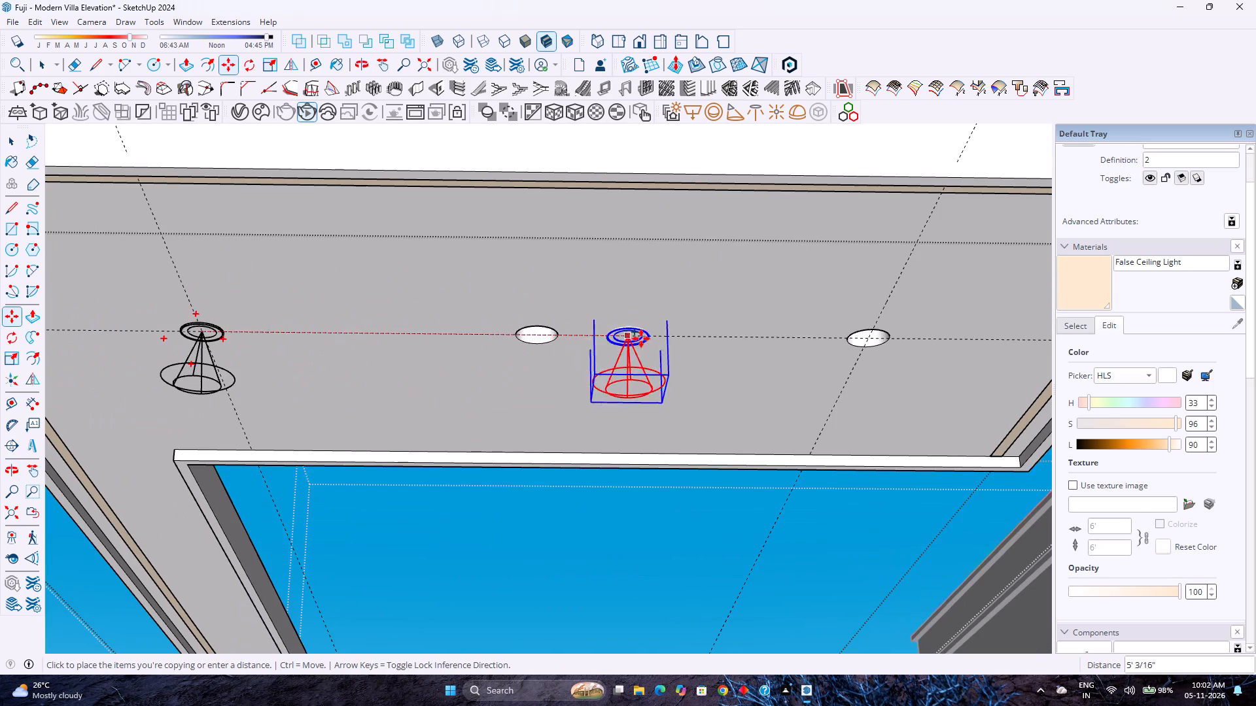
scroll(872, 352, "up", 13)
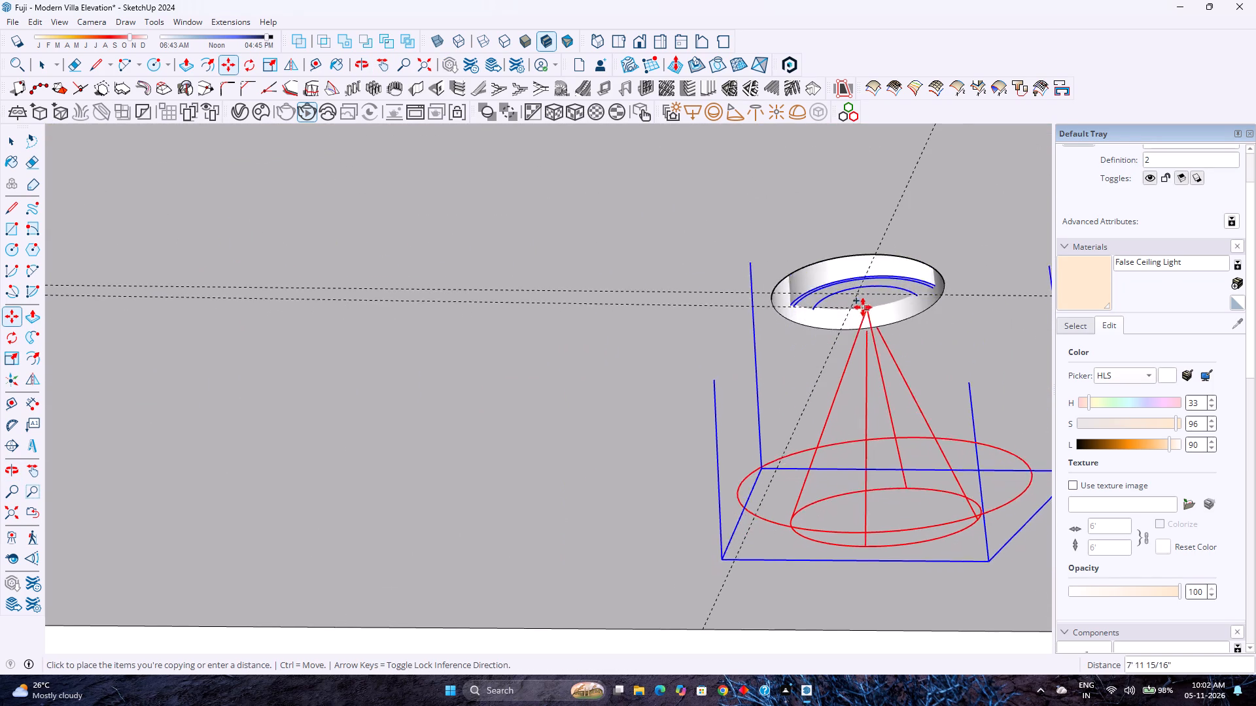
left_click(861, 299)
scroll(769, 328, "down", 4)
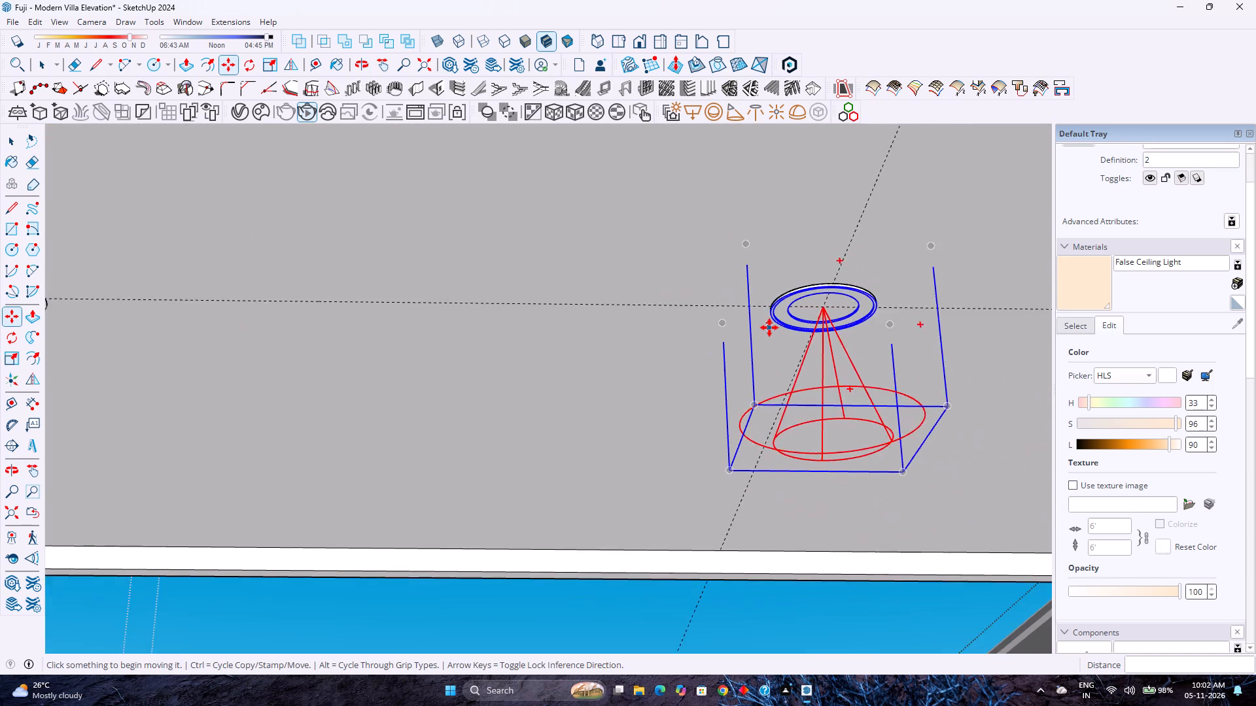
scroll(769, 328, "down", 9)
key("slash")
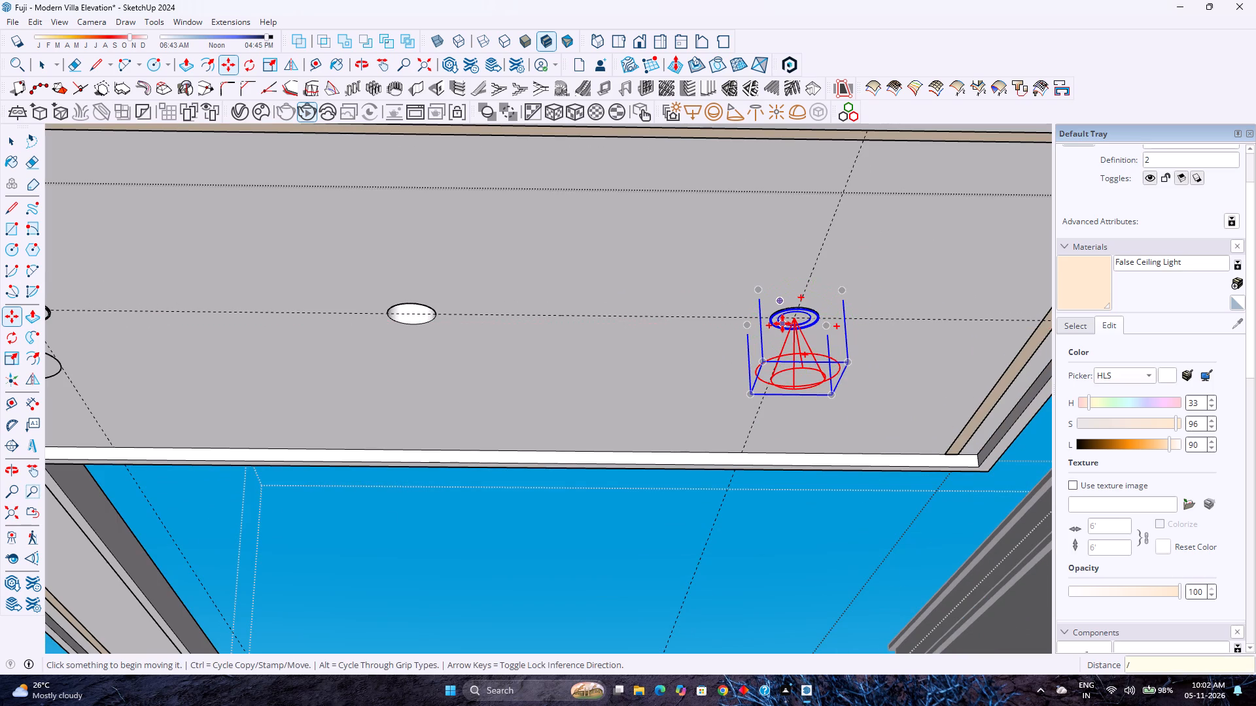
key("2")
key("Return")
scroll(728, 337, "down", 3)
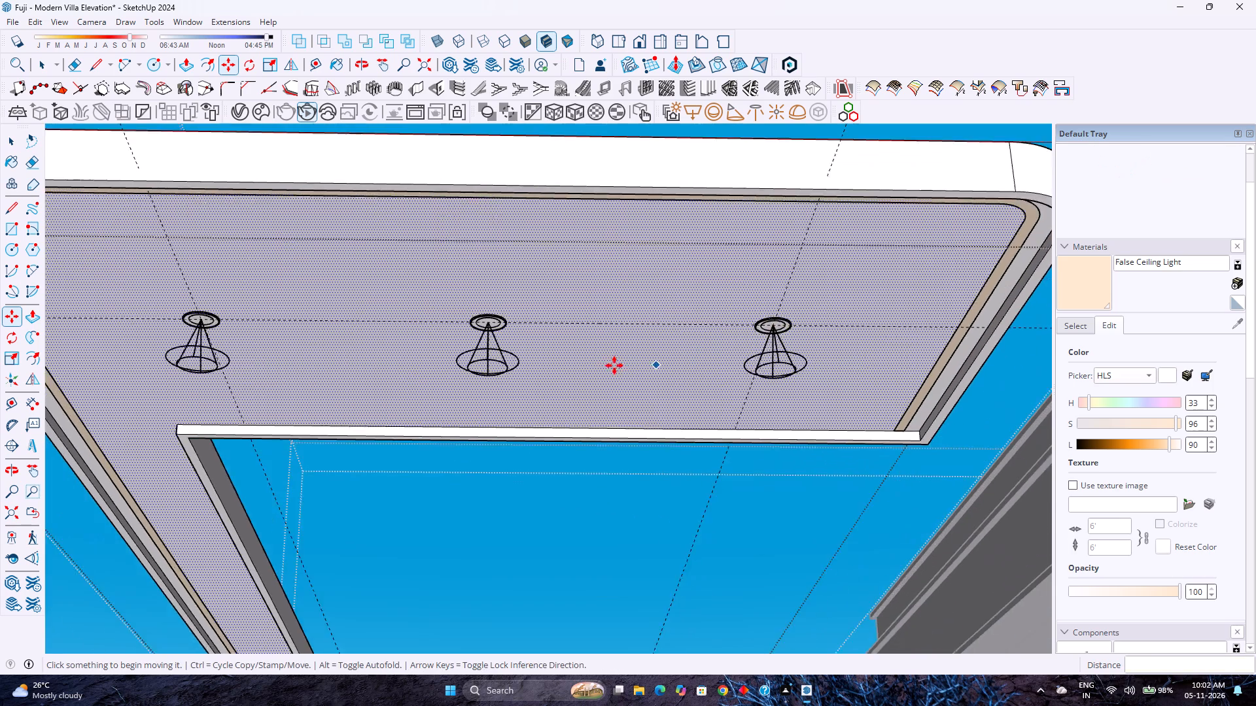
scroll(614, 365, "down", 3)
key("space")
Delete all the construction guides.
scroll(602, 371, "down", 6)
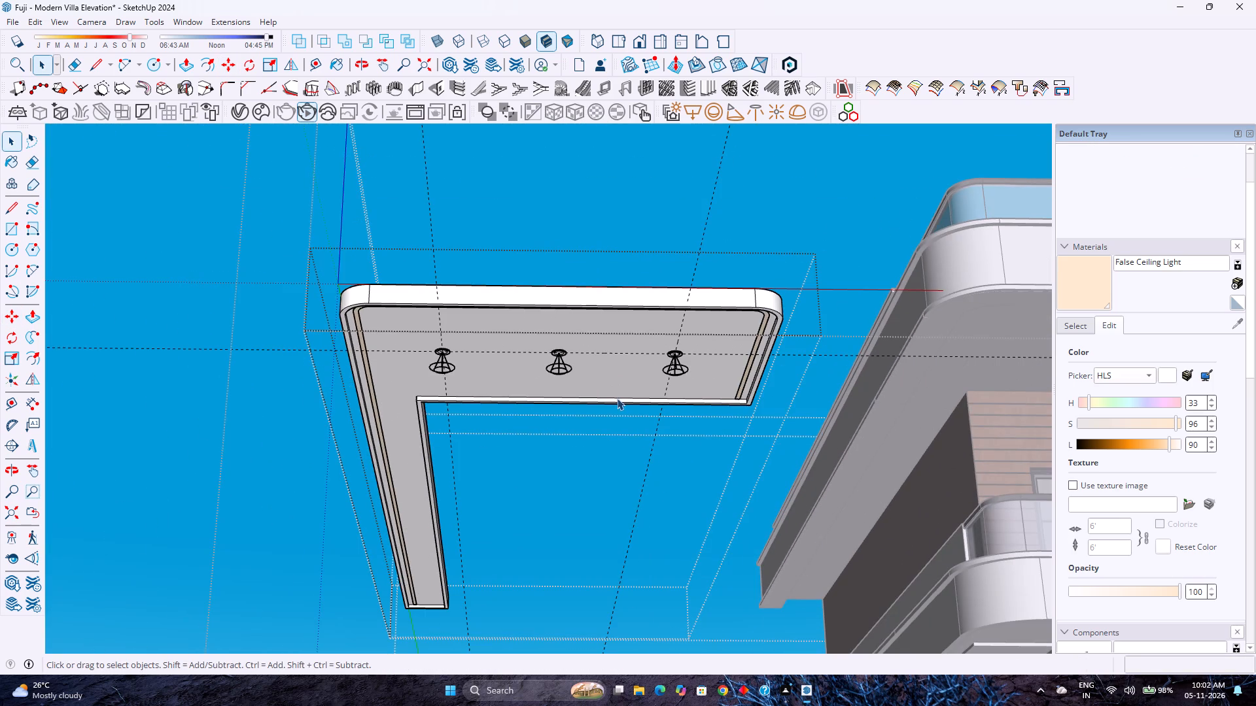
scroll(616, 399, "down", 9)
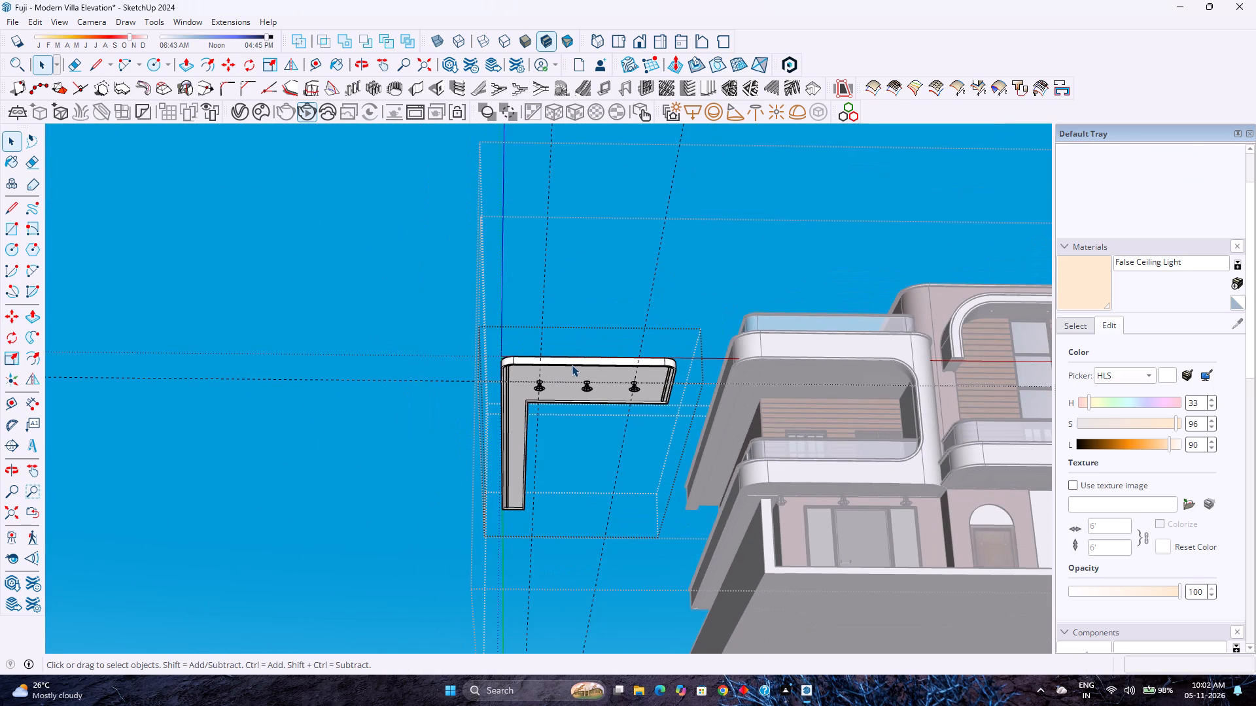
left_click(31, 22)
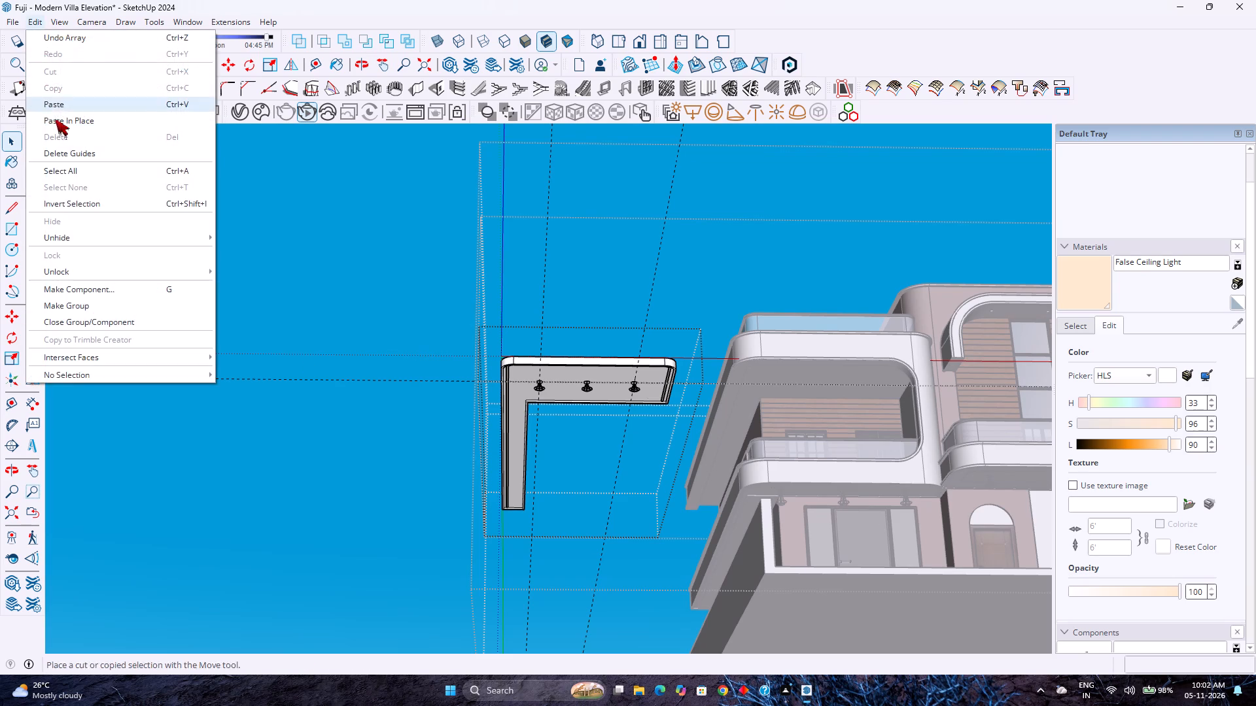
left_click(82, 150)
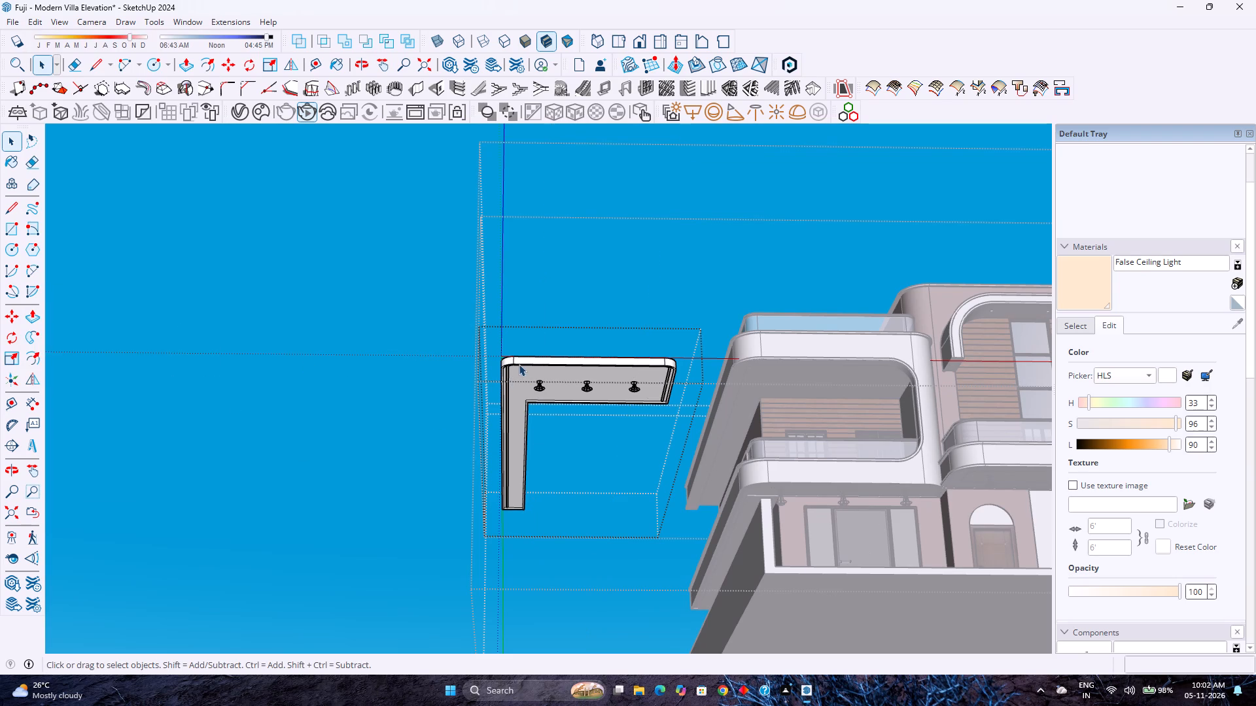
Move the complete false ceiling with its spotlights 20' across into the villa's upper balcony, and deselect it.
key("Escape")
left_click(508, 377)
key("m")
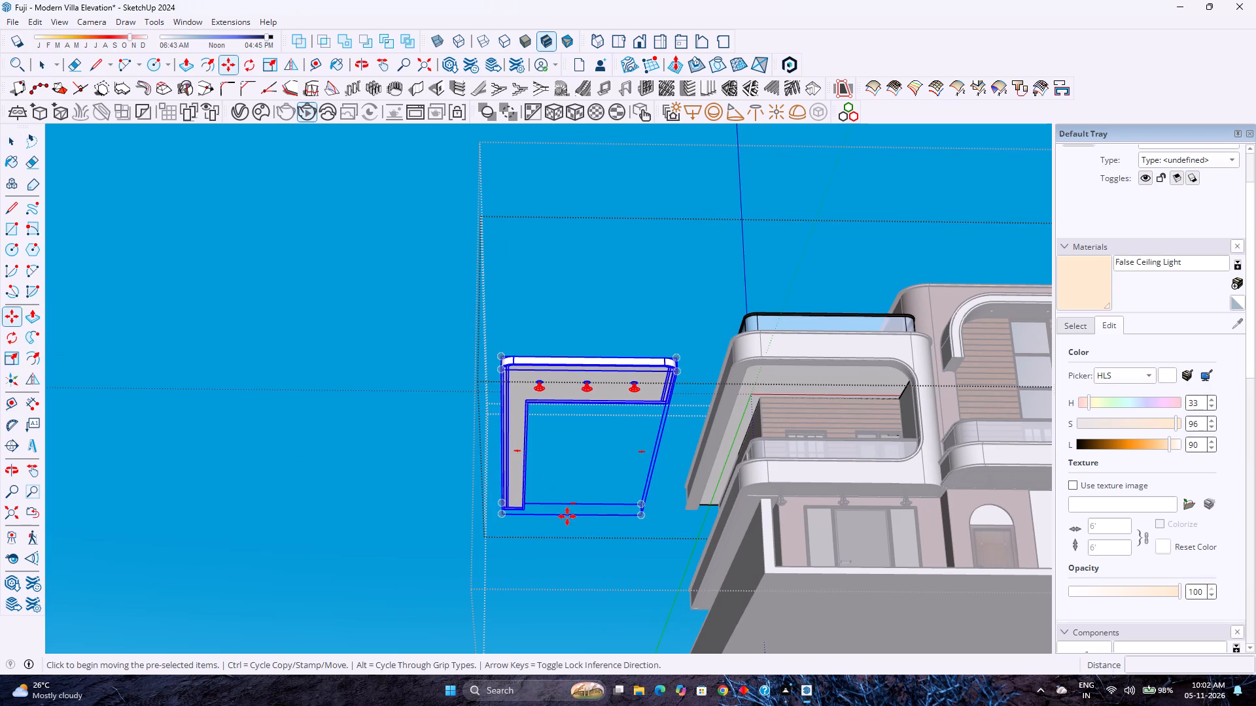
left_click(646, 519)
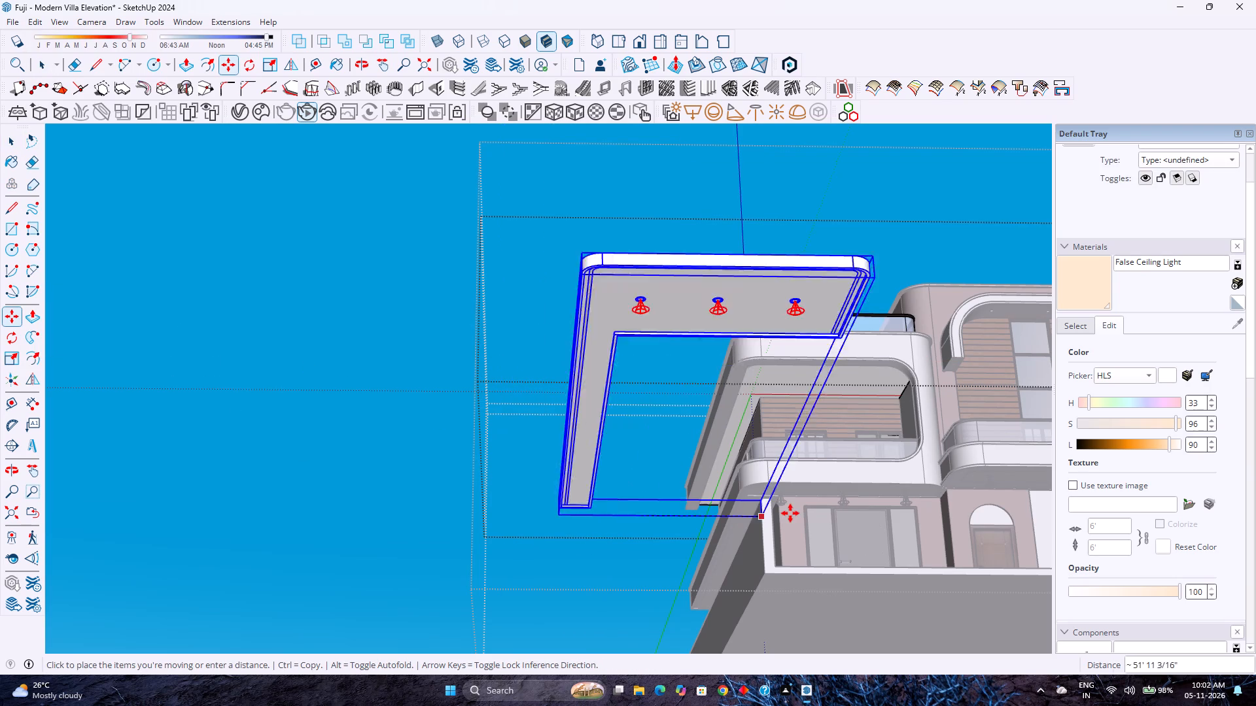
type("20'")
key("Return")
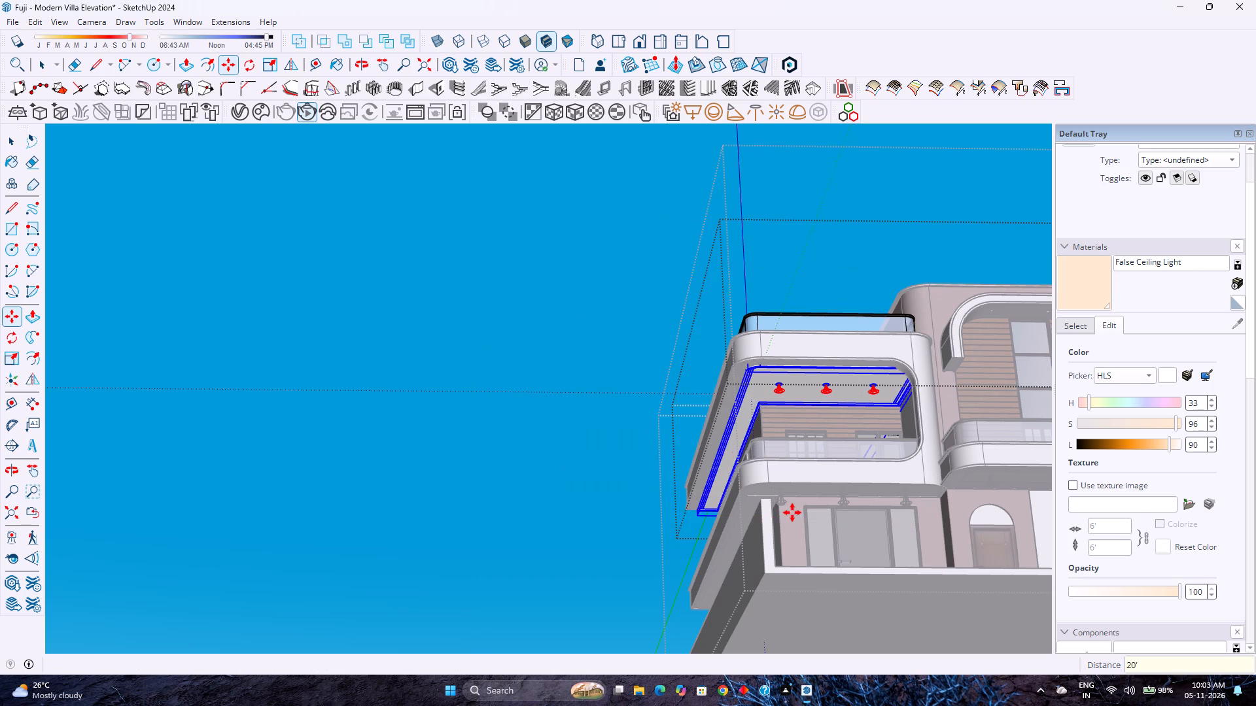
scroll(910, 378, "up", 8)
middle_click_drag(805, 439, 686, 426)
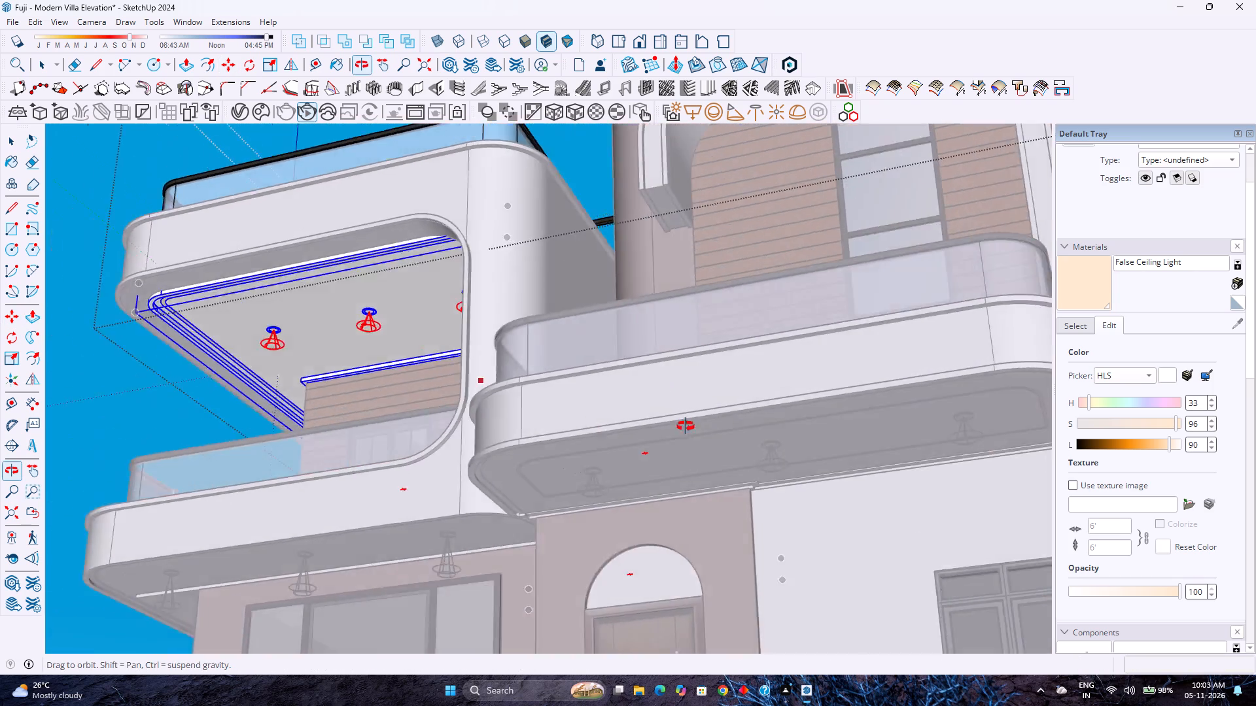
middle_click_drag(686, 426, 729, 436)
middle_click(729, 436)
scroll(461, 393, "up", 6)
key("space")
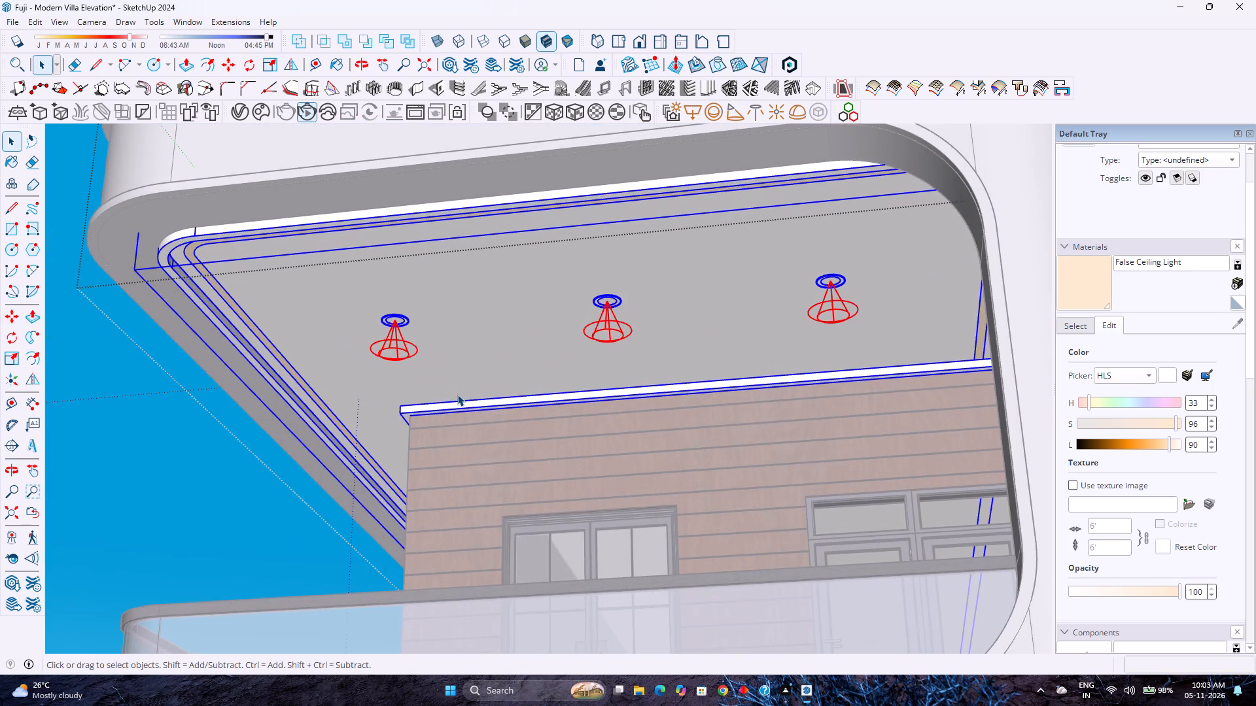
key("Escape")
Examine how the false ceiling, its light strip and the spotlights sit beneath the upper balcony's roof slab.
scroll(403, 405, "down", 6)
middle_click_drag(394, 411, 409, 406)
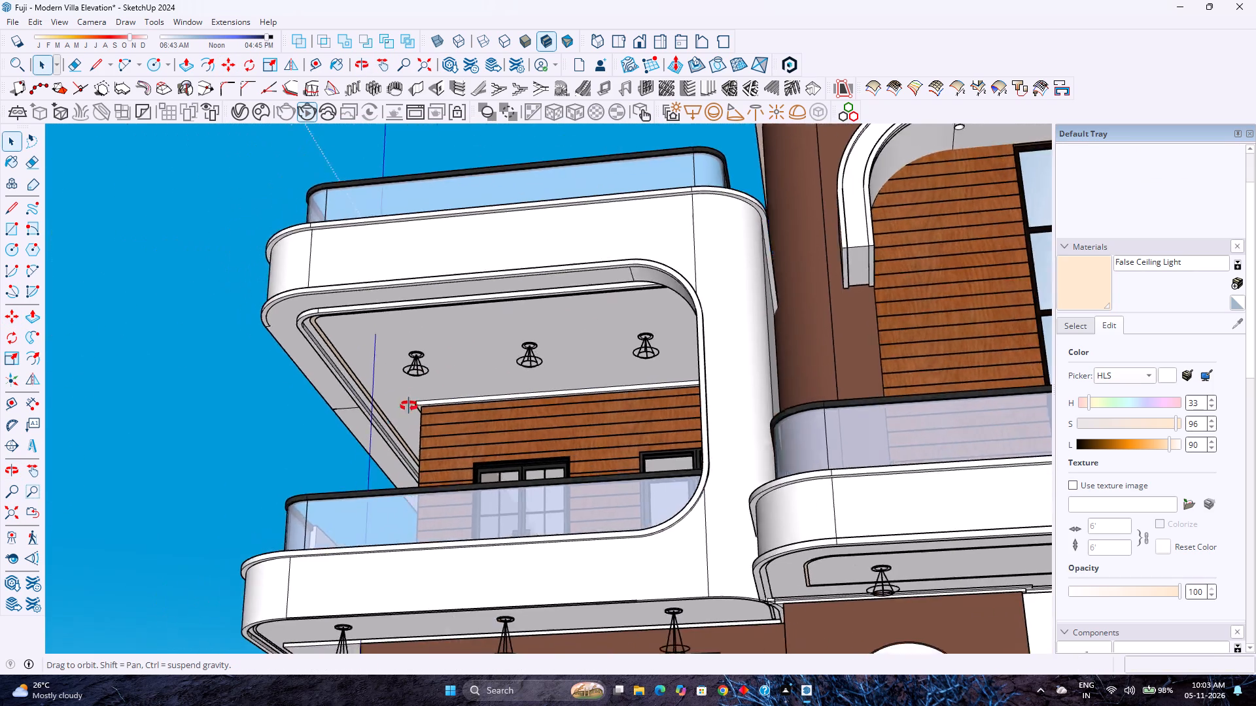
middle_click_drag(409, 406, 435, 468)
middle_click(435, 468)
middle_click(435, 468)
middle_click(435, 468)
scroll(634, 490, "up", 3)
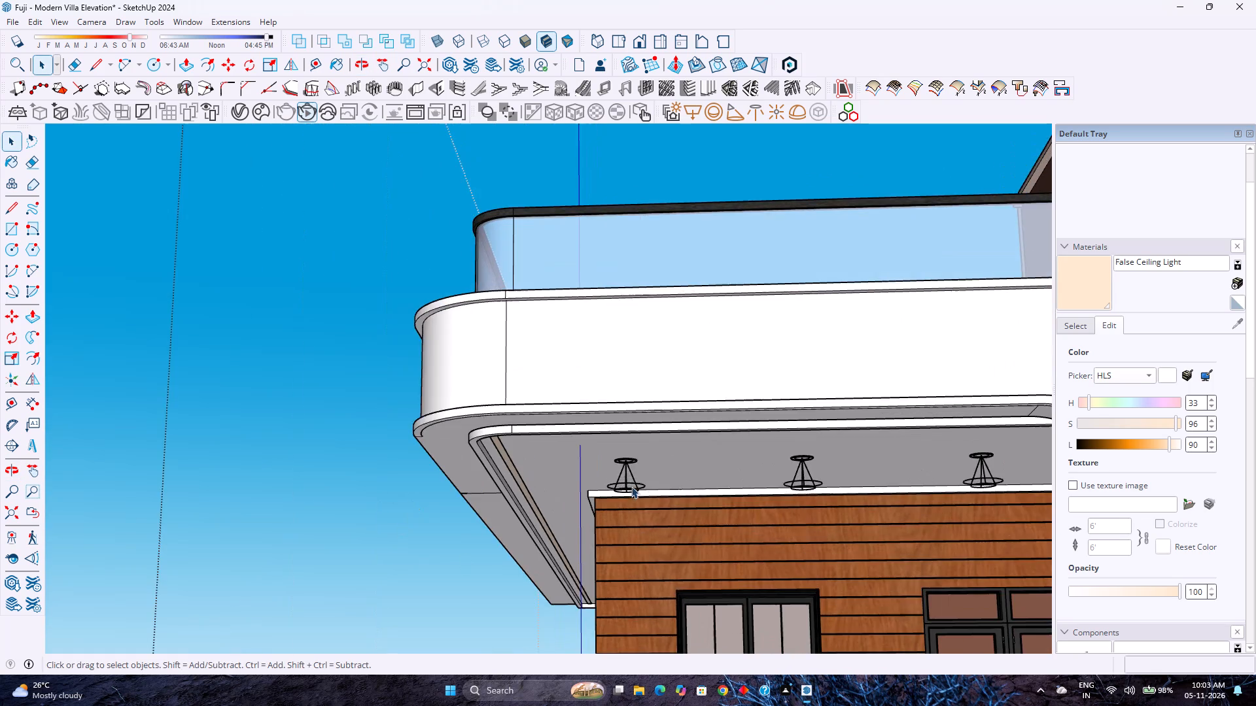
scroll(631, 486, "up", 1)
scroll(570, 475, "up", 4)
middle_click(523, 472)
middle_click_drag(522, 472, 459, 465)
scroll(502, 441, "down", 3)
middle_click_drag(527, 430, 496, 443)
middle_click(496, 443)
scroll(345, 462, "up", 10)
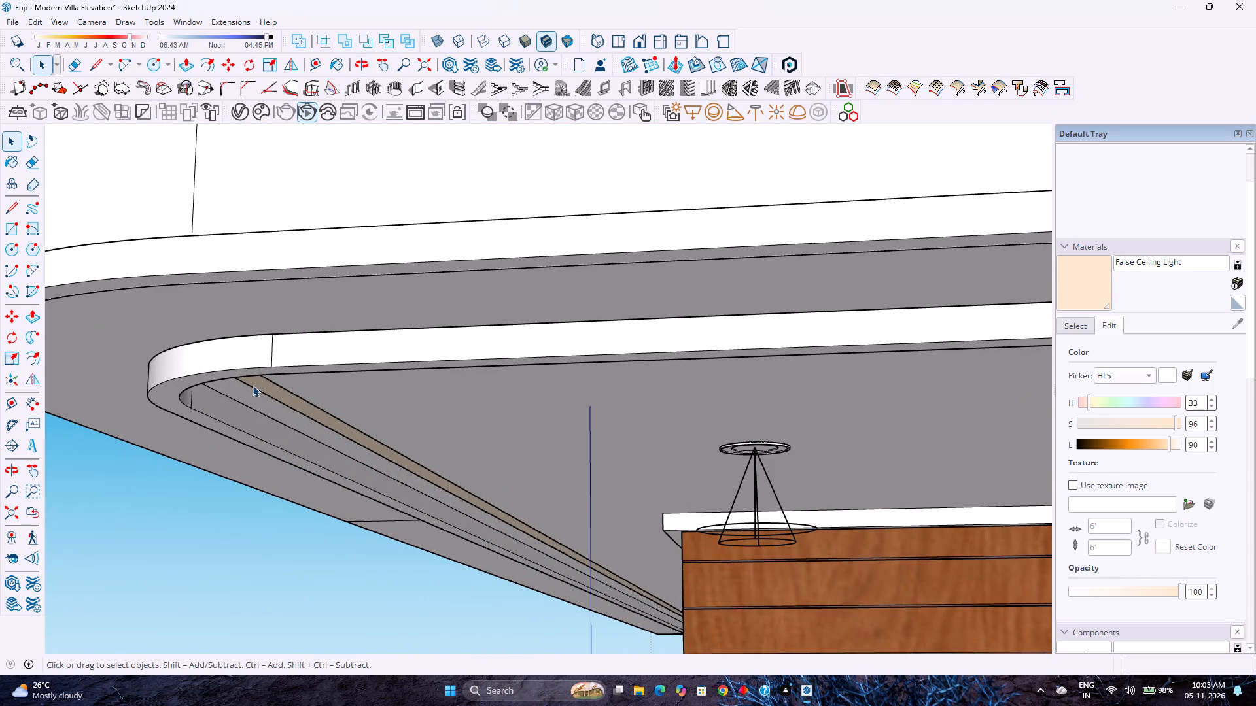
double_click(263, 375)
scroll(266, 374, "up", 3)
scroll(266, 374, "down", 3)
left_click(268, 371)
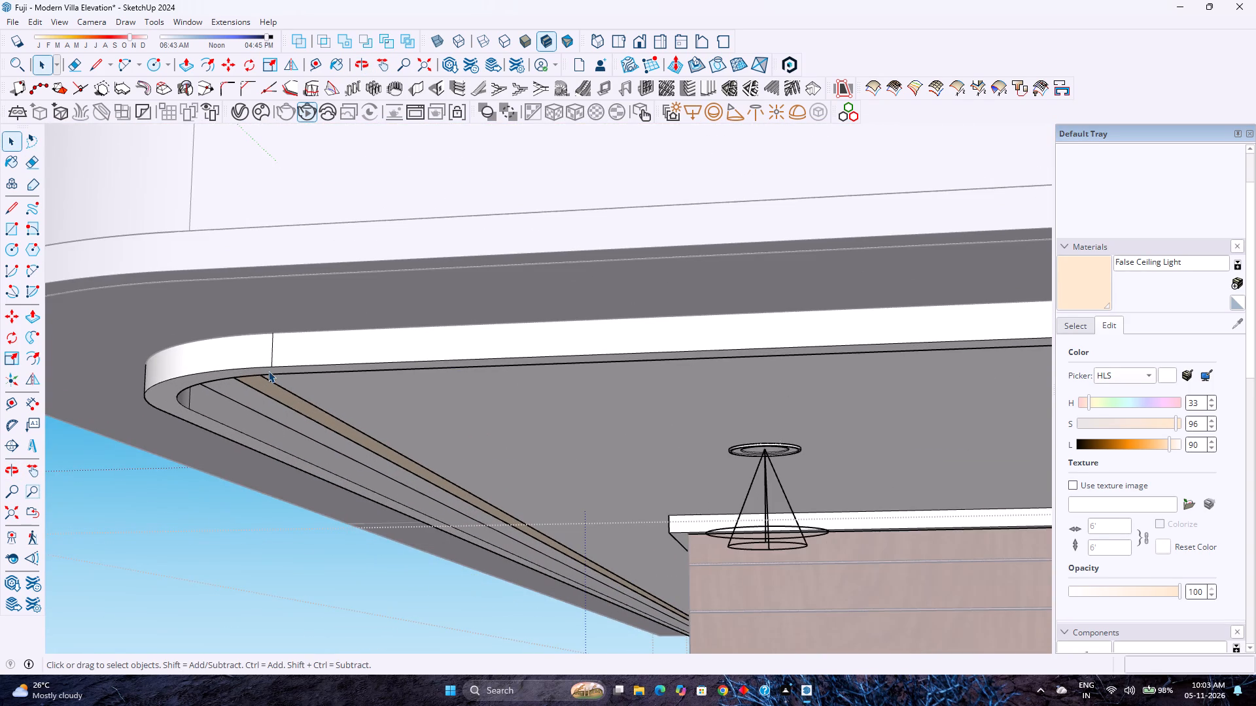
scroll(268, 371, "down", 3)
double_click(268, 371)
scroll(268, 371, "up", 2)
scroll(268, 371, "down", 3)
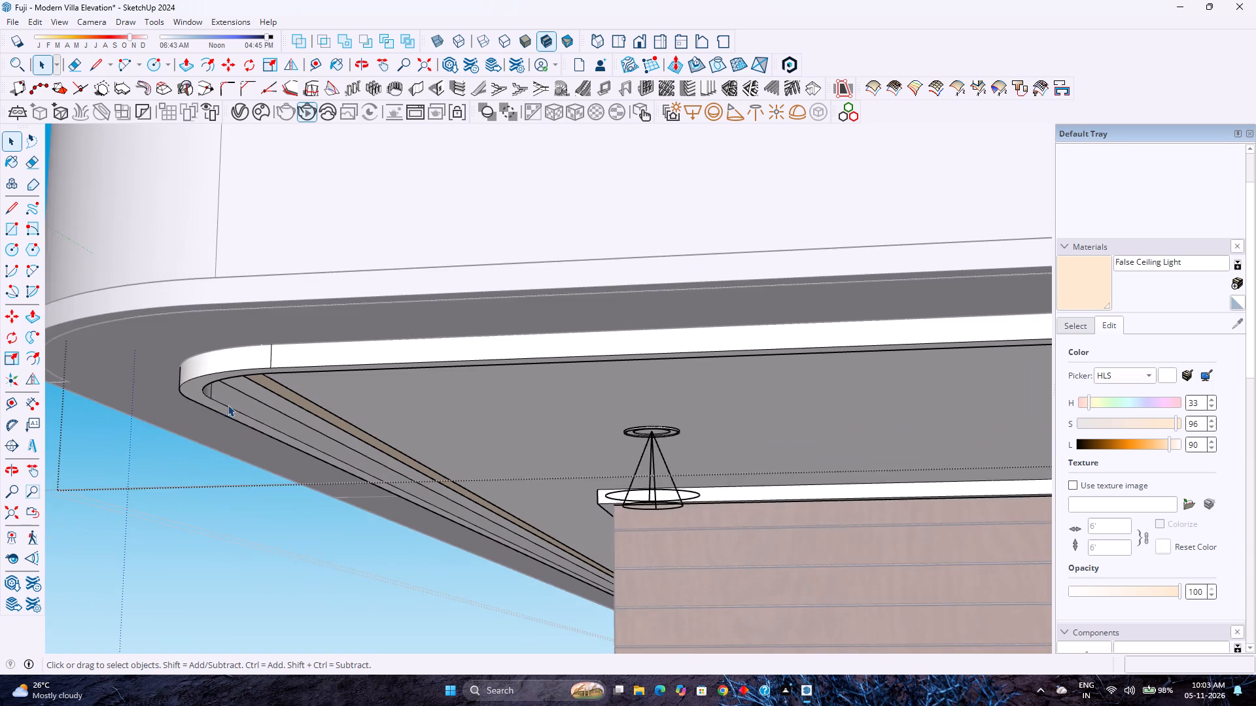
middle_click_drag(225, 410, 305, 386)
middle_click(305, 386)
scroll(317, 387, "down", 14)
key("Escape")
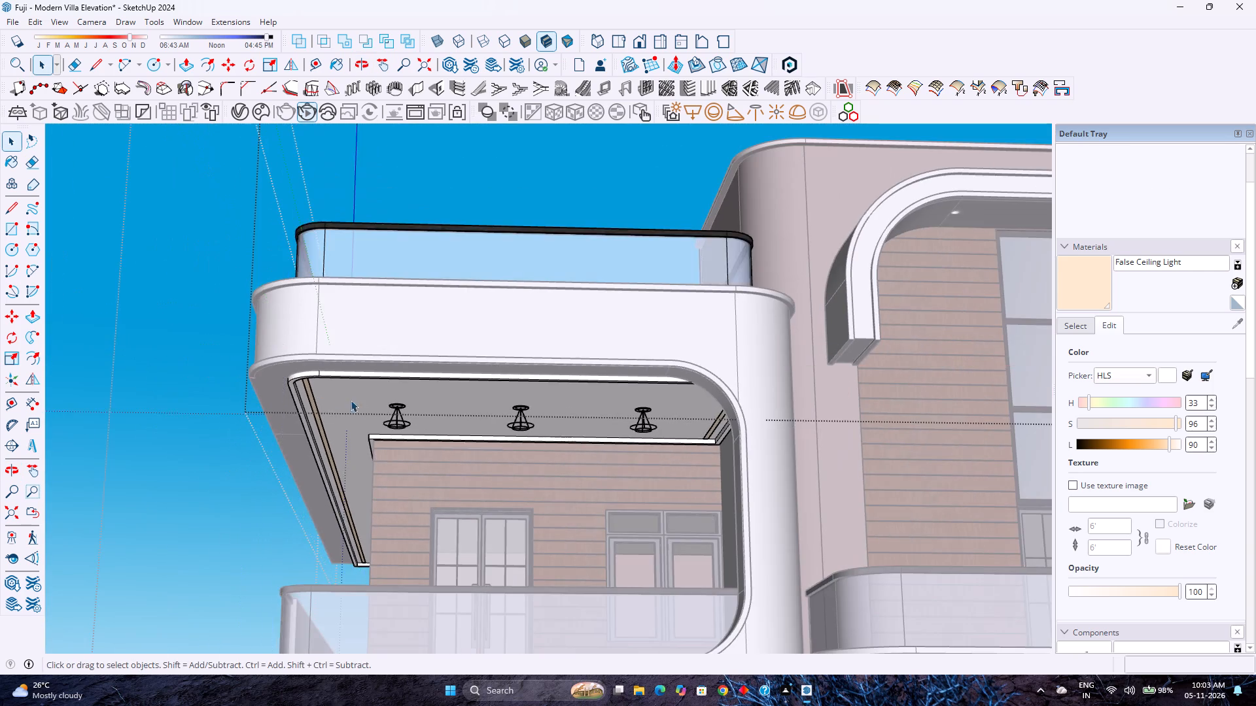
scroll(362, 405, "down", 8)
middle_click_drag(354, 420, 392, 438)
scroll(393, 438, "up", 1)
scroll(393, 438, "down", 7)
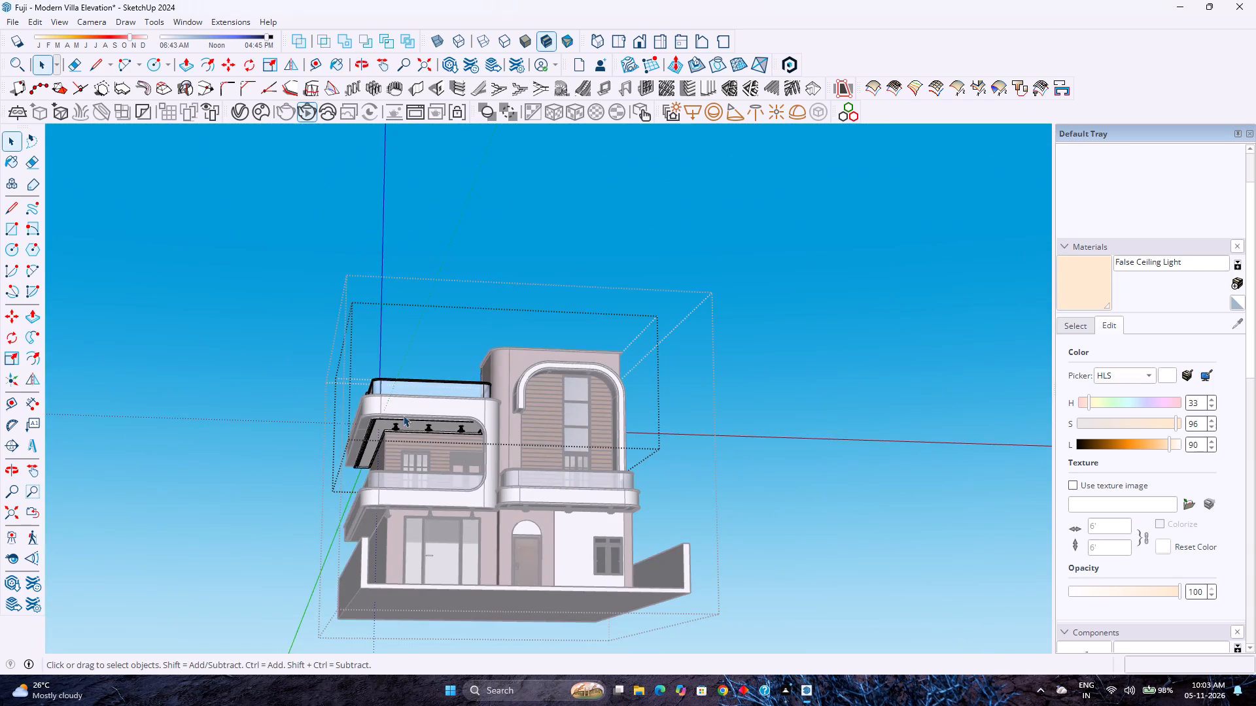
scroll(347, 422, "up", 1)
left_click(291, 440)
Open the upper balcony's false ceiling for editing and push its projecting outer rim face up by 2".
scroll(370, 432, "up", 12)
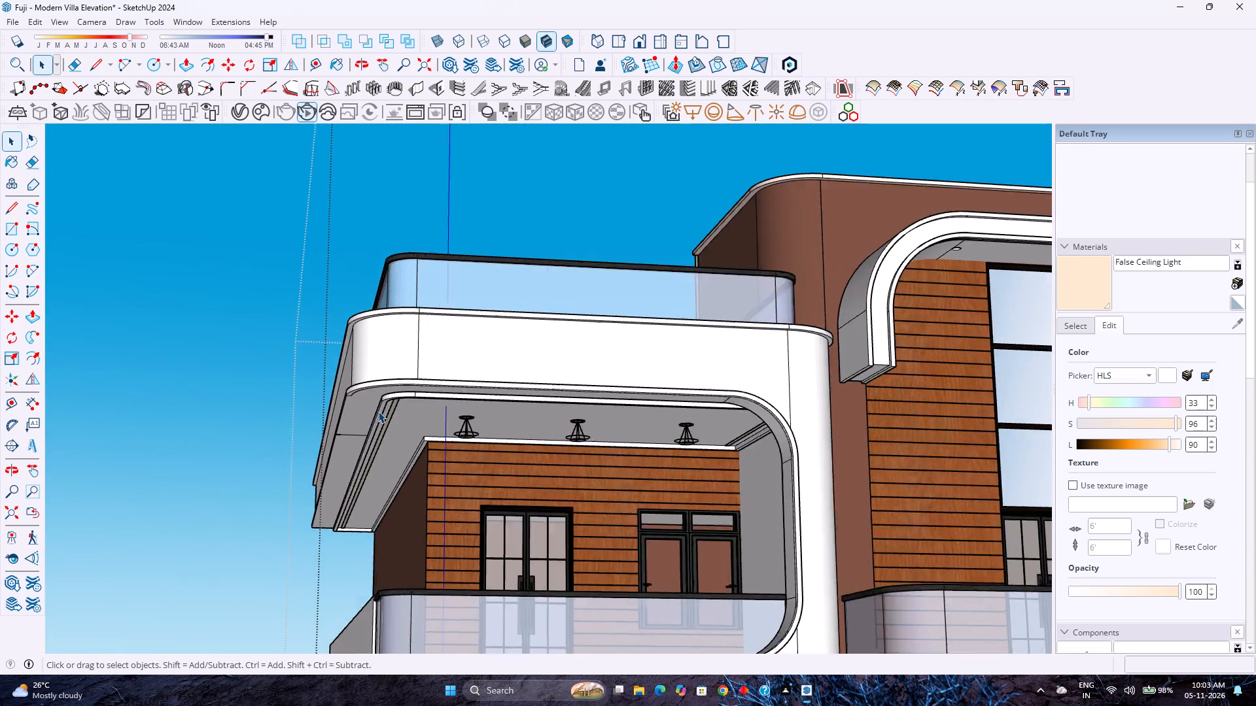
scroll(378, 411, "up", 5)
middle_click_drag(379, 411, 317, 415)
double_click(377, 395)
scroll(377, 395, "up", 3)
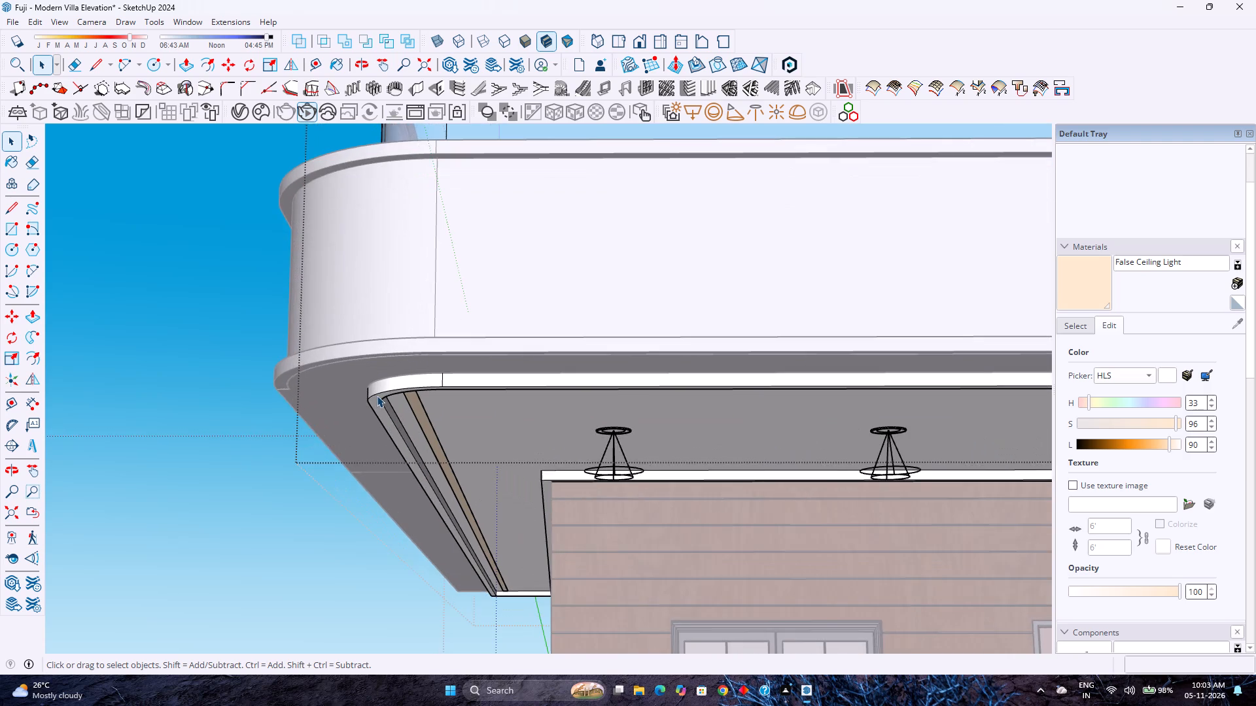
left_click(379, 397)
scroll(379, 397, "up", 5)
double_click(379, 398)
scroll(379, 405, "up", 3)
left_click(379, 405)
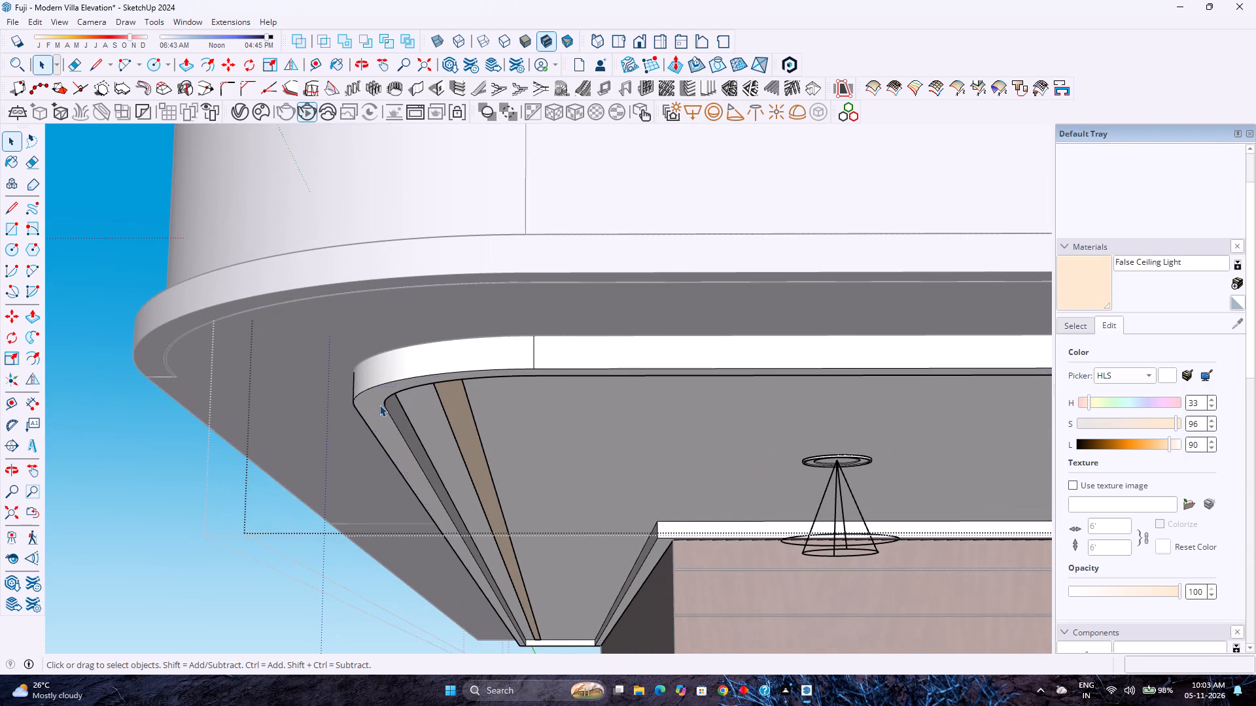
key("p")
left_click(376, 406)
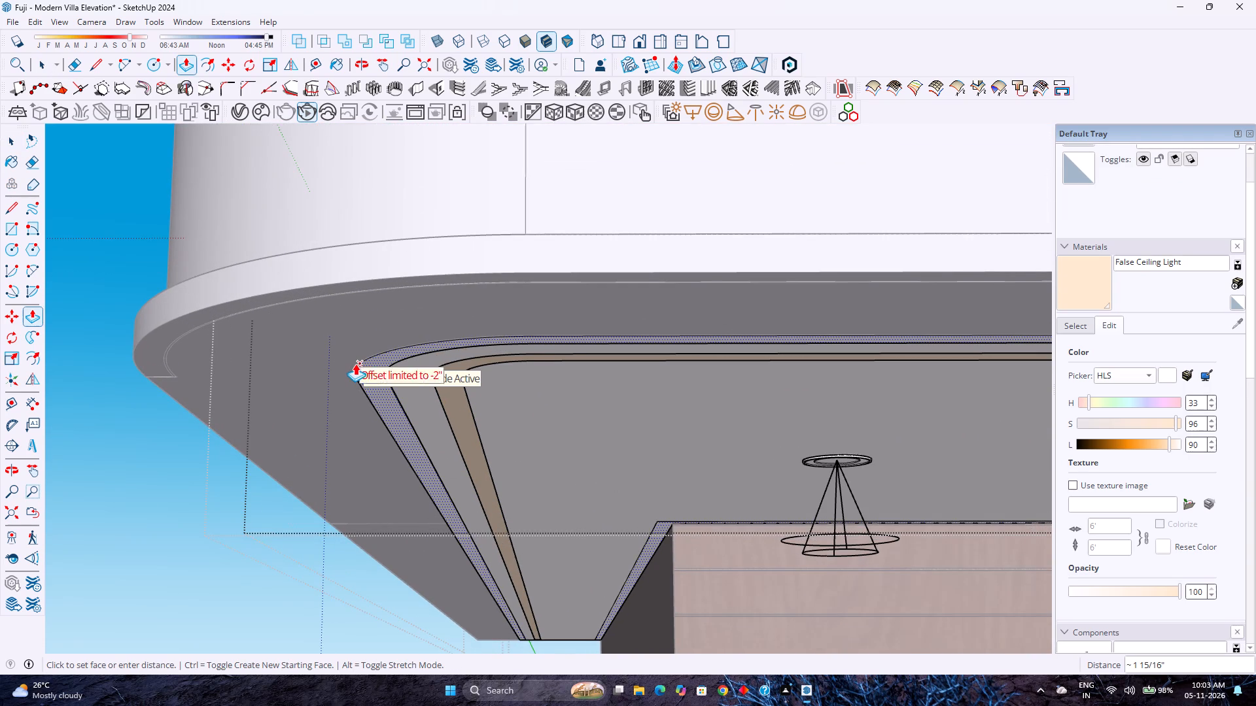
left_click(336, 363)
scroll(364, 407, "up", 4)
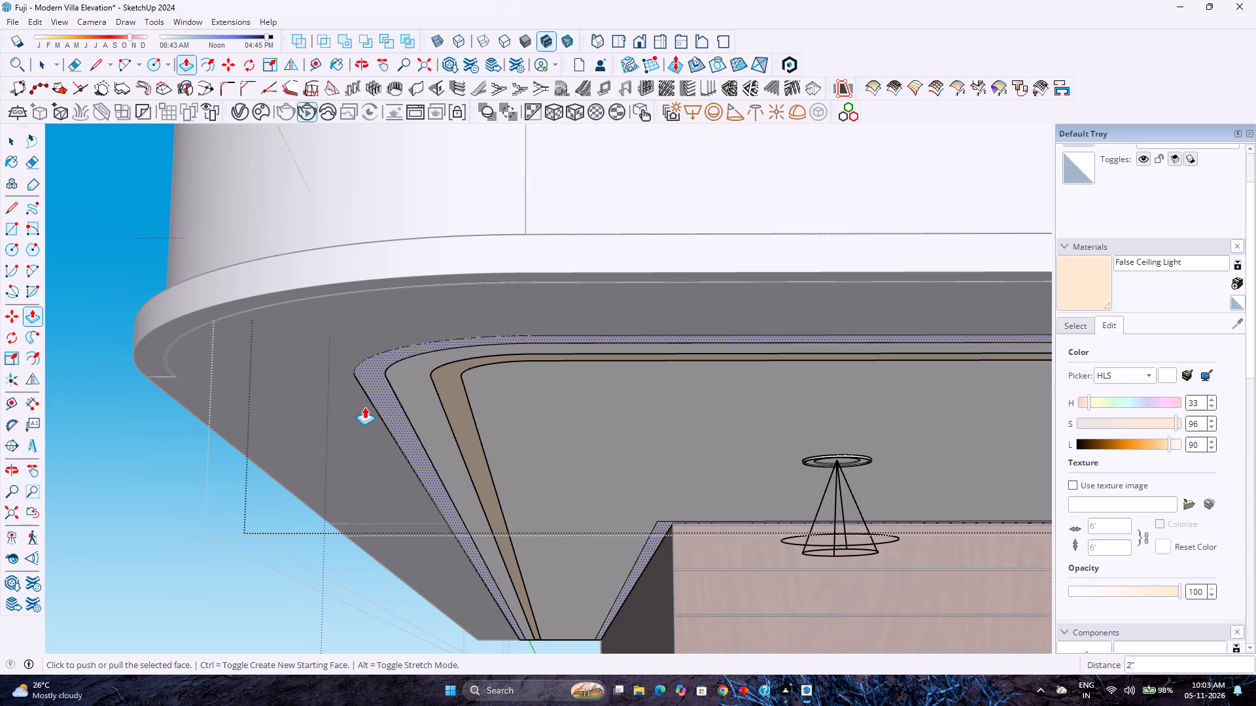
Delete the inner duplicate arc edge at the rounded front corner of the false ceiling's rim.
scroll(364, 407, "up", 6)
middle_click_drag(368, 407, 276, 437)
middle_click(276, 437)
middle_click(277, 434)
middle_click(281, 431)
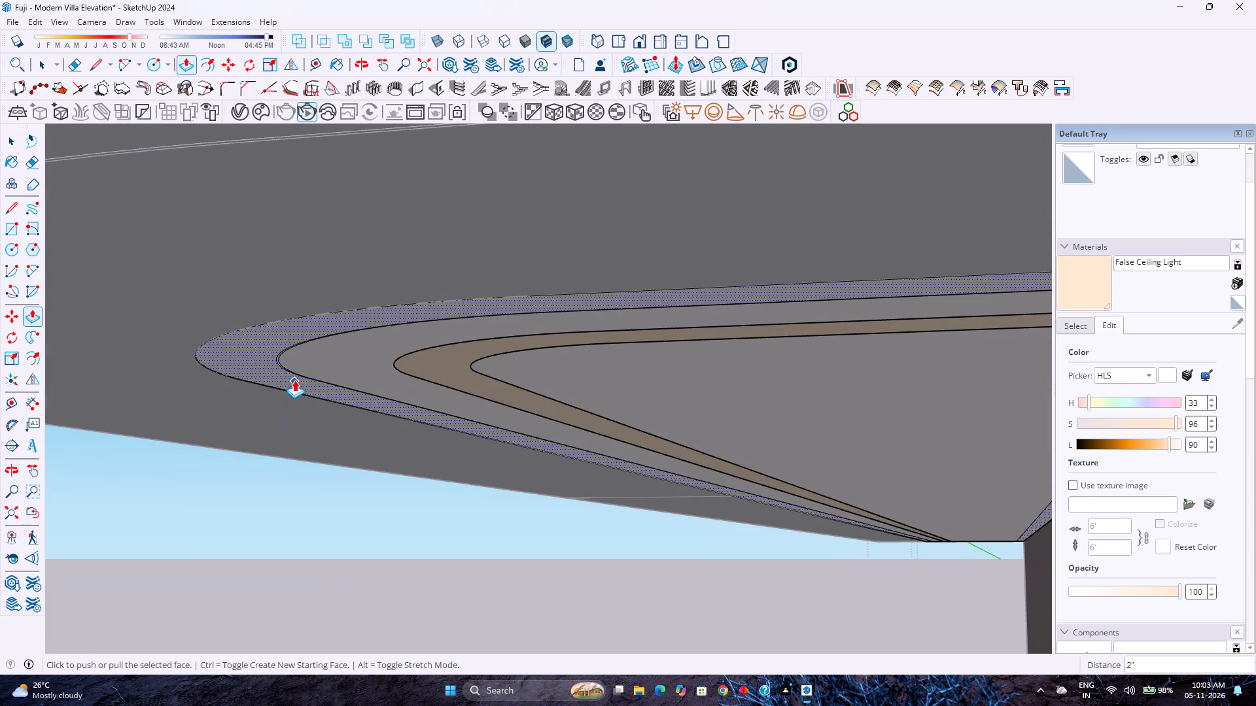
scroll(291, 380, "up", 13)
middle_click_drag(309, 375, 394, 346)
middle_click(394, 346)
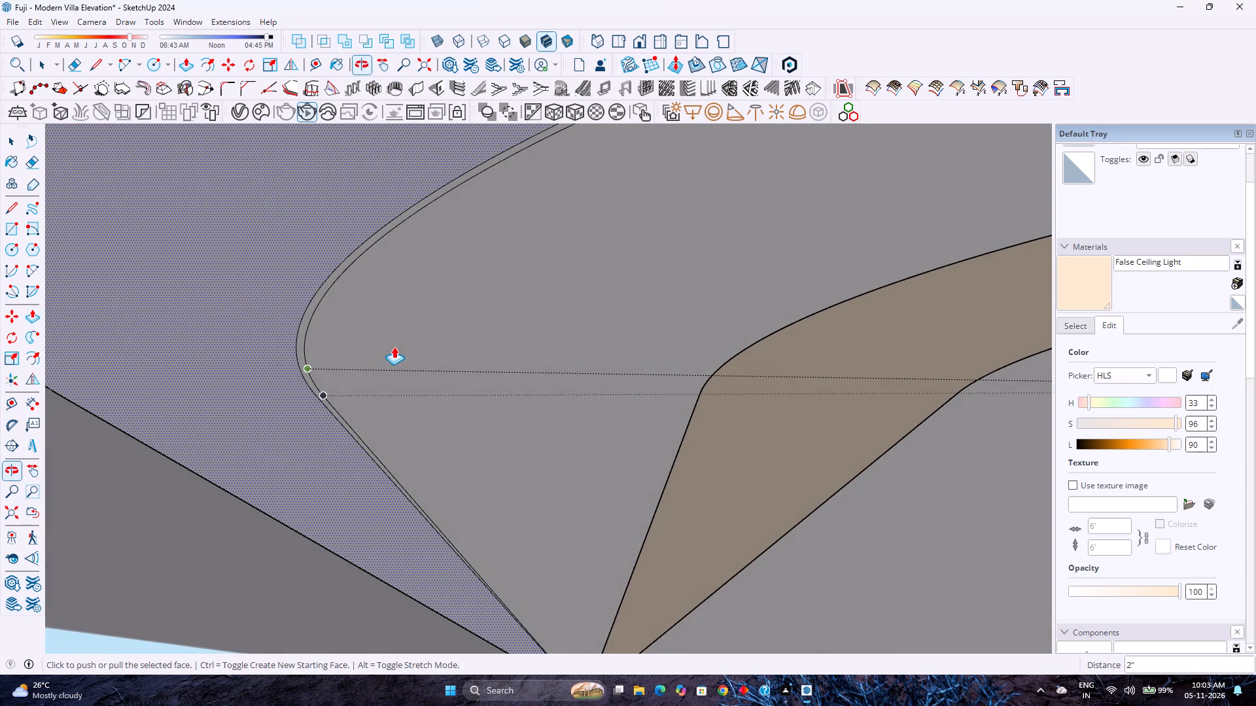
scroll(386, 354, "down", 10)
key("space")
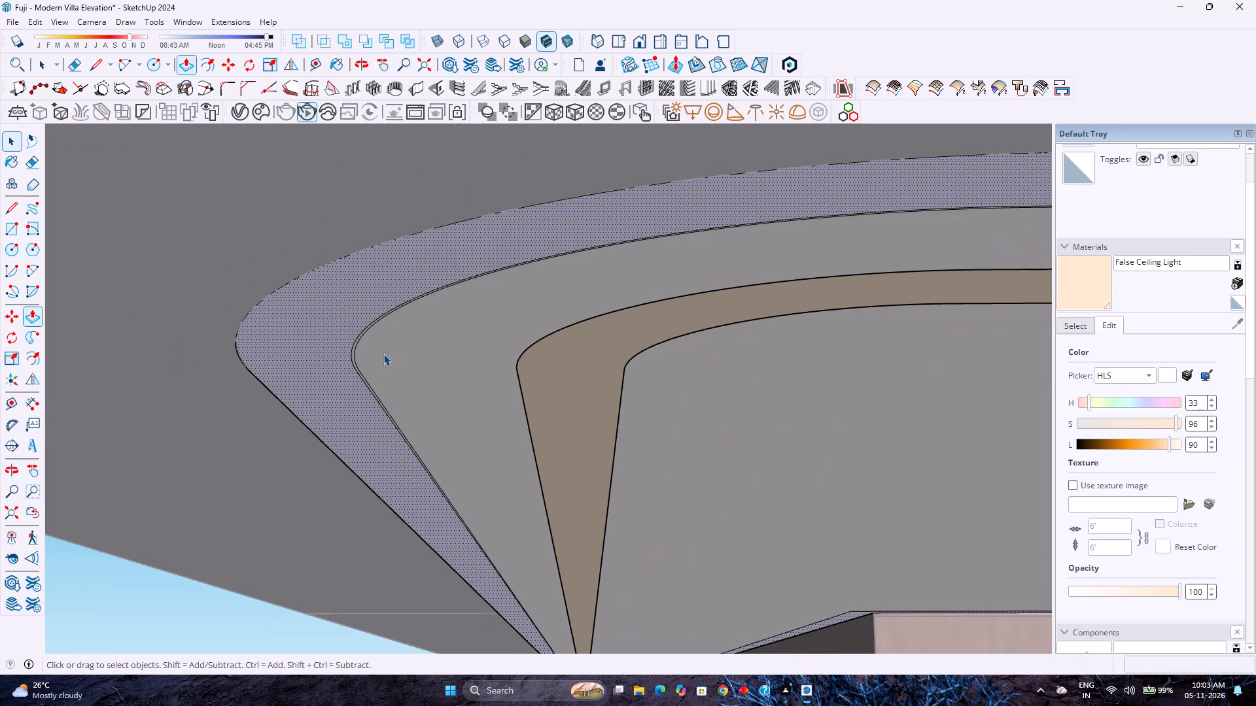
scroll(358, 357, "up", 7)
left_click(353, 344)
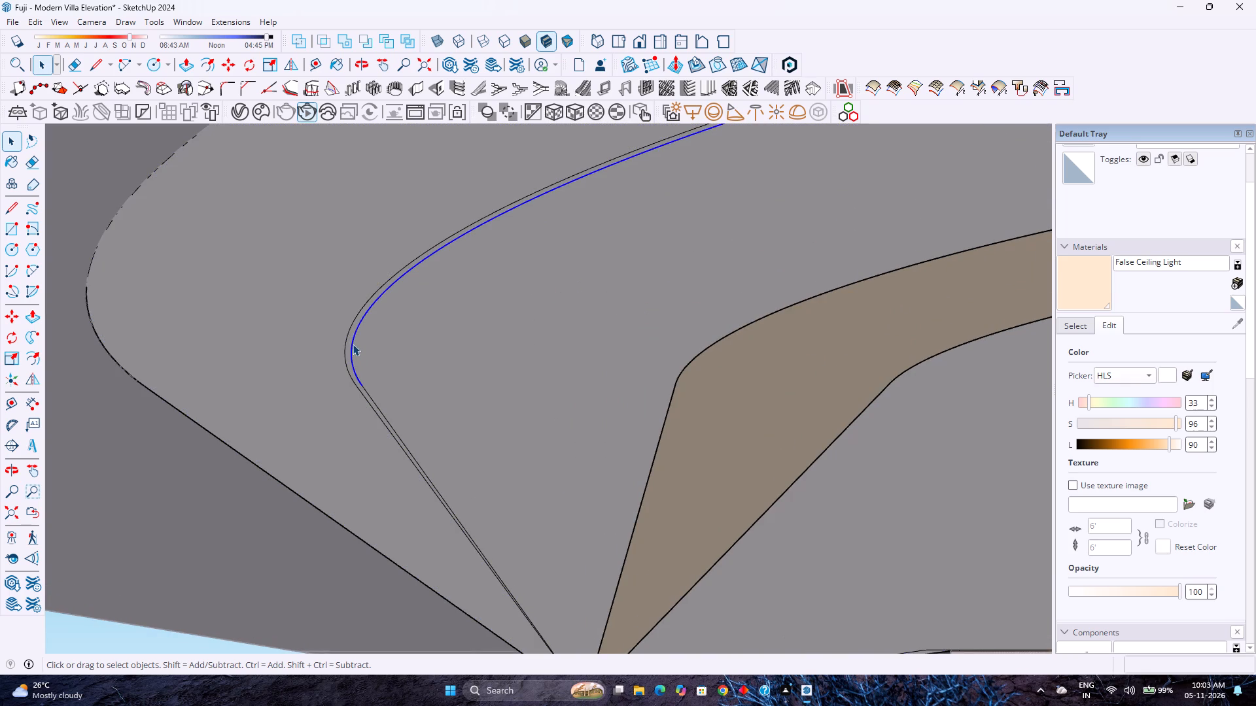
key("Delete")
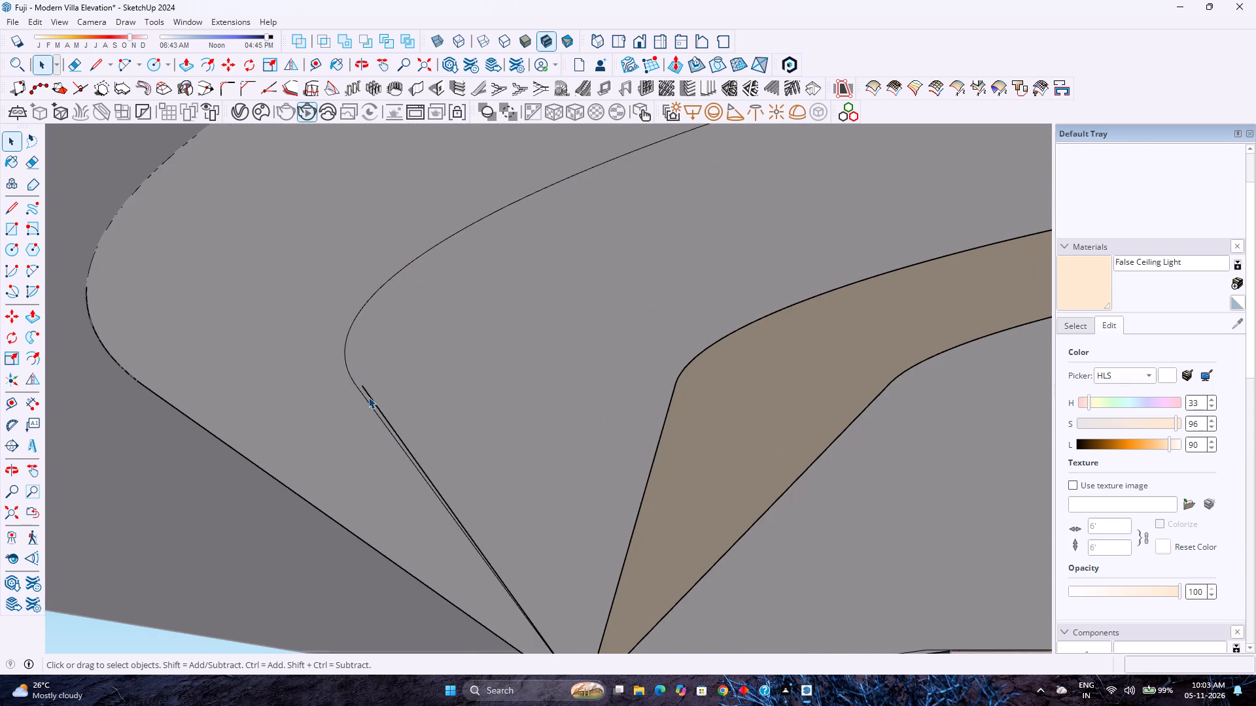
Delete the stray straight edge running beside the rim line along the false ceiling's side.
left_click(375, 405)
left_click(375, 405)
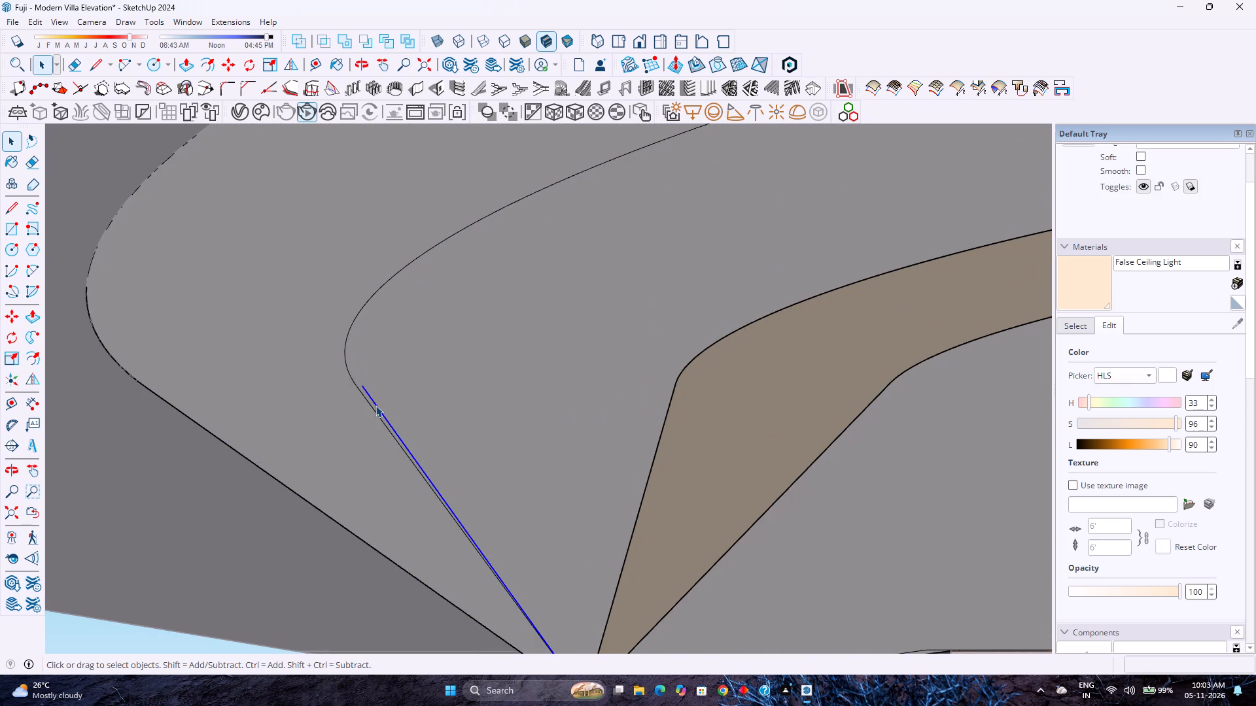
double_click(375, 405)
left_click(375, 405)
double_click(375, 405)
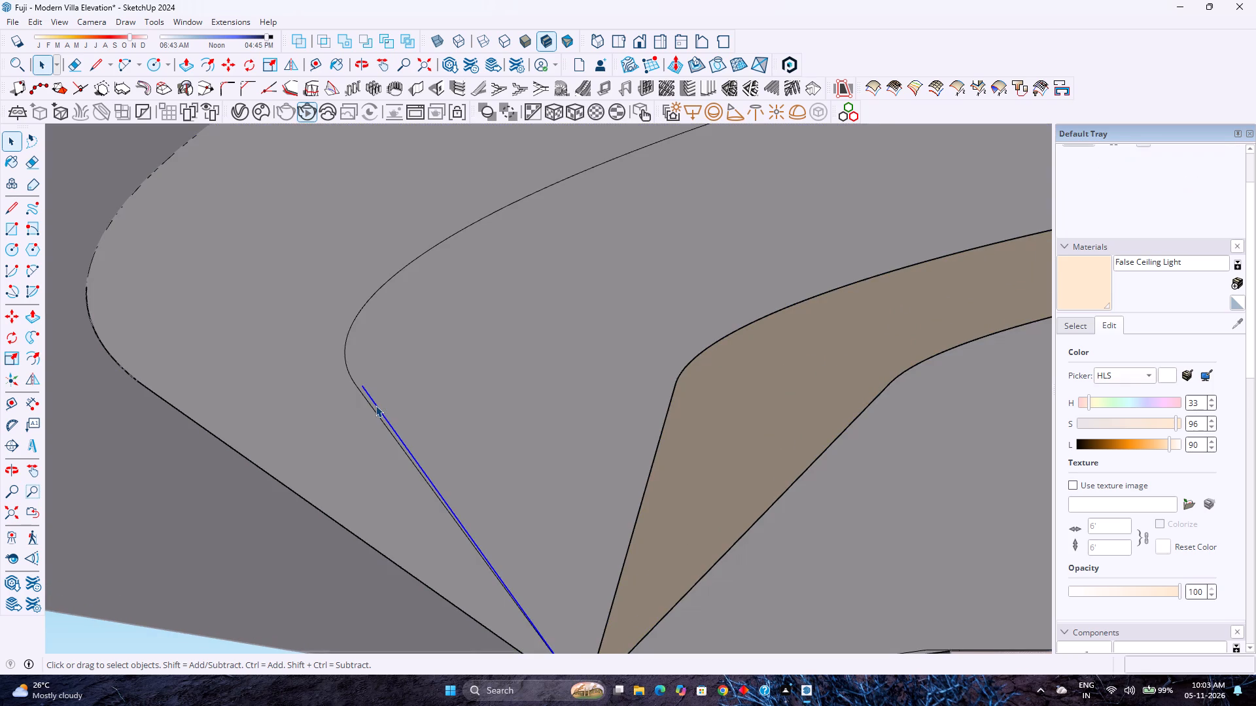
key("Delete")
Delete the stray straight edge running beside the rim line along the false ceiling's long front side.
scroll(375, 405, "down", 17)
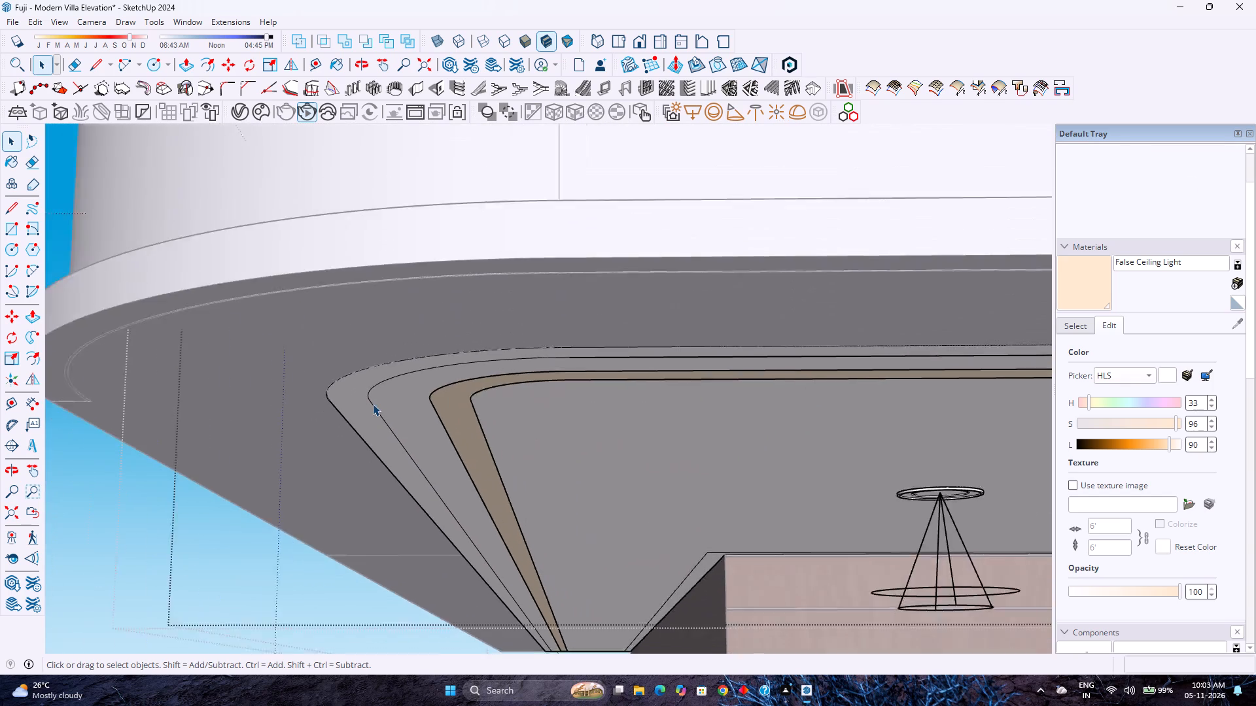
scroll(373, 404, "down", 11)
middle_click_drag(538, 412, 520, 371)
middle_click(520, 370)
middle_click(519, 369)
scroll(457, 387, "up", 7)
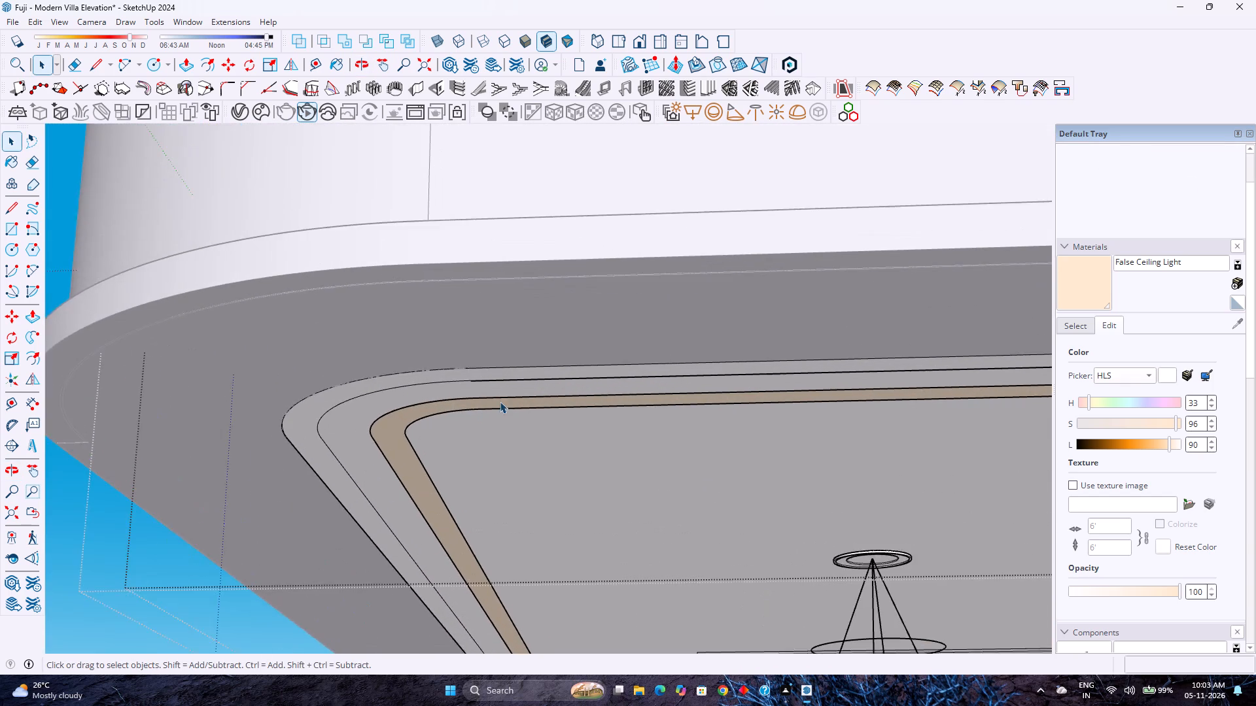
scroll(500, 401, "up", 15)
scroll(423, 383, "up", 4)
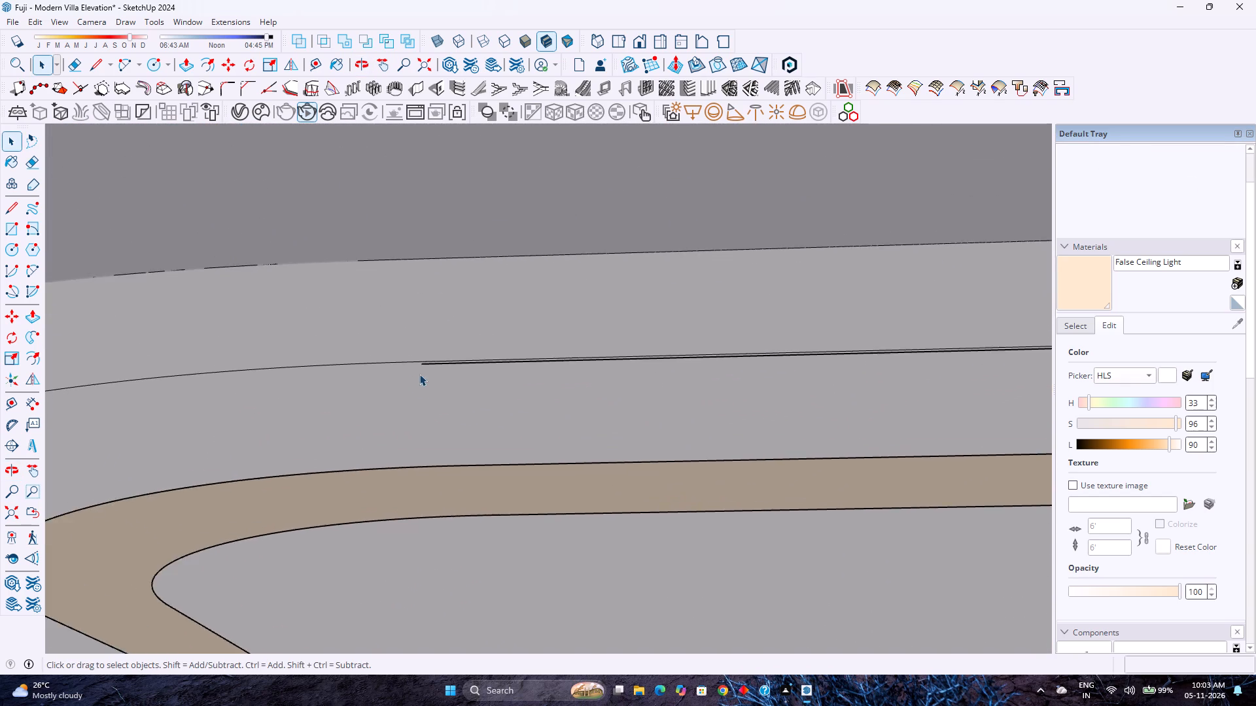
scroll(424, 378, "up", 9)
triple_click(438, 343)
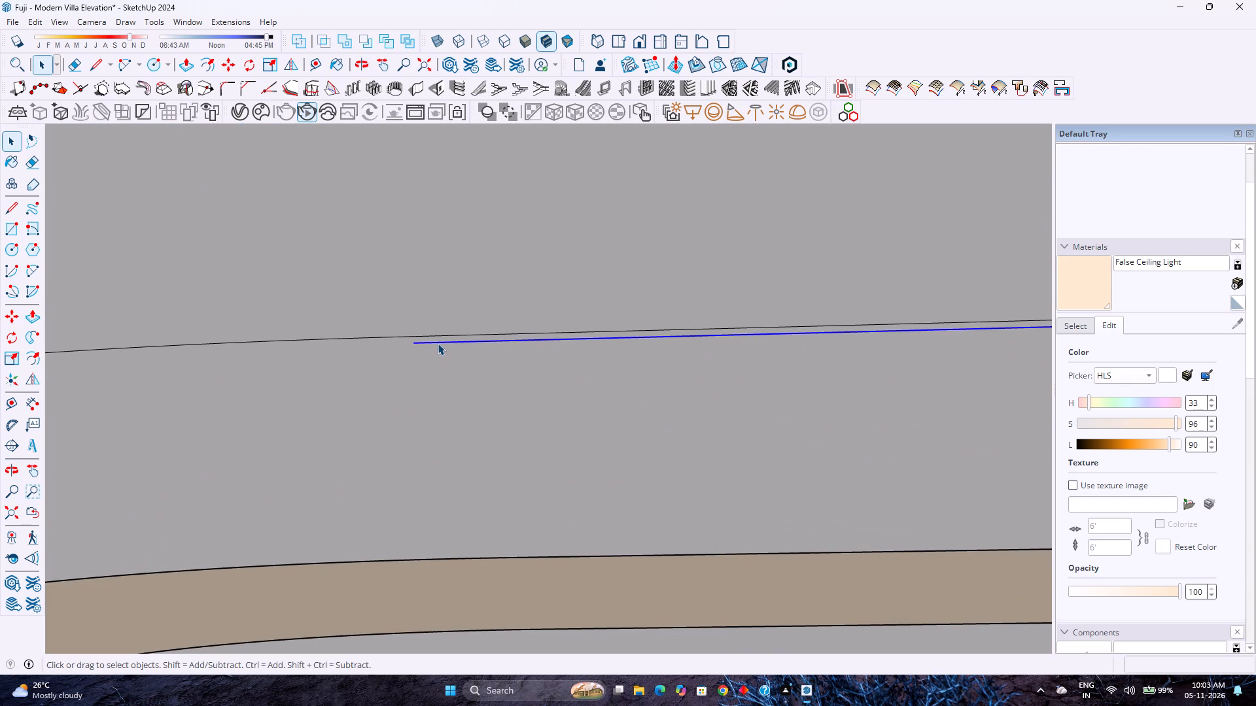
double_click(438, 343)
key("Delete")
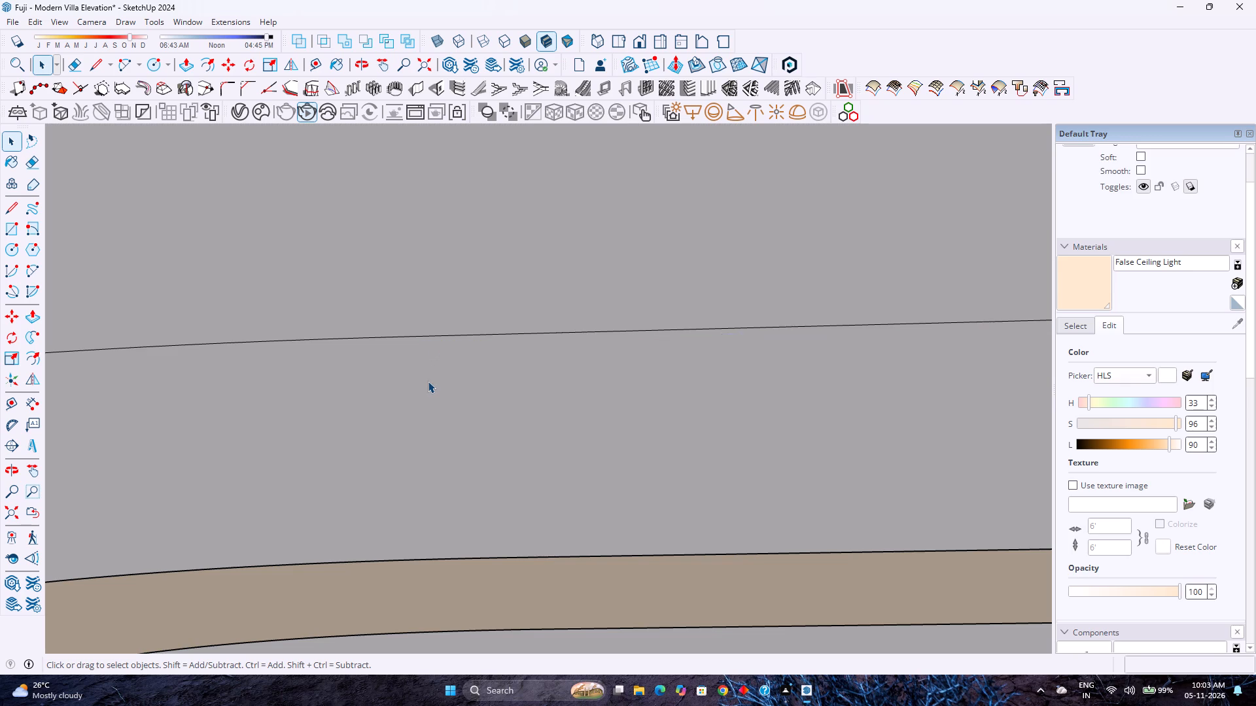
Examine the false ceiling's underside, checking the rim, light strip and spotlights around the rounded front corner.
scroll(428, 381, "down", 20)
scroll(428, 381, "down", 10)
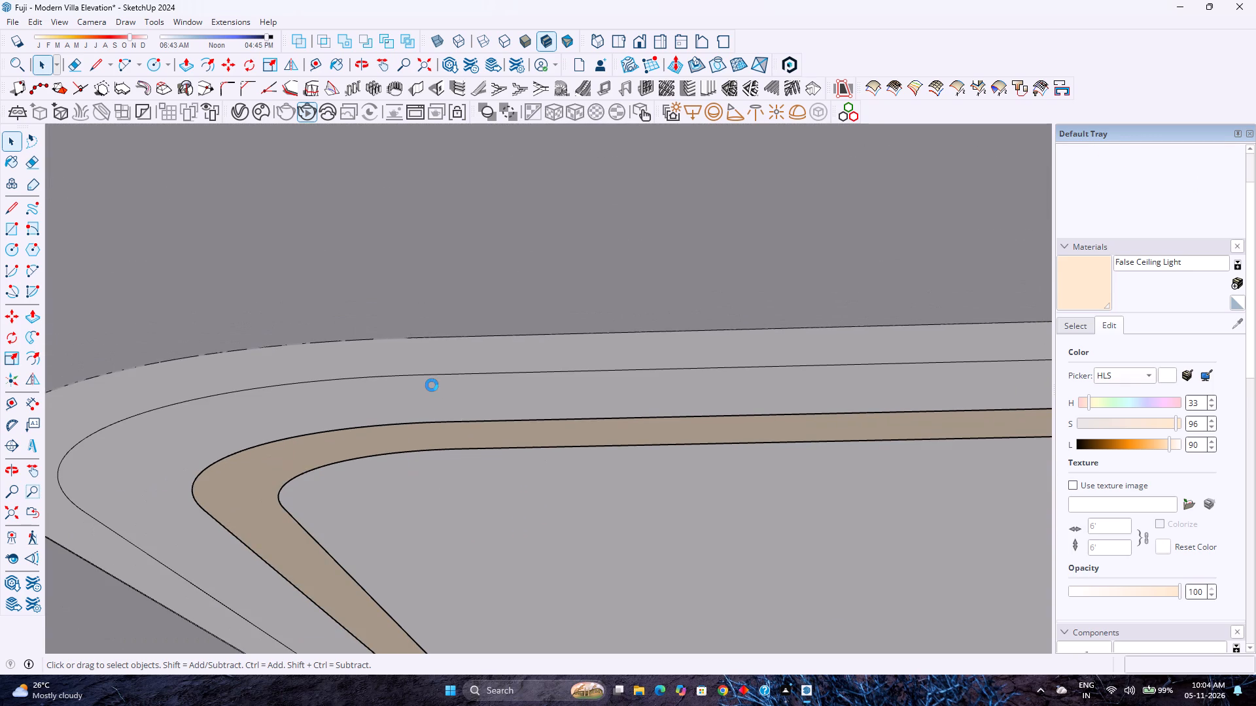
scroll(432, 385, "down", 6)
scroll(332, 493, "down", 16)
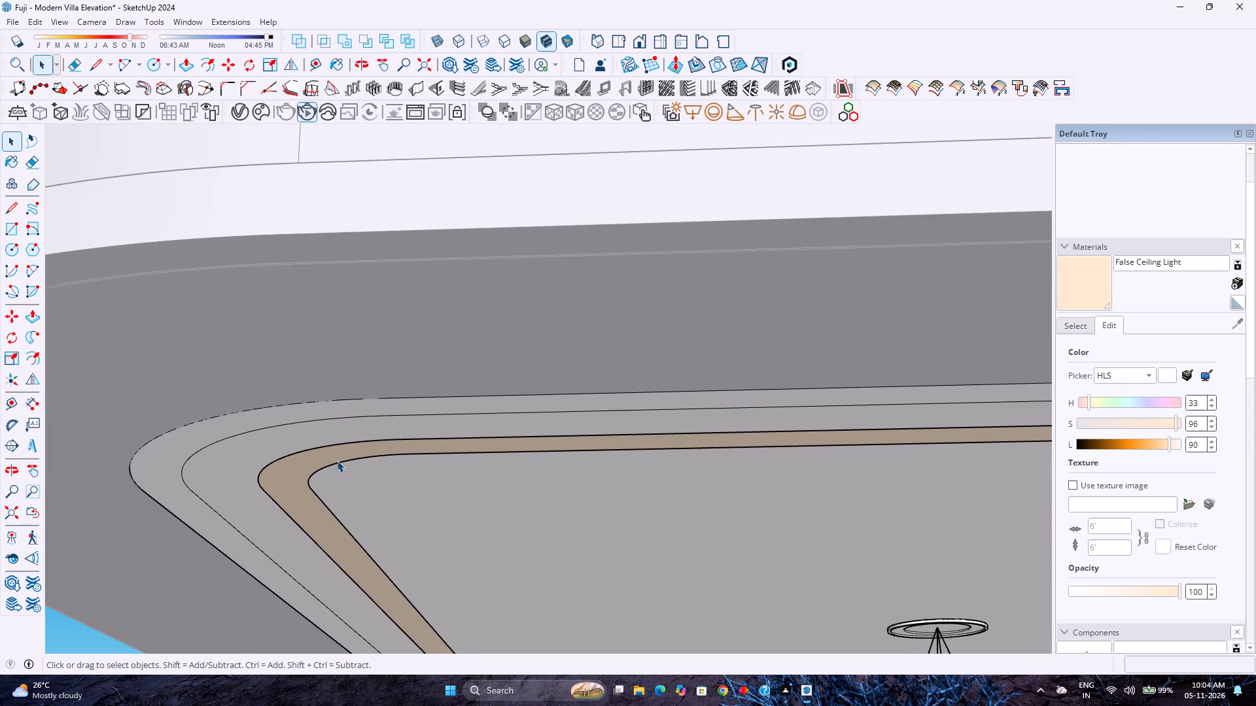
scroll(337, 460, "down", 14)
scroll(606, 454, "down", 2)
middle_click_drag(740, 469, 784, 371)
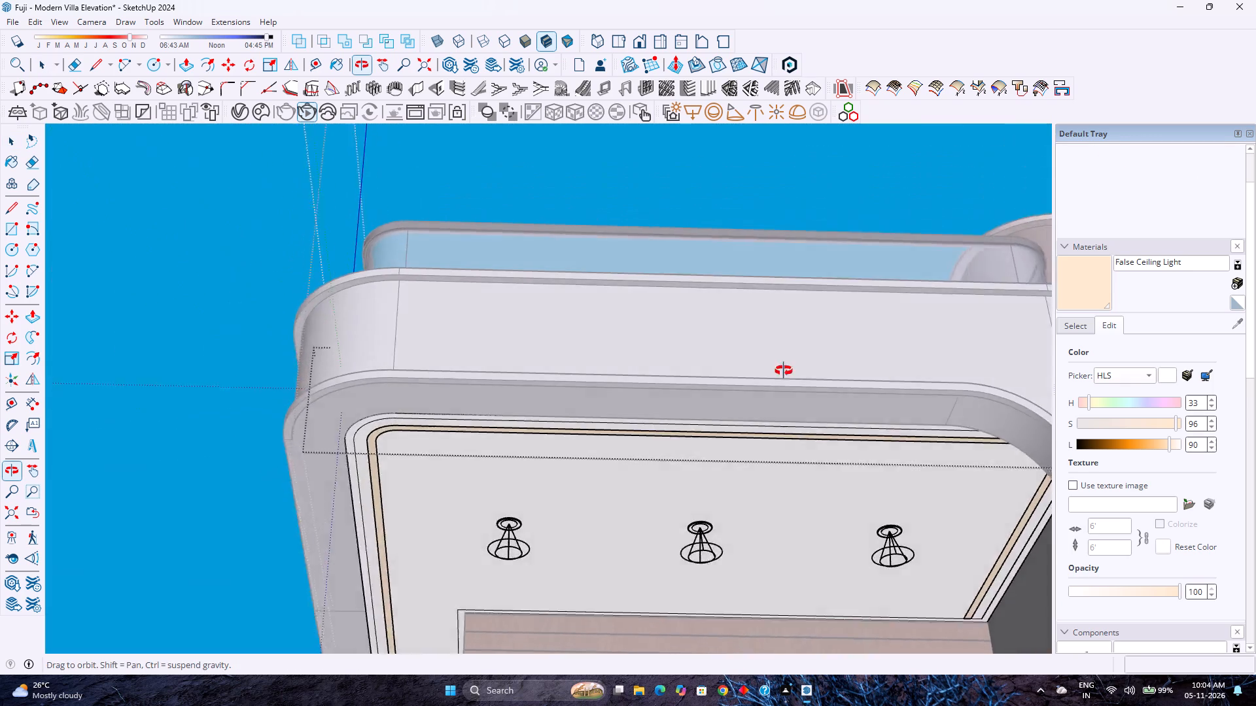
middle_click_drag(784, 371, 916, 351)
middle_click(916, 351)
middle_click(919, 351)
scroll(916, 518, "up", 2)
middle_click_drag(612, 462, 340, 412)
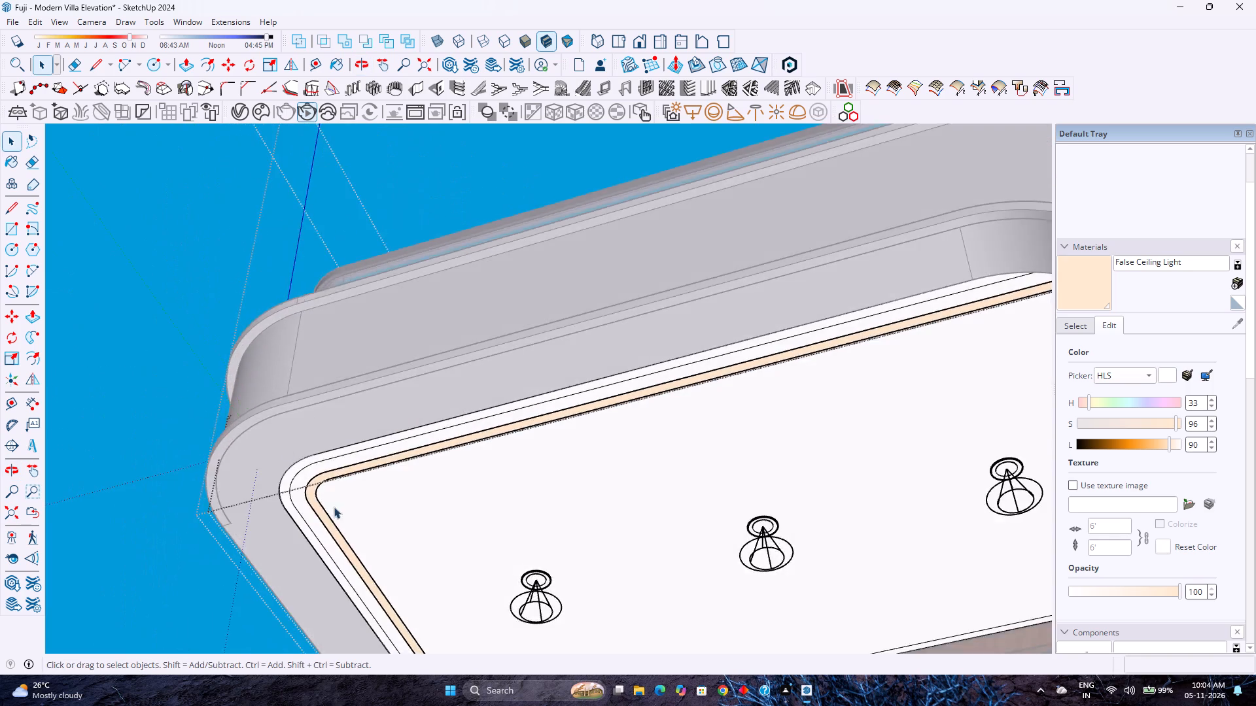
scroll(334, 507, "up", 12)
middle_click_drag(290, 503, 357, 621)
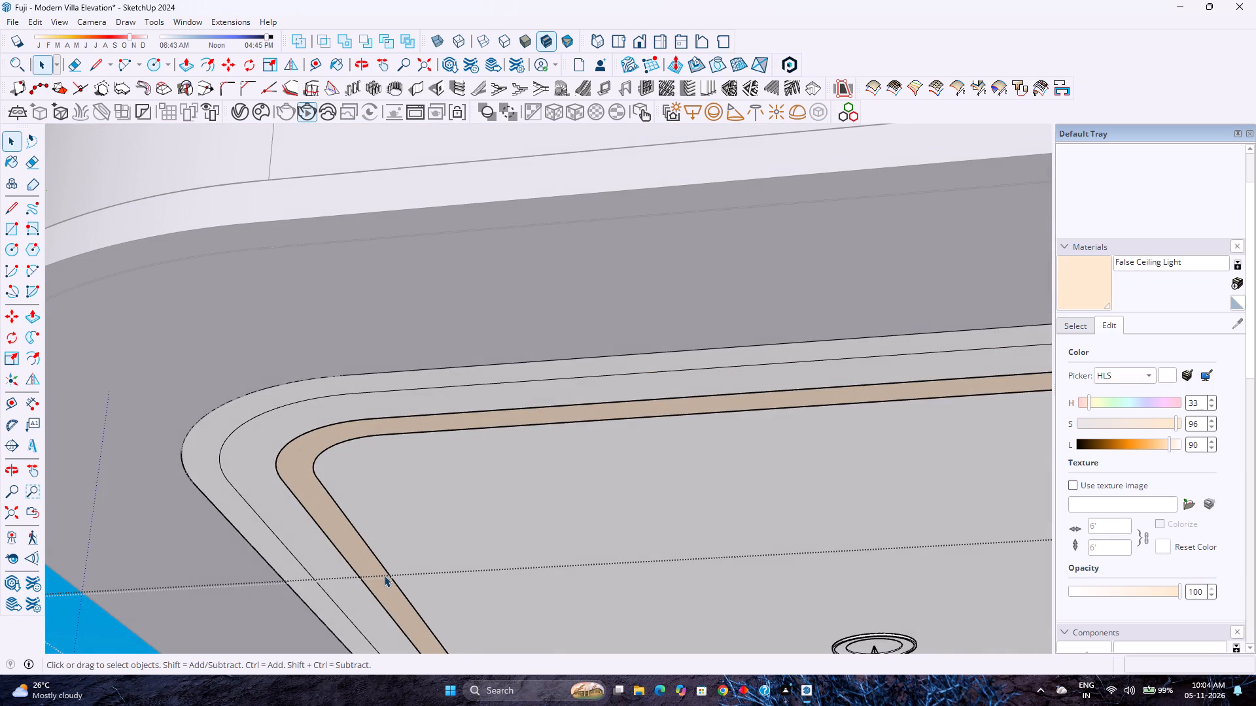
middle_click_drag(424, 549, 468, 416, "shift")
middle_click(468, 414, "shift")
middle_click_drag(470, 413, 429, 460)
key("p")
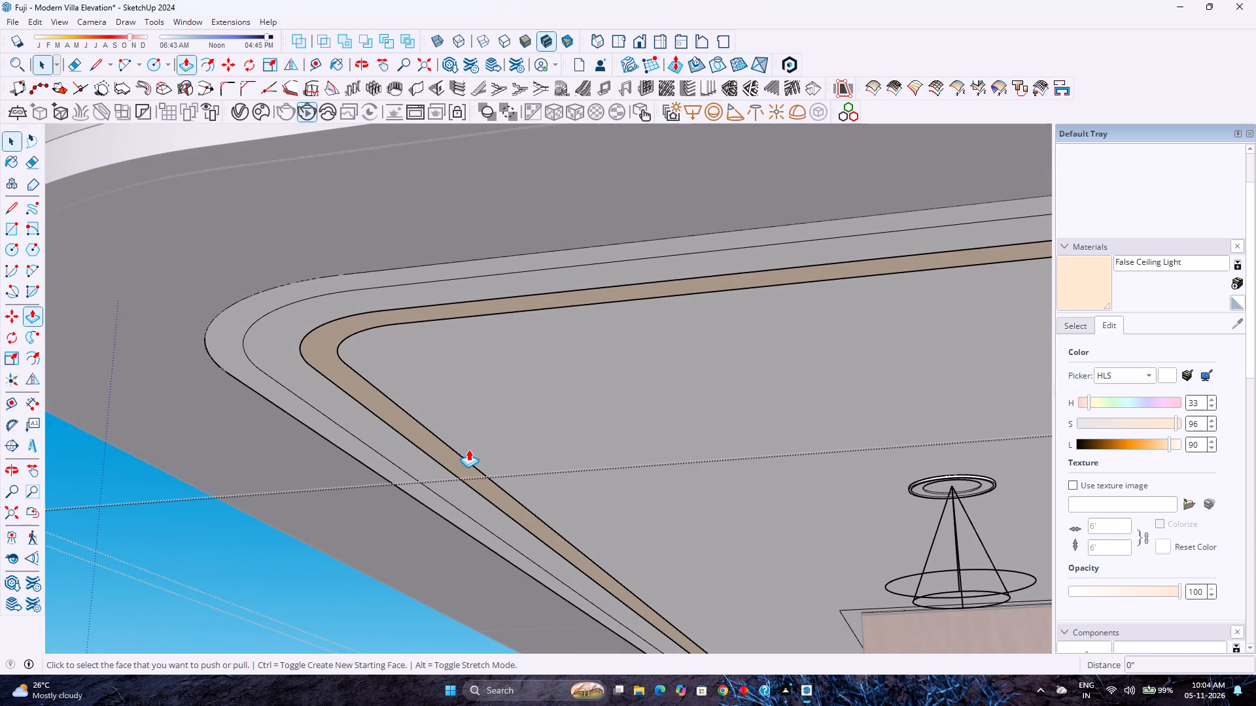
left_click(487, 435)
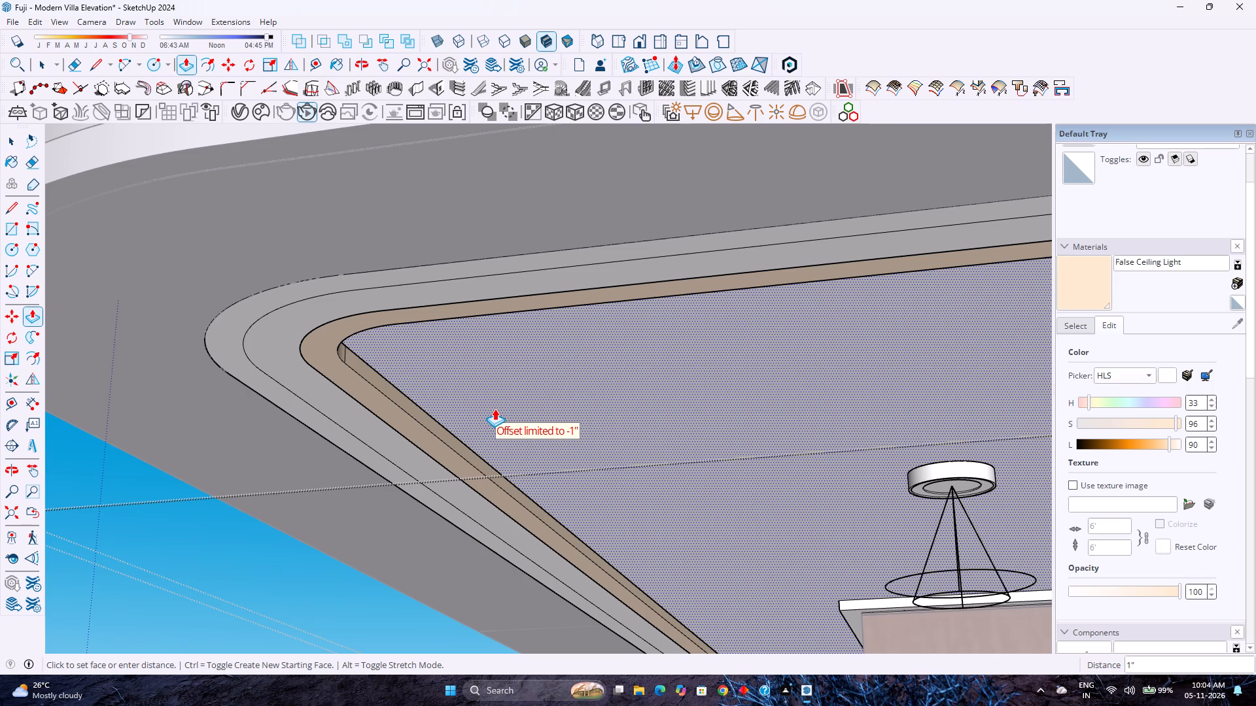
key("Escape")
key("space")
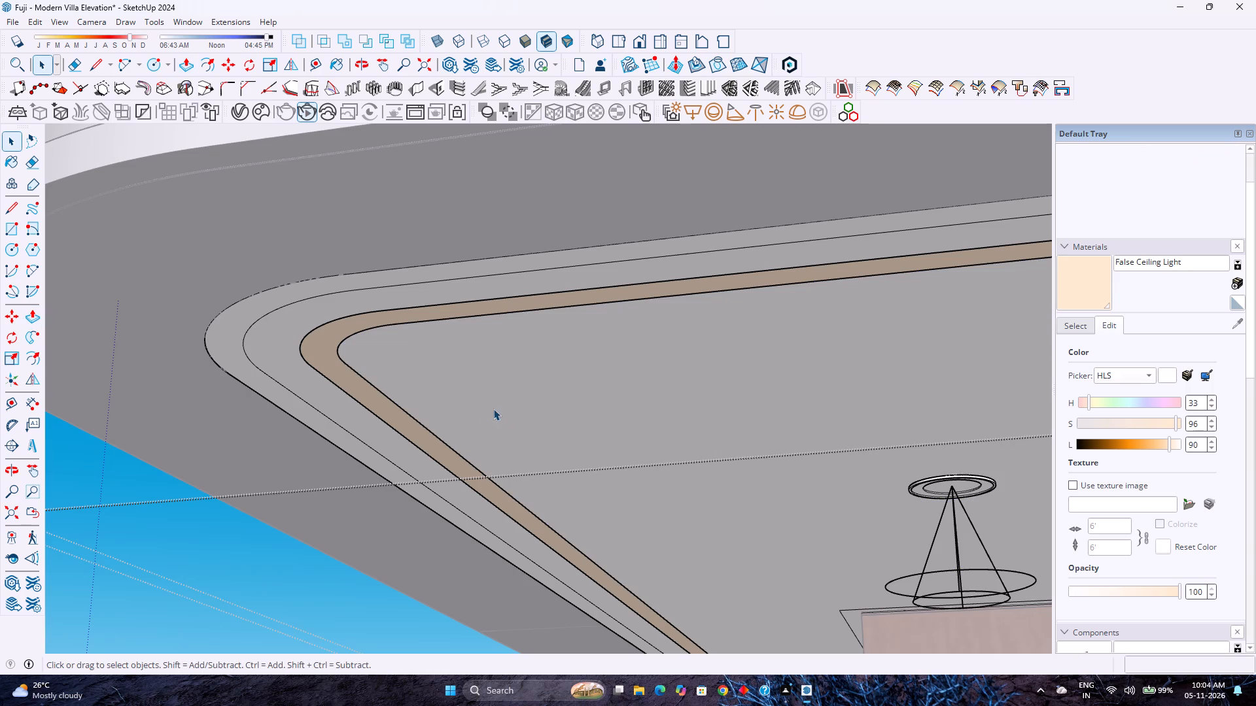
Hide the spotlight nearest the false ceiling's rounded front corner.
scroll(544, 459, "down", 5)
left_click(825, 480)
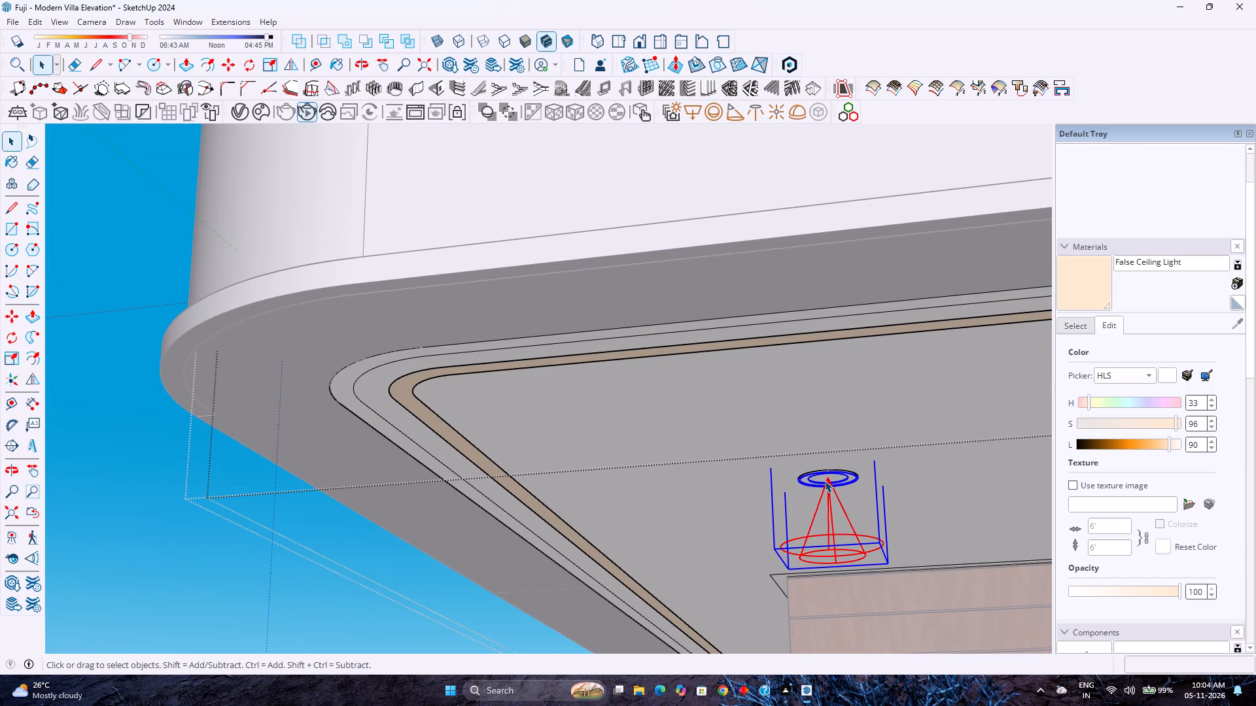
right_click(825, 480)
left_click(979, 181)
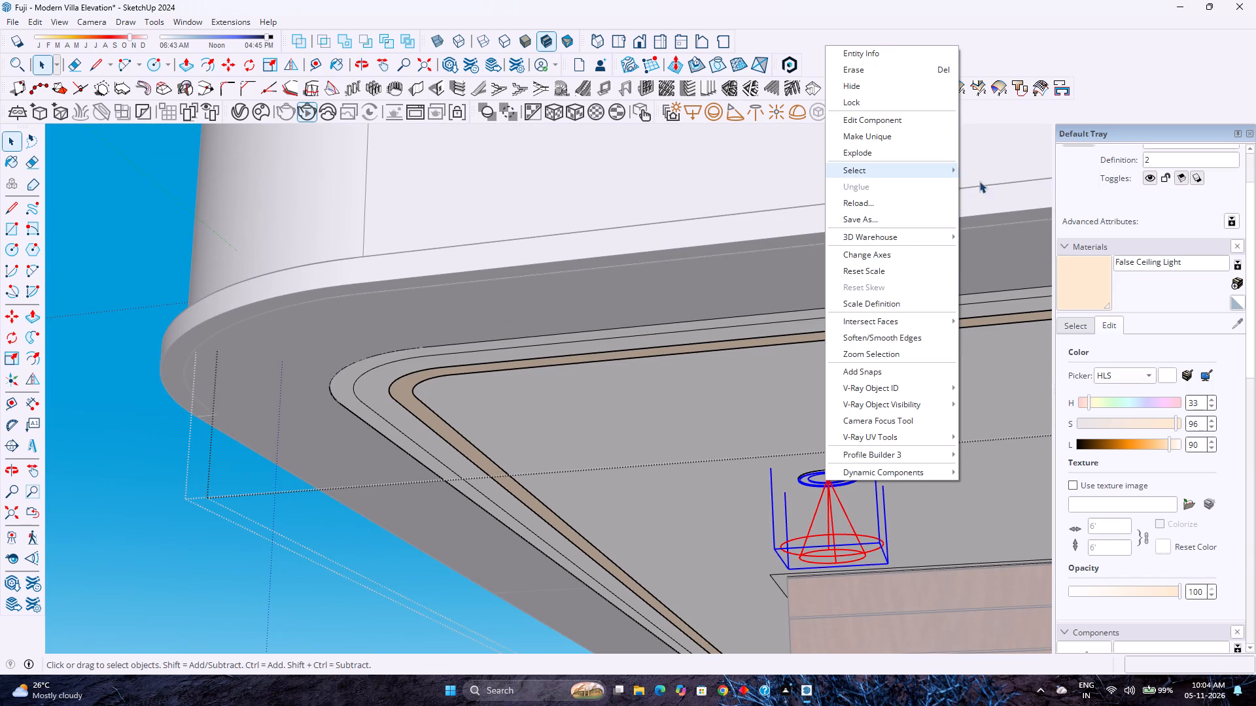
right_click(824, 478)
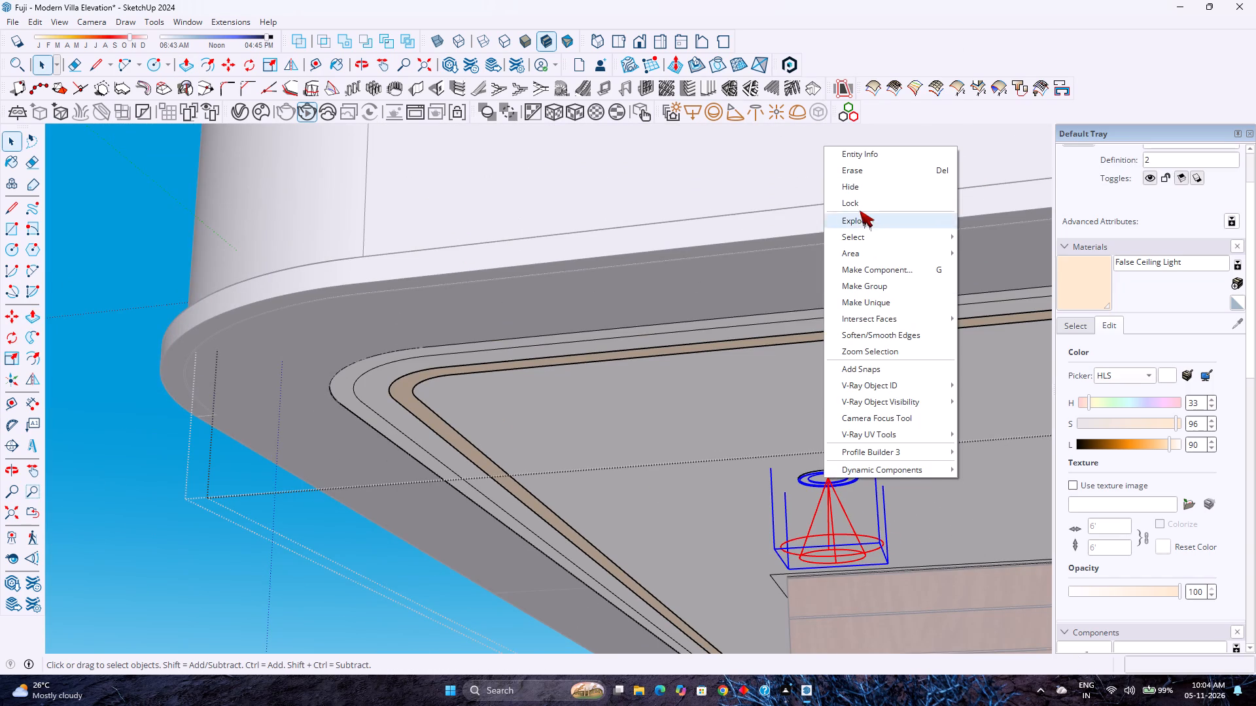
left_click(856, 184)
Push the inner top face of the exposed spotlight recess 1" deeper into the false ceiling.
scroll(822, 496, "up", 3)
middle_click_drag(820, 494, 755, 445)
middle_click(754, 444)
middle_click(754, 444)
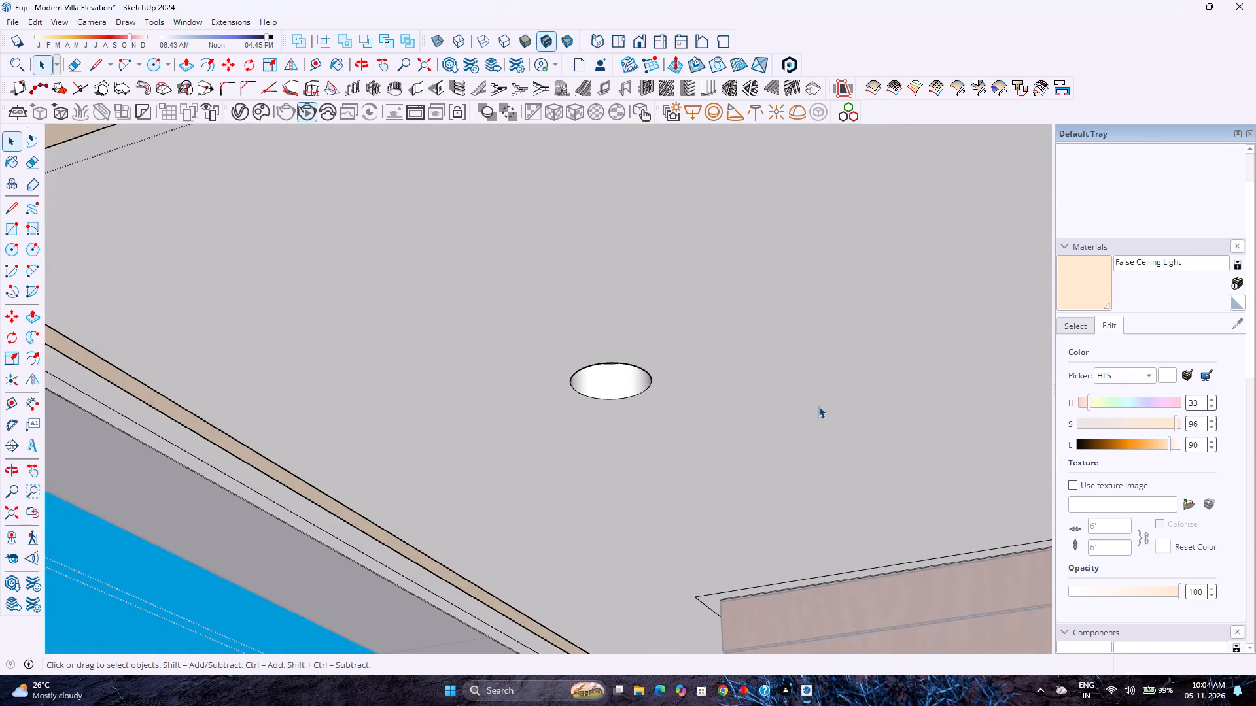
scroll(839, 416, "up", 2)
scroll(611, 338, "up", 3)
middle_click_drag(575, 347, 606, 298)
scroll(533, 431, "up", 3)
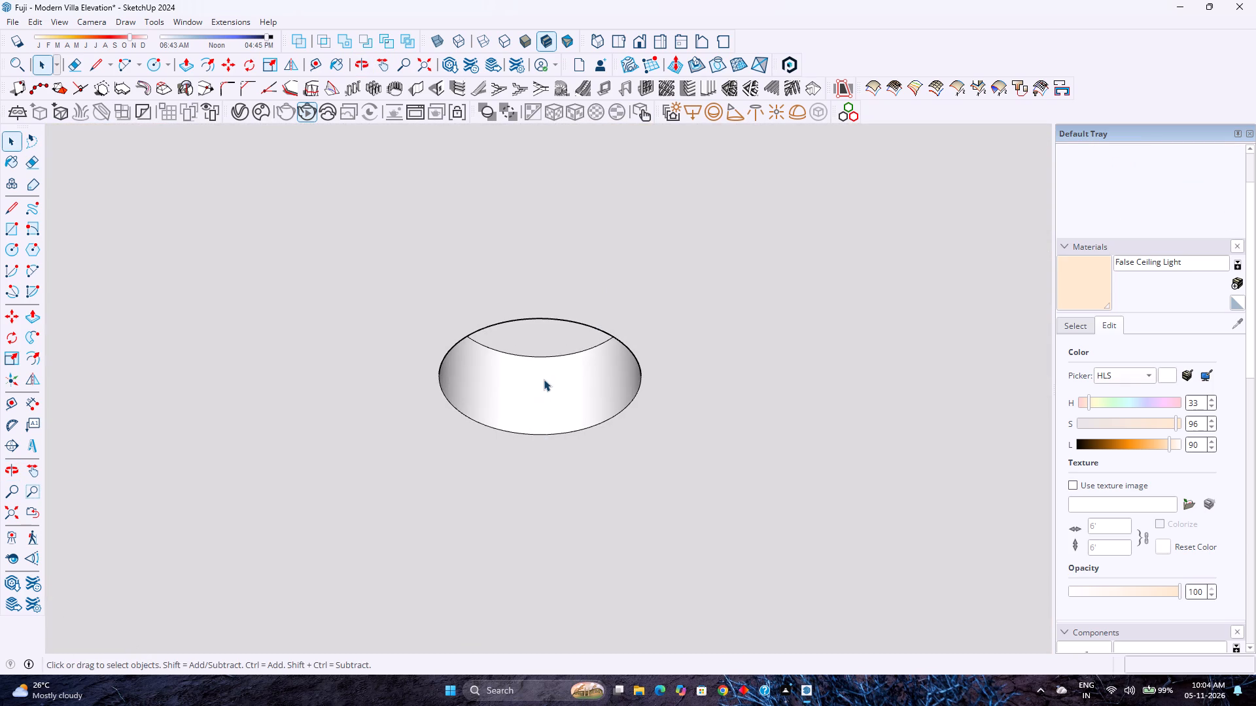
key("p")
left_click(538, 339)
key("1")
key("Return")
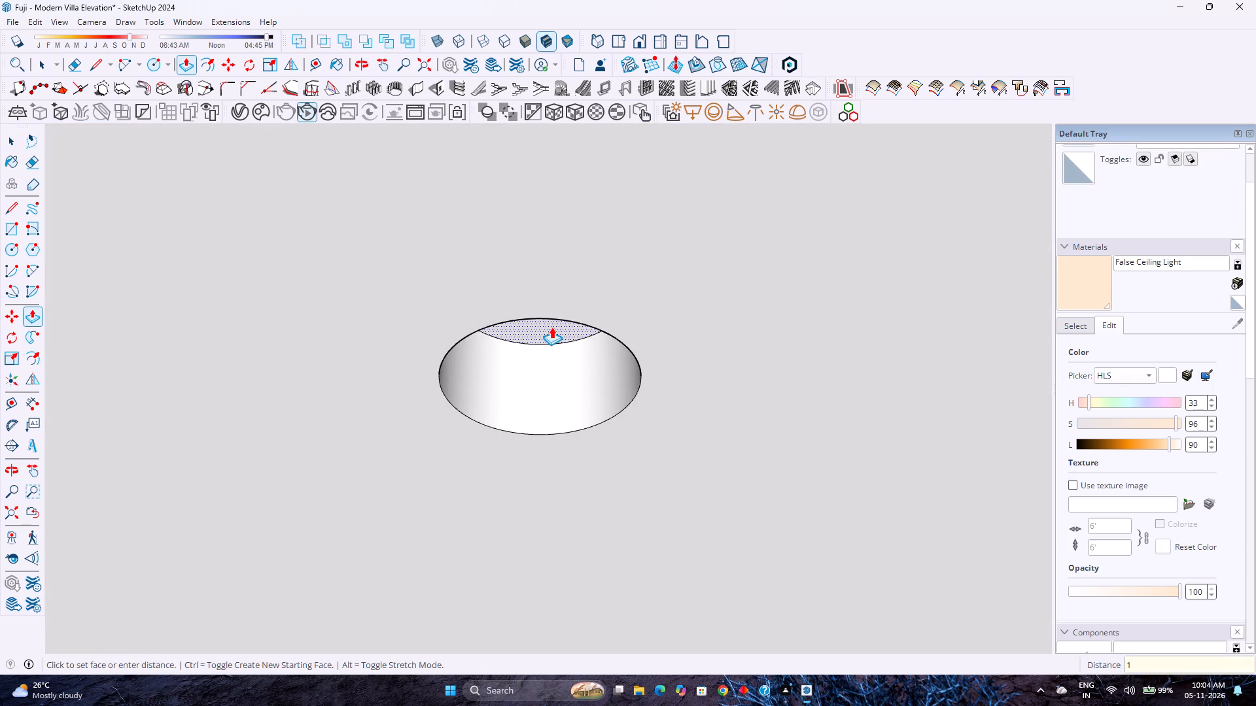
Push the inner top faces of the other two spotlight recesses along the front side 1" deeper into the false ceiling.
scroll(500, 433, "down", 13)
middle_click_drag(529, 465, 546, 479)
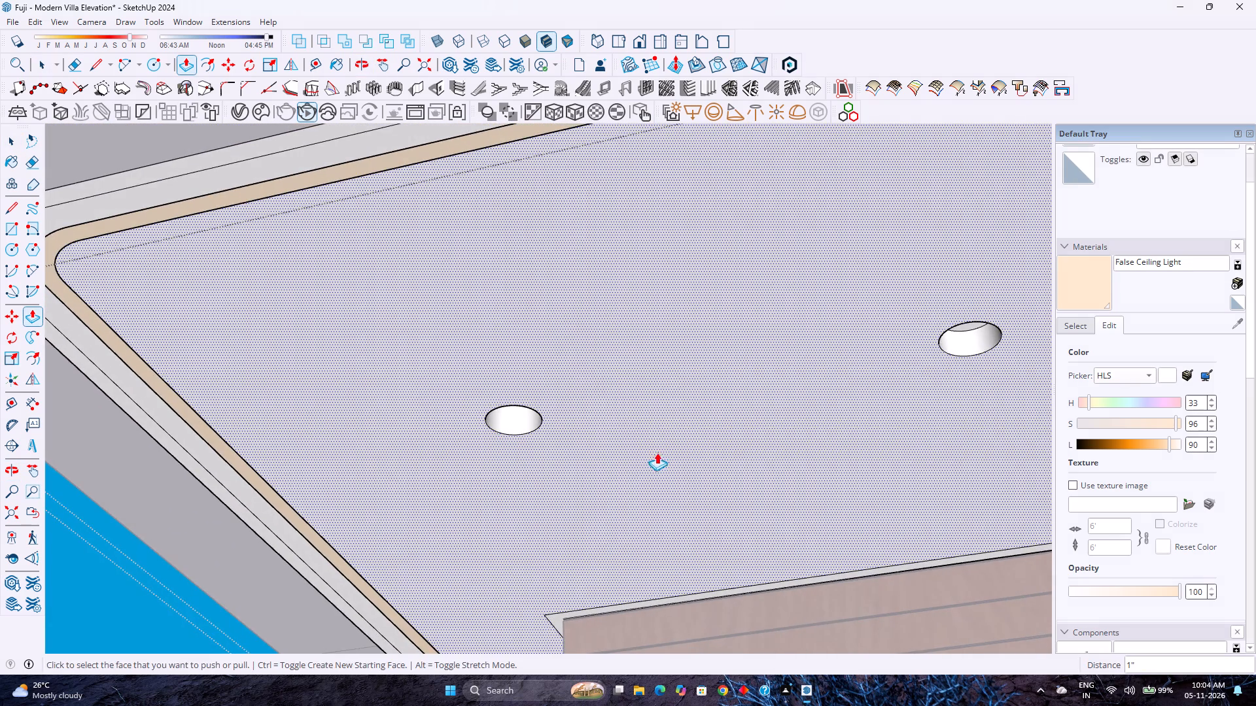
middle_click_drag(689, 428, 432, 492, "shift")
scroll(638, 411, "up", 1)
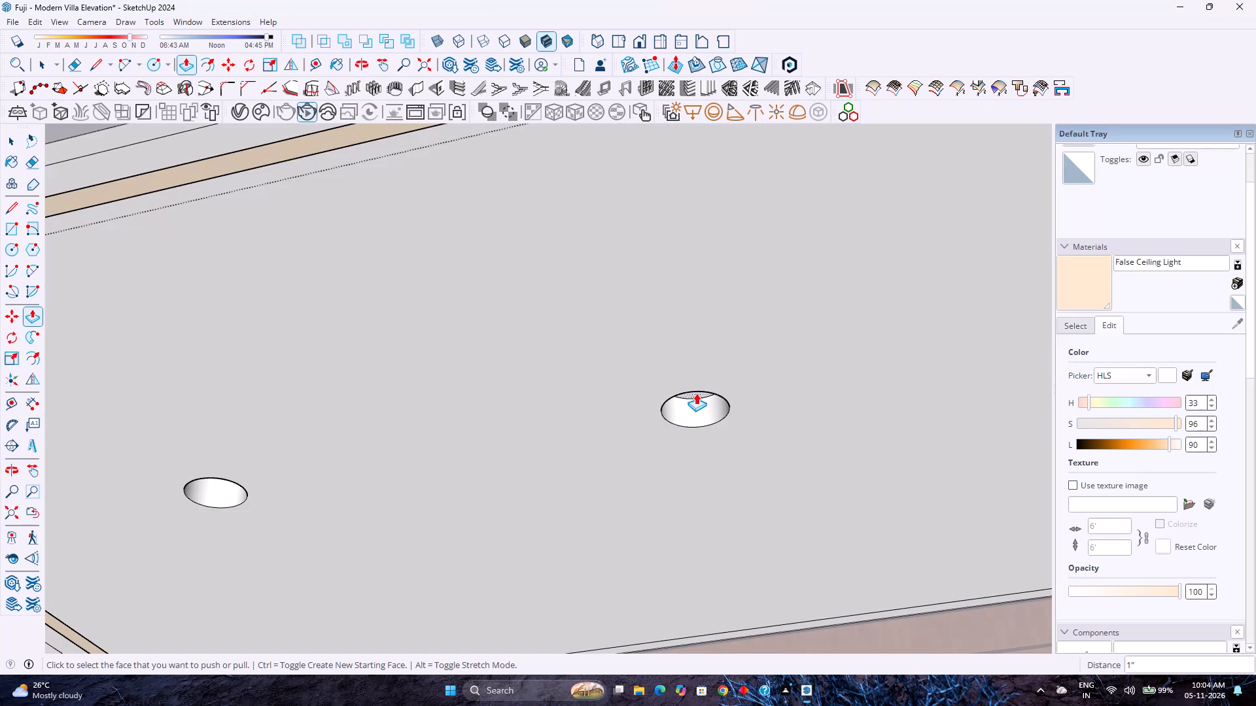
double_click(696, 393)
scroll(693, 394, "down", 1, "shift")
middle_click_drag(693, 395, 385, 496, "shift")
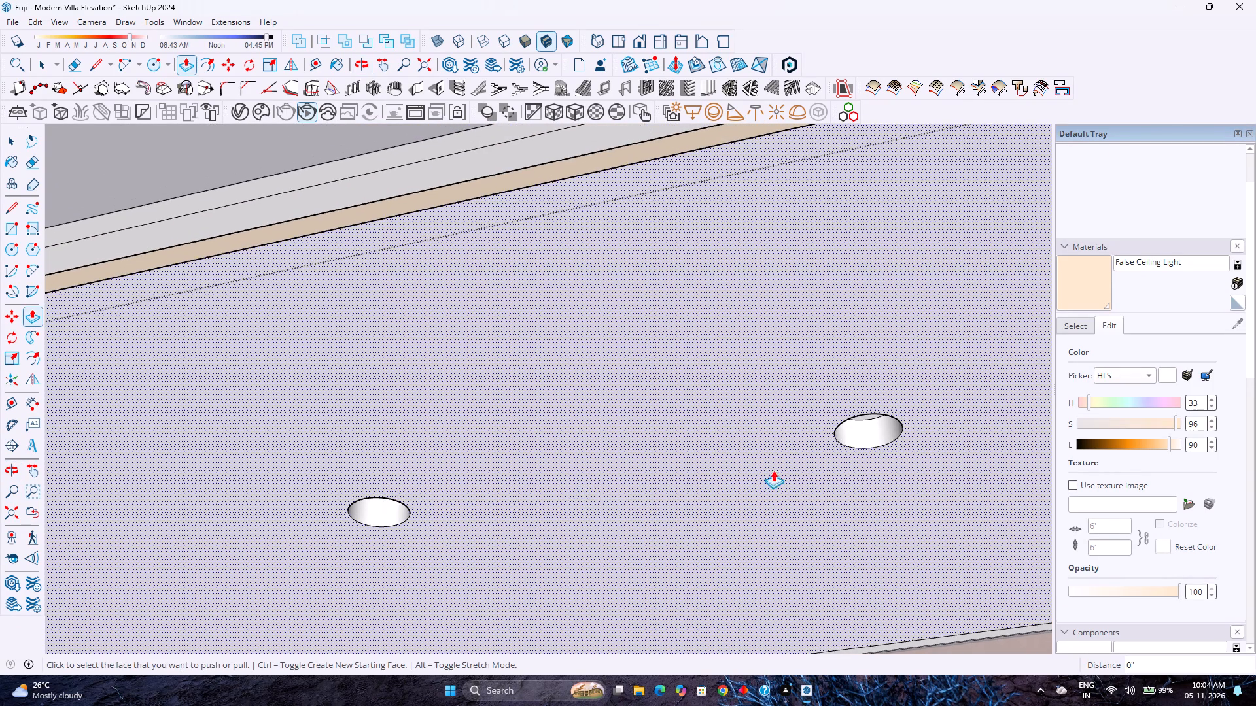
double_click(867, 418)
scroll(860, 420, "down", 8)
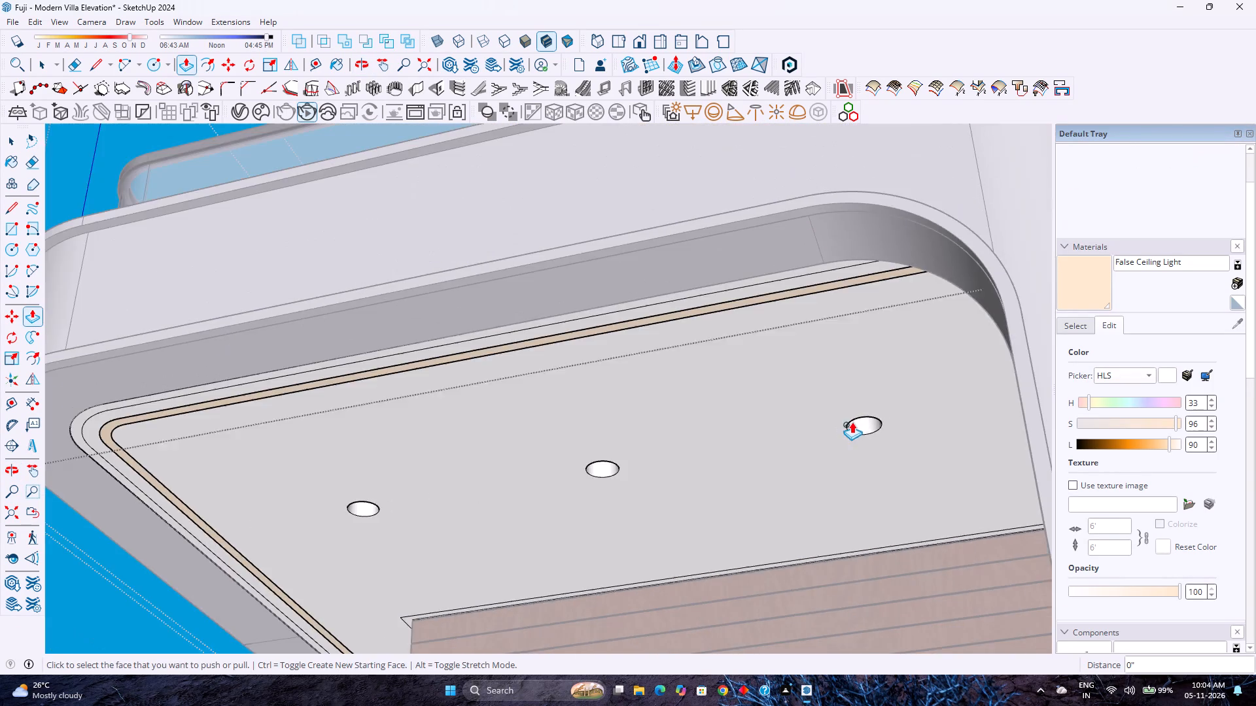
Push the false ceiling's main underside face, inside the light strip, 1" up into the ceiling.
middle_click_drag(515, 457, 974, 456, "shift")
middle_click(982, 455, "shift")
scroll(616, 480, "up", 12)
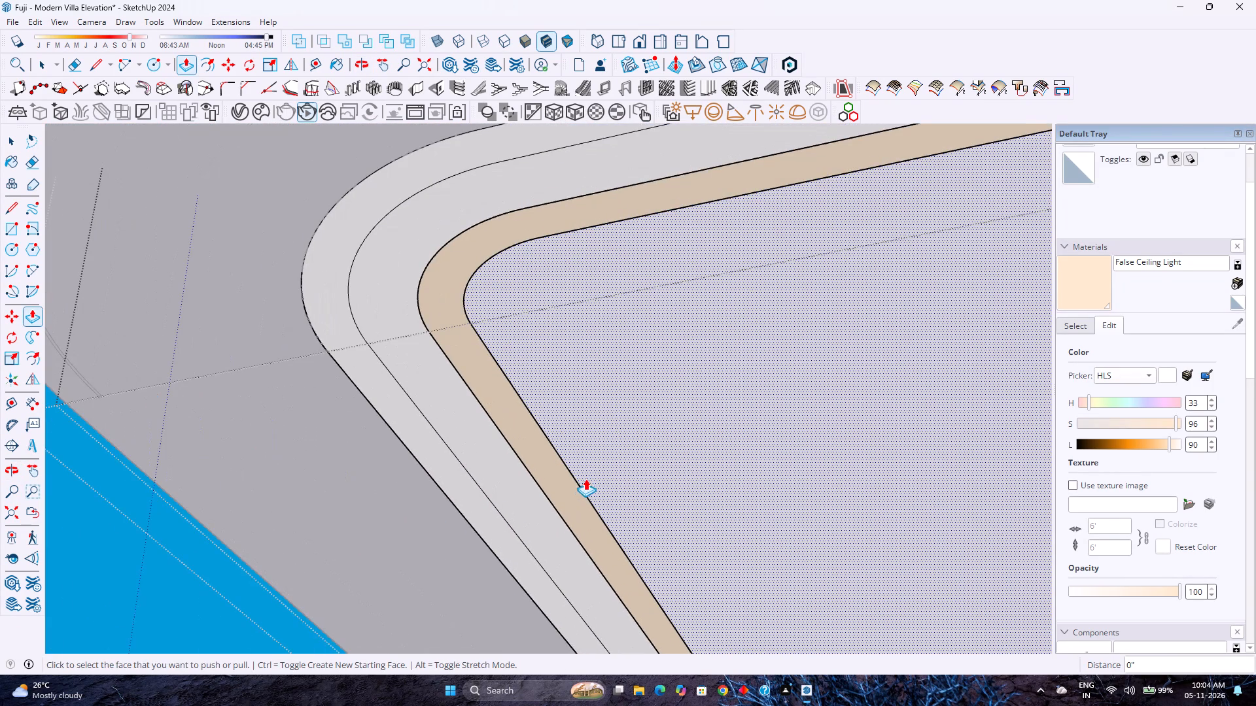
left_click(616, 446)
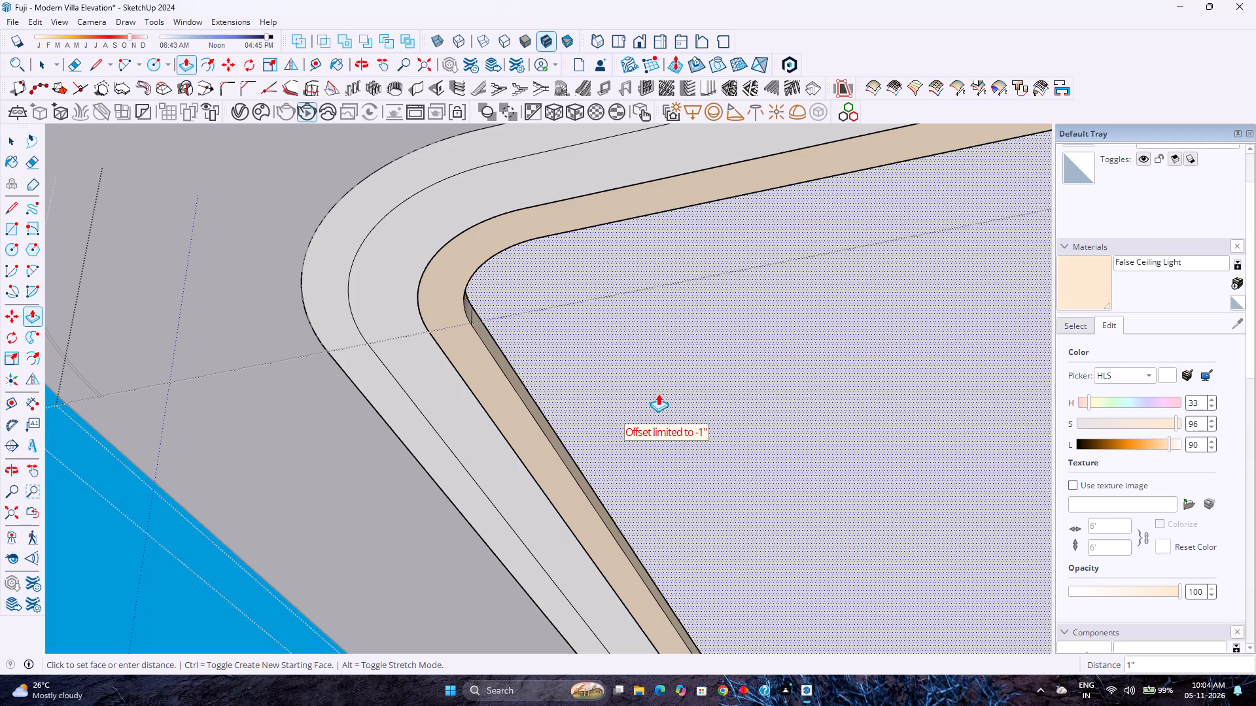
left_click(658, 394)
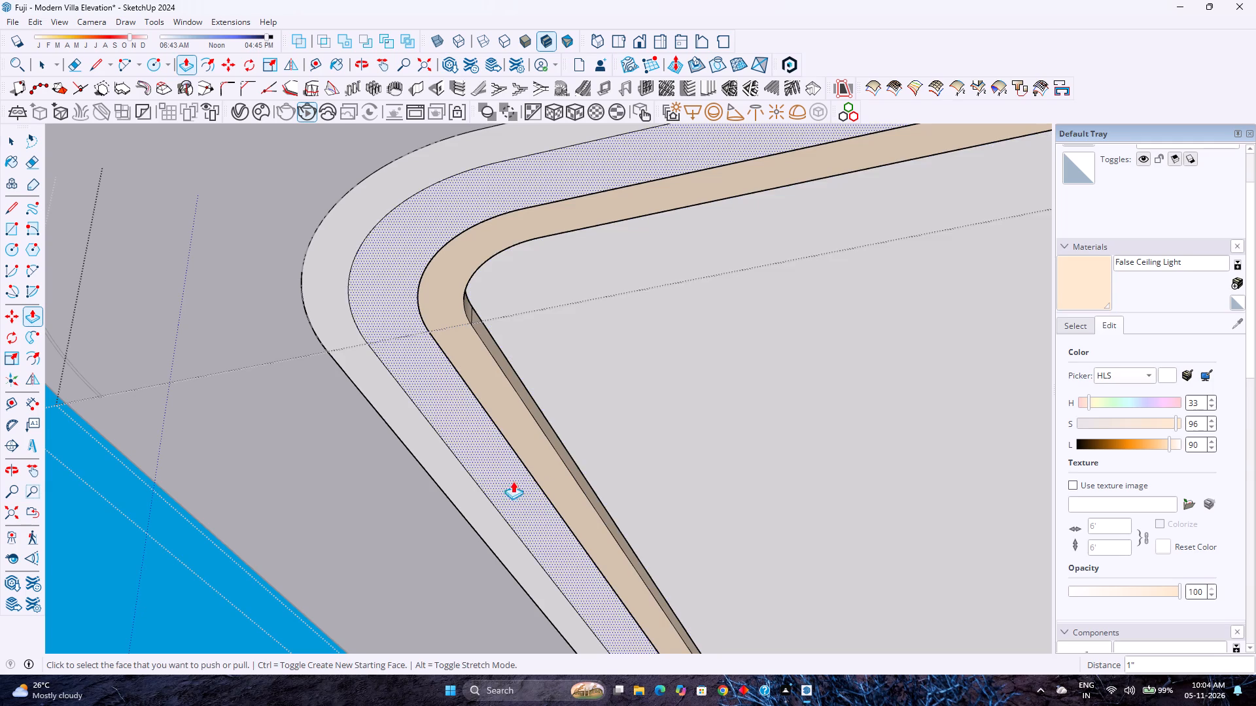
left_click(606, 439)
scroll(606, 437, "down", 3)
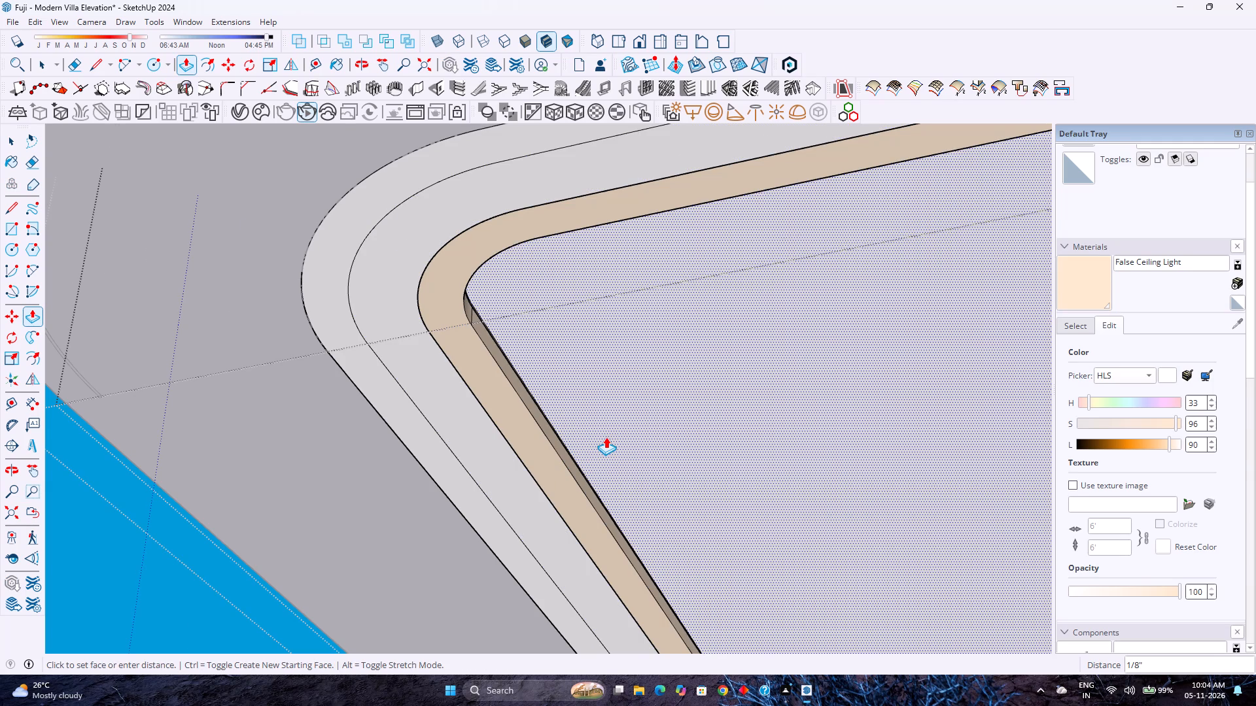
scroll(606, 437, "down", 8)
key("space")
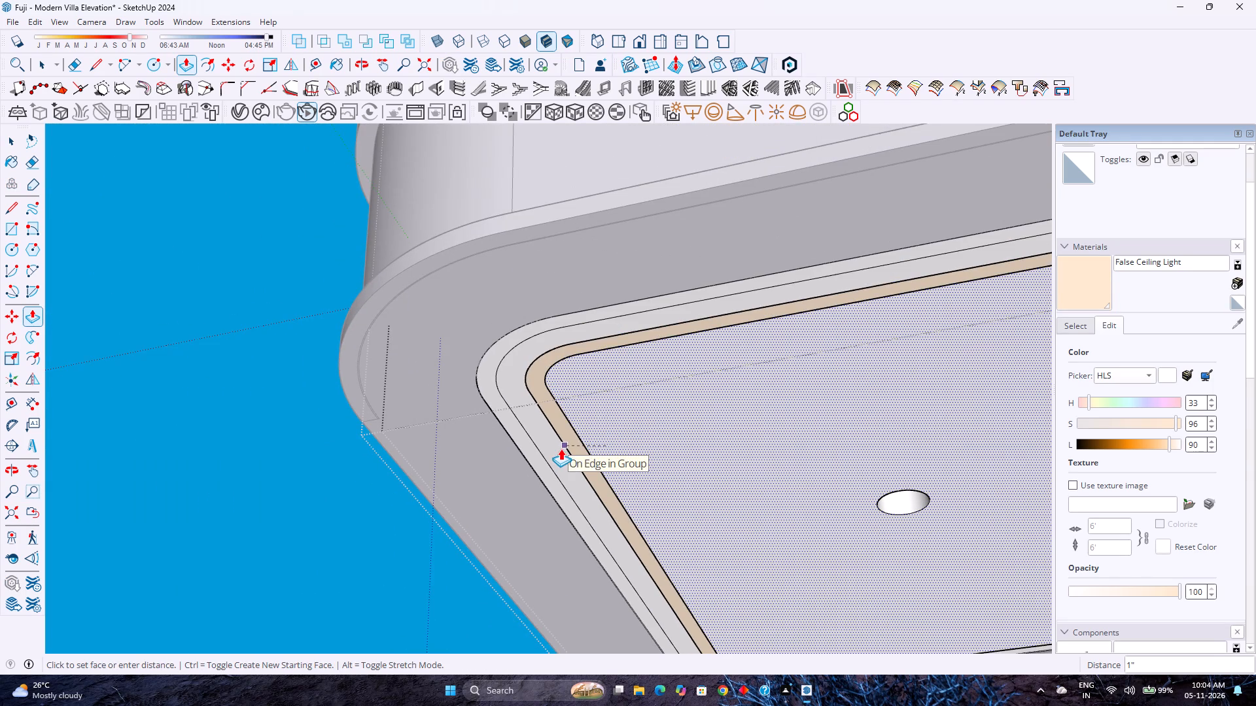
Hide the light strip group running around the false ceiling.
left_click(580, 448)
right_click(581, 448)
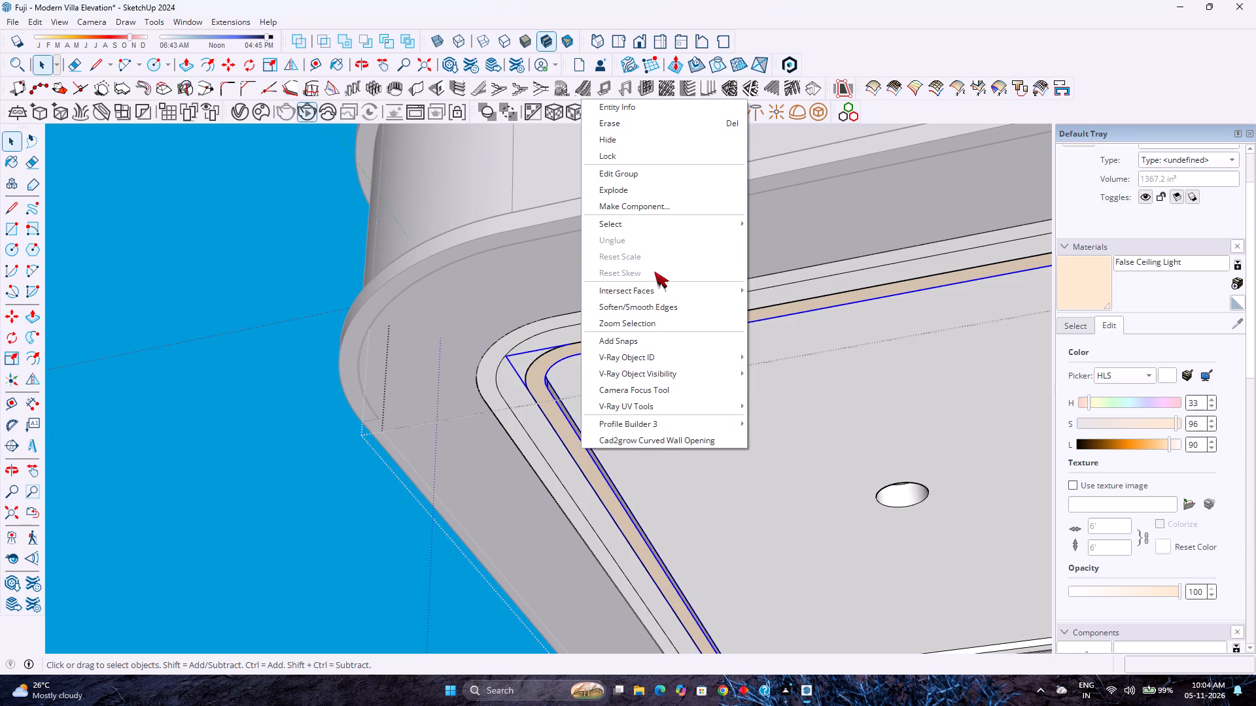
left_click(640, 139)
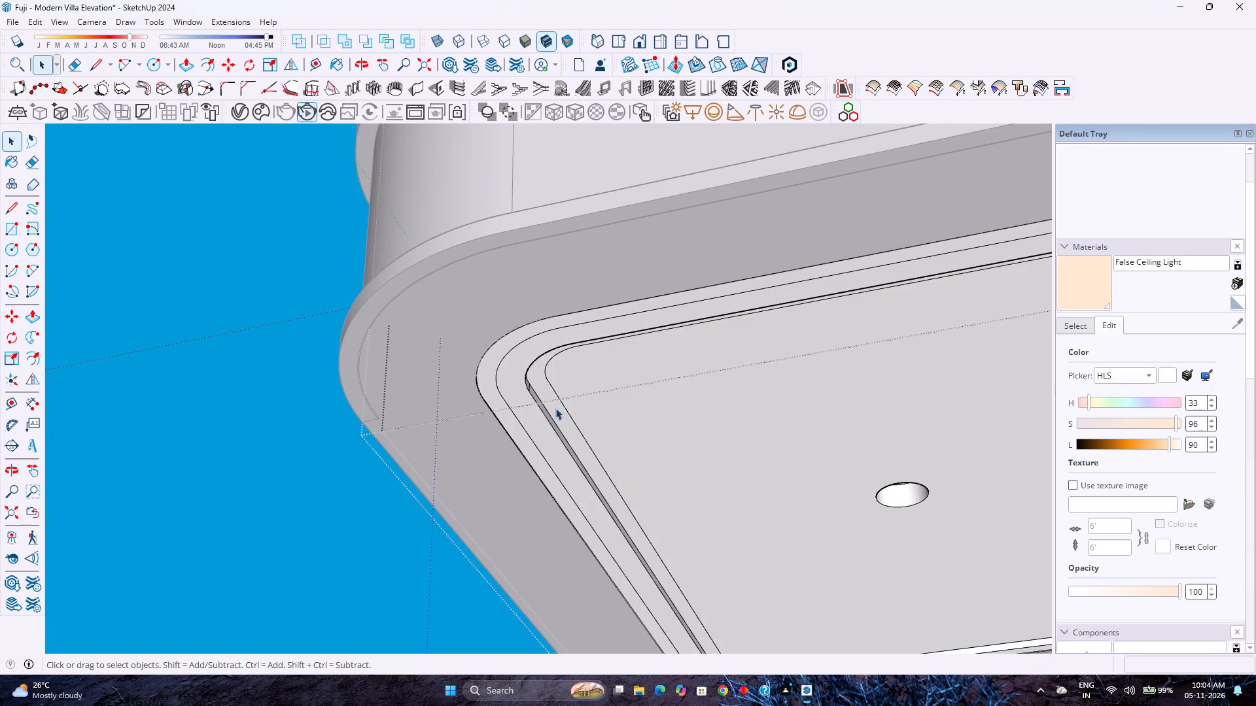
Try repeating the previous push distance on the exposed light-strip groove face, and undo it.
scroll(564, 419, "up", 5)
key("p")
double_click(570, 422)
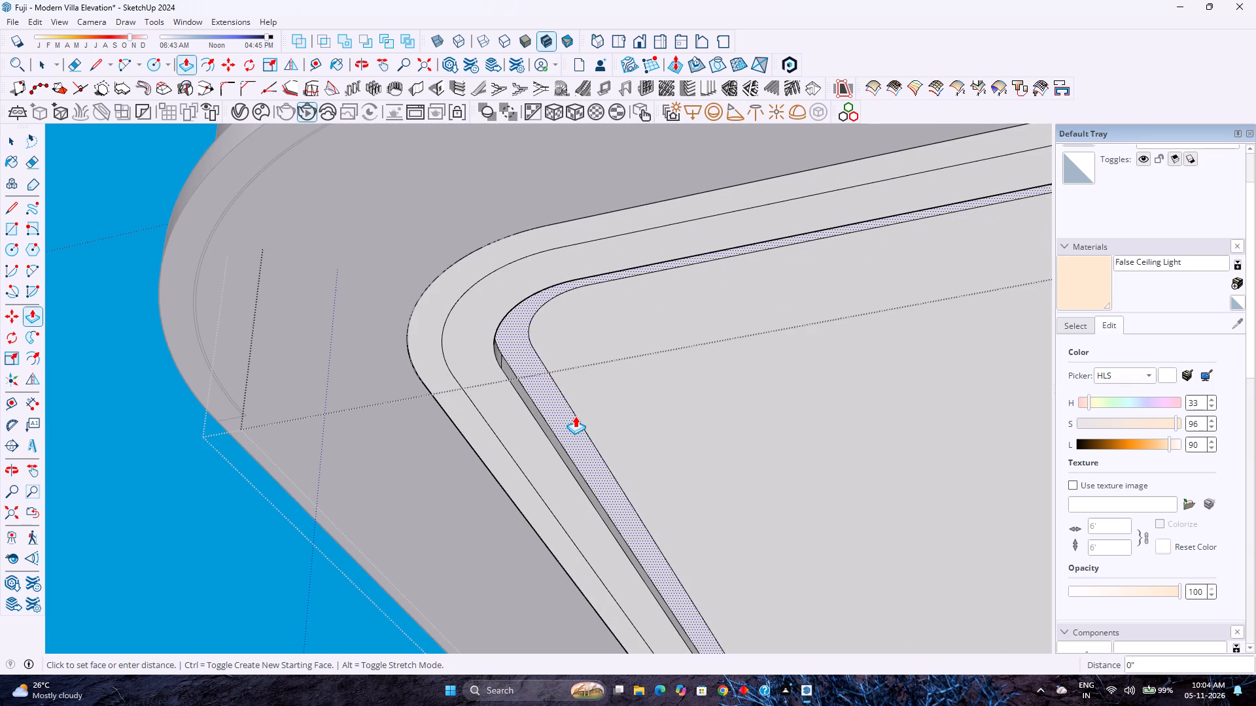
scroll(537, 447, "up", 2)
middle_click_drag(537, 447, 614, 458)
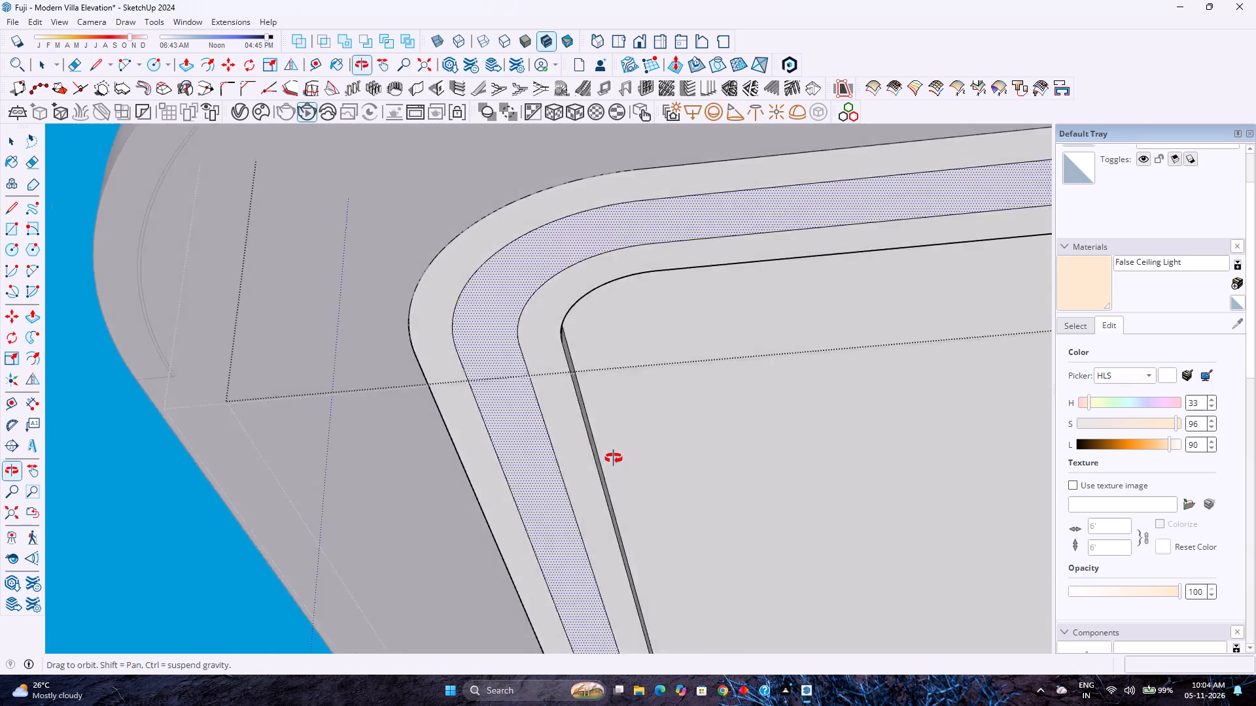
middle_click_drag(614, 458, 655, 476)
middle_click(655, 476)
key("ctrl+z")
Push the exposed light-strip groove face 1" deeper into the false ceiling.
scroll(578, 454, "up", 3)
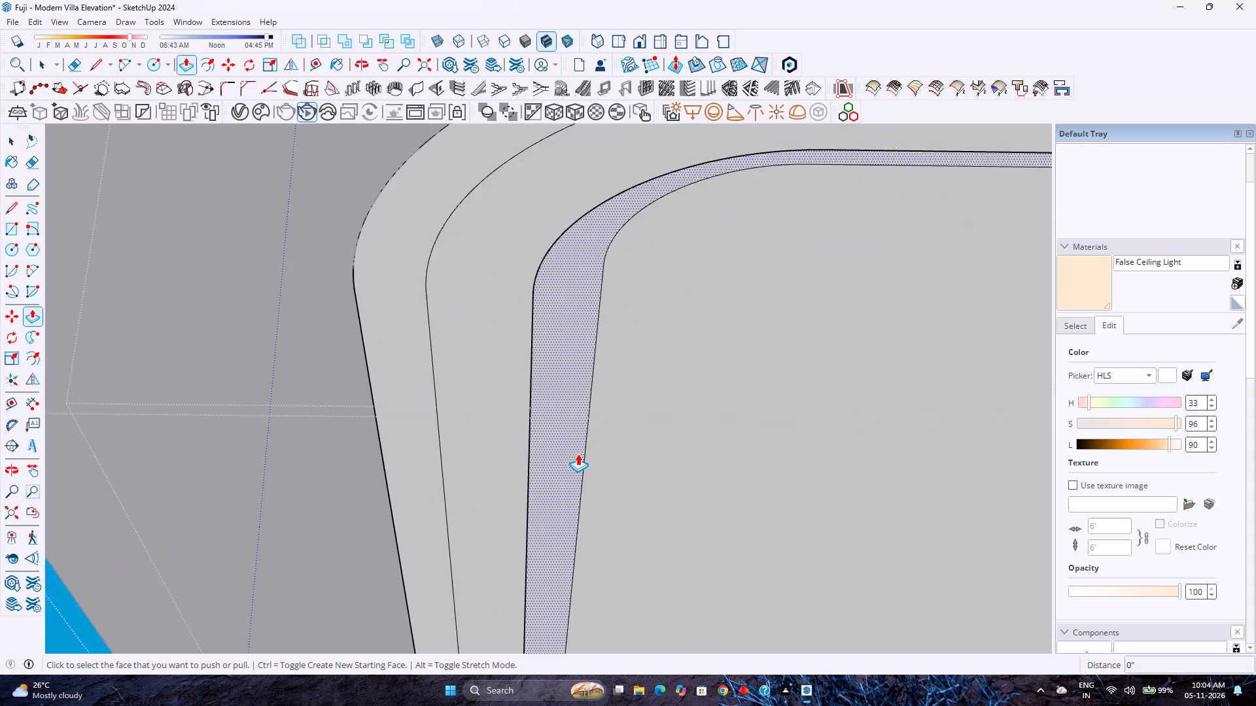
scroll(578, 454, "up", 3)
left_click(576, 454)
key("1")
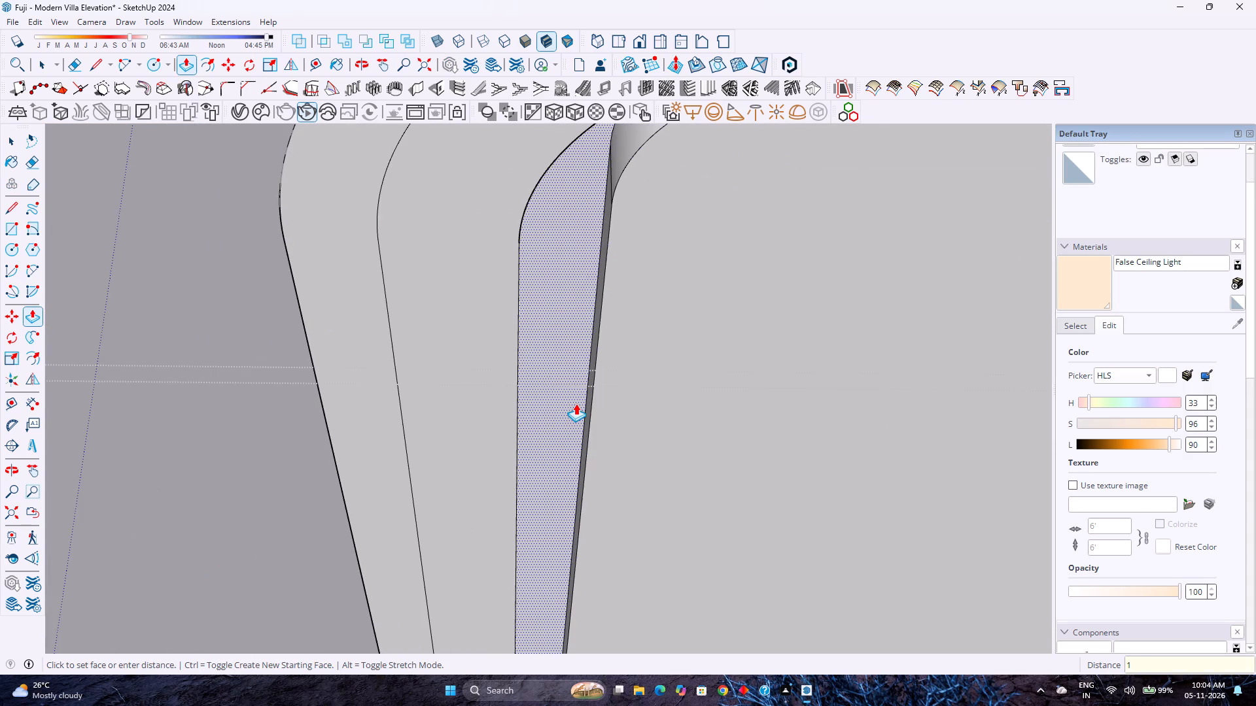
key("Return")
Push the rim band just outside the light-strip groove 1" deeper into the false ceiling.
scroll(480, 500, "down", 6)
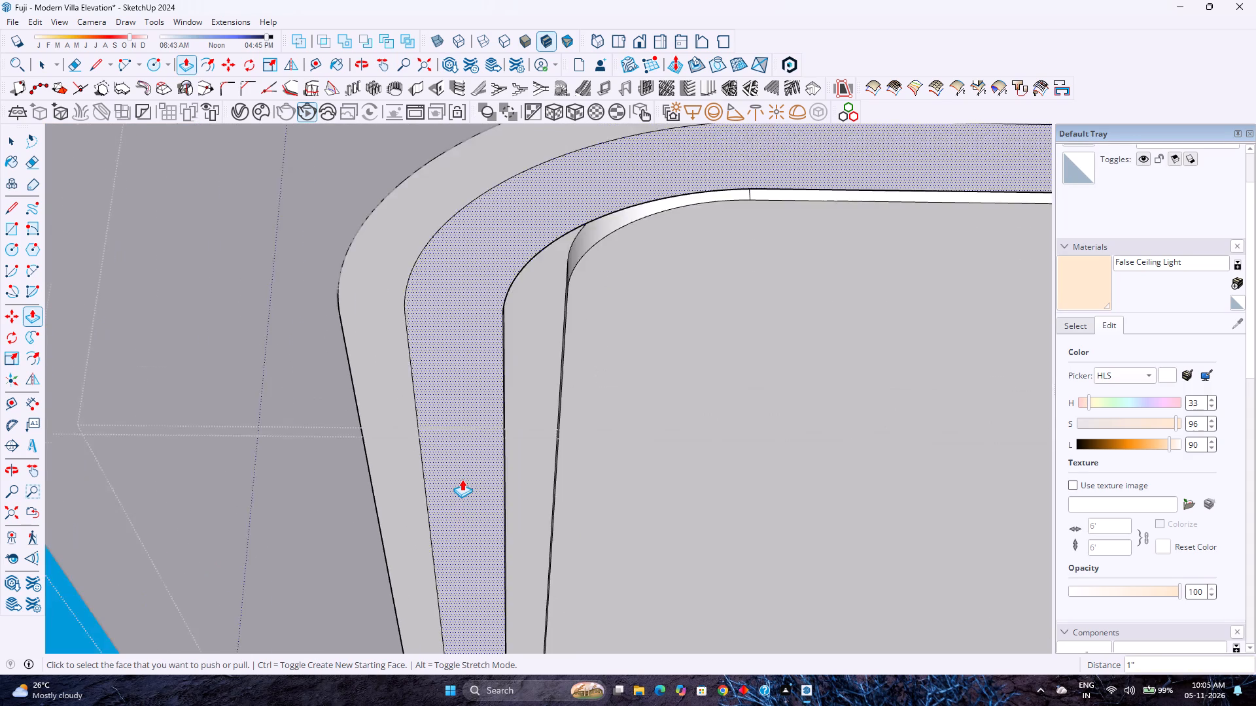
scroll(462, 479, "down", 3)
left_click(462, 479)
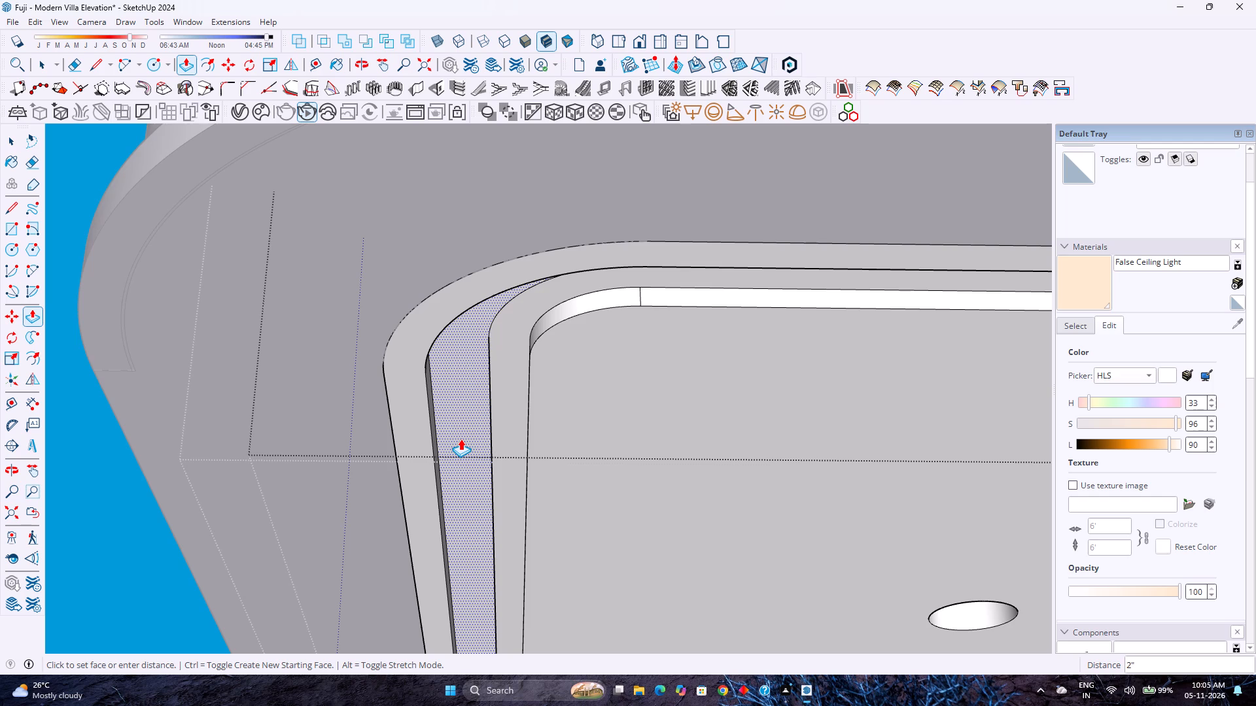
key("1")
key("Return")
Unhide the false ceiling's light strip and spotlights.
scroll(451, 446, "down", 5)
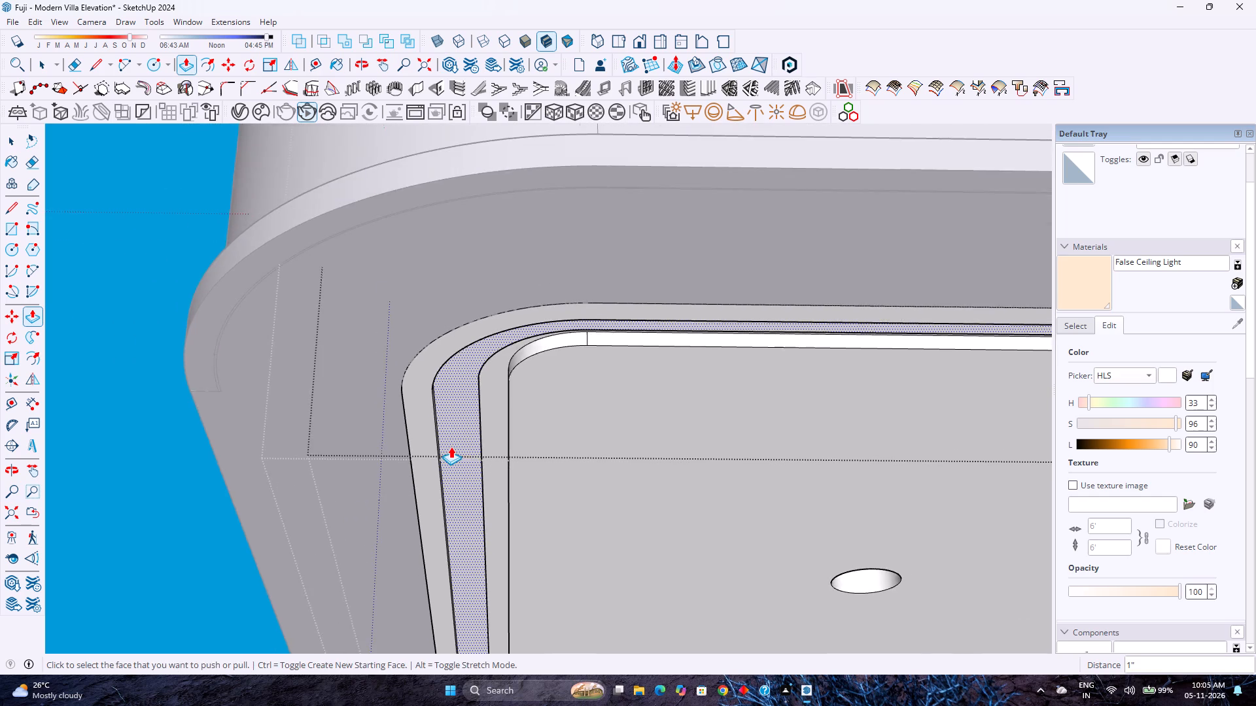
scroll(451, 446, "down", 2)
middle_click_drag(464, 446, 302, 507)
middle_click(302, 507)
scroll(444, 469, "down", 2)
middle_click_drag(444, 469, 527, 428)
middle_click(527, 427)
middle_click(528, 427)
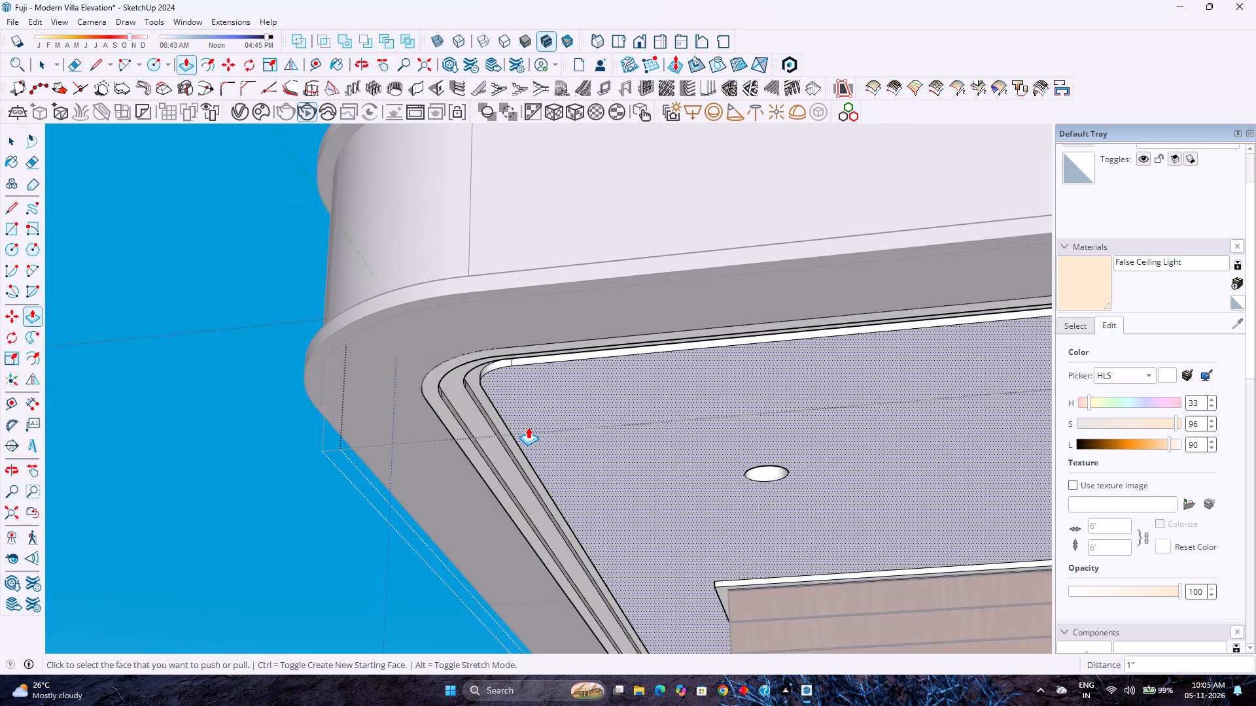
key("space")
left_click(38, 18)
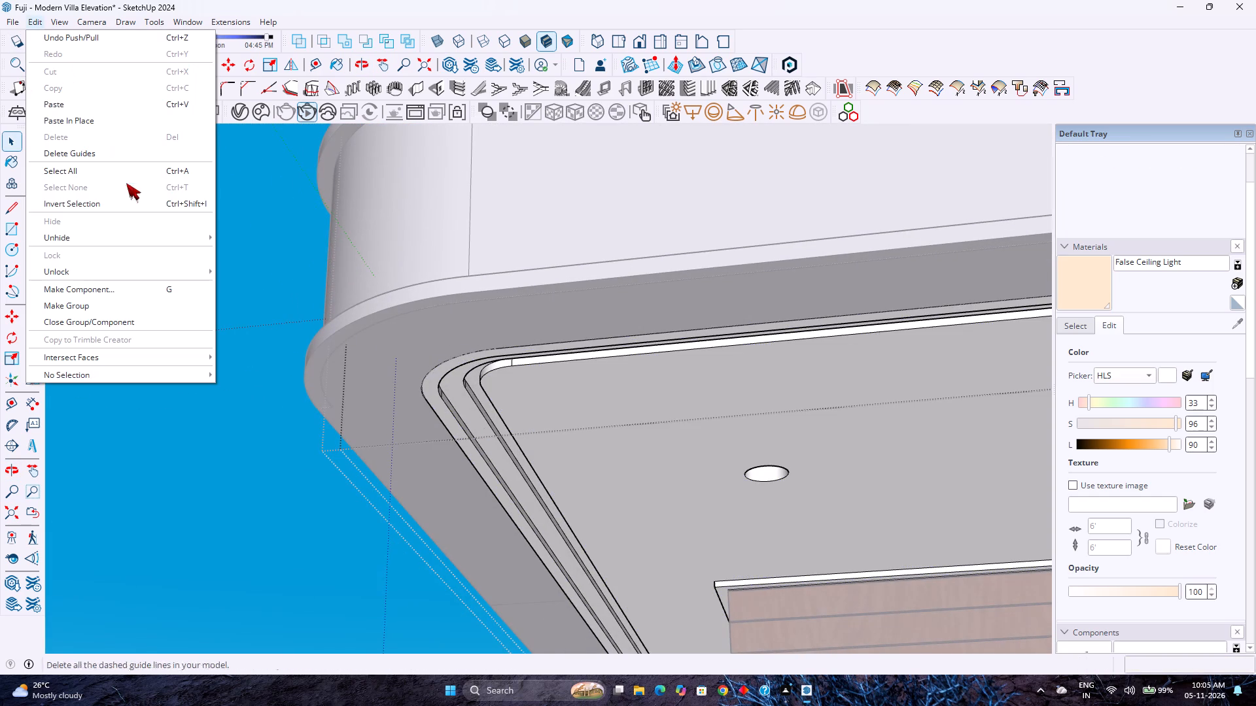
left_click(259, 267)
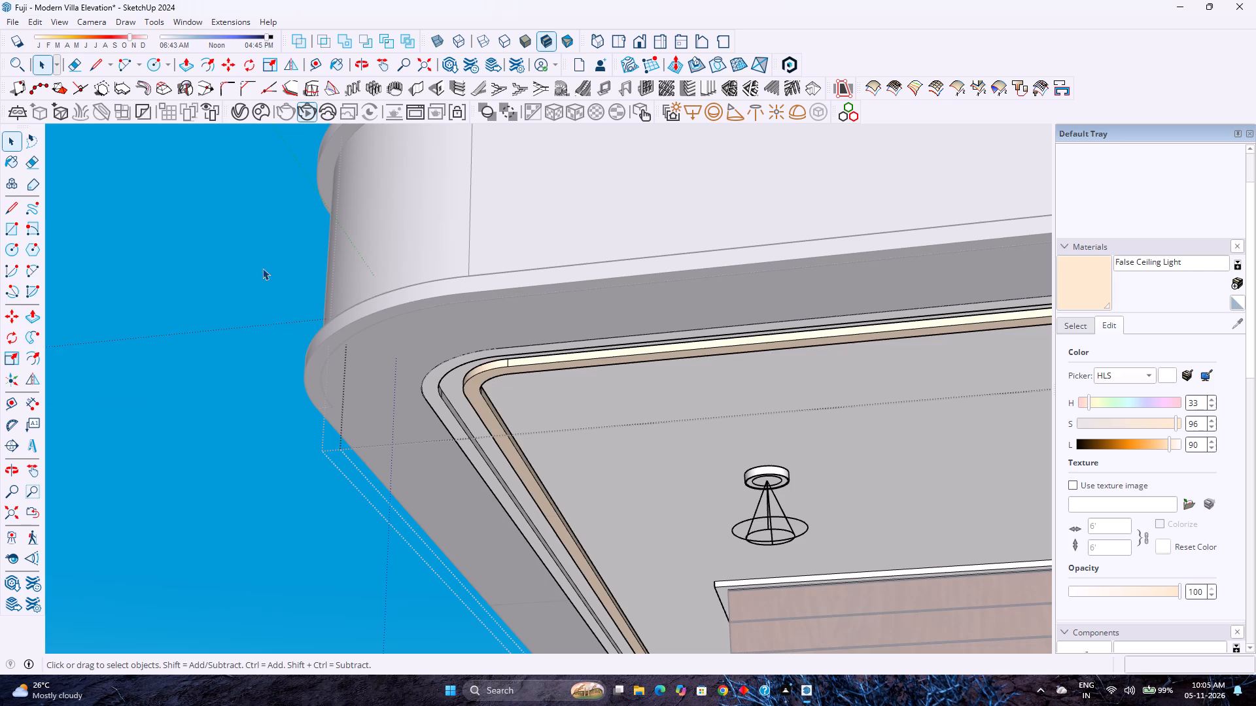
Move the light strip together with all instances of the spotlight 1" up along the blue axis into their recesses.
left_click(484, 377)
left_click(484, 377)
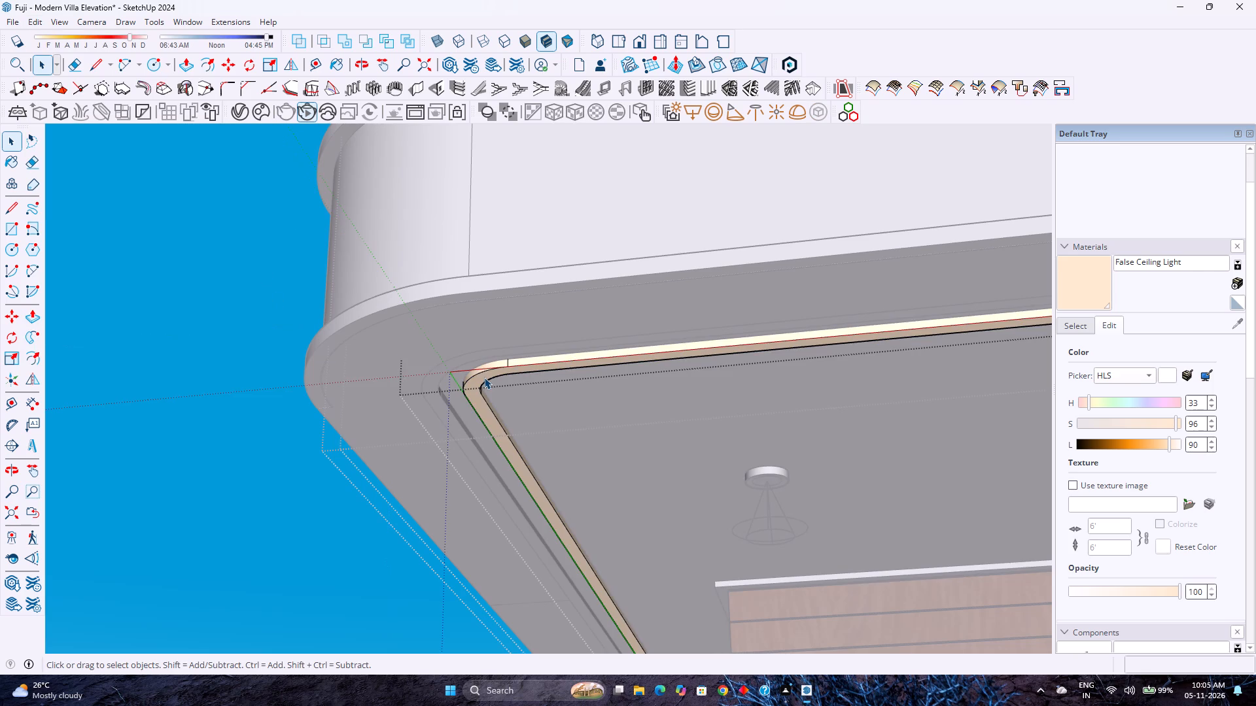
left_click(484, 377)
key("Escape")
left_click(484, 377)
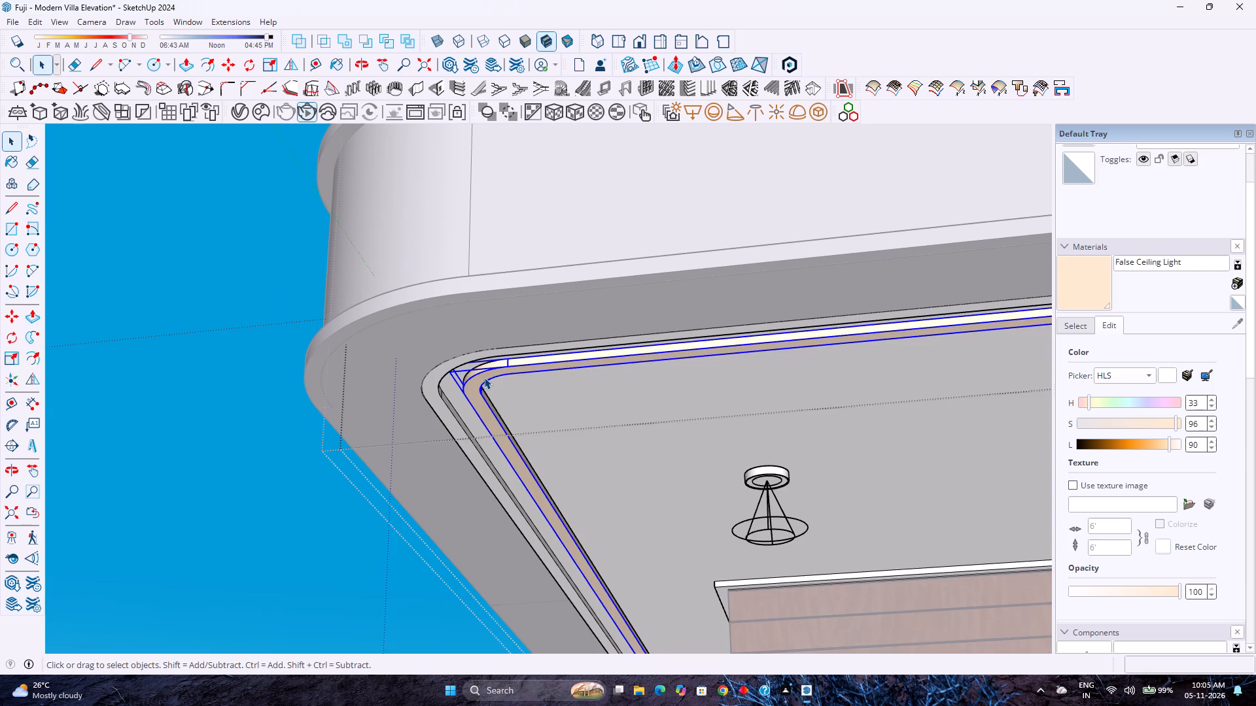
left_click(758, 475, "ctrl")
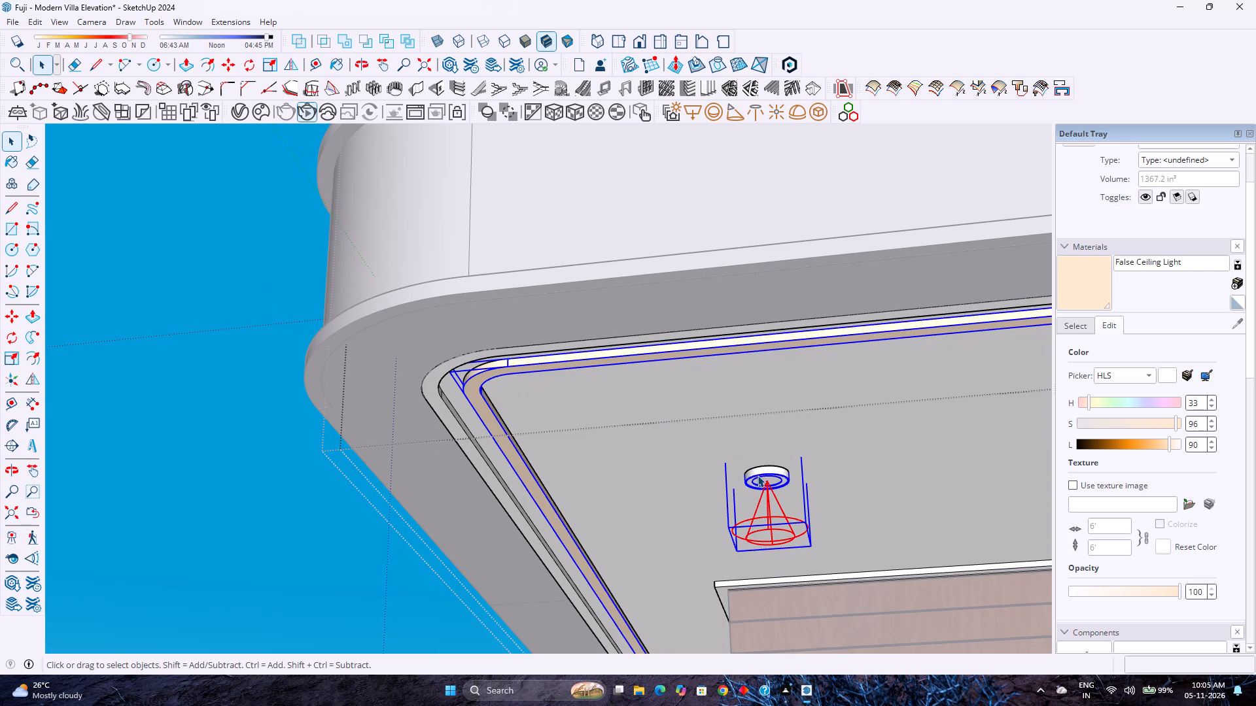
right_click(758, 475)
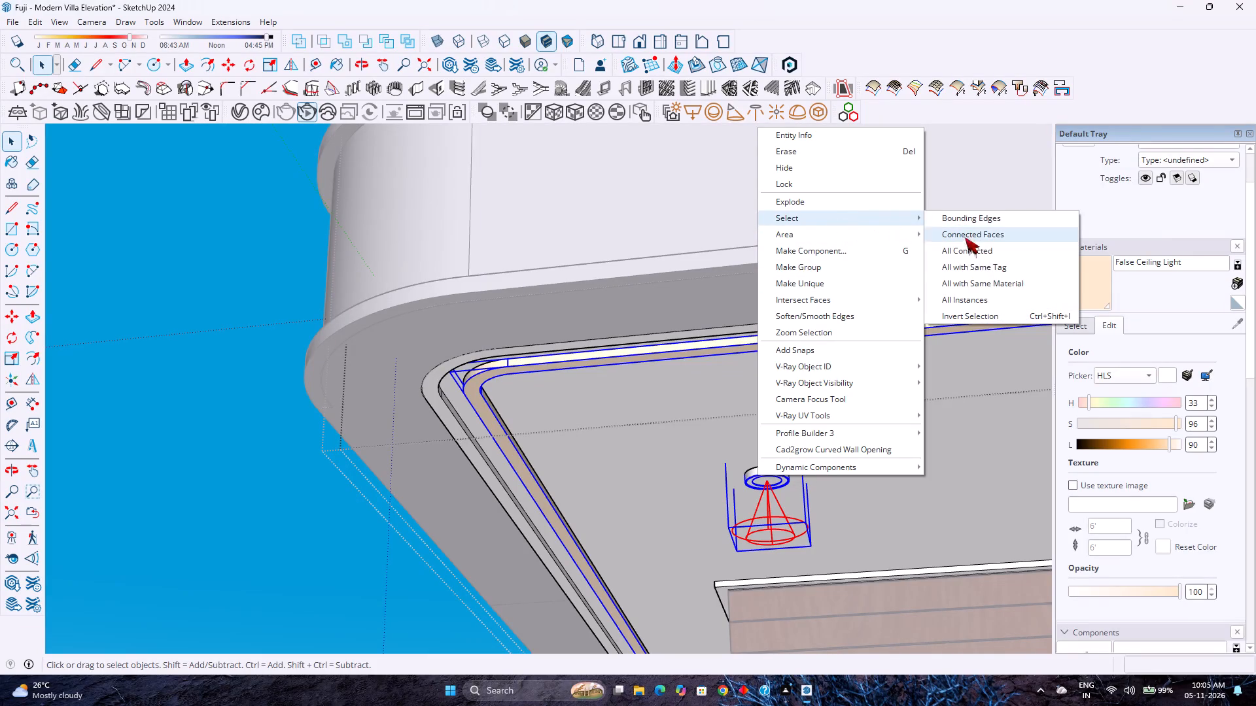
left_click(981, 301)
scroll(580, 420, "down", 2)
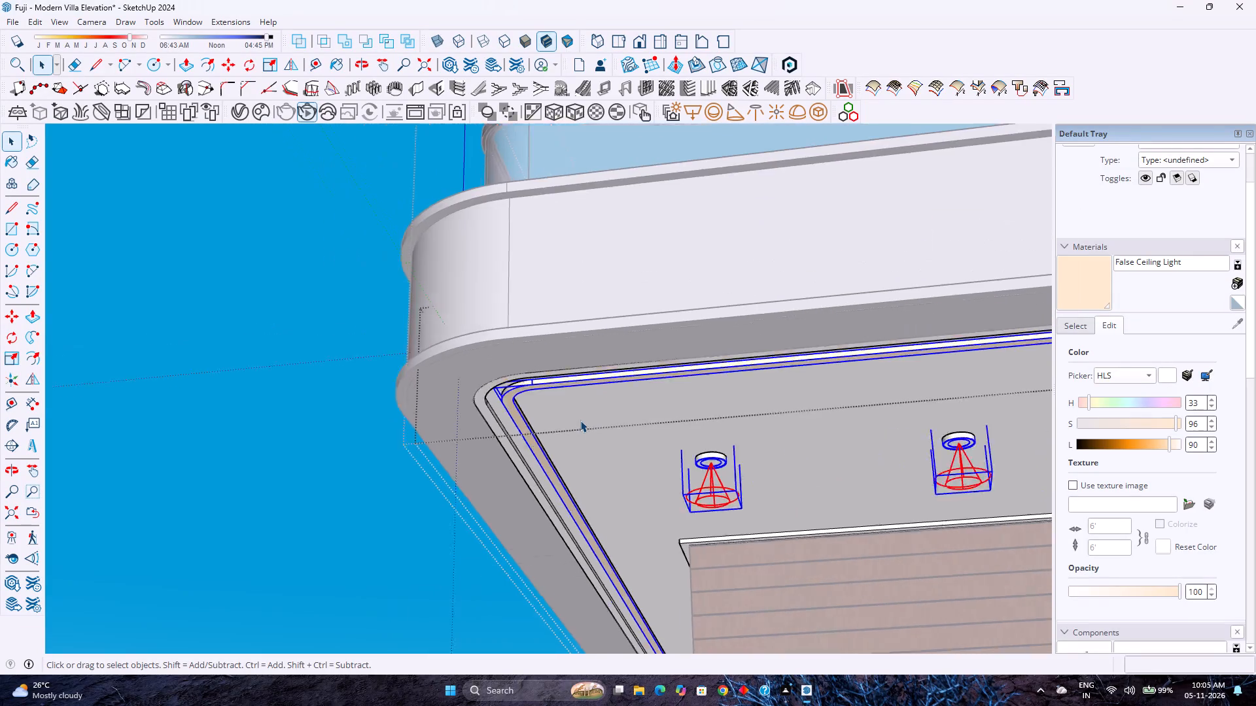
scroll(580, 420, "down", 5)
key("m")
scroll(544, 415, "up", 5)
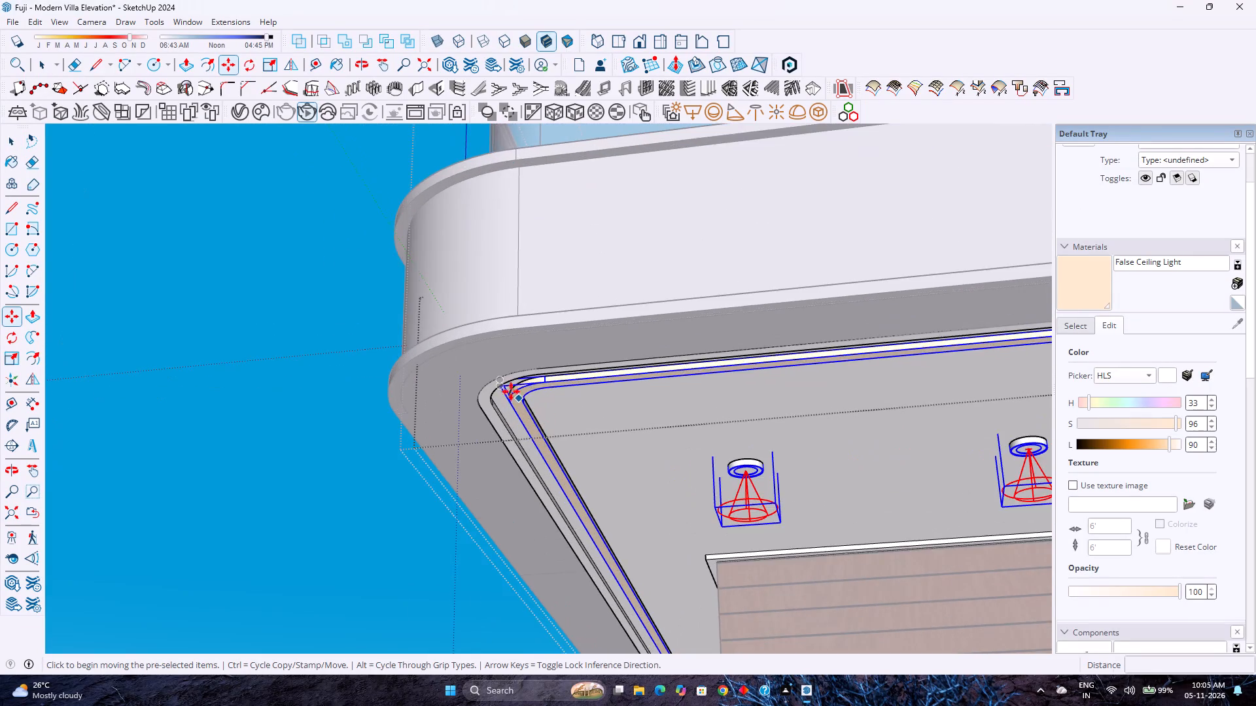
scroll(511, 392, "up", 15)
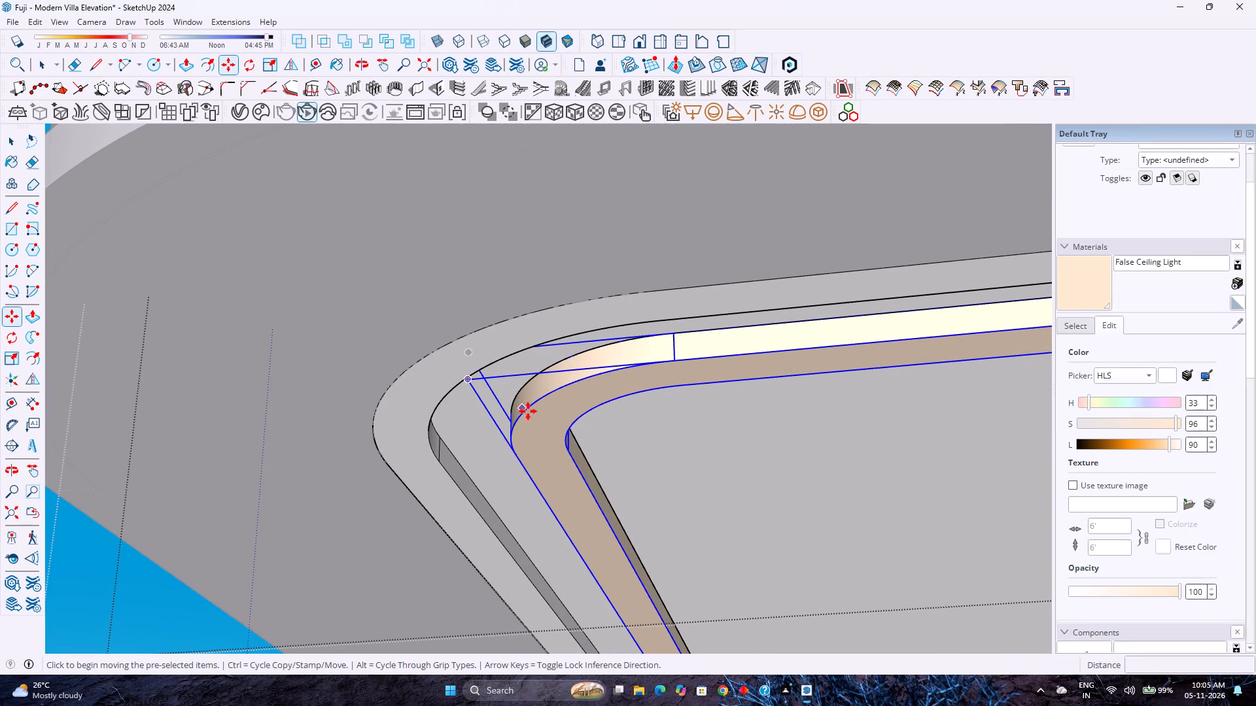
left_click(564, 439)
key("Up")
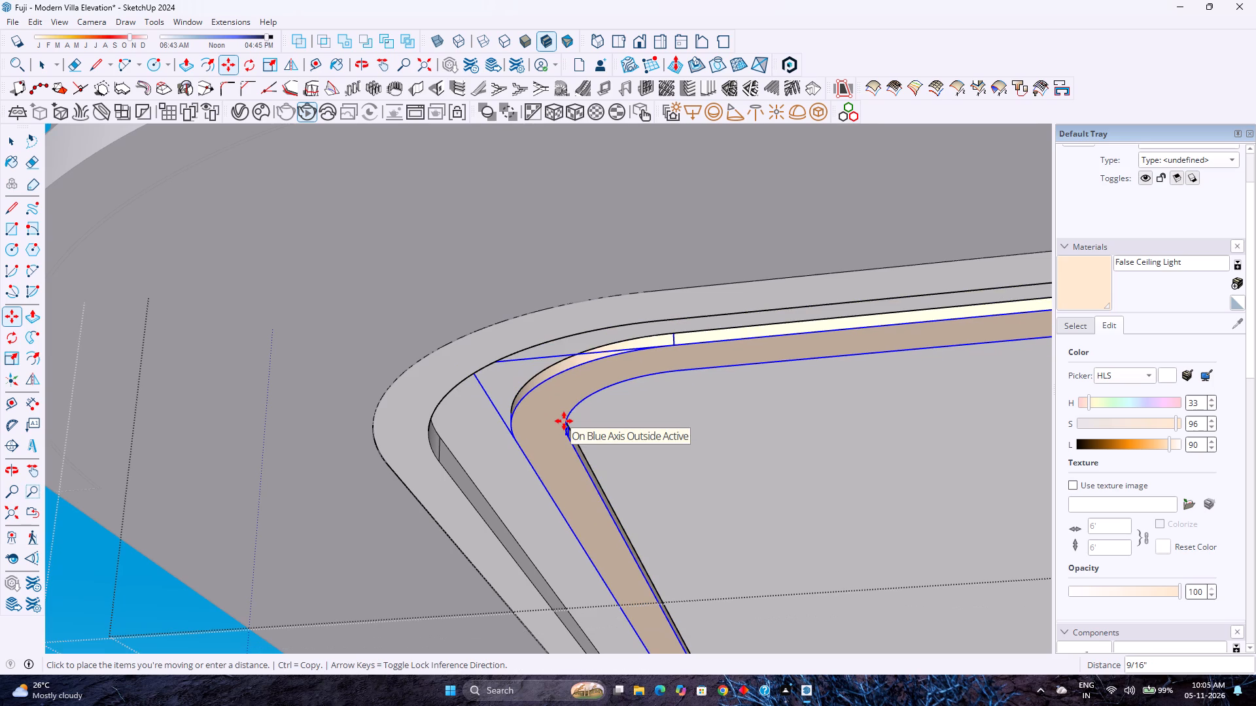
key("1")
key("Return")
scroll(563, 421, "down", 10)
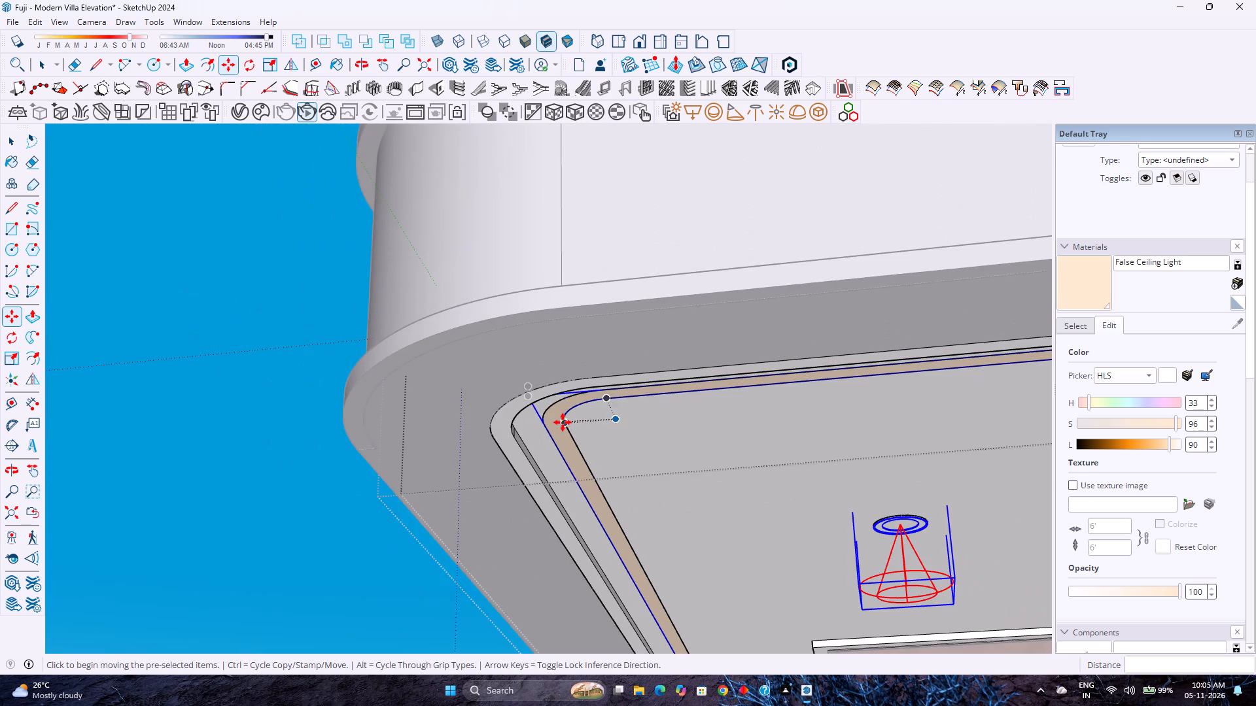
key("space")
scroll(563, 422, "down", 6)
key("Escape")
Close the false ceiling group and save the villa model.
scroll(562, 422, "down", 9)
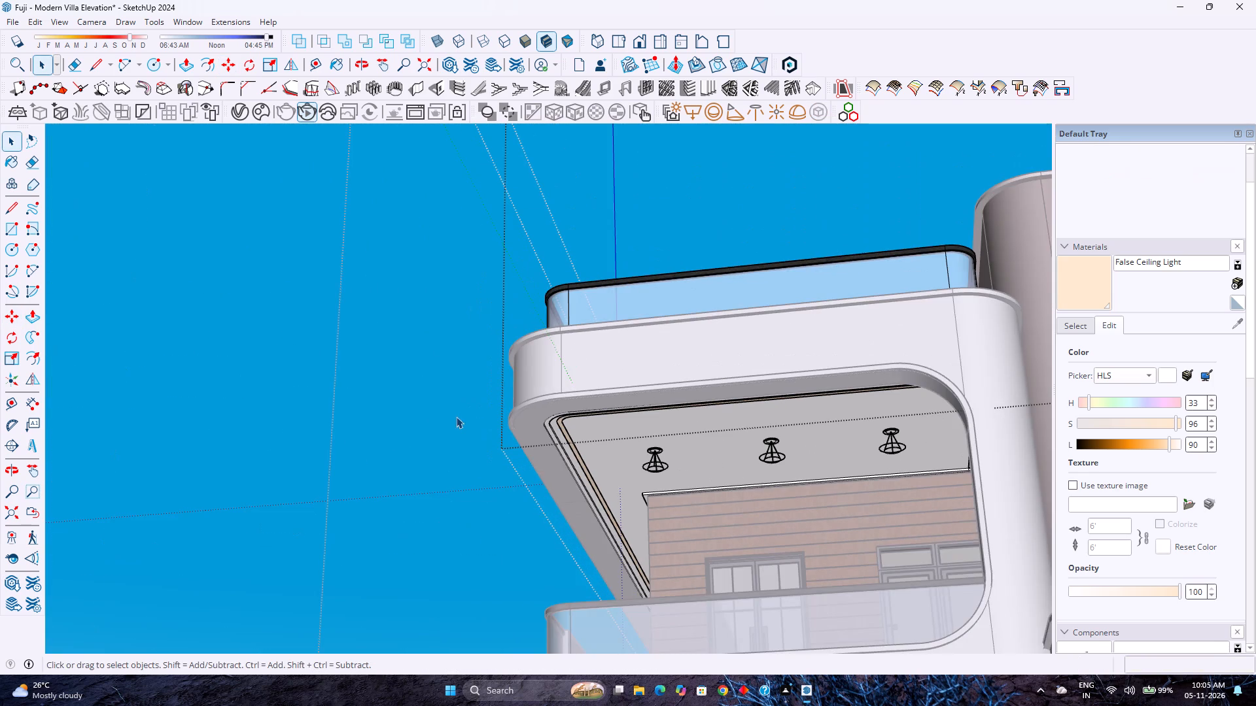
left_click(456, 416)
scroll(455, 413, "down", 9)
middle_click_drag(461, 418, 598, 435)
middle_click(598, 435)
key("ctrl+s")
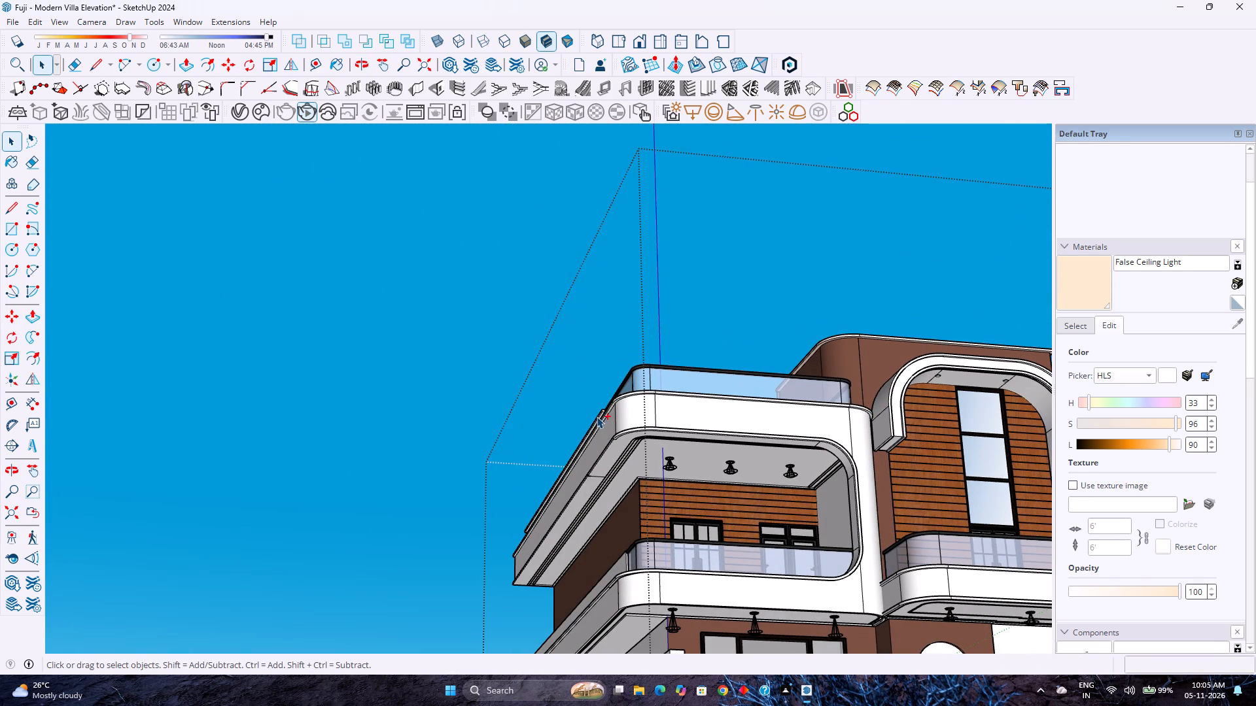
Examine the whole villa from below and from the front, checking the balcony ceilings and spotlights.
scroll(589, 415, "down", 3)
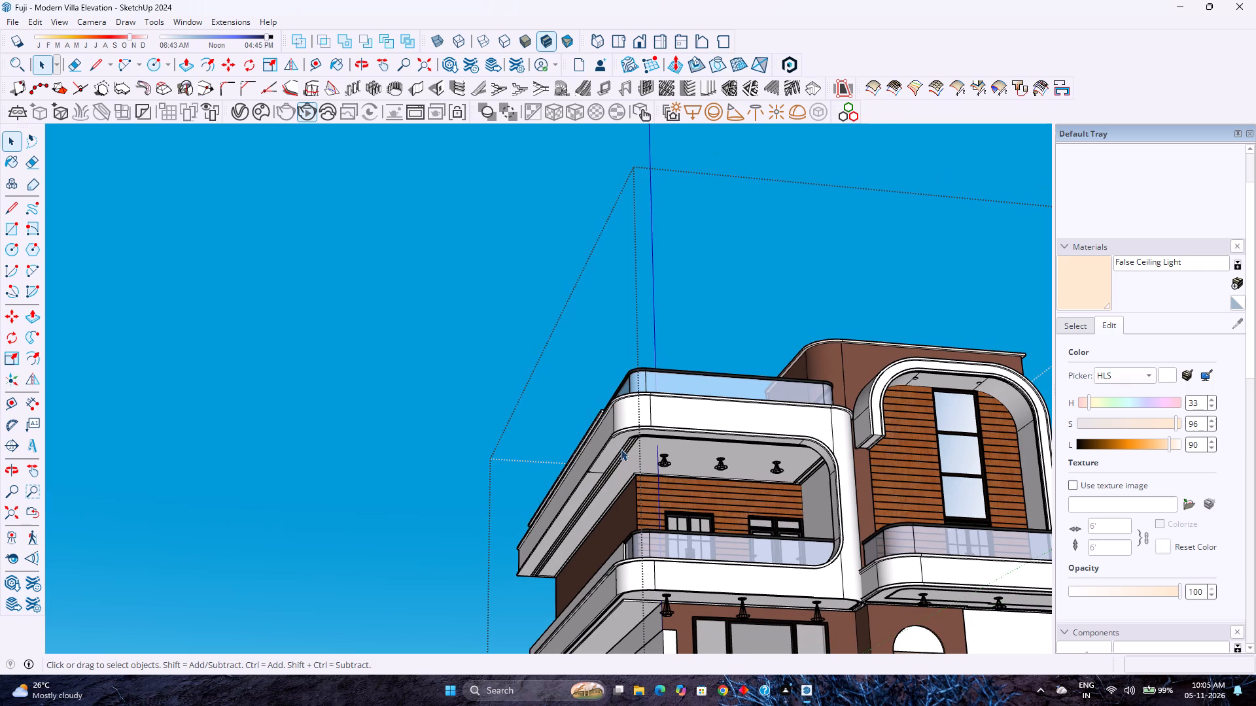
scroll(644, 458, "down", 6)
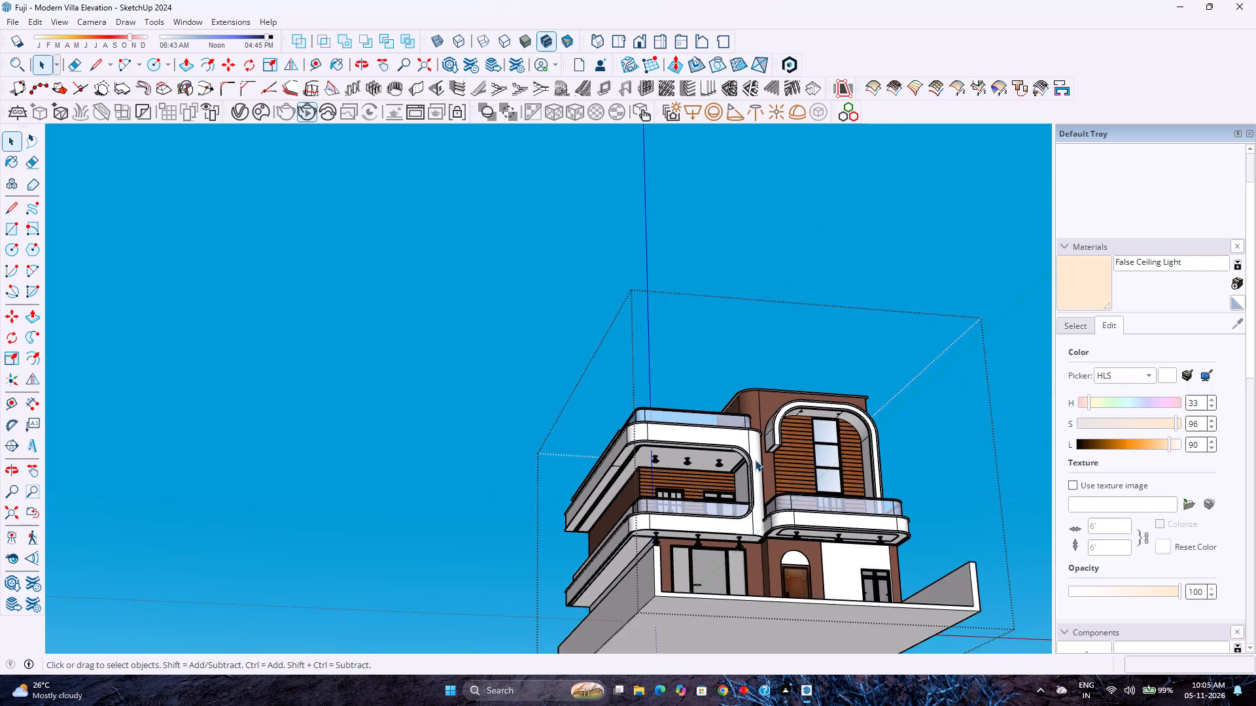
scroll(801, 460, "down", 5)
scroll(881, 572, "up", 1)
middle_click(851, 533)
middle_click(850, 533)
middle_click_drag(847, 533, 691, 506)
middle_click(691, 506)
scroll(690, 505, "up", 1)
scroll(689, 500, "down", 3)
middle_click_drag(549, 463, 650, 588)
scroll(386, 411, "up", 2)
scroll(440, 417, "up", 7)
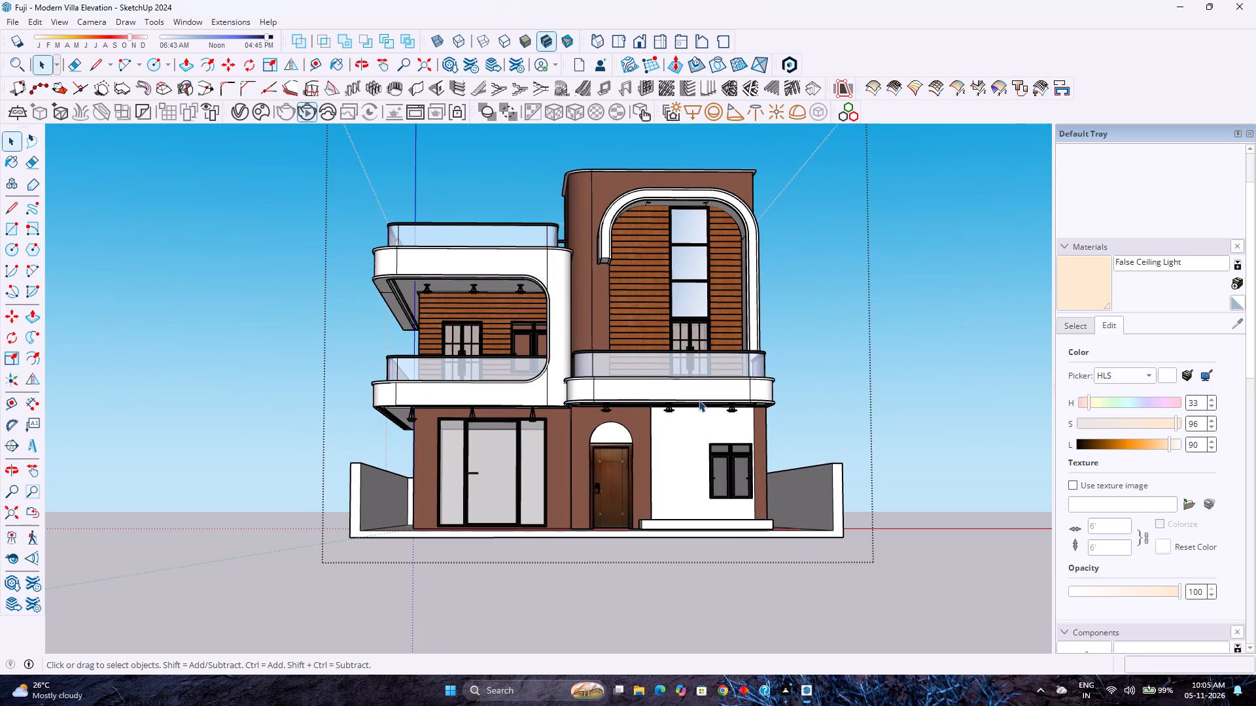
Save the villa model again with the front elevation in view.
key("ctrl+s")
scroll(682, 402, "down", 3)
scroll(682, 402, "up", 3)
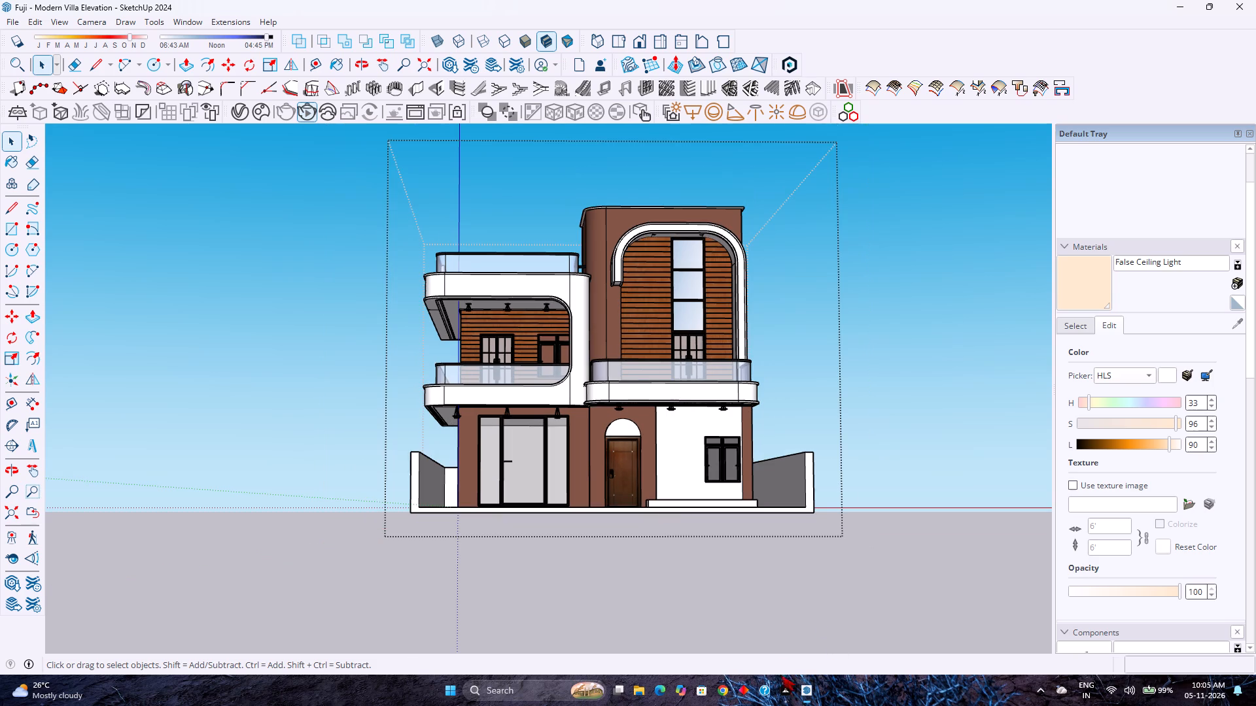
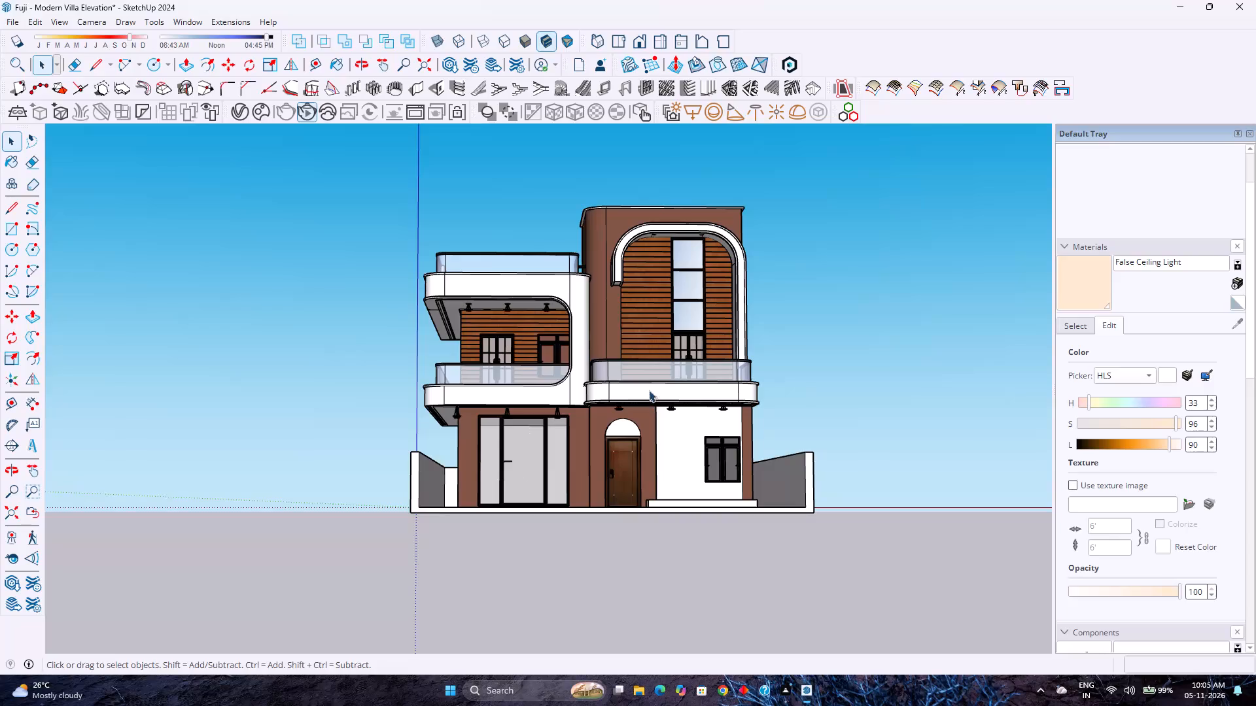
Examine the villa's front elevation from several angles, checking the balconies, ceilings and window openings.
scroll(446, 251, "up", 2)
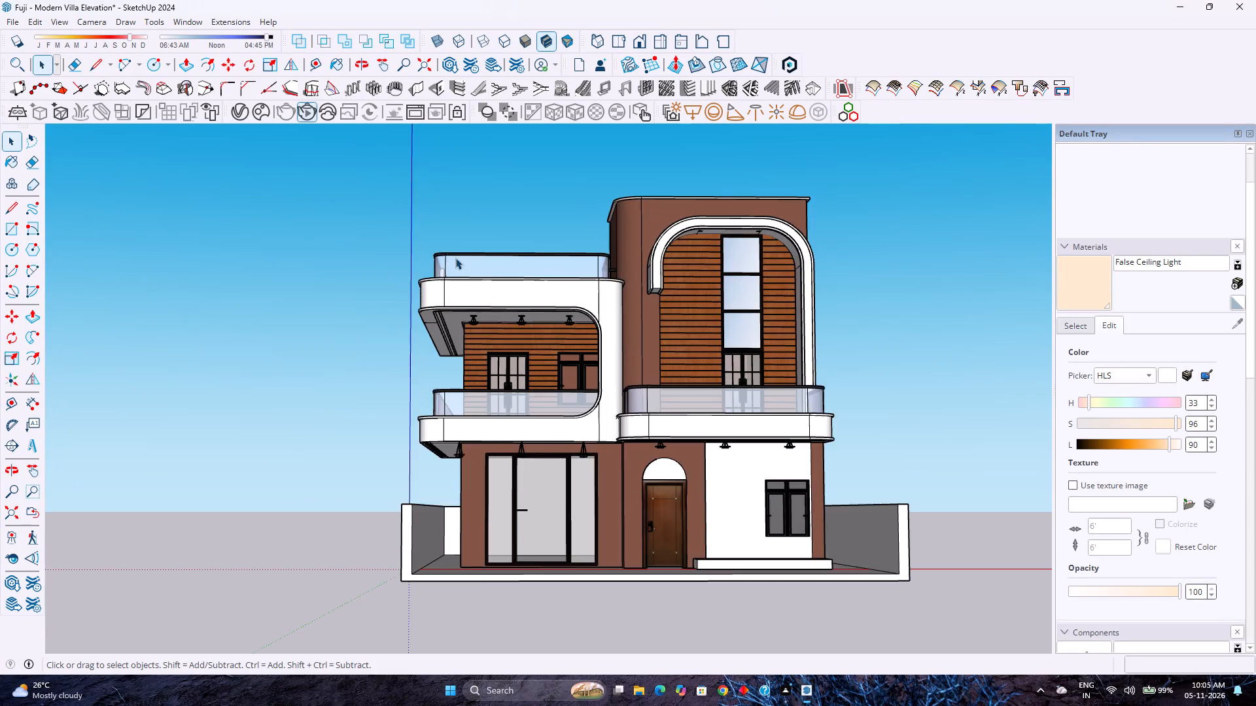
scroll(455, 258, "up", 3)
scroll(523, 297, "down", 1)
scroll(581, 322, "up", 2)
middle_click_drag(581, 322, 667, 313)
middle_click(667, 313)
middle_click(667, 313)
middle_click(667, 313)
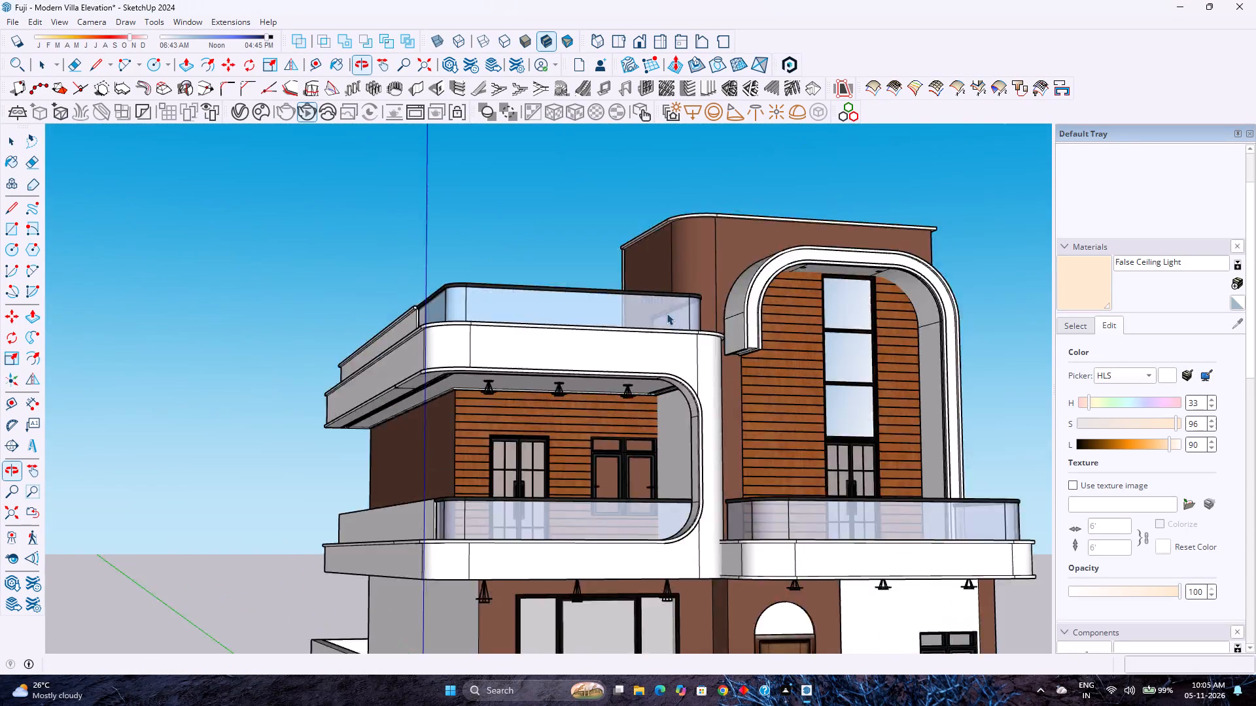
middle_click(667, 313)
scroll(658, 307, "down", 8)
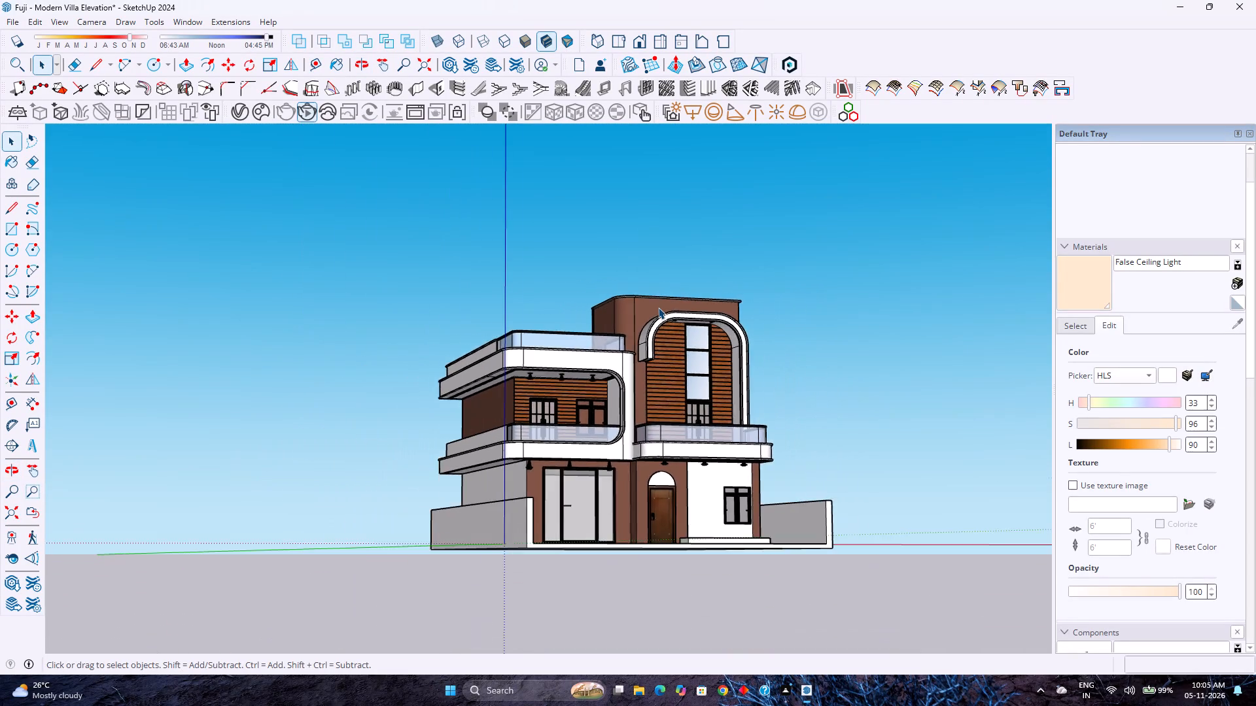
scroll(658, 307, "down", 2)
middle_click_drag(694, 372, 488, 437)
middle_click(488, 437)
scroll(546, 446, "up", 5)
middle_click_drag(546, 446, 760, 439)
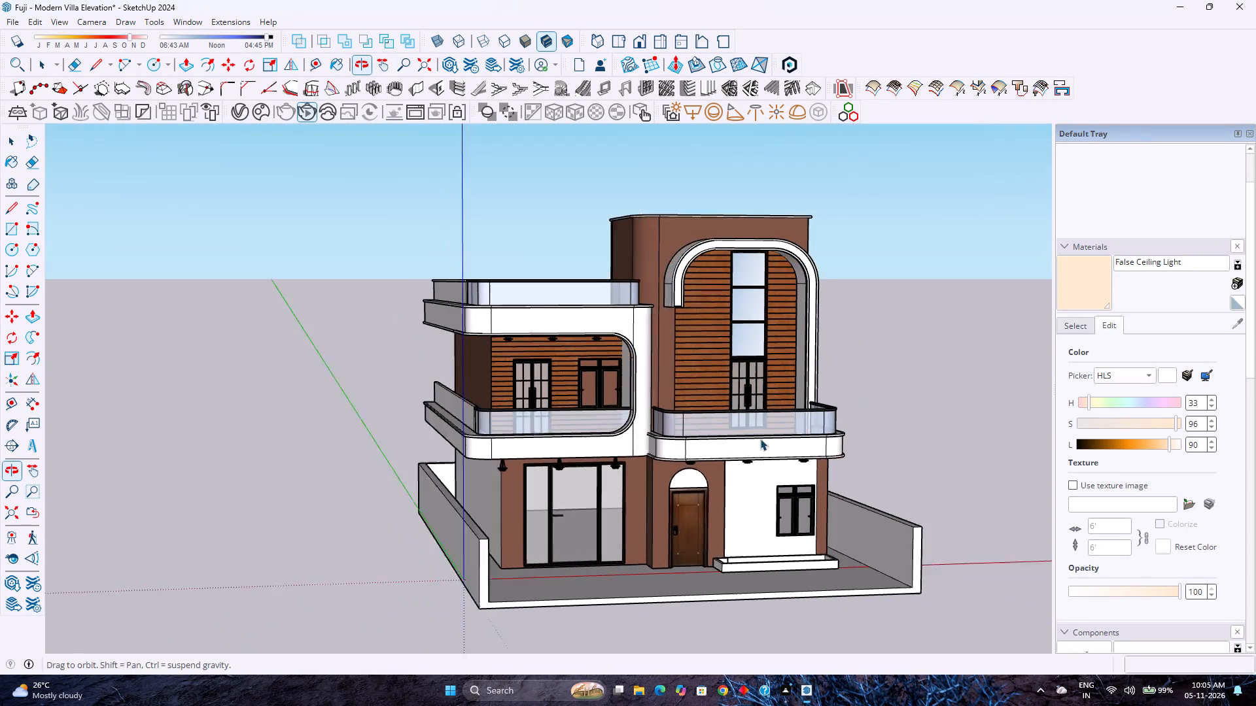
middle_click_drag(760, 439, 751, 439)
middle_click_drag(763, 439, 780, 439)
scroll(716, 409, "down", 2)
Place a section plane on the villa's rear wall, keeping the default name and symbol.
middle_click_drag(646, 389, 1172, 522)
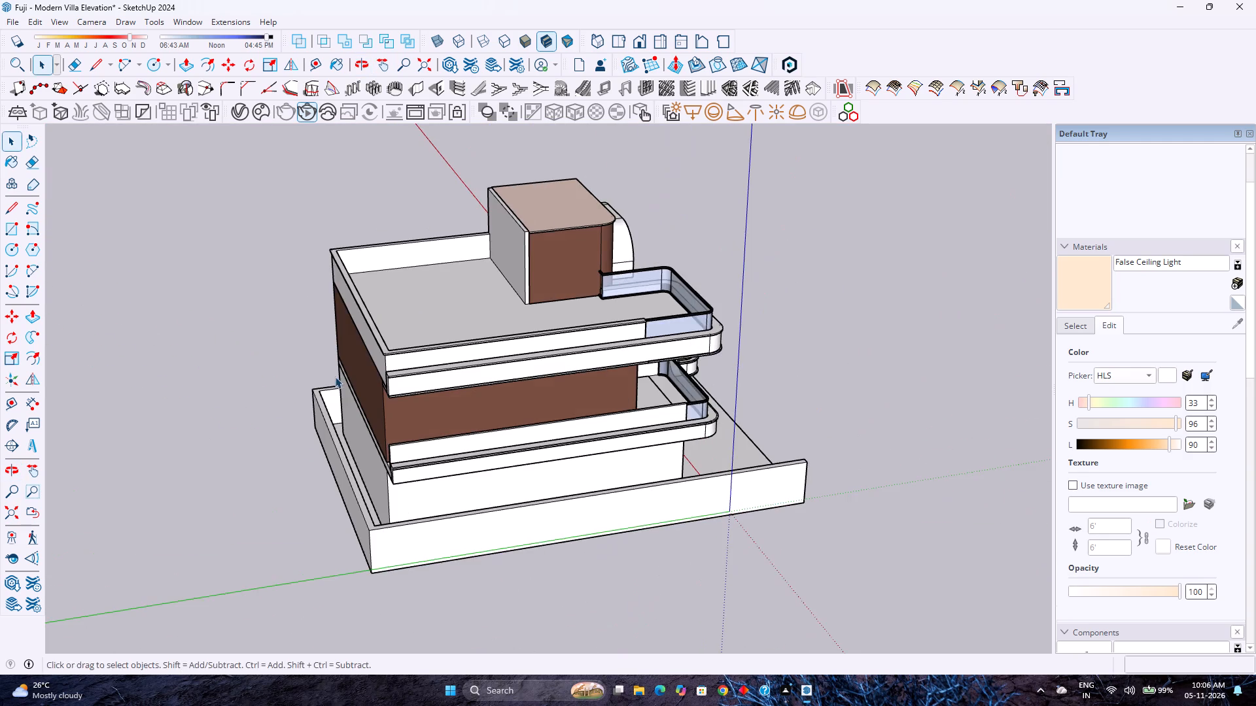
middle_click_drag(335, 378, 620, 351)
middle_click_drag(613, 351, 572, 350)
middle_click(572, 350)
middle_click(571, 350)
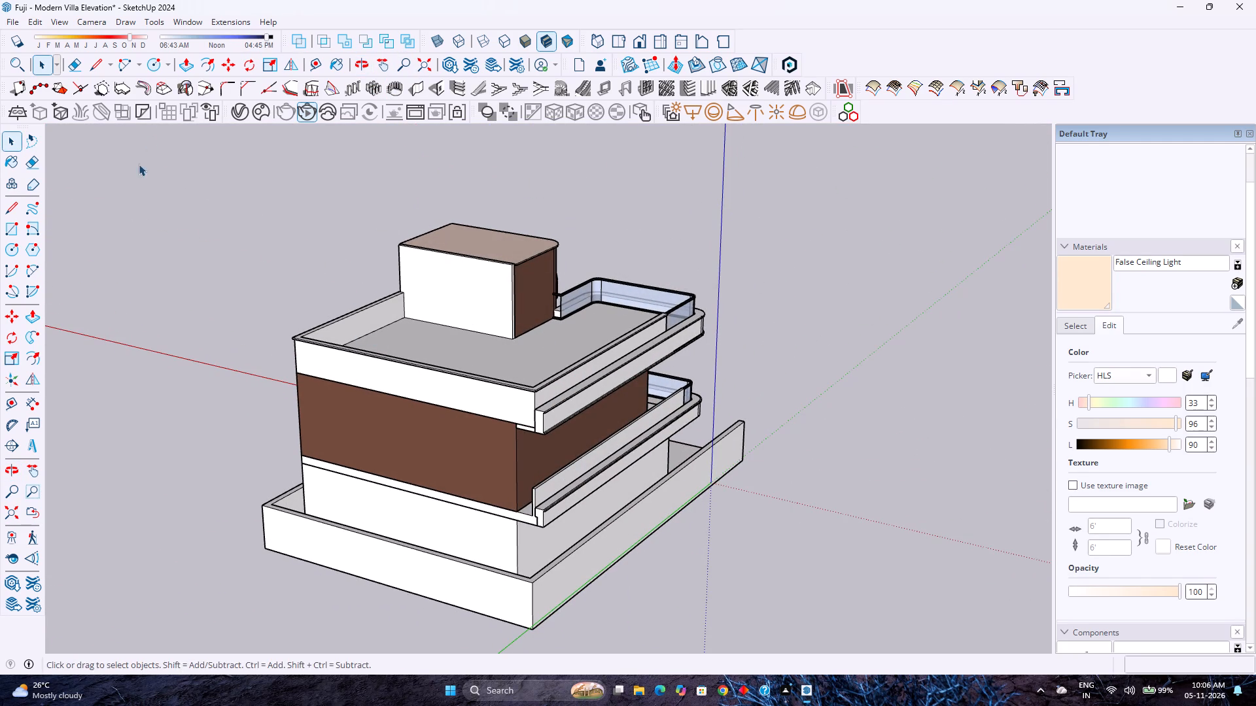
left_click(9, 453)
left_click(309, 473)
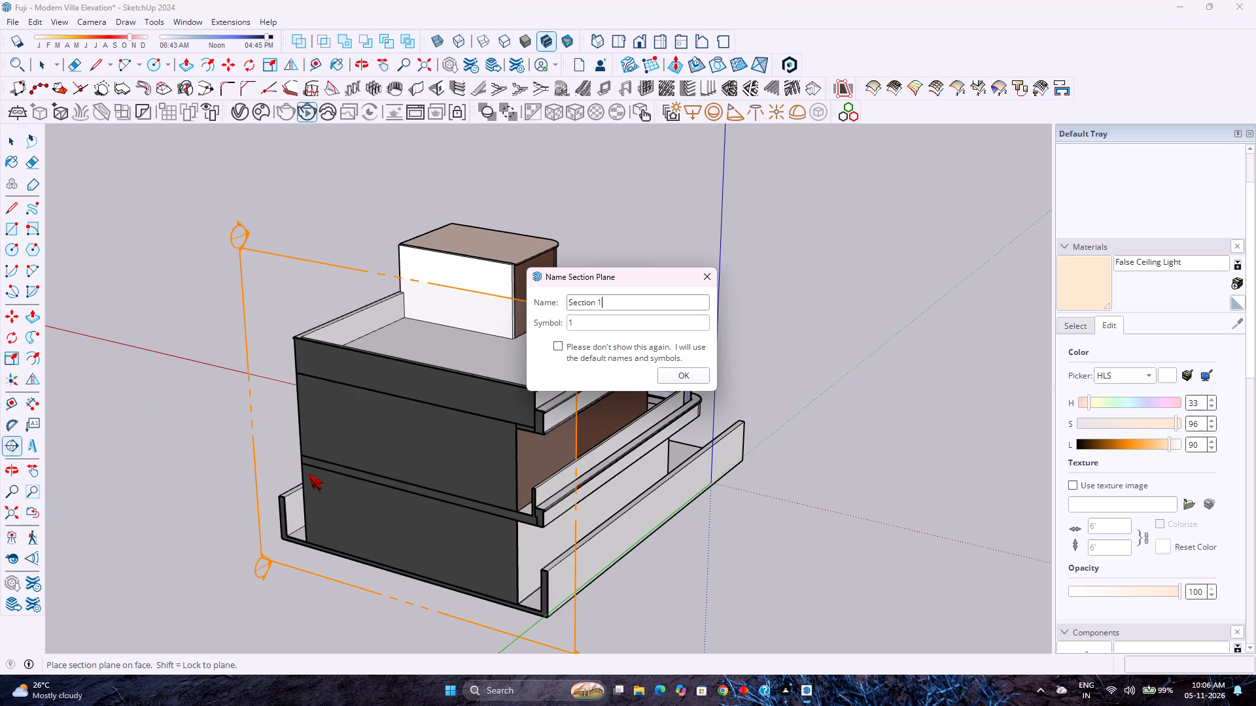
left_click(693, 379)
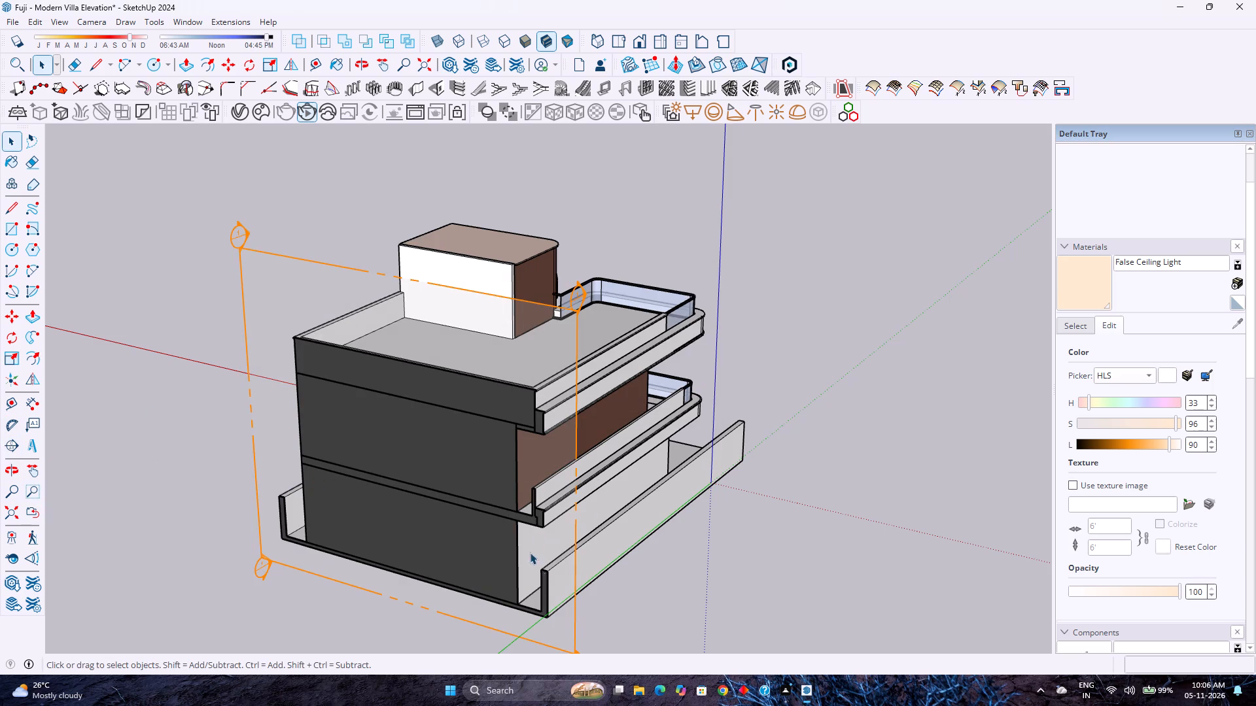
Move the section plane about 26' inward from the rear wall along the green axis, cutting through the rooms on both floors.
left_click(571, 607)
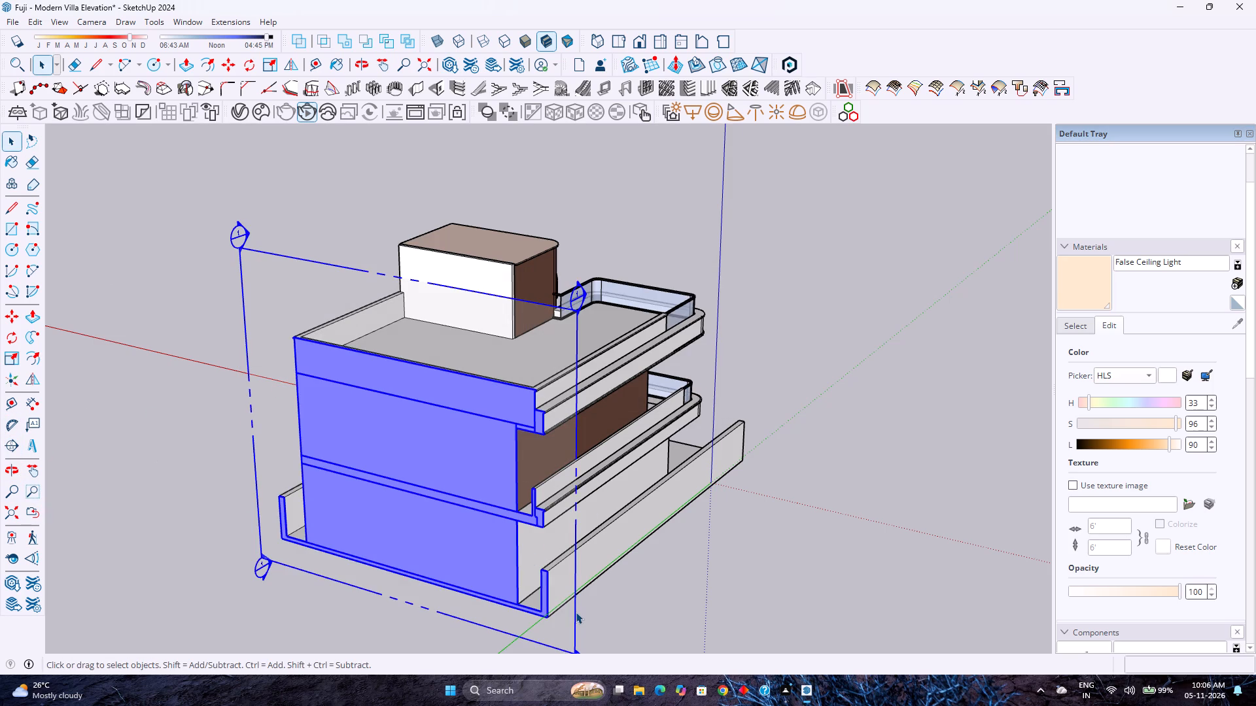
left_click(576, 612)
key("m")
scroll(585, 577, "down", 4)
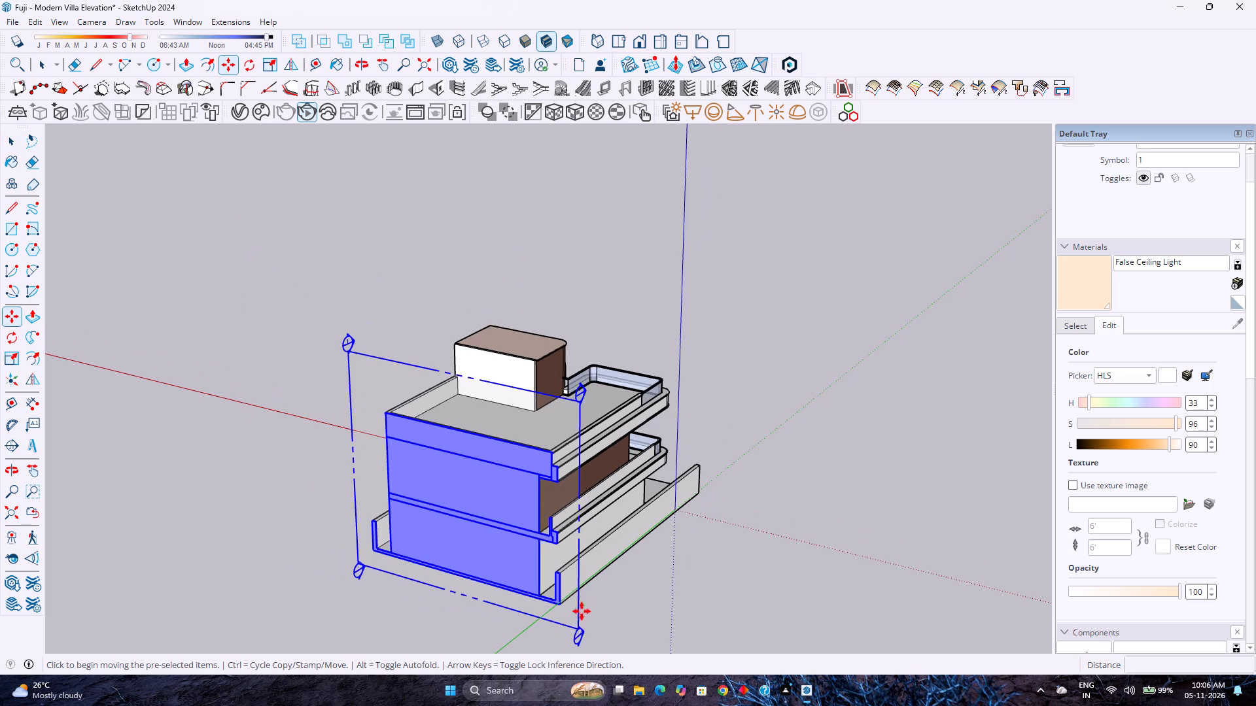
left_click(575, 633)
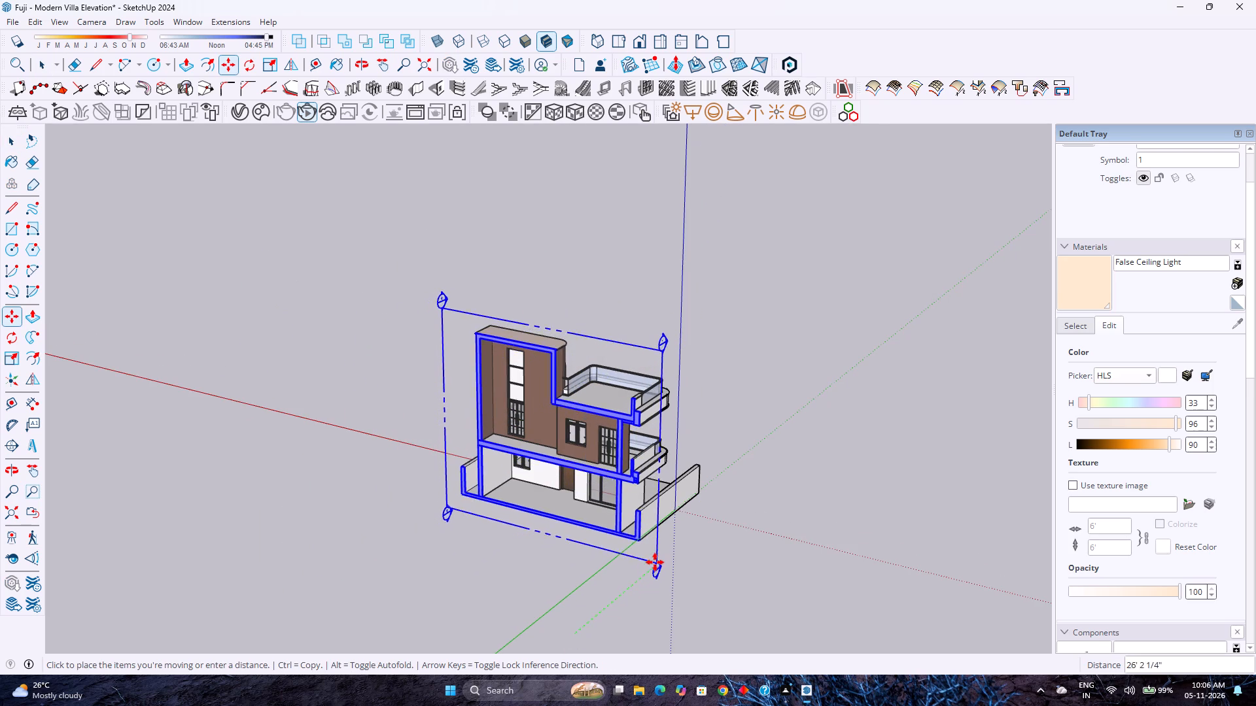
left_click(660, 555)
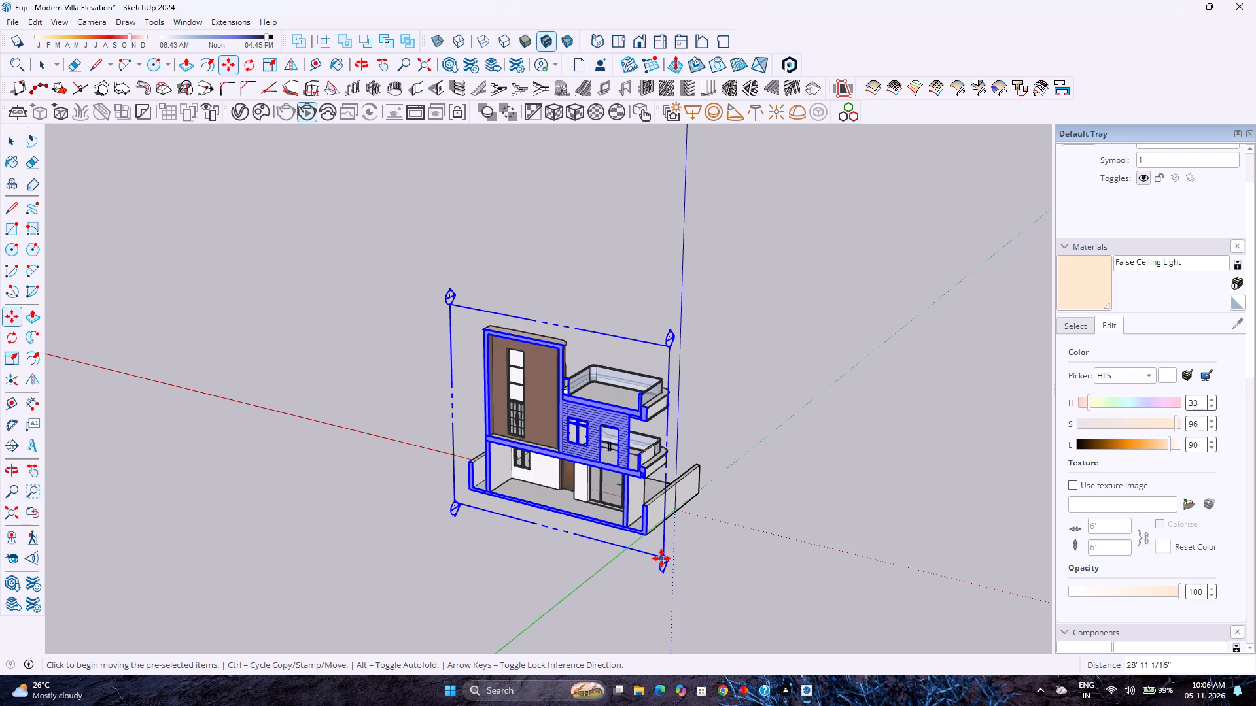
left_click(663, 557)
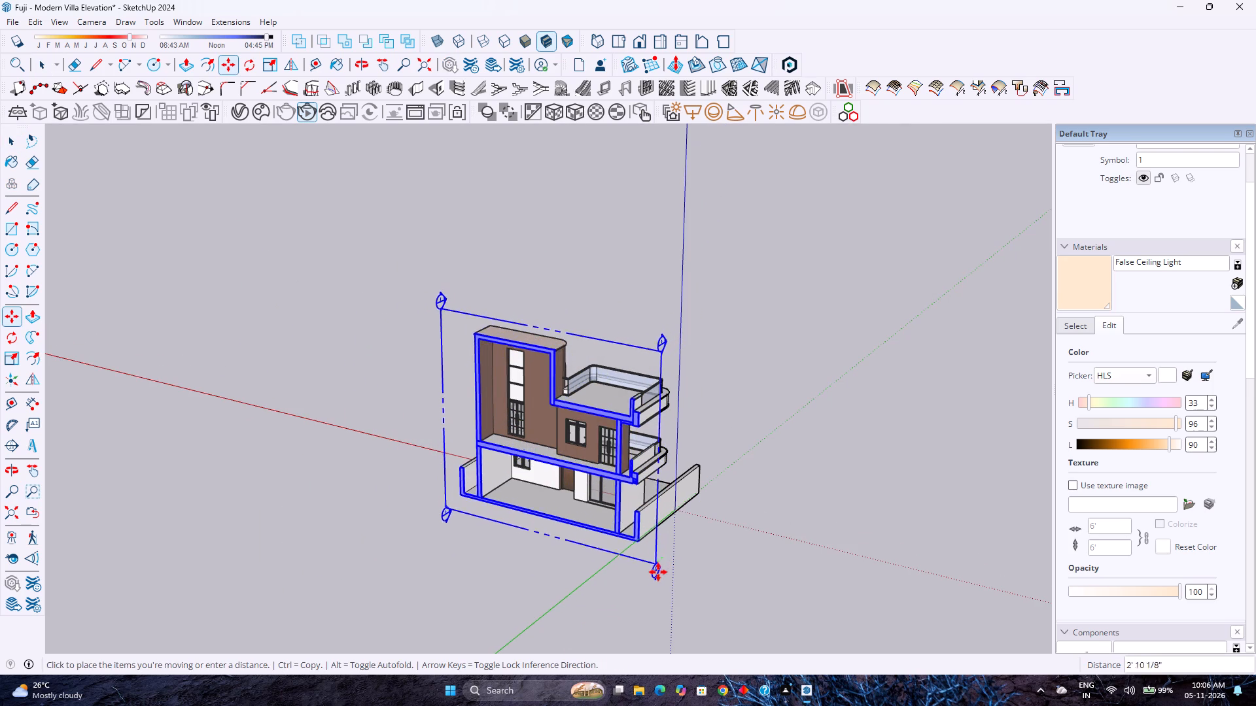
left_click(658, 572)
key("space")
Examine the cut-open interior from behind, checking the doors and windows on the ground and upper floors.
scroll(555, 563, "up", 2)
middle_click_drag(554, 562, 679, 499)
middle_click(679, 499)
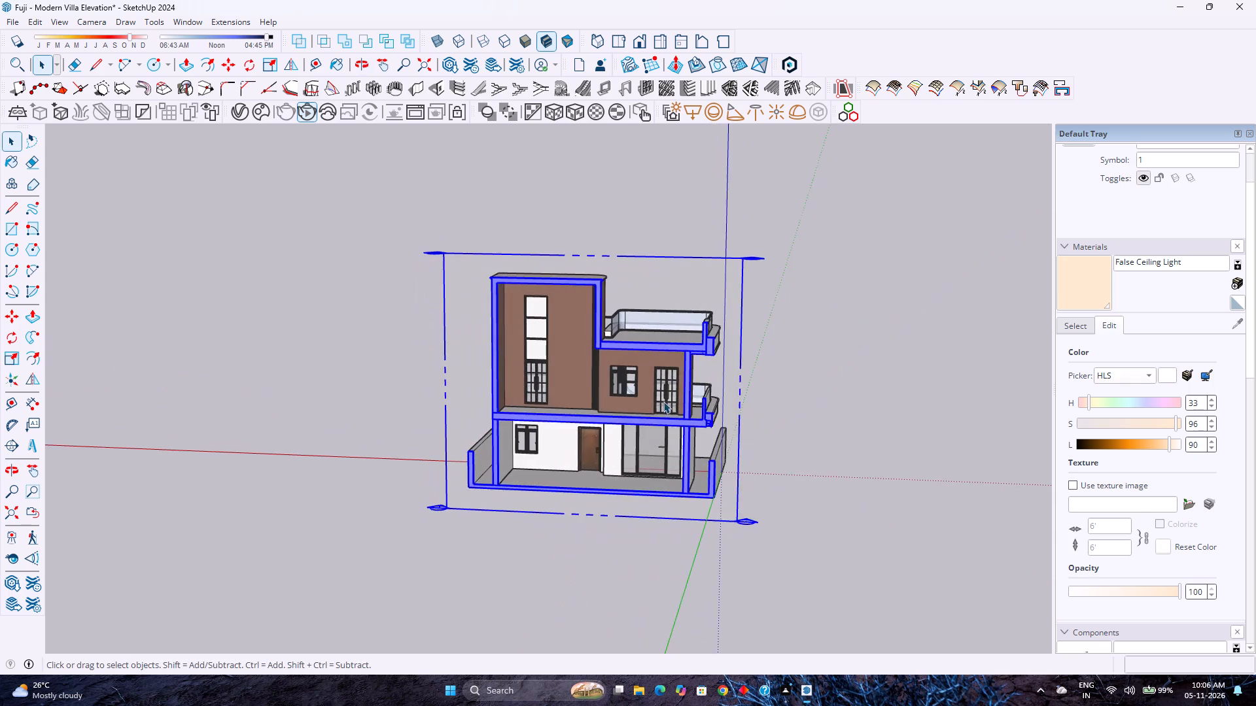
scroll(663, 401, "up", 9)
middle_click_drag(648, 405, 684, 391)
scroll(674, 395, "up", 2)
middle_click_drag(620, 480, 625, 414)
middle_click(625, 414)
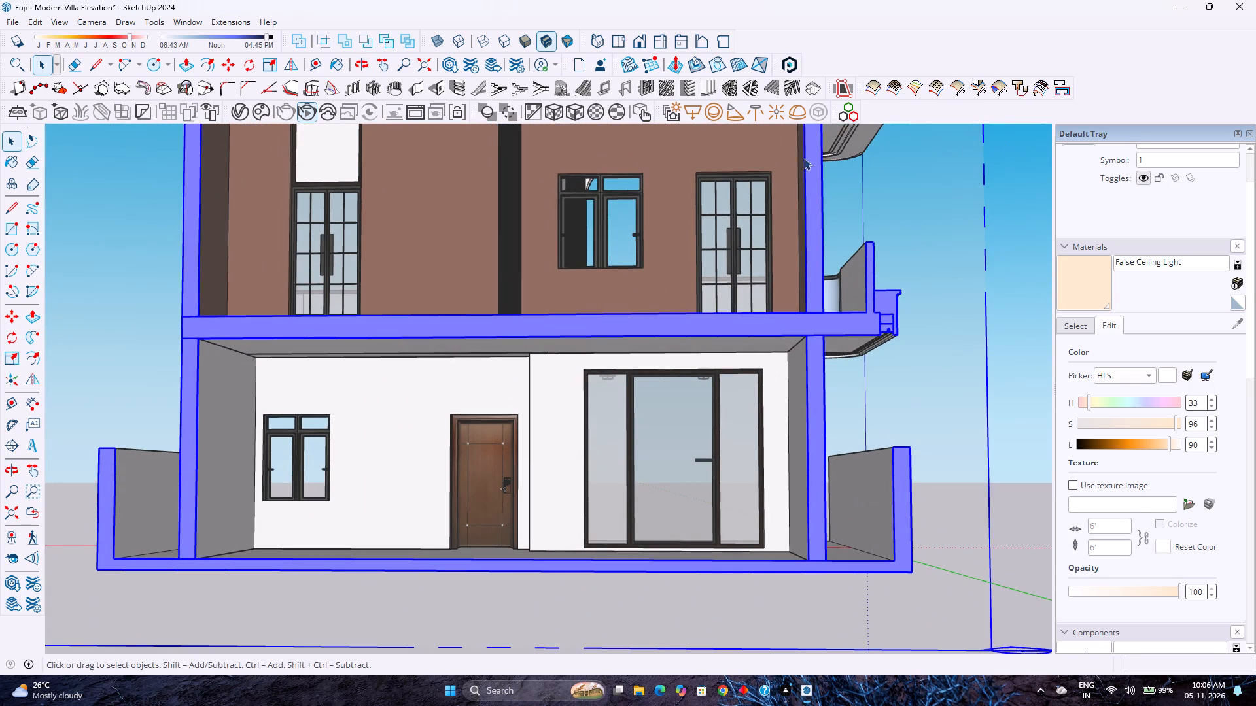
middle_click_drag(620, 218, 623, 266)
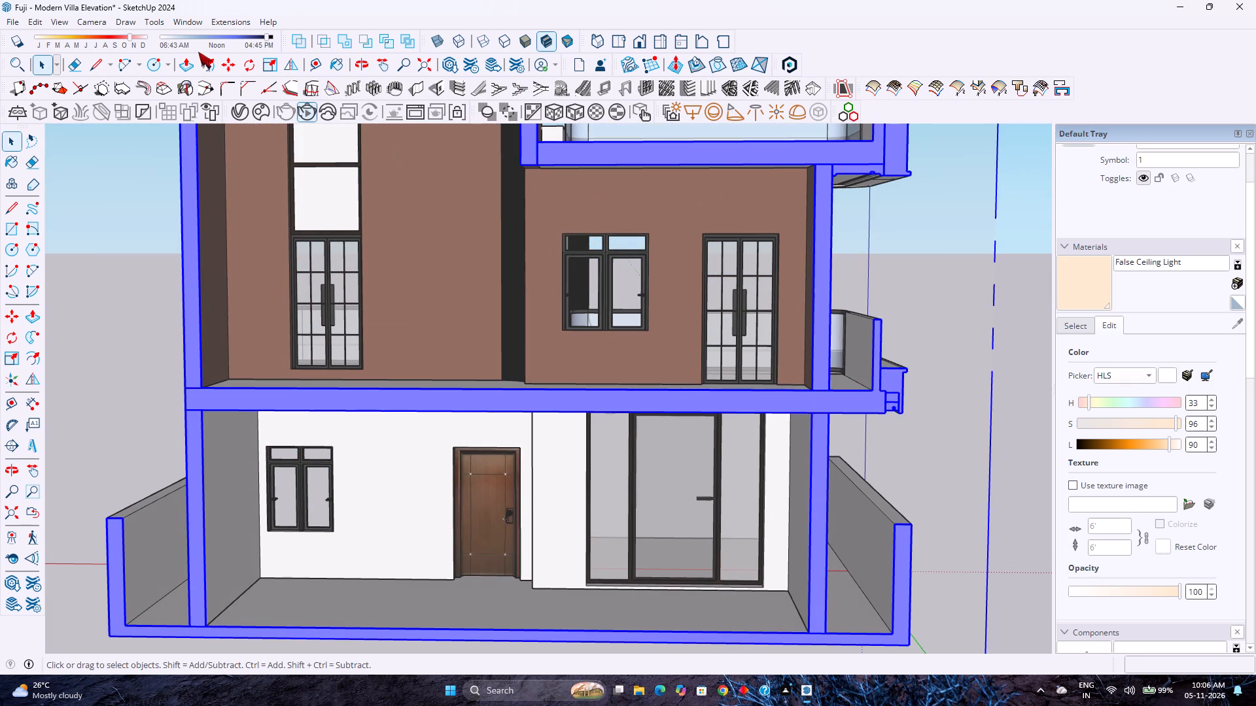
Open 3D Warehouse and search for "Curtains".
left_click(194, 24)
left_click(218, 126)
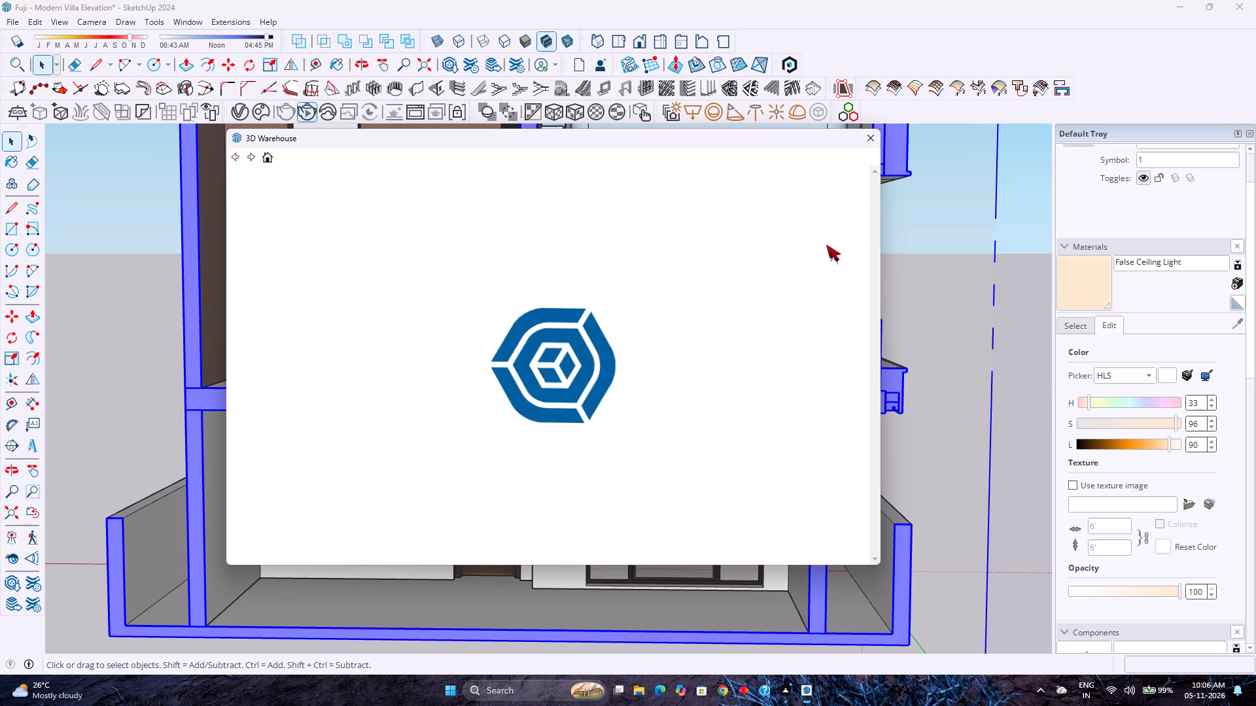
left_click(613, 185)
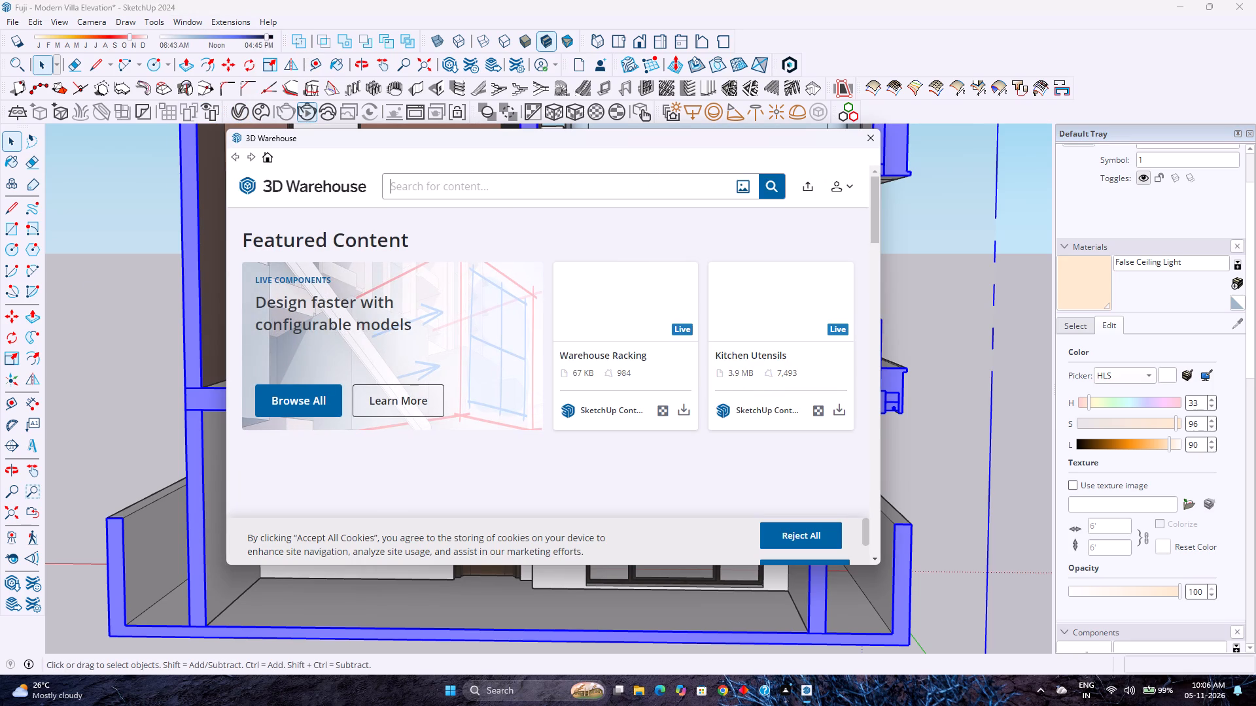
type("Curtaijns")
key("Return")
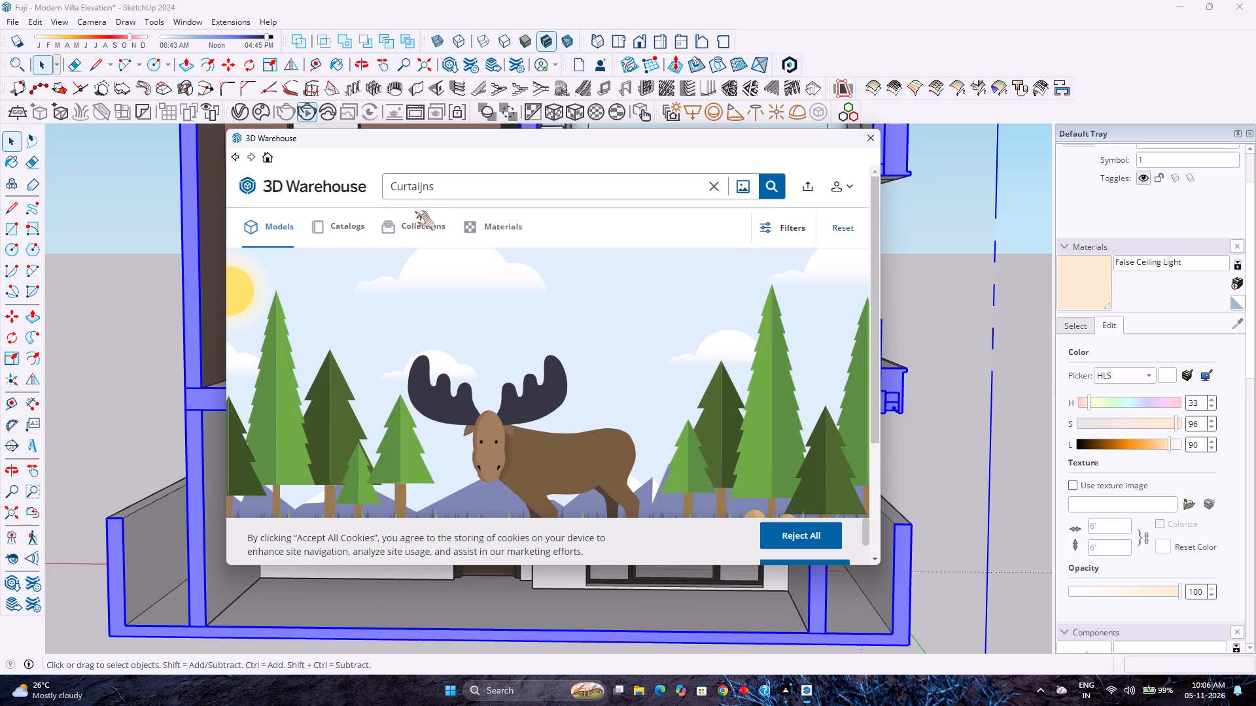
left_click(421, 190)
key("BackSpace")
key("Return")
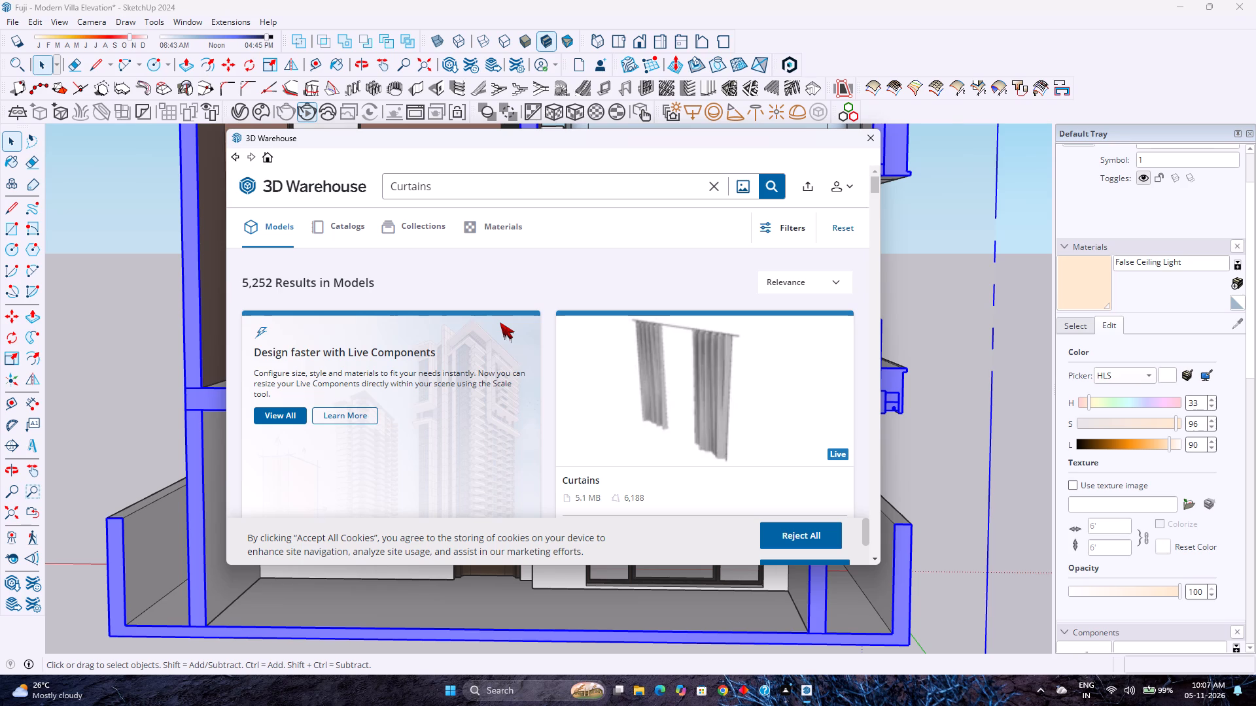
Browse the curtain models in the search results for a pair that suits the villa's glass doors and windows.
scroll(500, 322, "down", 4)
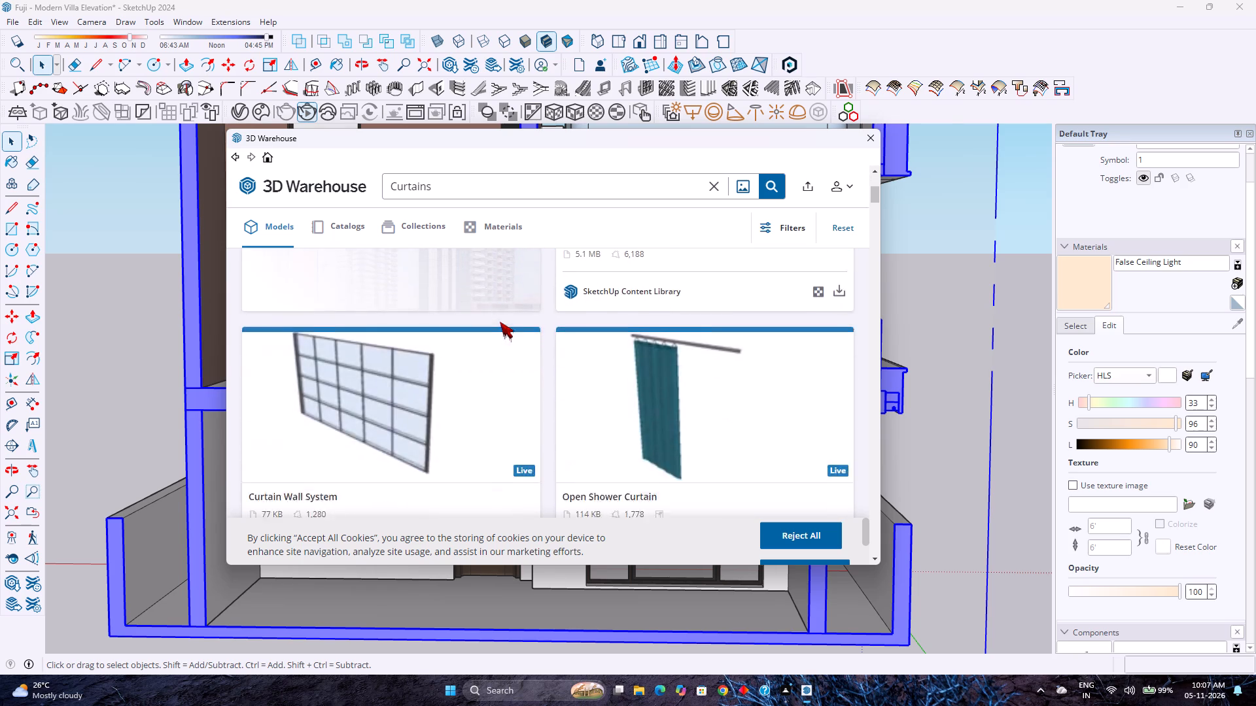
scroll(501, 320, "down", 6)
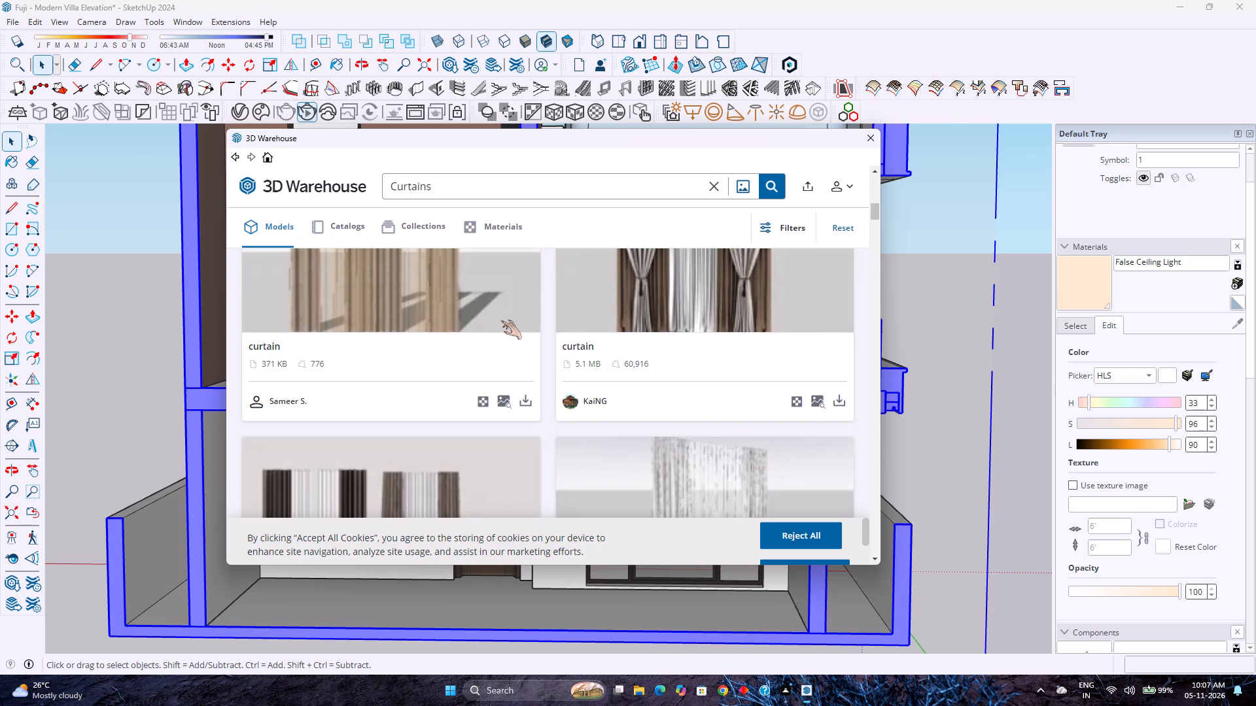
scroll(501, 320, "down", 4)
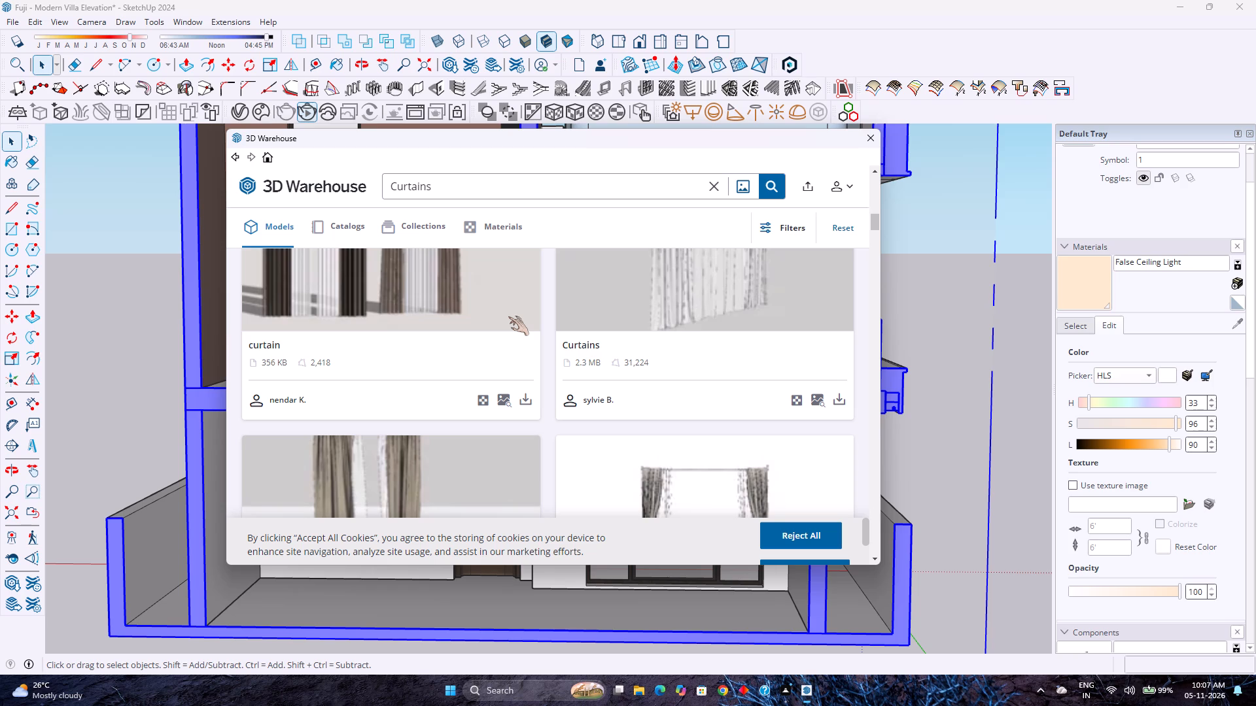
scroll(508, 316, "down", 2)
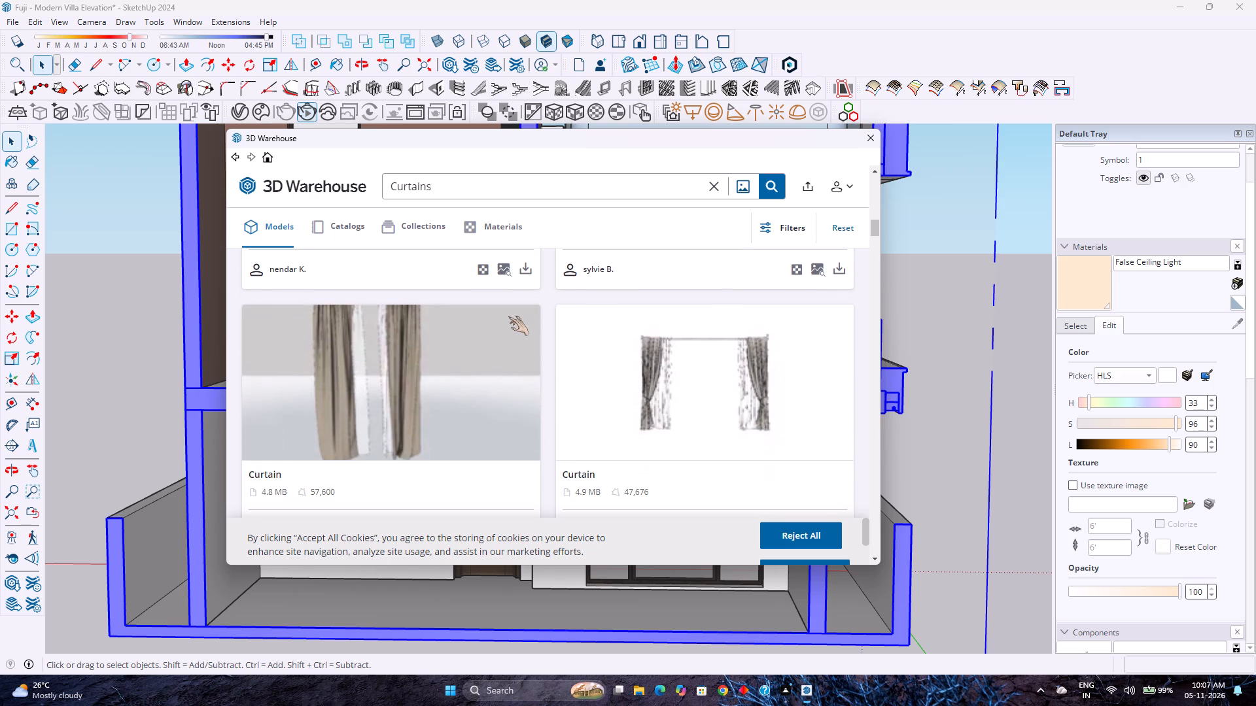
scroll(650, 411, "down", 3)
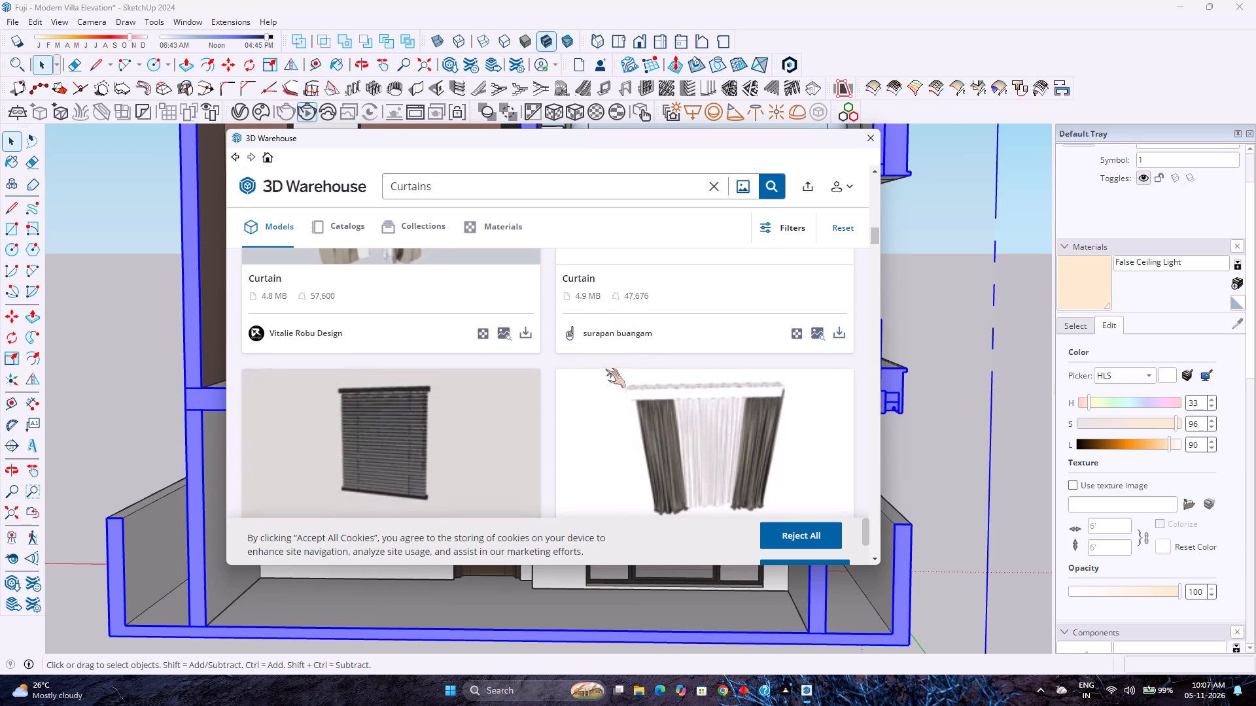
scroll(603, 369, "down", 6)
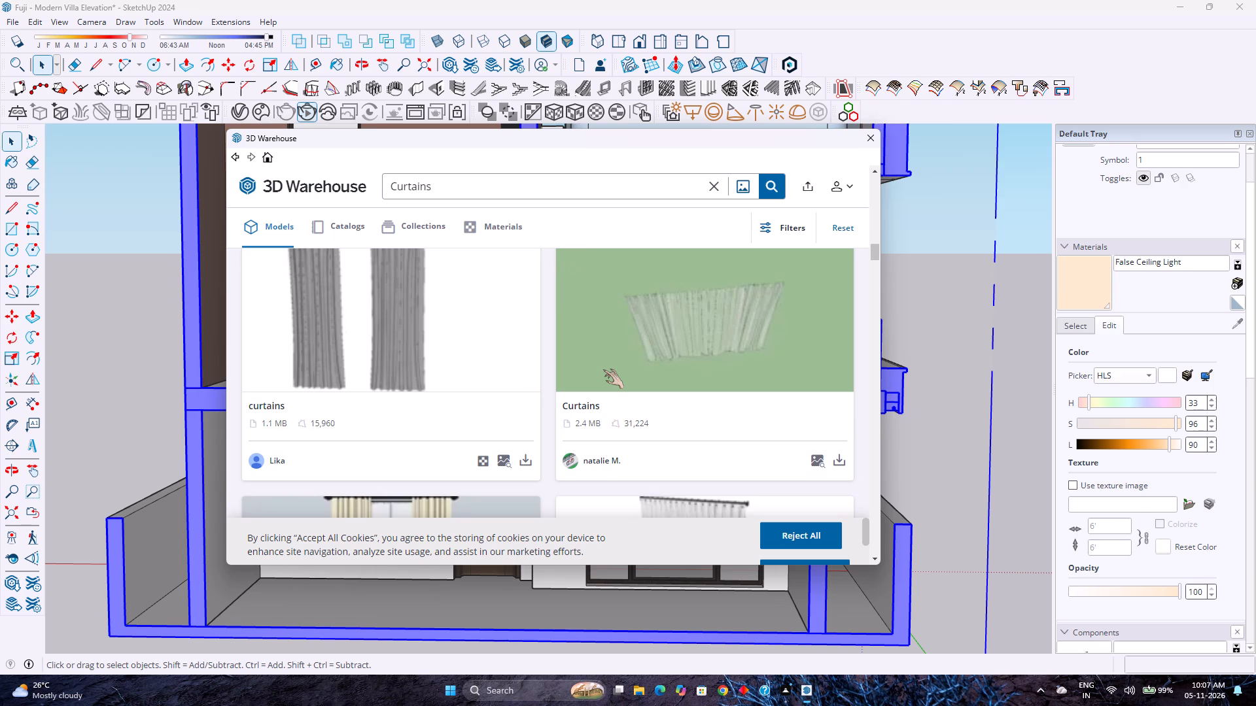
scroll(602, 370, "down", 6)
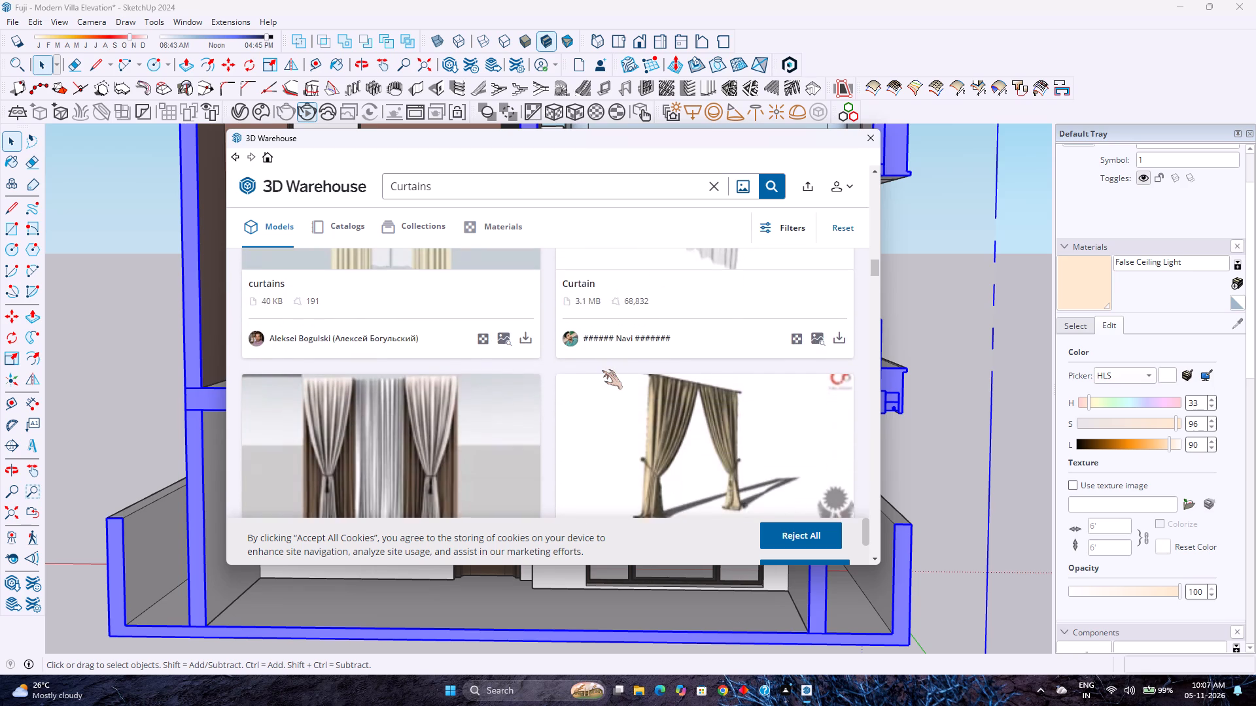
scroll(602, 370, "down", 4)
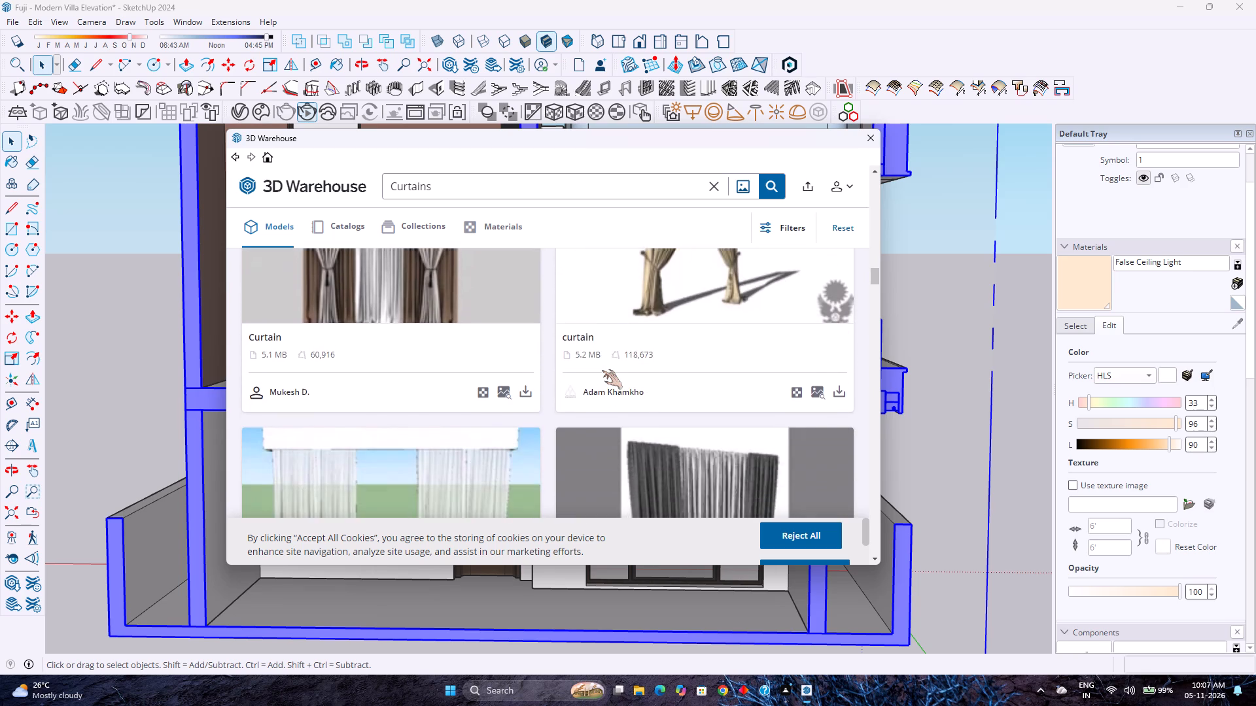
scroll(602, 370, "down", 10)
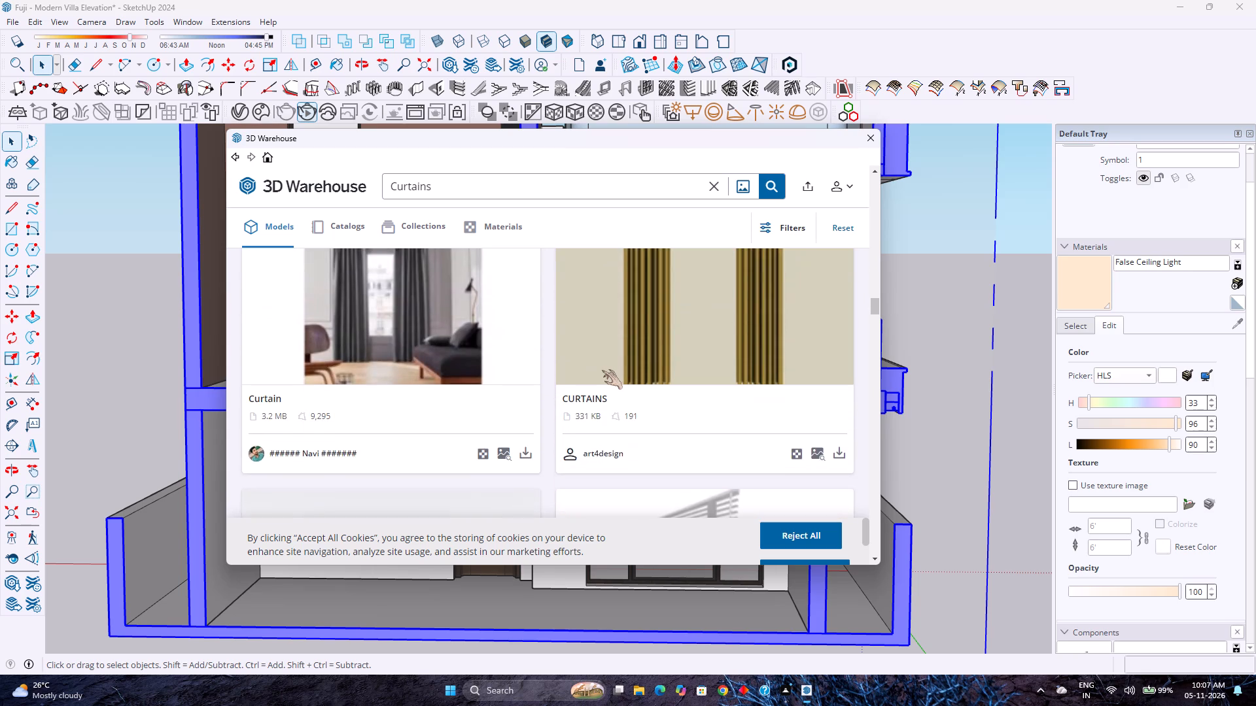
scroll(602, 370, "down", 12)
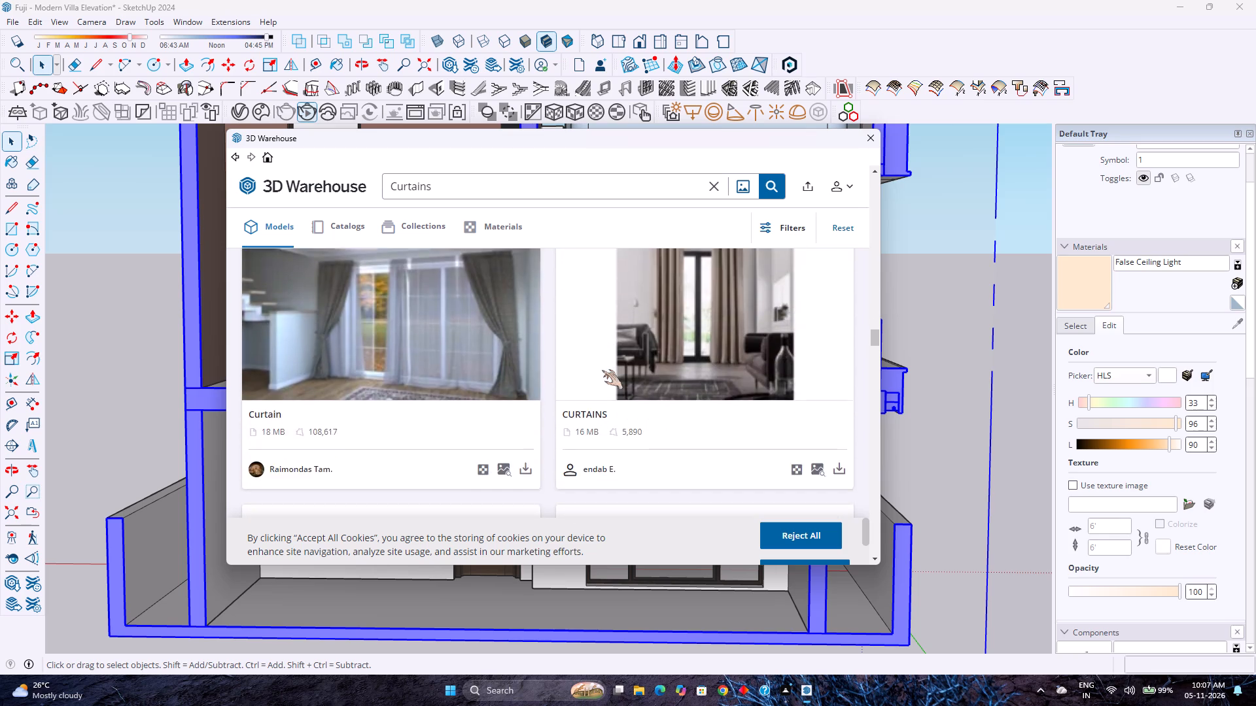
scroll(602, 370, "down", 4)
scroll(602, 370, "up", 4)
scroll(602, 370, "down", 7)
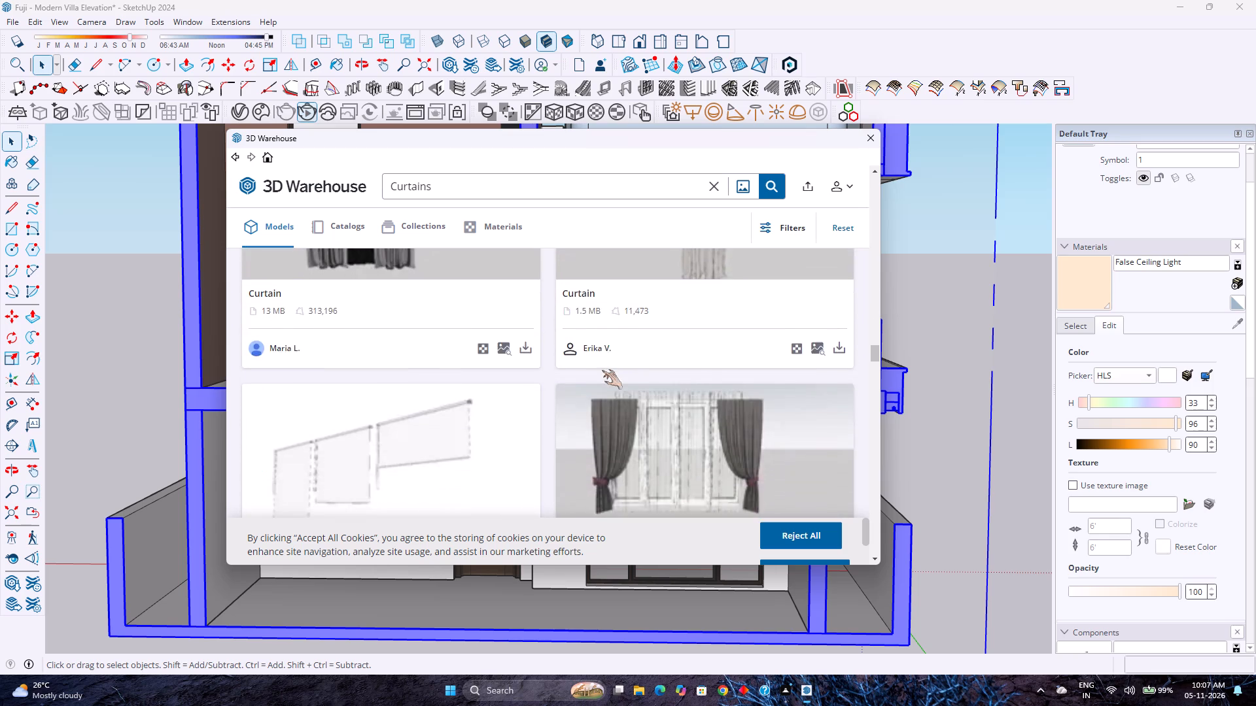
scroll(602, 370, "down", 1)
scroll(602, 370, "up", 2)
scroll(602, 370, "down", 3)
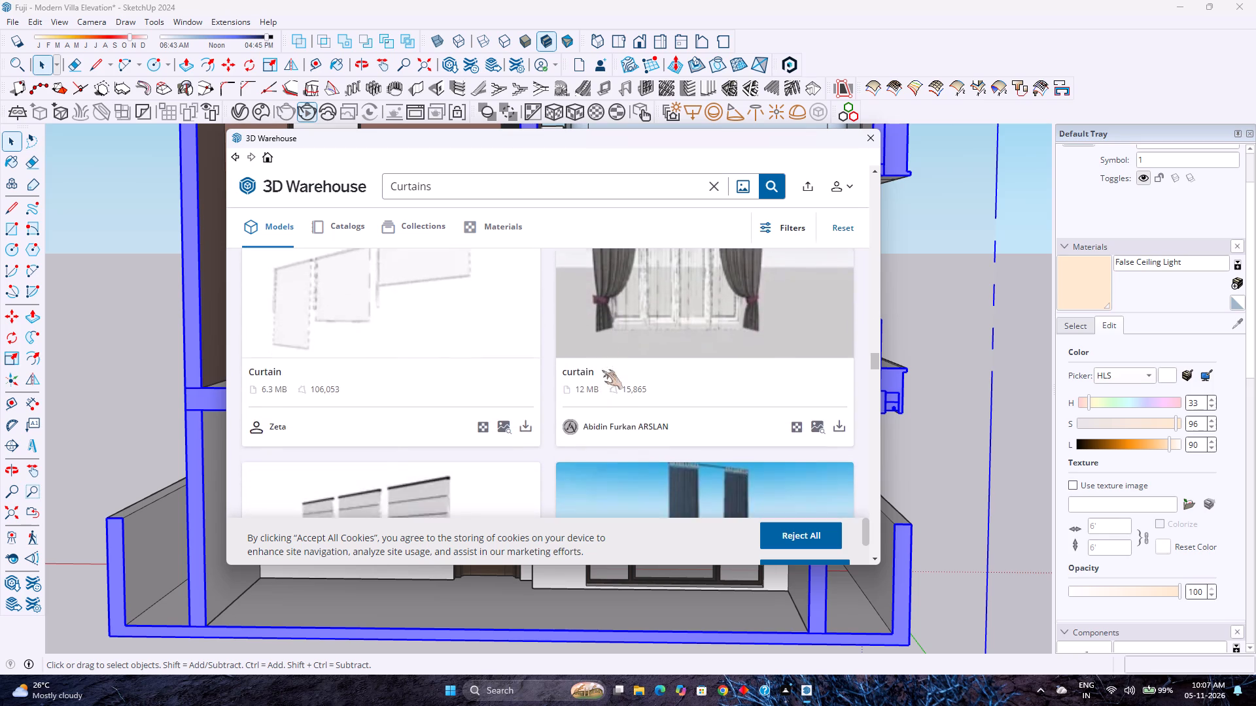
scroll(602, 370, "down", 10)
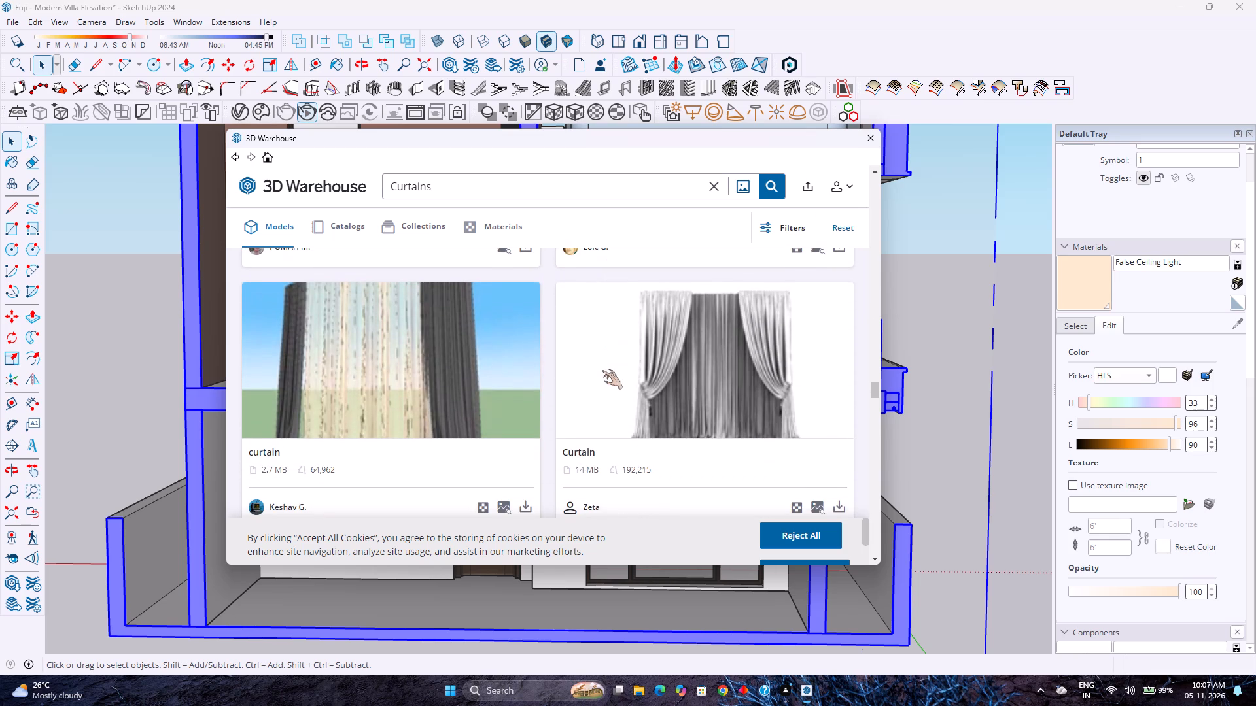
scroll(602, 370, "down", 7)
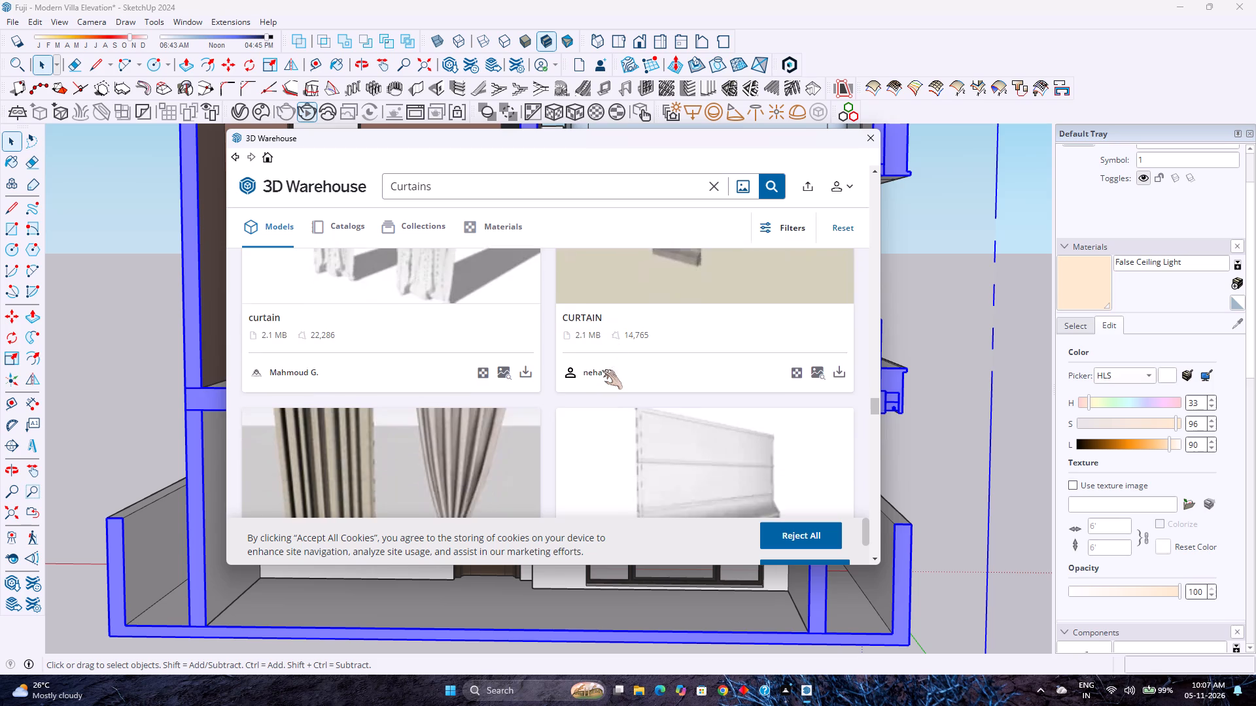
scroll(602, 370, "down", 5)
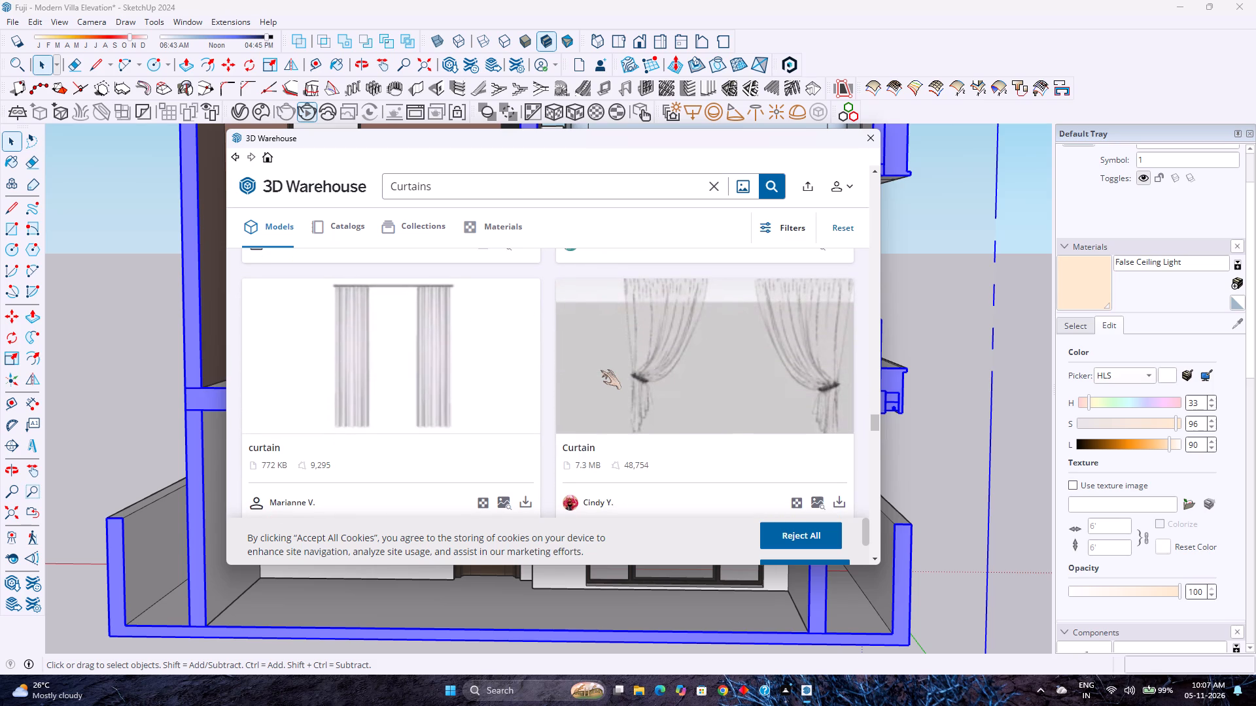
scroll(601, 370, "down", 5)
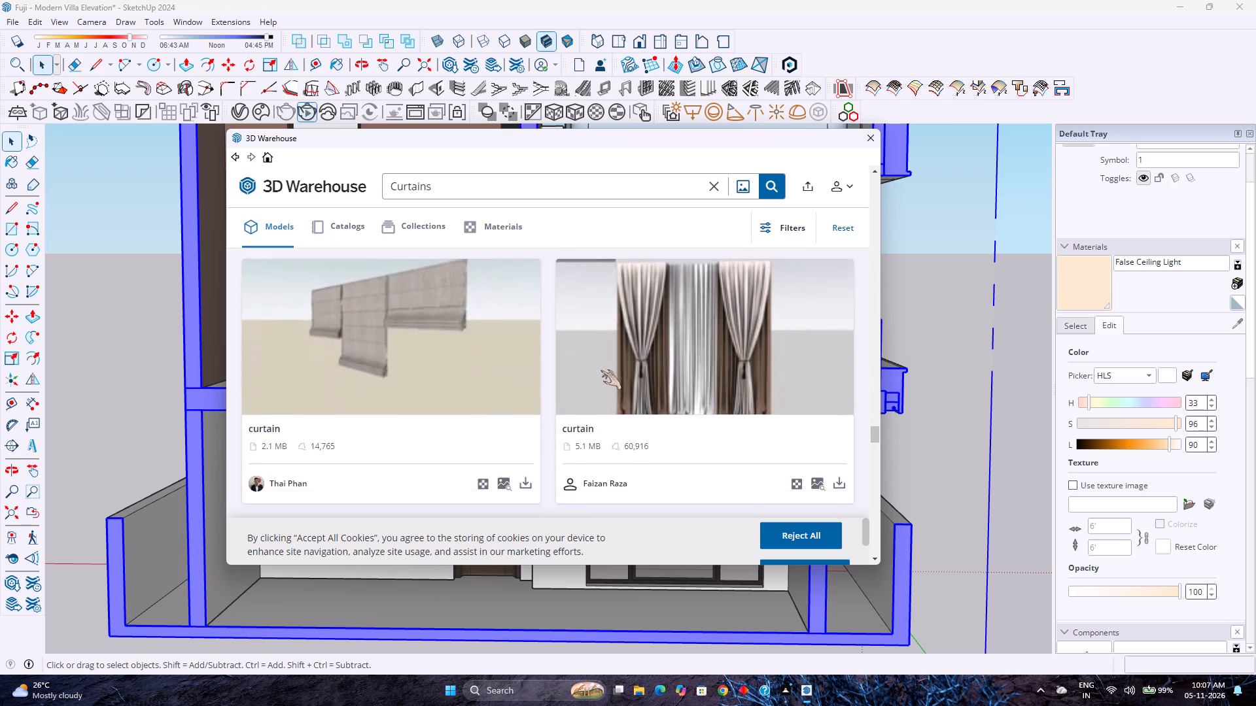
scroll(601, 370, "down", 8)
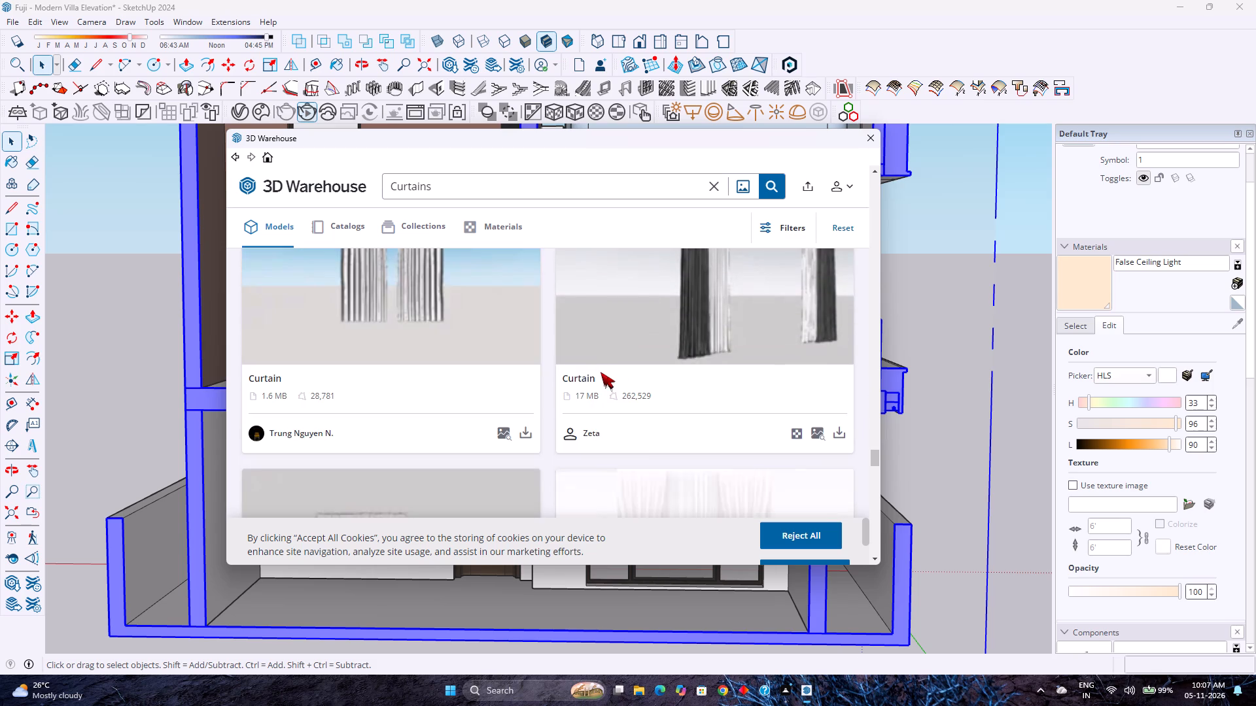
scroll(601, 375, "up", 3)
scroll(596, 378, "down", 4)
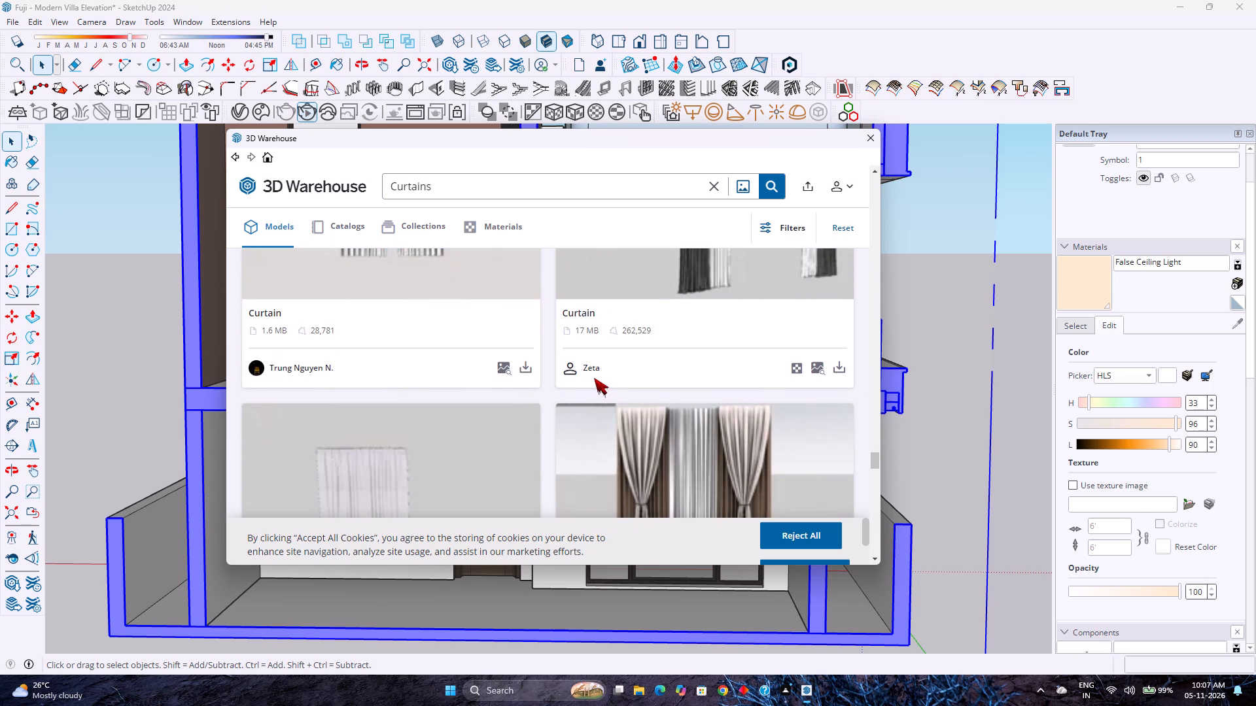
scroll(594, 377, "down", 6)
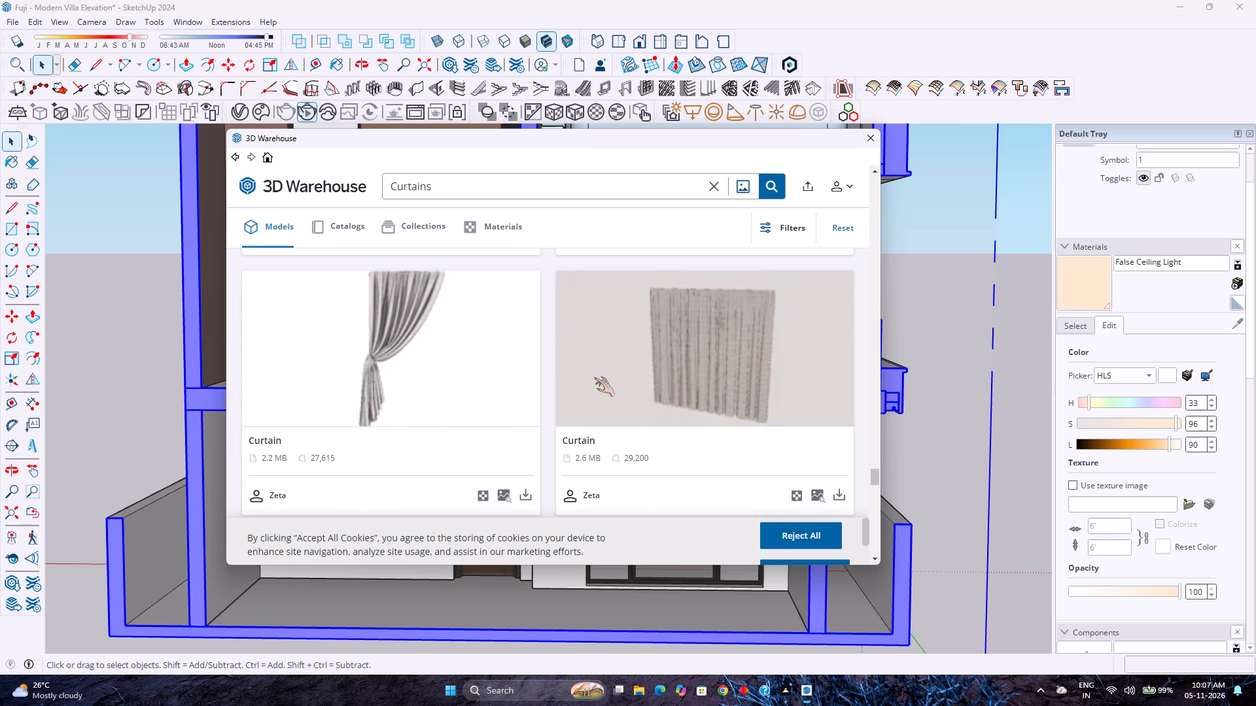
scroll(594, 377, "down", 5)
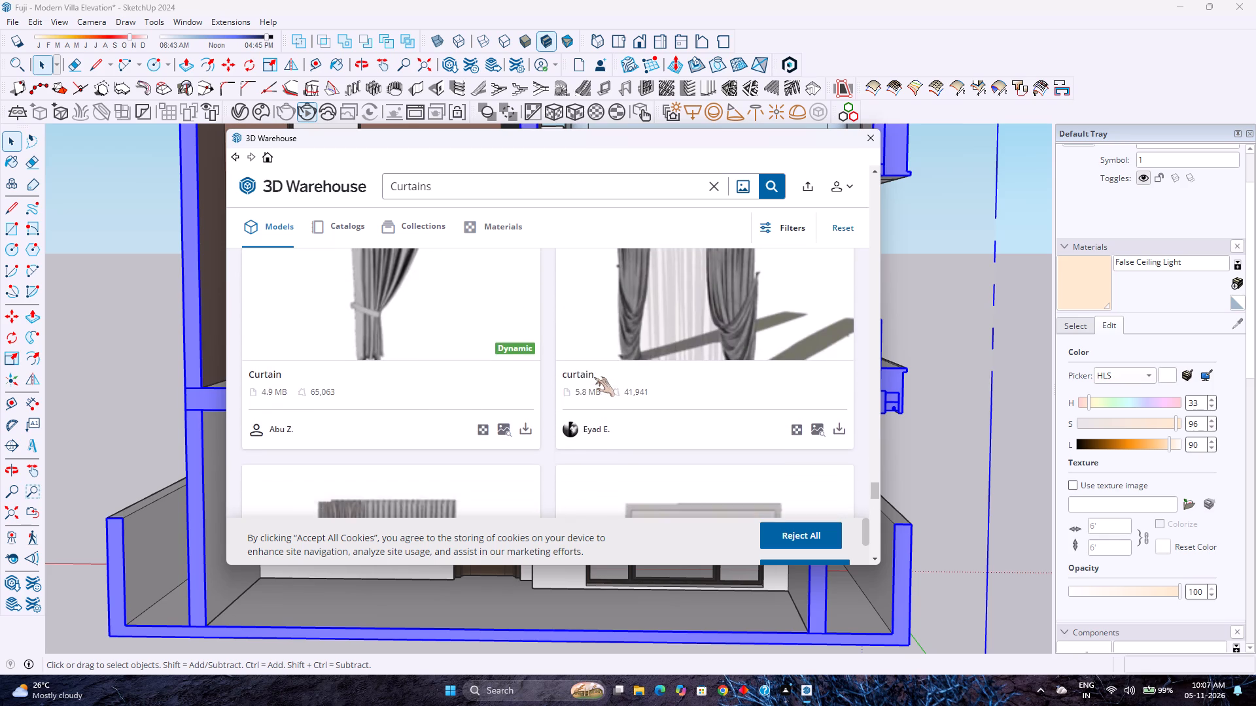
scroll(594, 377, "down", 1)
scroll(594, 377, "up", 3)
scroll(594, 377, "down", 5)
scroll(594, 377, "up", 5)
scroll(594, 377, "down", 3)
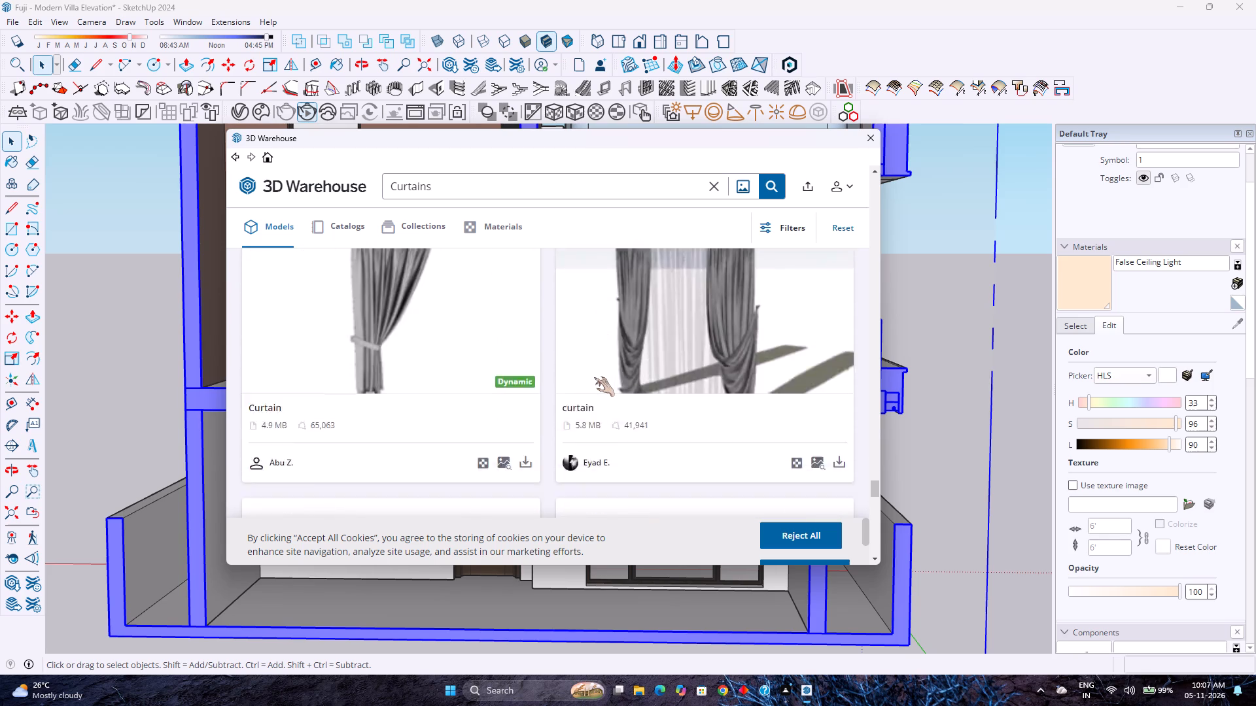
scroll(594, 377, "down", 1)
scroll(594, 377, "up", 3)
scroll(594, 375, "down", 5)
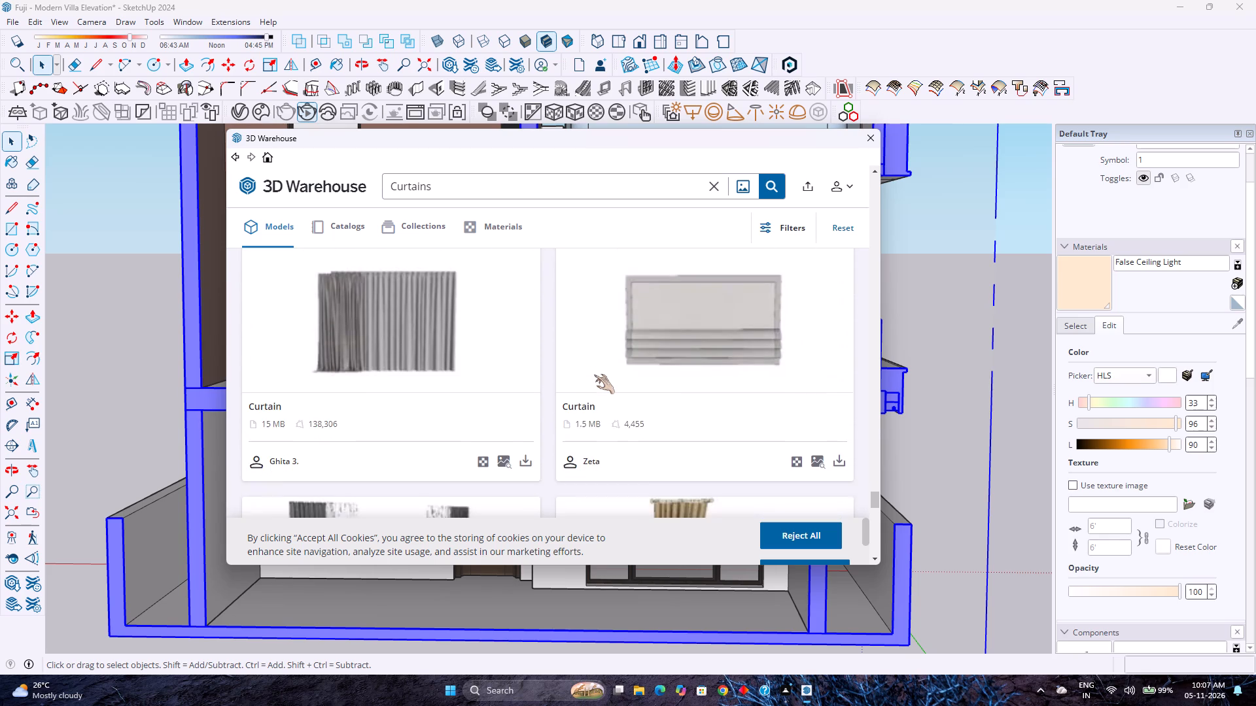
scroll(594, 375, "down", 4)
scroll(594, 375, "up", 4)
scroll(594, 375, "down", 5)
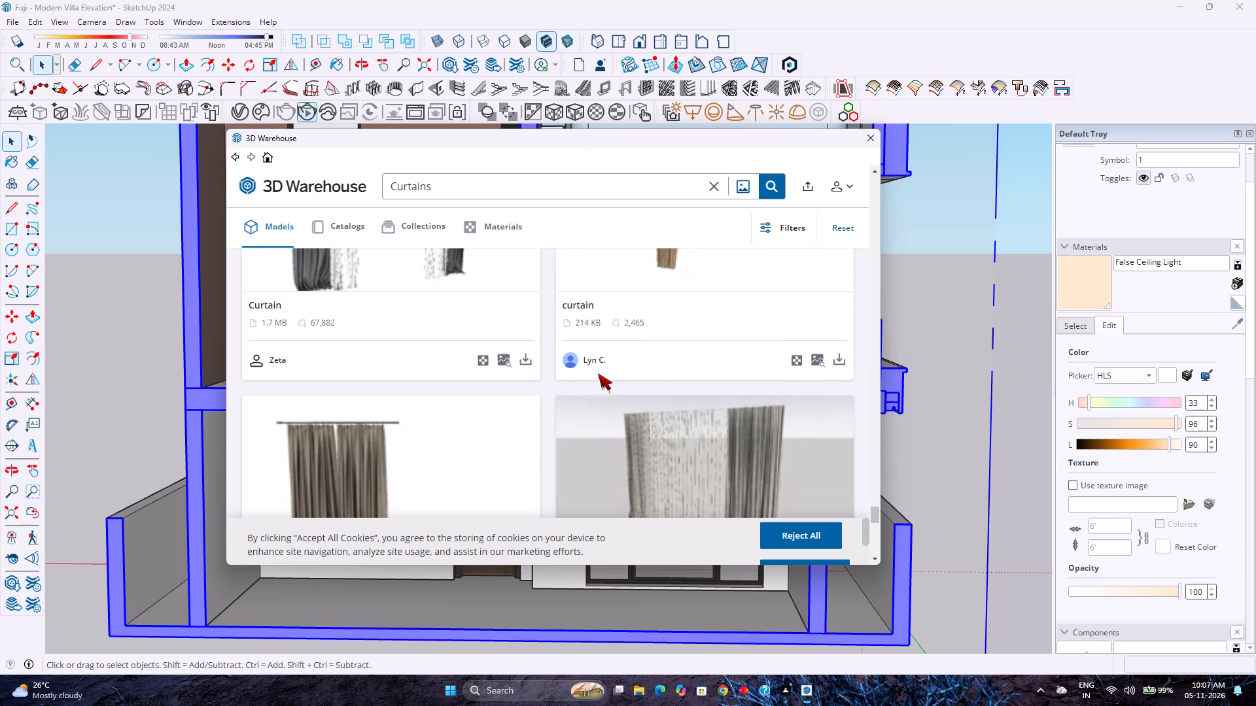
scroll(598, 373, "down", 3)
scroll(598, 373, "up", 3)
scroll(598, 373, "down", 5)
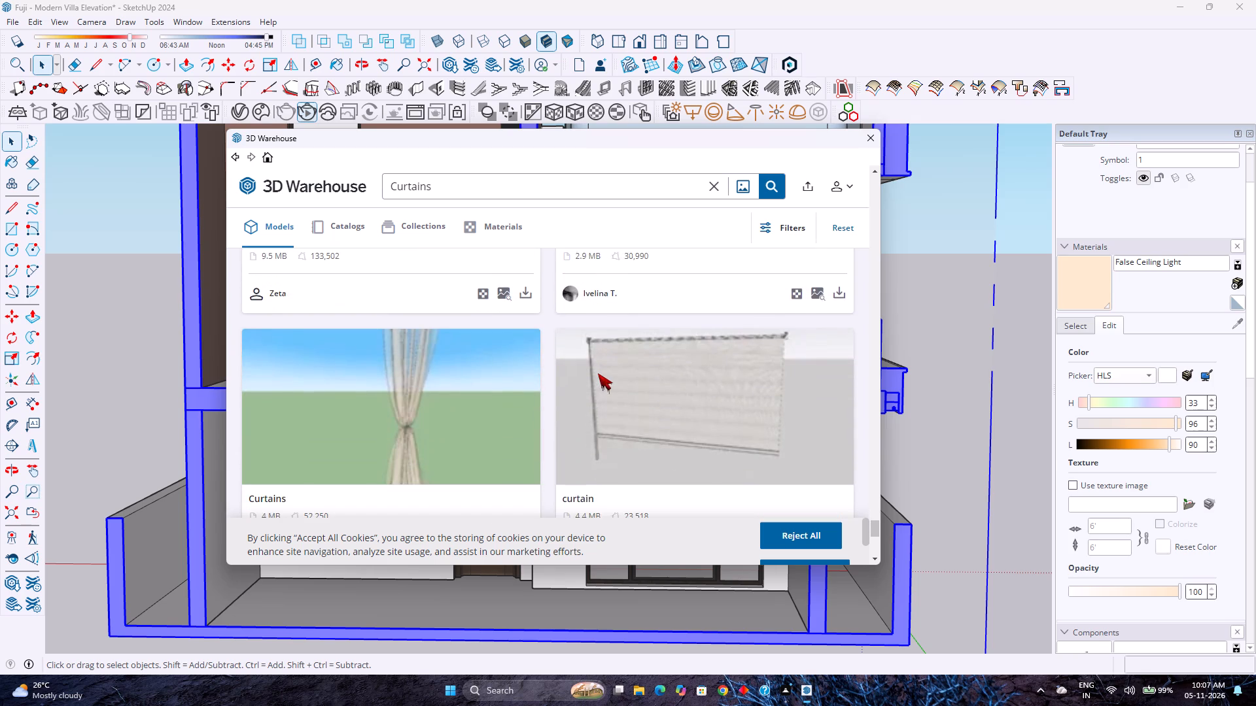
scroll(598, 373, "down", 10)
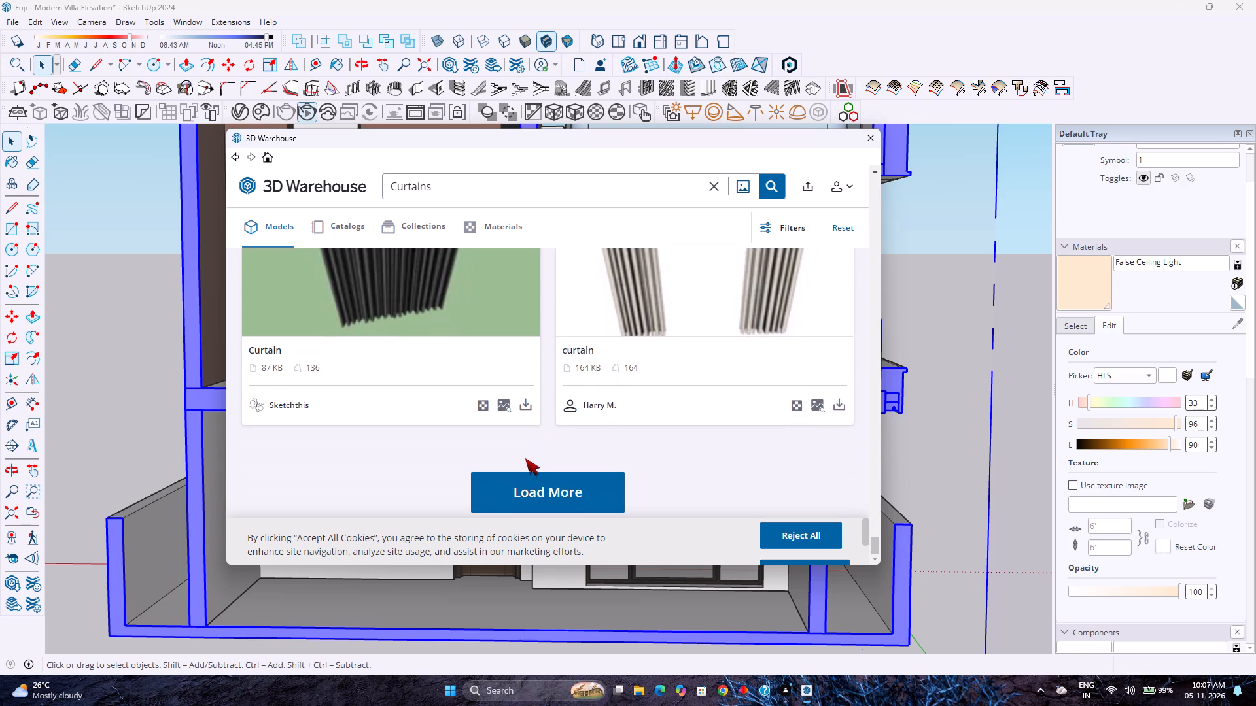
Load more results and download the 741 KB white tied-back "Curtains" model directly into the villa model.
left_click(516, 480)
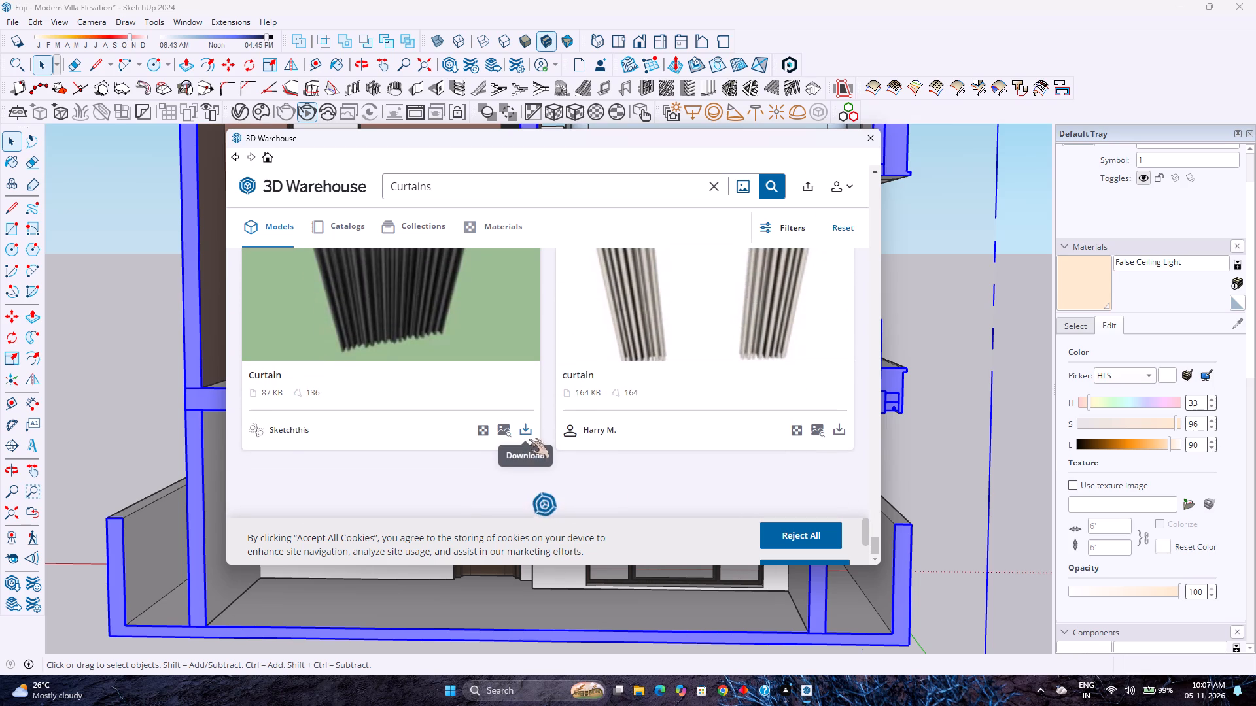
scroll(518, 422, "down", 4)
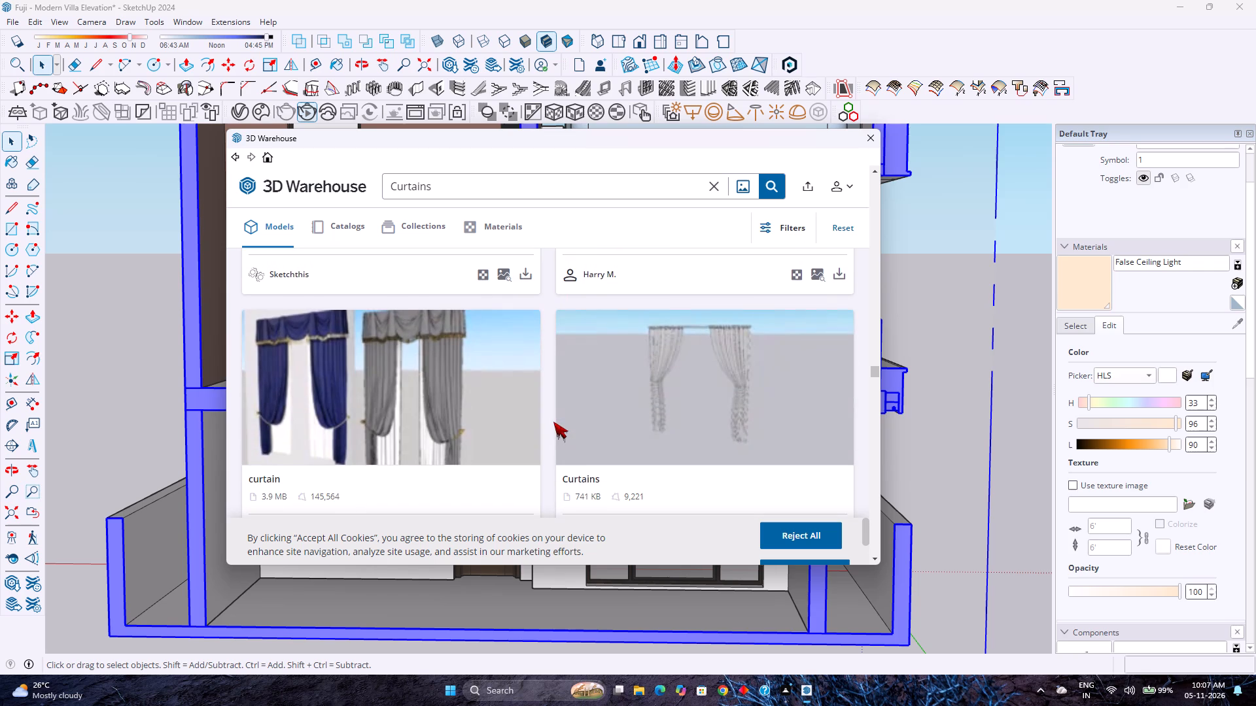
scroll(551, 421, "down", 1)
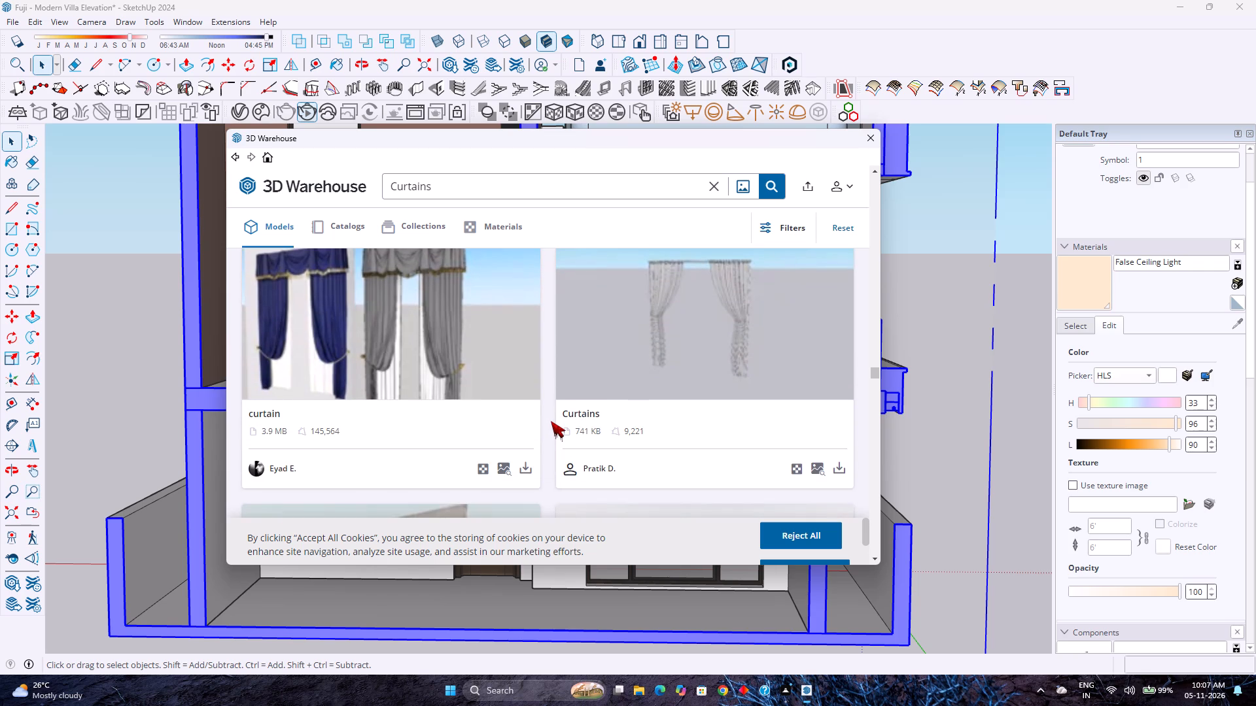
left_click(840, 467)
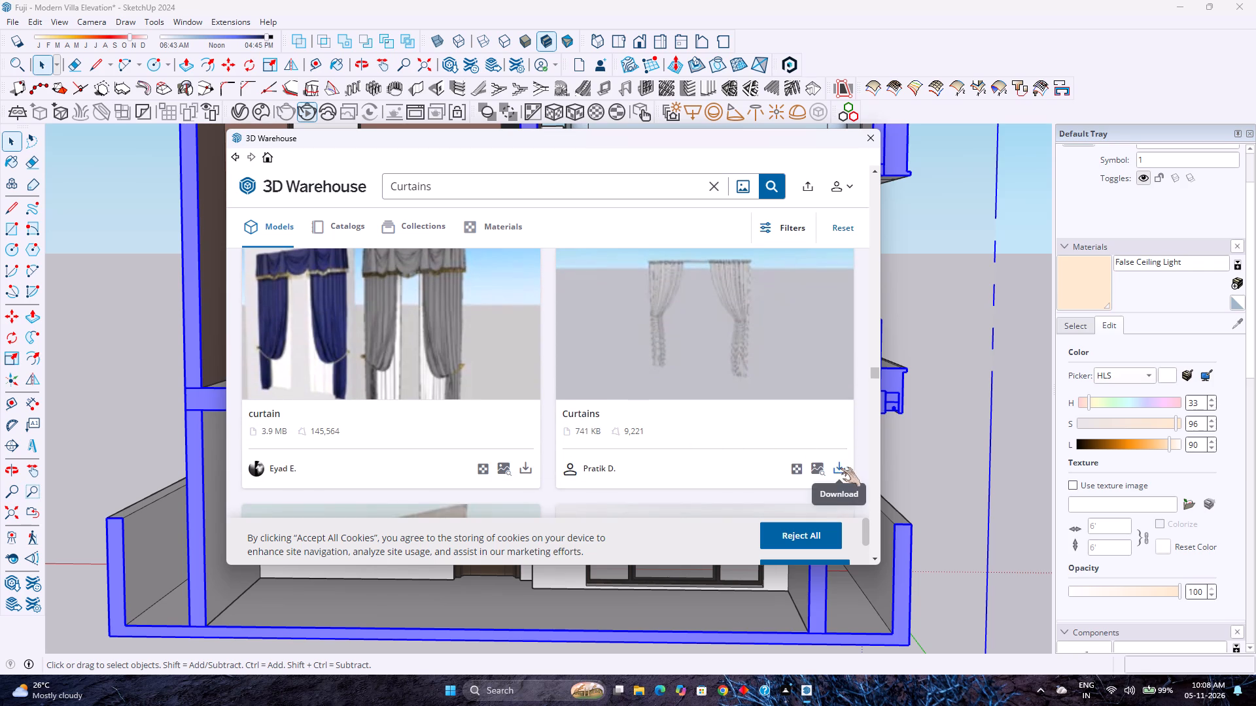
left_click(512, 367)
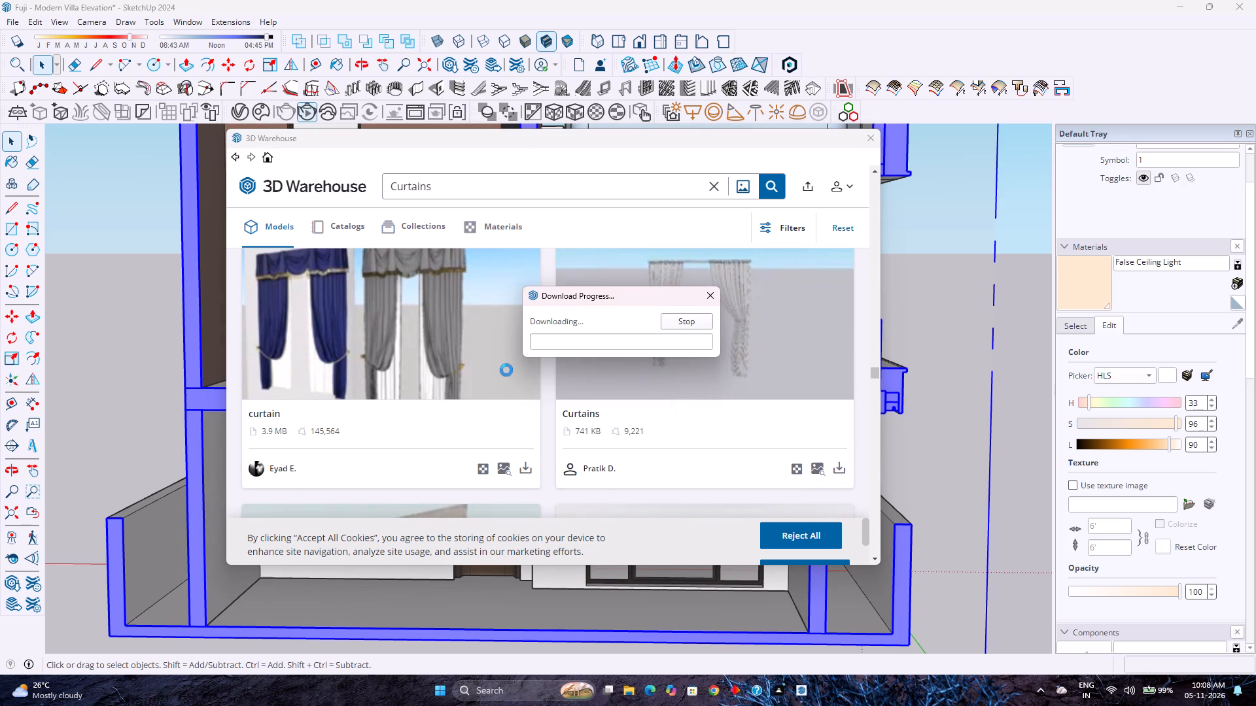
Place the curtains inside the ground-floor glass door, with their lower corner at the bottom corner of the door frame.
scroll(501, 386, "down", 5)
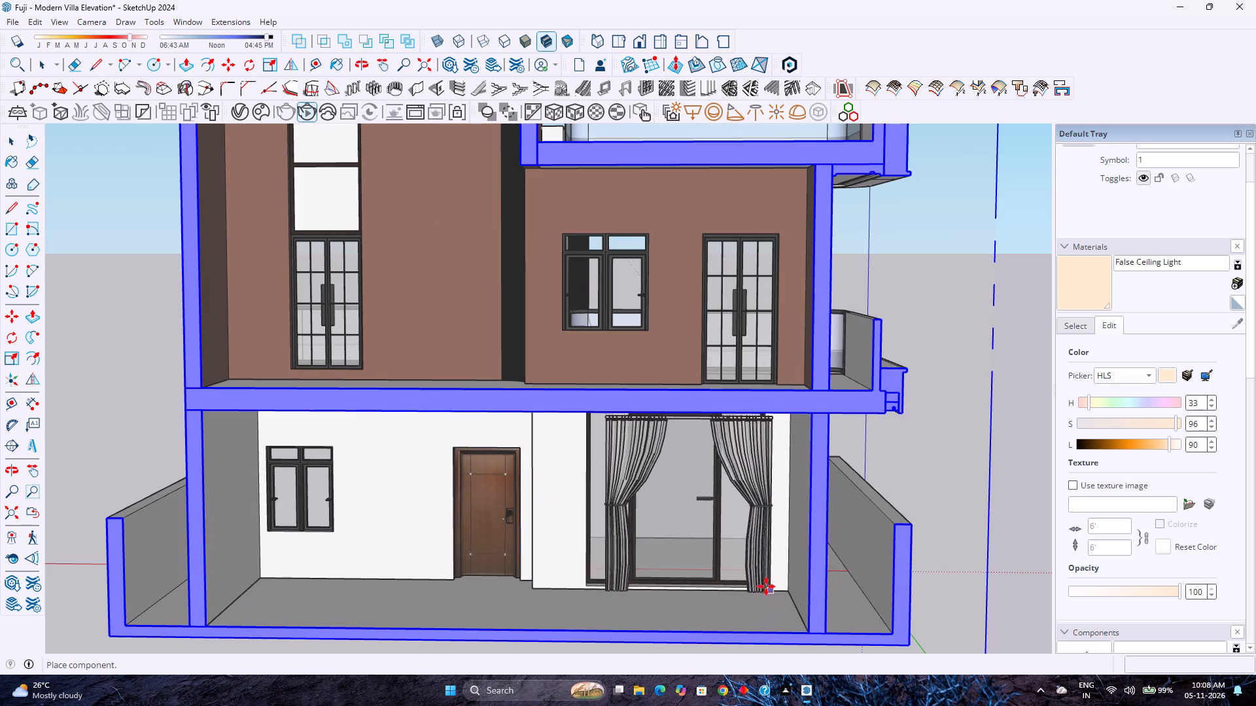
scroll(759, 582, "up", 9)
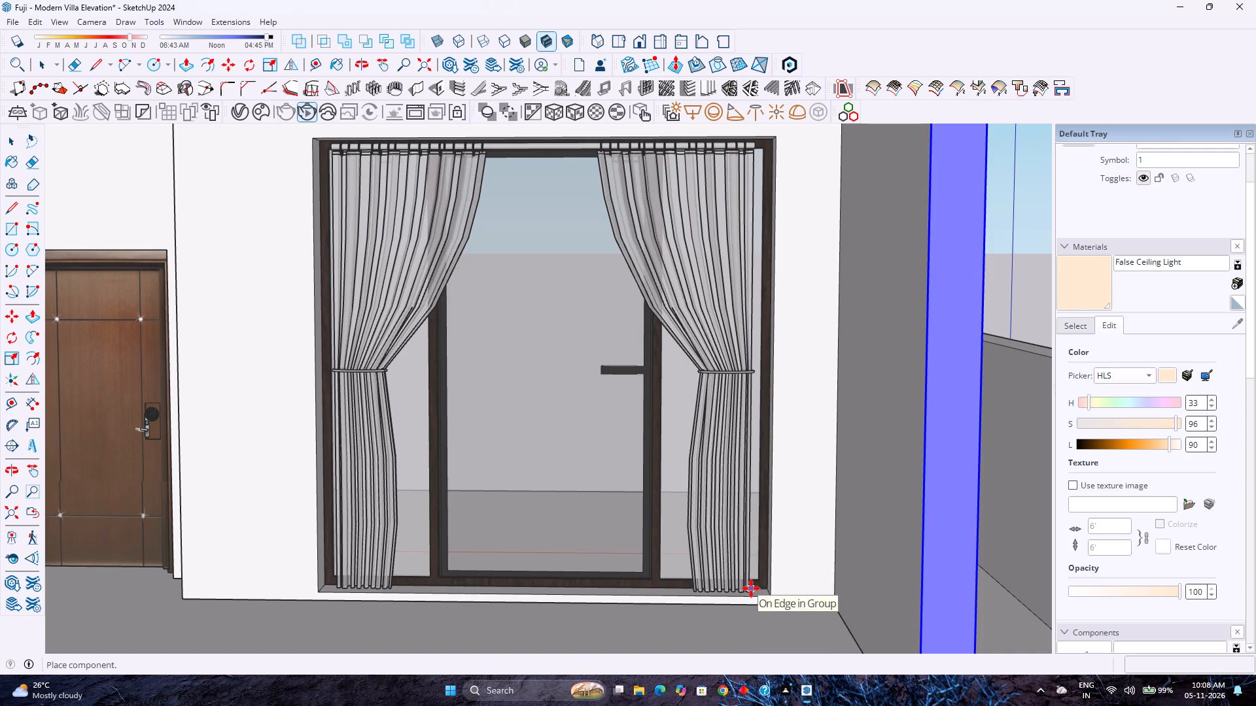
left_click(751, 588)
Scale the curtains along the red axis by about 1.11 so they extend past the door frame's side edge.
scroll(569, 536, "down", 4)
scroll(569, 536, "up", 3)
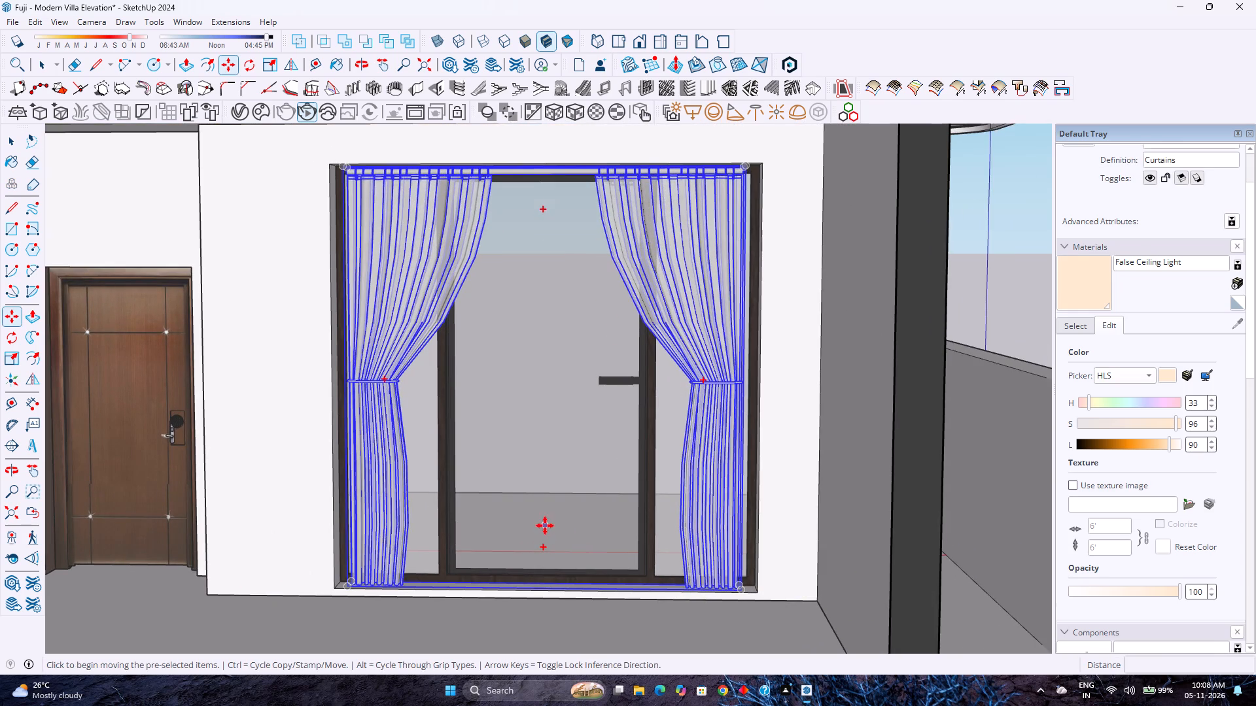
key("s")
scroll(725, 335, "up", 5)
scroll(768, 414, "up", 3)
left_click(750, 401)
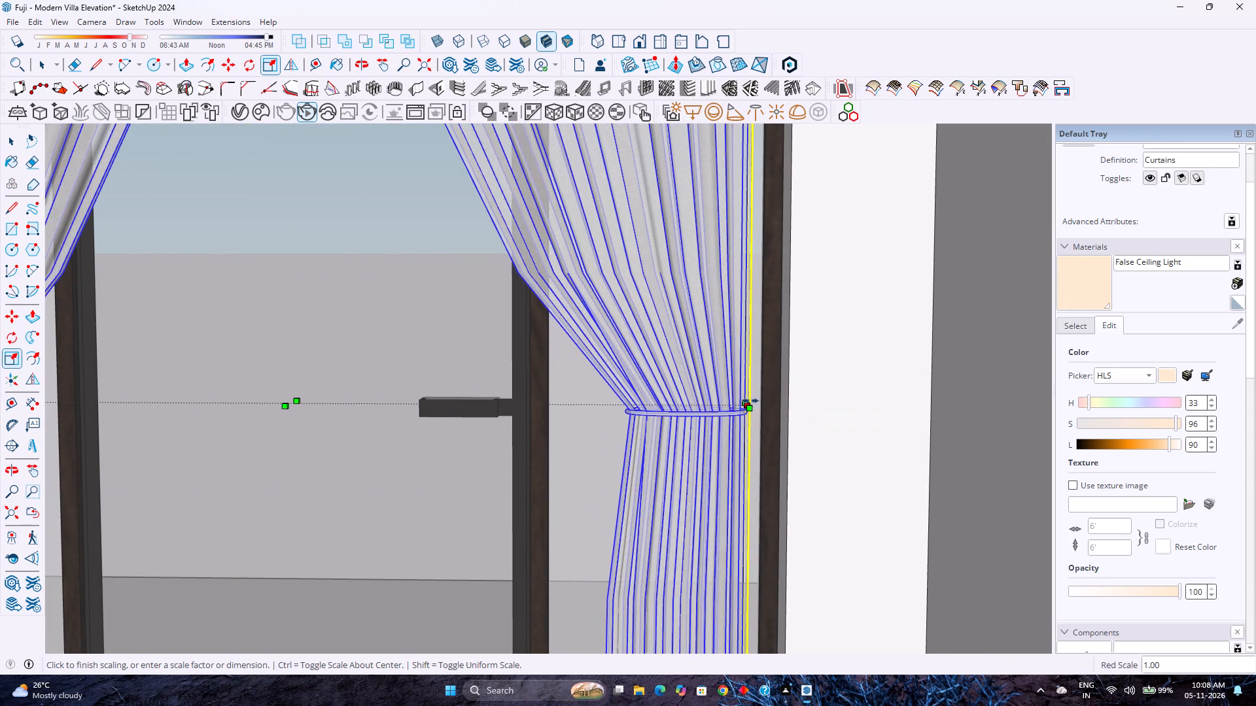
left_click(851, 383)
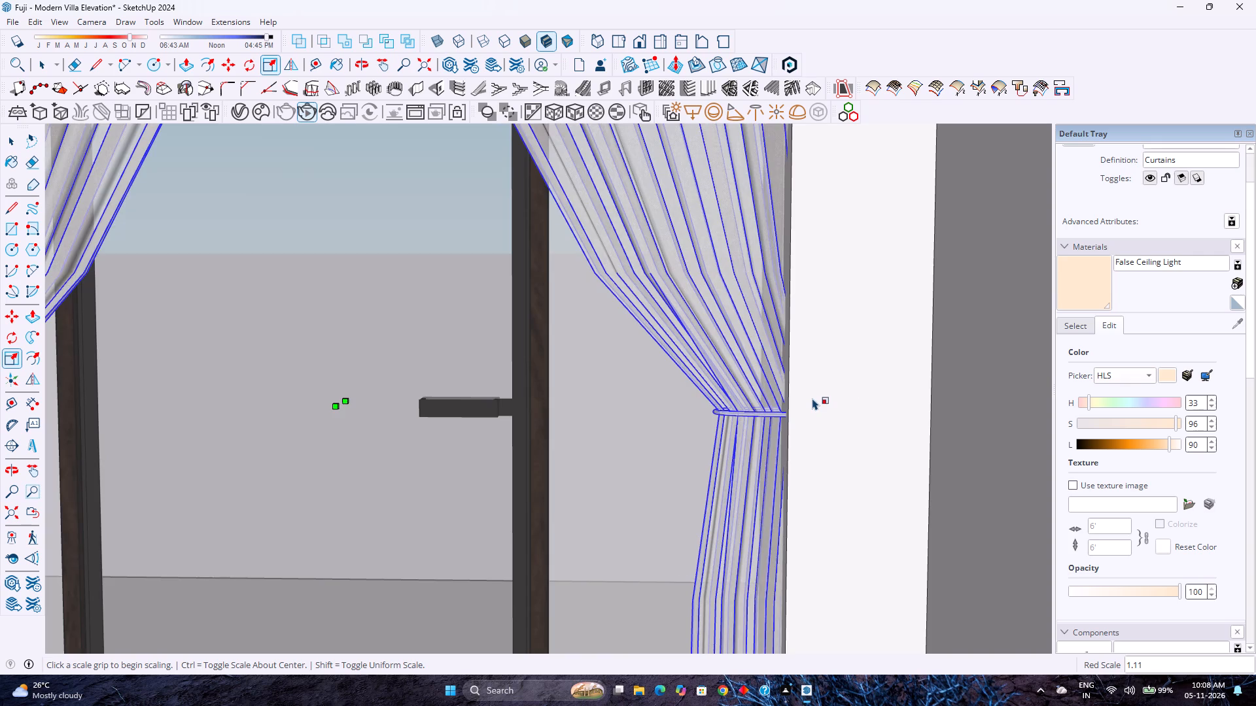
Scale the curtains along the red axis so they extend past the opposite side edge of the glass door frame.
scroll(812, 399, "down", 8)
scroll(385, 424, "up", 1)
middle_click_drag(385, 426, 644, 469)
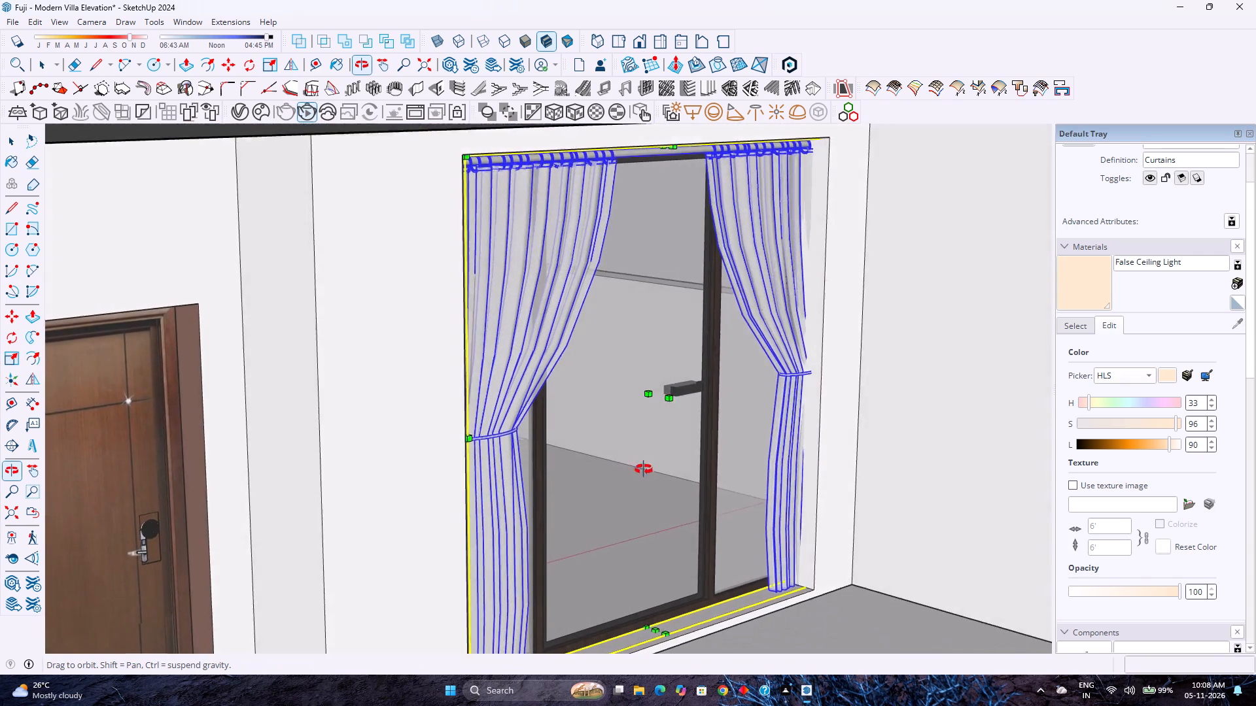
middle_click_drag(644, 469, 508, 490)
middle_click(507, 489)
scroll(370, 434, "up", 6)
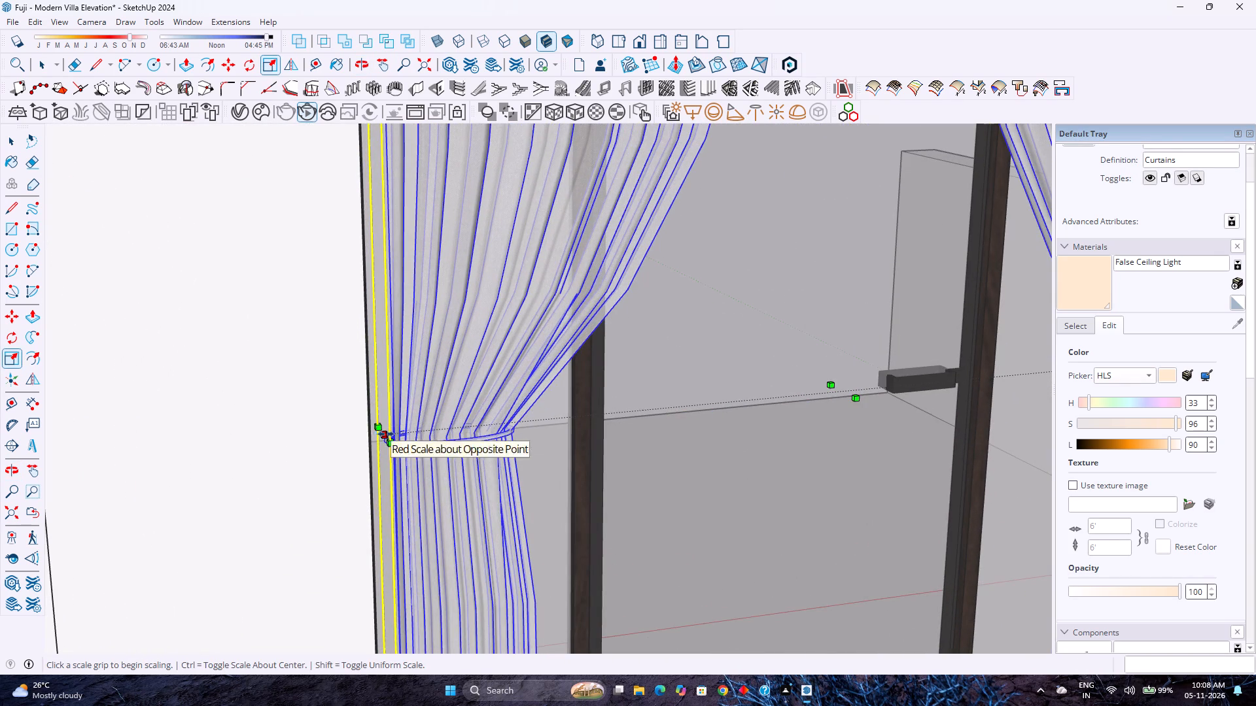
left_click(386, 434)
left_click(279, 442)
Move the curtains by their lower corner about 1' 7 15/16" out of the door opening to the room's floor corner.
scroll(279, 442, "down", 5)
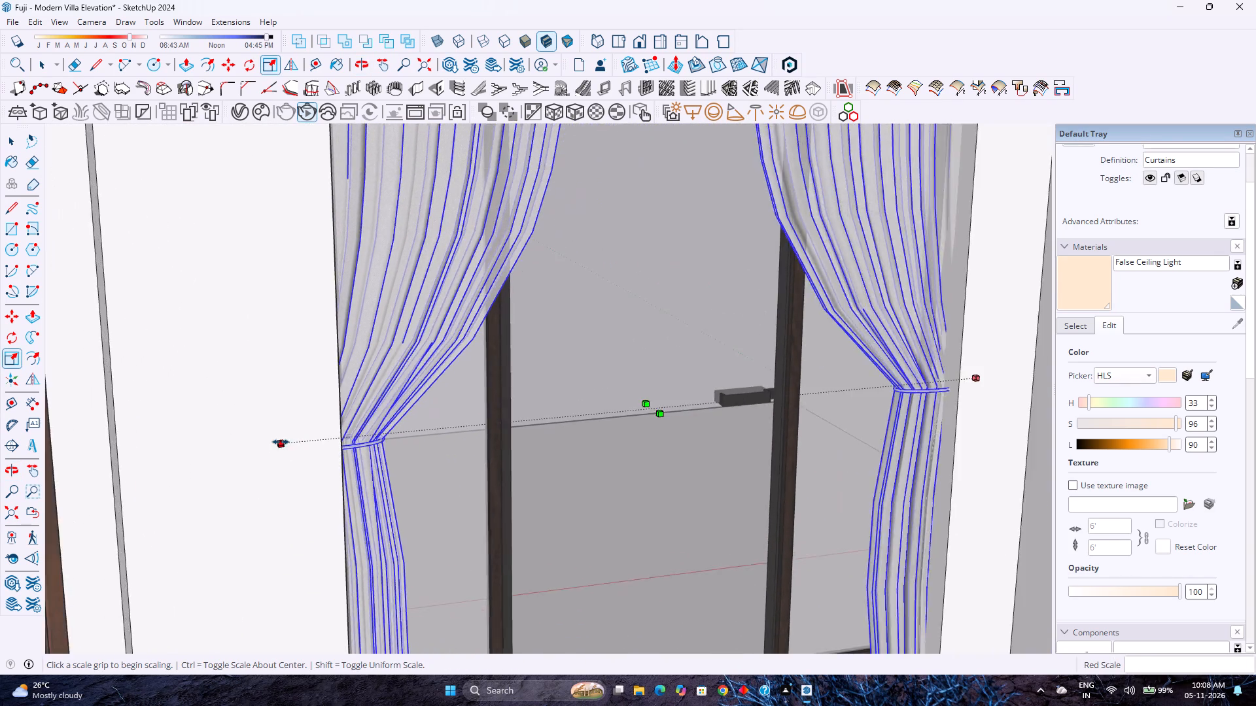
scroll(281, 442, "down", 3)
middle_click_drag(287, 437, 394, 356)
middle_click(394, 356)
key("m")
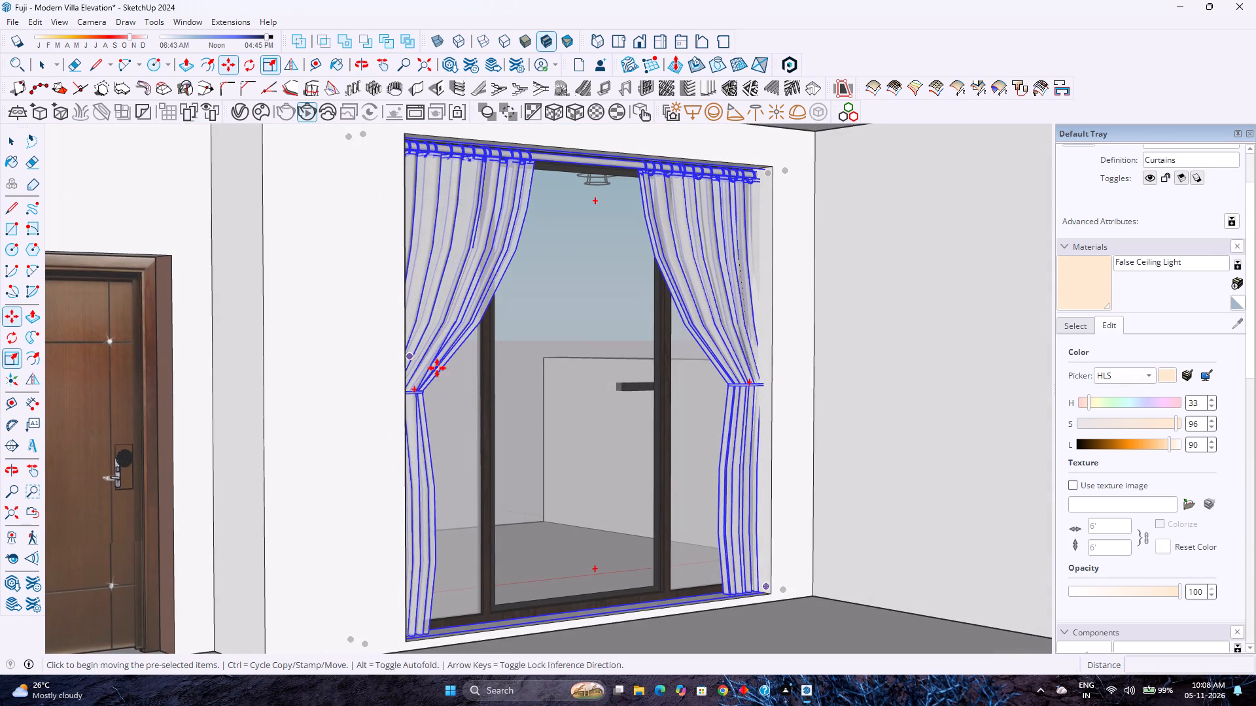
left_click(782, 589)
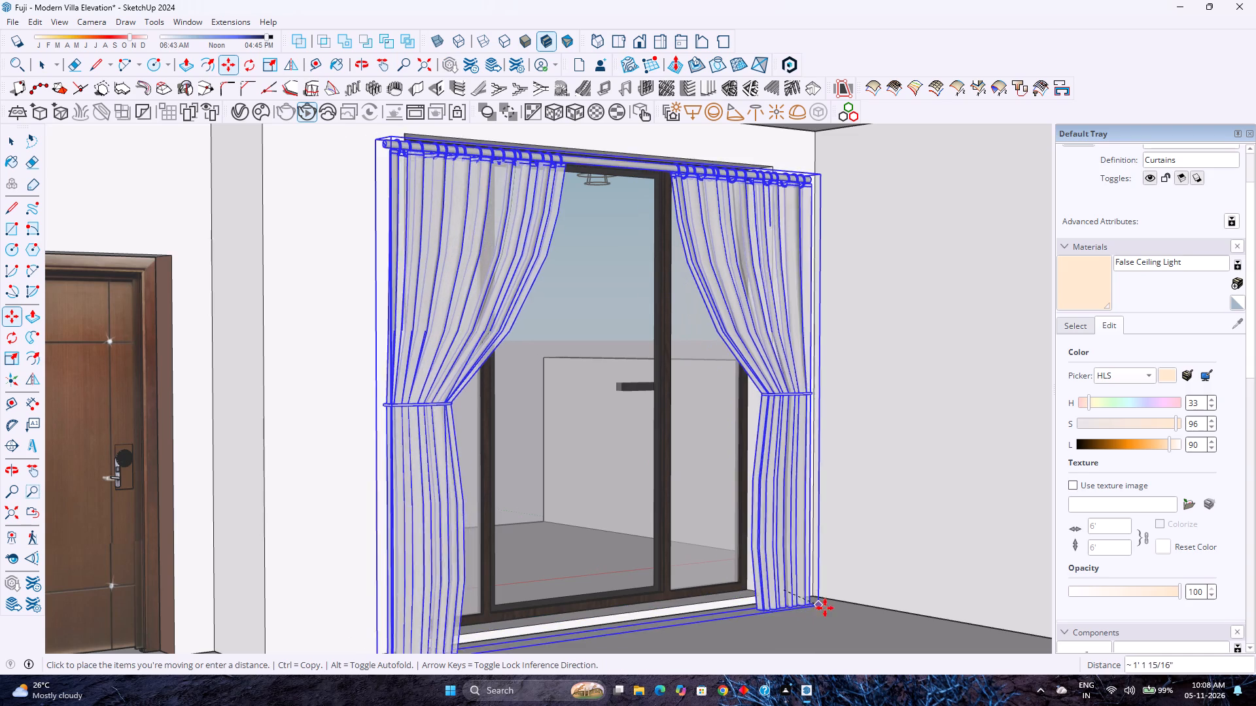
left_click(840, 607)
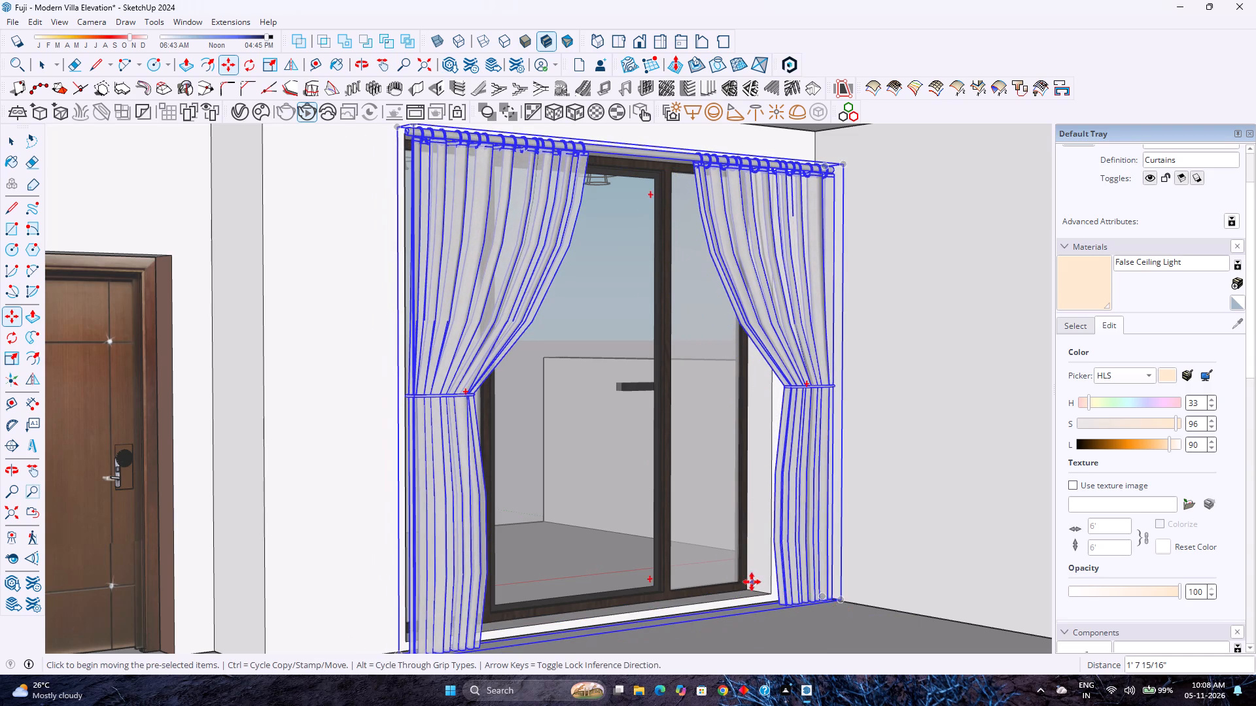
Move the curtains 10 15/16" along the green axis toward the glass door's wall and deselect them.
scroll(750, 581, "up", 2)
middle_click_drag(750, 580, 809, 624)
middle_click(809, 624)
scroll(851, 618, "up", 7)
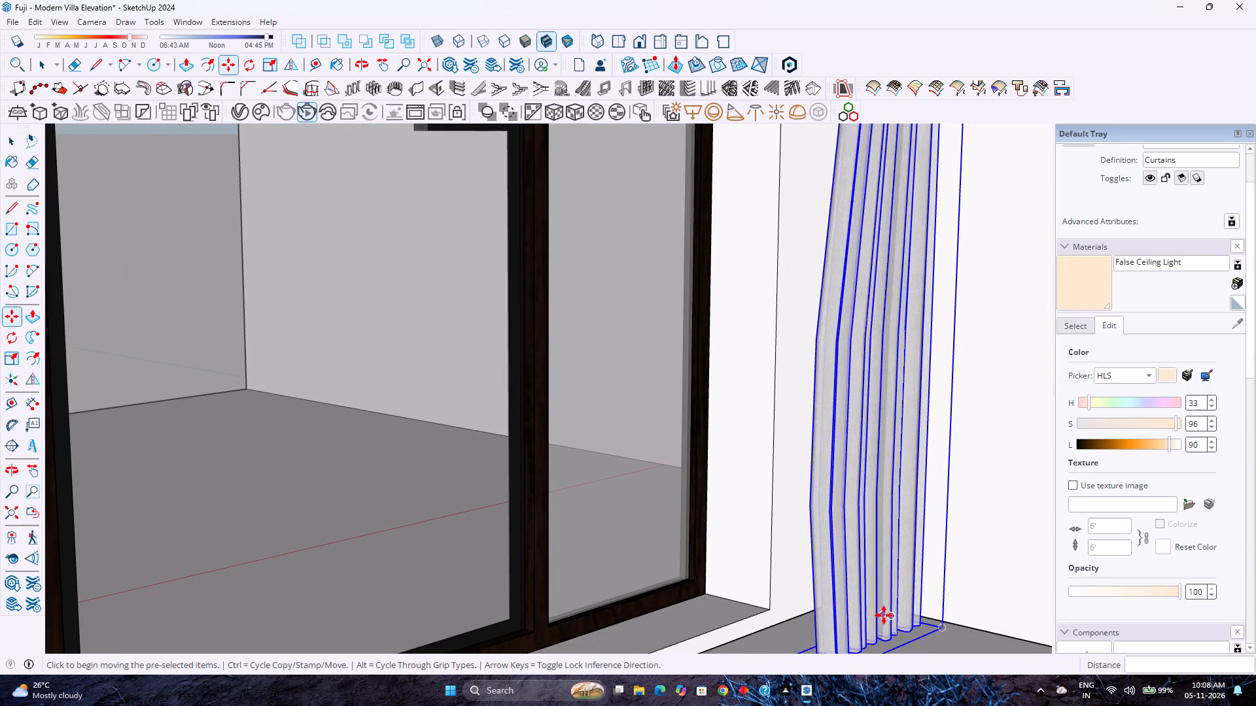
left_click(888, 614)
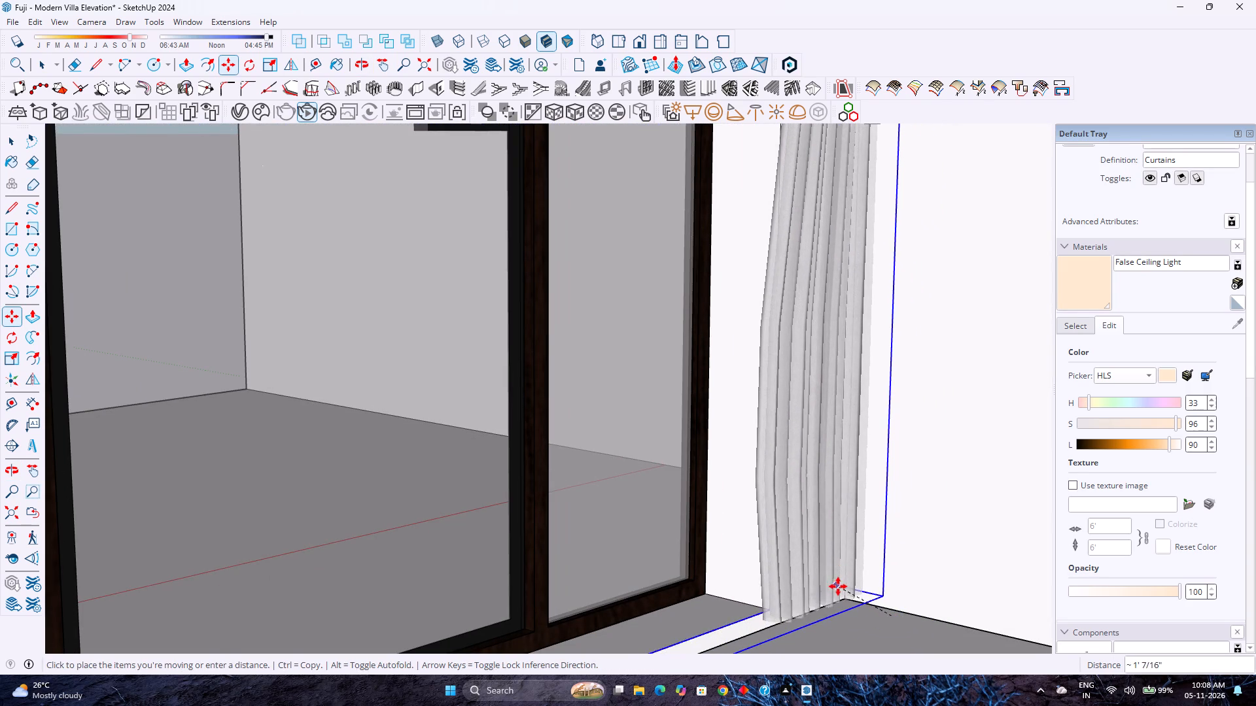
key("Left")
left_click(812, 584)
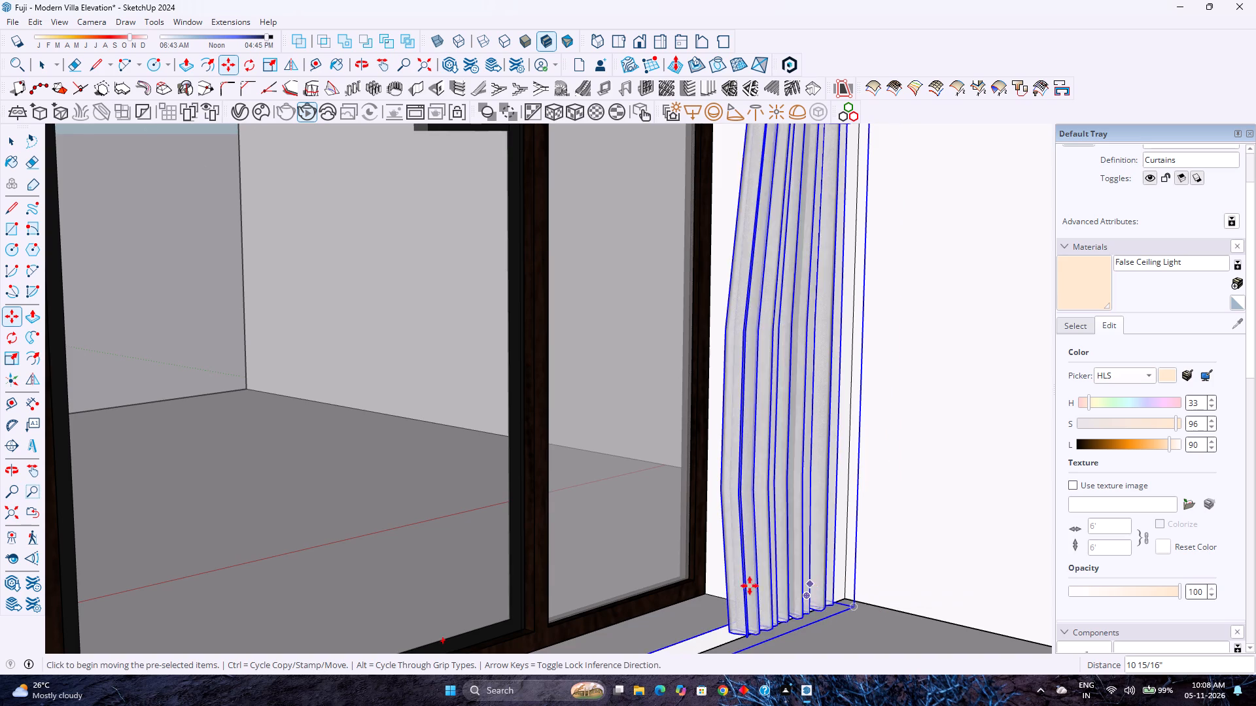
scroll(738, 580, "down", 10)
middle_click_drag(737, 574, 652, 549)
middle_click(652, 549)
middle_click(648, 549)
scroll(632, 545, "down", 7)
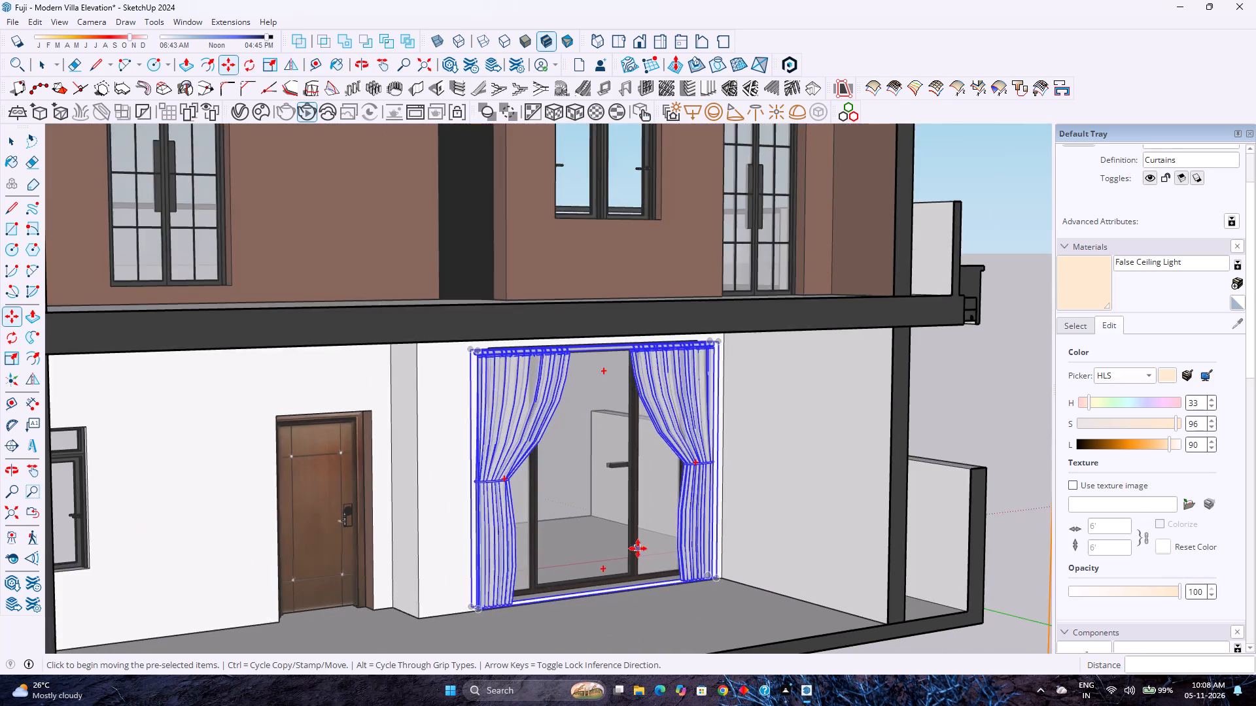
middle_click_drag(638, 549, 499, 533)
middle_click(499, 533)
key("v")
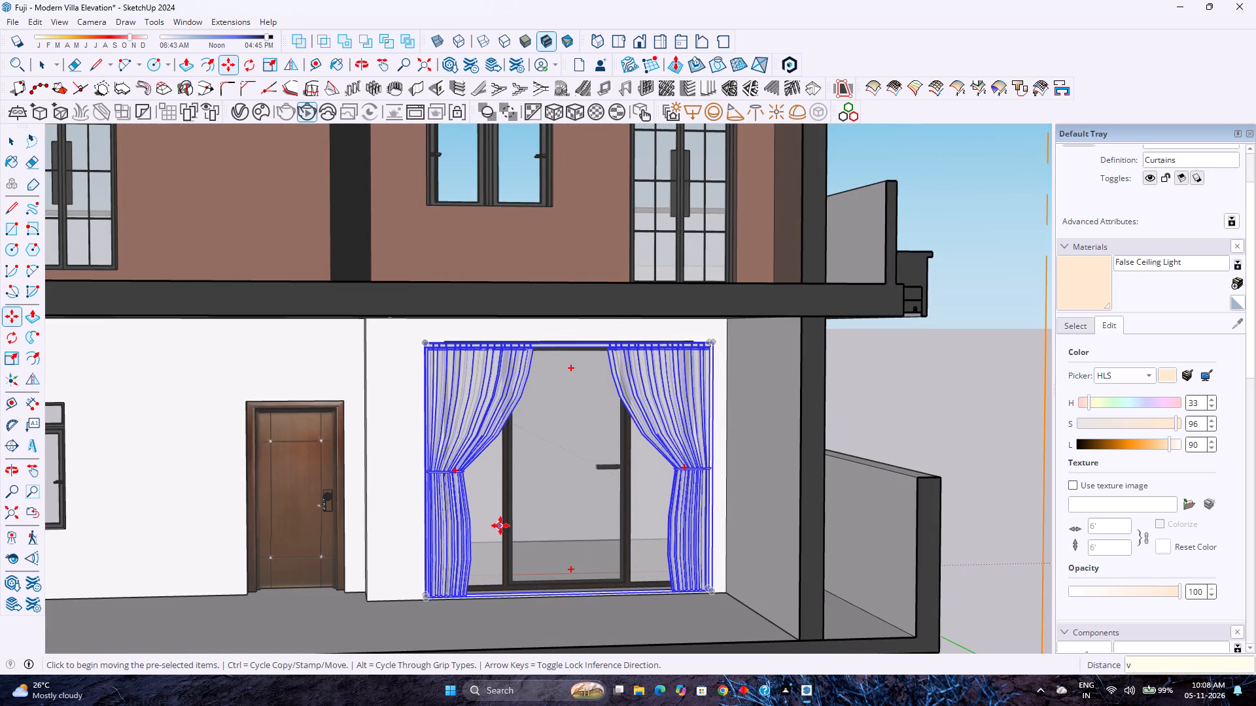
scroll(503, 526, "down", 4)
key("Escape")
scroll(504, 526, "down", 3)
key("space")
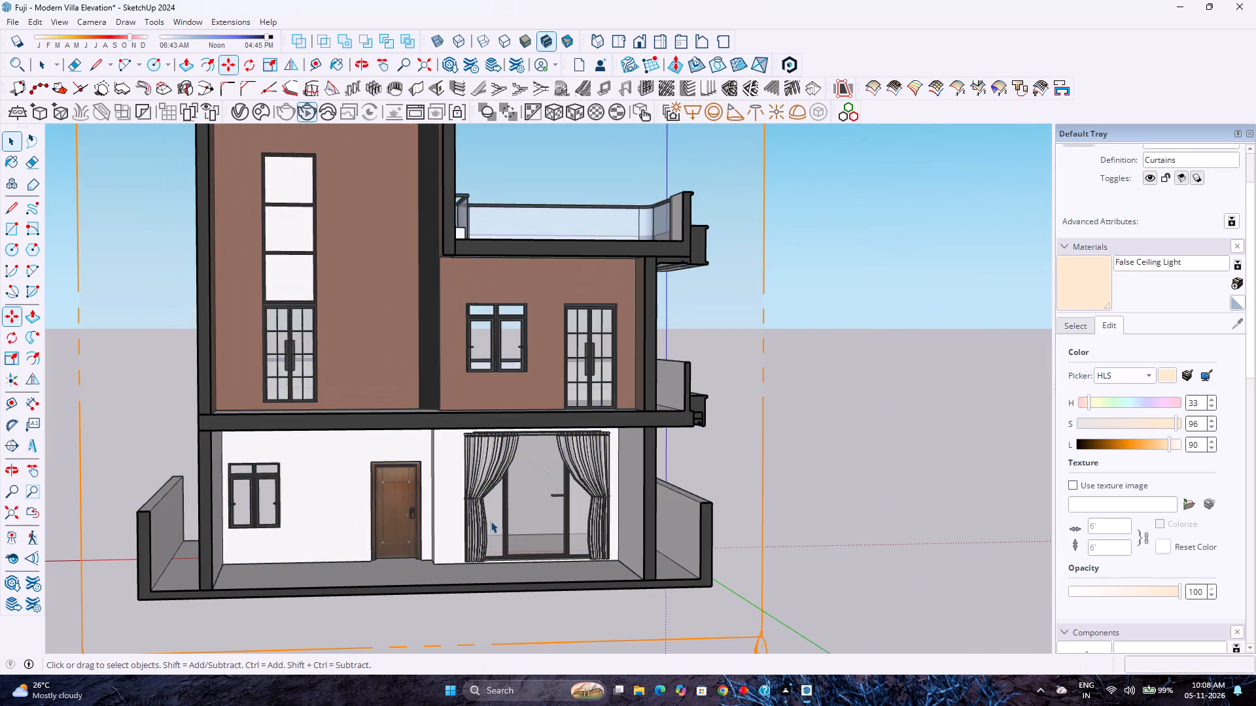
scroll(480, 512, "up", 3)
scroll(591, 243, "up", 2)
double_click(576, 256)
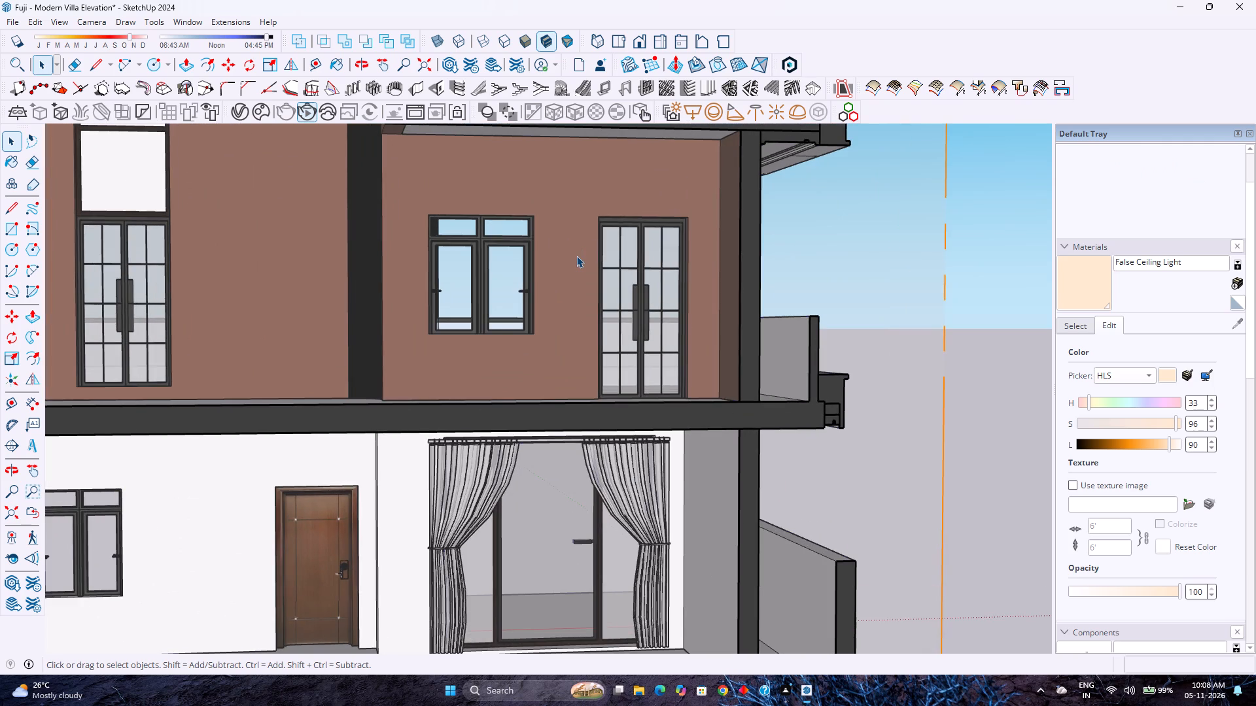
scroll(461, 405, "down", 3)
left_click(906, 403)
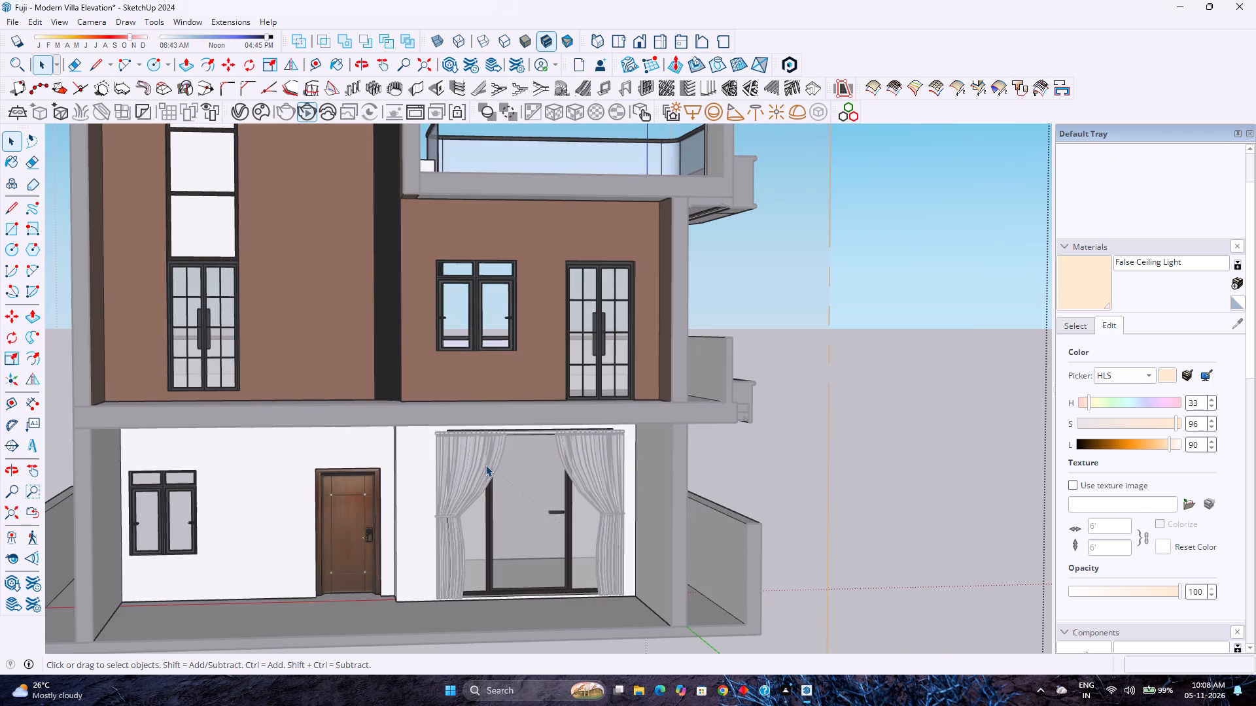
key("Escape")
Cut the curtains and paste them inside the ground-floor group, lined up with the glass door at the wall's bottom corner.
left_click(464, 460)
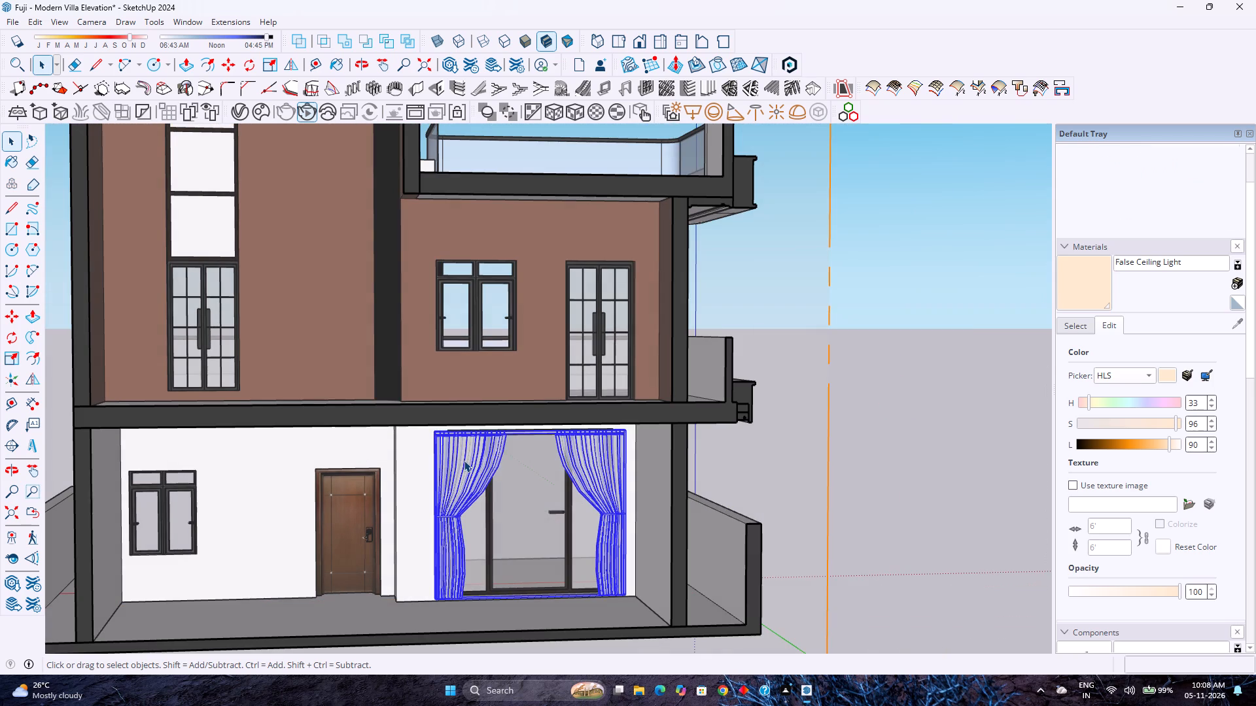
key("ctrl+x")
double_click(430, 475)
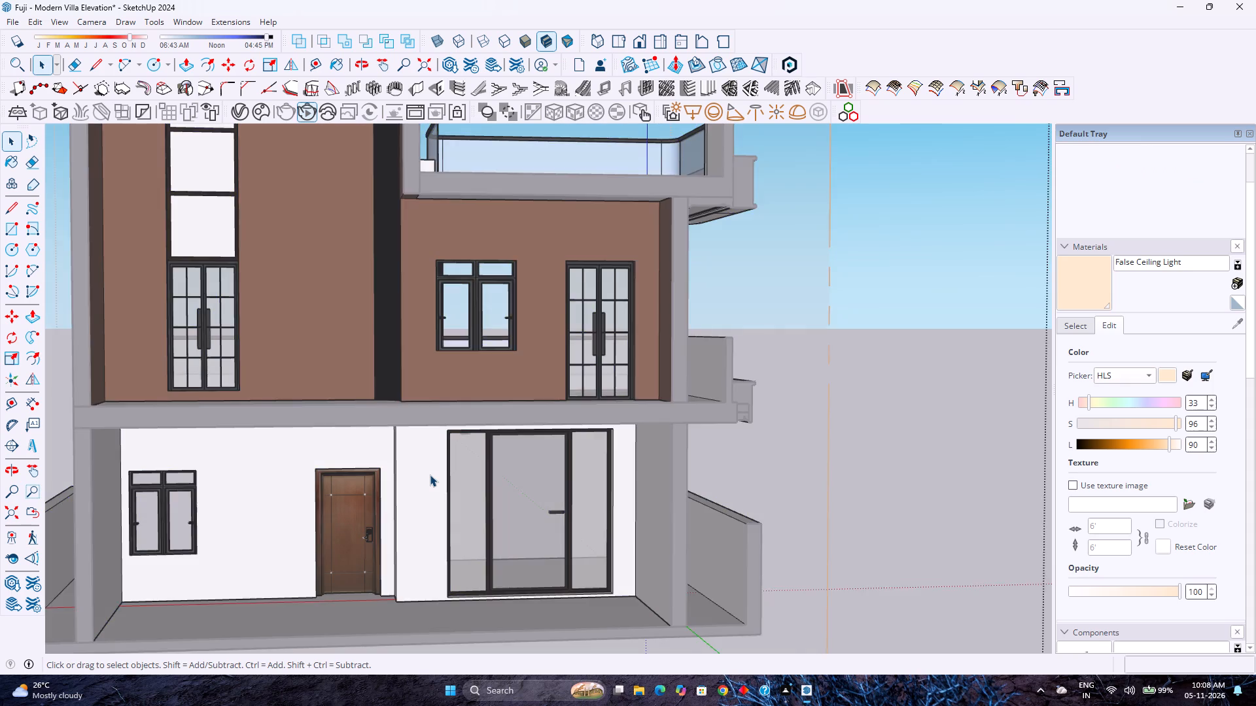
scroll(430, 475, "up", 2)
double_click(429, 475)
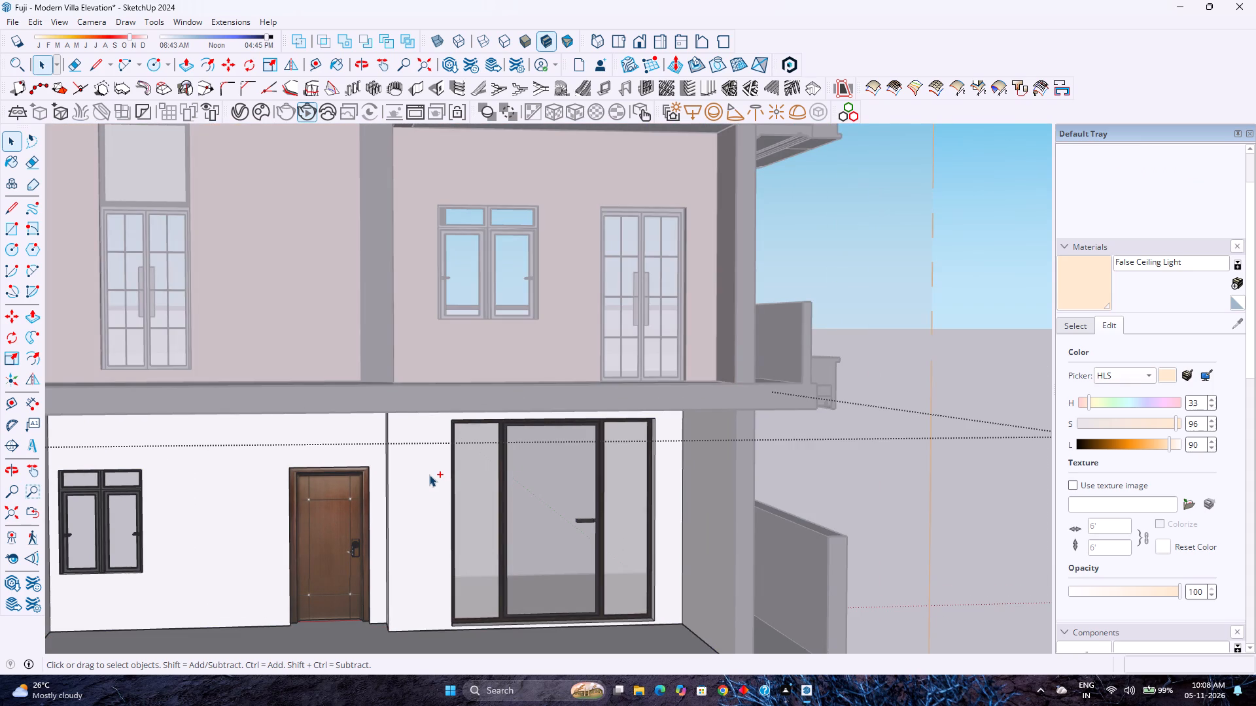
key("ctrl+v")
scroll(442, 631, "down", 2)
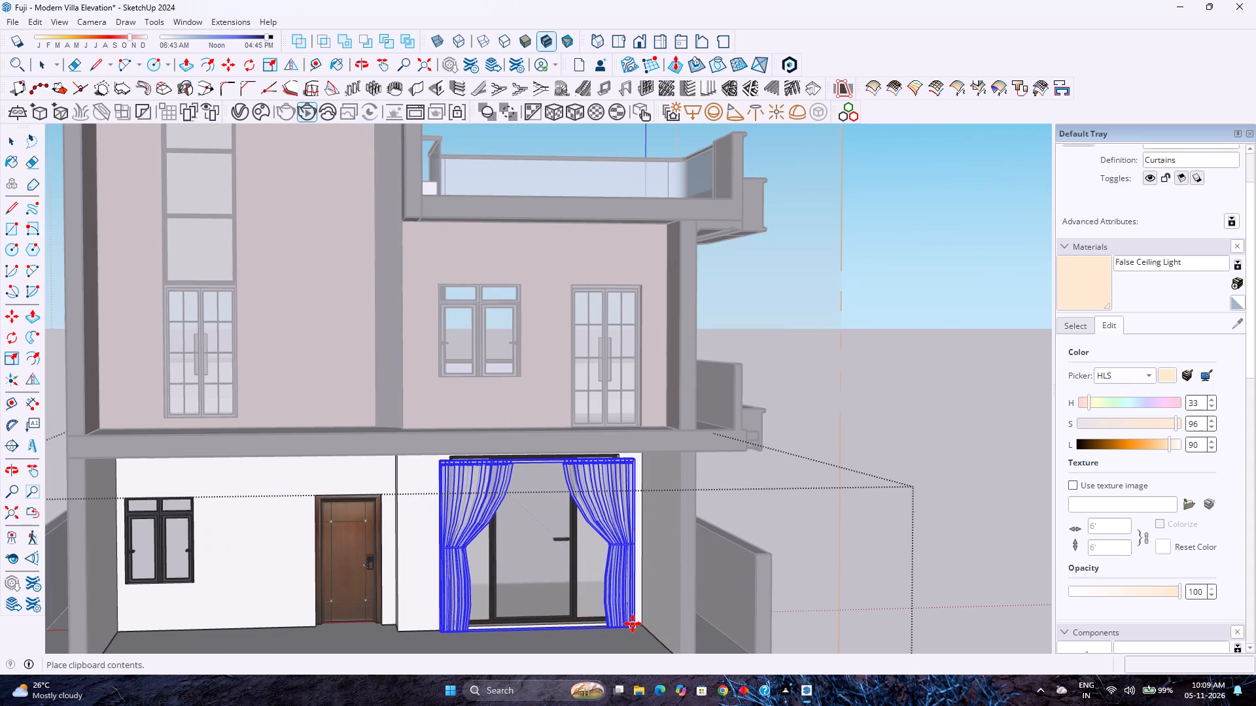
left_click(633, 624)
Adjust the pasted curtains' position along the green axis so they hang against the glass door's wall.
scroll(606, 626, "up", 6)
middle_click_drag(605, 626, 714, 630)
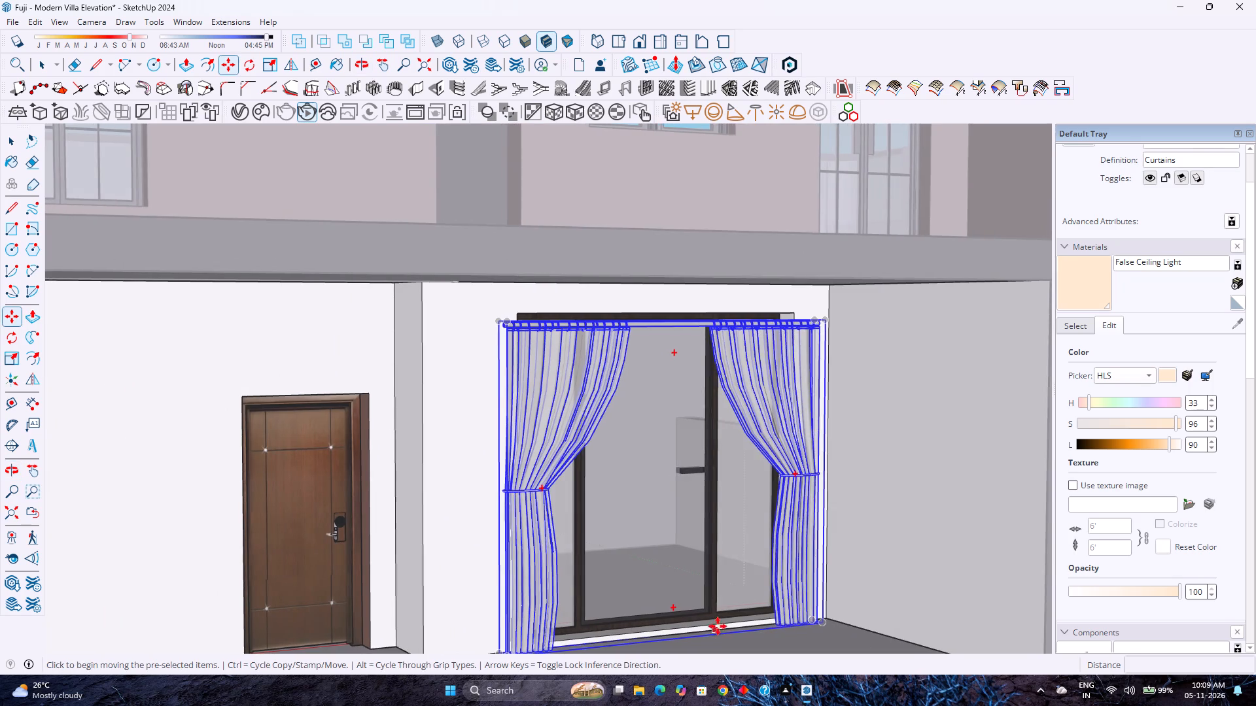
scroll(722, 622, "up", 5)
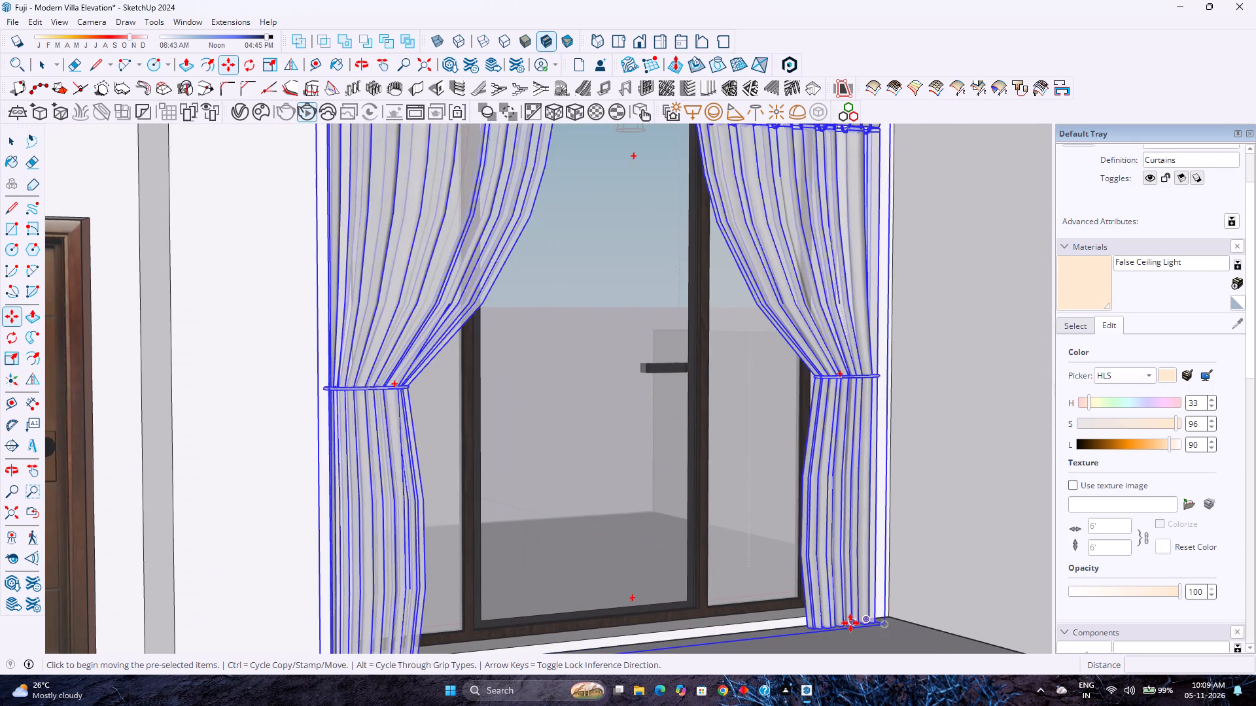
scroll(862, 624, "up", 8)
left_click(867, 614)
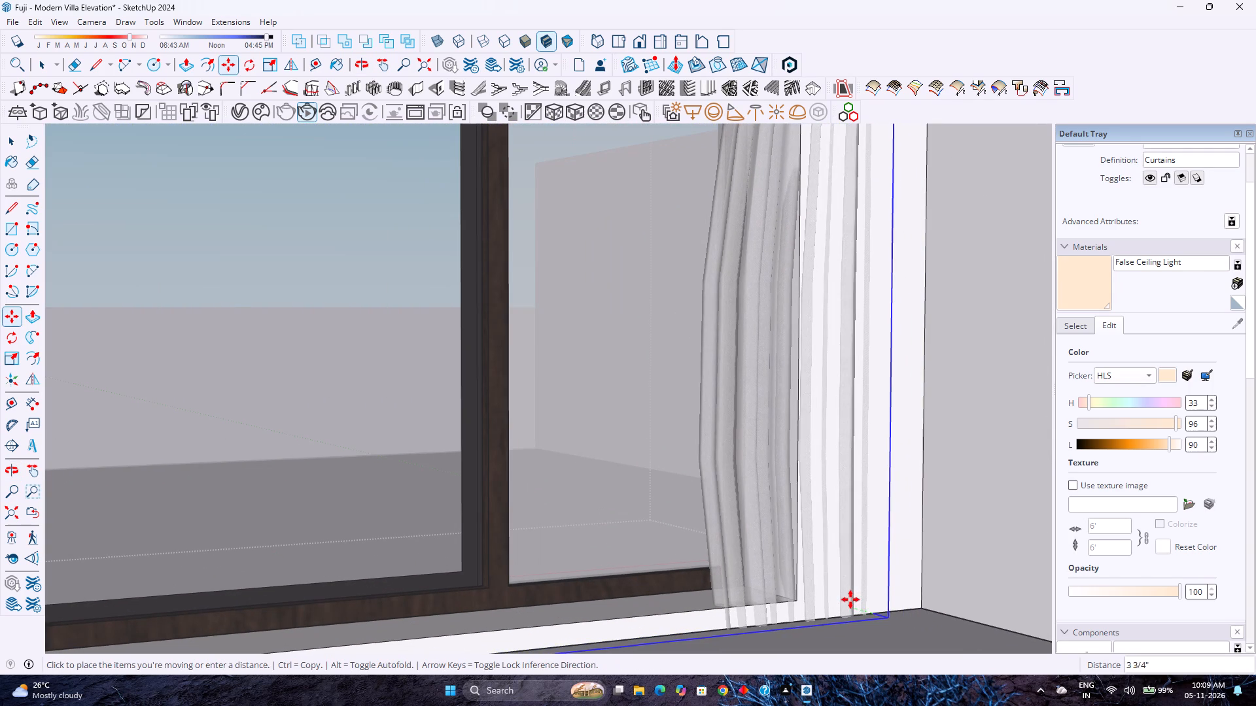
key("Left")
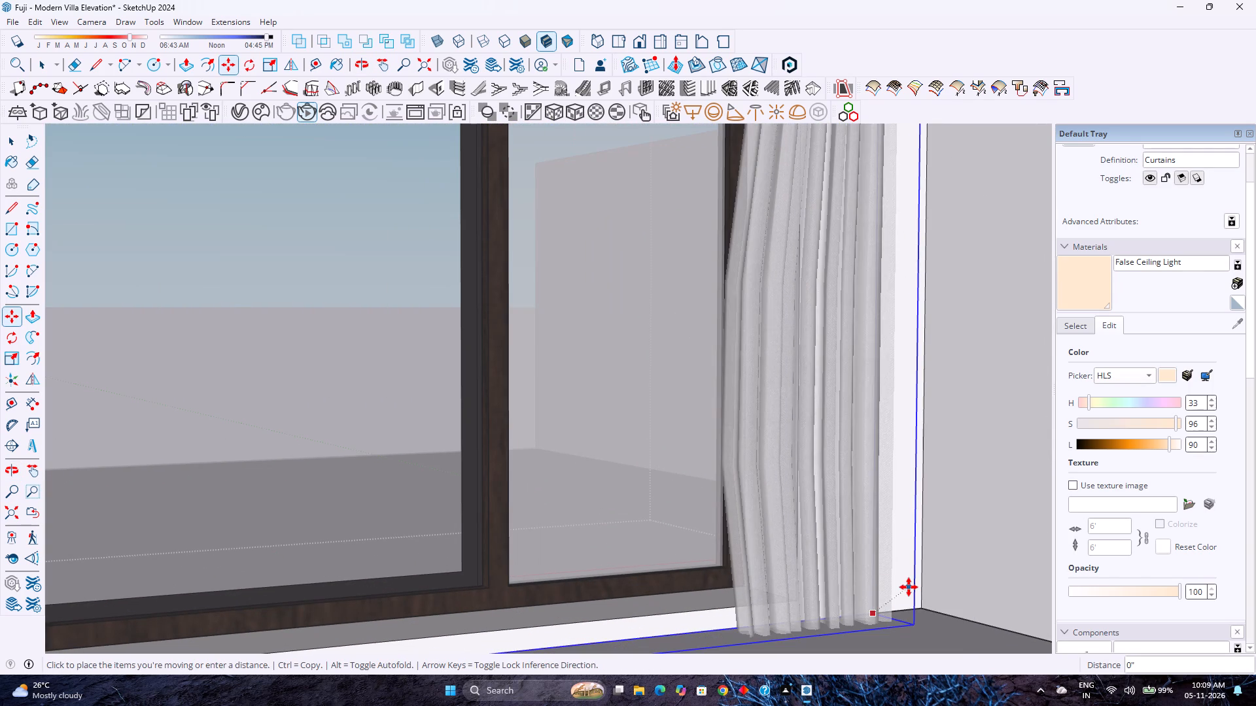
left_click(909, 587)
Scale the curtains along the blue axis by about 1.03 to cover the top of the door frame, and leave the ground-floor group.
scroll(776, 595, "down", 13)
middle_click_drag(782, 581, 670, 578)
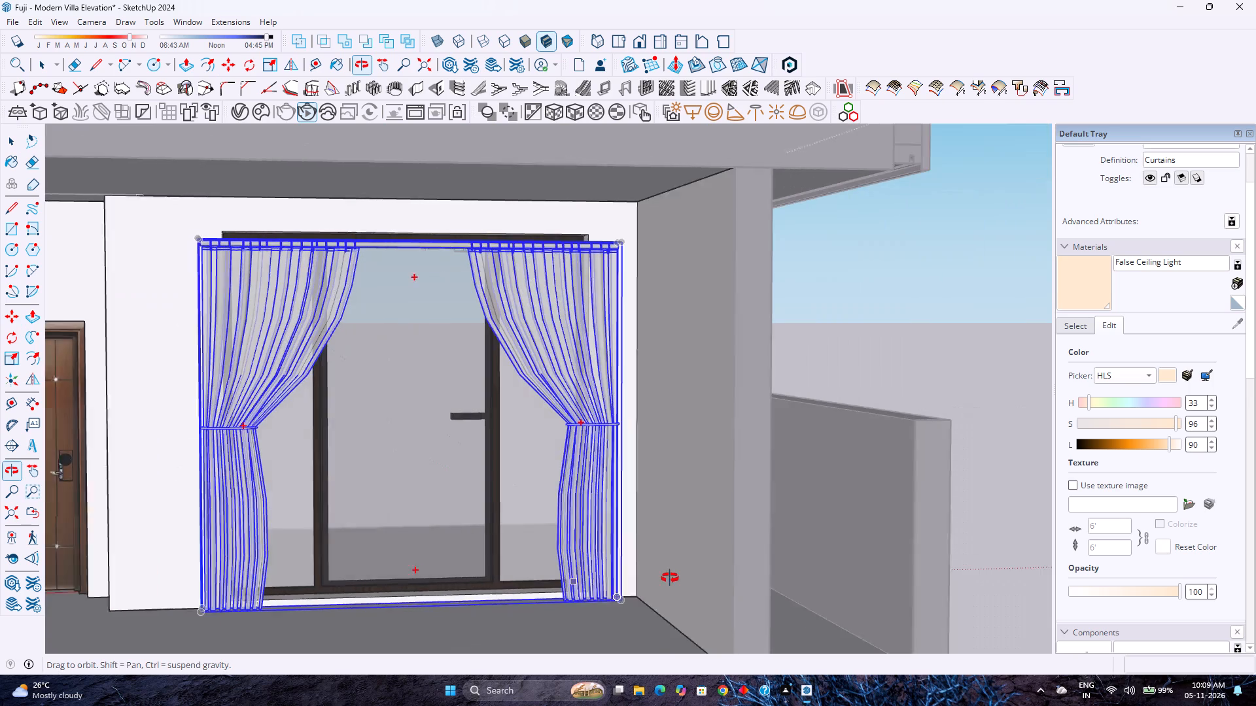
middle_click_drag(670, 578, 671, 577)
middle_click(671, 577)
scroll(406, 257, "up", 1)
middle_click_drag(406, 257, 464, 263)
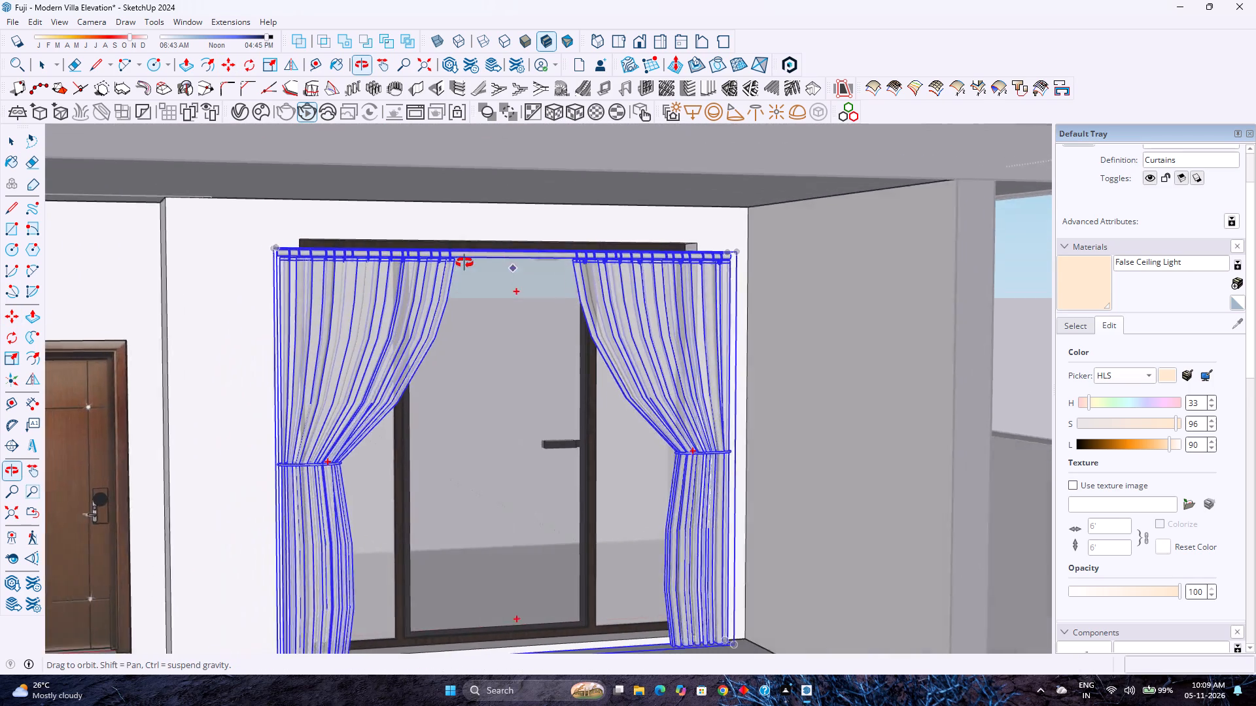
middle_click_drag(464, 263, 542, 271)
middle_click(543, 271)
scroll(629, 282, "up", 3)
key("s")
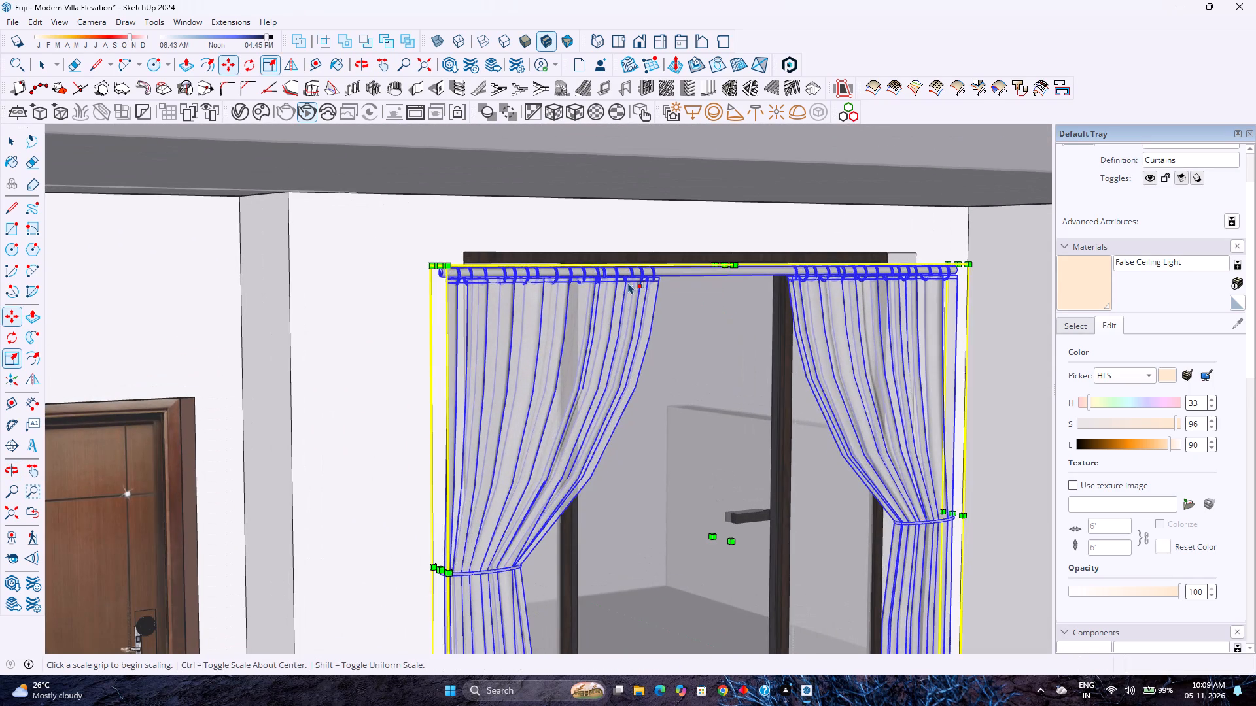
scroll(698, 258, "up", 1)
left_click(727, 268)
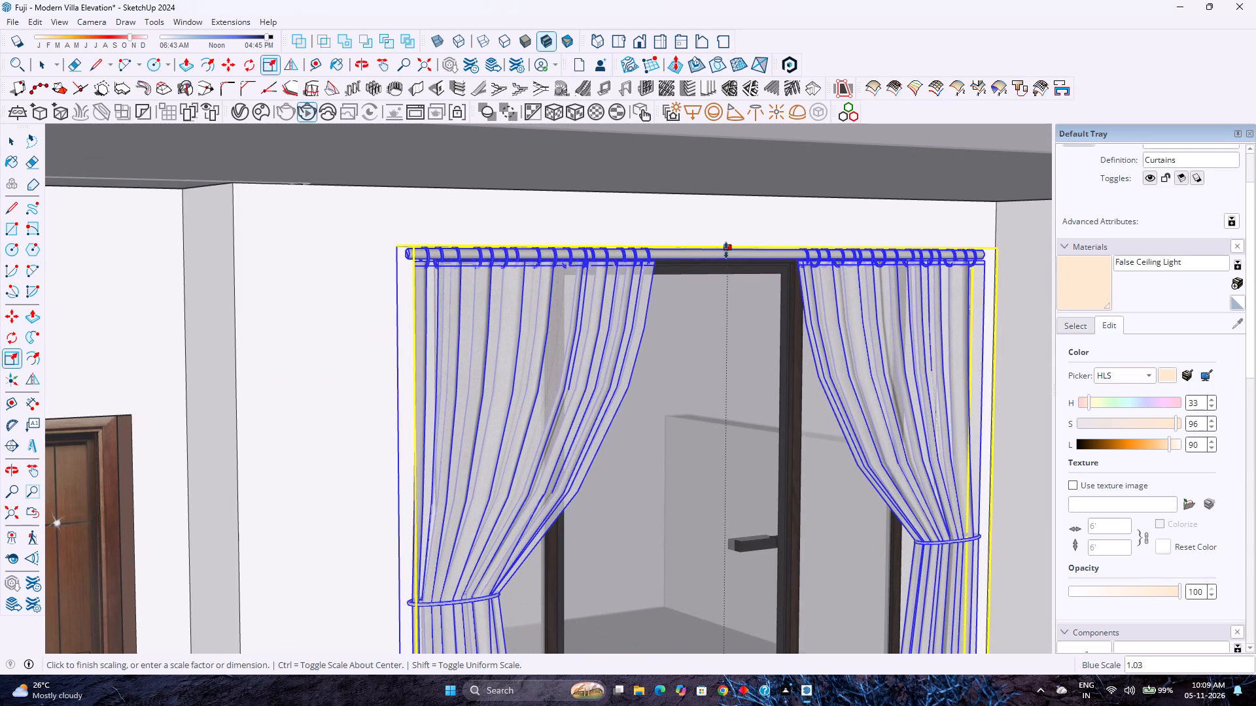
left_click(723, 252)
scroll(342, 357, "down", 5)
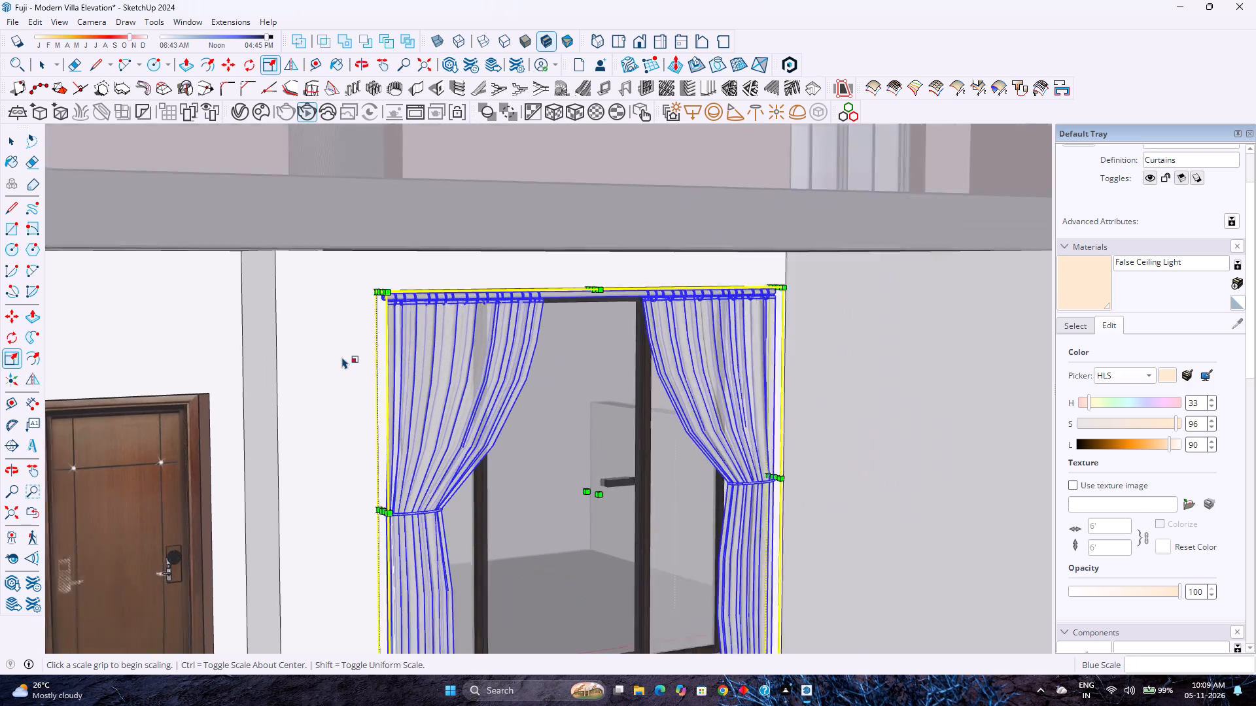
scroll(342, 357, "down", 2)
middle_click_drag(381, 373, 244, 361)
middle_click(244, 361)
middle_click_drag(245, 361, 405, 324, "shift")
middle_click(405, 324)
key("space")
key("Escape")
scroll(406, 348, "down", 7)
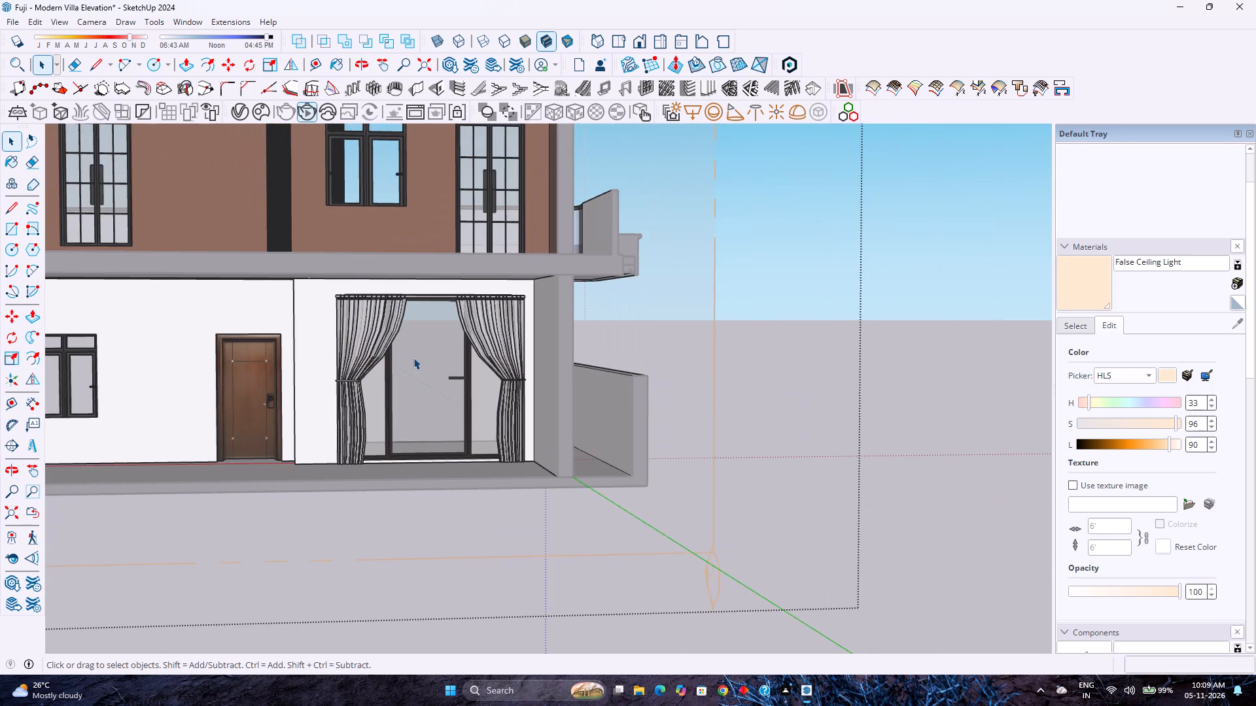
Open the brown-walled upper-floor group for editing around its window and glazed double door.
middle_click_drag(414, 354, 568, 509, "shift")
double_click(587, 386)
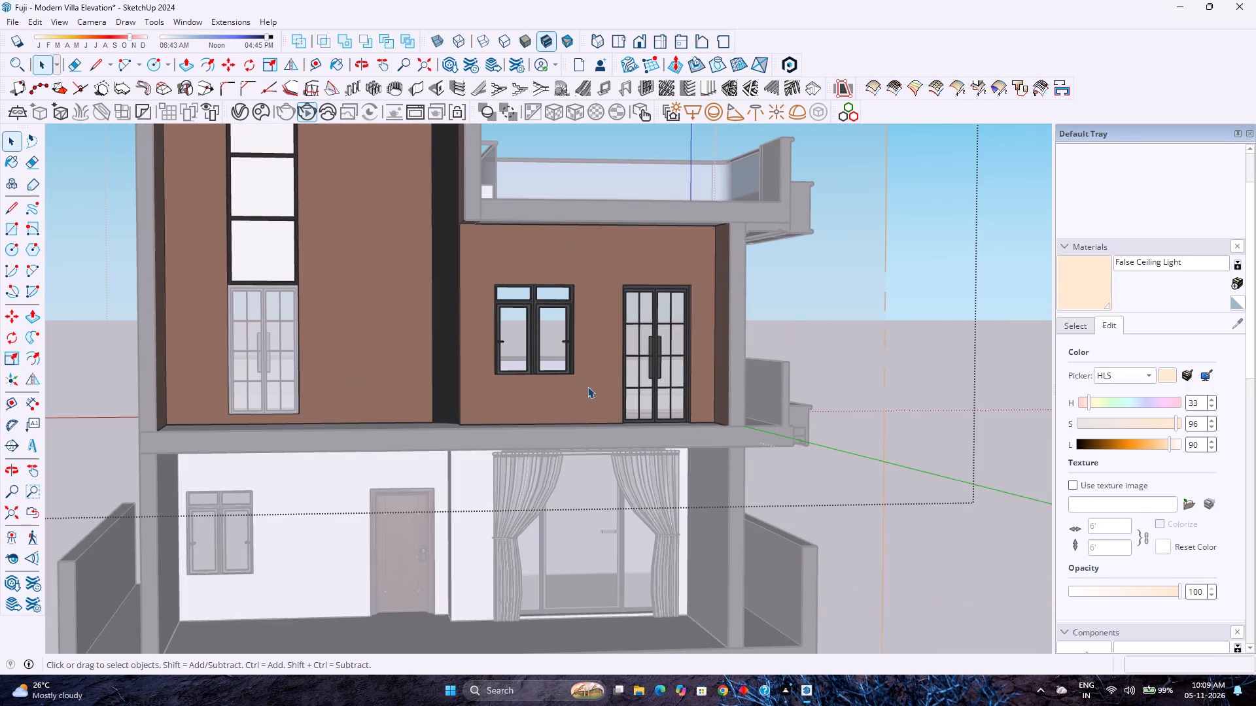
scroll(540, 329, "up", 7)
middle_click_drag(544, 330, 567, 416, "shift")
Open 3D Warehouse and browse the Curtains models for a set suited to the upper floor's window and glazed double door.
left_click(183, 22)
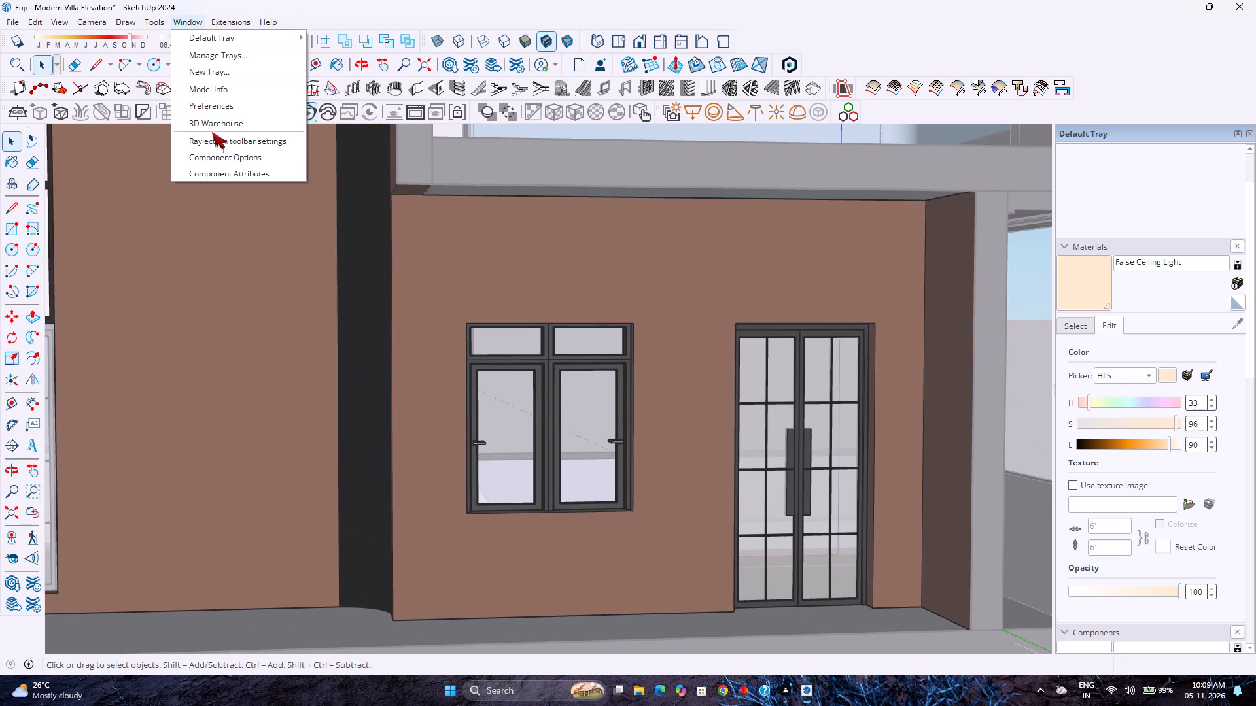
left_click(218, 122)
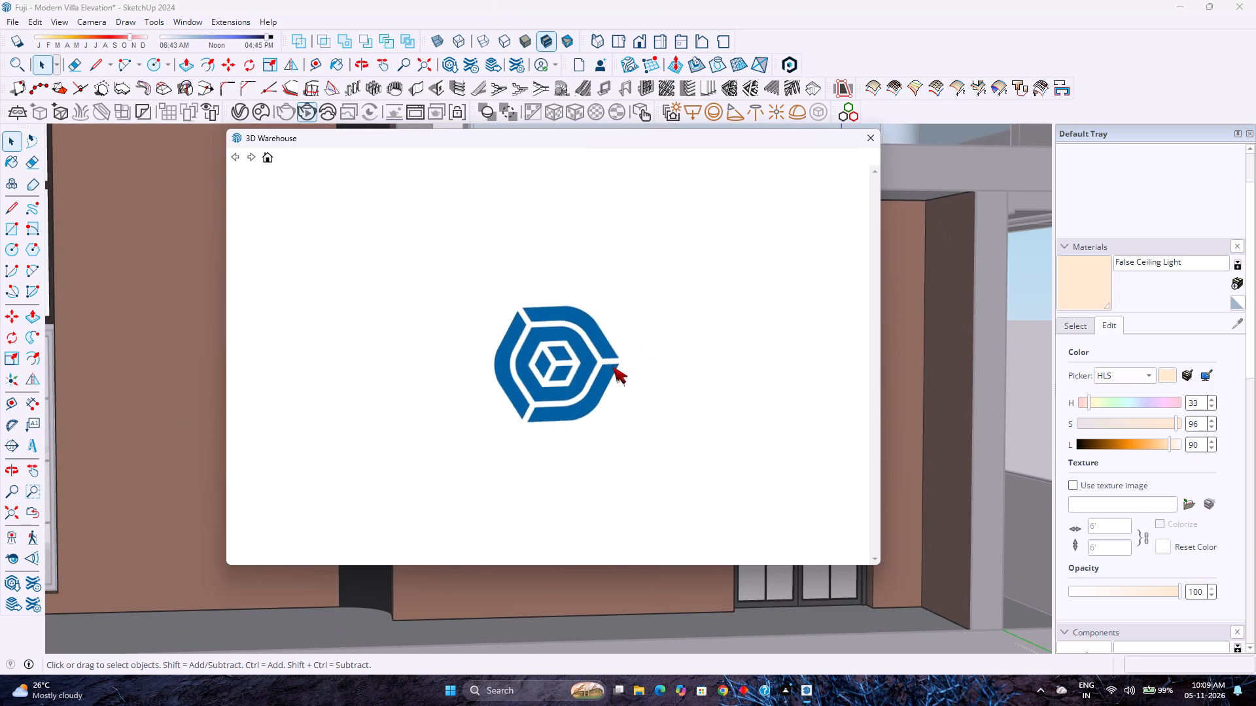
scroll(582, 335, "up", 4)
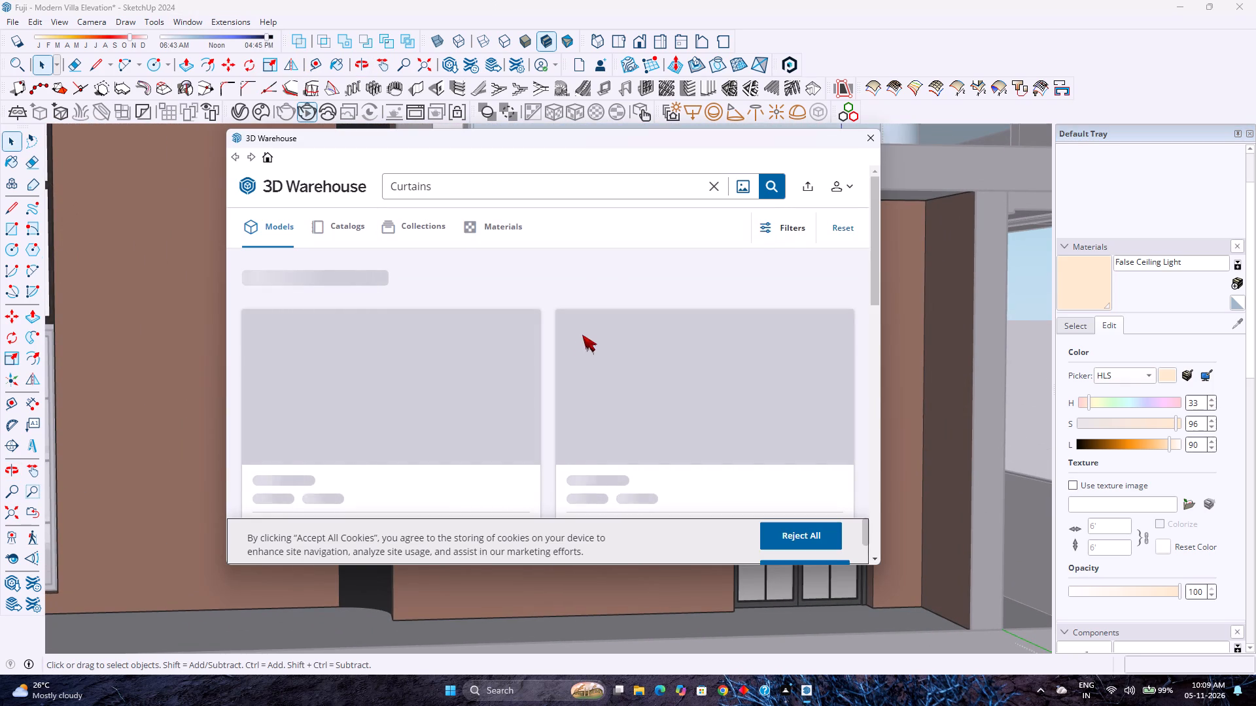
scroll(582, 335, "up", 2)
scroll(504, 343, "down", 4)
scroll(504, 343, "up", 3)
scroll(504, 343, "down", 3)
scroll(504, 343, "up", 3)
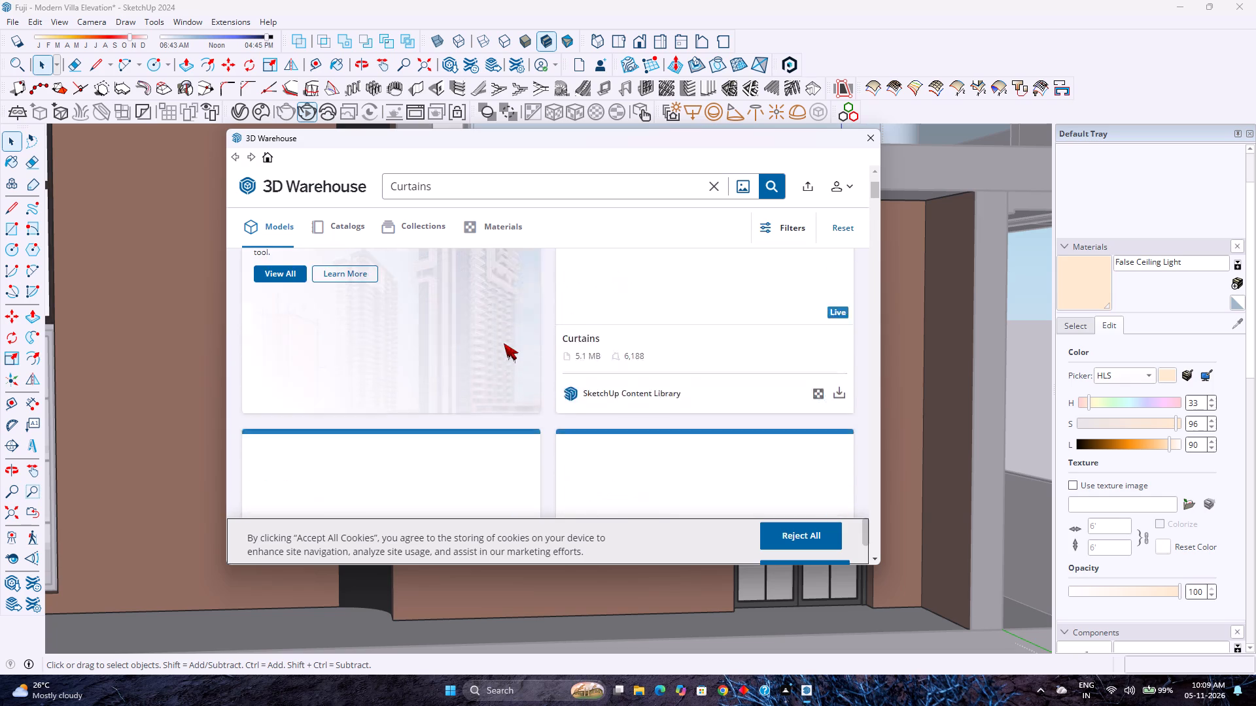
scroll(504, 343, "up", 3)
scroll(504, 343, "down", 2)
scroll(504, 343, "up", 1)
scroll(504, 343, "down", 7)
scroll(505, 341, "up", 1)
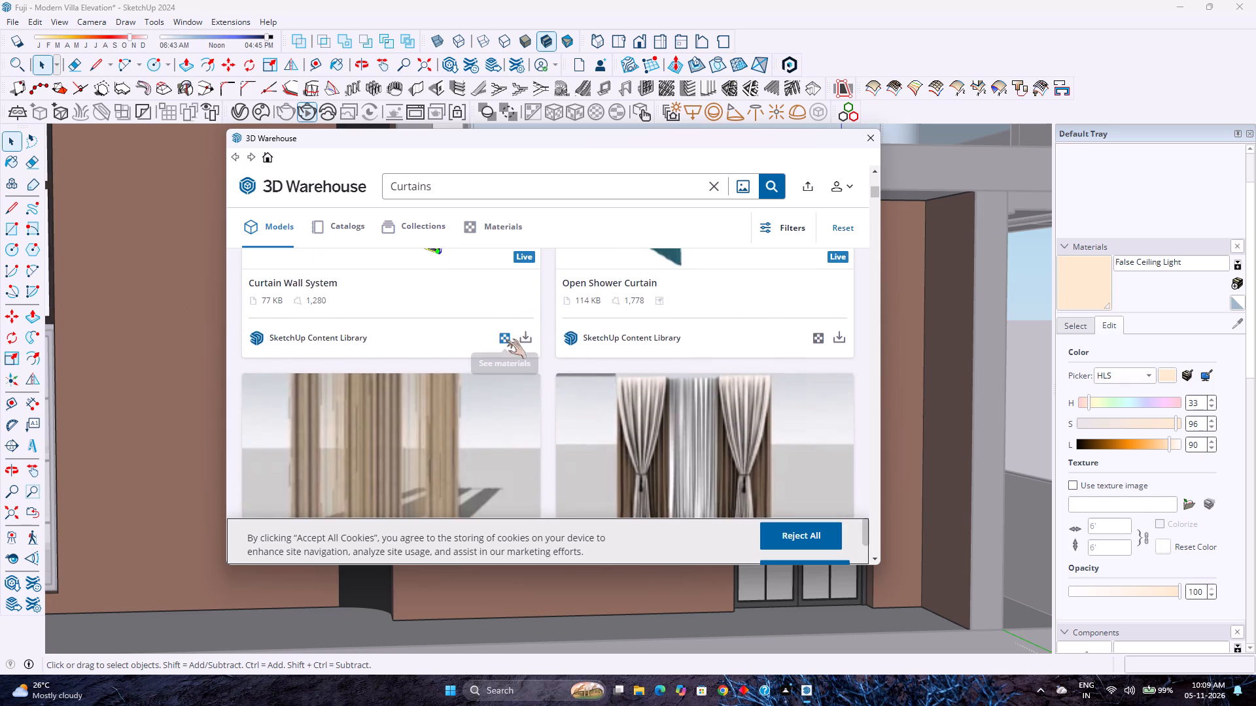
scroll(506, 339, "down", 3)
scroll(506, 339, "up", 2)
scroll(506, 339, "down", 9)
scroll(506, 339, "up", 2)
scroll(506, 339, "down", 4)
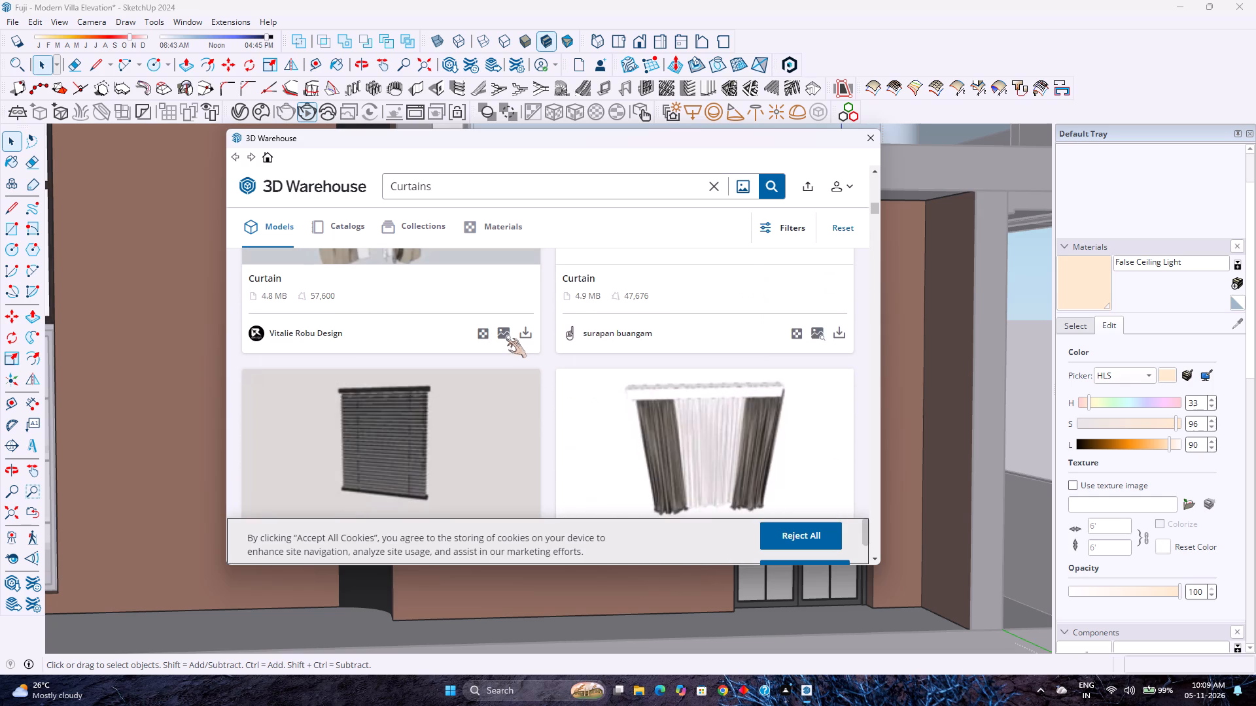
scroll(506, 338, "up", 2)
scroll(506, 338, "down", 6)
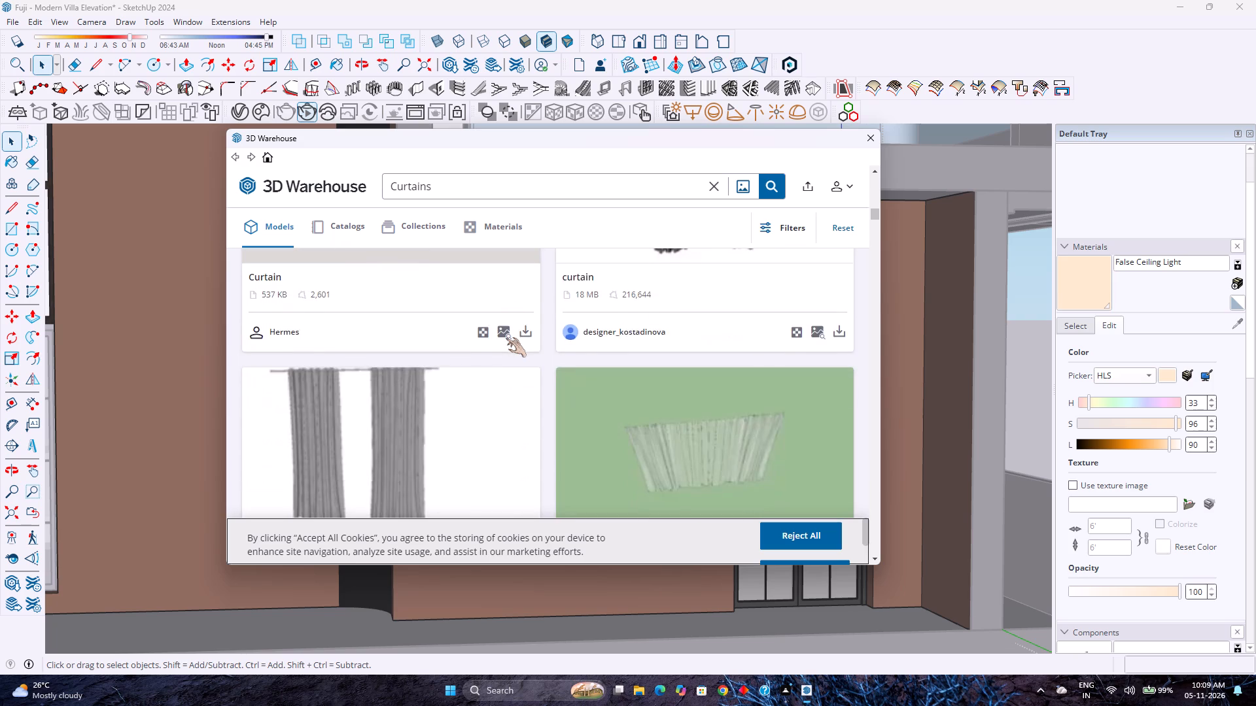
scroll(506, 338, "up", 3)
scroll(506, 338, "down", 11)
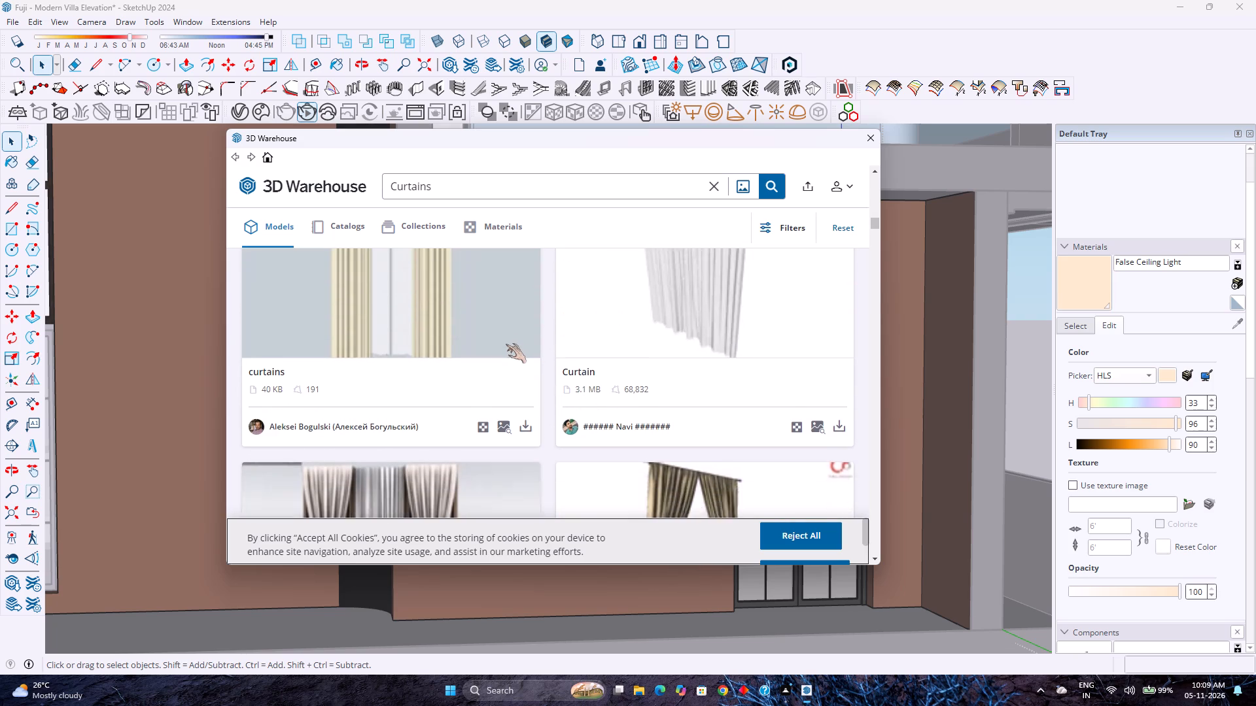
scroll(506, 343, "up", 3)
scroll(506, 343, "down", 5)
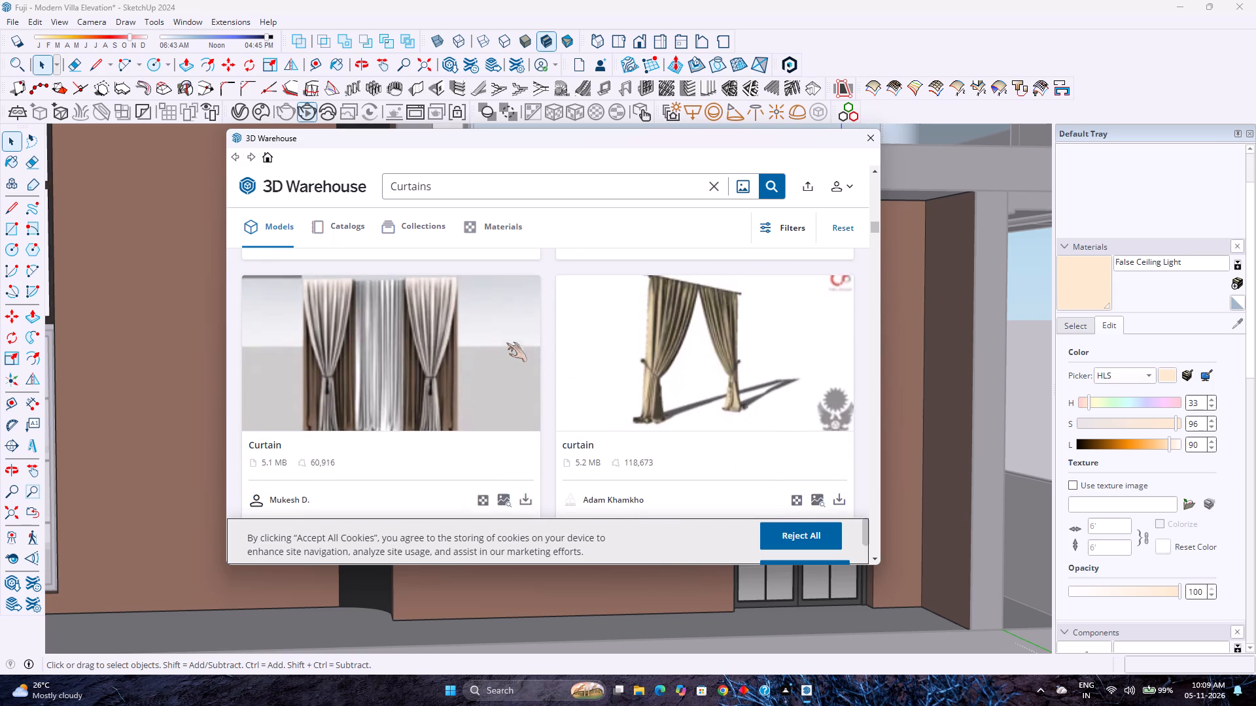
scroll(506, 343, "down", 9)
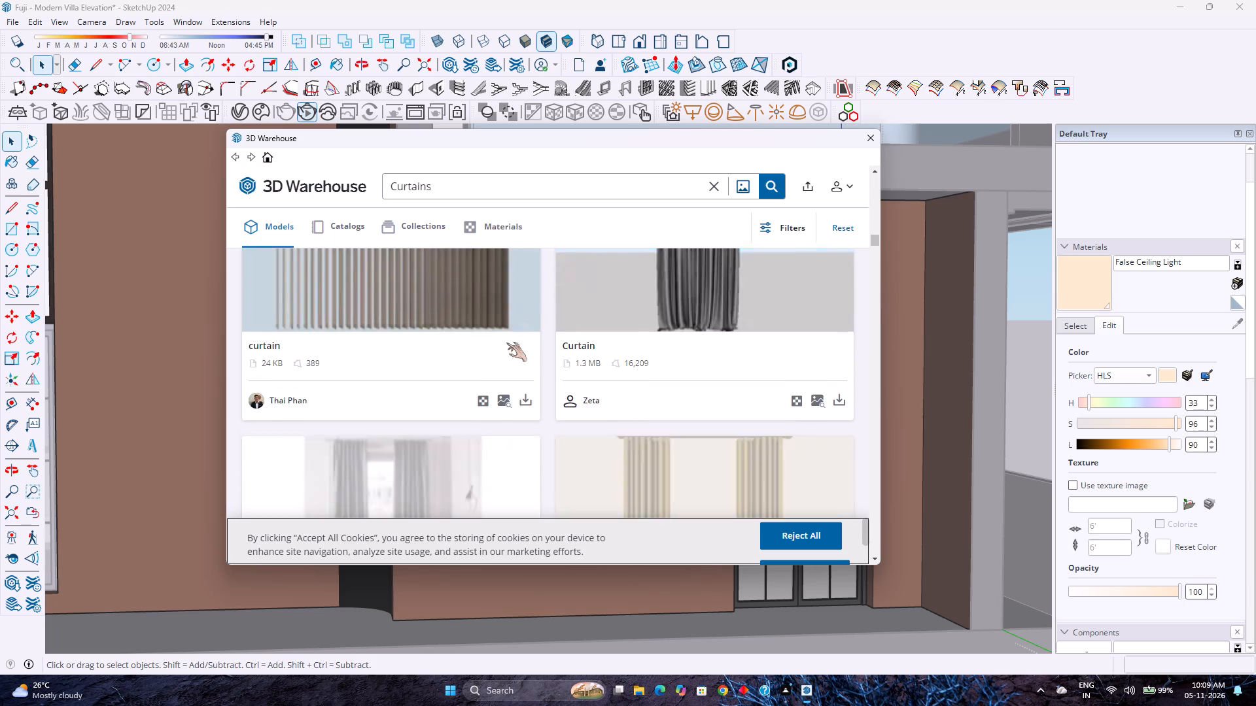
scroll(506, 343, "down", 8)
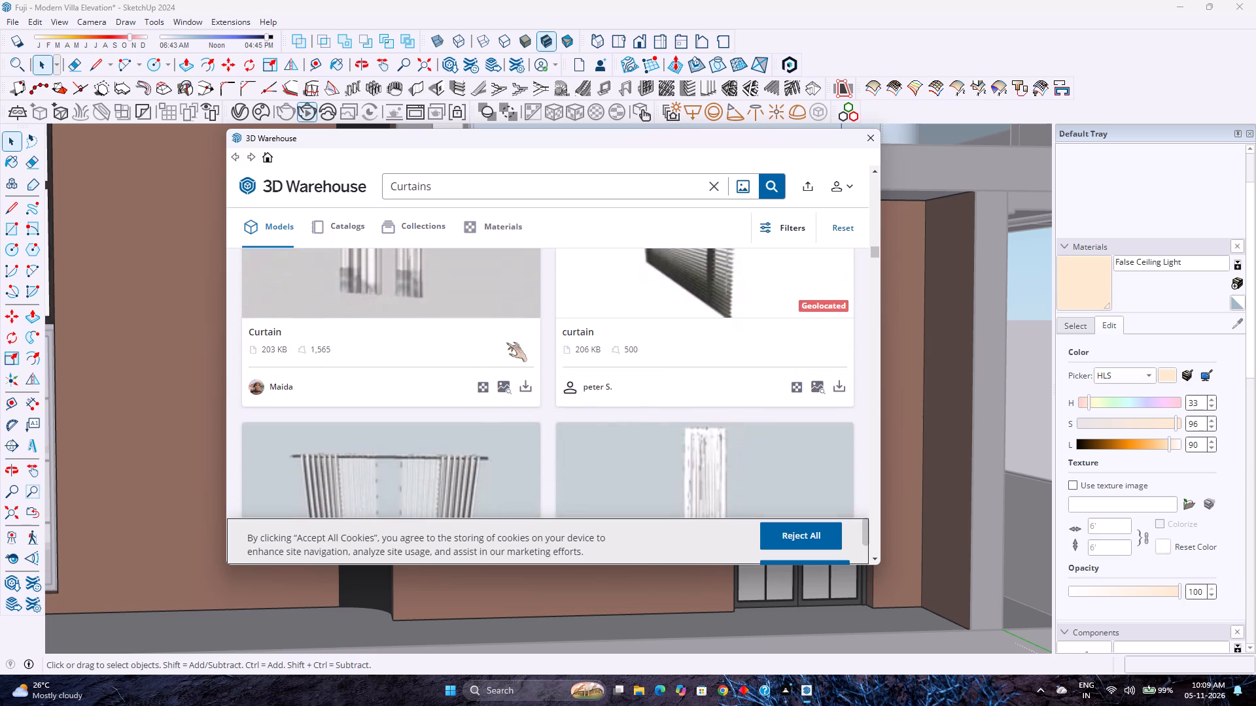
scroll(506, 343, "up", 1)
scroll(506, 343, "down", 2)
scroll(506, 343, "up", 1)
scroll(506, 343, "down", 4)
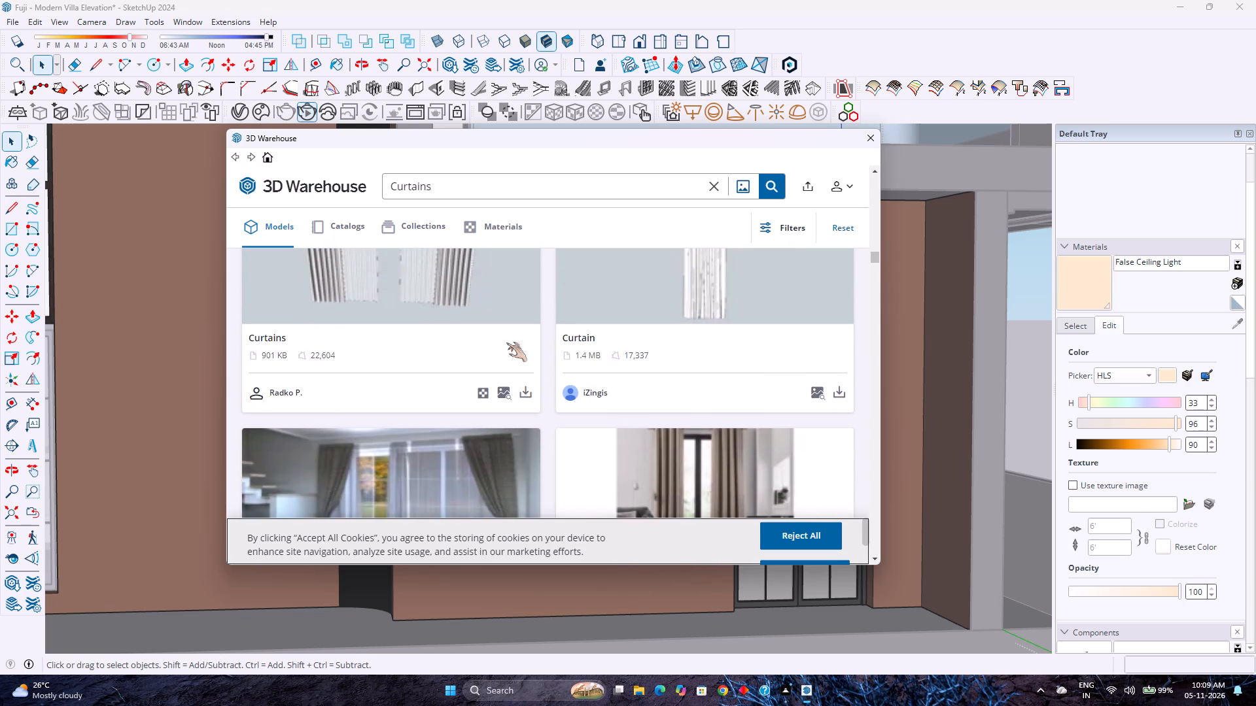
scroll(506, 343, "down", 1)
scroll(506, 343, "up", 2)
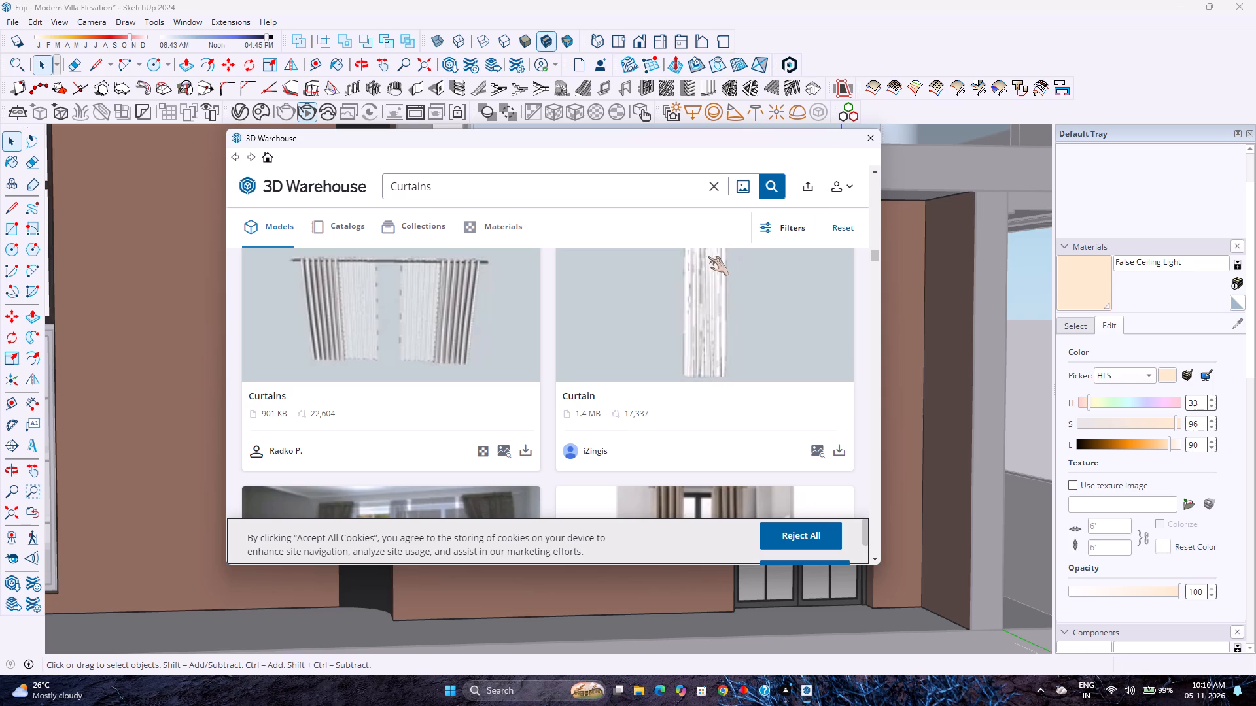
scroll(645, 389, "down", 1)
scroll(645, 388, "up", 1)
scroll(645, 388, "down", 4)
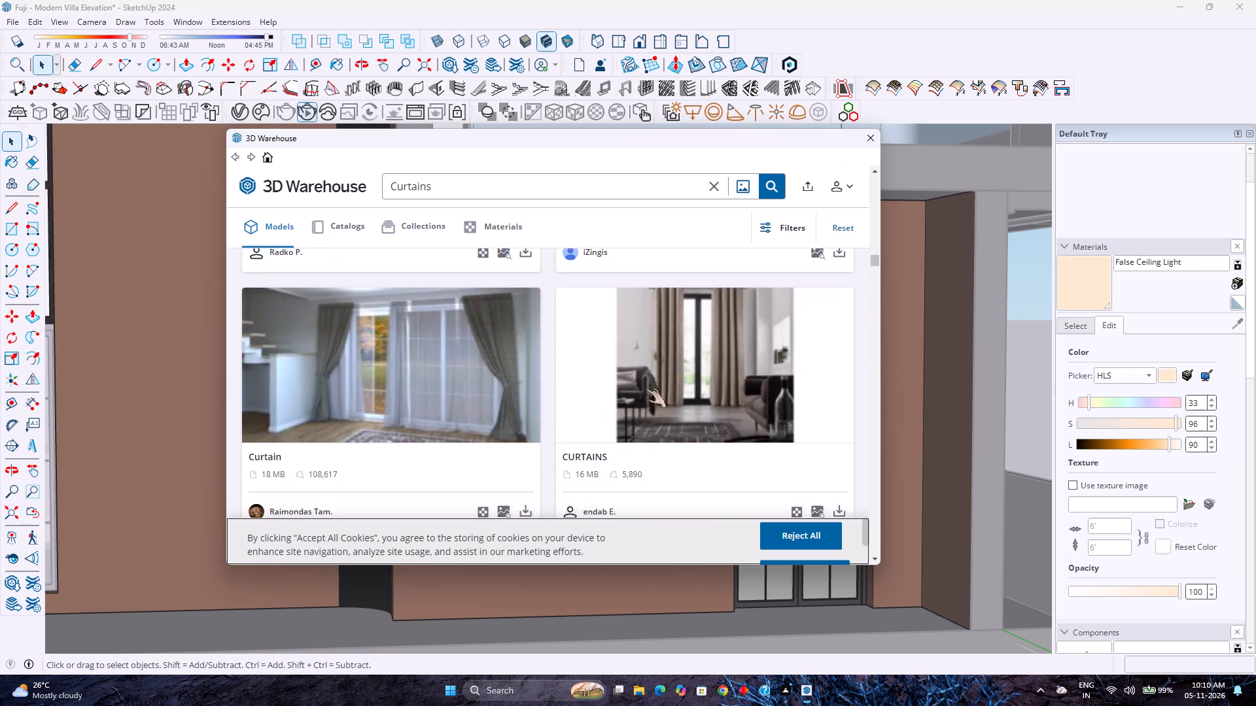
scroll(645, 387, "down", 7)
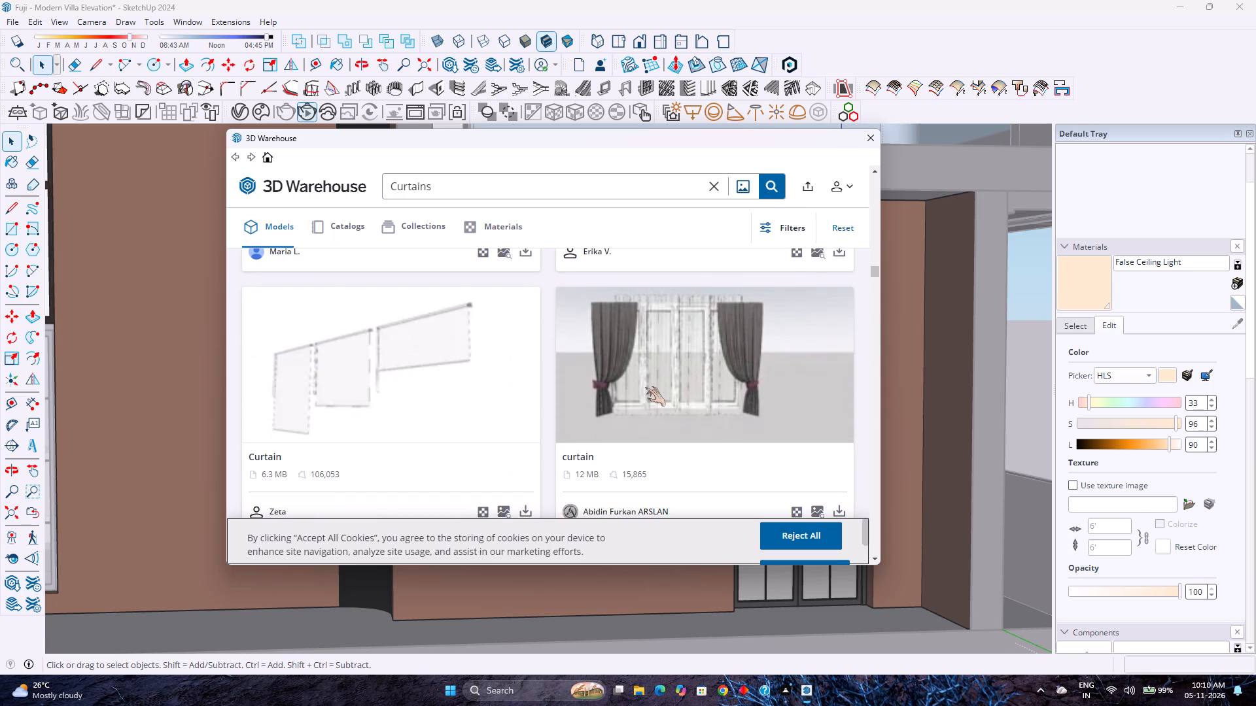
scroll(645, 387, "down", 8)
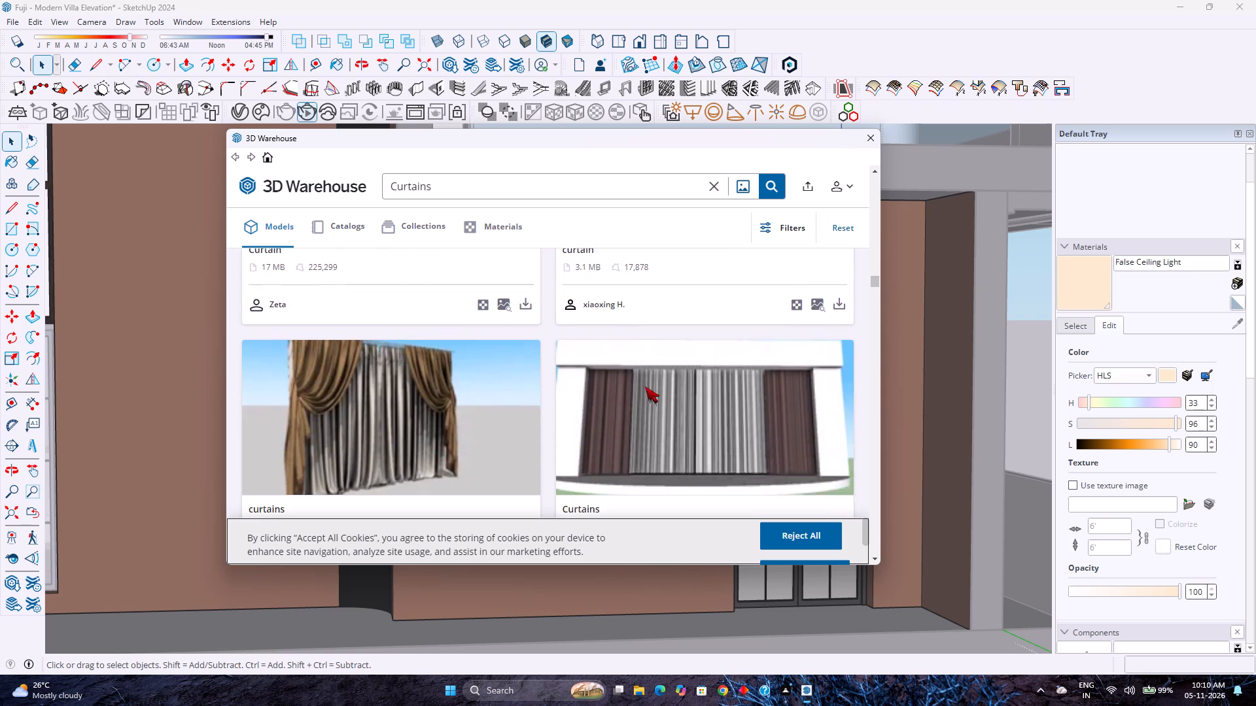
scroll(645, 386, "down", 8)
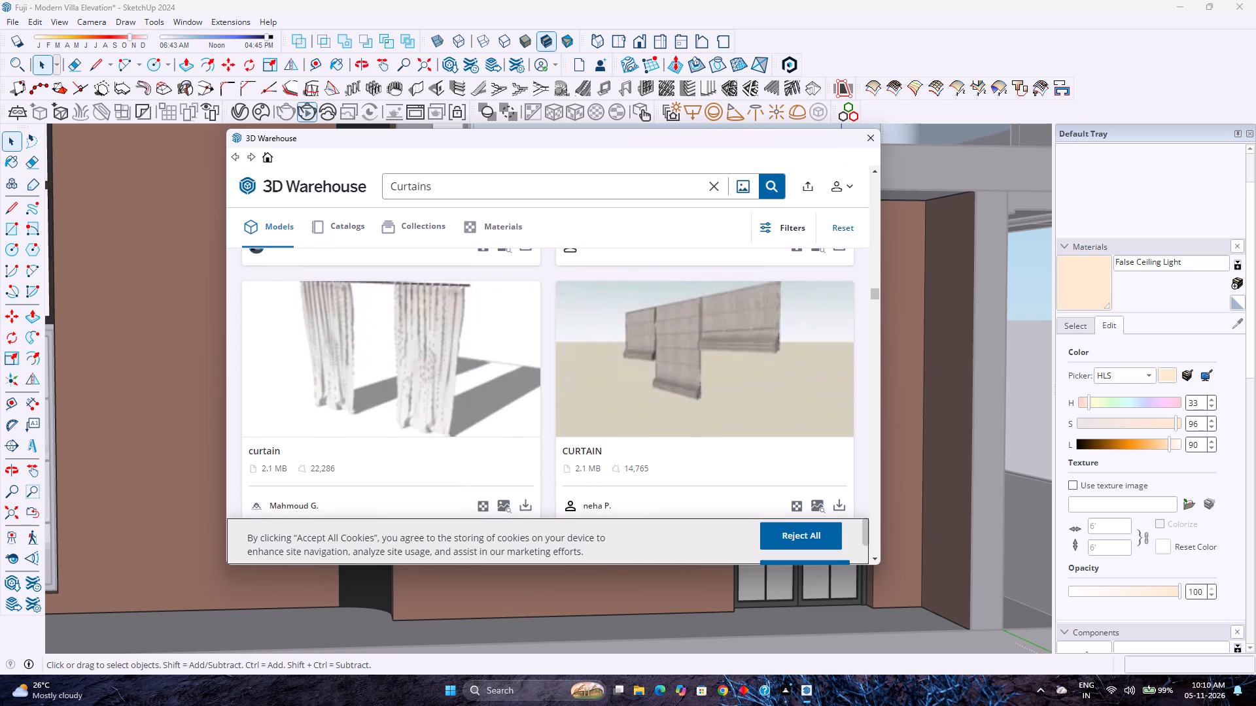
scroll(643, 386, "down", 10)
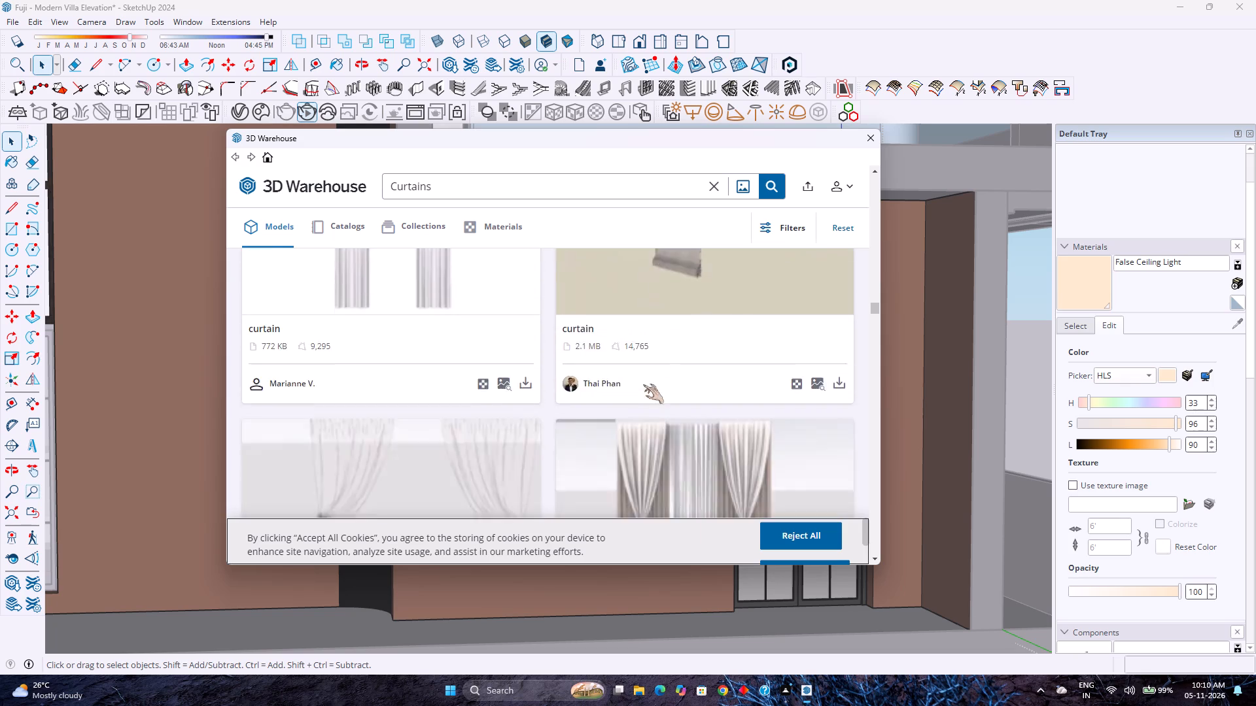
scroll(643, 384, "down", 3)
scroll(642, 383, "up", 2)
scroll(642, 383, "down", 3)
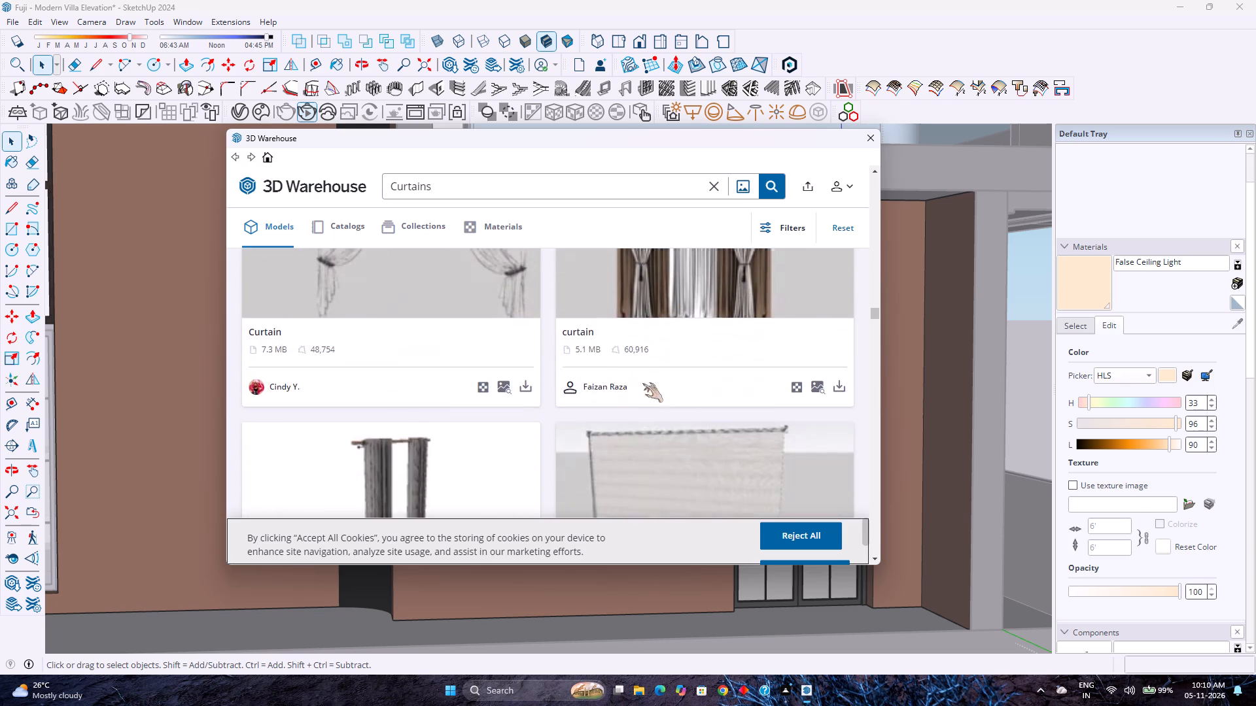
scroll(642, 383, "down", 7)
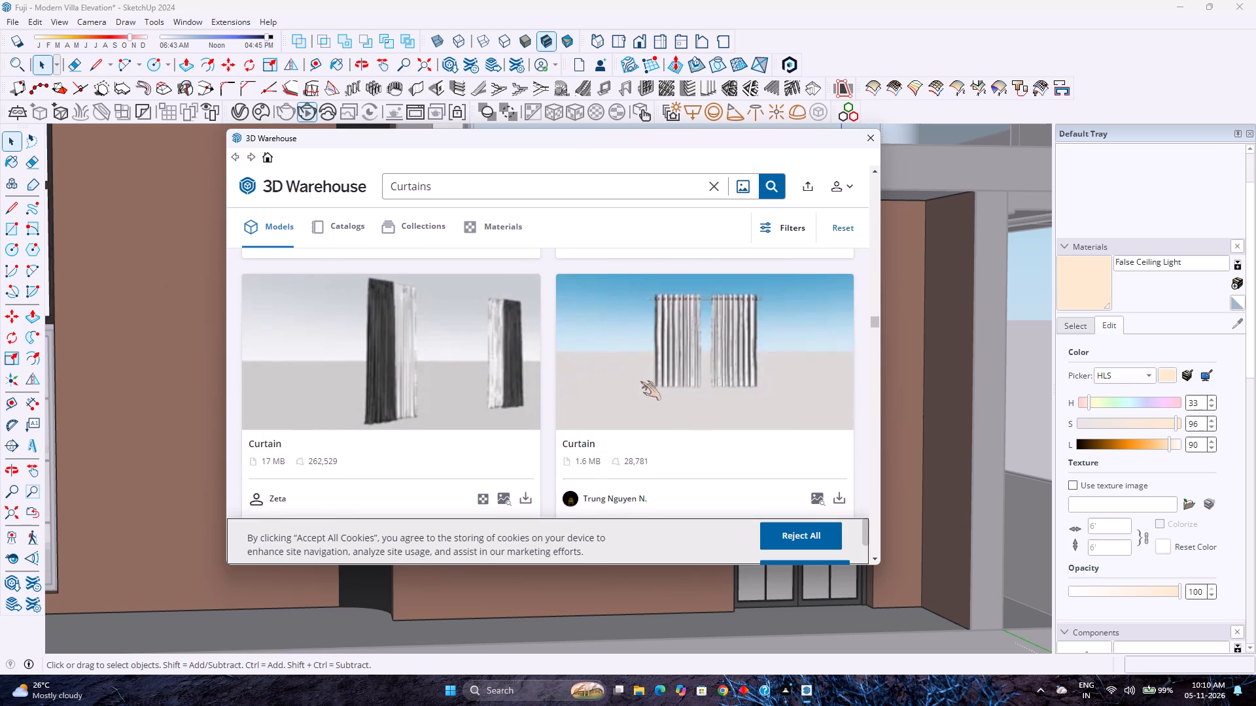
scroll(640, 381, "down", 1)
scroll(640, 381, "up", 2)
scroll(640, 381, "down", 6)
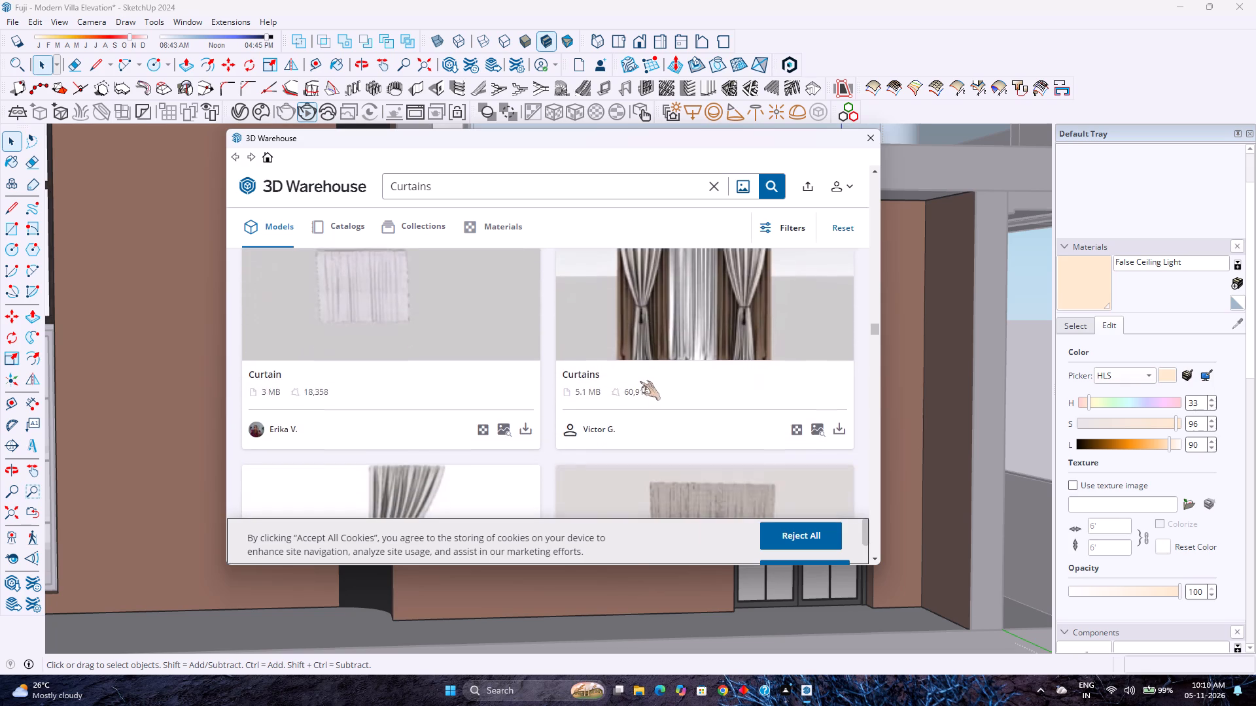
scroll(640, 381, "down", 5)
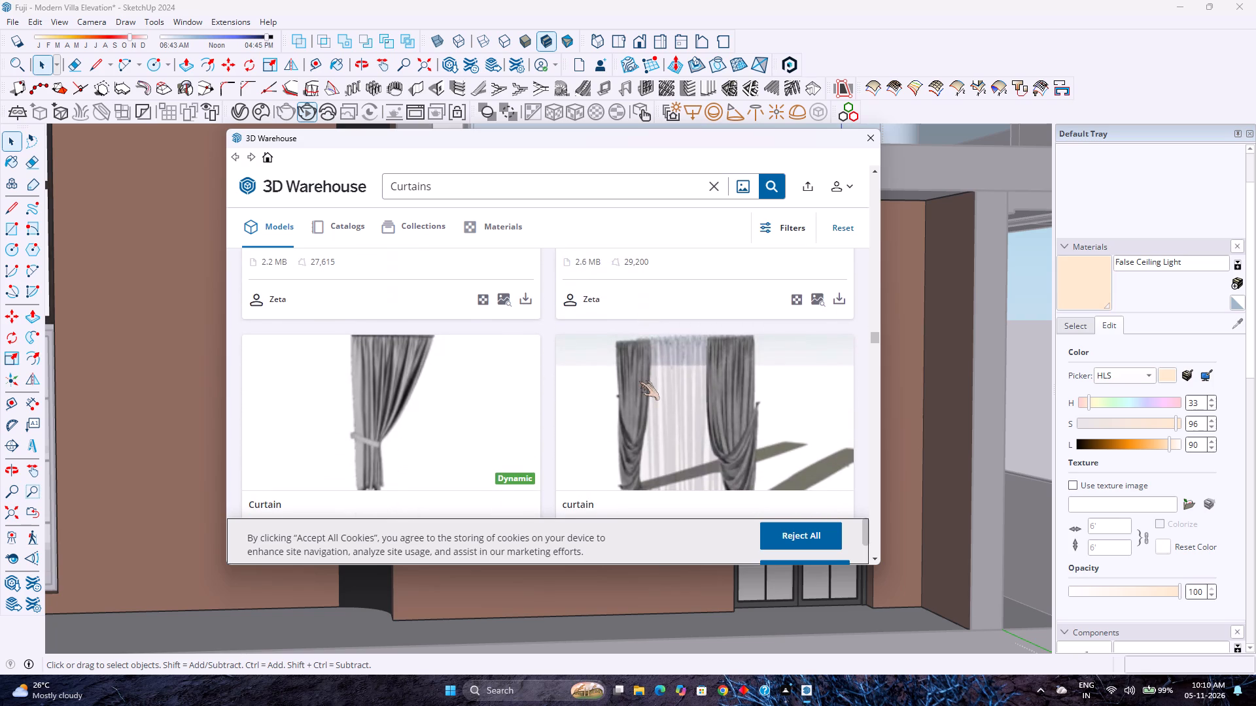
scroll(639, 381, "down", 6)
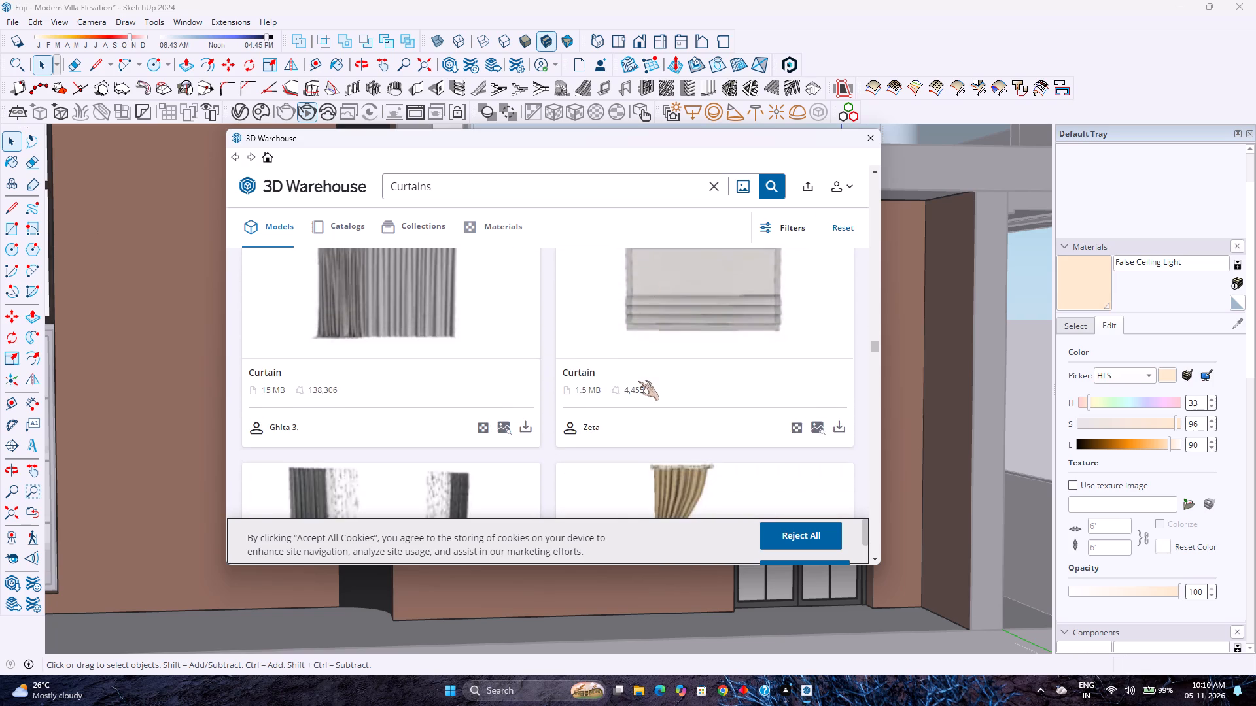
scroll(638, 381, "down", 7)
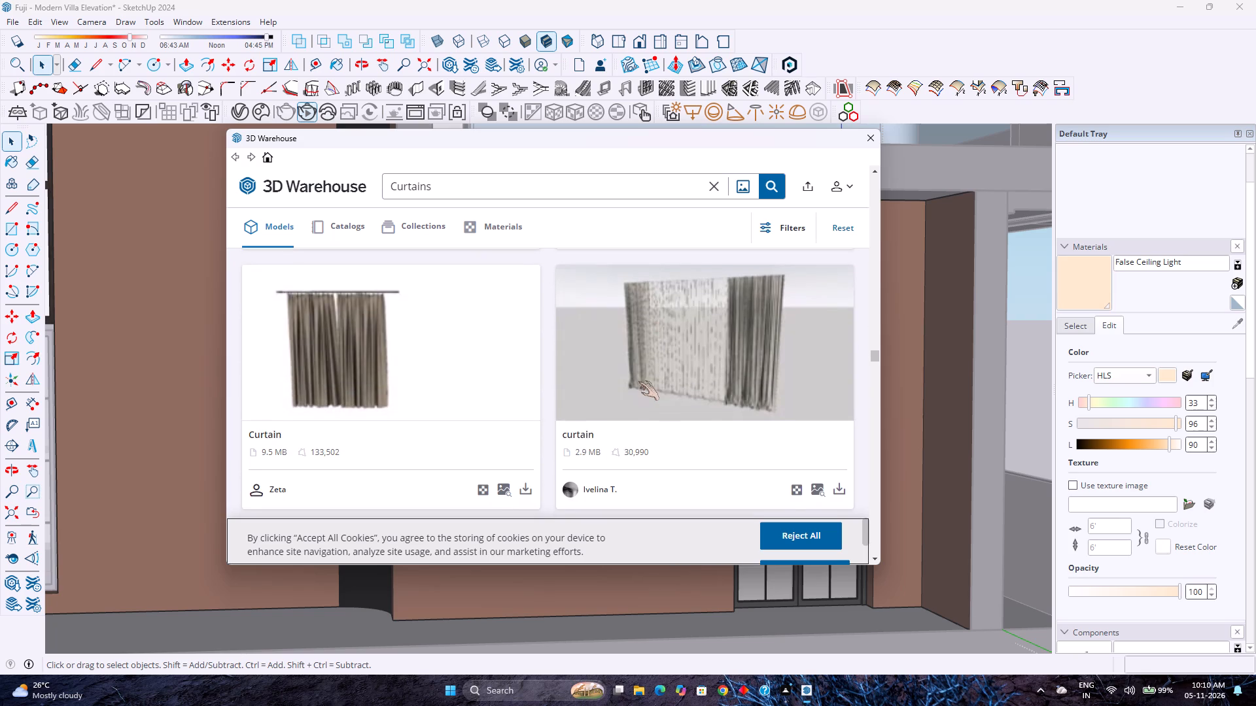
scroll(638, 381, "down", 8)
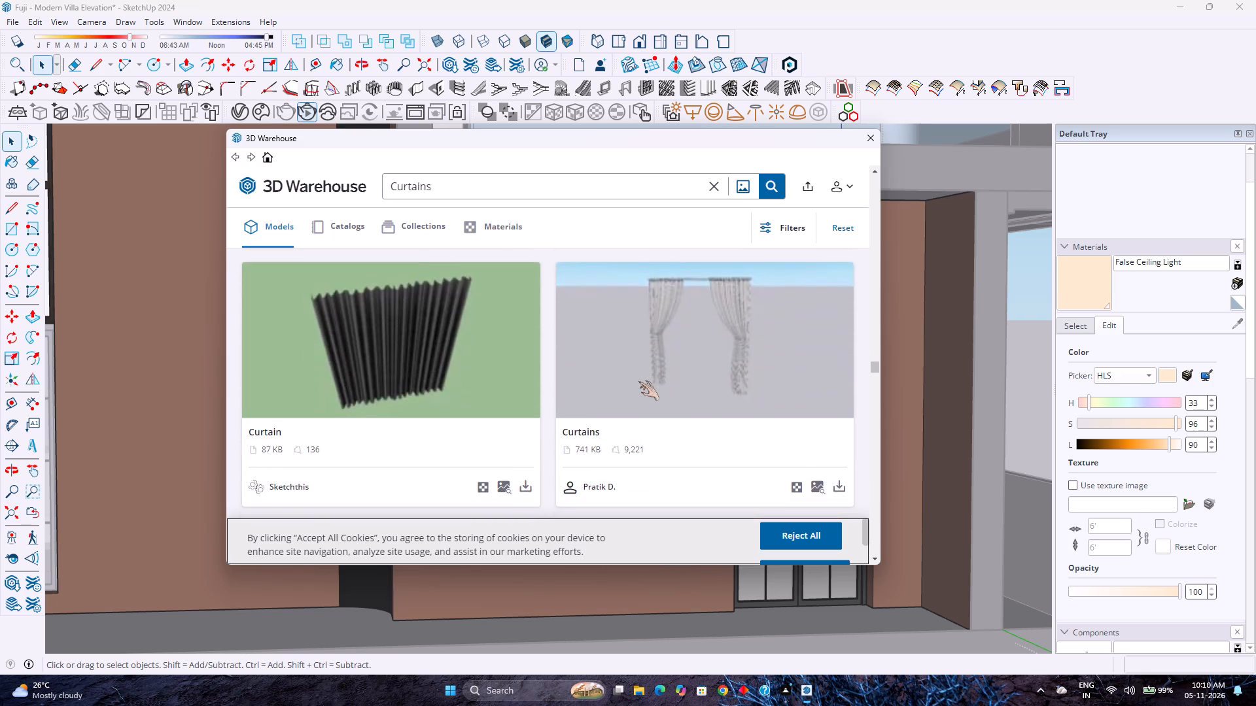
scroll(638, 381, "down", 8)
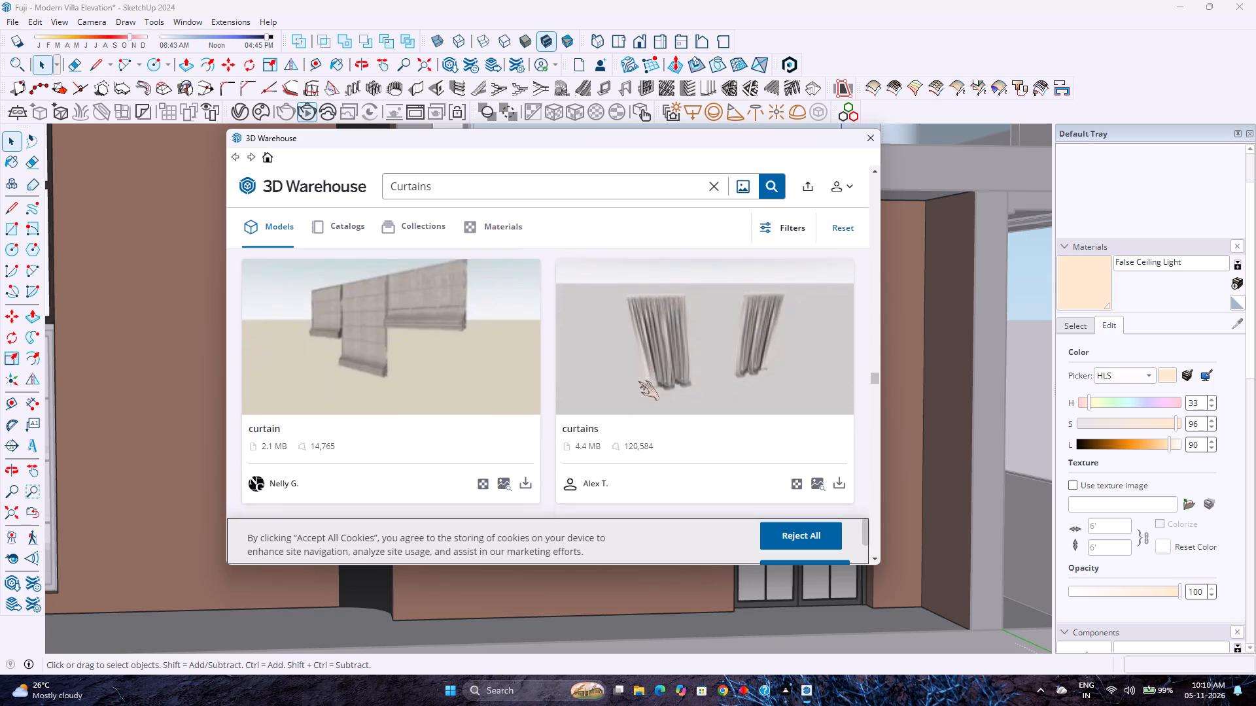
scroll(638, 381, "down", 8)
scroll(638, 381, "up", 1)
scroll(638, 381, "down", 9)
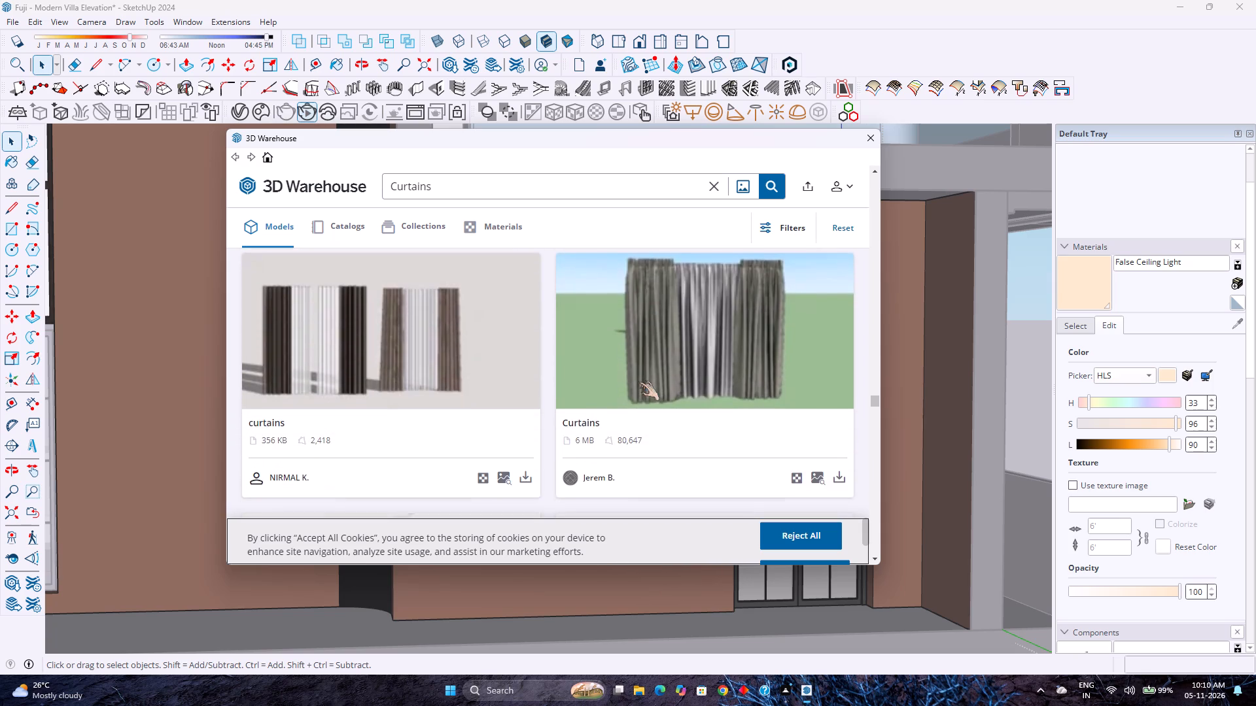
scroll(638, 381, "down", 6)
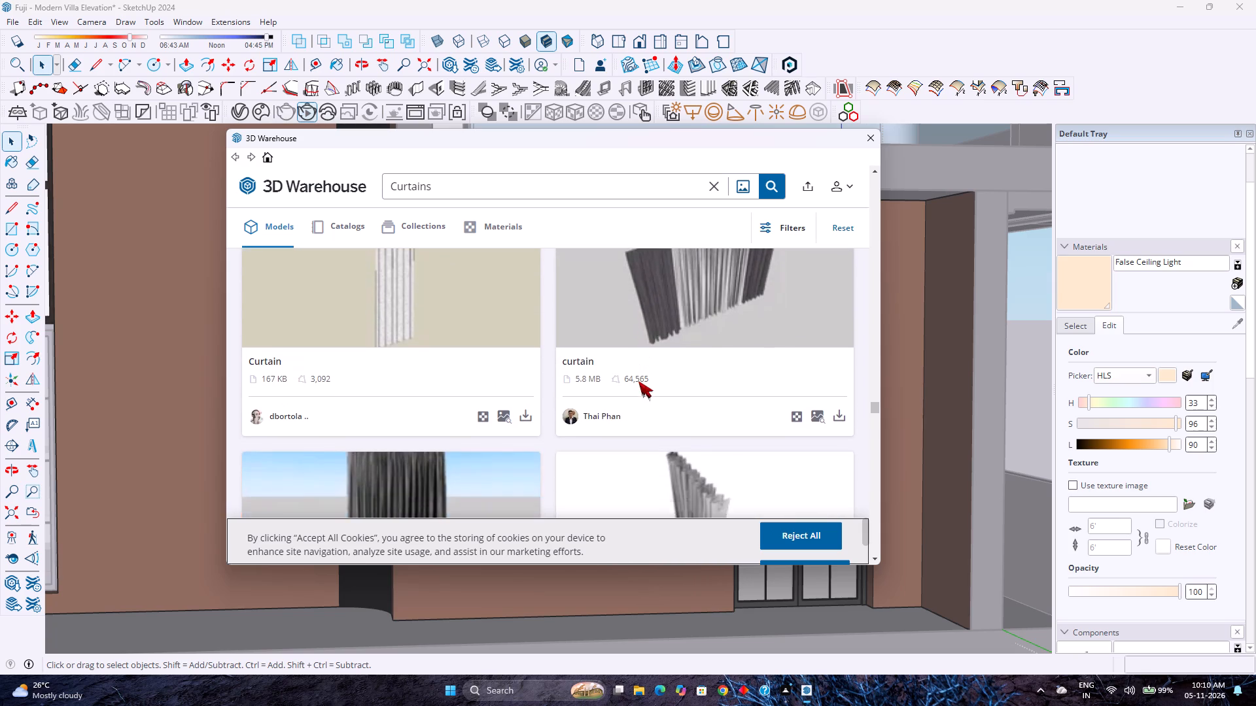
scroll(638, 381, "down", 7)
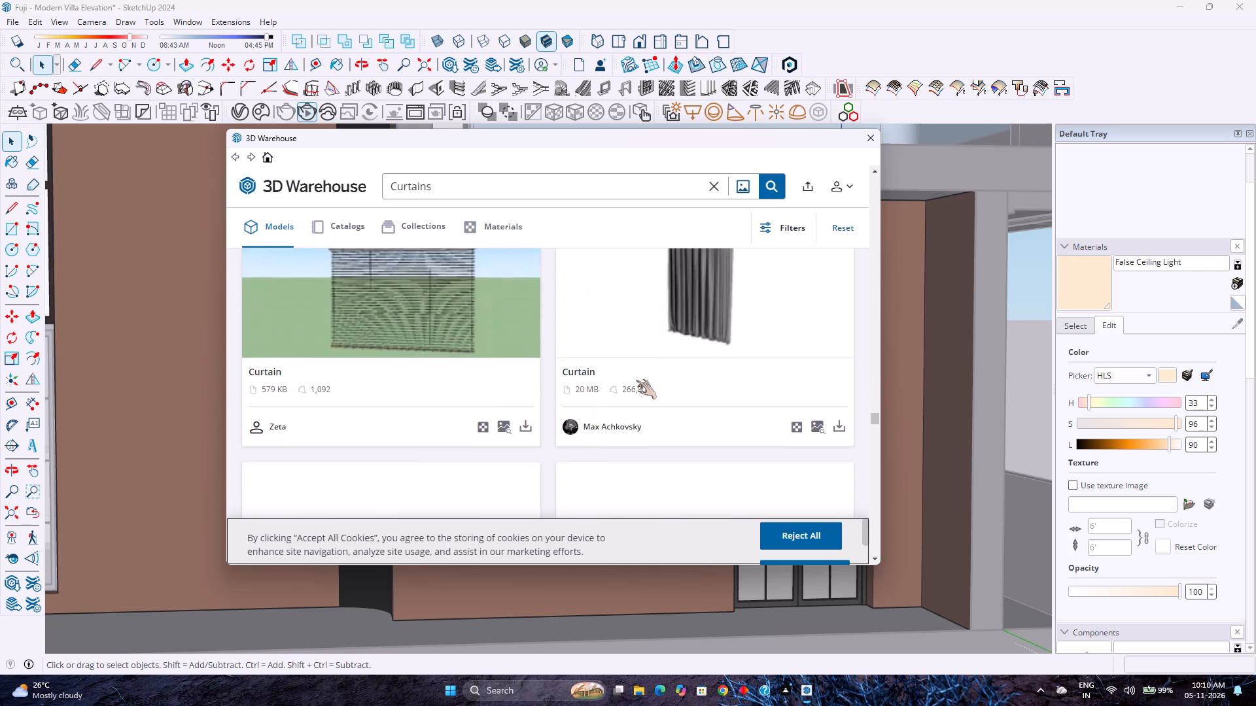
scroll(636, 380, "down", 6)
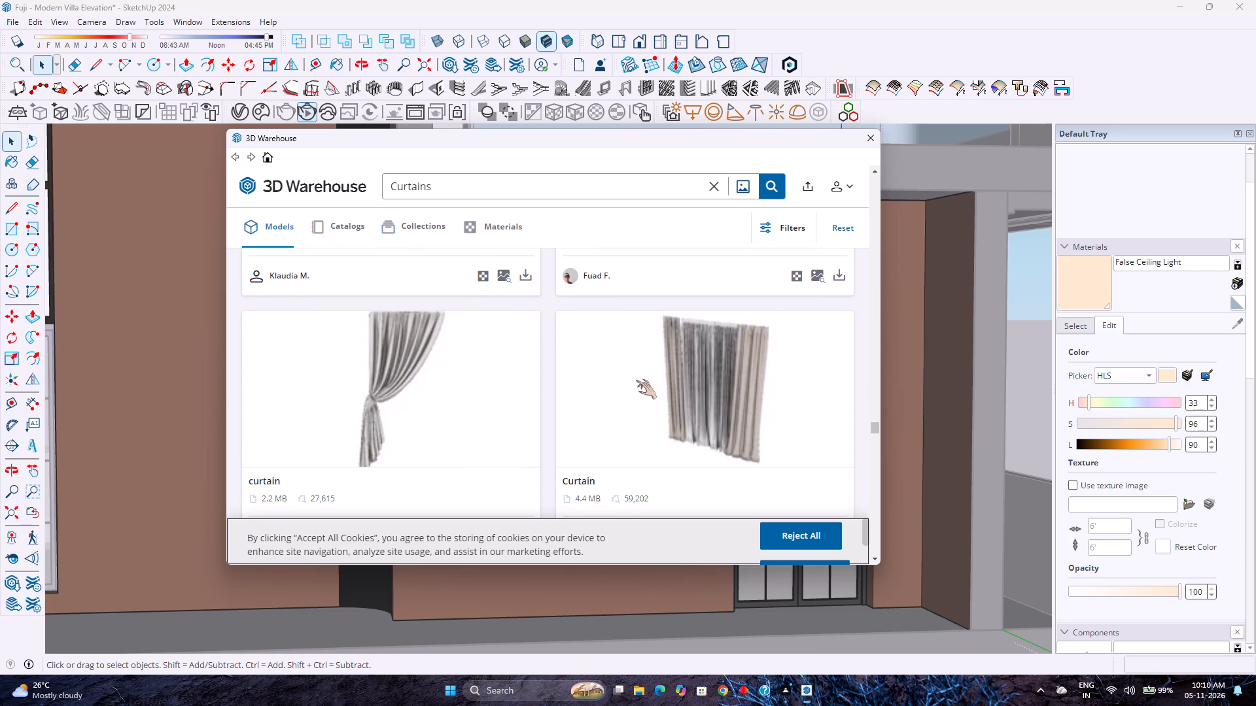
scroll(633, 379, "down", 2)
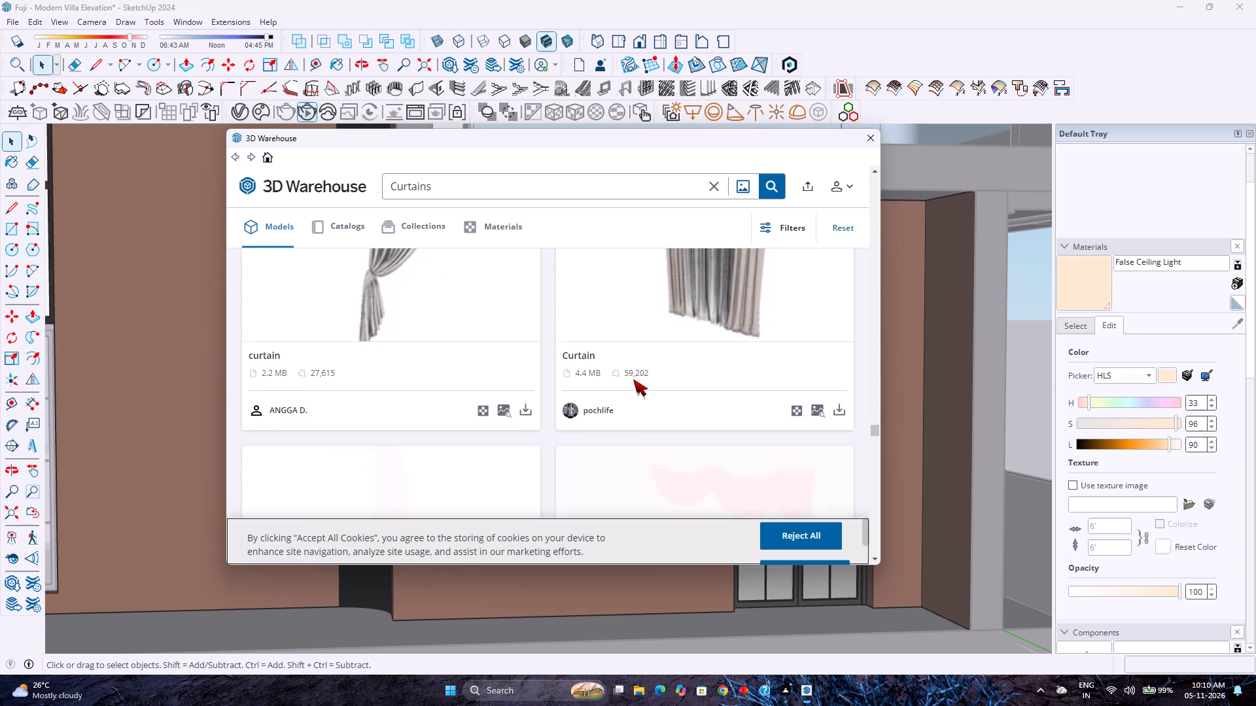
scroll(633, 379, "up", 2)
scroll(633, 379, "down", 1)
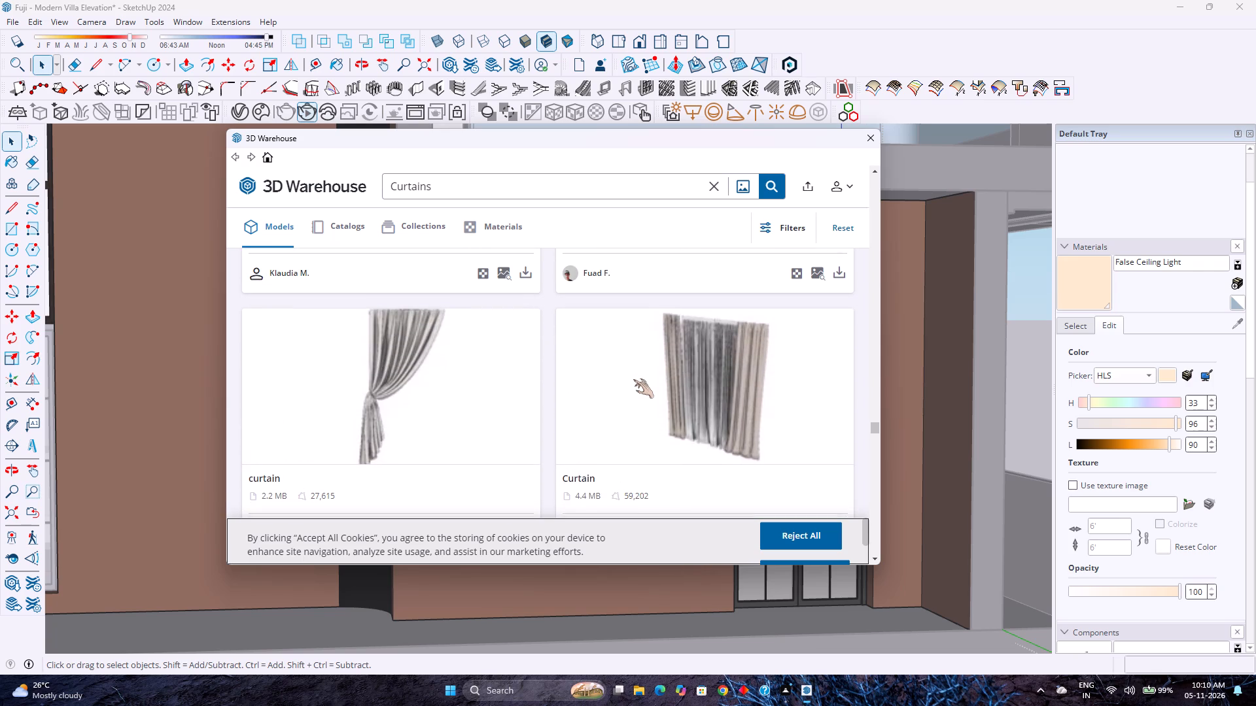
scroll(633, 379, "down", 8)
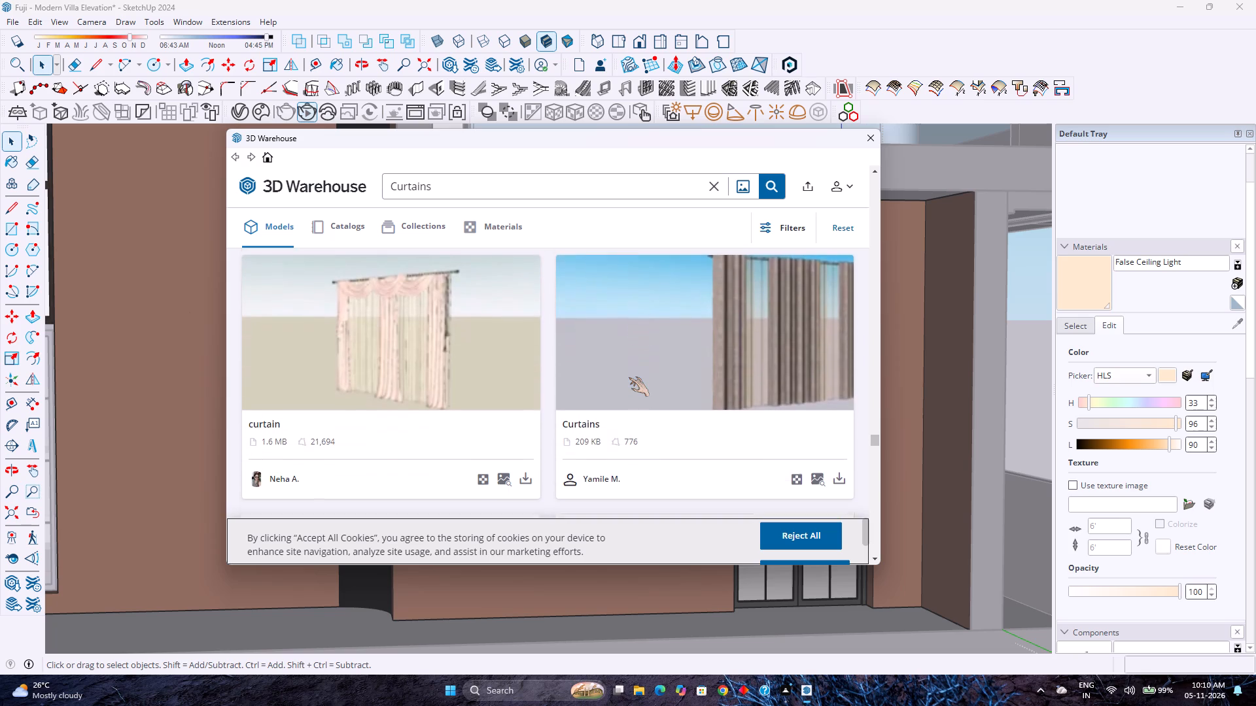
scroll(629, 377, "down", 4)
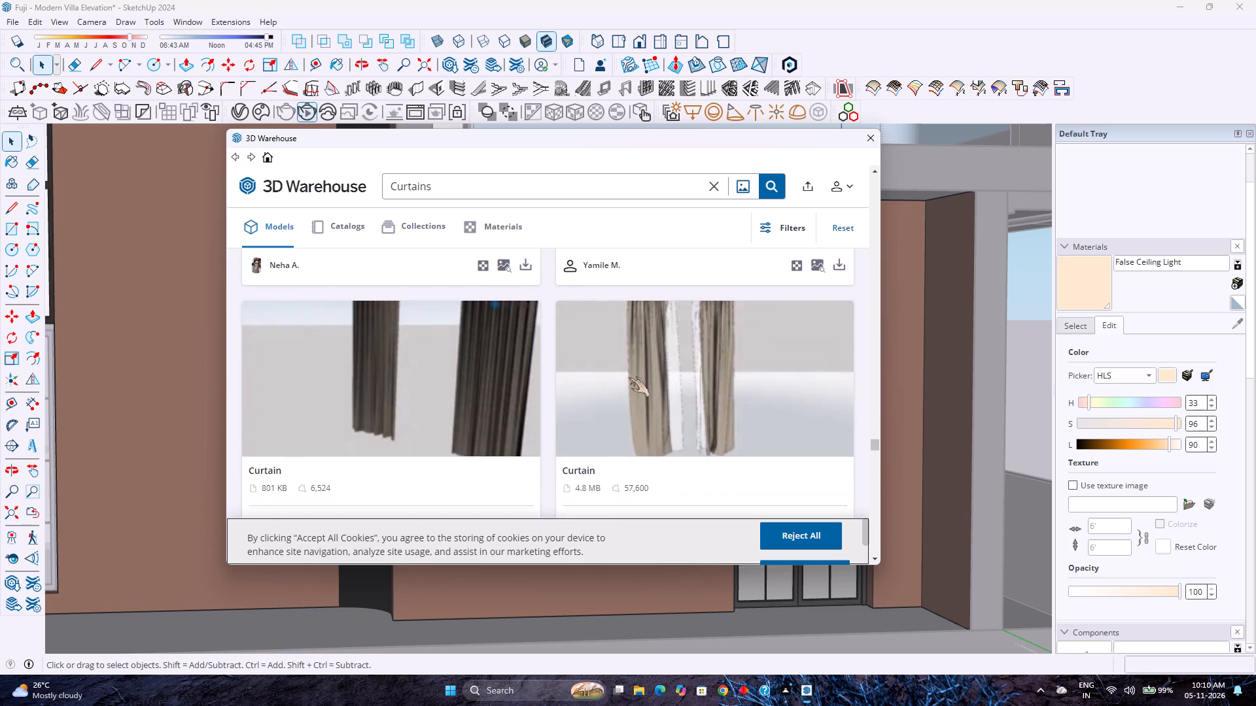
scroll(629, 377, "down", 7)
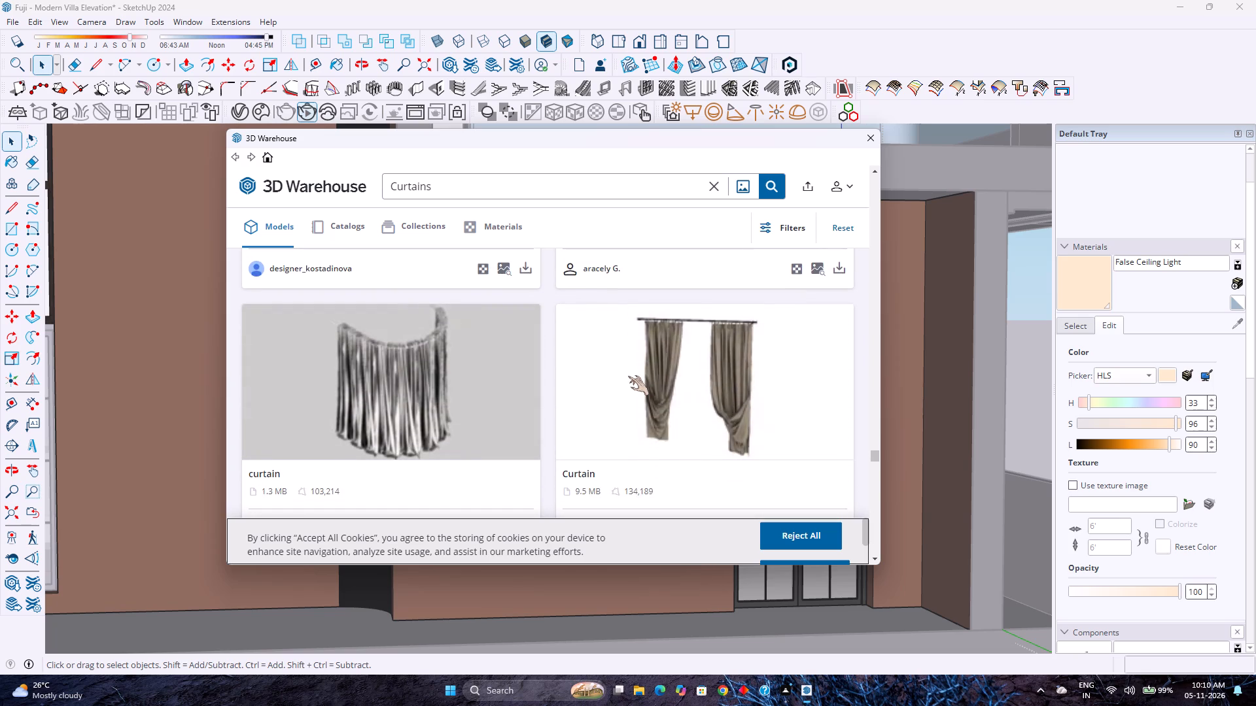
Continue looking through the Curtains models for a set suited to the upper floor's window and glazed double door.
scroll(628, 376, "down", 8)
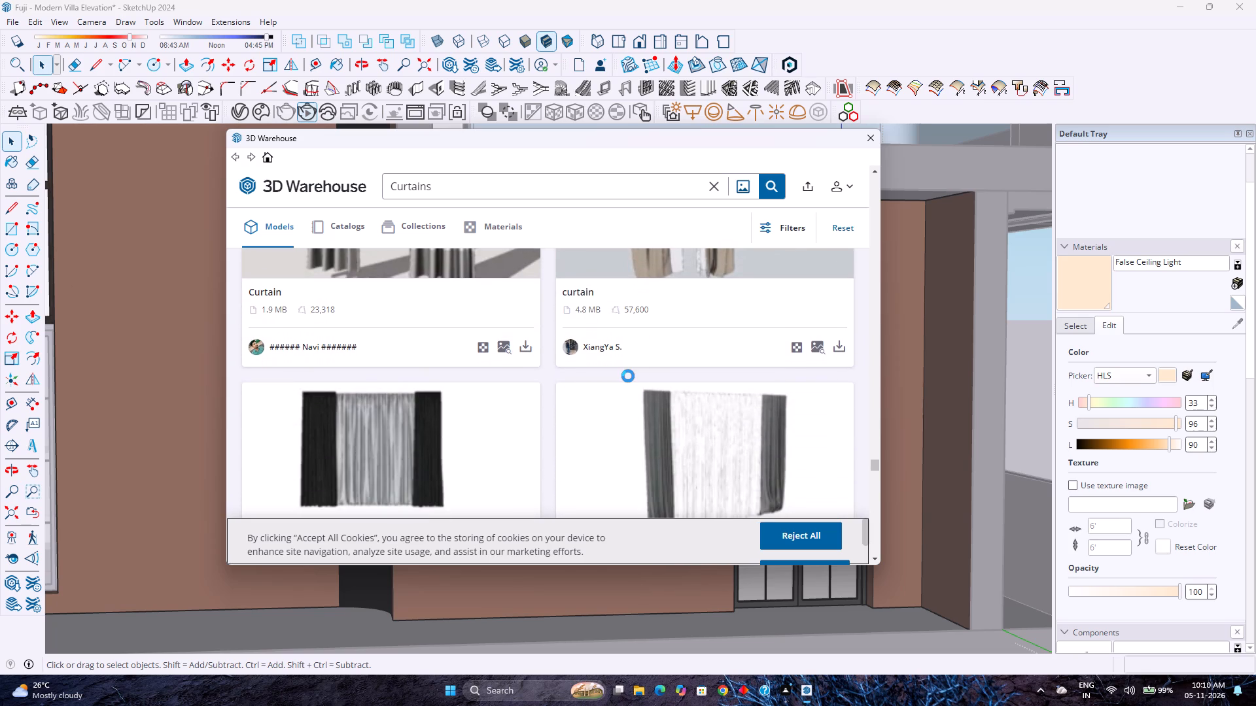
scroll(628, 376, "down", 7)
scroll(628, 376, "up", 3)
scroll(628, 376, "down", 3)
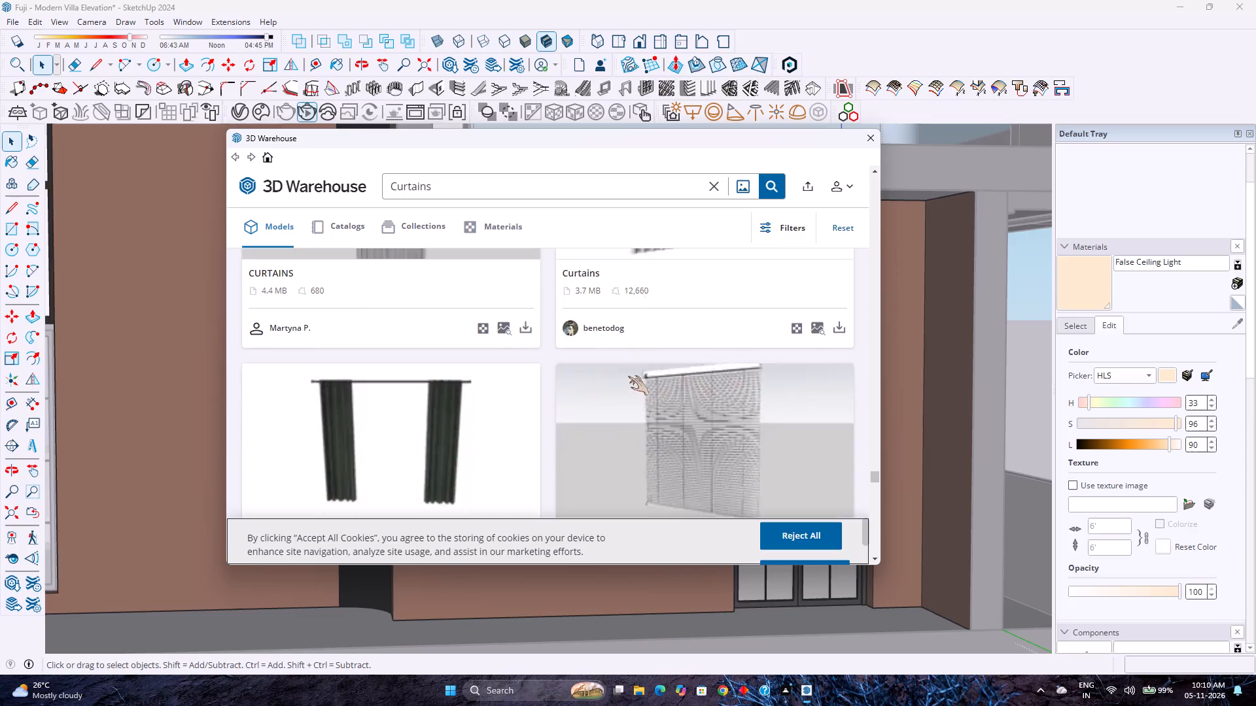
scroll(628, 376, "up", 3)
scroll(628, 376, "down", 4)
scroll(628, 376, "up", 3)
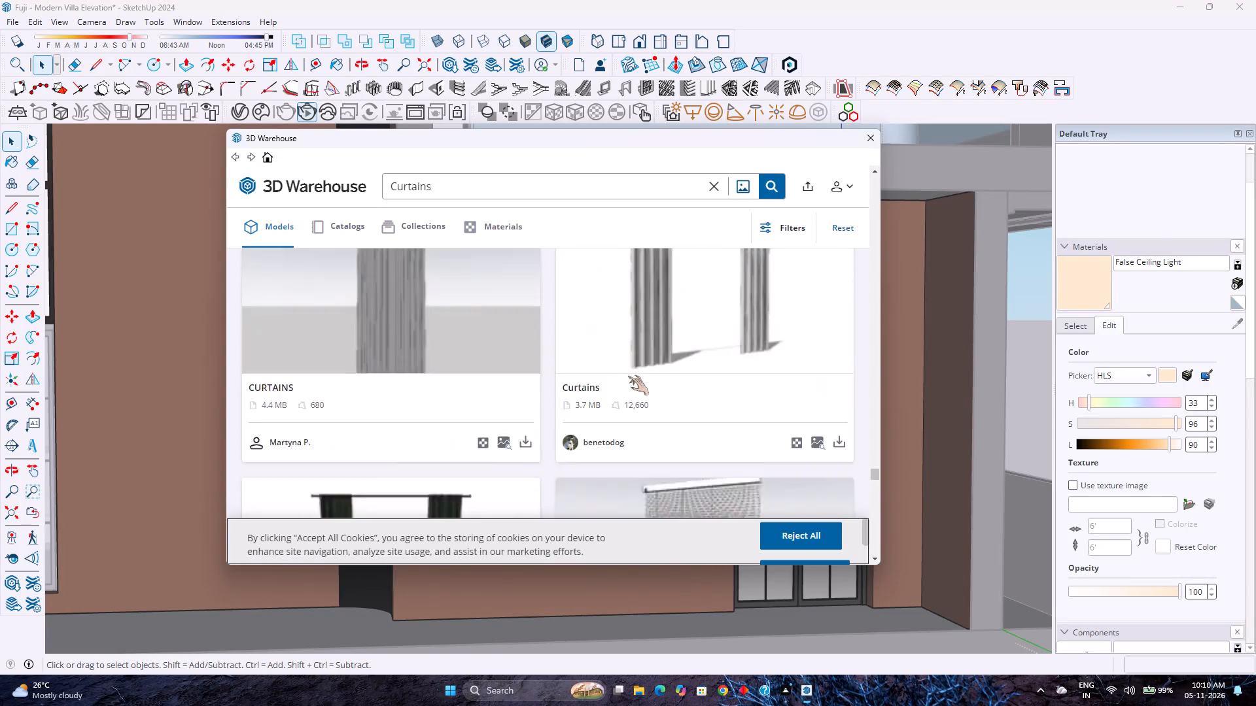
scroll(628, 376, "up", 1)
scroll(628, 376, "down", 11)
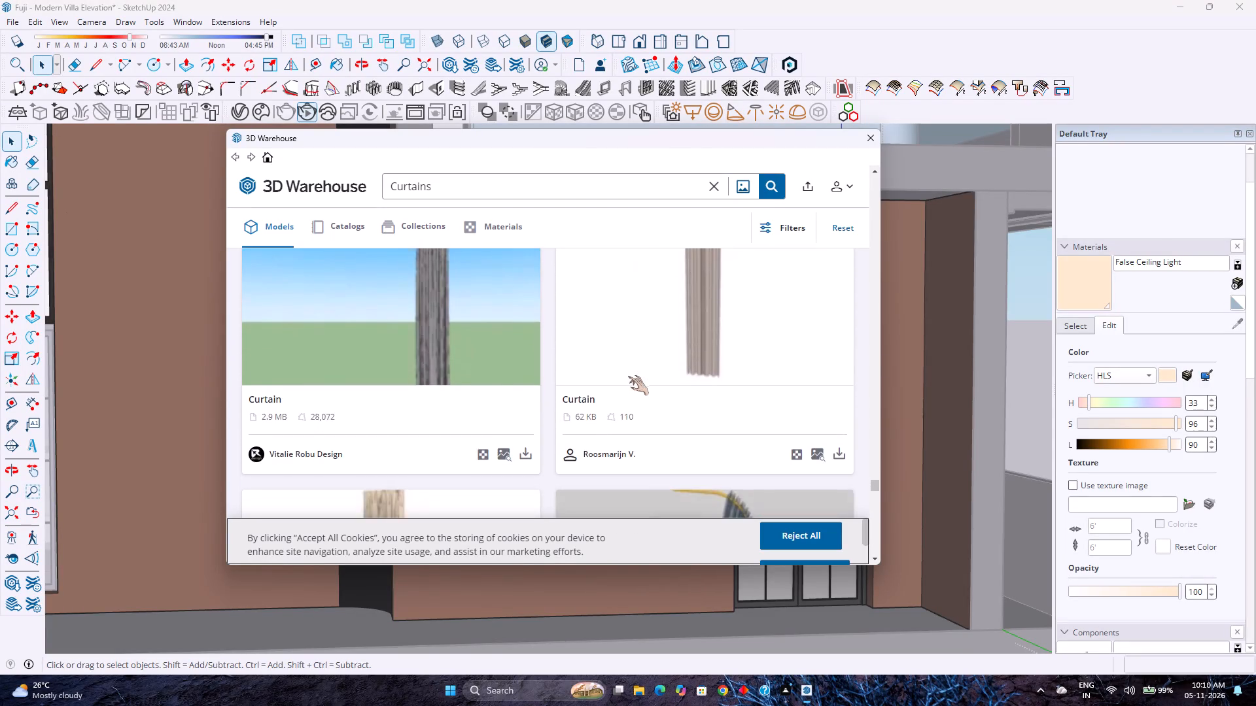
scroll(628, 376, "down", 5)
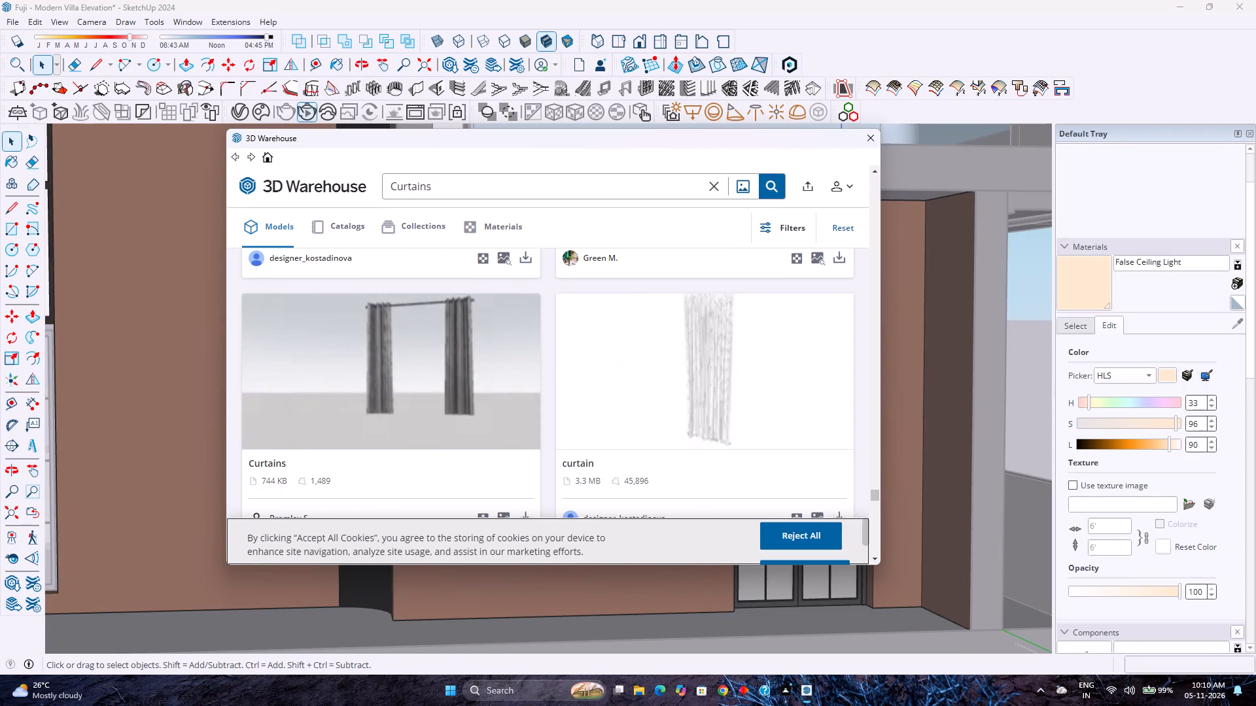
Refine the 3D Warehouse model search to "window Curtains".
left_click(480, 192)
left_click(388, 190)
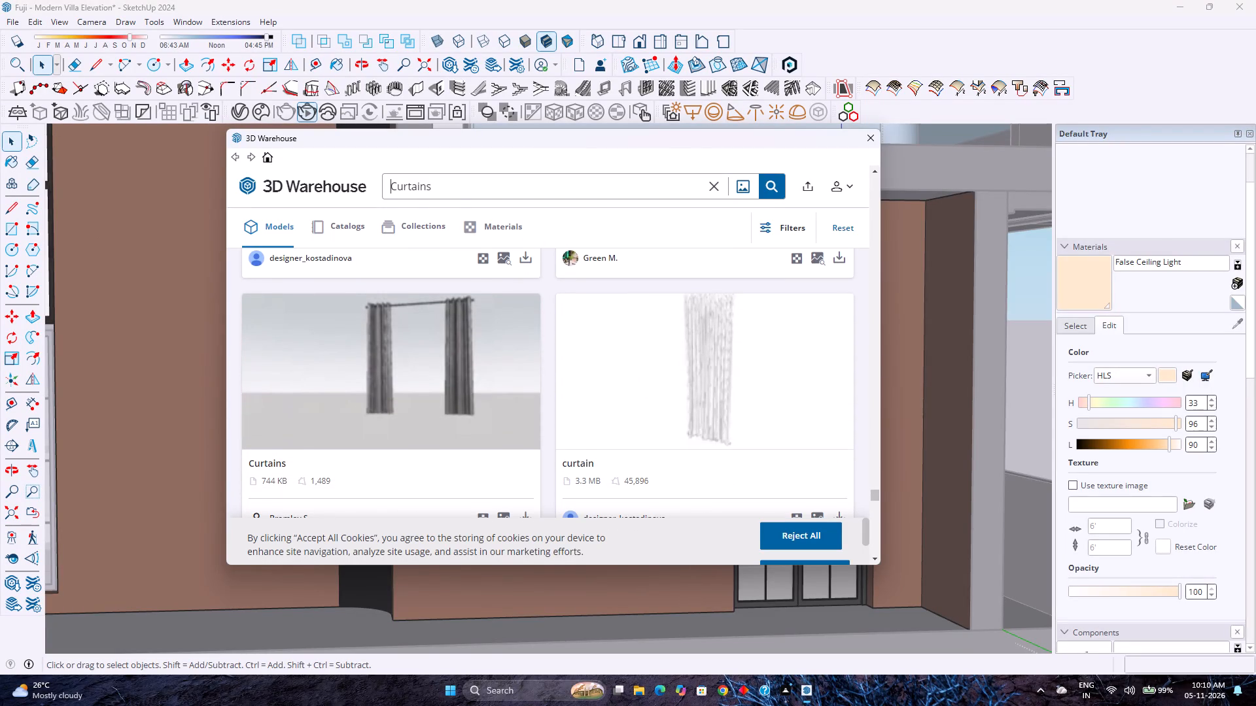
key("w")
type("in")
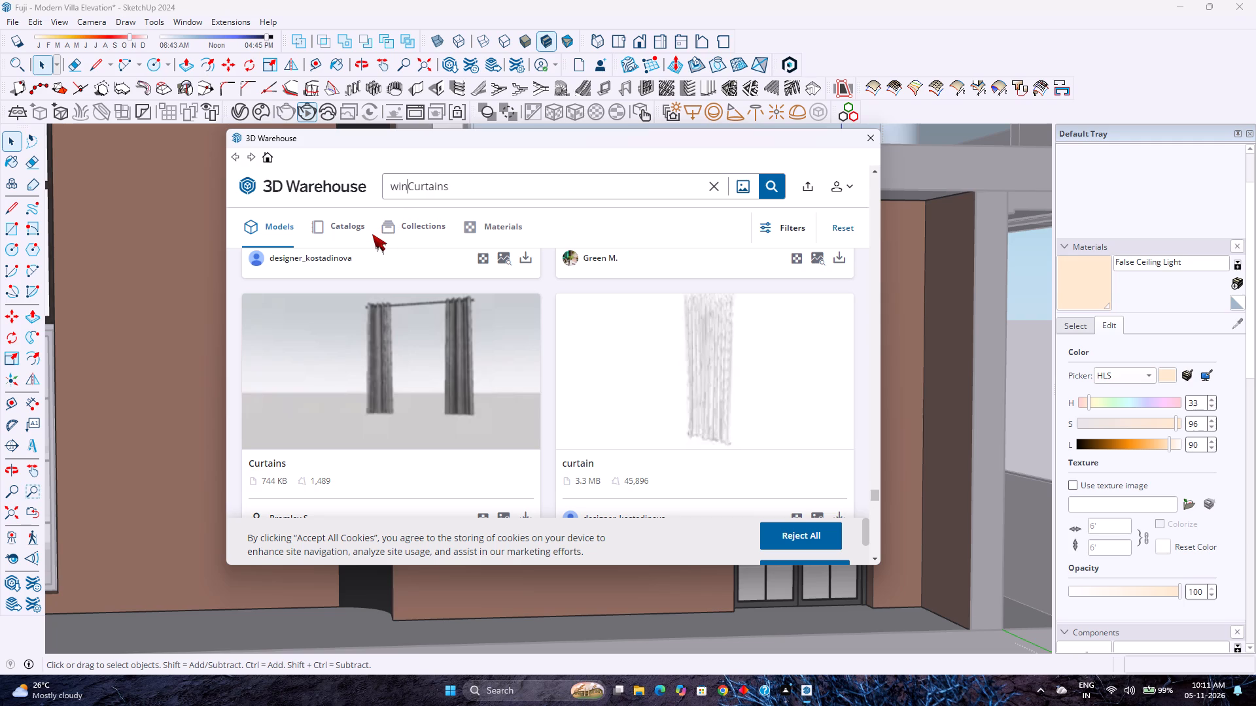
key("o")
key("w")
key("BackSpace")
key("BackSpace")
type("do")
type("w")
key("space")
key("Return")
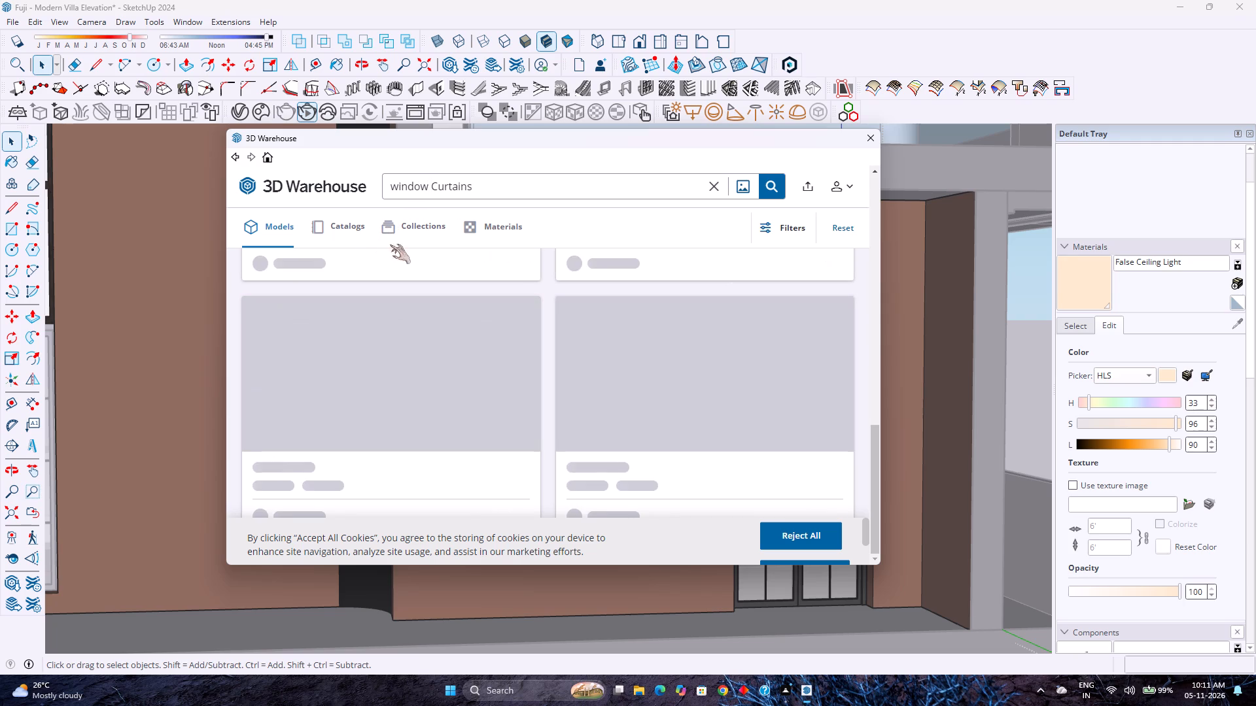
Examine the window Curtains models from the first result onward for a design suited to the upper-floor window and glazed door.
scroll(465, 297, "up", 13)
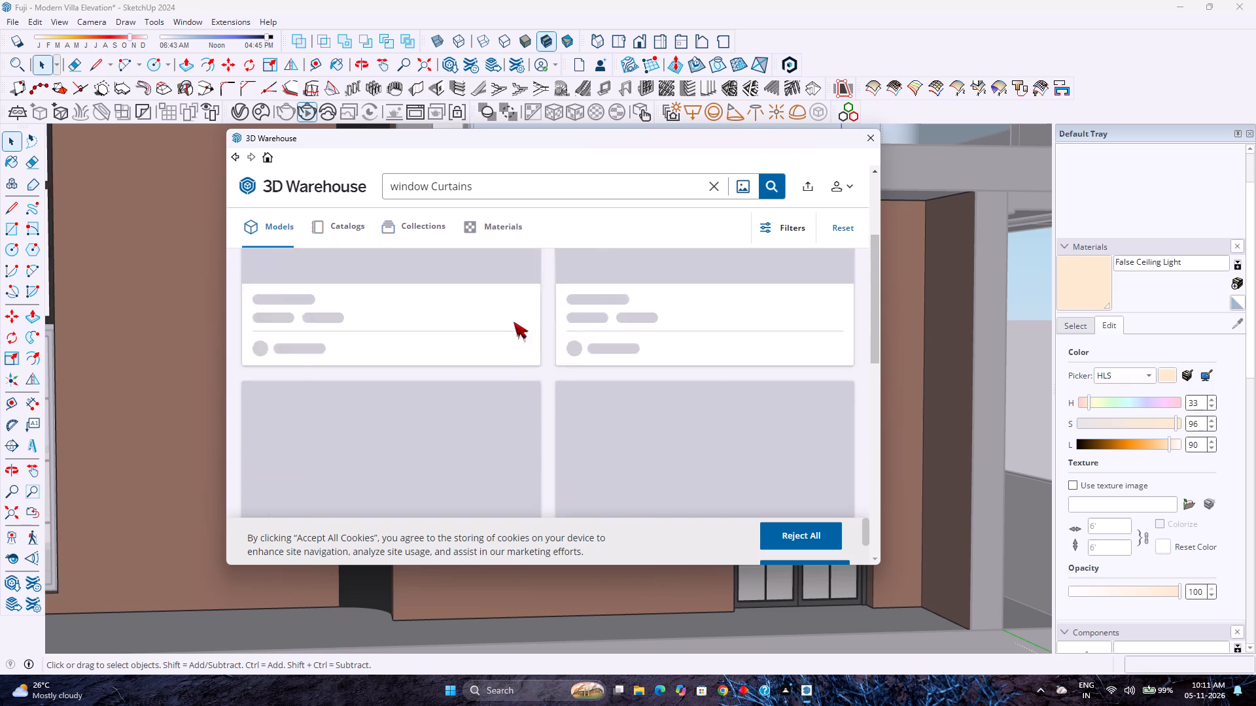
scroll(514, 322, "up", 12)
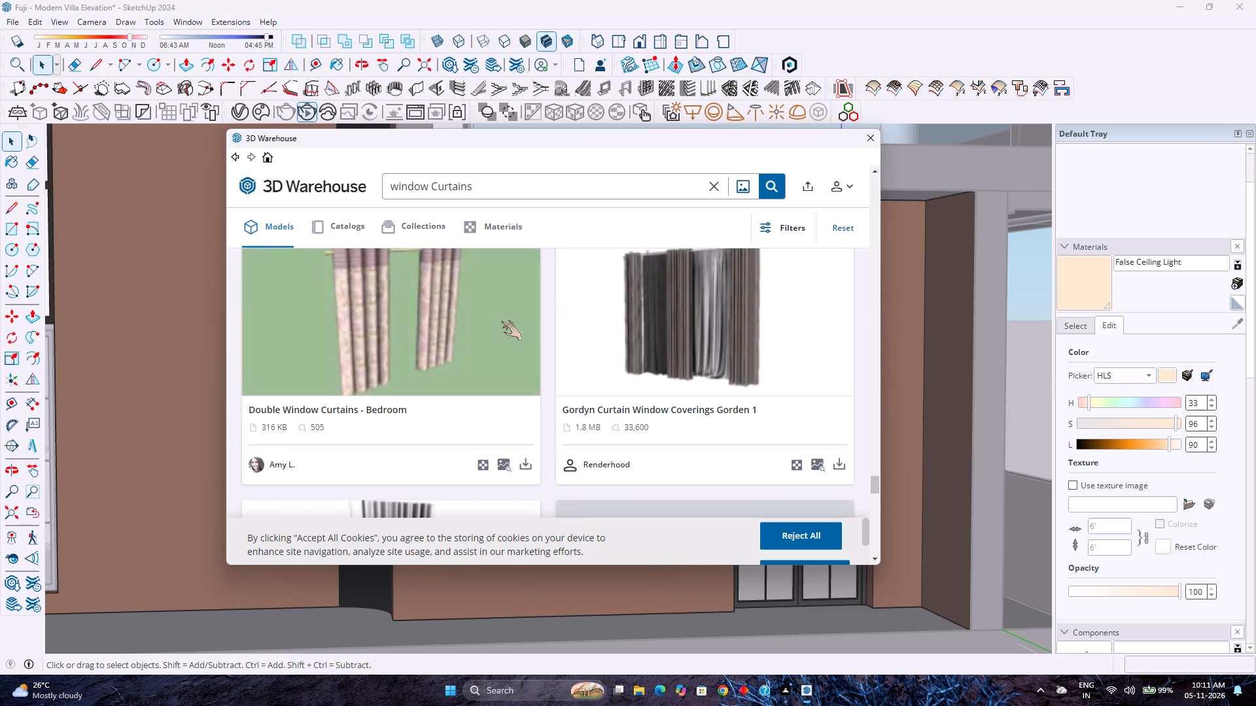
scroll(501, 321, "down", 4)
left_click_drag(870, 499, 888, 166)
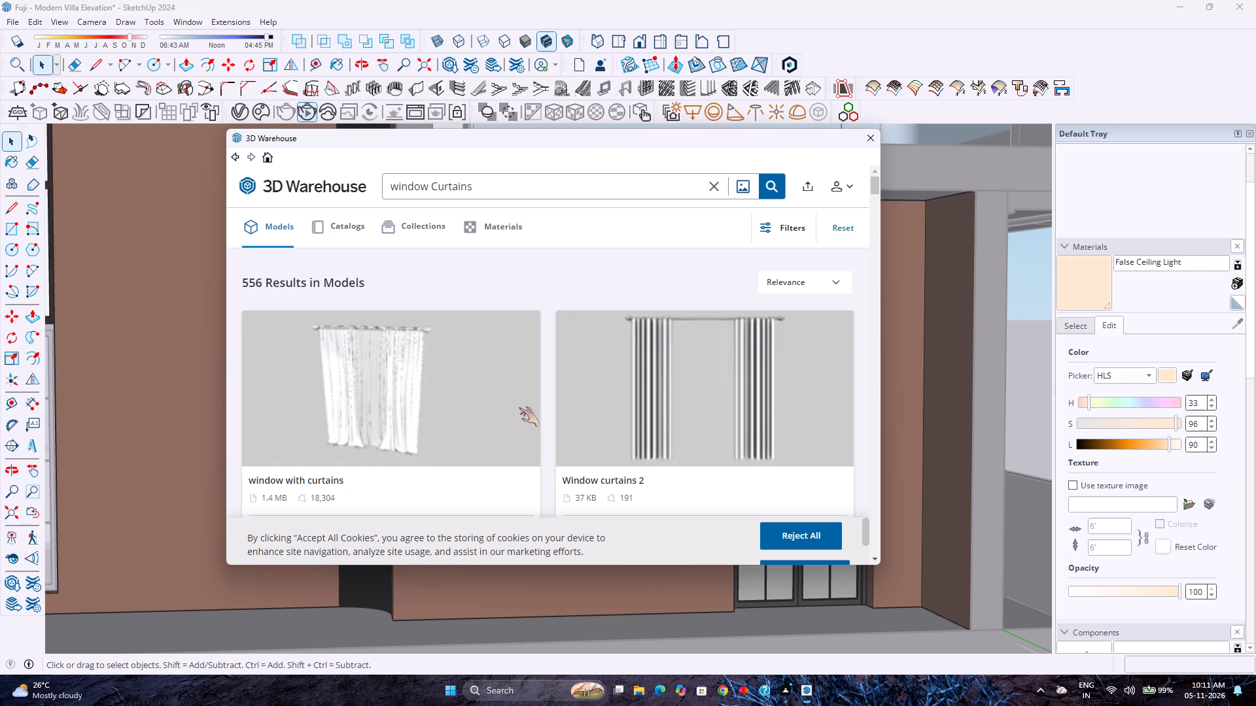
scroll(519, 407, "down", 2)
scroll(519, 407, "up", 1)
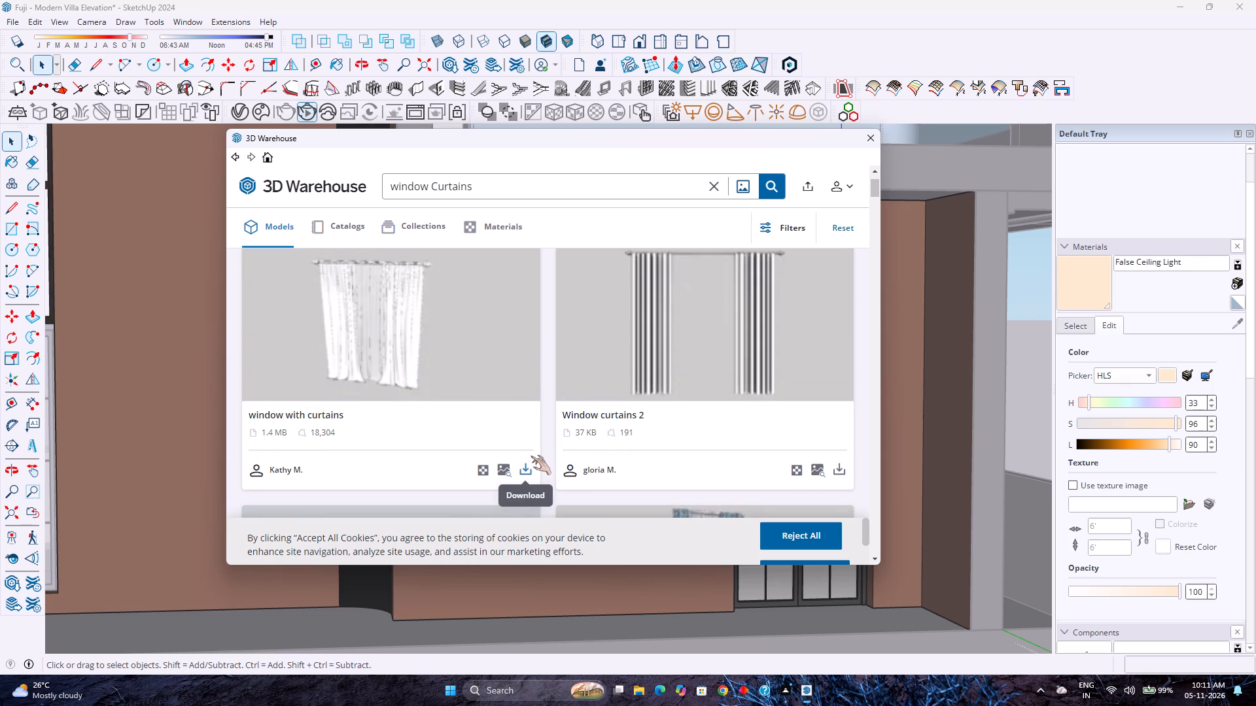
scroll(528, 453, "down", 4)
scroll(528, 453, "up", 4)
scroll(528, 453, "down", 2)
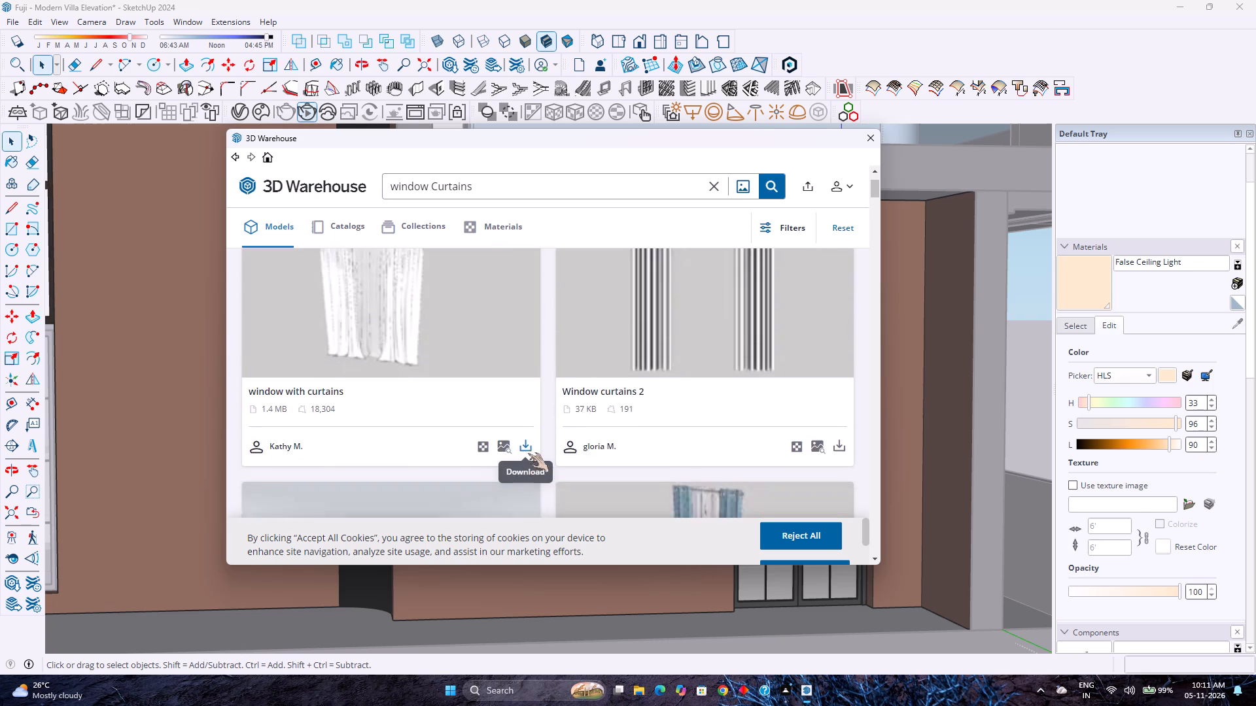
scroll(528, 453, "down", 10)
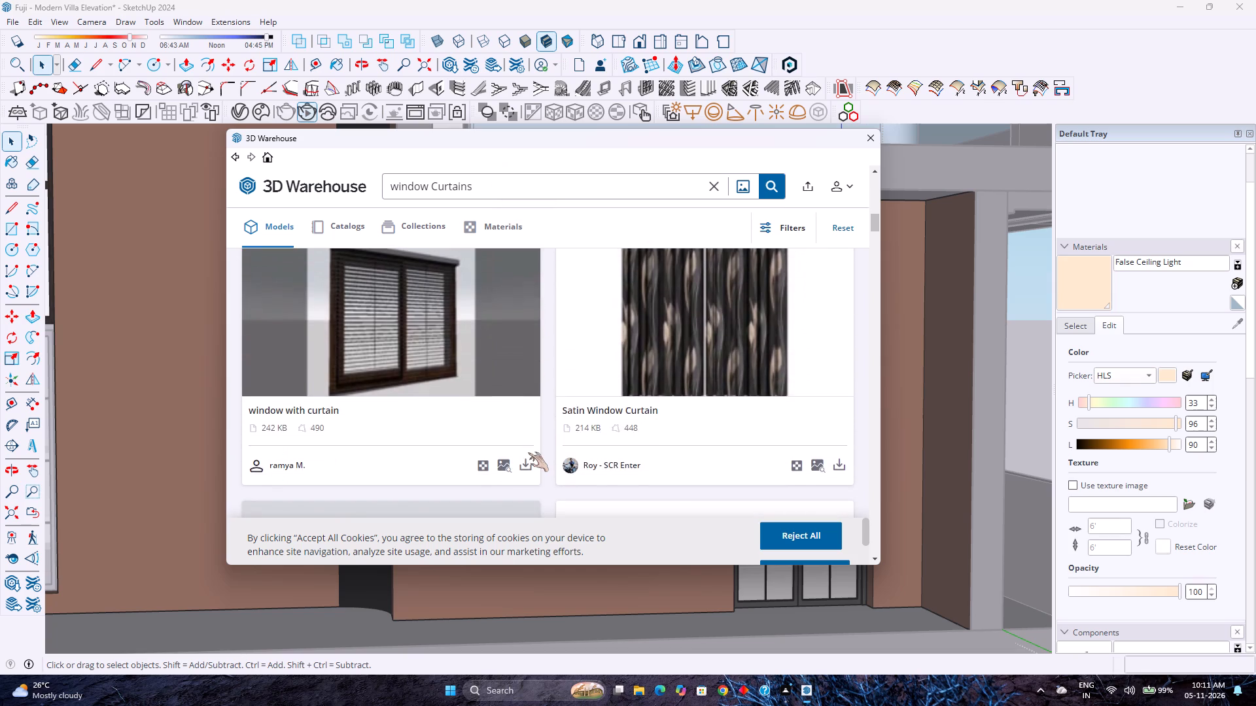
scroll(528, 452, "down", 4)
scroll(528, 452, "up", 1)
scroll(528, 452, "down", 1)
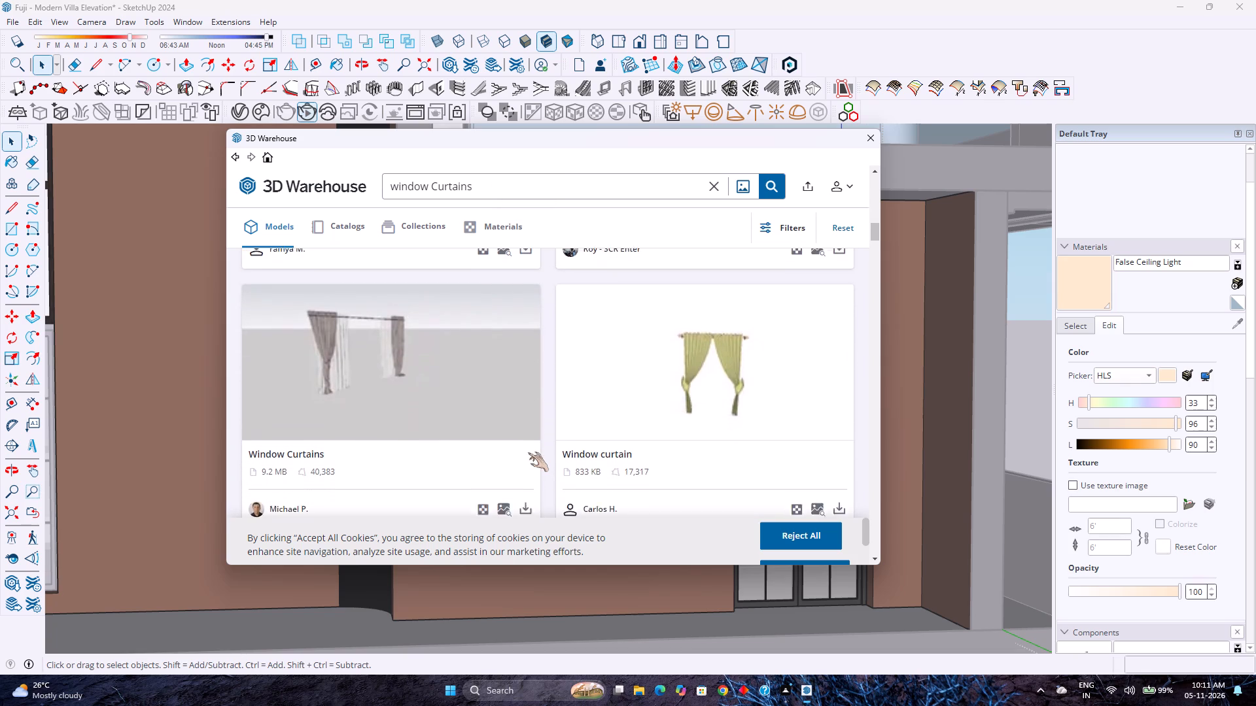
scroll(528, 452, "down", 1)
scroll(528, 452, "up", 2)
scroll(528, 452, "down", 6)
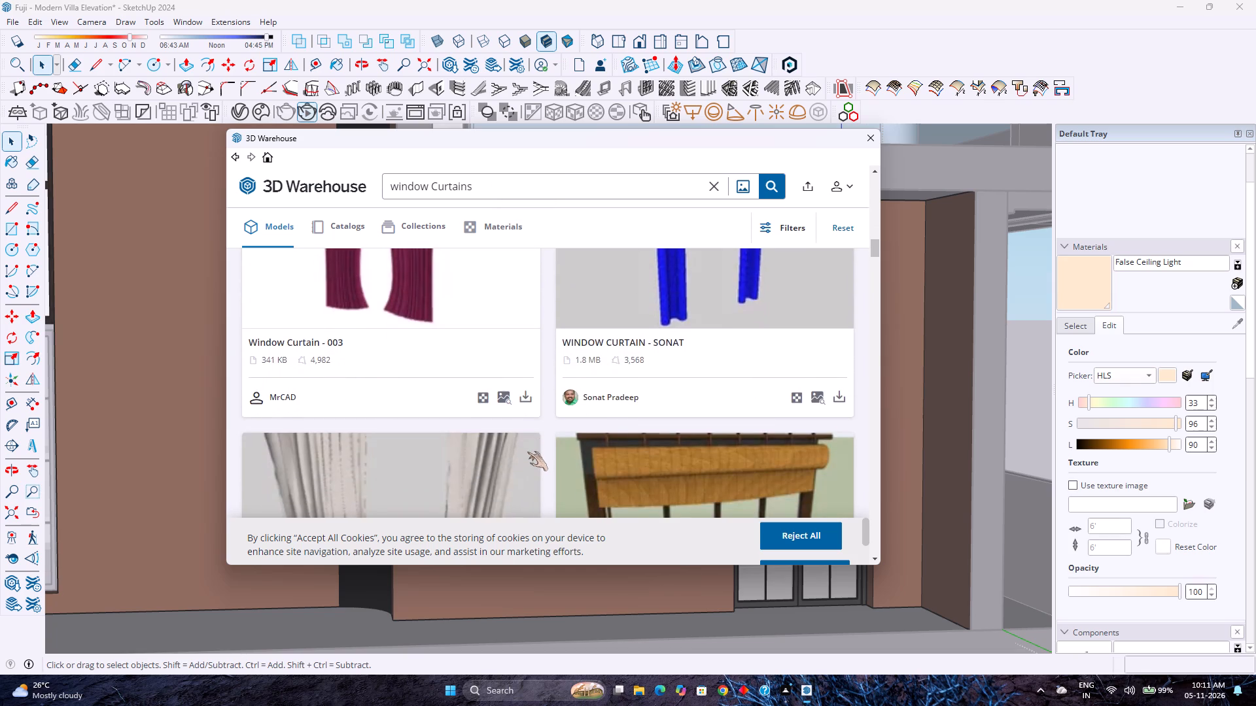
scroll(527, 452, "down", 8)
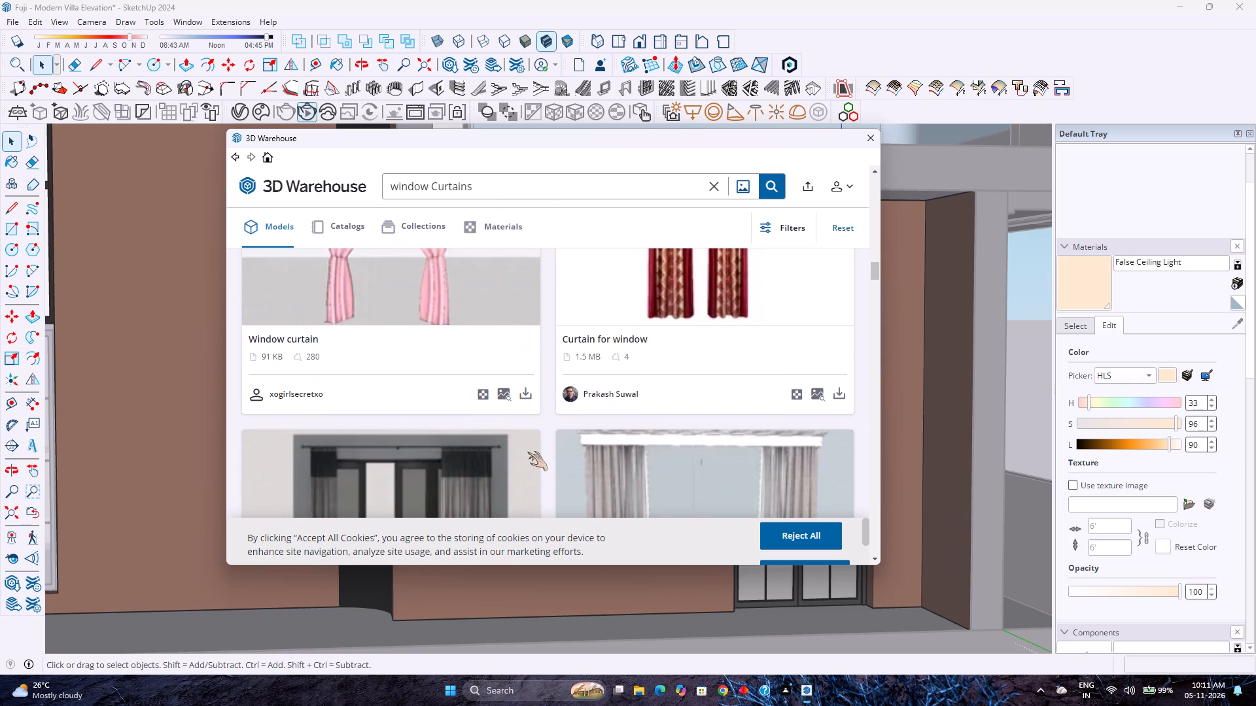
scroll(527, 452, "down", 8)
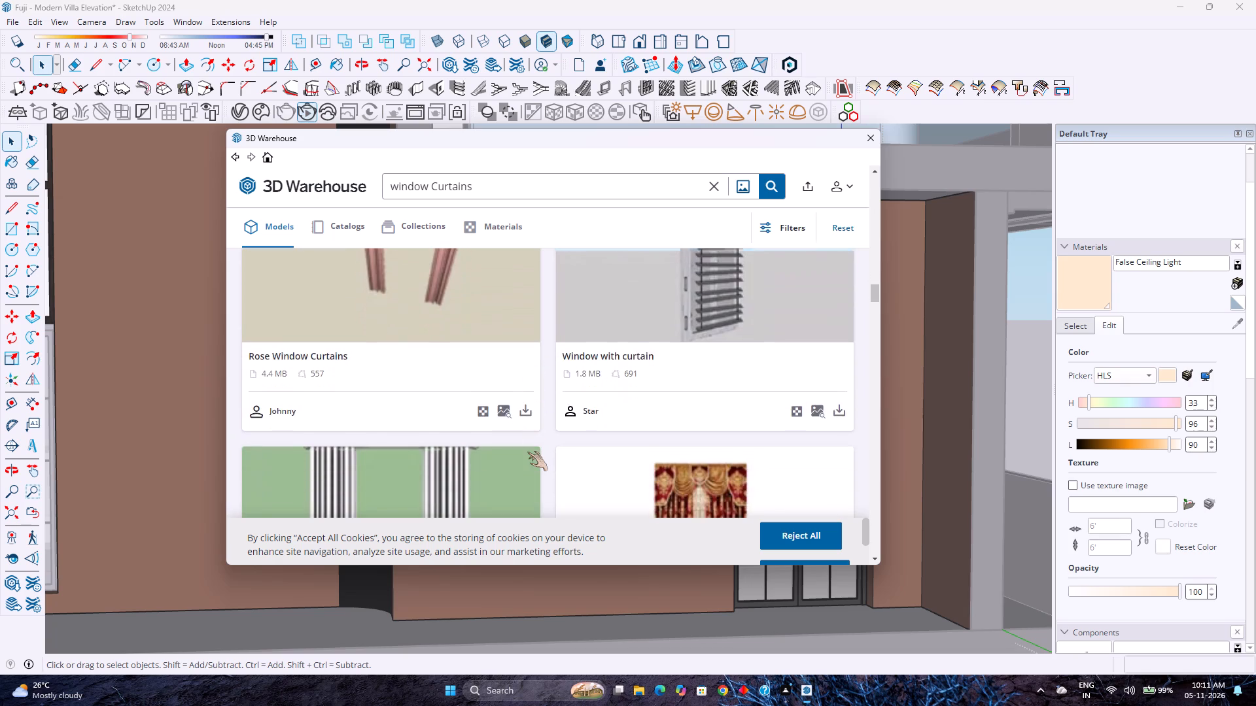
scroll(527, 452, "down", 9)
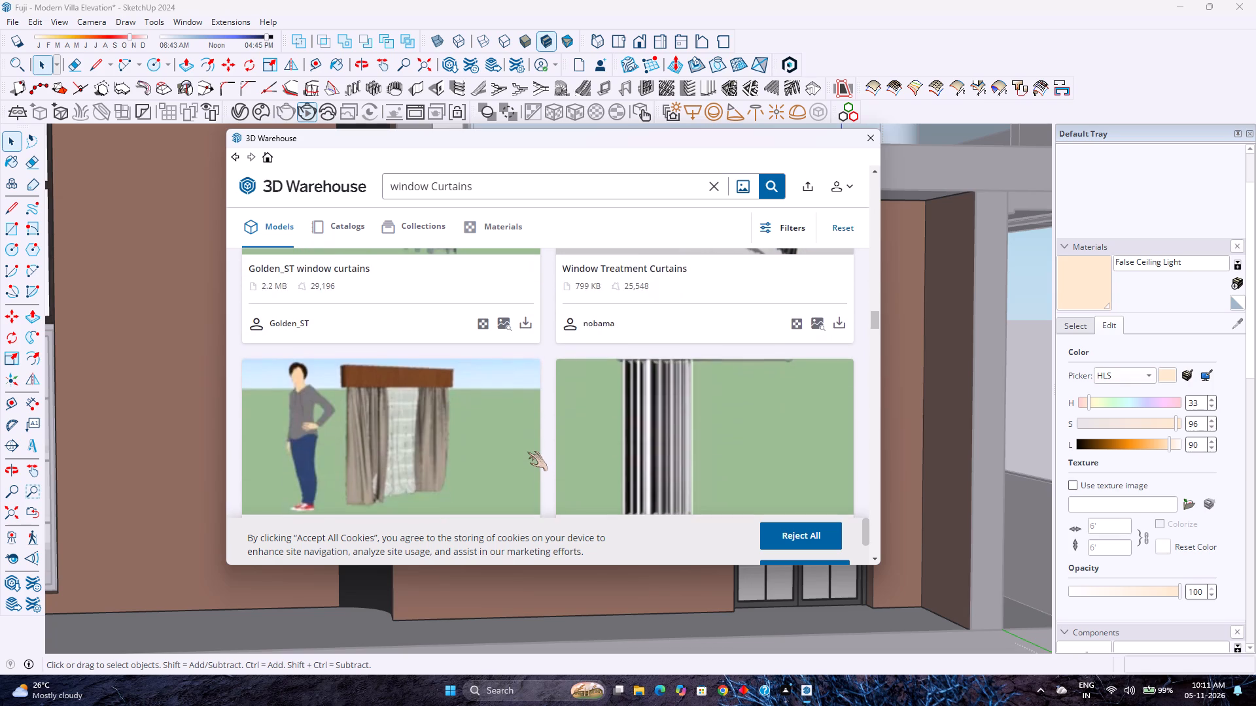
scroll(527, 451, "down", 7)
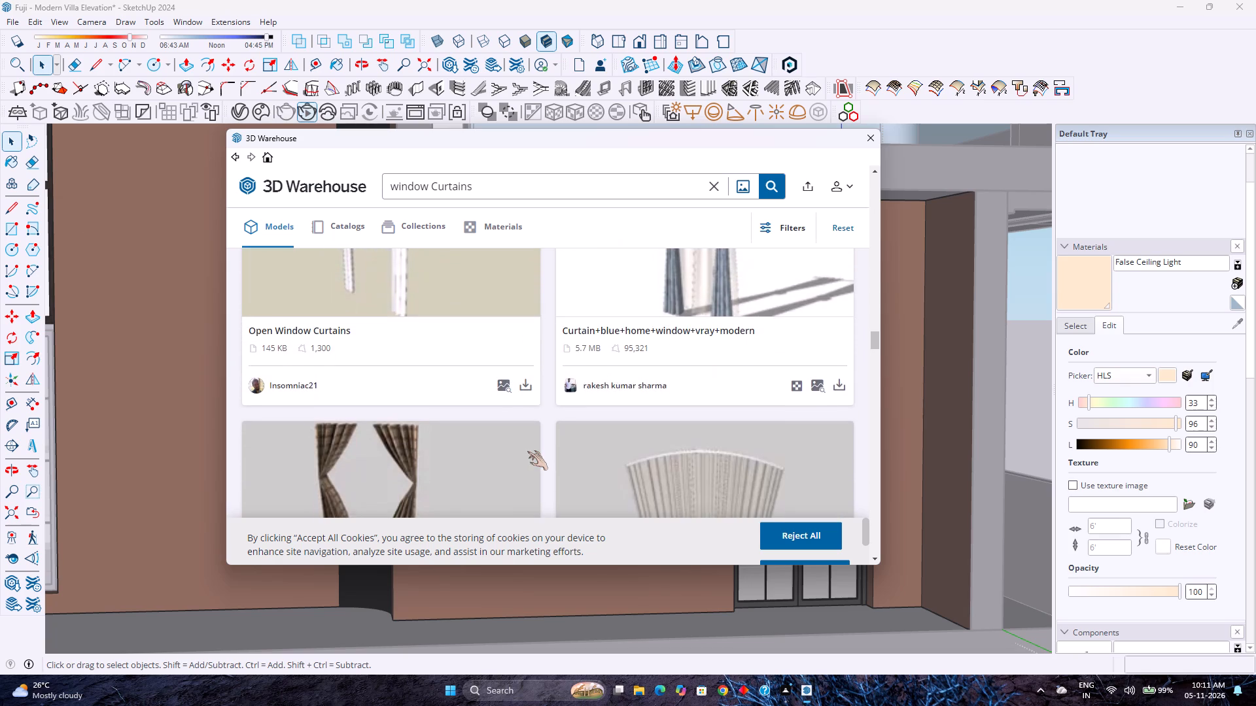
scroll(527, 451, "down", 9)
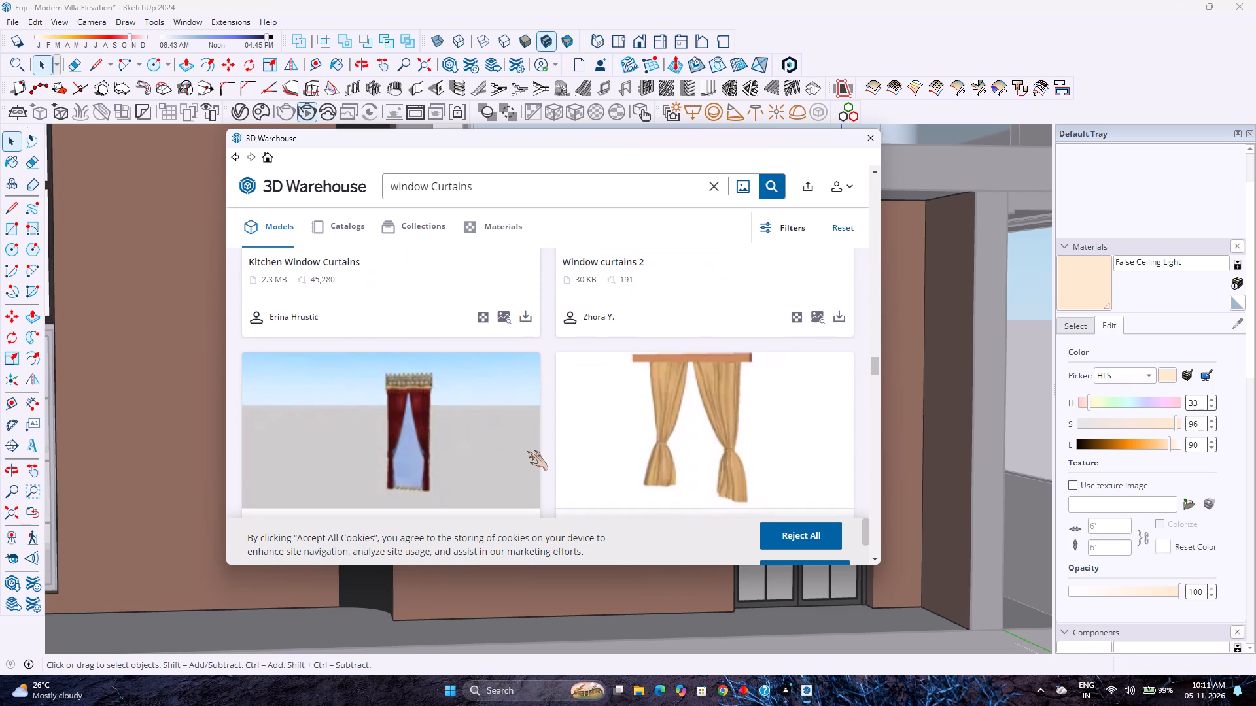
scroll(527, 451, "down", 4)
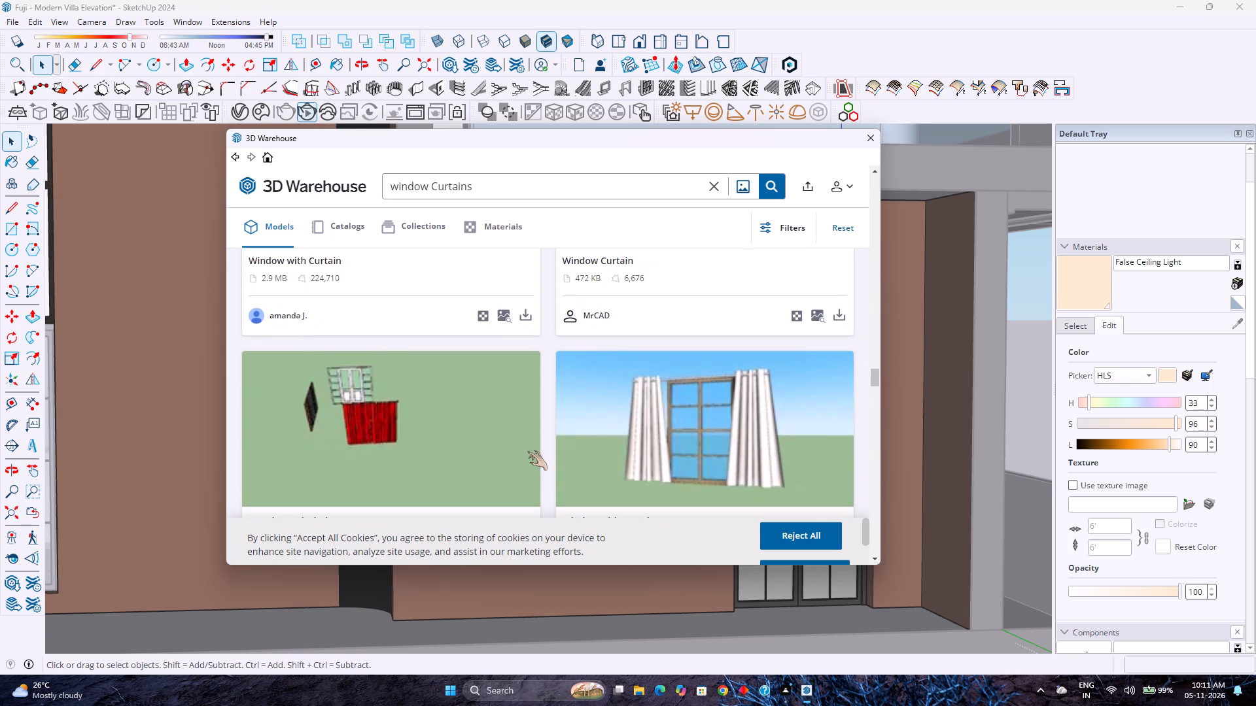
scroll(527, 451, "down", 9)
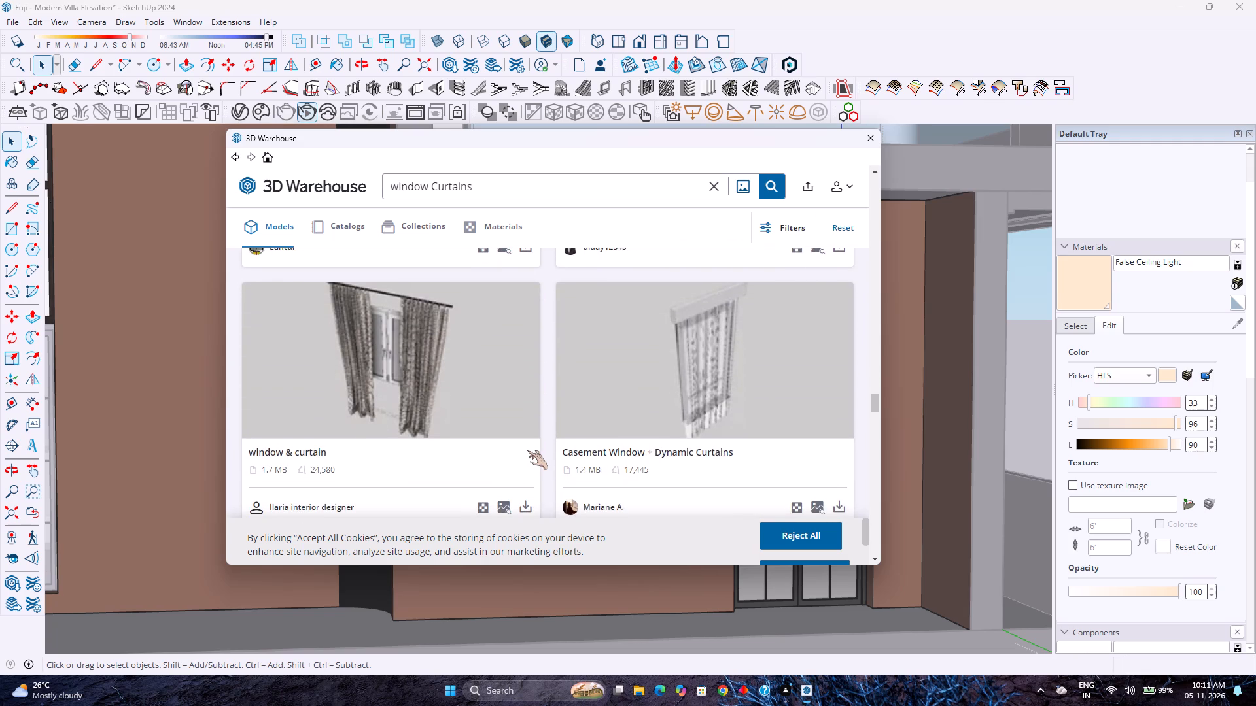
scroll(527, 450, "down", 10)
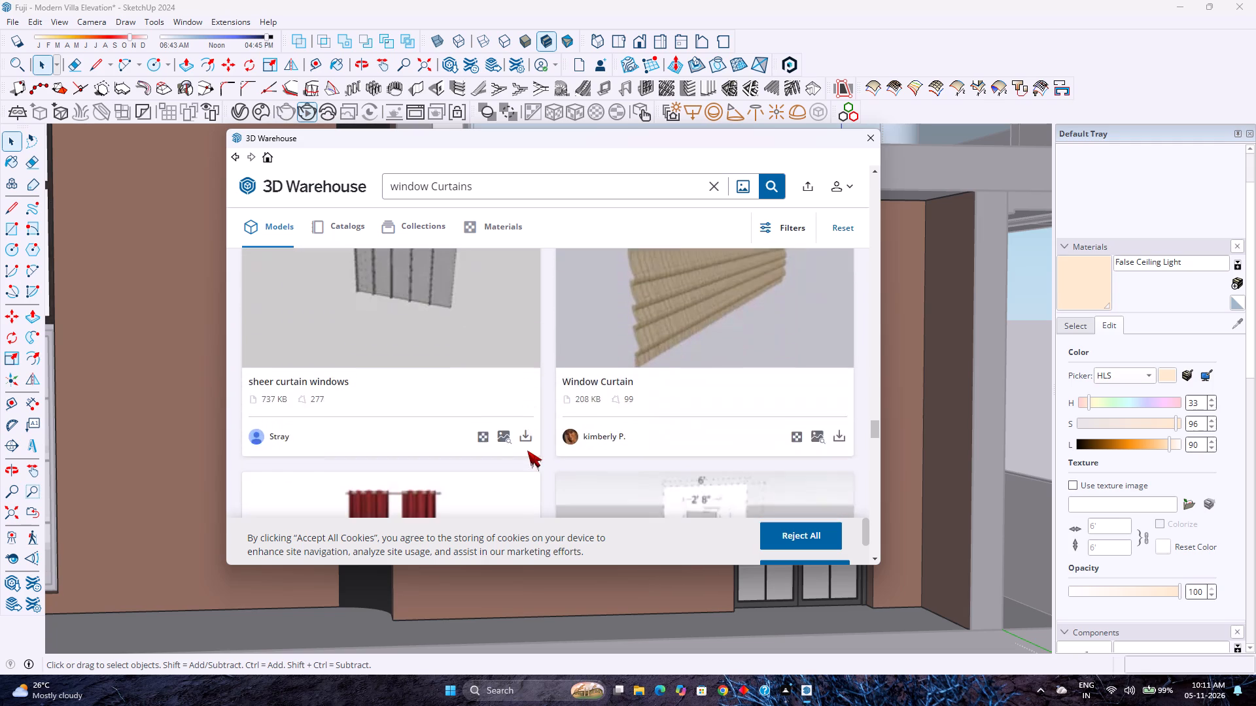
scroll(527, 450, "down", 8)
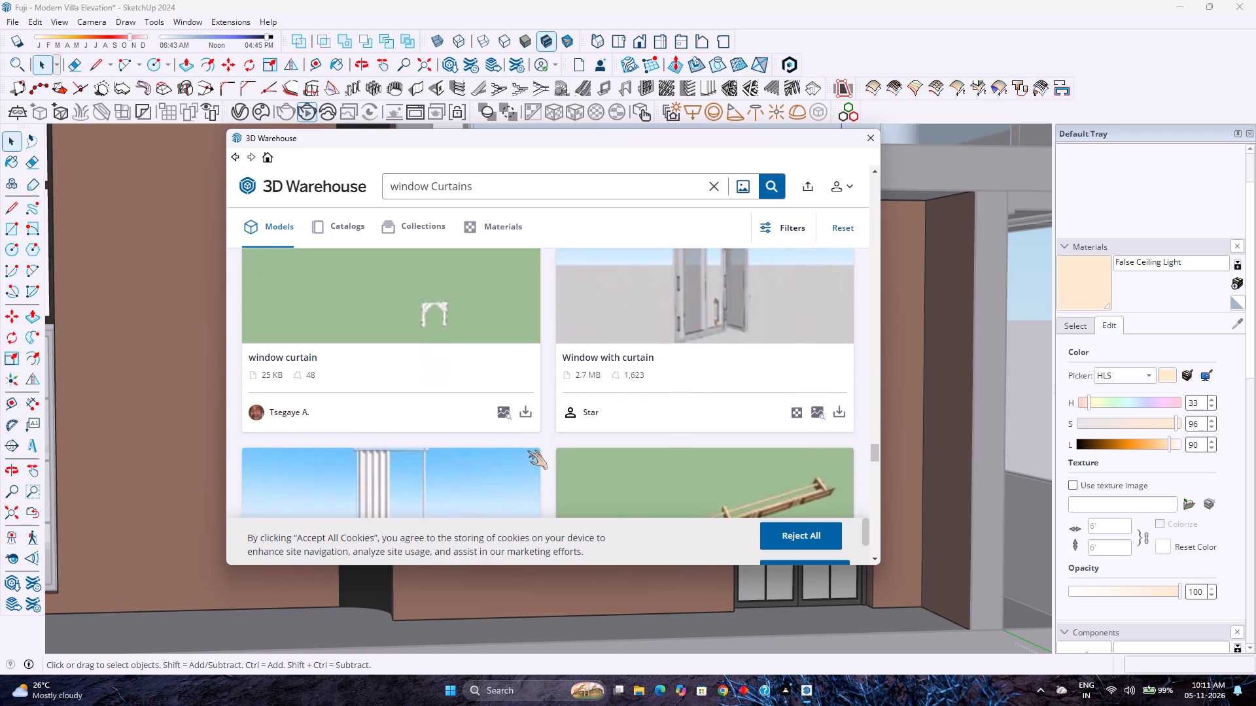
scroll(527, 450, "down", 9)
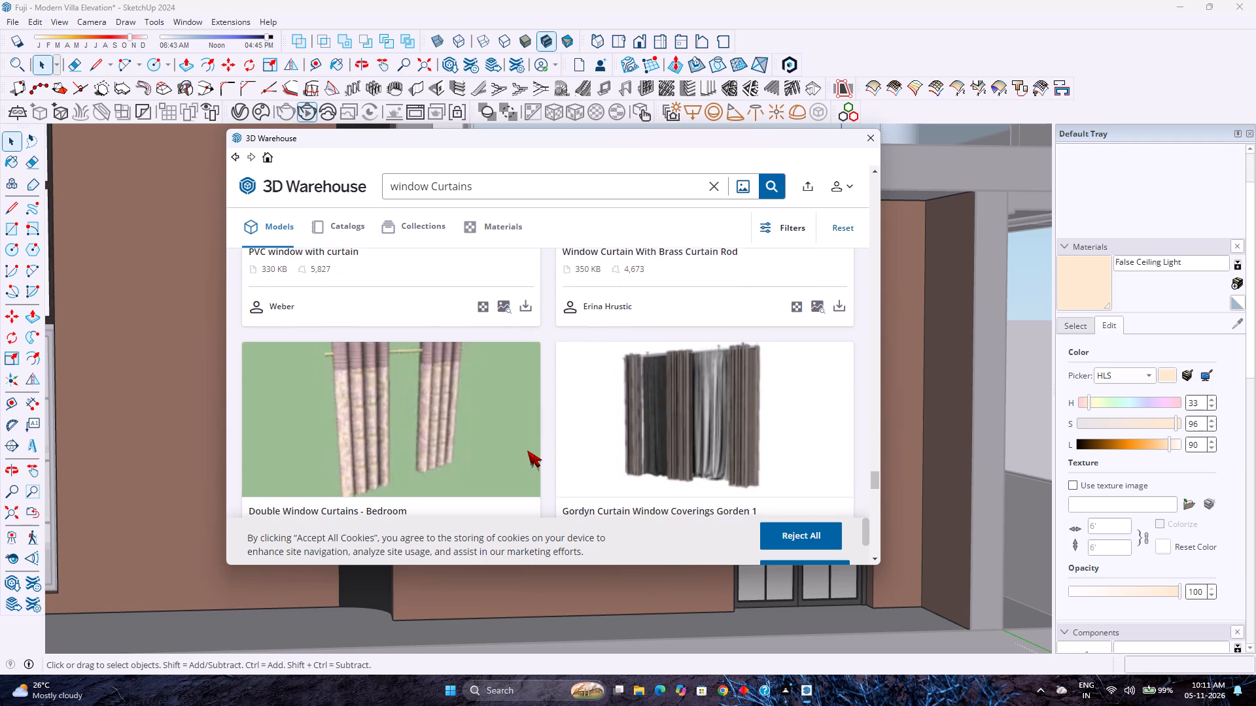
scroll(527, 450, "down", 2)
scroll(527, 450, "up", 1)
scroll(527, 450, "down", 3)
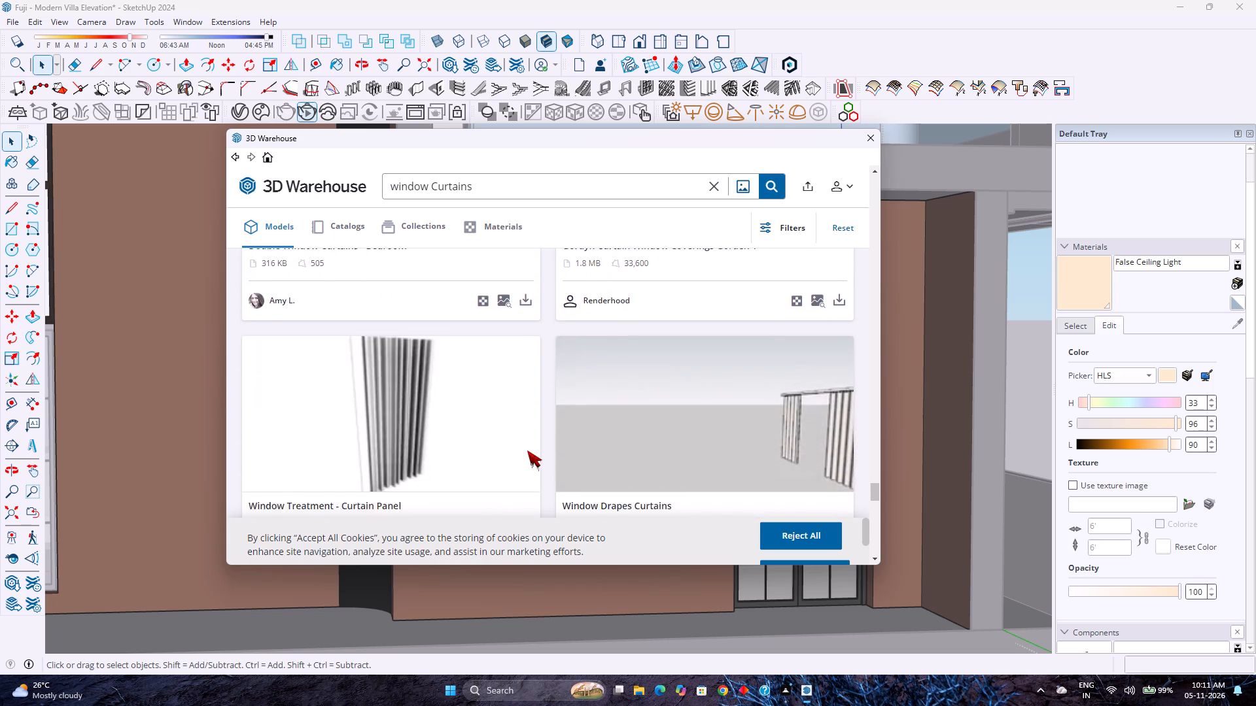
scroll(527, 450, "down", 8)
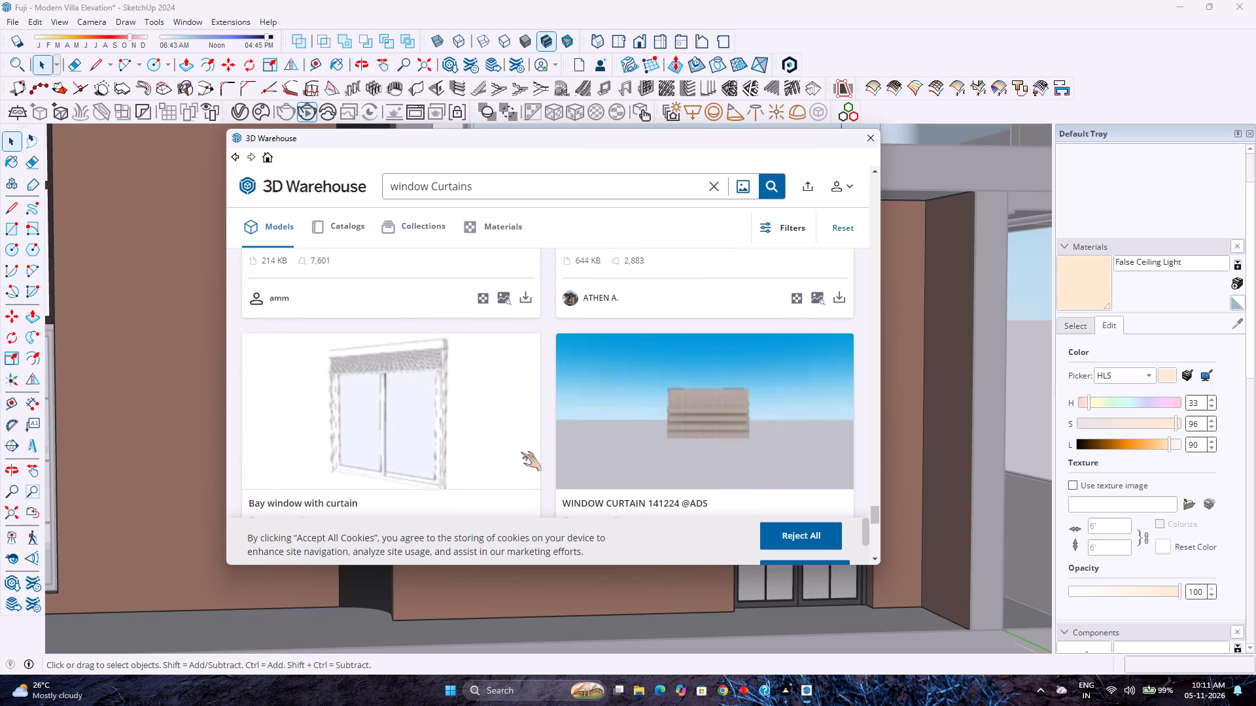
scroll(521, 452, "down", 5)
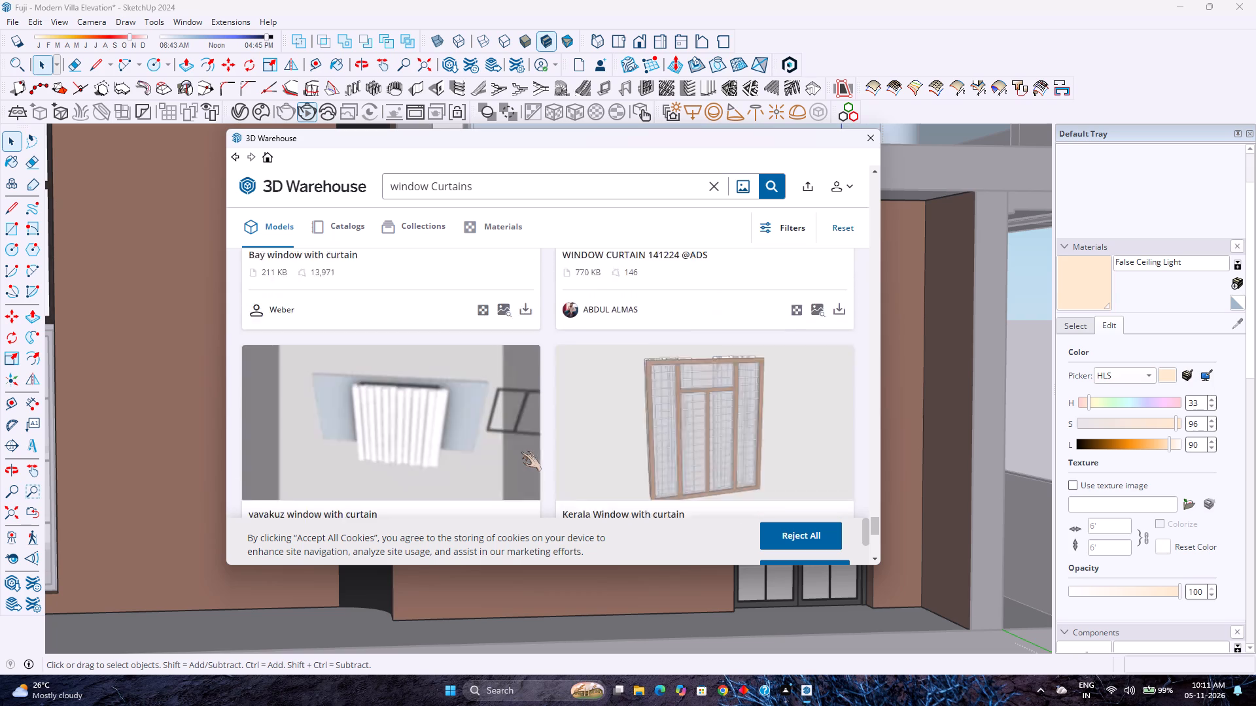
scroll(521, 452, "down", 7)
Continue examining the further window Curtains models for a design suited to the upper-floor window and glazed double door.
left_click(518, 490)
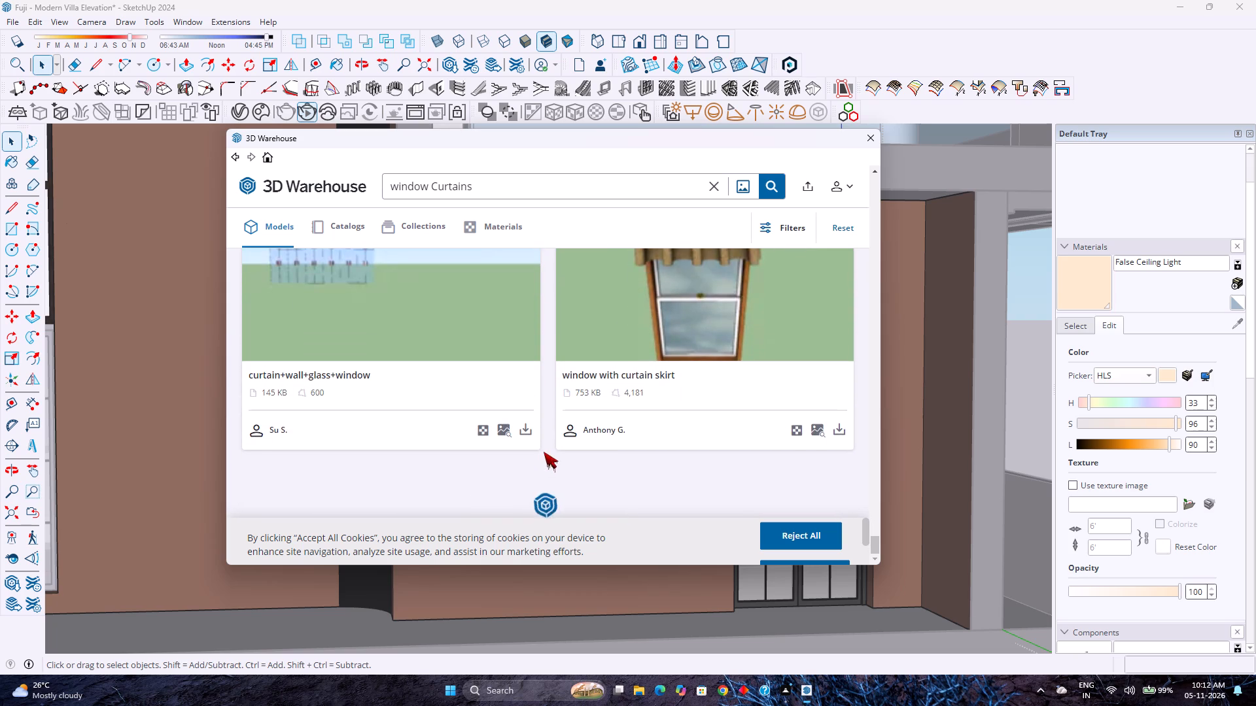
scroll(544, 452, "up", 4)
scroll(594, 434, "up", 3)
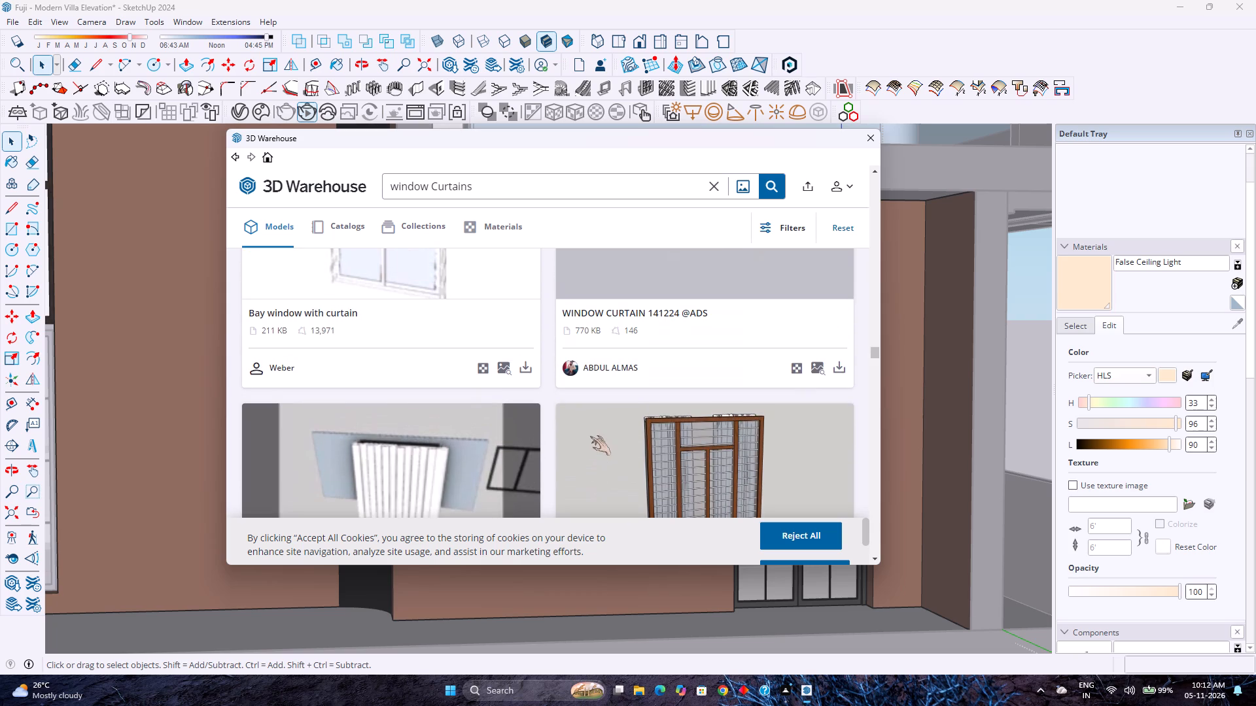
scroll(609, 412, "down", 3)
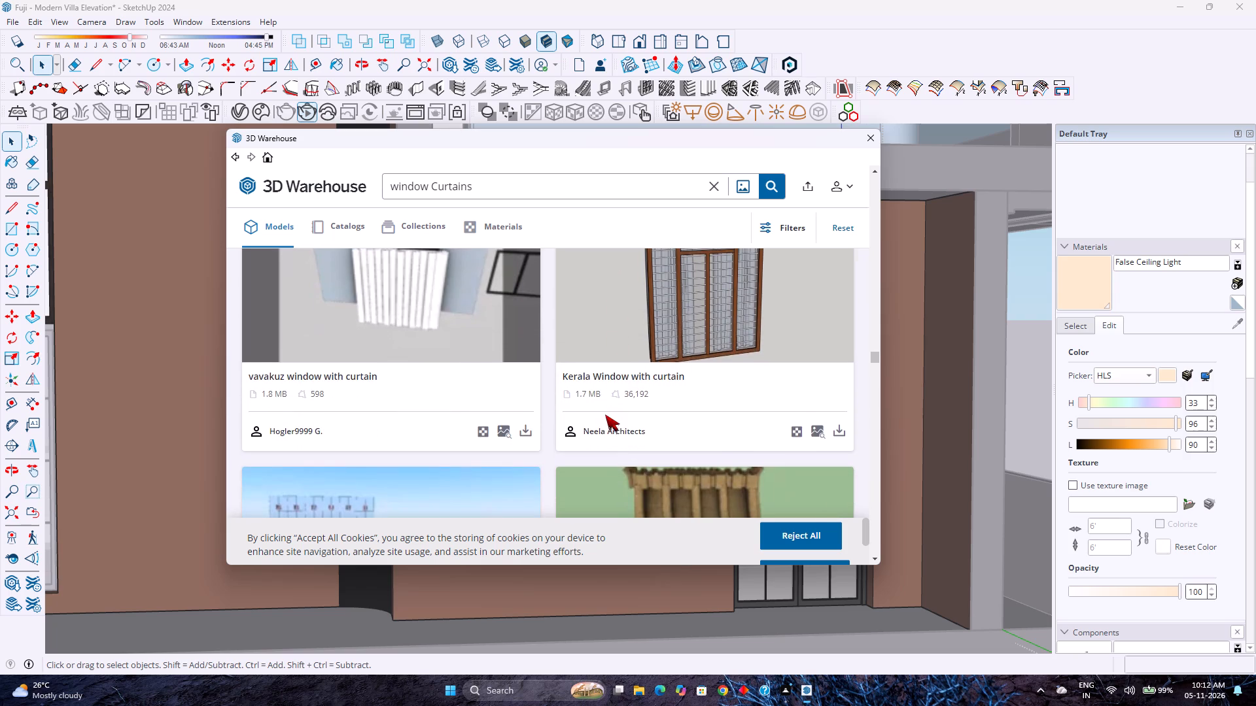
scroll(604, 414, "down", 6)
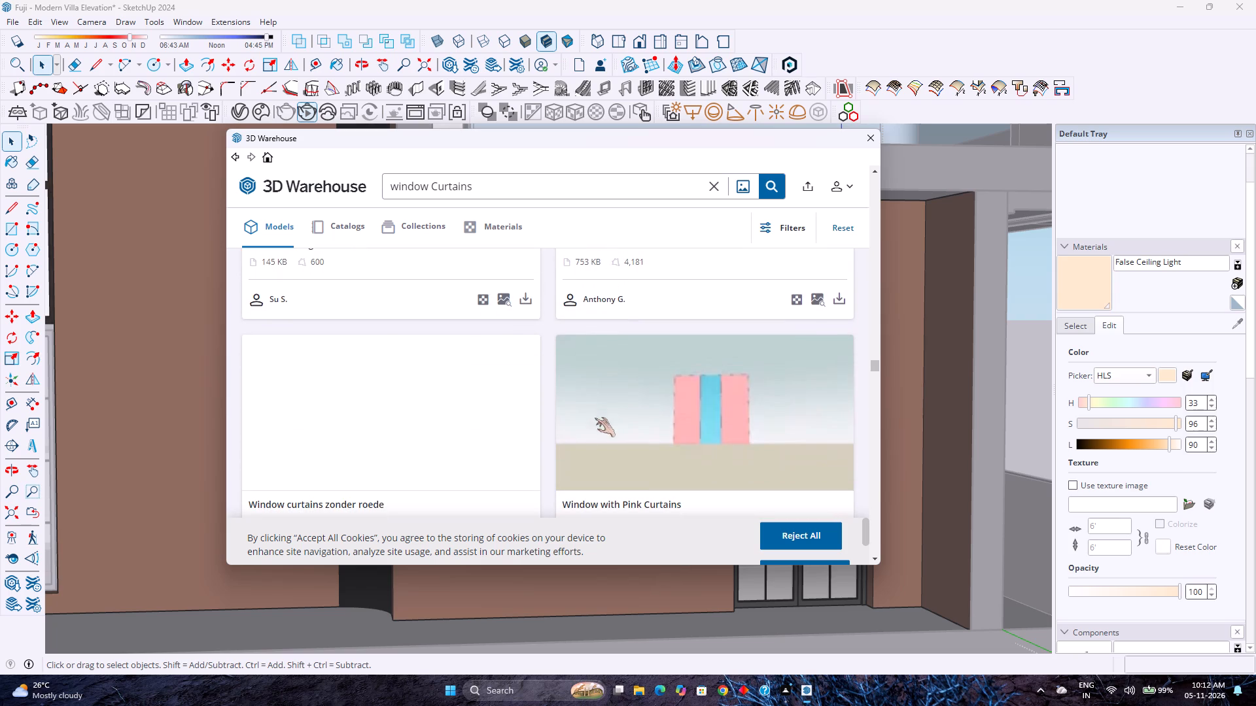
scroll(510, 439, "down", 4)
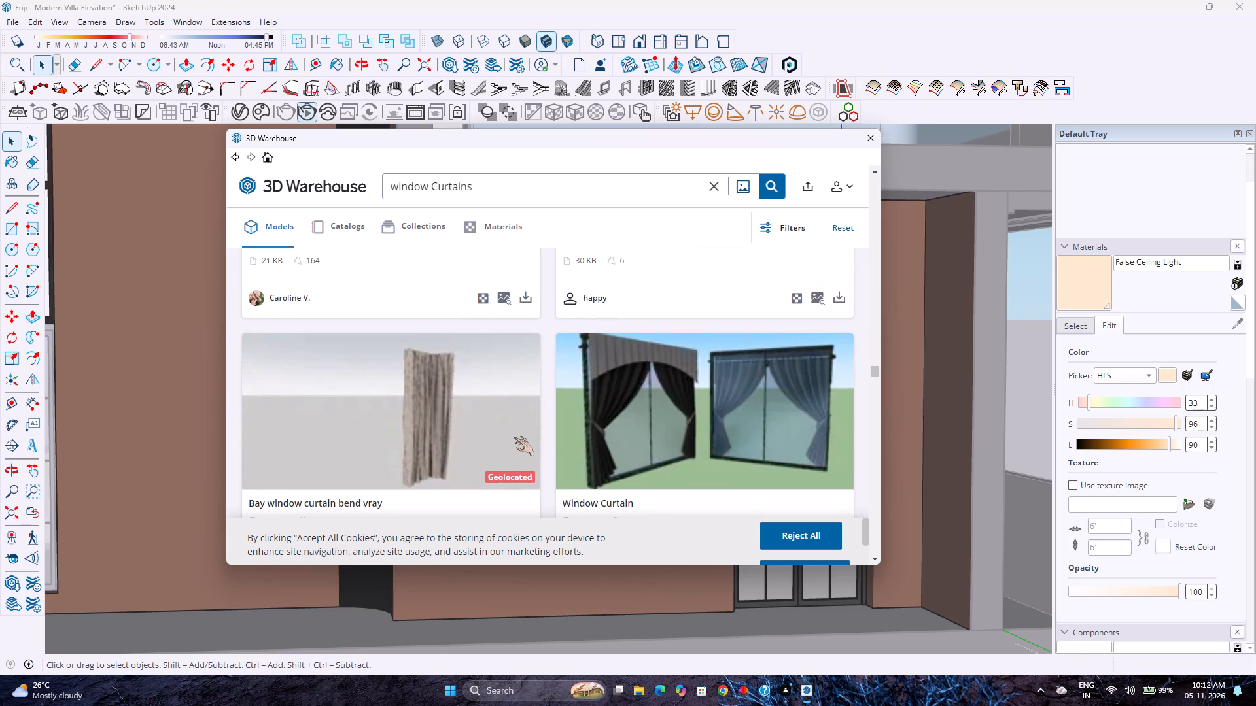
scroll(514, 437, "down", 7)
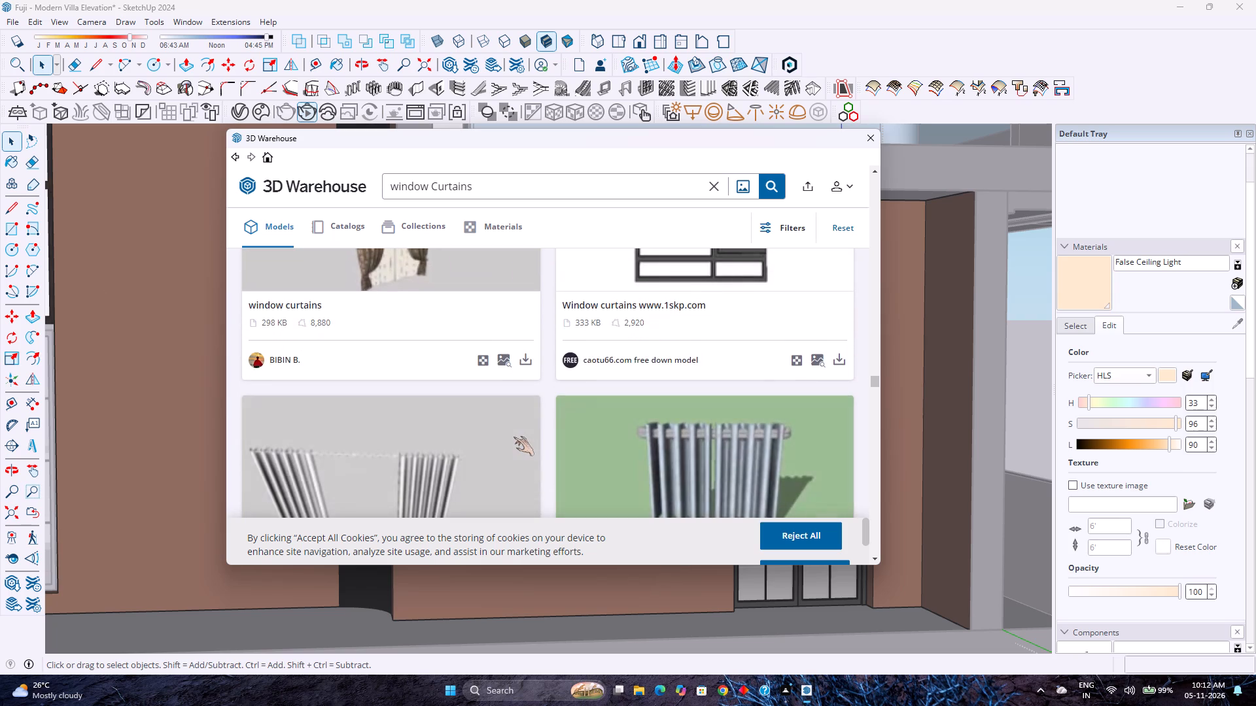
scroll(512, 429, "down", 5)
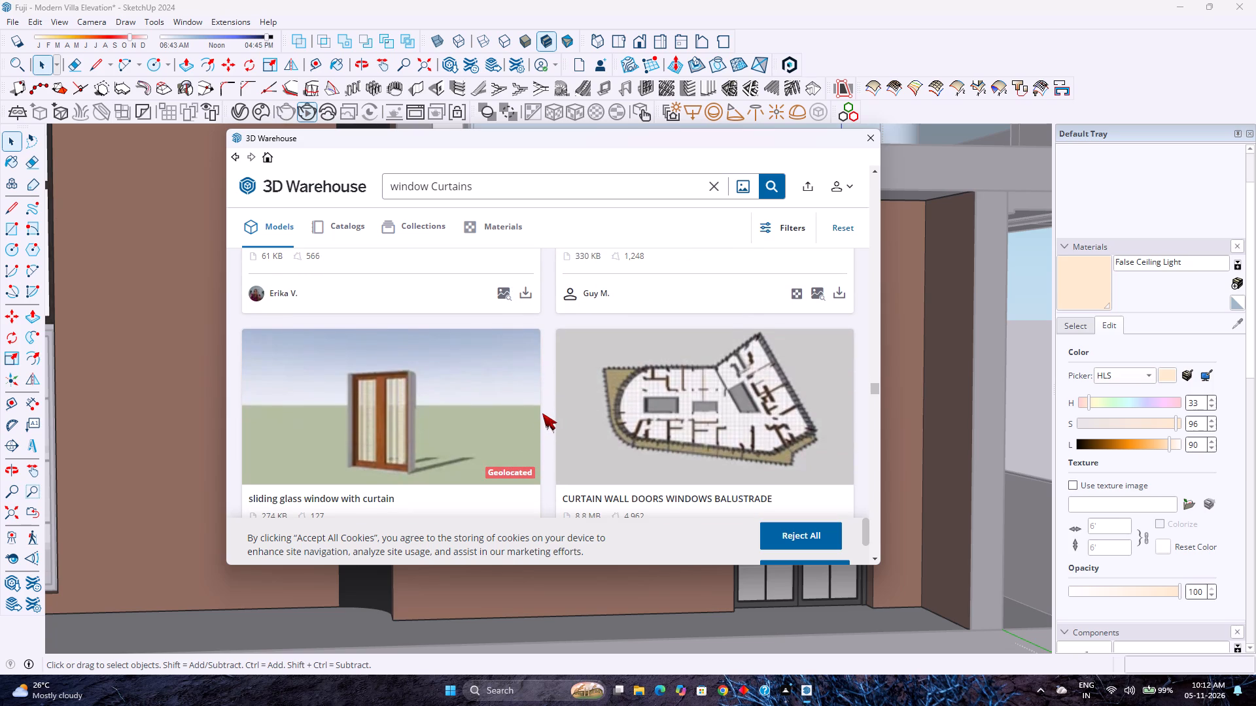
Return to the earlier Curtains search and examine its later models for a full-length set suited to the upper-floor openings.
left_click(542, 413)
scroll(540, 414, "up", 3)
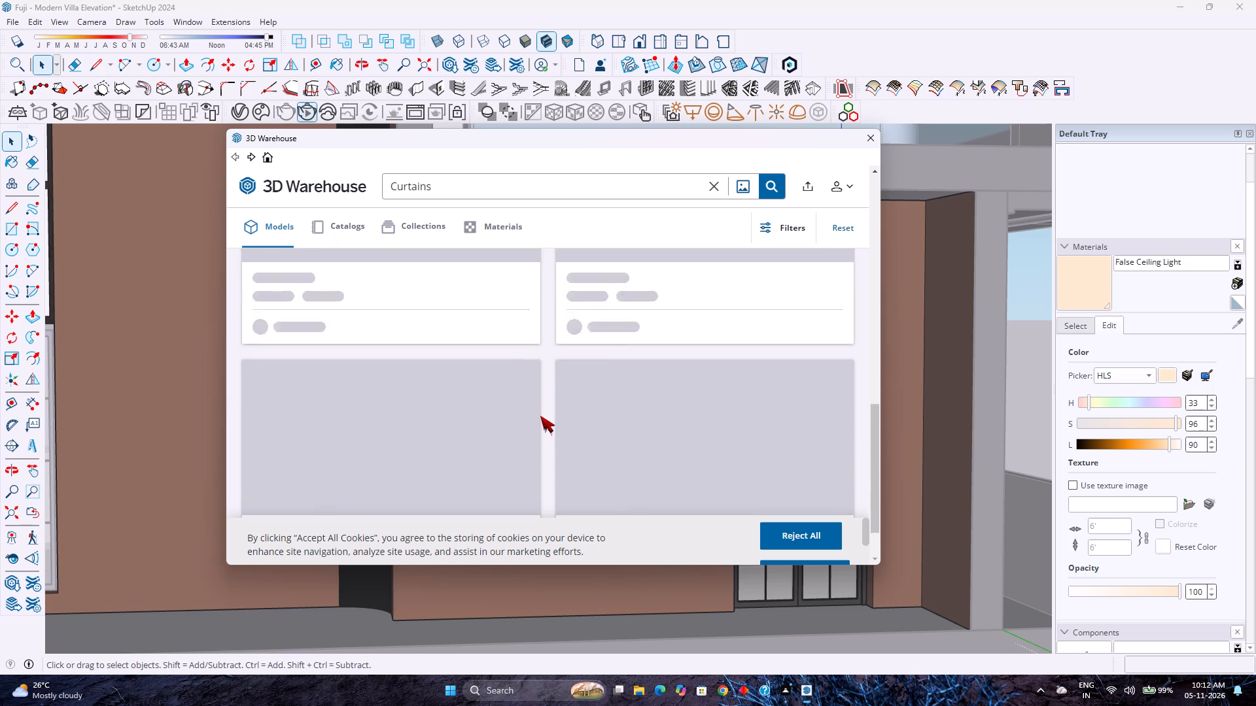
scroll(540, 416, "up", 16)
scroll(537, 410, "up", 5)
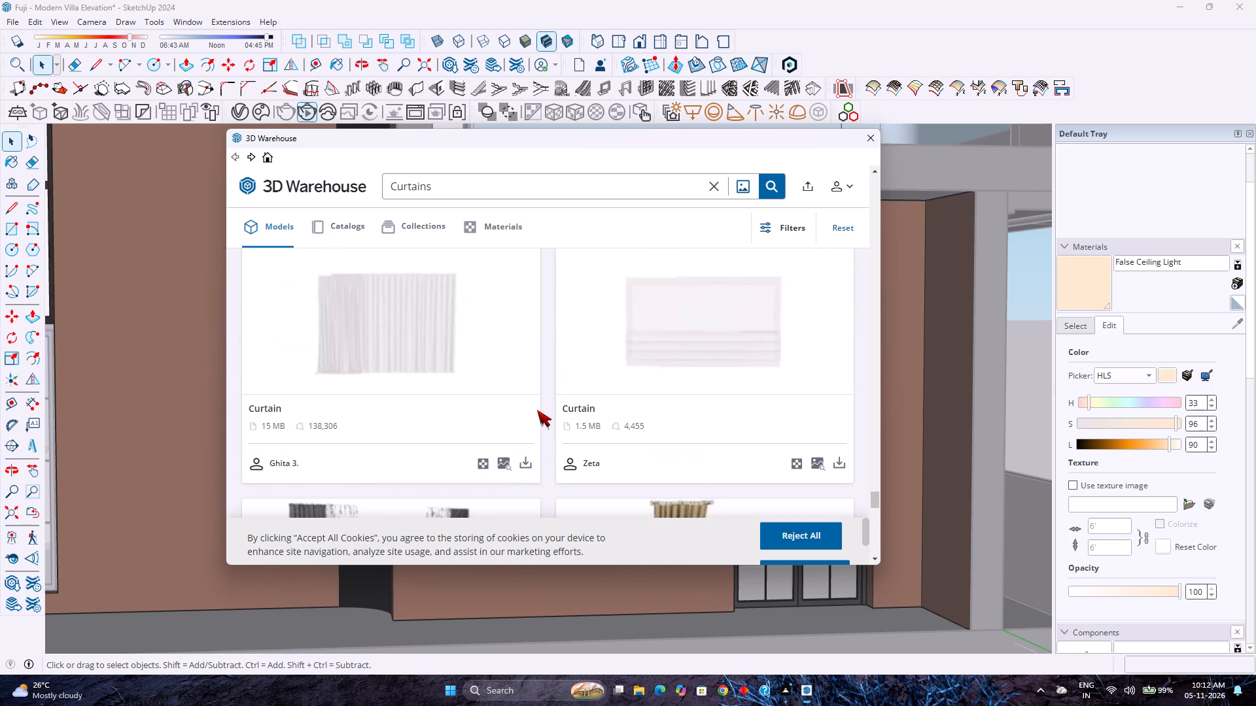
scroll(534, 412, "down", 3)
scroll(534, 412, "up", 6)
scroll(534, 417, "down", 4)
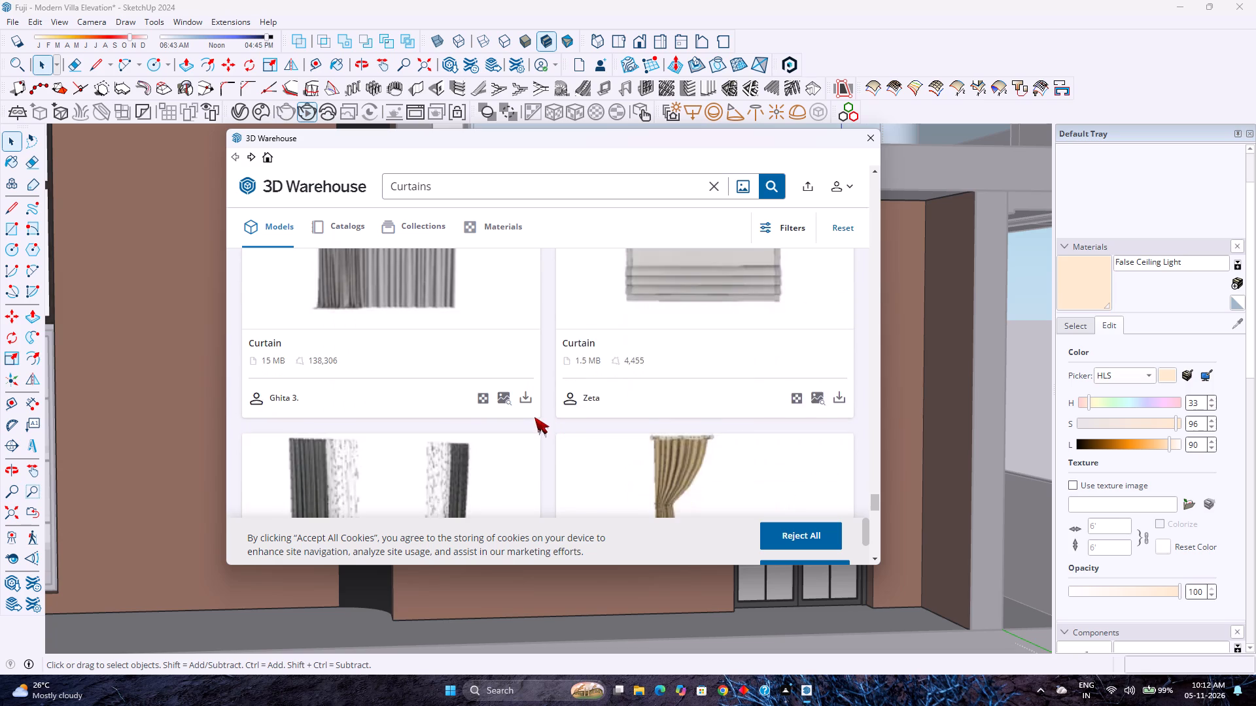
scroll(534, 417, "up", 9)
scroll(538, 416, "down", 4)
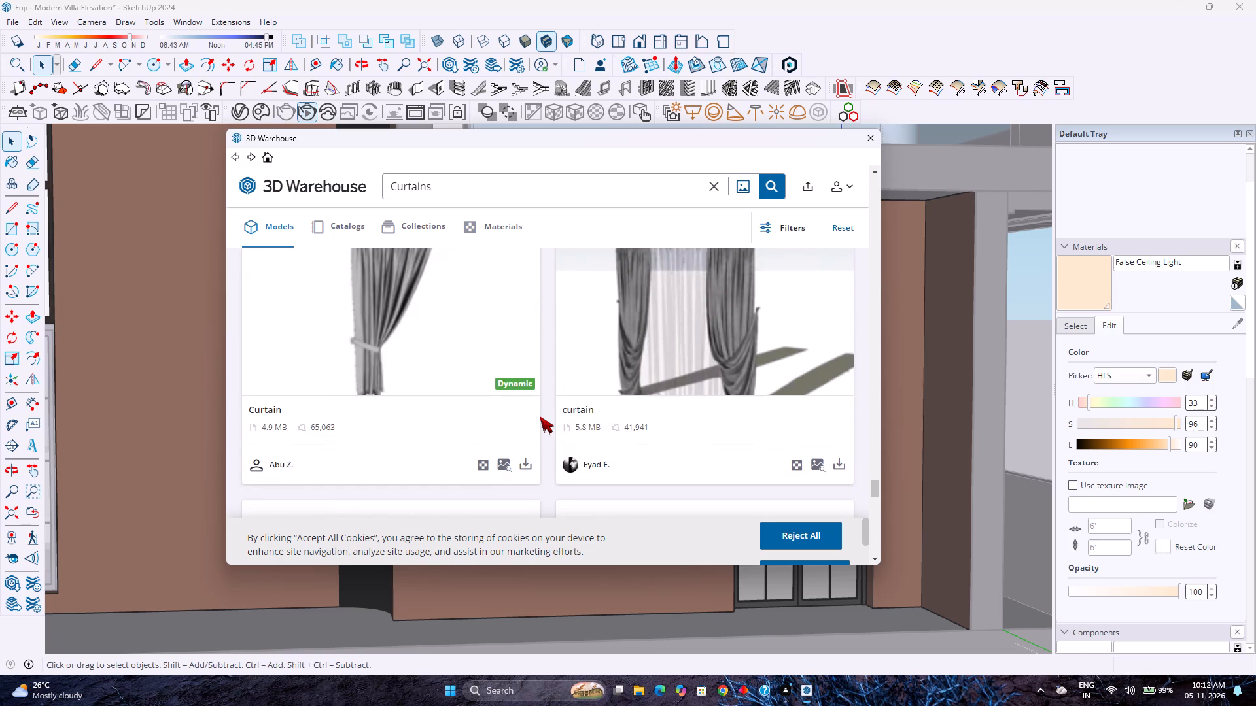
scroll(540, 416, "down", 11)
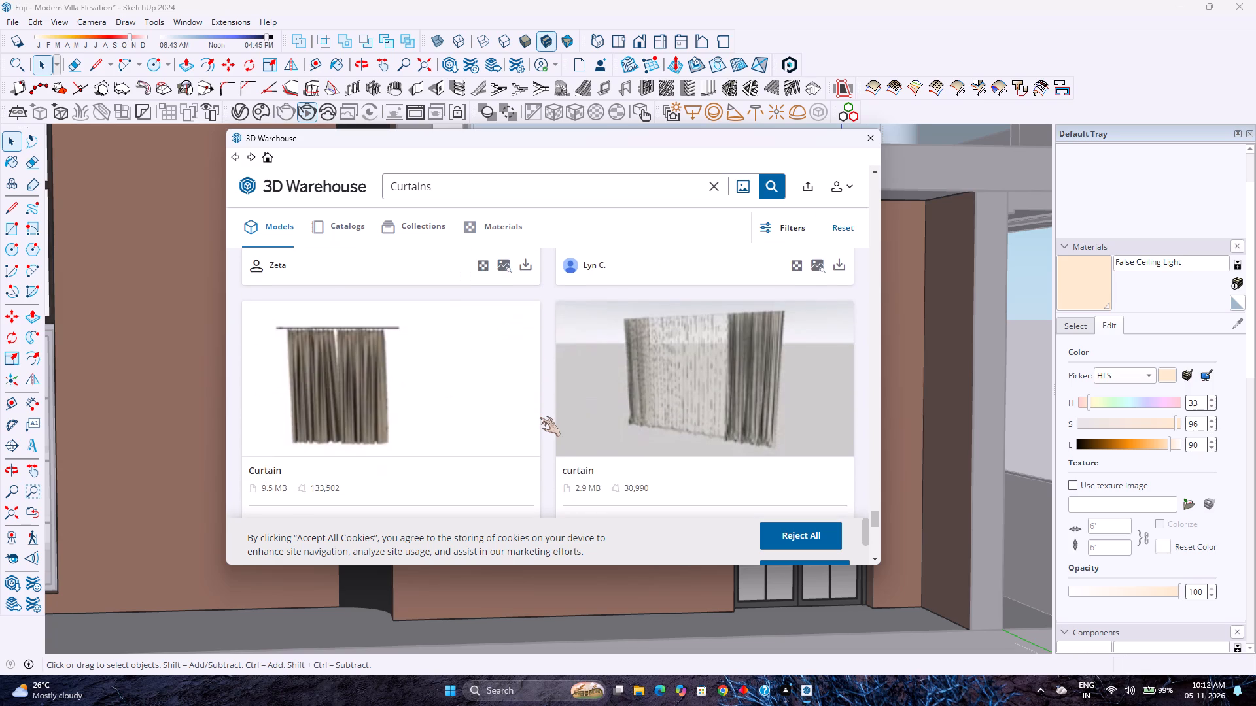
scroll(540, 417, "down", 9)
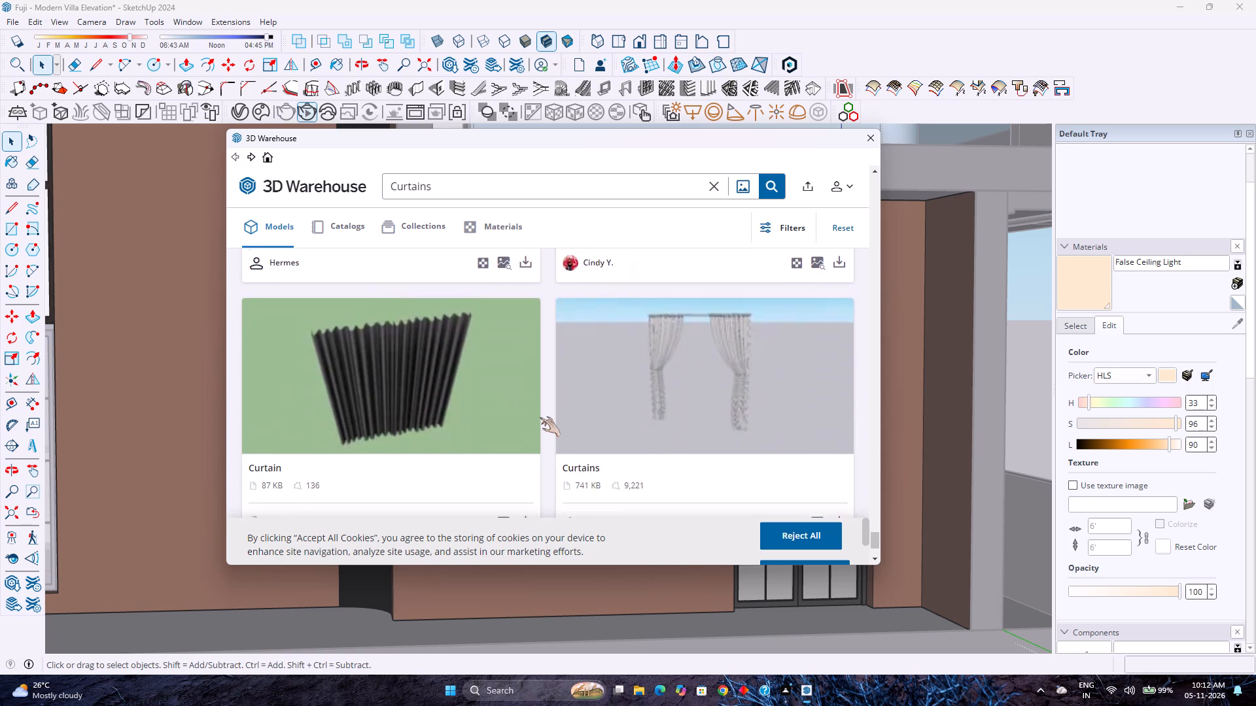
scroll(540, 417, "down", 4)
left_click(545, 474)
Review the Curtains models back up to the Live Component curtains at the start of the results, comparing draped and straight designs.
scroll(550, 442, "up", 3)
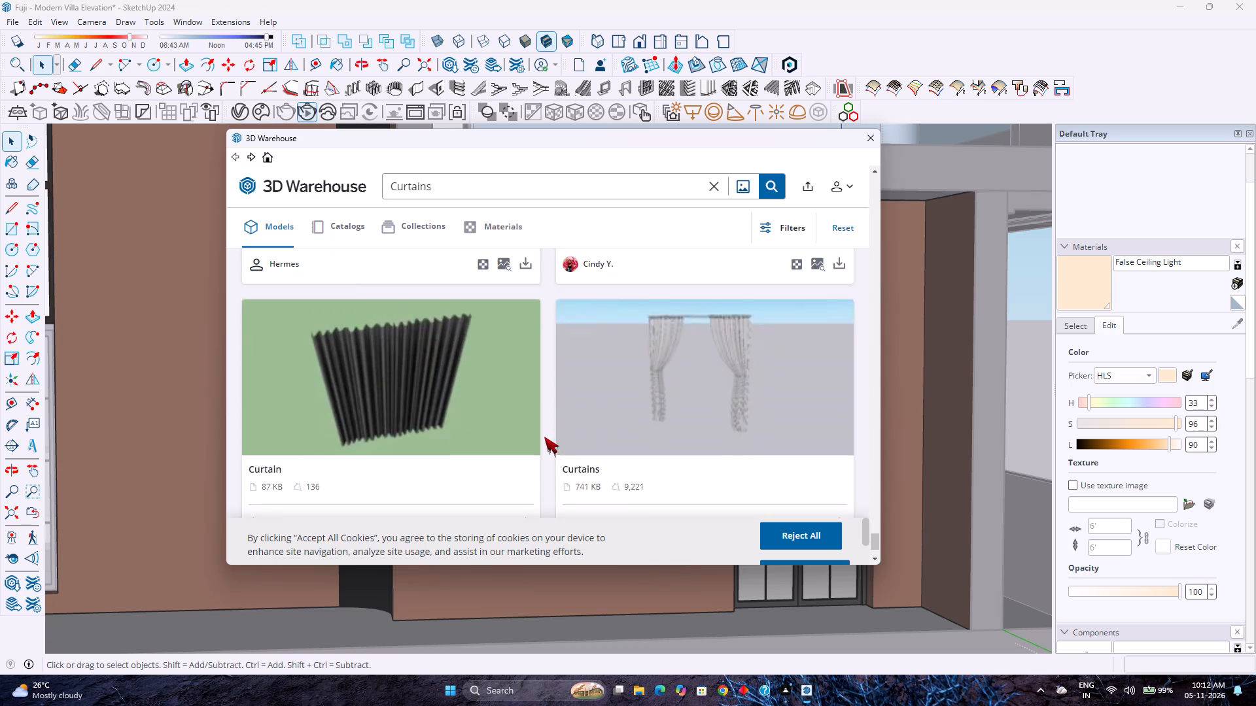
scroll(544, 437, "up", 20)
scroll(544, 437, "up", 4)
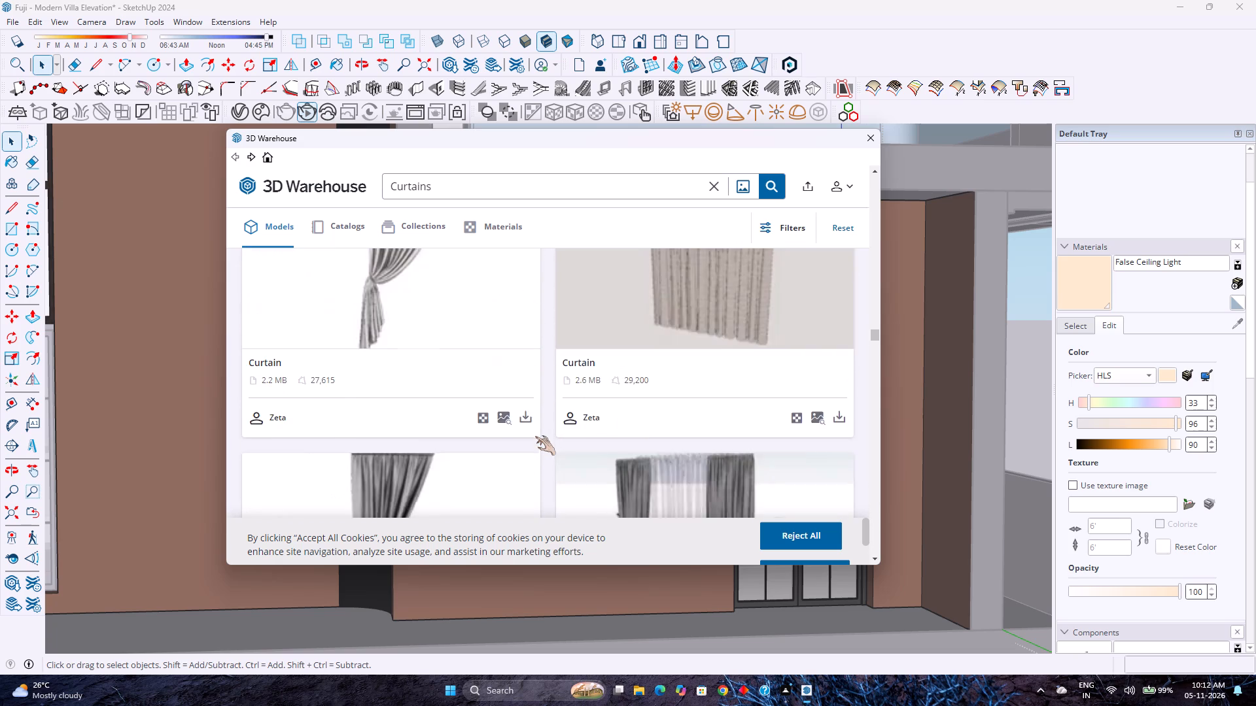
scroll(535, 436, "up", 20)
scroll(535, 436, "up", 1)
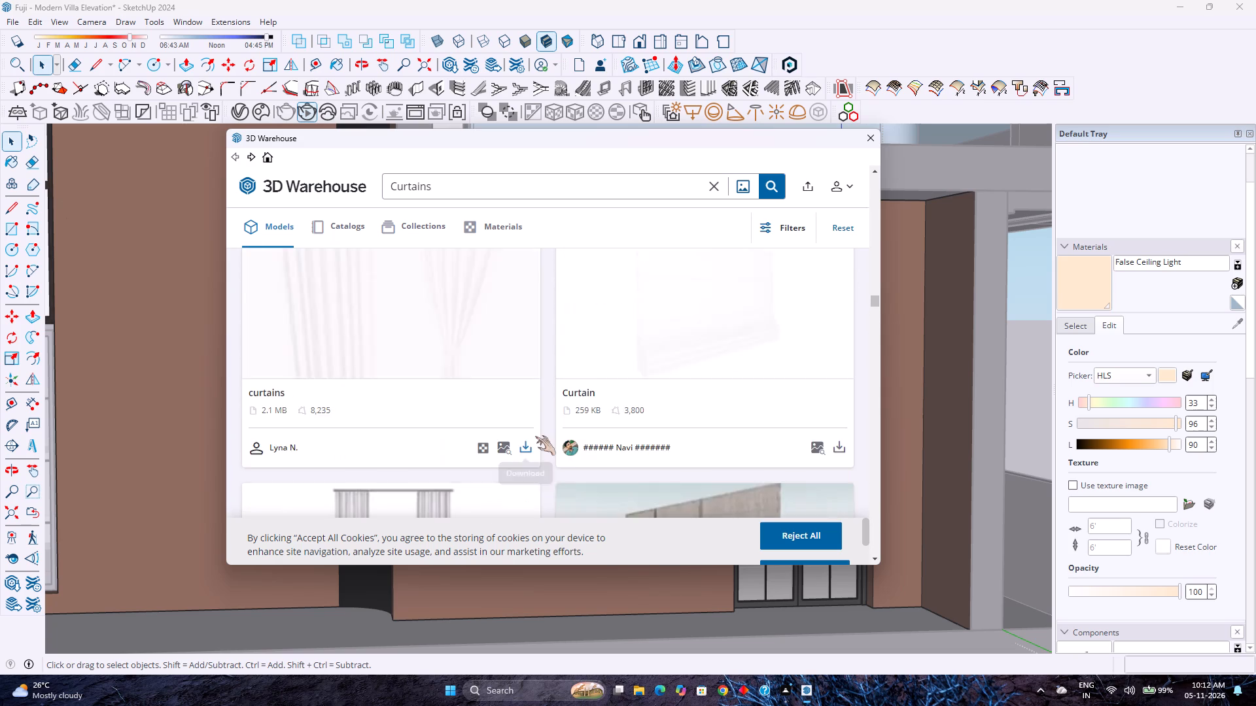
scroll(535, 436, "up", 12)
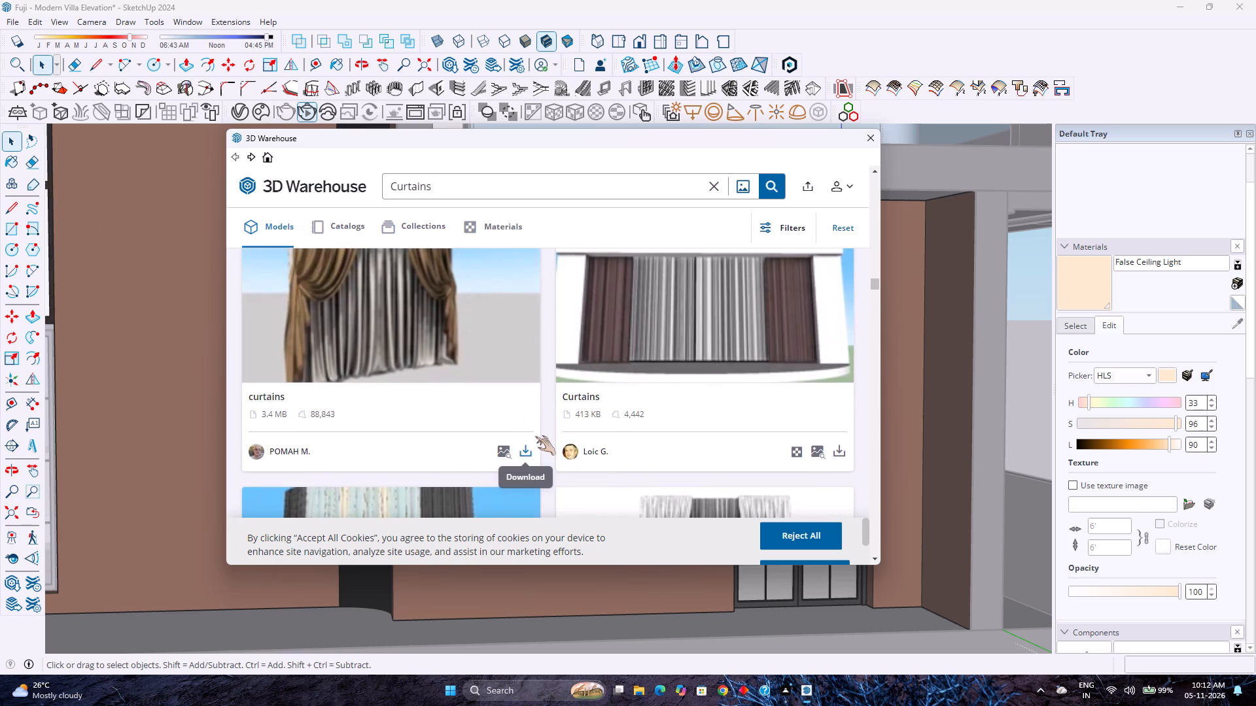
scroll(535, 436, "up", 13)
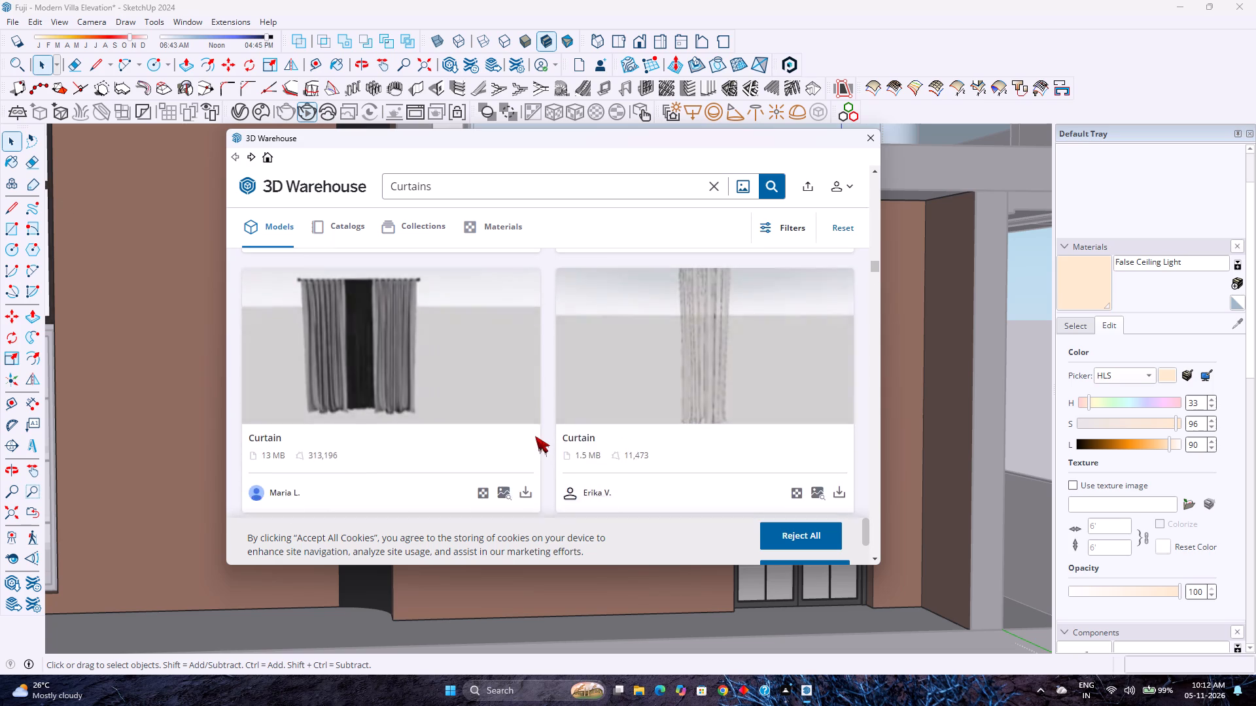
scroll(535, 436, "up", 9)
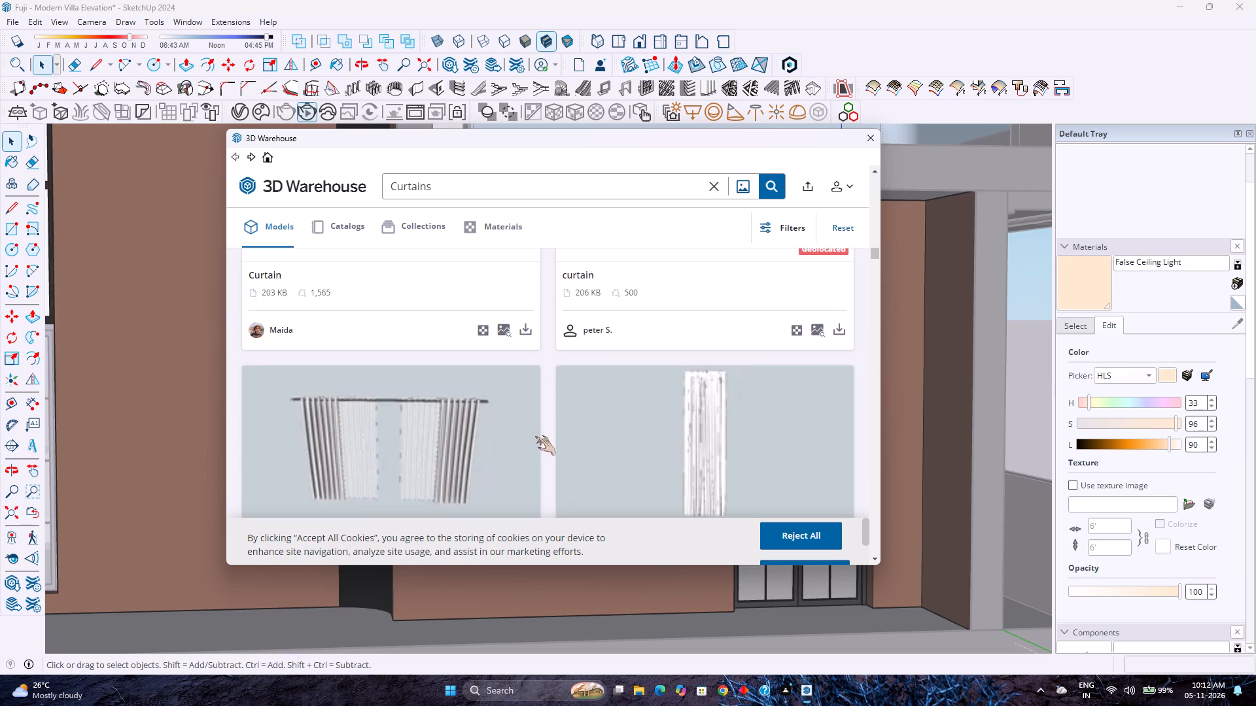
scroll(535, 436, "up", 10)
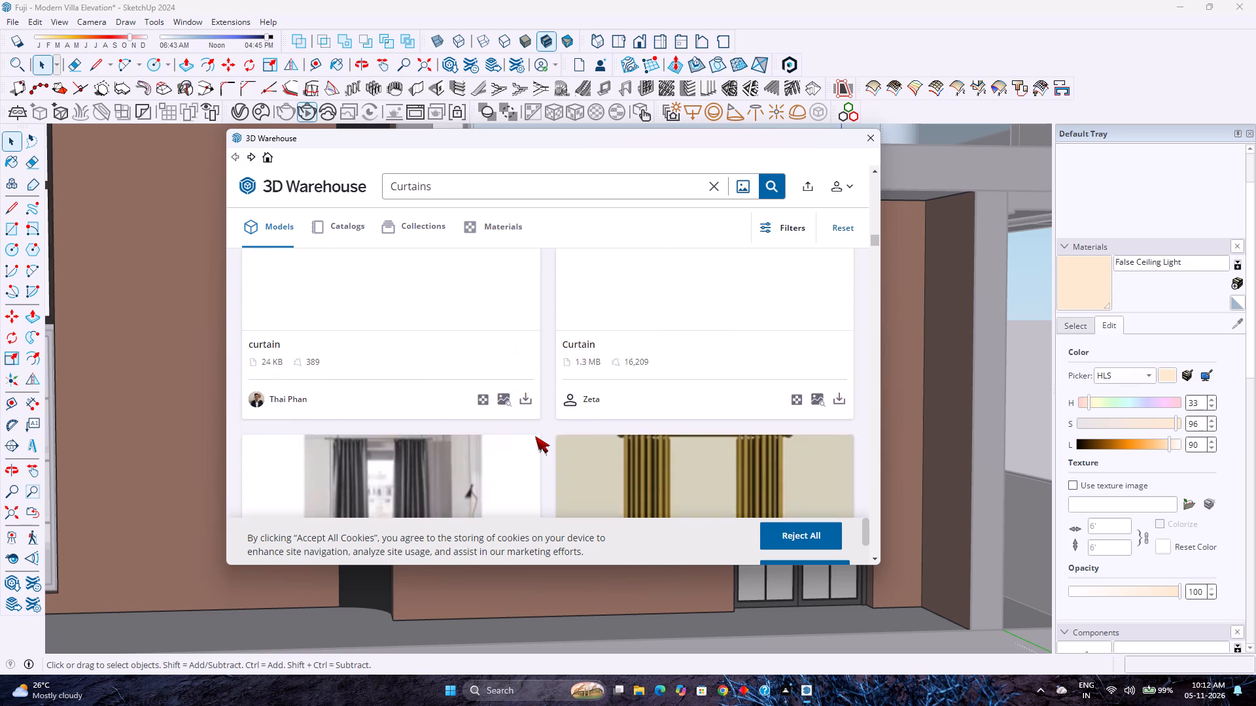
scroll(535, 436, "up", 9)
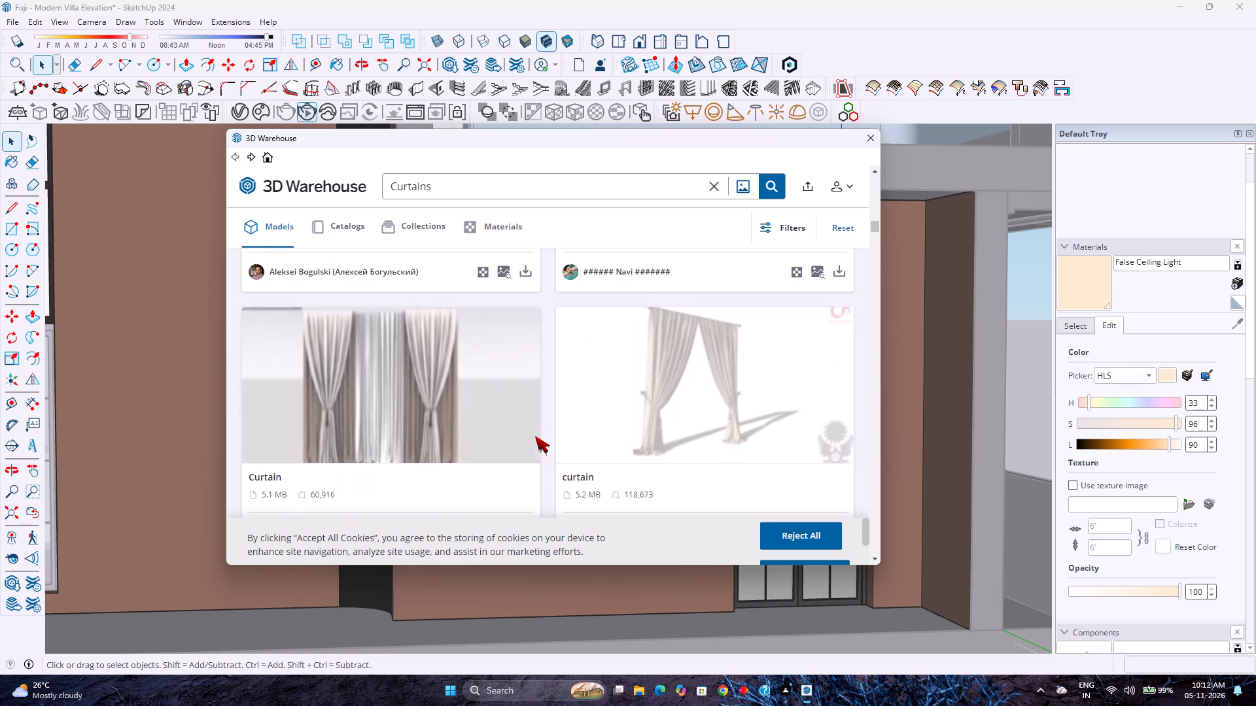
scroll(535, 436, "up", 2)
scroll(532, 438, "down", 1)
scroll(532, 438, "up", 5)
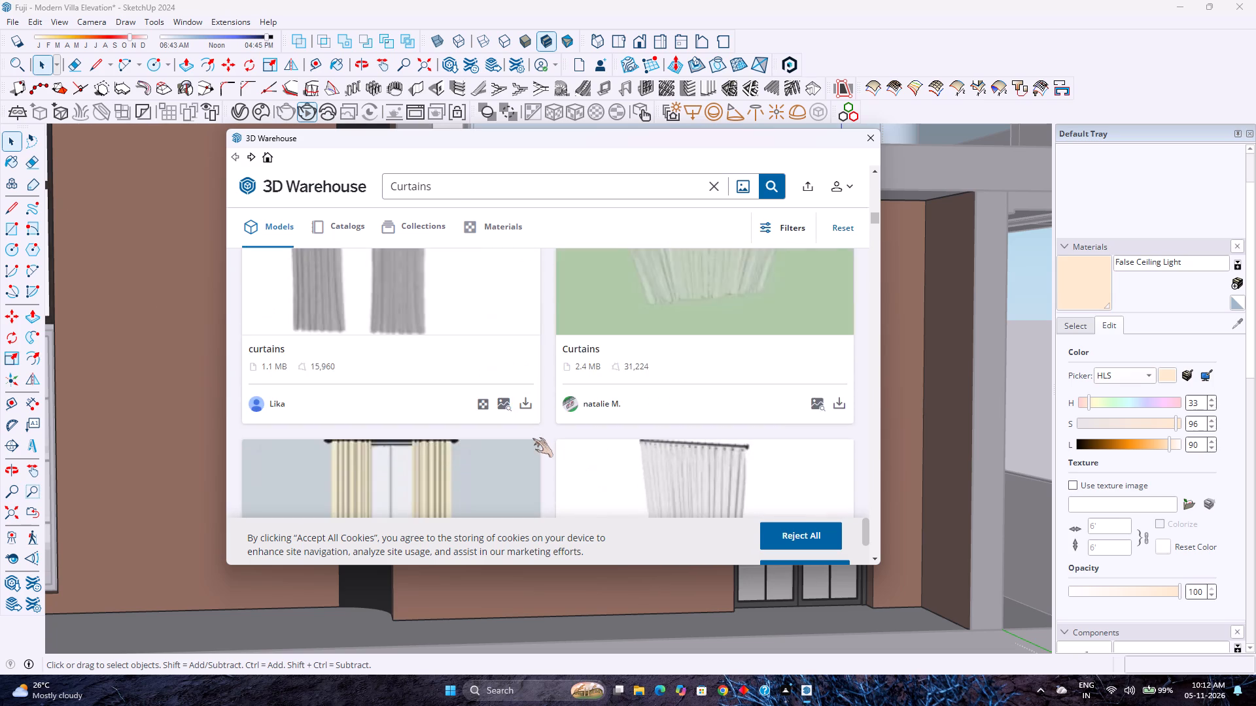
scroll(532, 438, "up", 2)
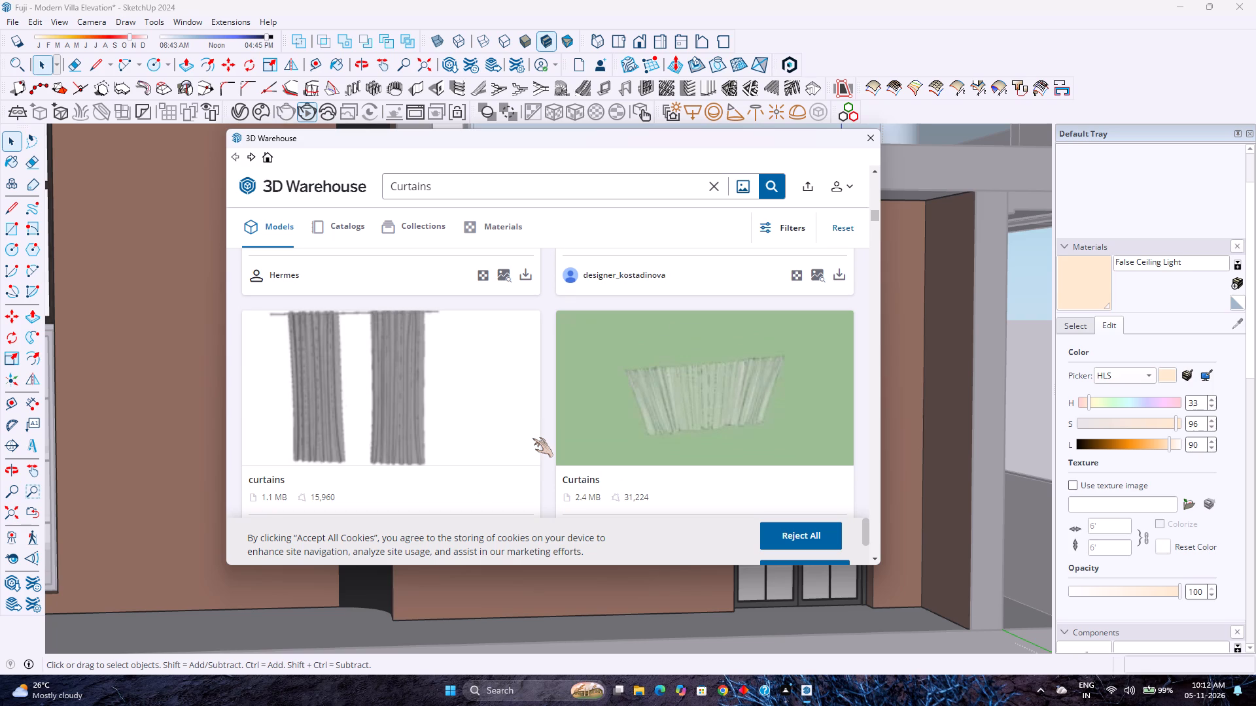
scroll(532, 438, "up", 11)
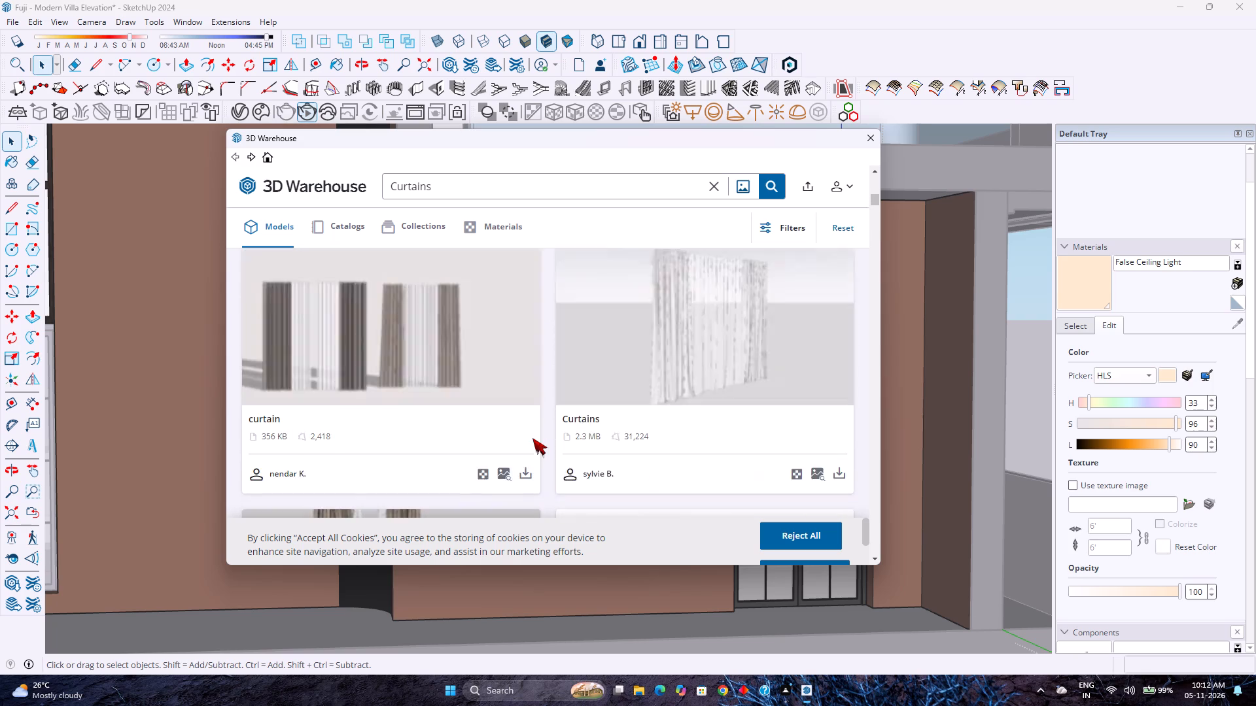
scroll(532, 438, "down", 3)
scroll(532, 438, "up", 9)
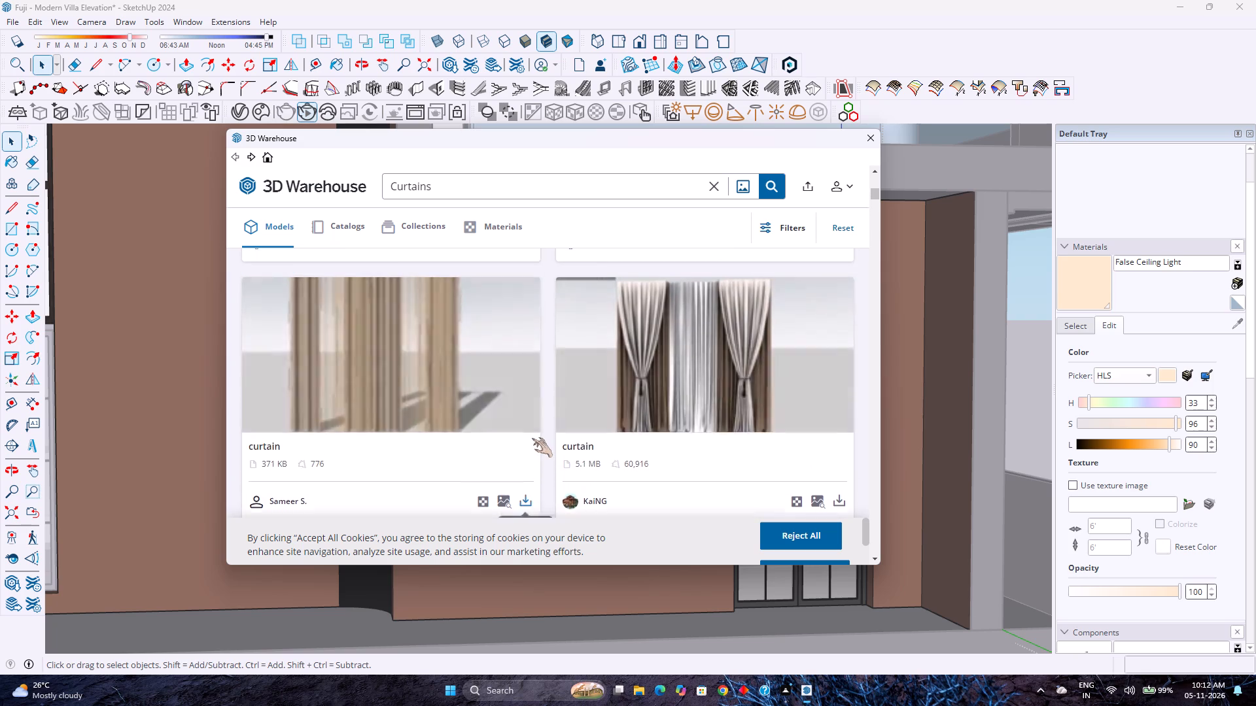
scroll(532, 438, "up", 3)
scroll(532, 438, "down", 2)
scroll(520, 469, "up", 1)
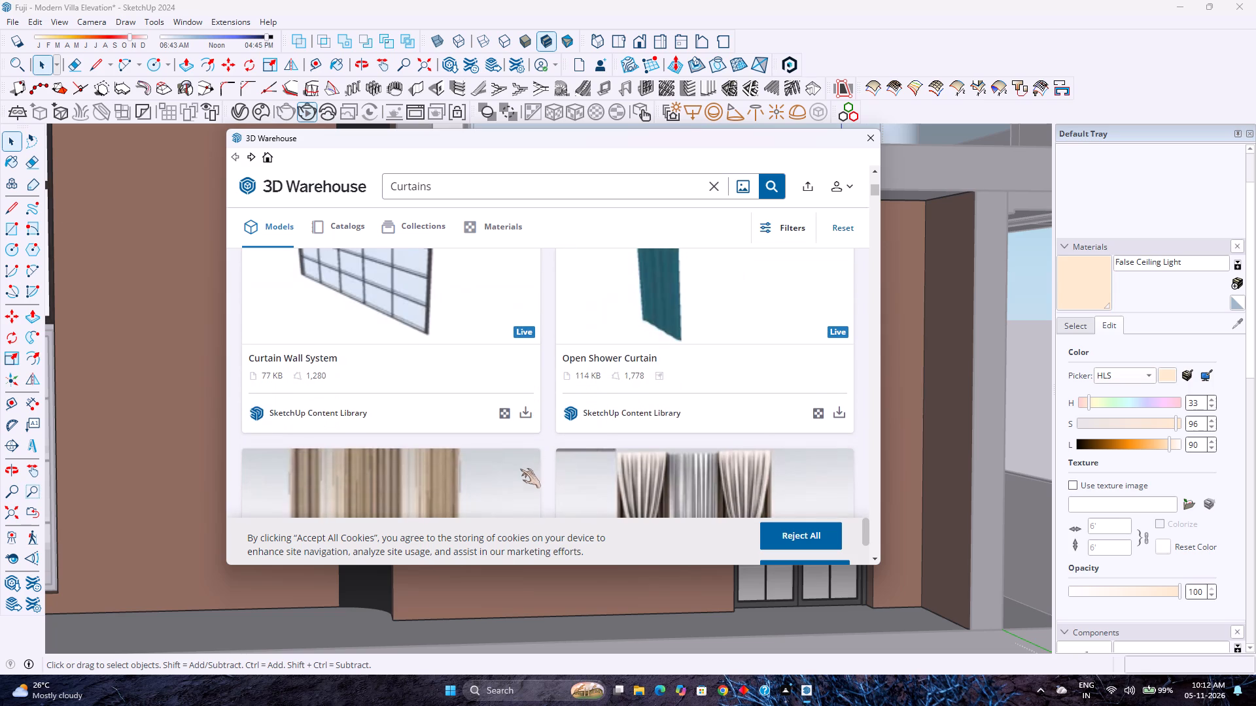
scroll(520, 469, "up", 6)
scroll(520, 469, "down", 4)
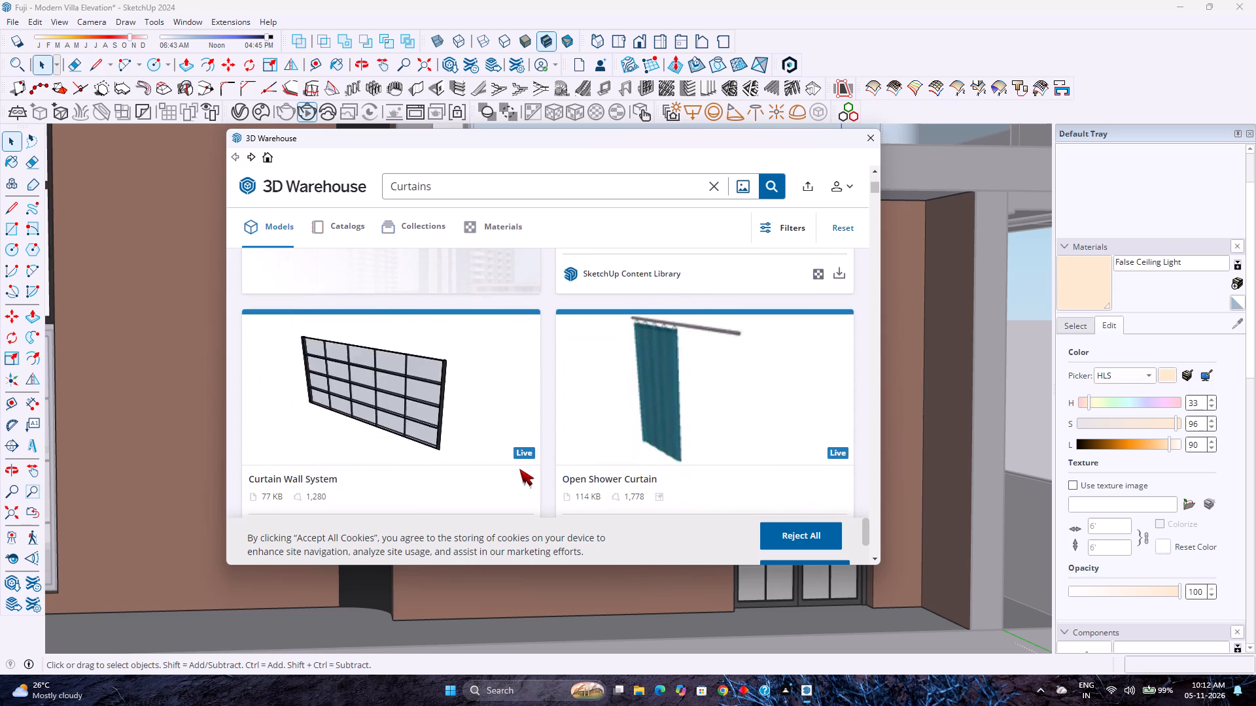
scroll(519, 469, "down", 2)
scroll(517, 469, "up", 5)
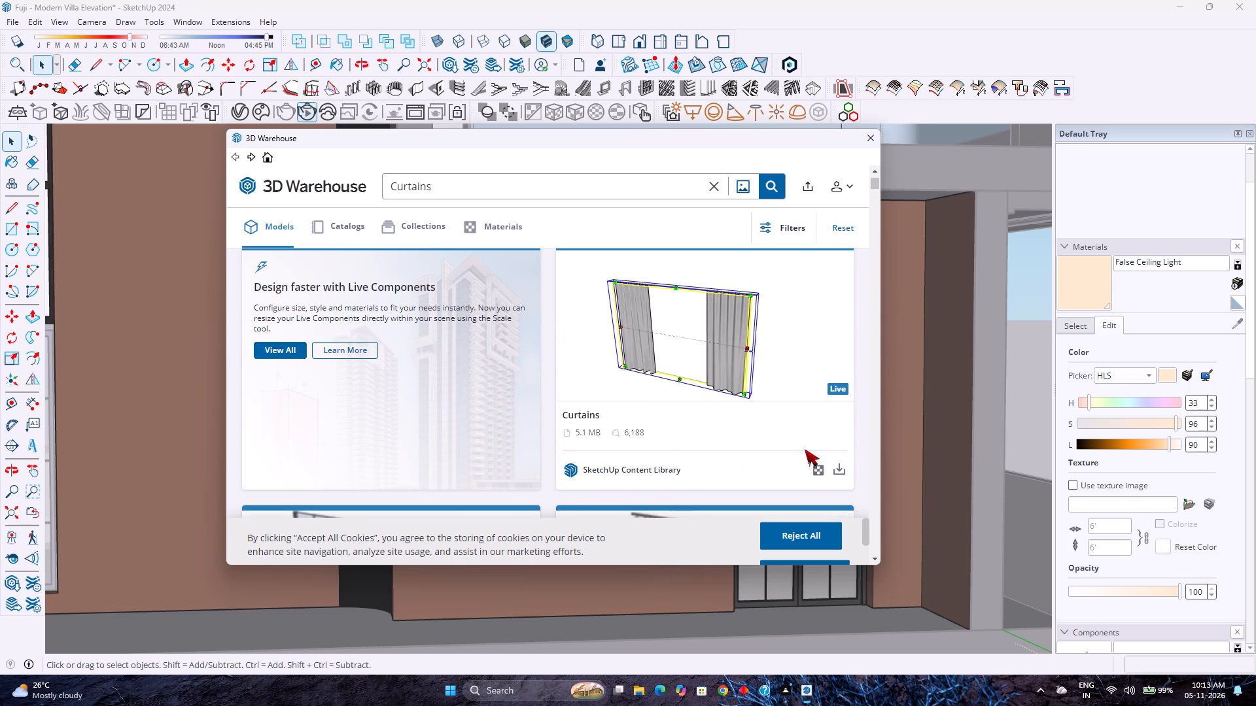
Re-examine the Curtains models that follow the Live Components for a set suited to the upper-floor window and glazed door.
scroll(654, 441, "down", 11)
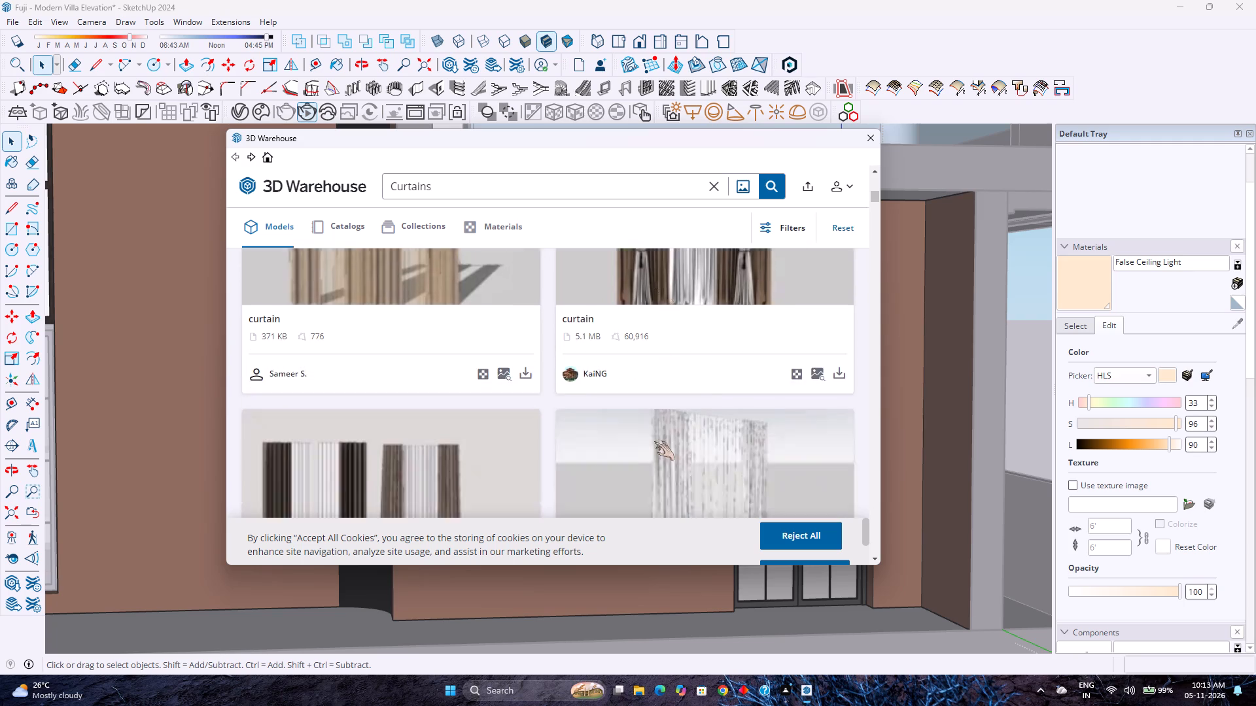
scroll(654, 441, "down", 1)
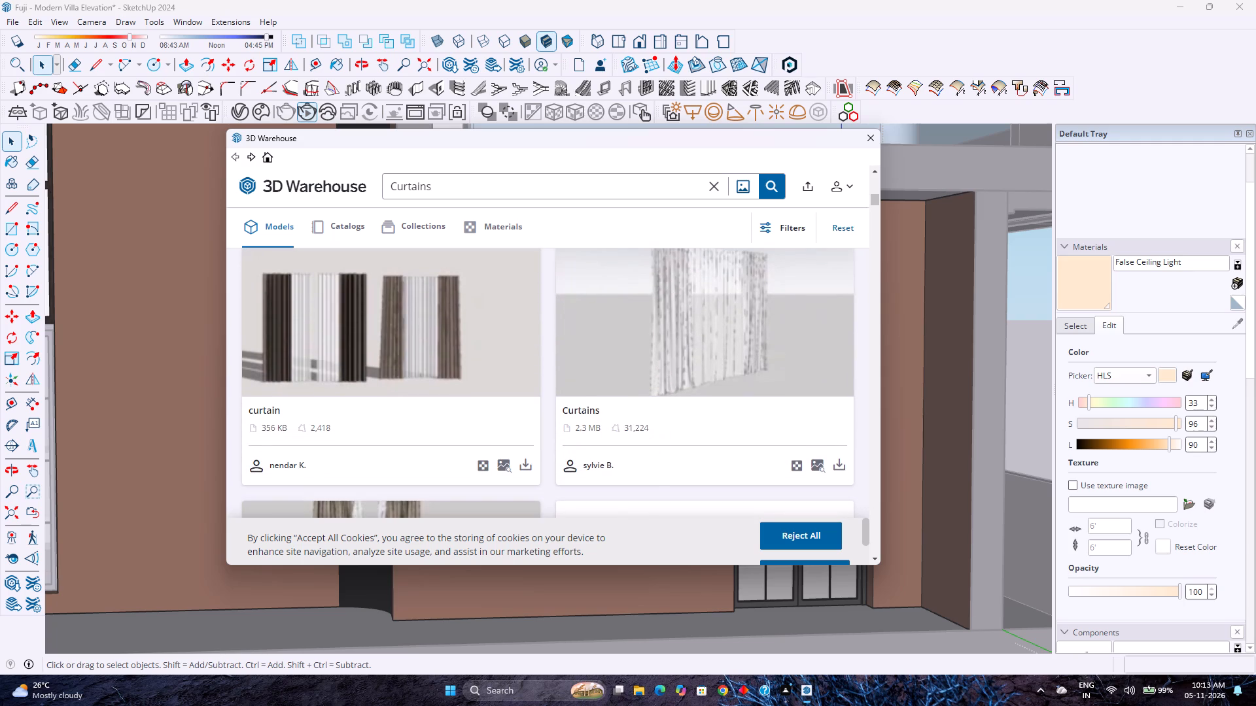
scroll(625, 433, "down", 1)
scroll(628, 429, "up", 1)
scroll(626, 428, "down", 5)
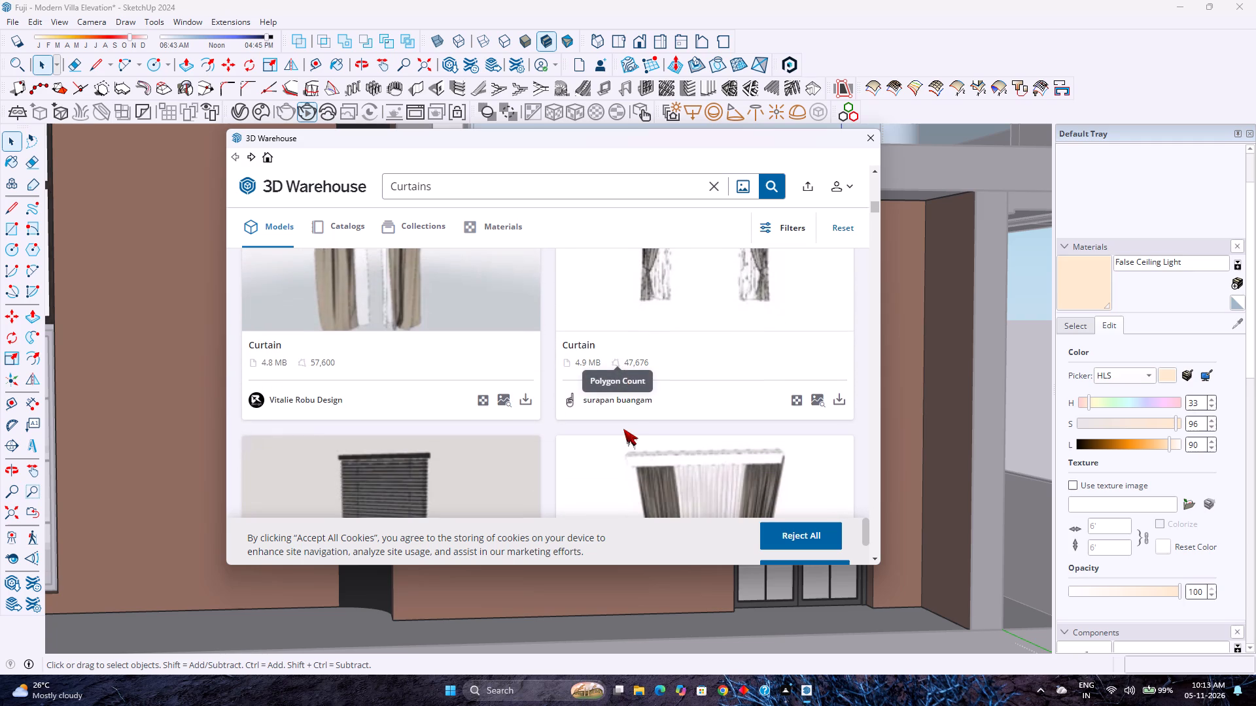
scroll(623, 429, "down", 1)
scroll(540, 450, "up", 1)
scroll(540, 450, "down", 5)
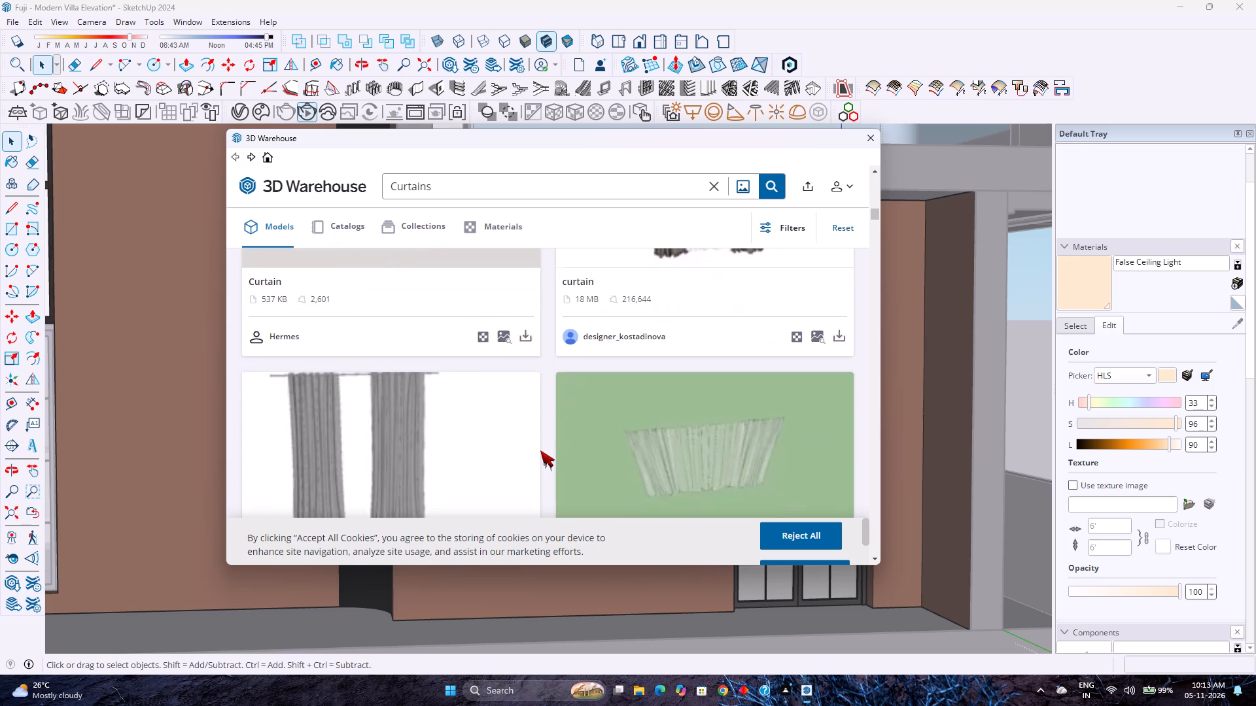
scroll(540, 450, "down", 6)
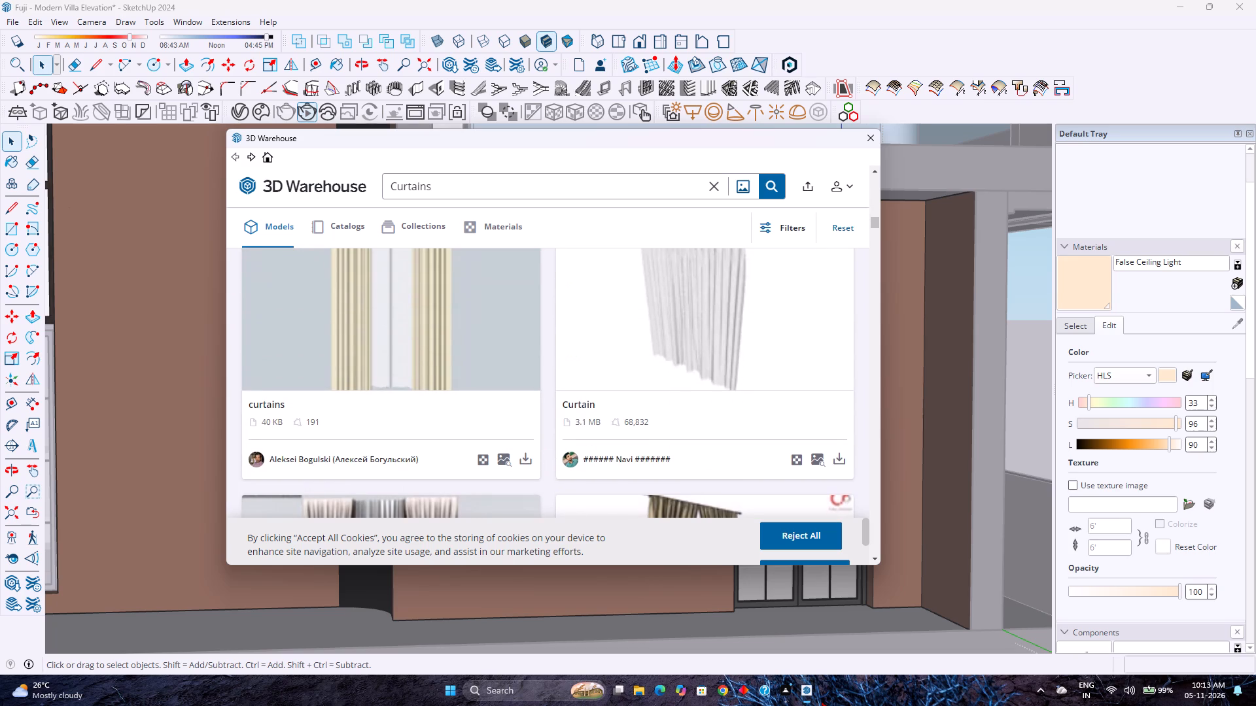
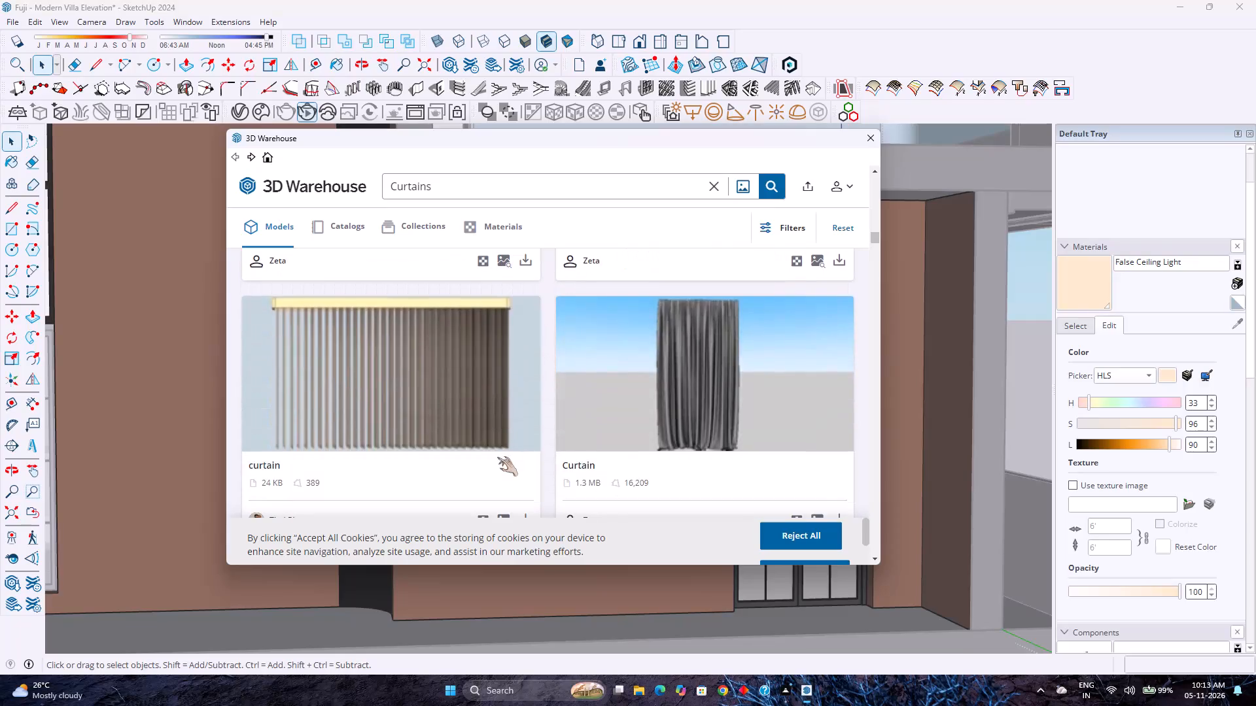
Continue examining the Curtains models, comparing draped and straight sets for the upper-floor window and glazed double door.
scroll(497, 460, "down", 11)
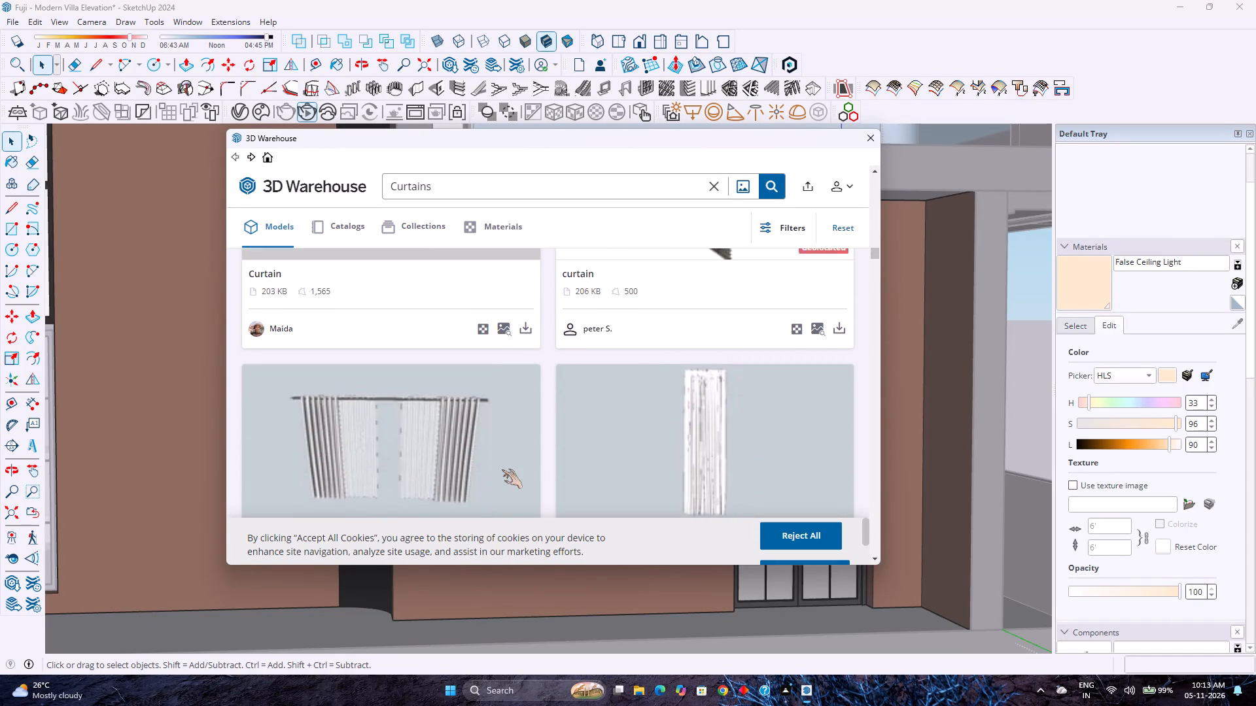
scroll(499, 465, "down", 5)
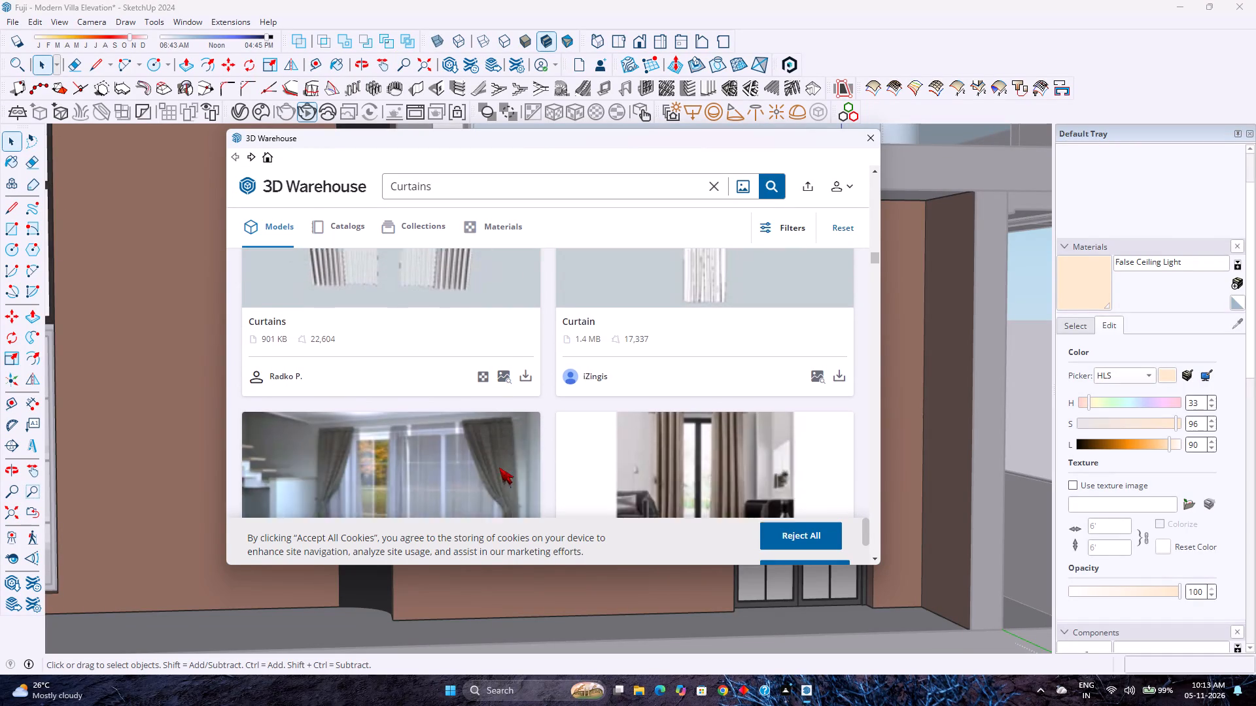
scroll(512, 463, "down", 2)
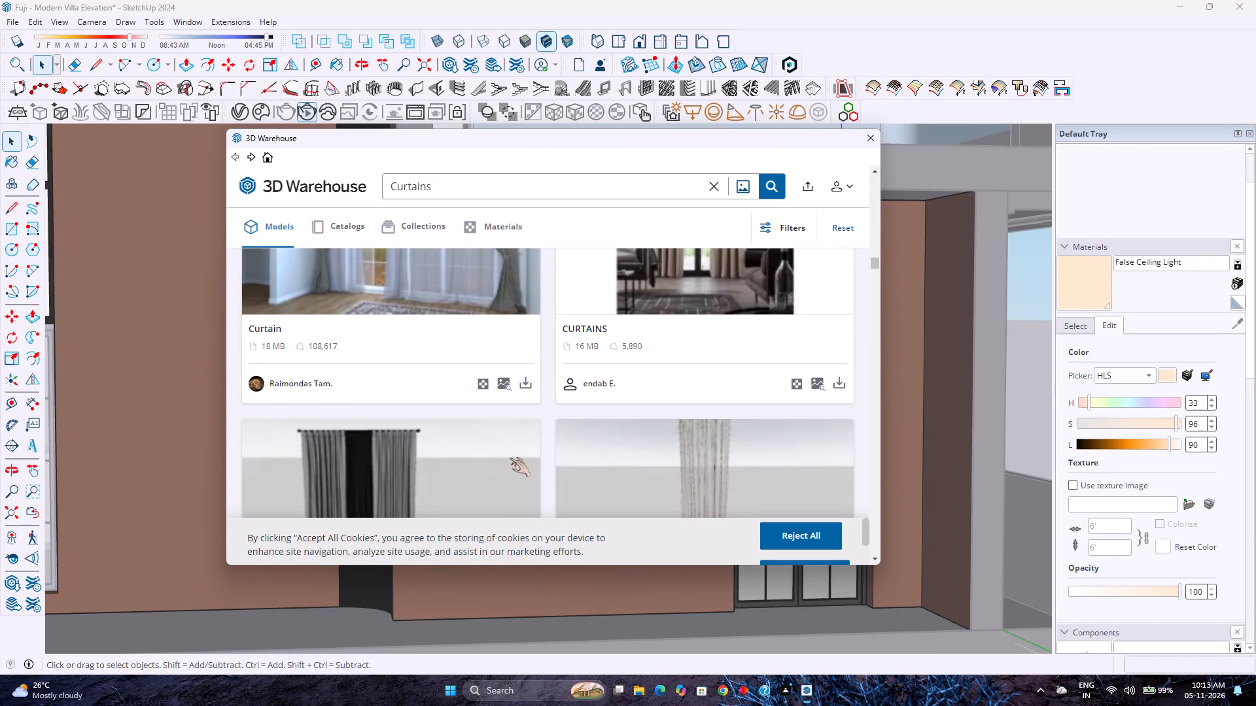
scroll(510, 458, "down", 7)
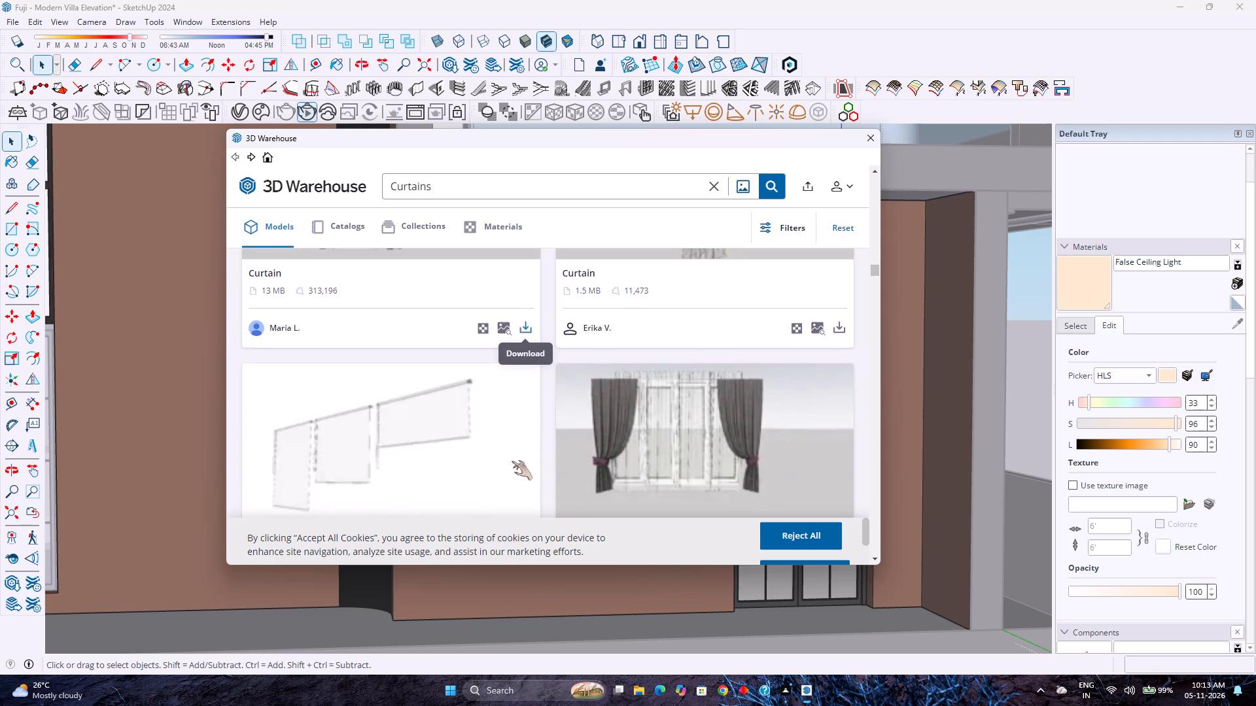
scroll(515, 477, "down", 9)
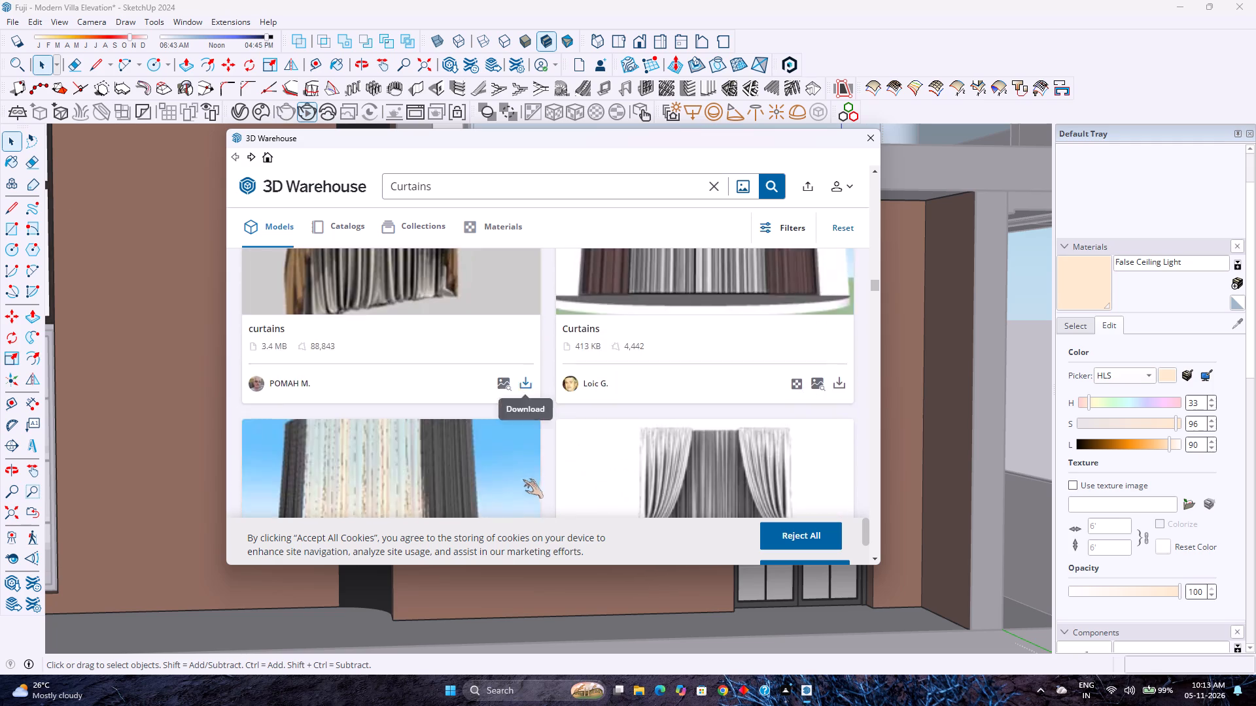
scroll(519, 467, "down", 6)
scroll(517, 461, "up", 4)
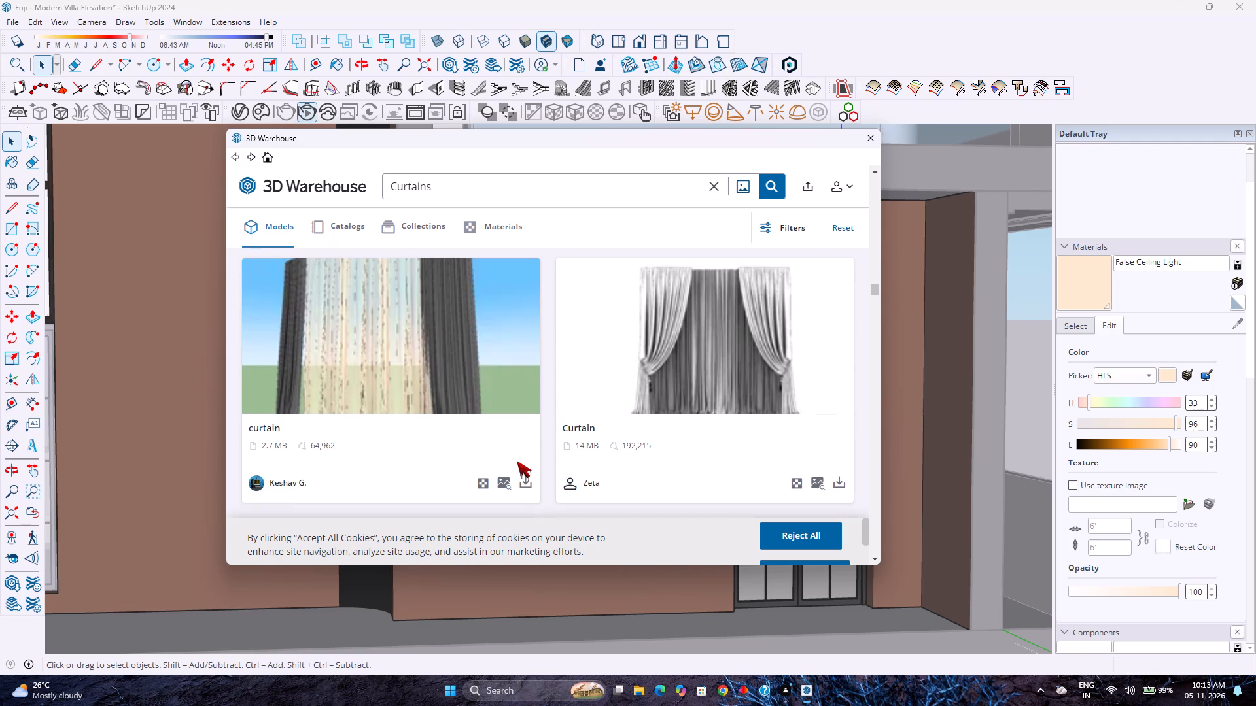
scroll(521, 475, "up", 1)
scroll(521, 475, "down", 7)
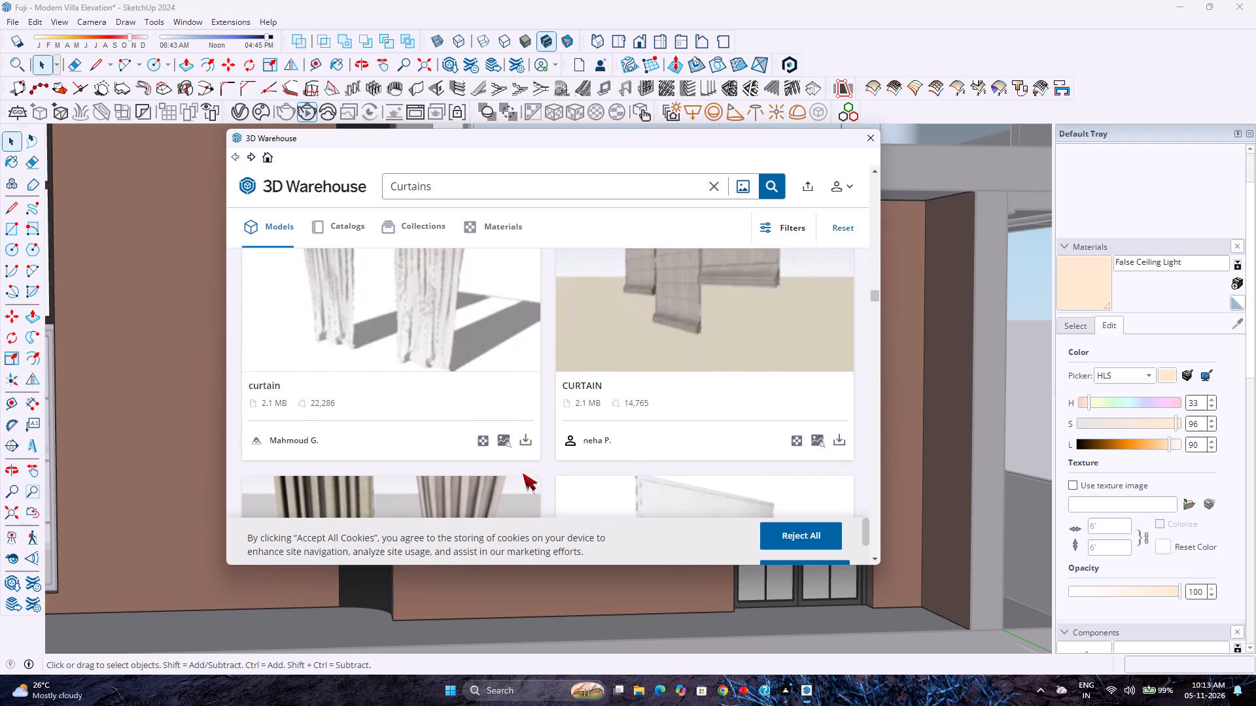
Examine the further Curtains models for a full-length set with side drapes and sheer fabric suited to the glazed door.
scroll(523, 473, "down", 7)
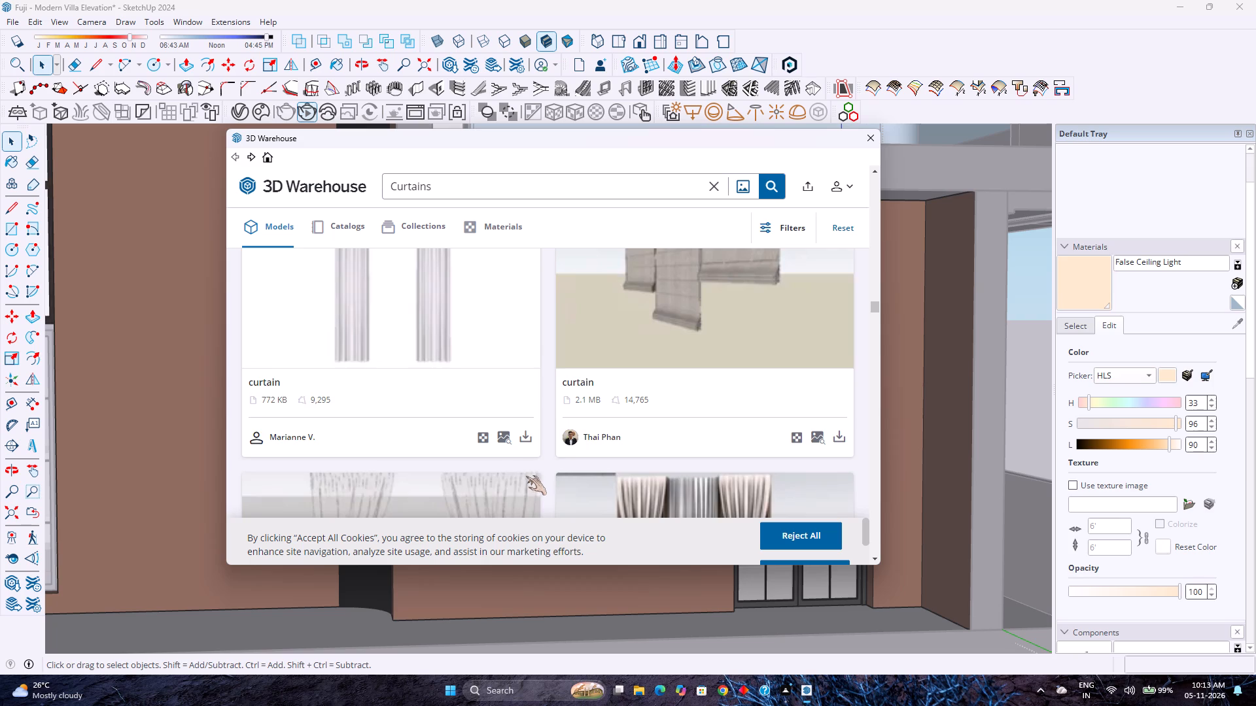
scroll(525, 476, "up", 1)
scroll(525, 476, "down", 5)
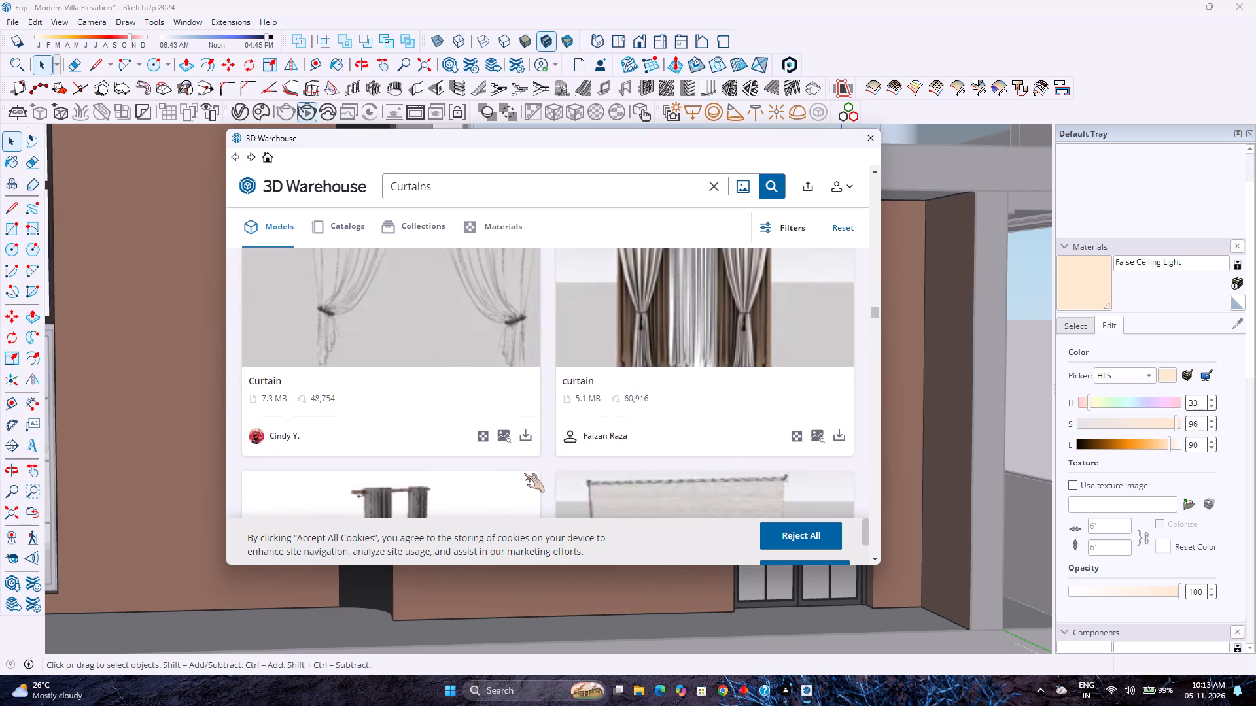
scroll(524, 473, "up", 2)
scroll(524, 473, "down", 9)
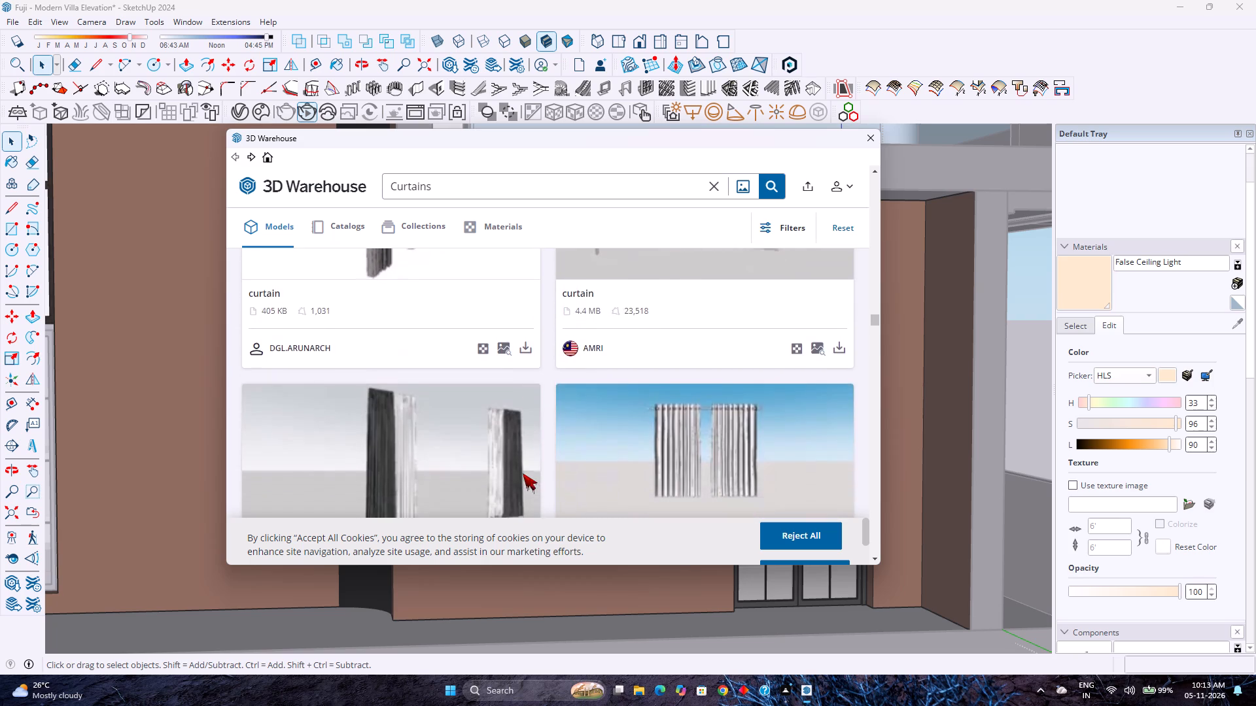
scroll(523, 473, "down", 9)
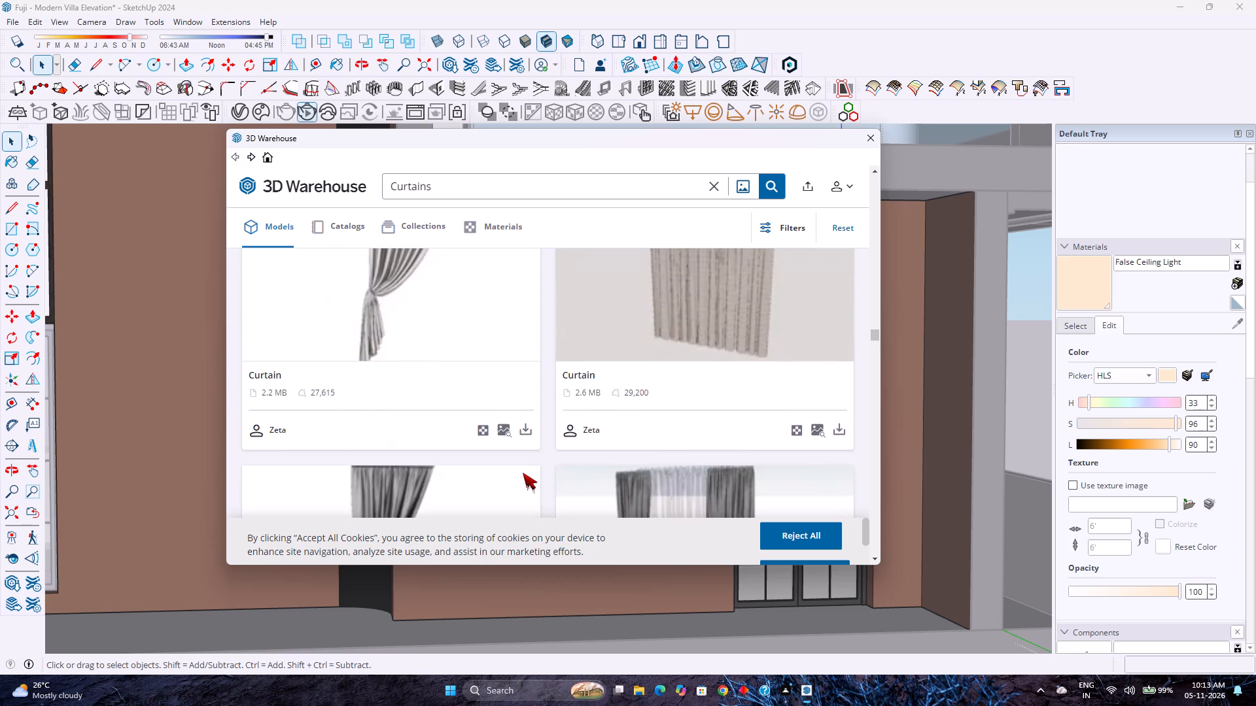
scroll(523, 473, "down", 5)
Download the 5.8 MB curtain model with grey side drapes and a white sheer, and place it before the upper-floor window and door.
scroll(519, 465, "up", 1)
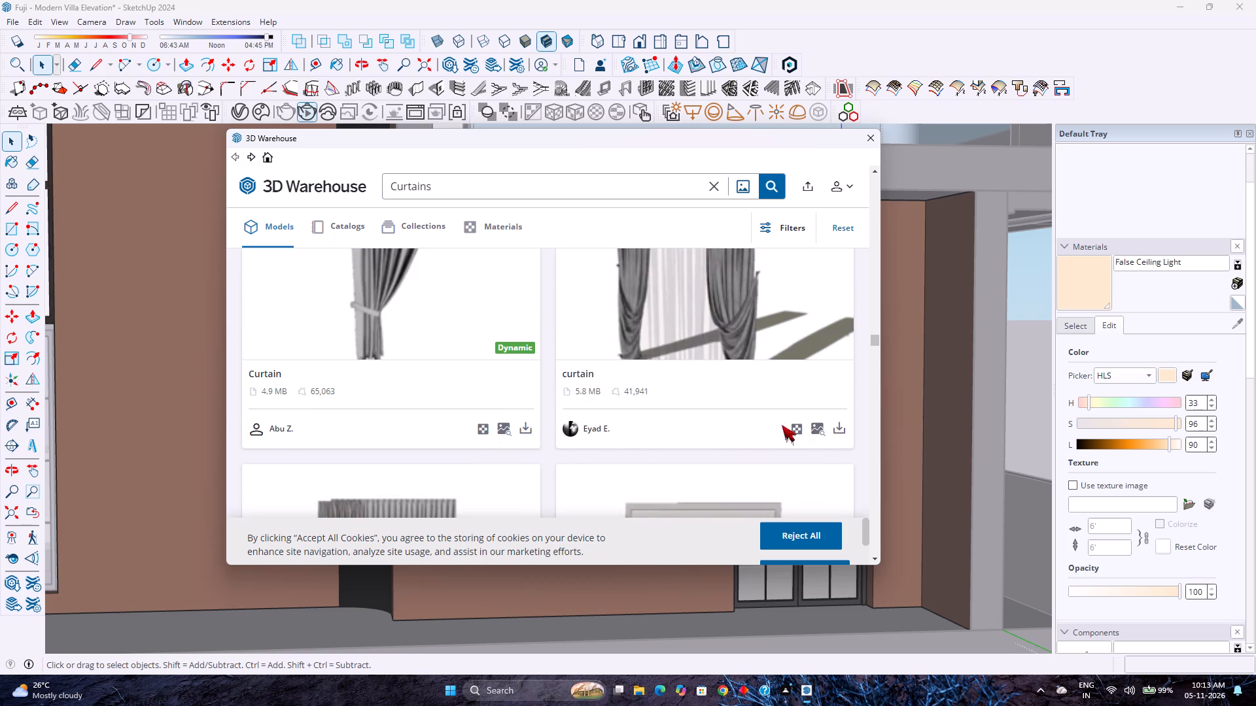
scroll(584, 430, "down", 2)
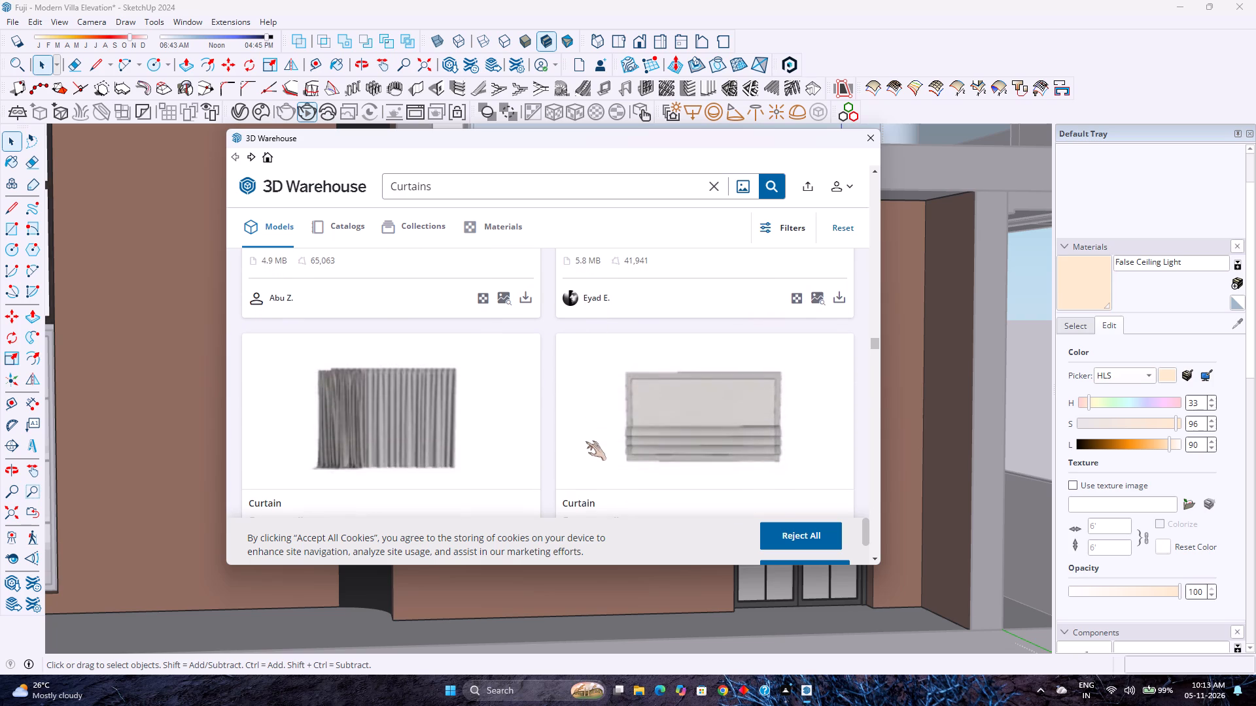
scroll(585, 441, "up", 1)
scroll(796, 416, "up", 2)
scroll(809, 438, "down", 1)
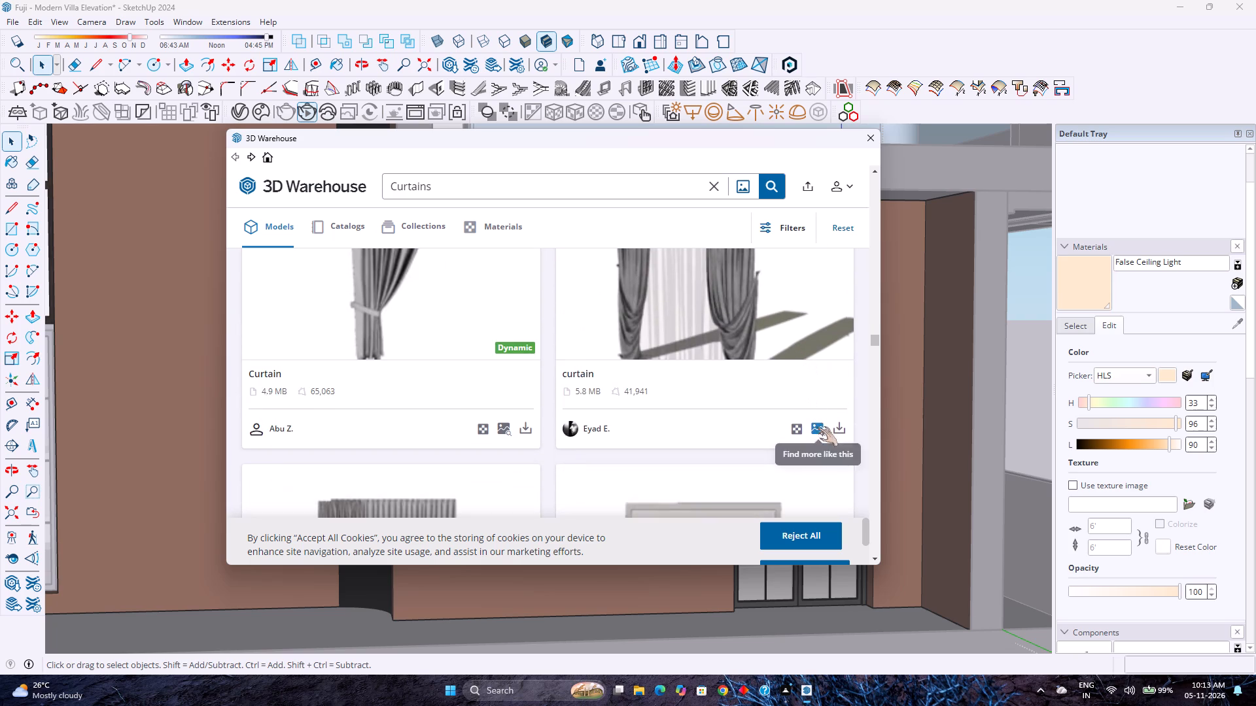
left_click(830, 422)
left_click(526, 367)
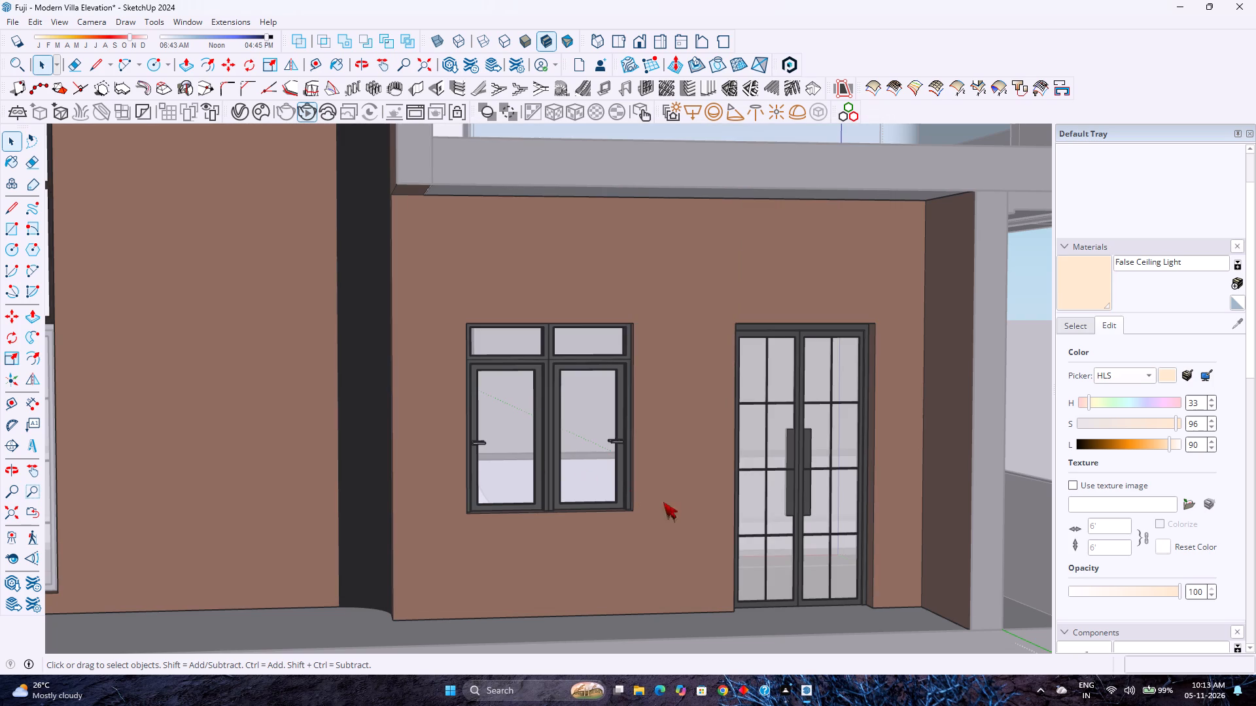
scroll(703, 507, "down", 6)
scroll(698, 507, "up", 2)
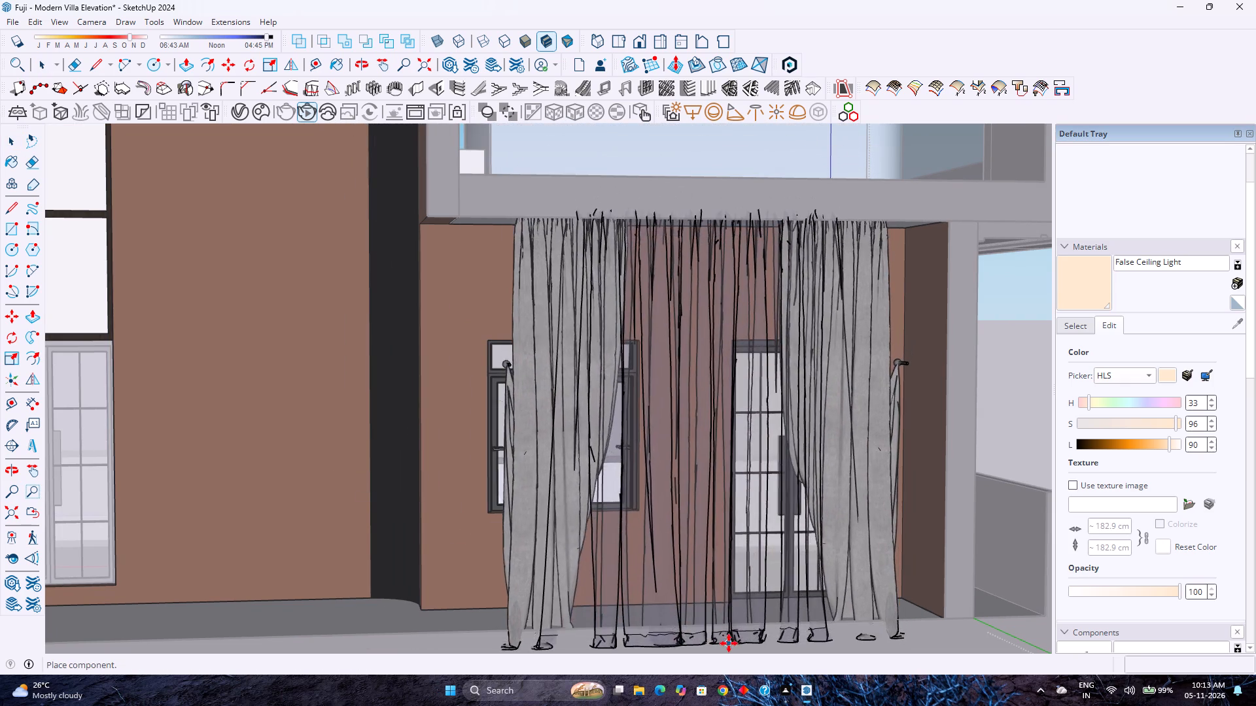
left_click(744, 641)
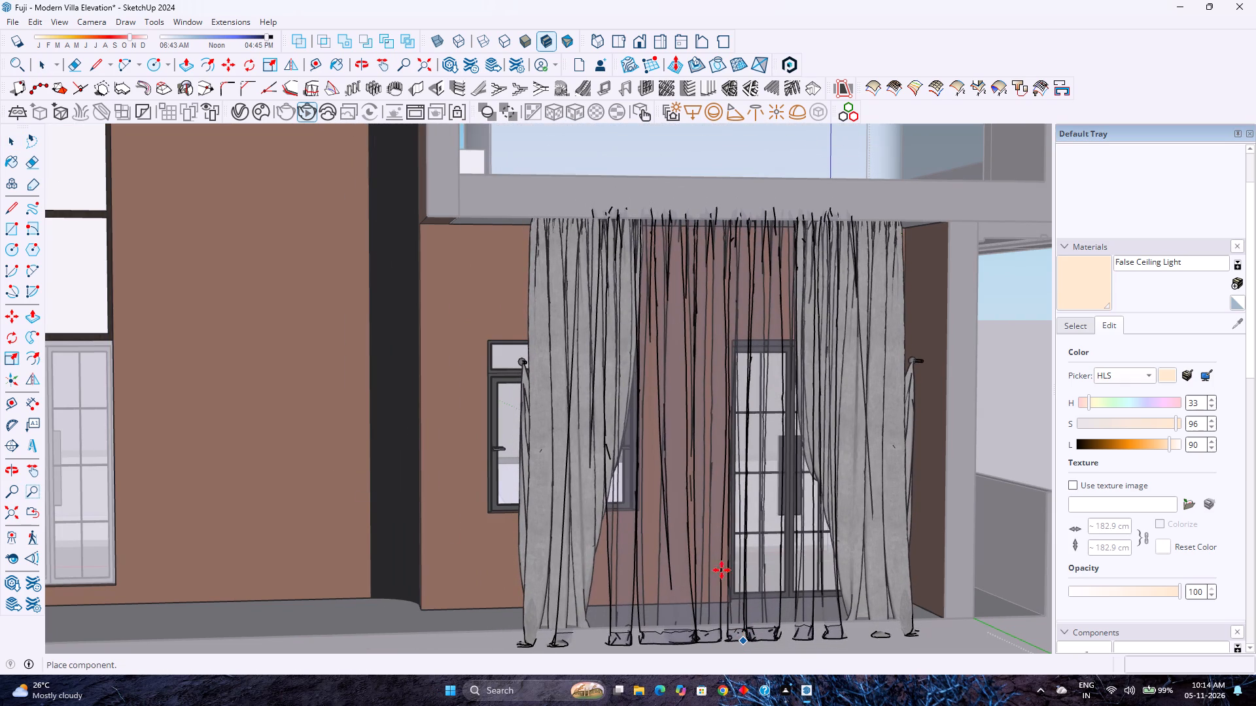
Move the placed curtain straight down 2' 4 7/8" so its top sits just above the window and door heads.
scroll(705, 518, "down", 3)
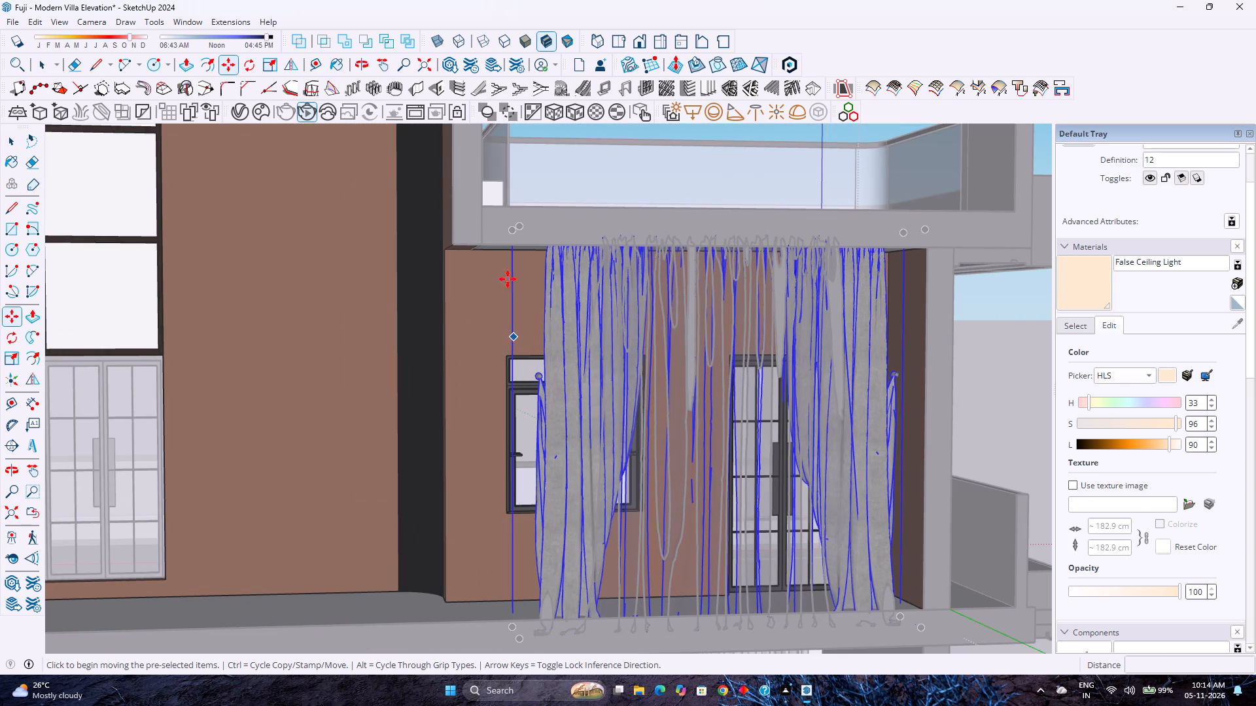
left_click(518, 226)
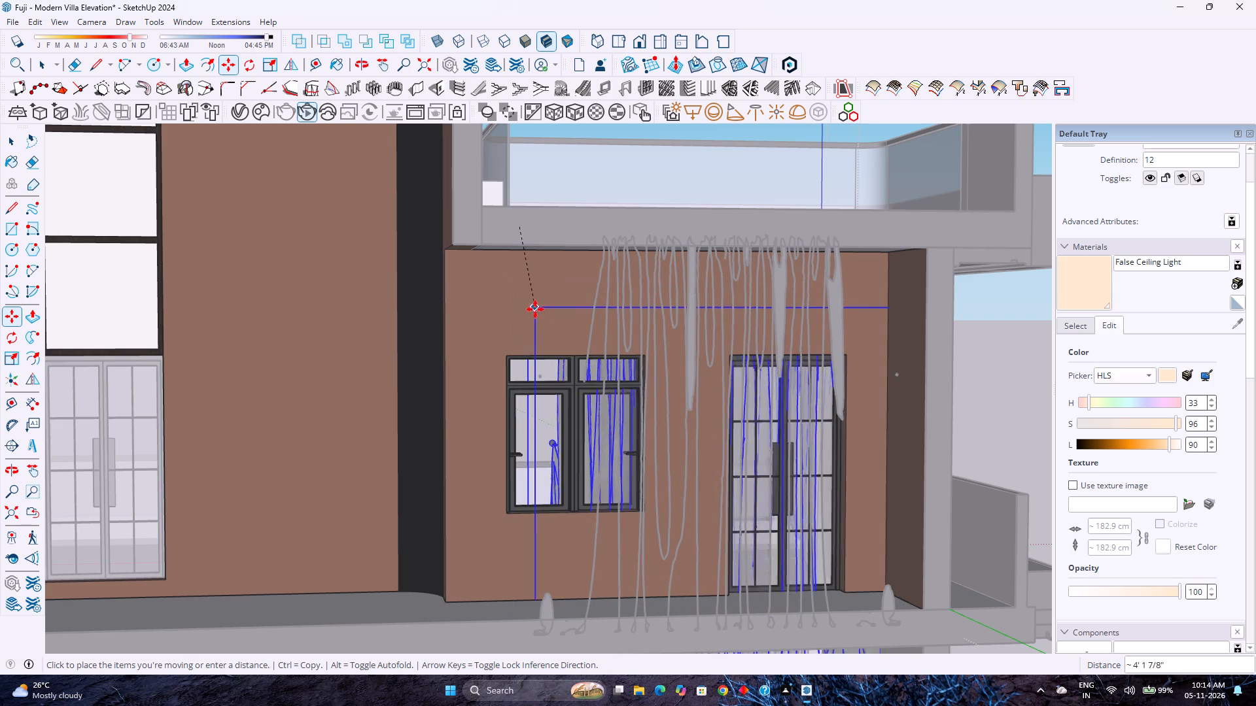
left_click(519, 319)
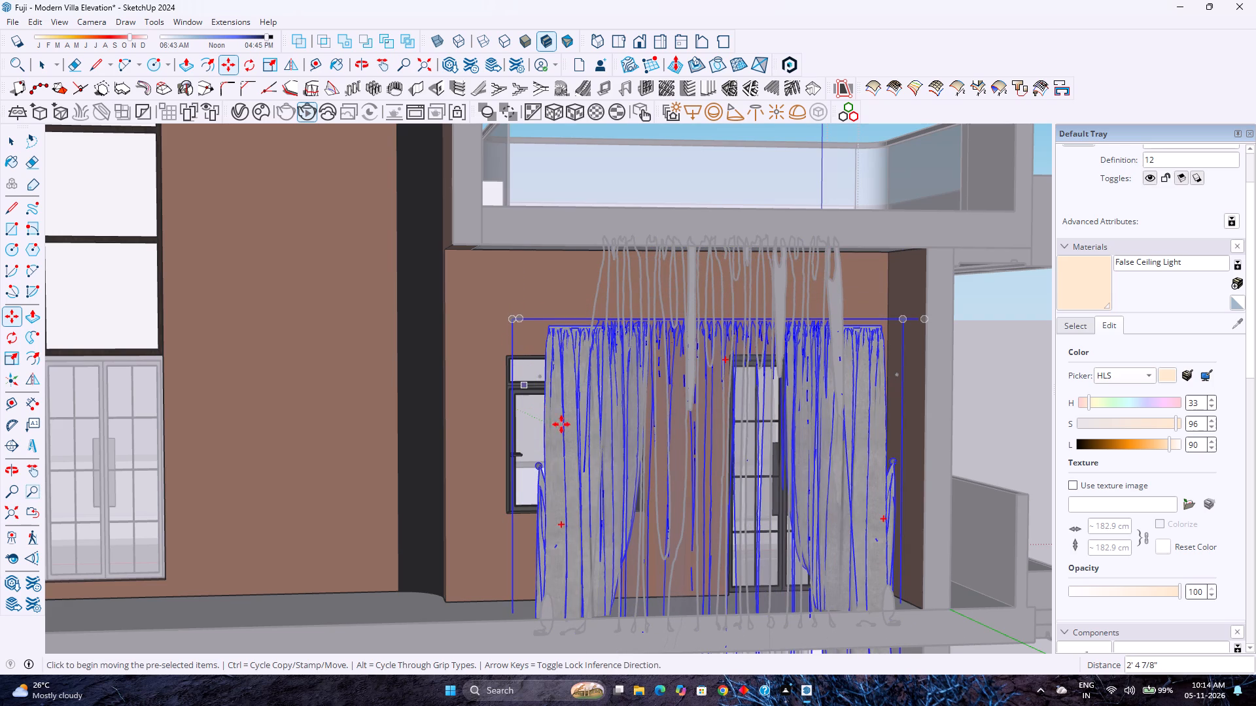
Scale the curtain's height from its lower edge to 0.70 so it ends near the upper floor's level.
middle_click_drag(637, 446, 843, 477)
scroll(720, 403, "up", 2)
middle_click_drag(713, 402, 590, 419)
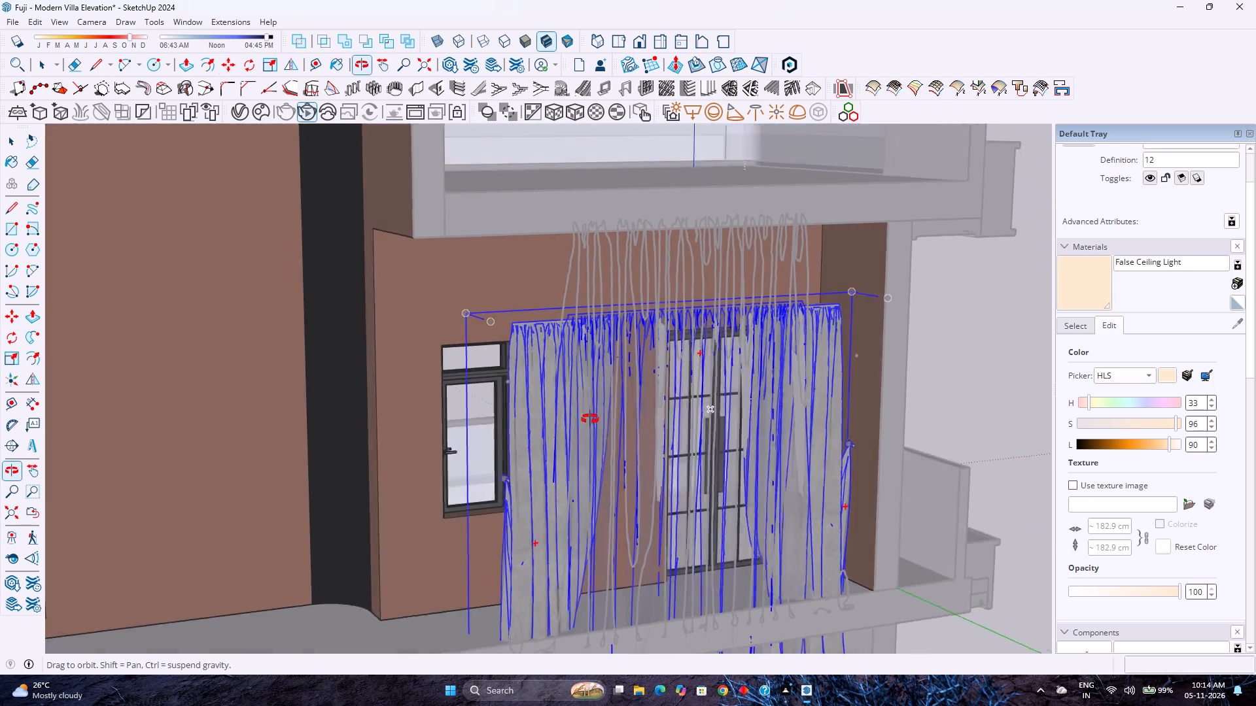
middle_click_drag(590, 419, 500, 446)
key("space")
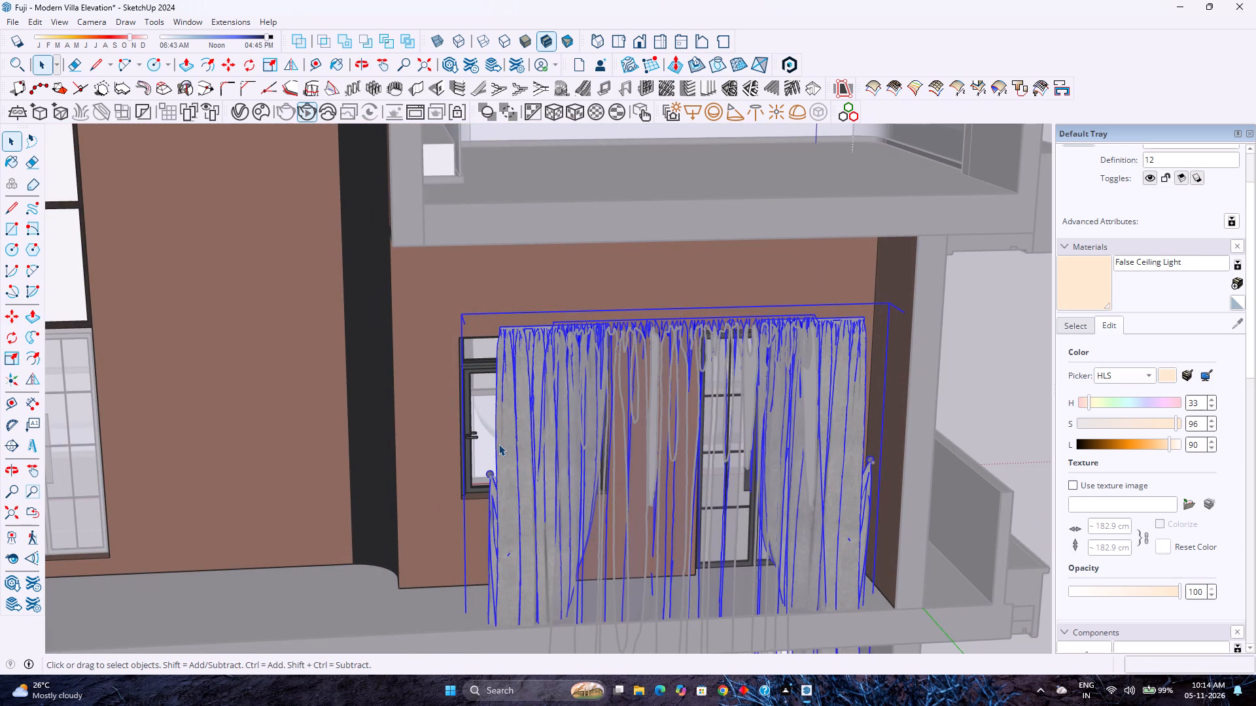
scroll(498, 443, "down", 3)
middle_click_drag(498, 443, 593, 421)
scroll(622, 426, "up", 2)
key("s")
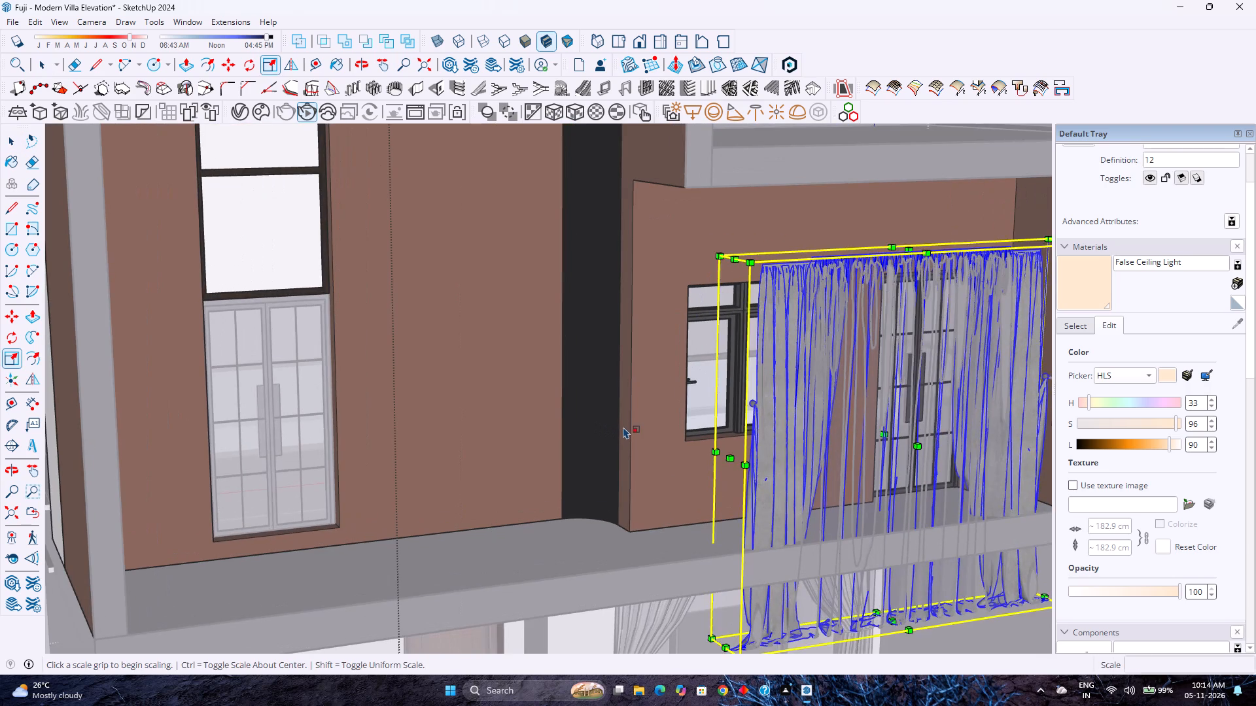
scroll(625, 427, "down", 3)
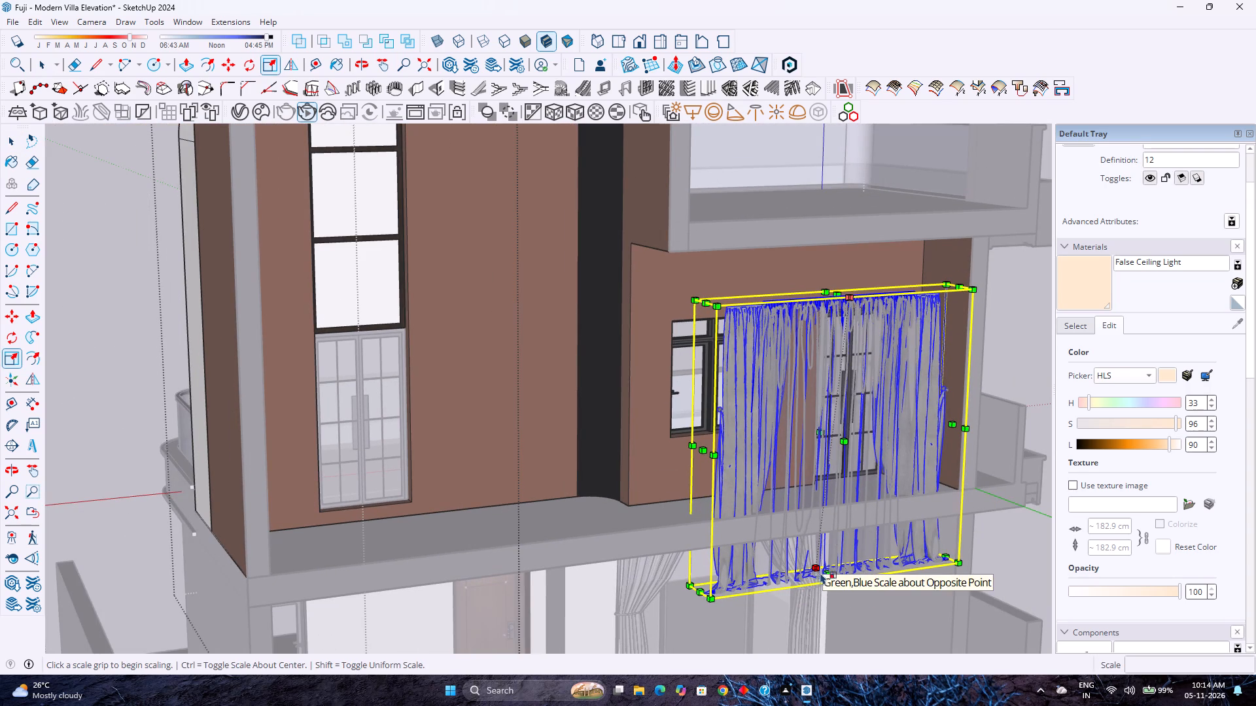
left_click(827, 573)
left_click(812, 492)
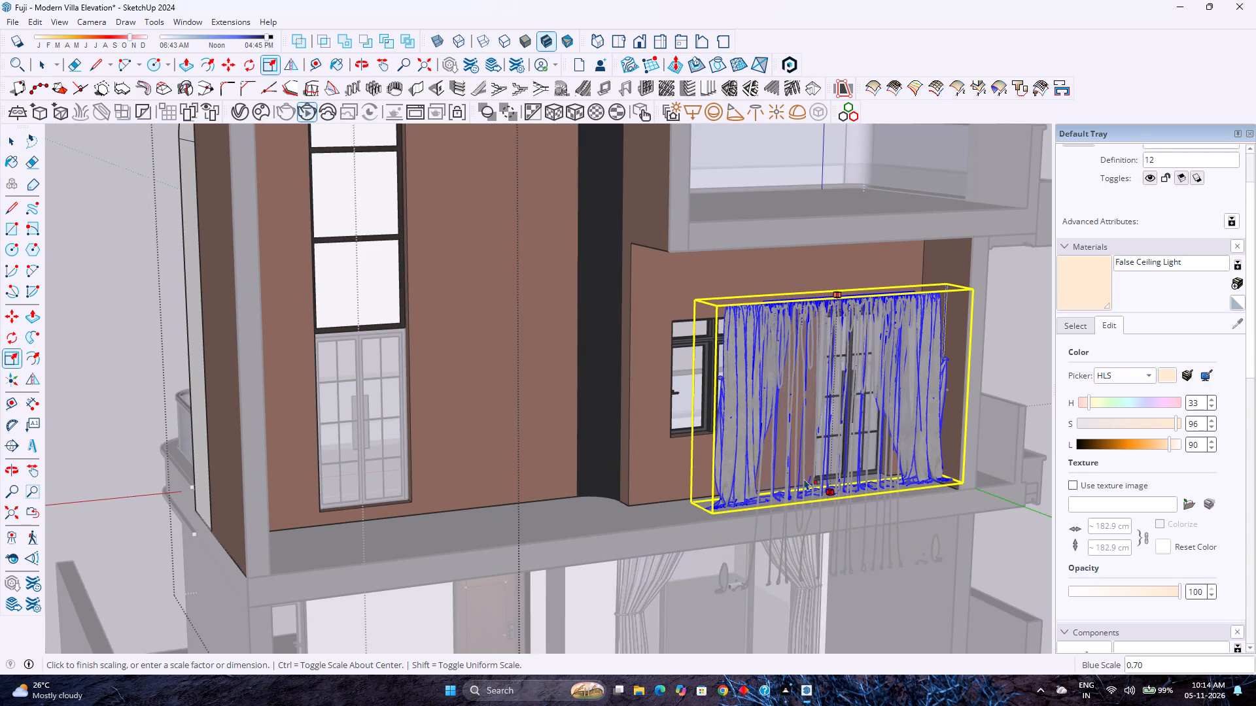
Narrow the curtain from its window side with a 0.65 red-axis scale, then reduce its width further to suit the glazed door.
scroll(797, 432, "up", 2)
left_click(679, 403)
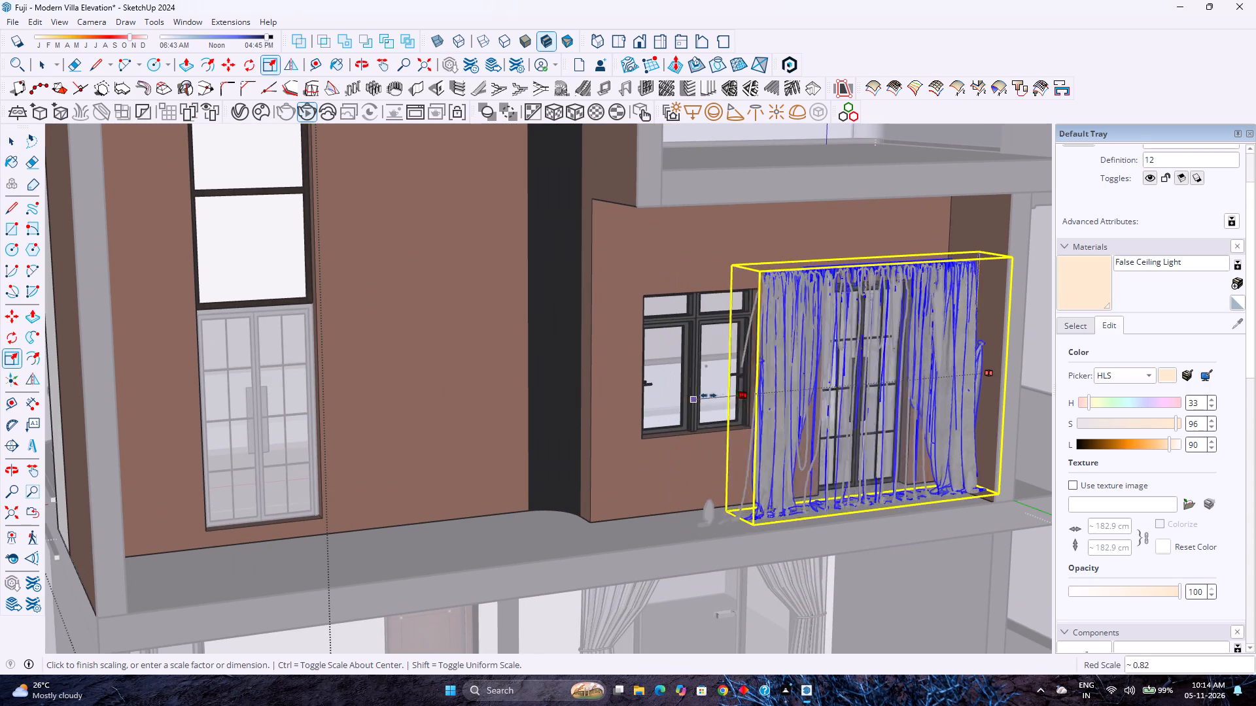
left_click(794, 382)
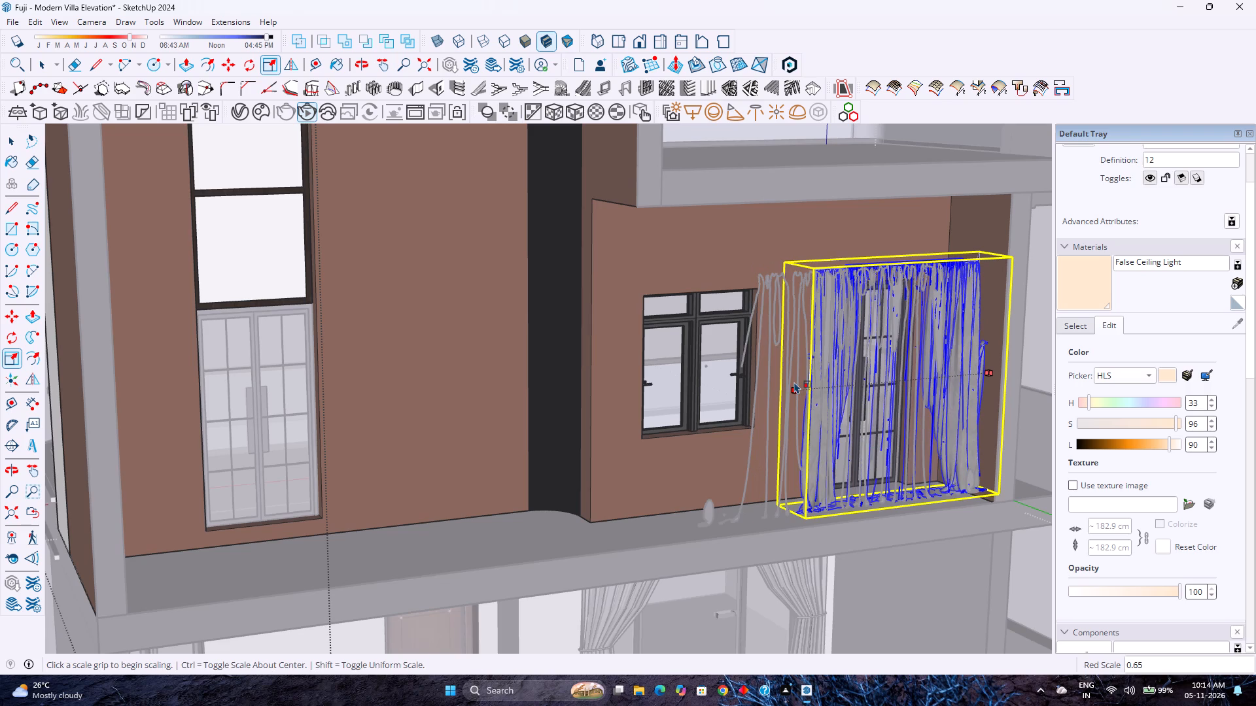
scroll(855, 452, "down", 2)
middle_click_drag(855, 452, 738, 456)
scroll(687, 456, "up", 3)
middle_click_drag(553, 467, 672, 522)
middle_click(672, 522)
scroll(831, 554, "up", 4)
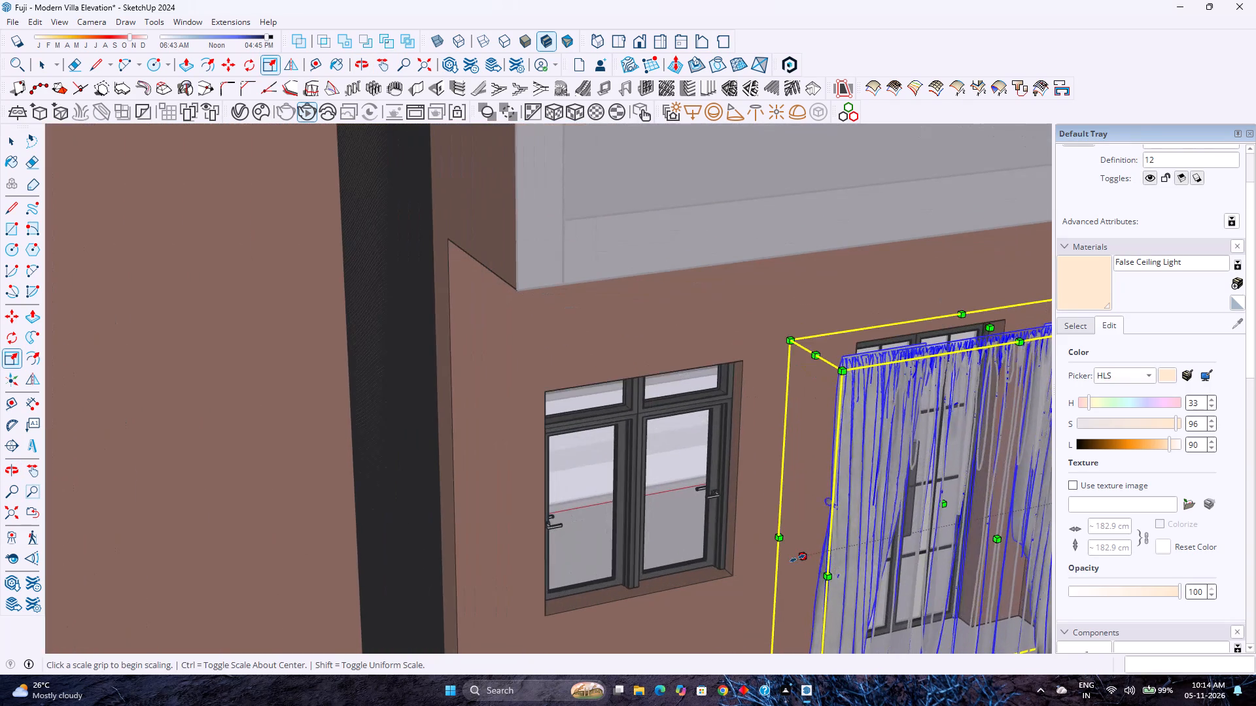
left_click(797, 558)
left_click(871, 541)
Move the curtain back 1' 7 1/2" toward the wall in front of the glazed double door and deselect it.
scroll(849, 535, "down", 7)
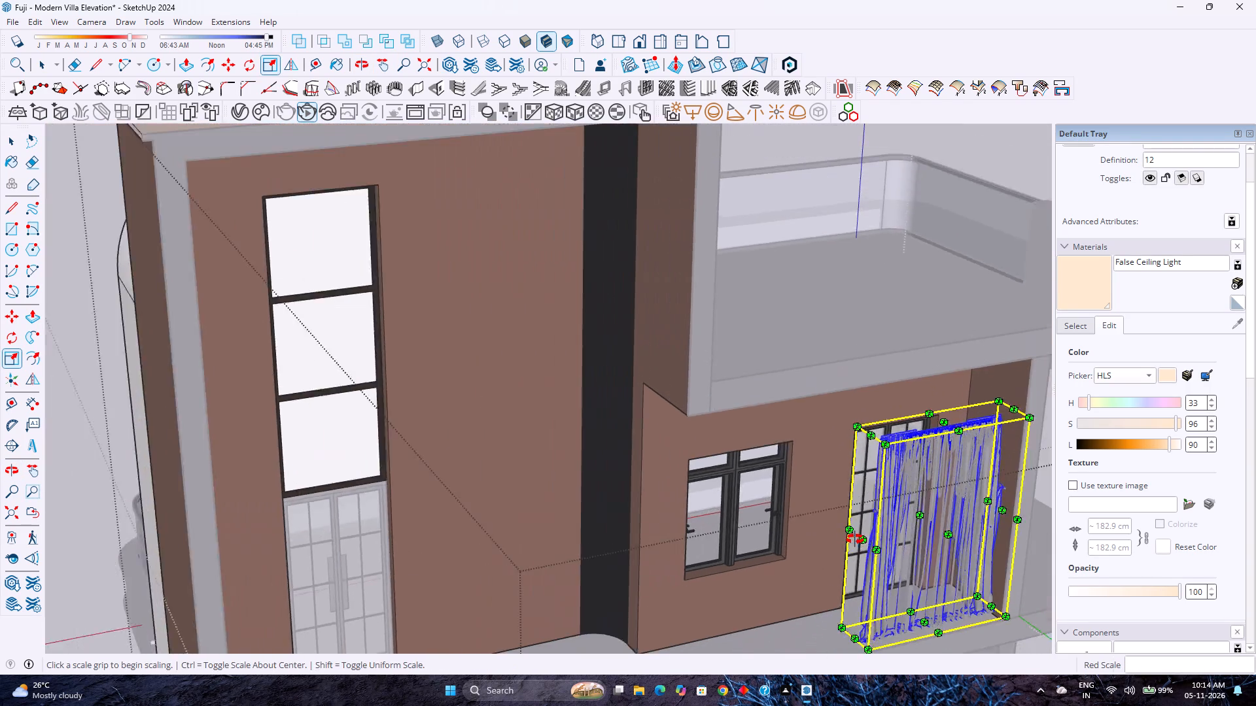
middle_click_drag(855, 539, 709, 490)
middle_click(709, 490)
key("m")
scroll(595, 410, "up", 2)
middle_click_drag(605, 411, 643, 436)
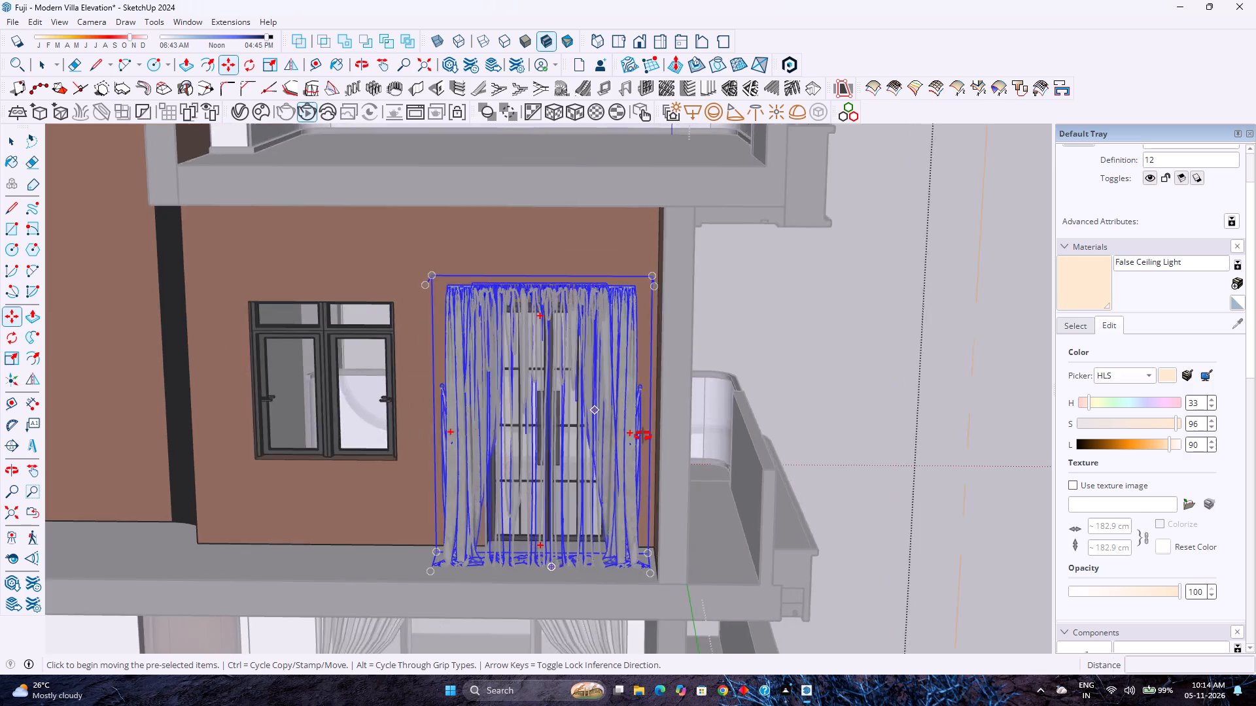
middle_click_drag(643, 436, 703, 472)
scroll(851, 452, "up", 5)
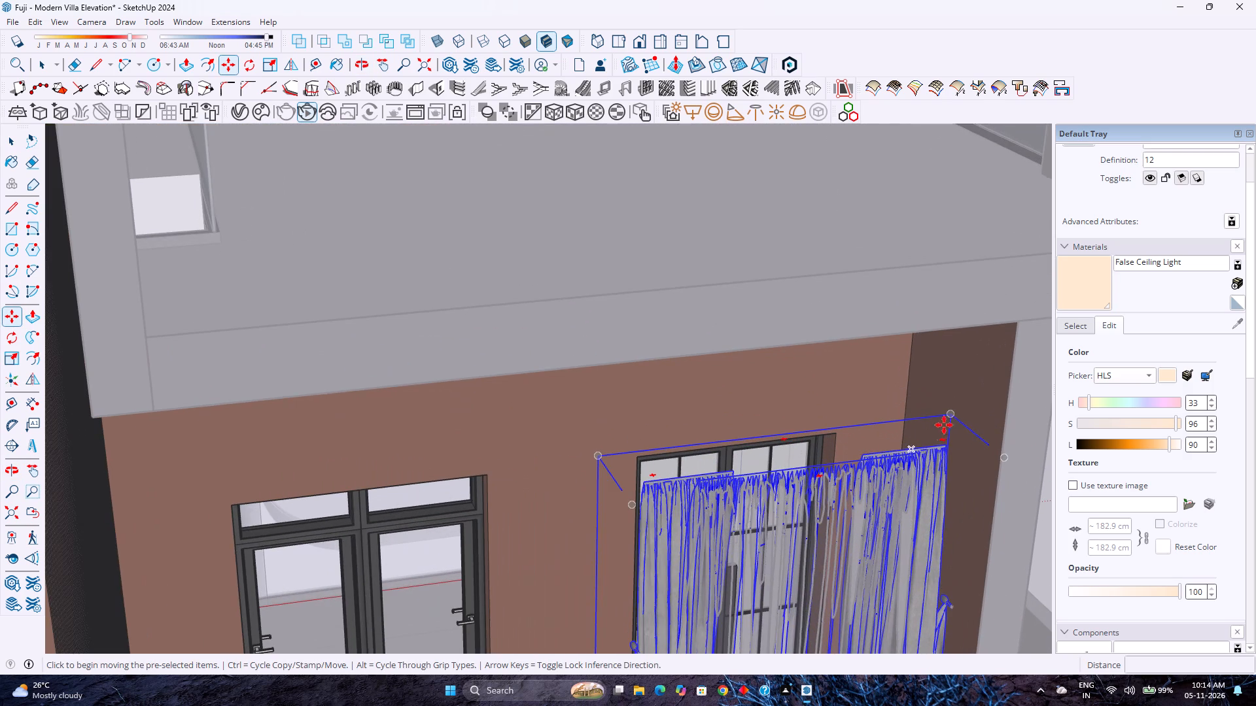
left_click(952, 411)
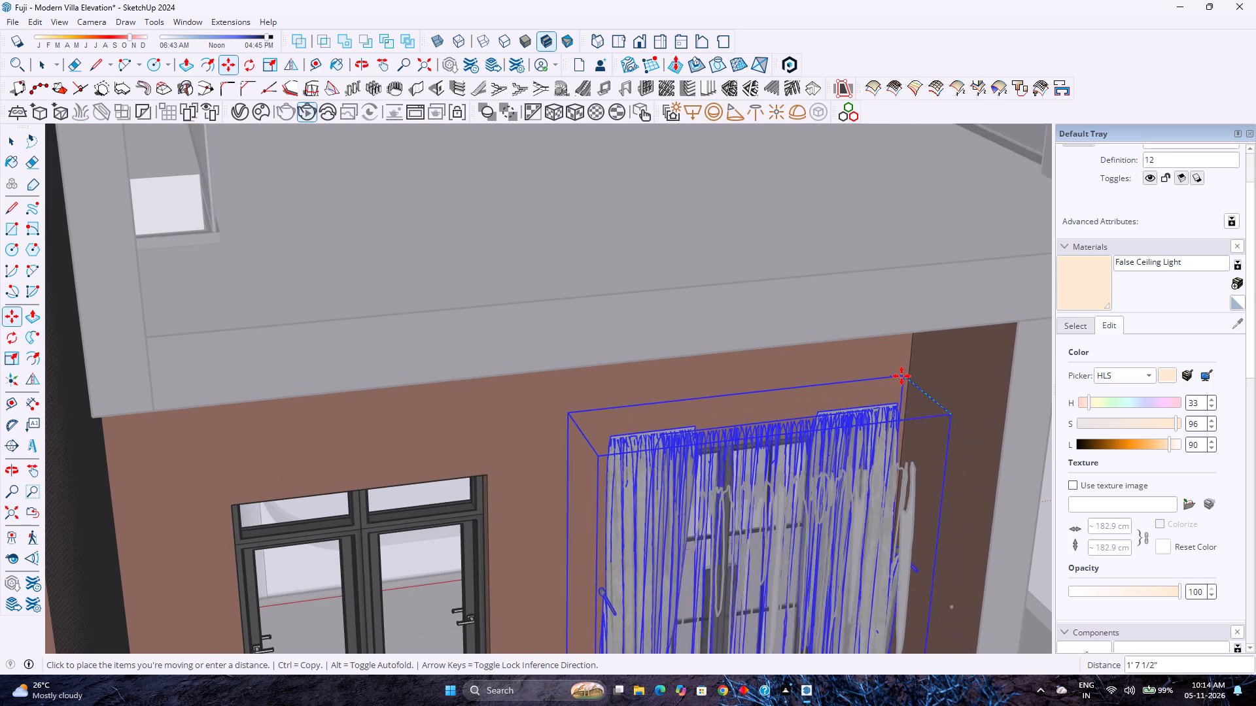
left_click(901, 375)
scroll(892, 477, "down", 1)
middle_click_drag(890, 477, 799, 443)
middle_click(799, 443)
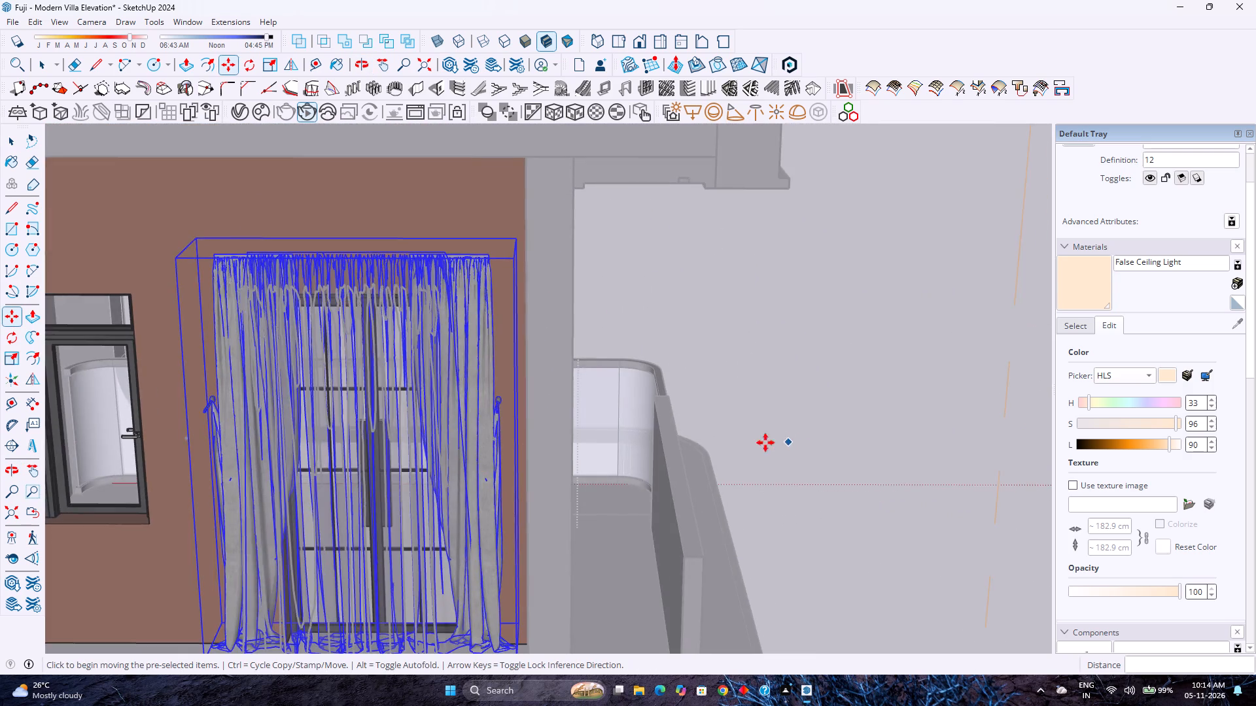
scroll(692, 443, "up", 2)
middle_click_drag(597, 446, 831, 492, "shift")
key("space")
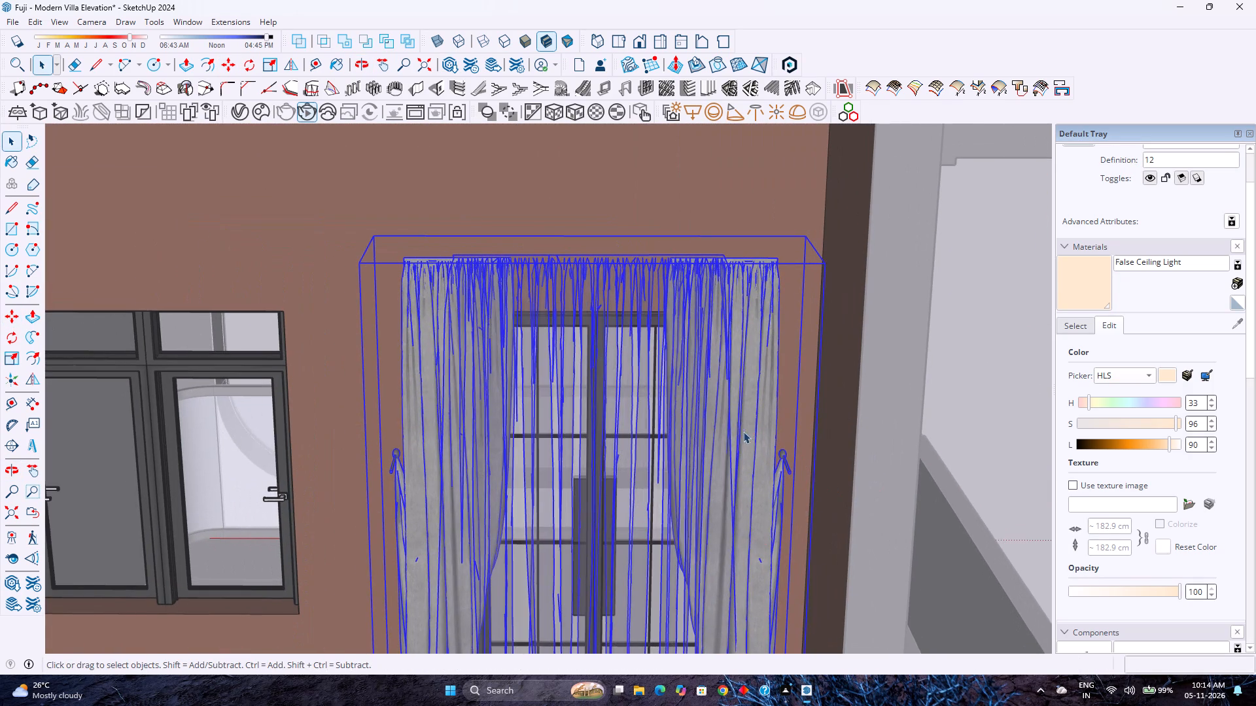
key("Escape")
scroll(722, 443, "down", 3)
middle_click_drag(688, 466, 811, 438)
middle_click(811, 438)
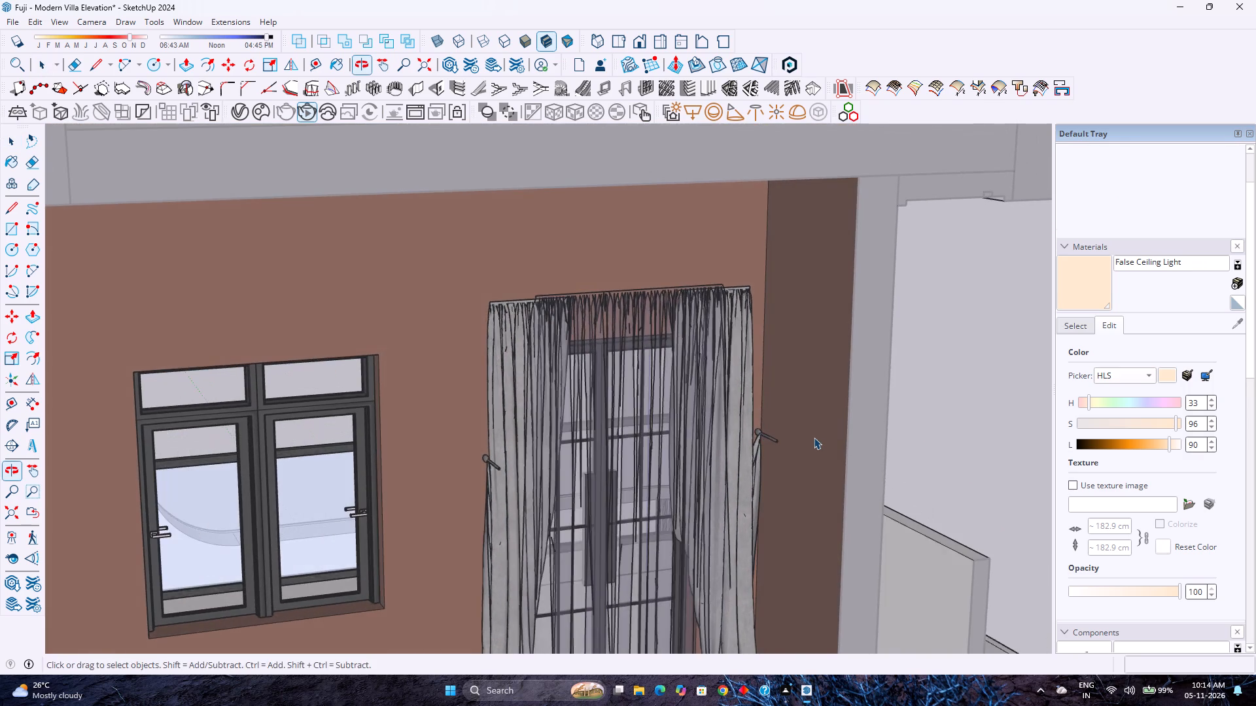
Inside the glazed-door curtain, move the sheer middle panel back about 10" to line up with the heavy side drapes' heading.
scroll(812, 437, "down", 3)
middle_click_drag(691, 455, 1047, 427)
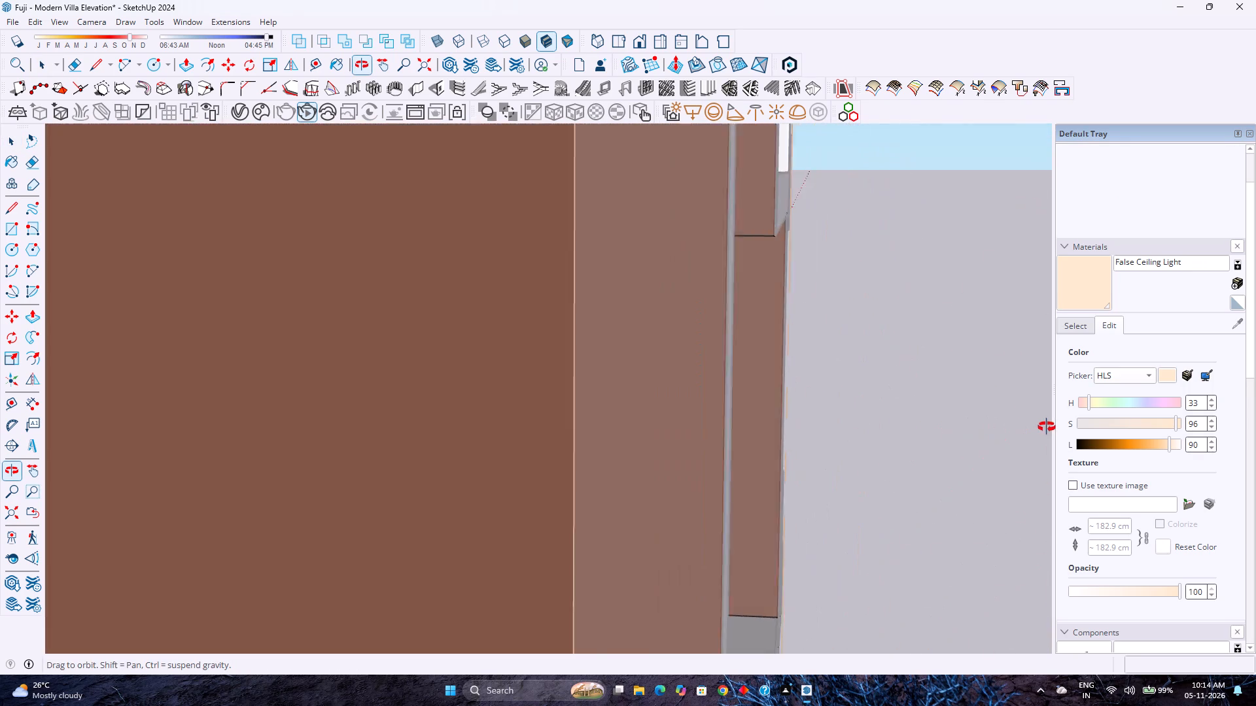
middle_click_drag(1047, 427, 972, 420)
scroll(617, 389, "up", 9)
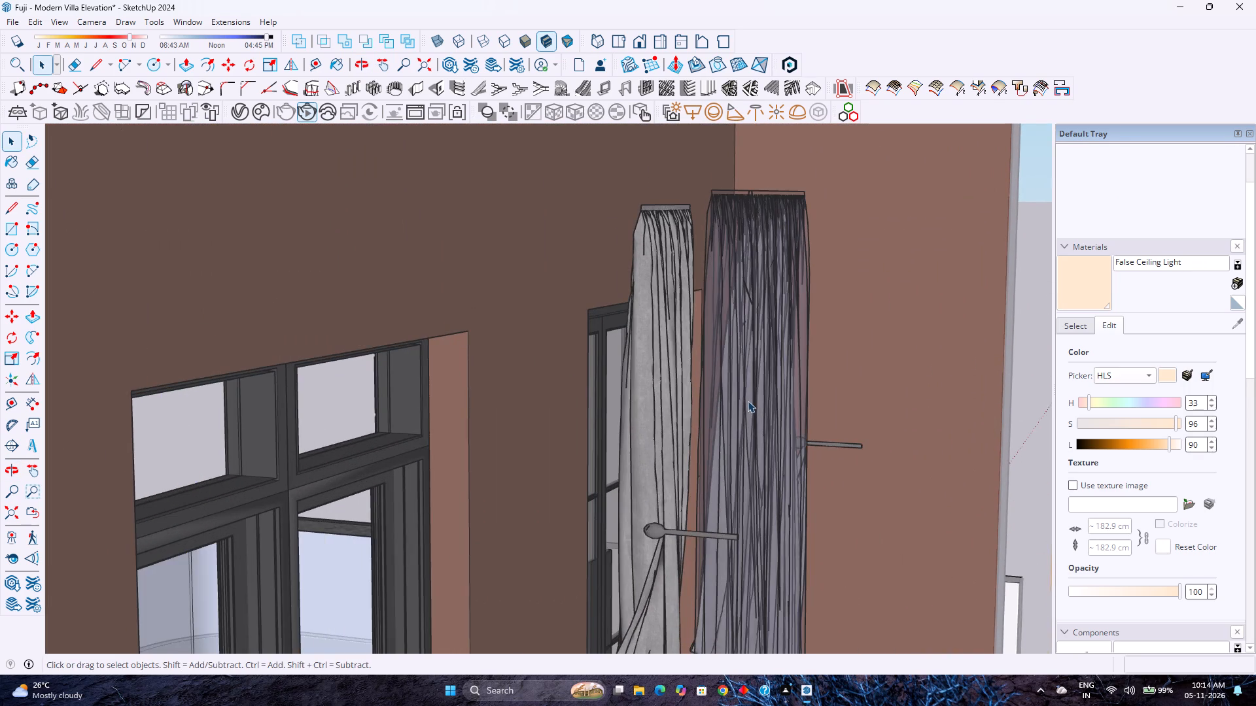
middle_click_drag(748, 401, 796, 452)
middle_click(796, 452)
double_click(751, 403)
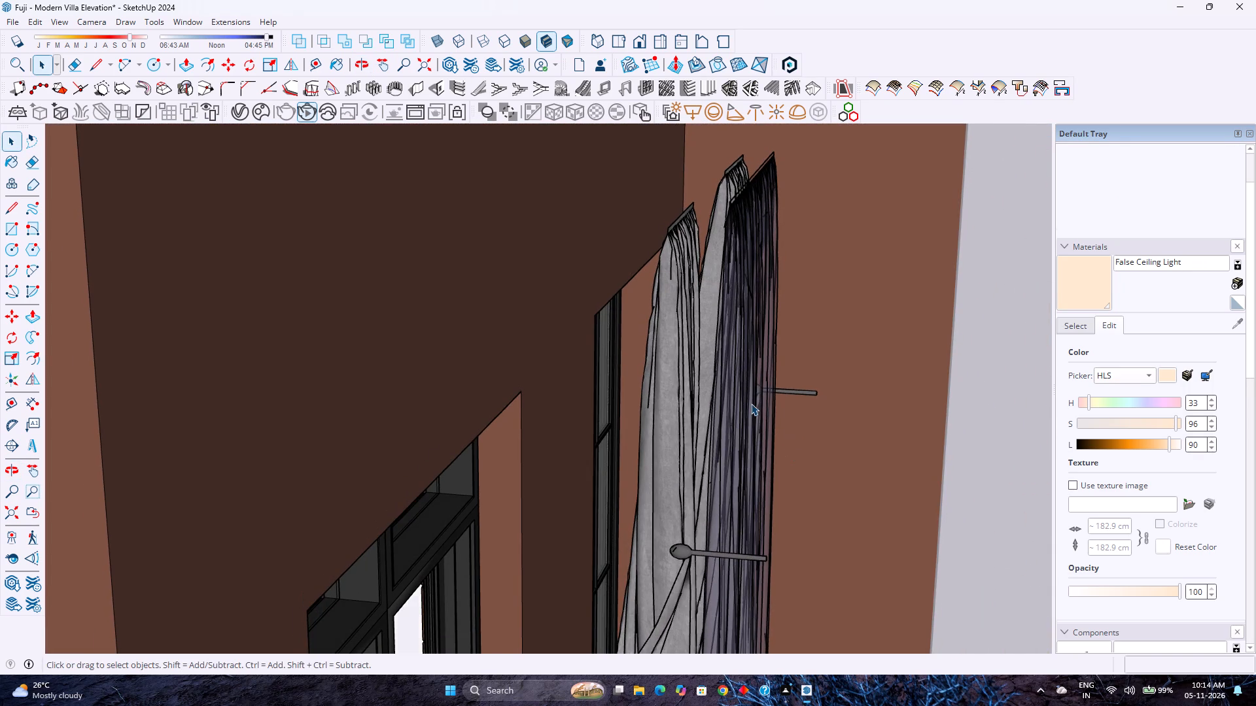
scroll(751, 403, "up", 2)
double_click(751, 403)
left_click(751, 403)
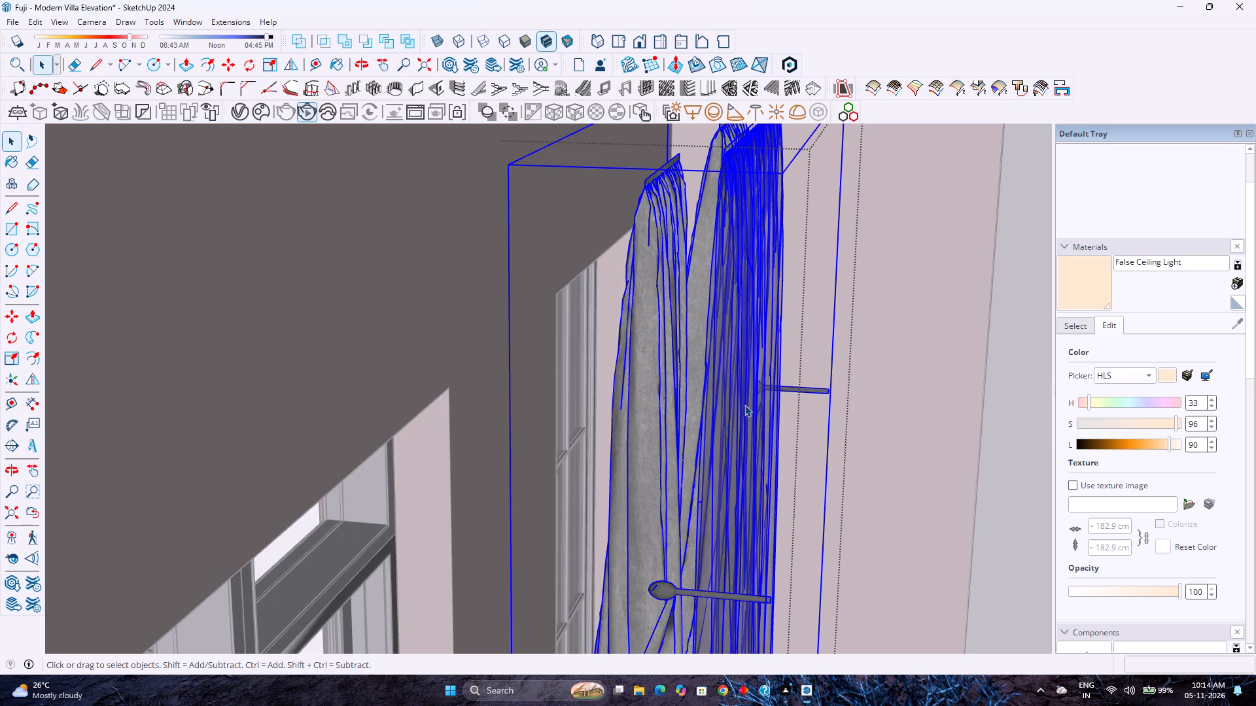
left_click(744, 405)
left_click(744, 405)
left_click(744, 405)
scroll(744, 405, "down", 2)
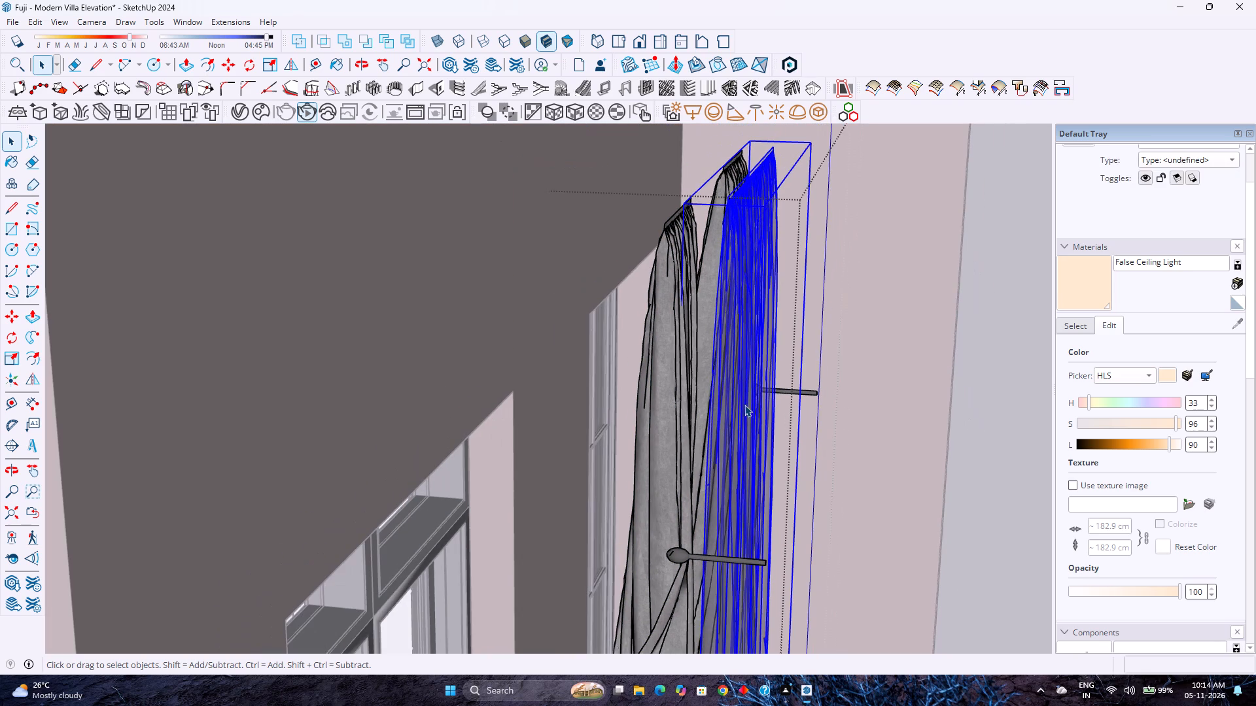
key("m")
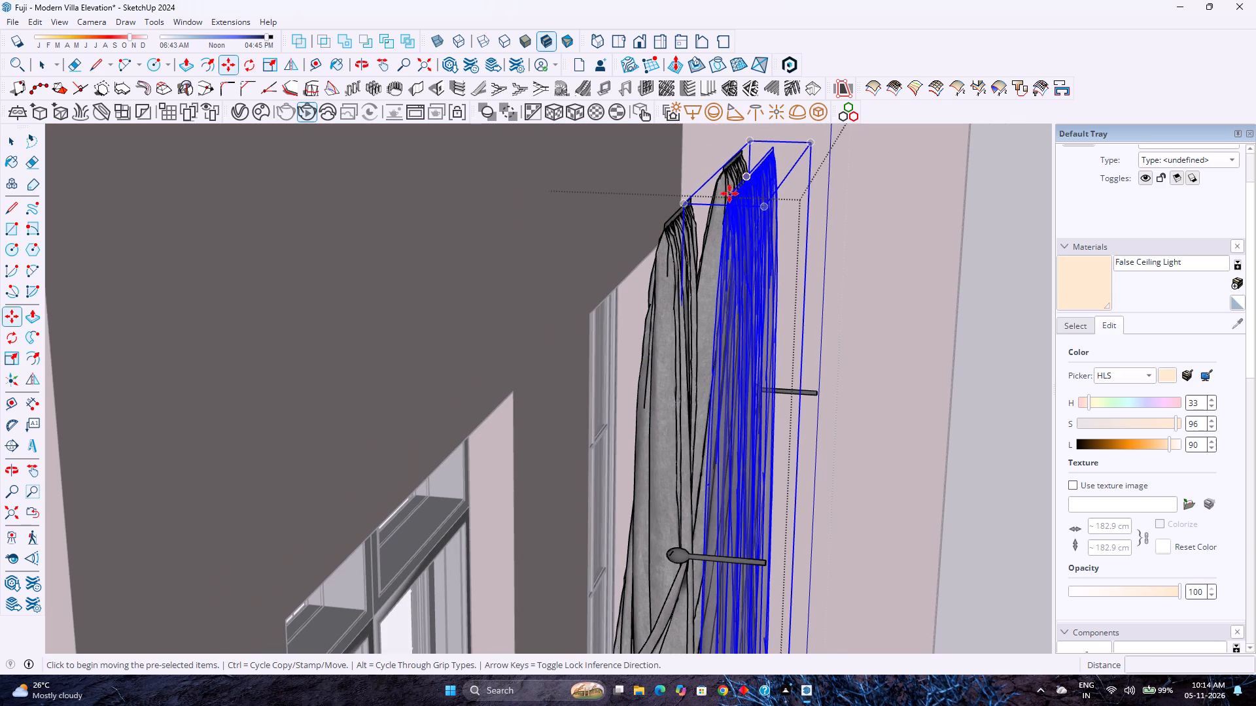
left_click(727, 195)
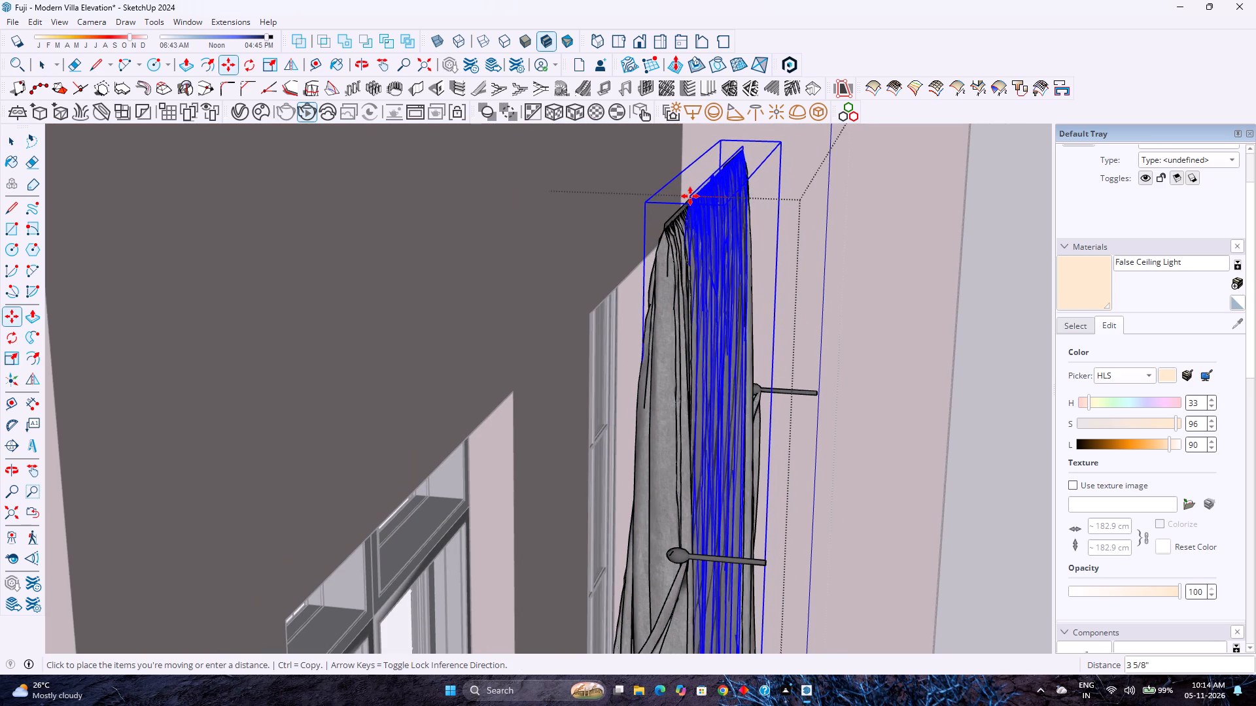
scroll(689, 197, "up", 20)
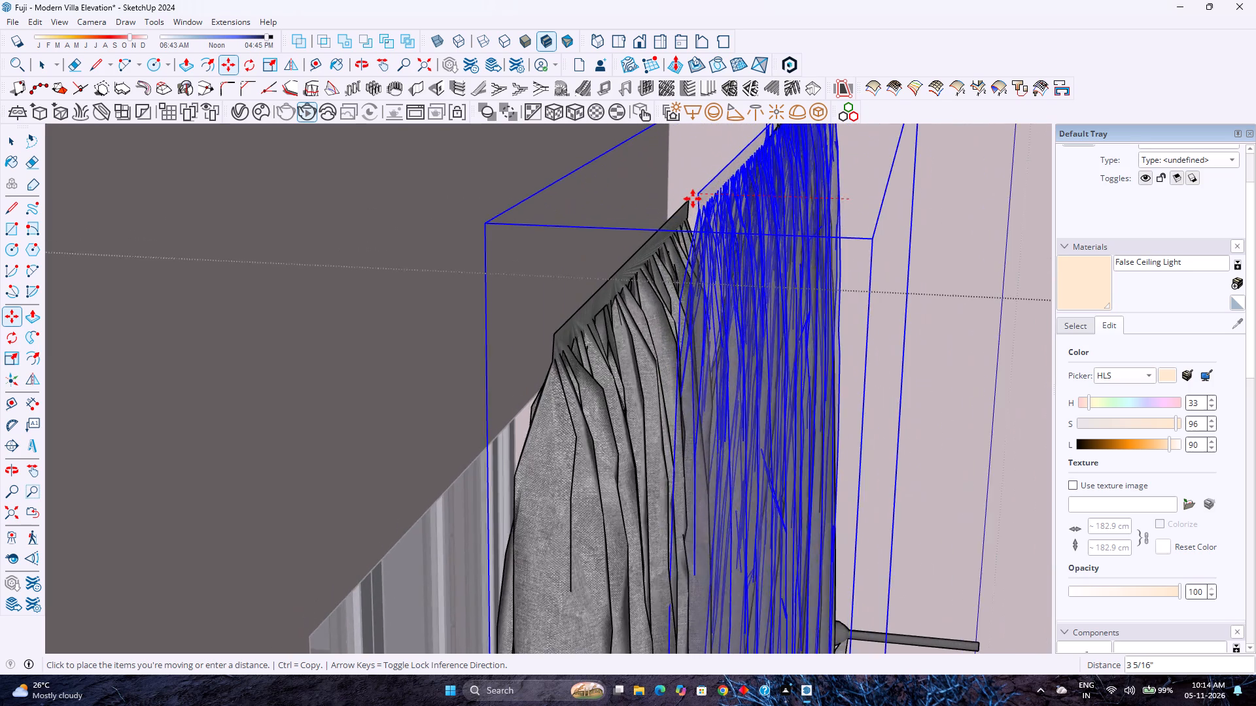
scroll(693, 199, "up", 13)
left_click(688, 201)
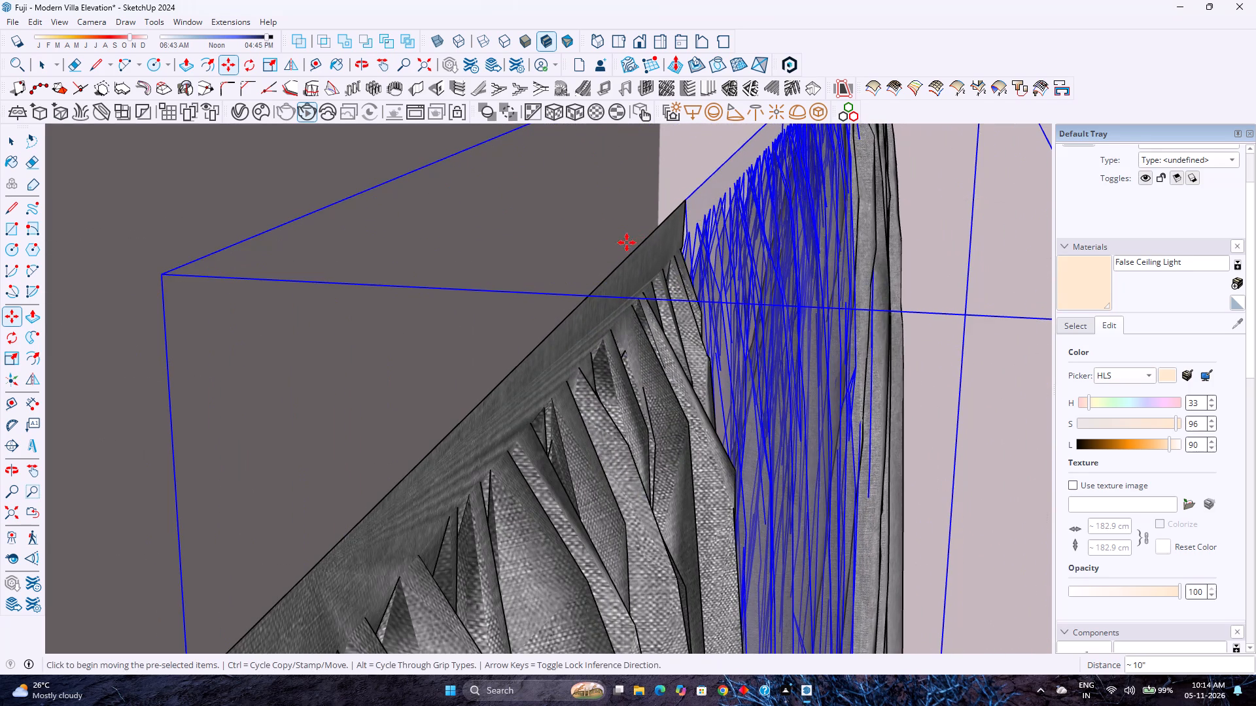
scroll(627, 247, "down", 4)
middle_click_drag(674, 277, 462, 266)
scroll(466, 269, "down", 3)
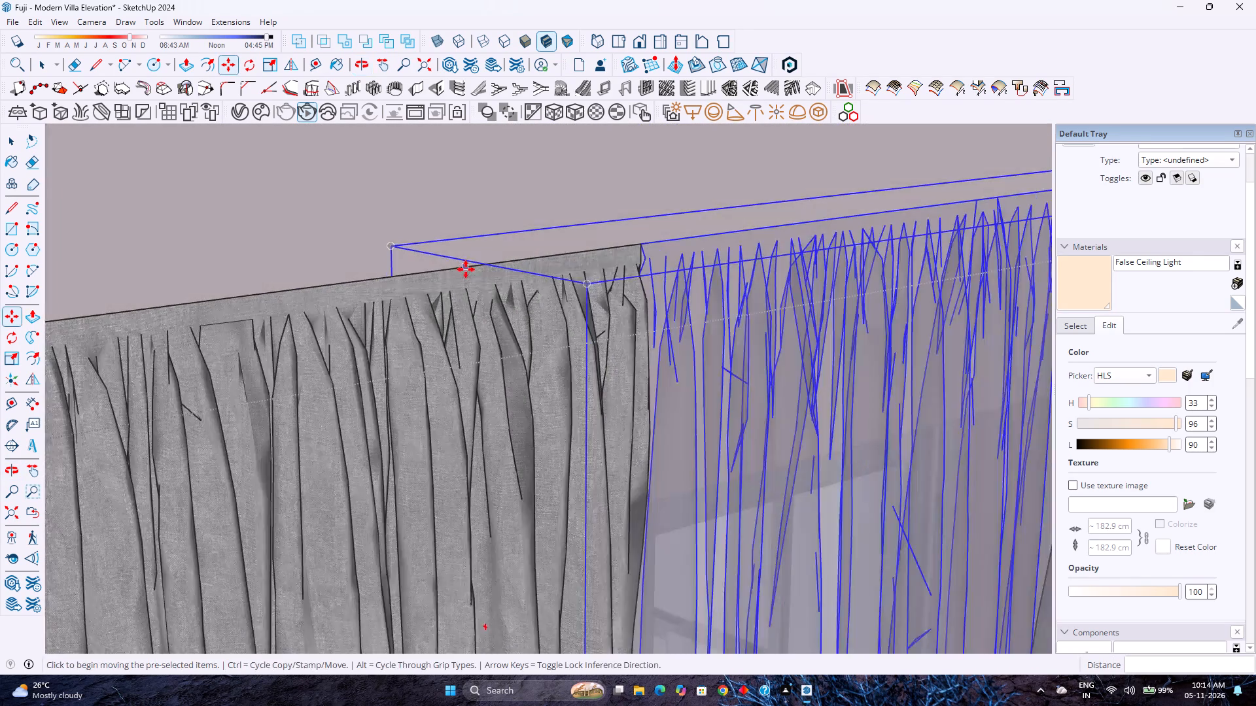
scroll(466, 269, "down", 12)
key("space")
scroll(560, 323, "down", 5)
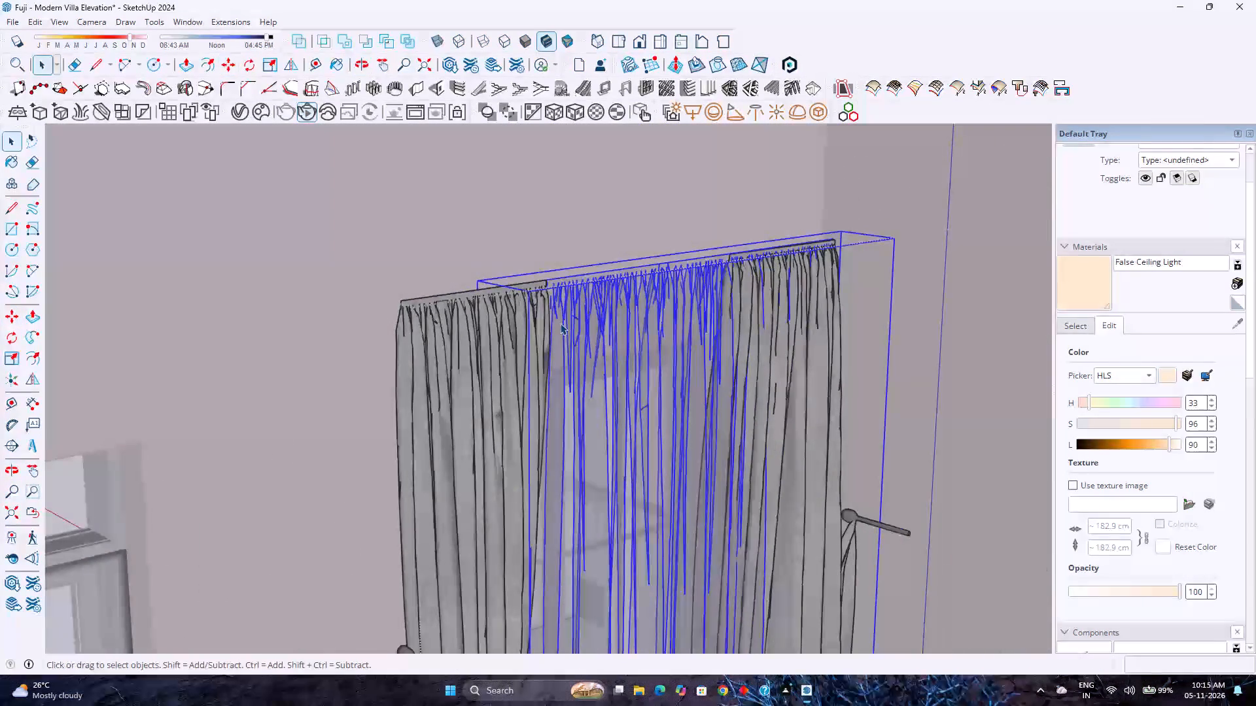
key("Escape")
scroll(560, 323, "down", 4)
key("Escape")
scroll(579, 321, "down", 4)
Move the whole door curtain about 5 1/2" toward the wall of the glazed double door.
middle_click_drag(604, 331, 529, 297)
middle_click(529, 296)
middle_click(527, 295)
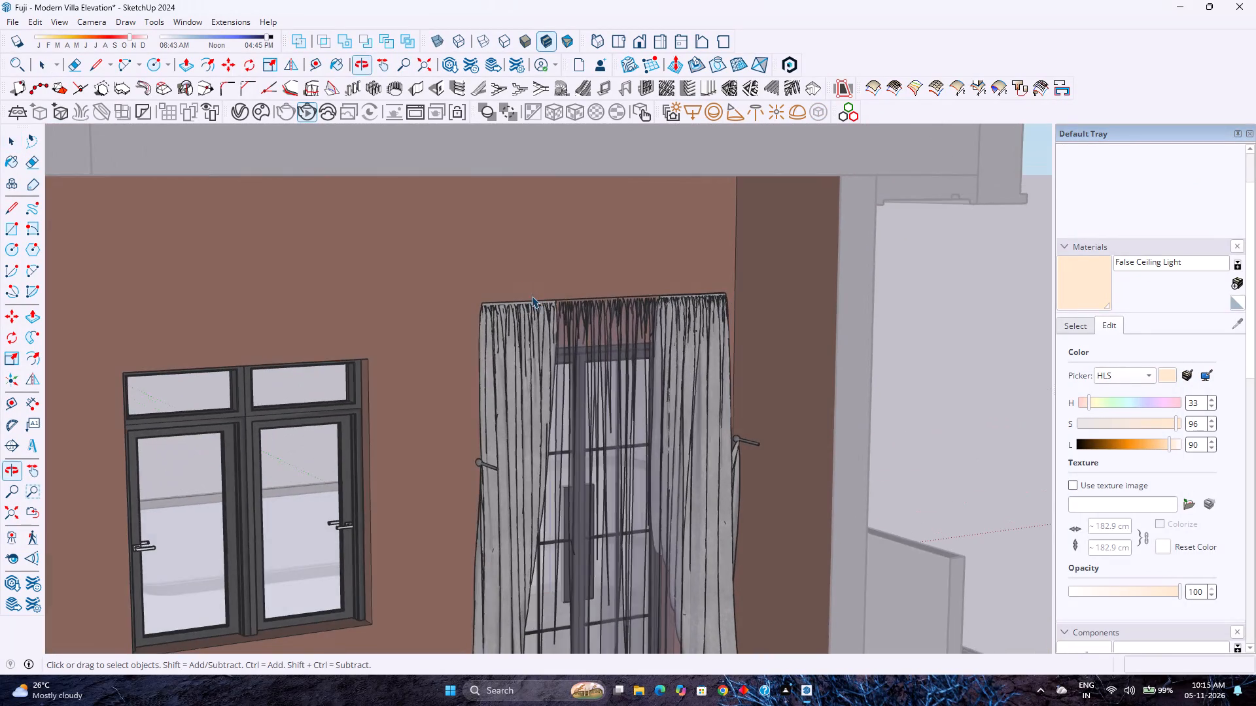
scroll(532, 296, "down", 7)
scroll(606, 339, "down", 3)
middle_click_drag(608, 343, 491, 352)
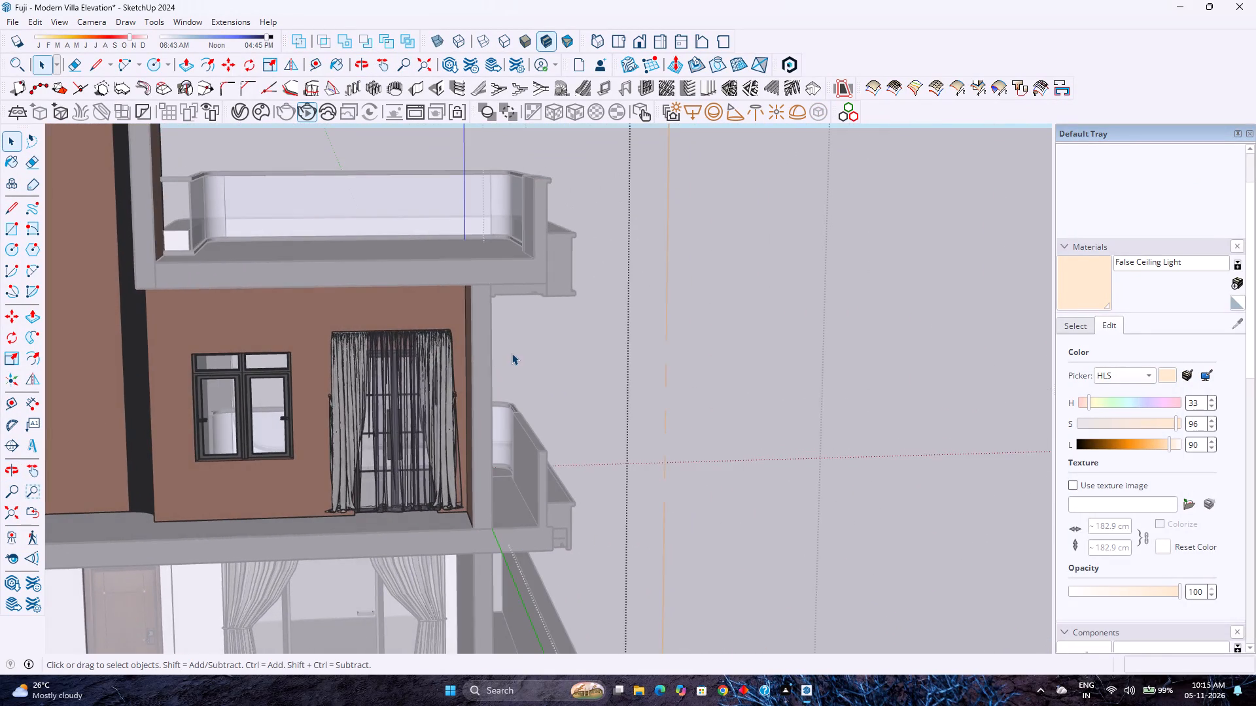
scroll(512, 353, "down", 1)
middle_click_drag(452, 356, 663, 354)
scroll(708, 351, "up", 12)
middle_click_drag(712, 346, 741, 353)
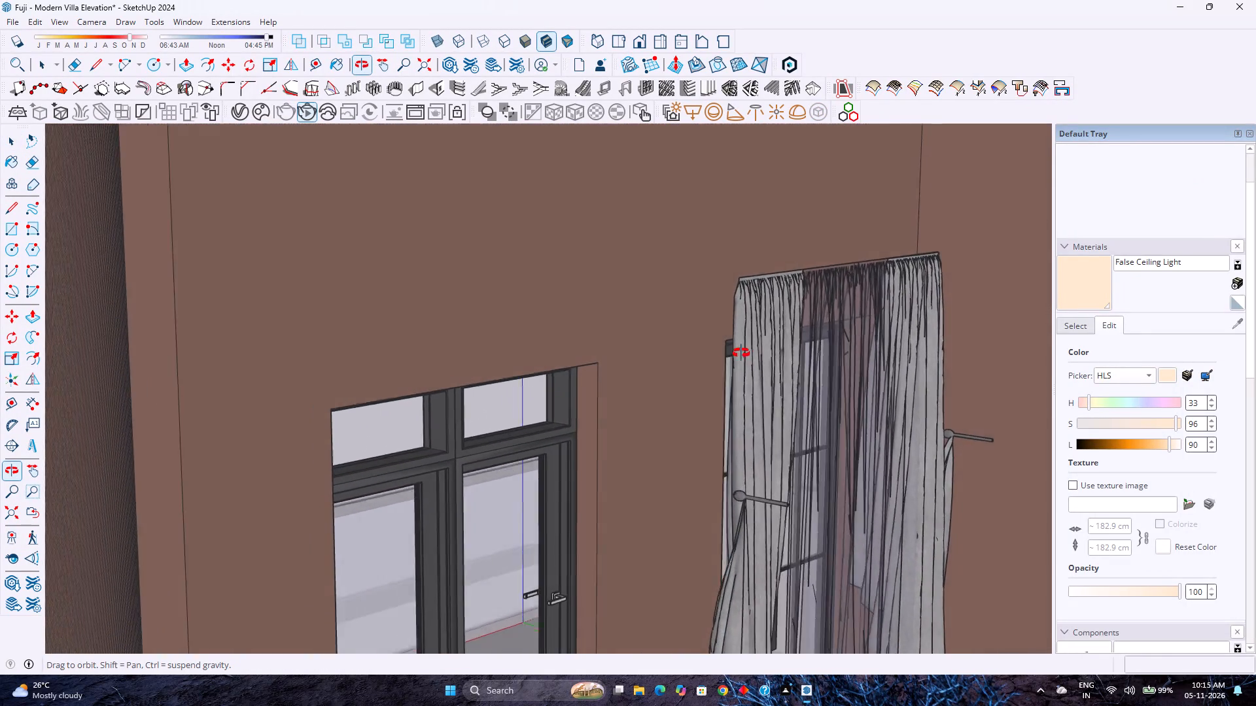
middle_click_drag(741, 353, 840, 358)
scroll(792, 341, "up", 3)
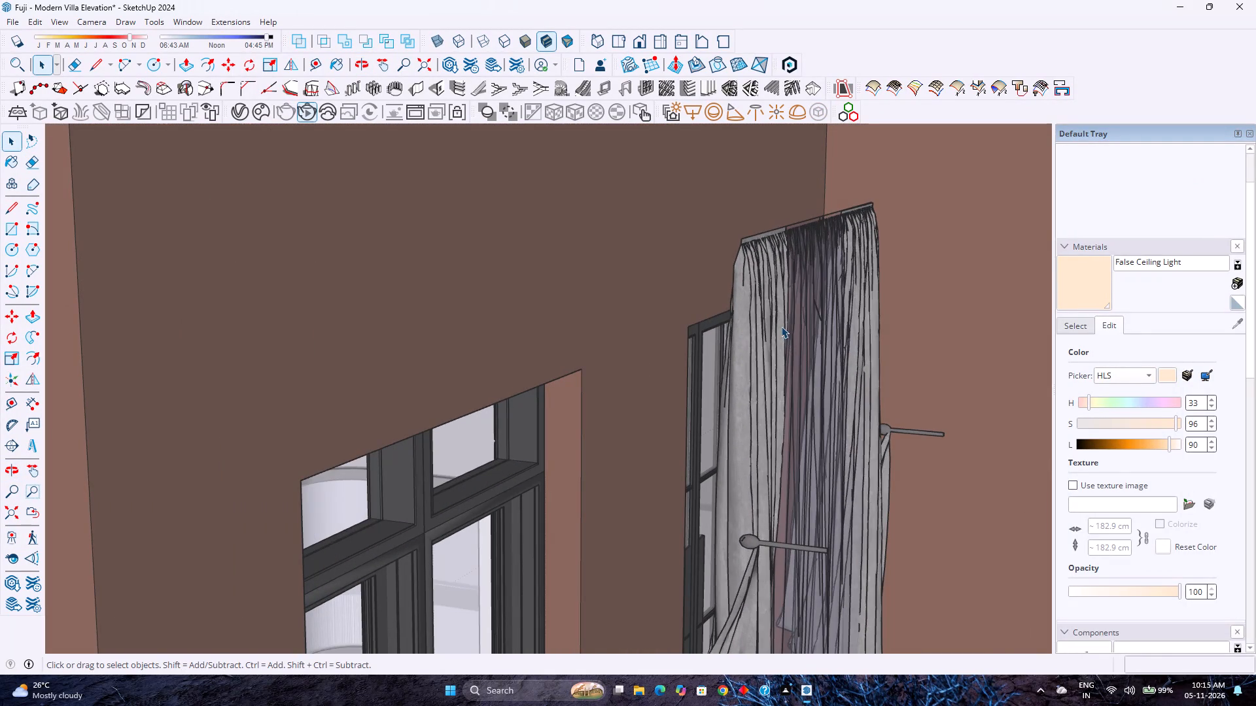
left_click(781, 326)
middle_click_drag(755, 319, 819, 321)
middle_click(819, 321)
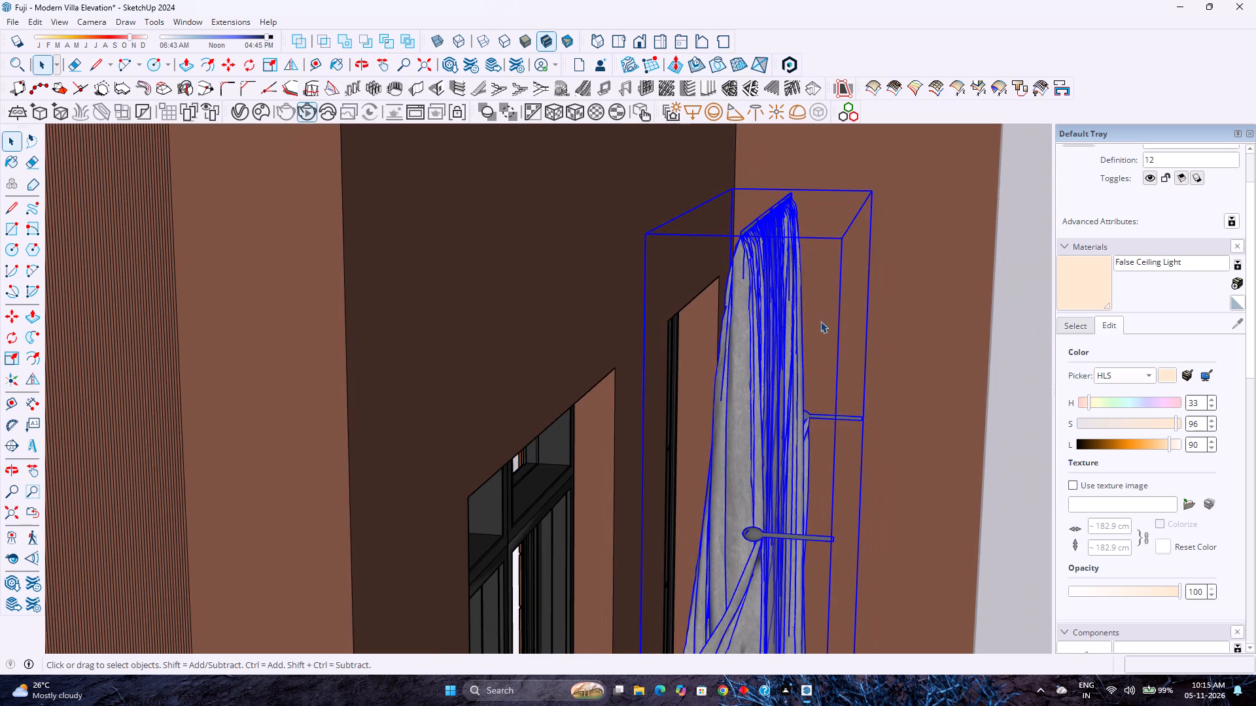
key("m")
left_click(739, 239)
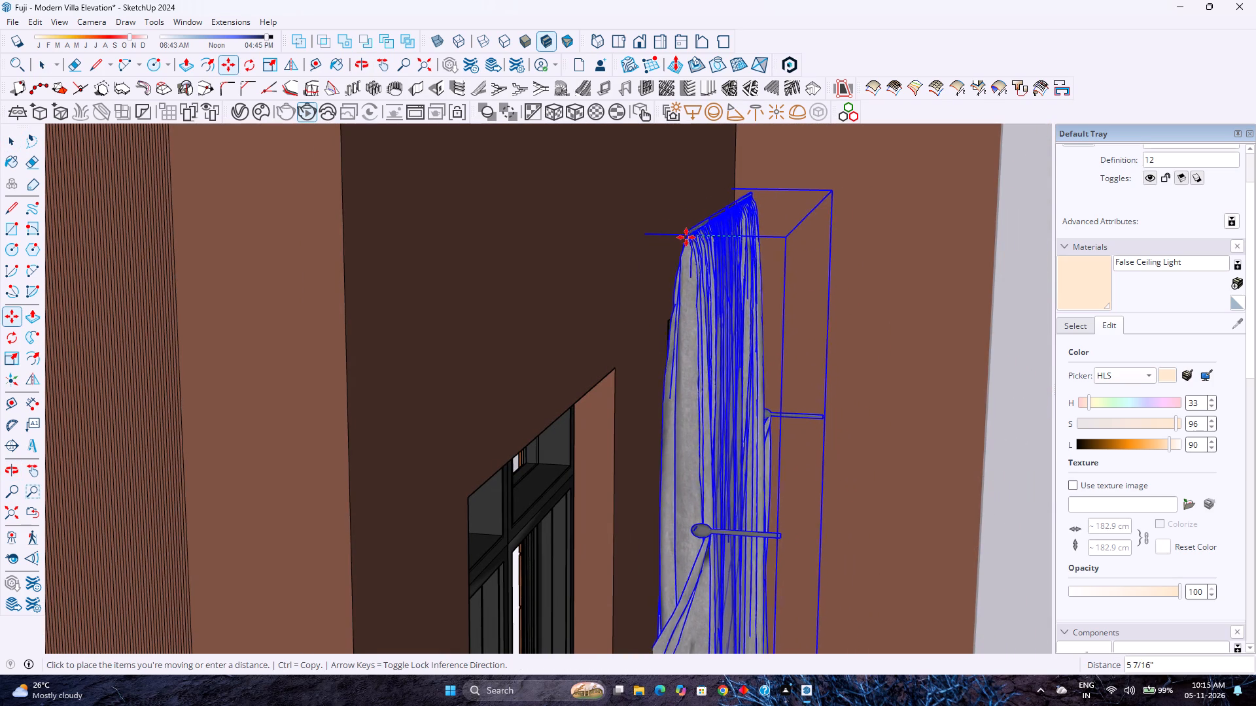
left_click_drag(685, 238, 678, 238)
scroll(673, 320, "down", 2)
key("space")
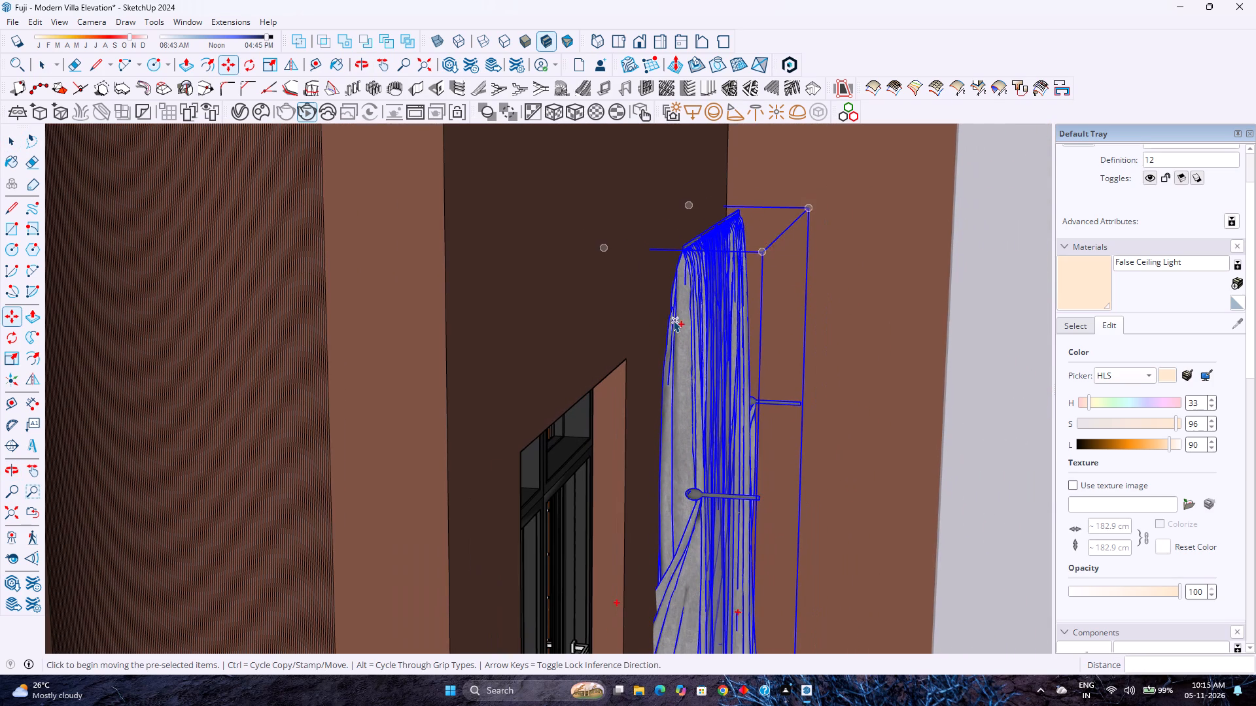
key("Escape")
Lower the door curtain straight down about 4 1/2" so its hem reaches the upper floor.
scroll(668, 316, "down", 5)
middle_click_drag(729, 350, 650, 320)
middle_click(650, 320)
scroll(638, 310, "down", 5)
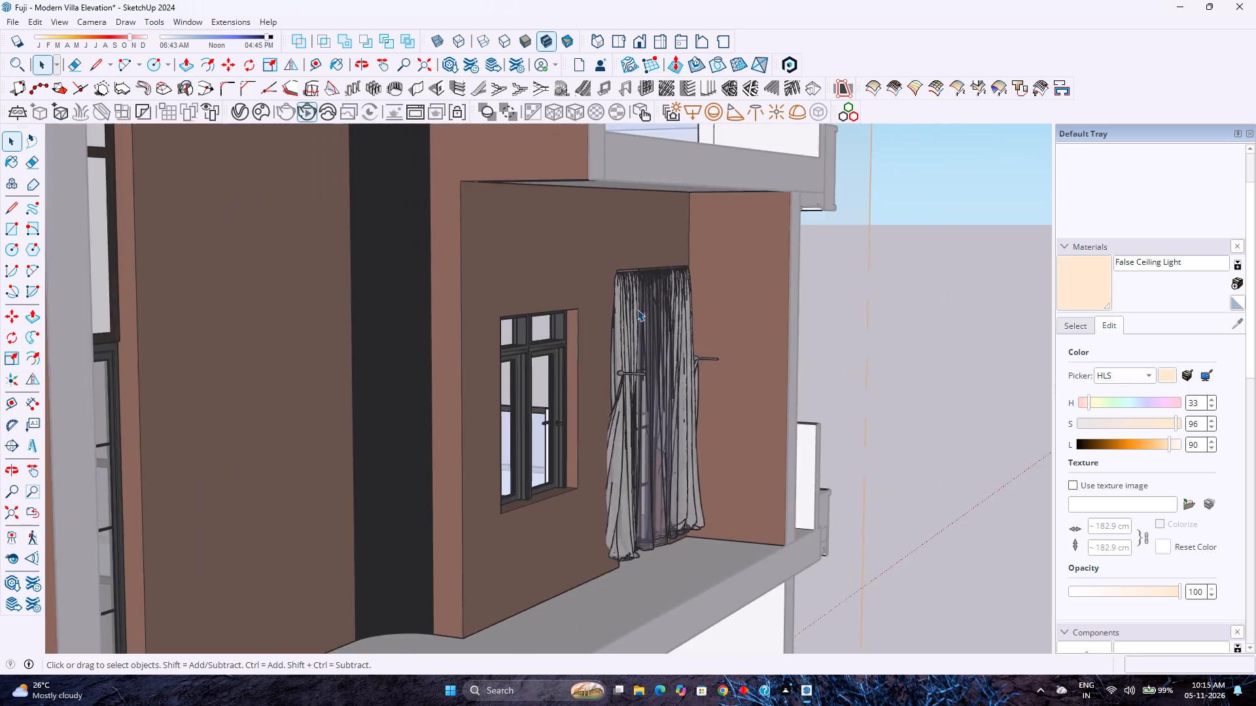
scroll(637, 309, "down", 2)
middle_click_drag(670, 346, 654, 345)
middle_click_drag(654, 345, 438, 314)
middle_click(438, 314)
scroll(684, 418, "up", 5)
middle_click_drag(685, 419, 612, 451)
middle_click(612, 451)
double_click(693, 306)
left_click(701, 297)
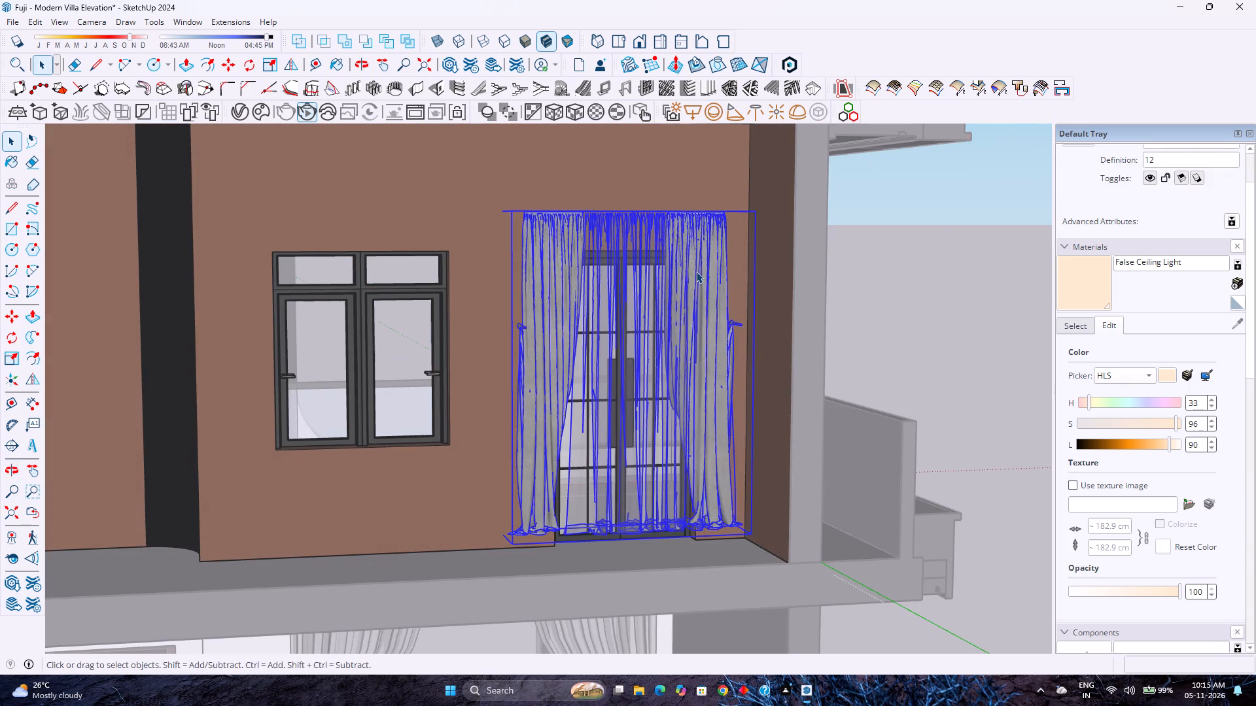
key("m")
left_click(753, 209)
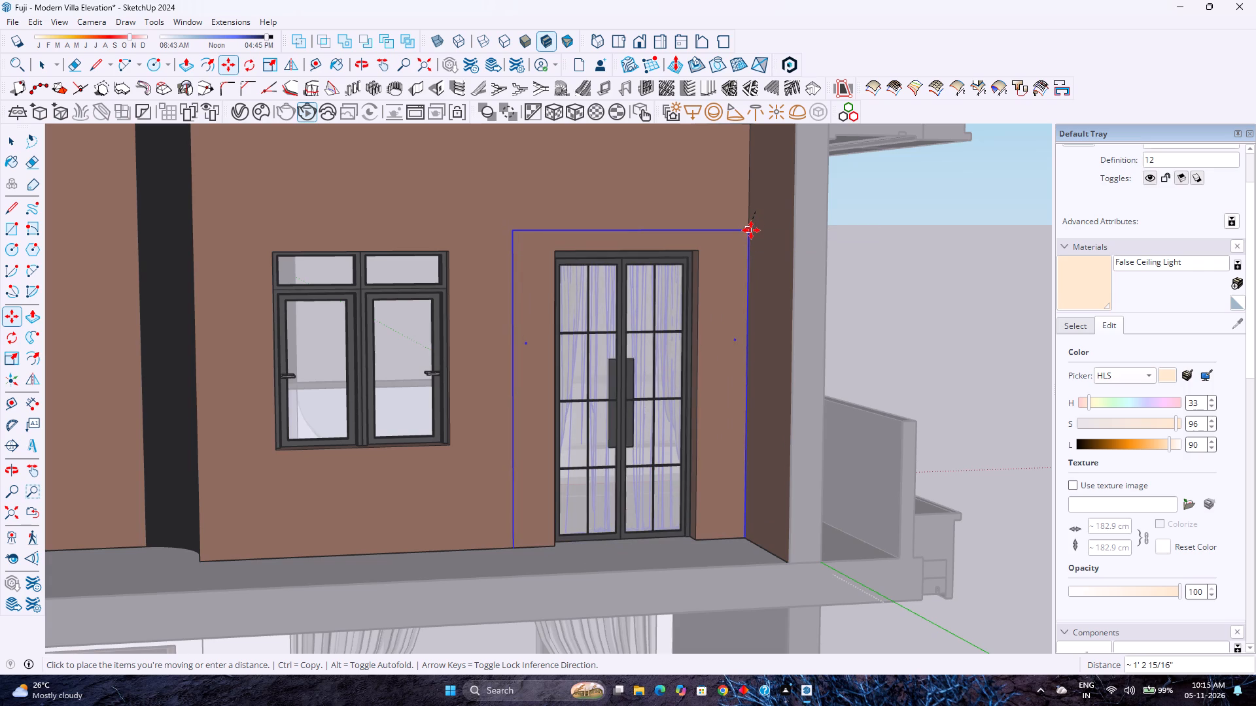
key("Up")
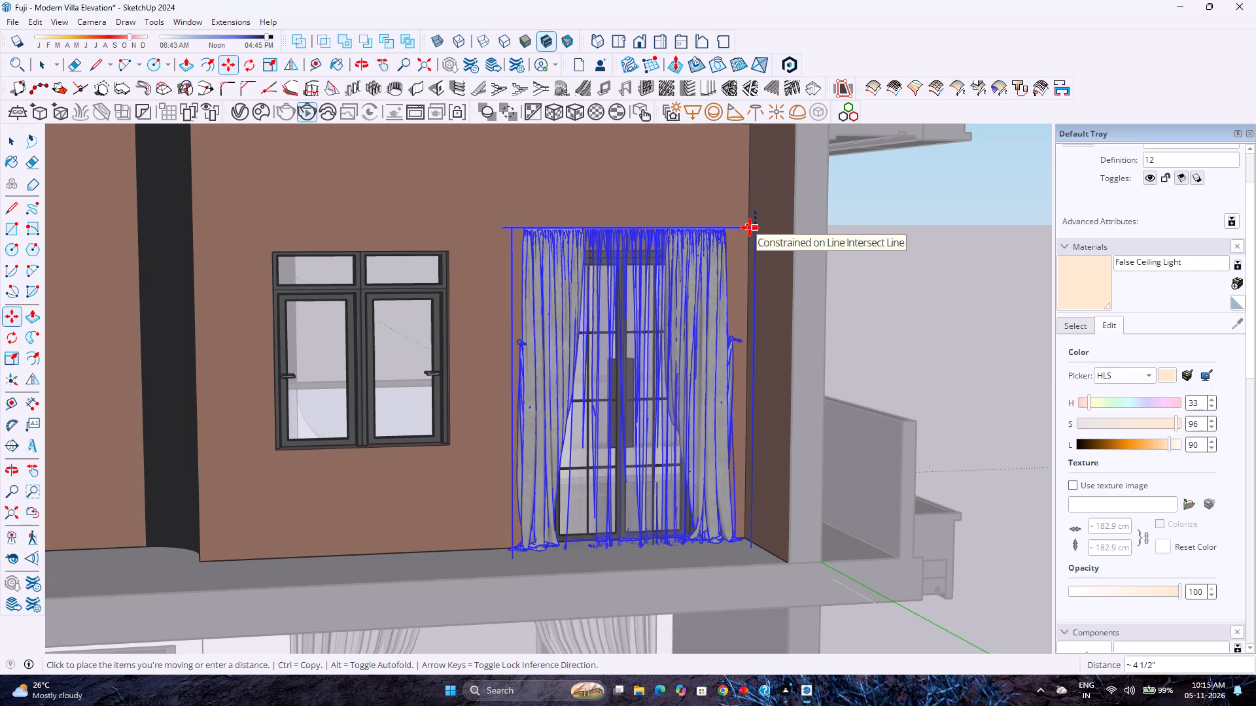
left_click(750, 227)
key("space")
scroll(635, 336, "down", 2)
key("Escape")
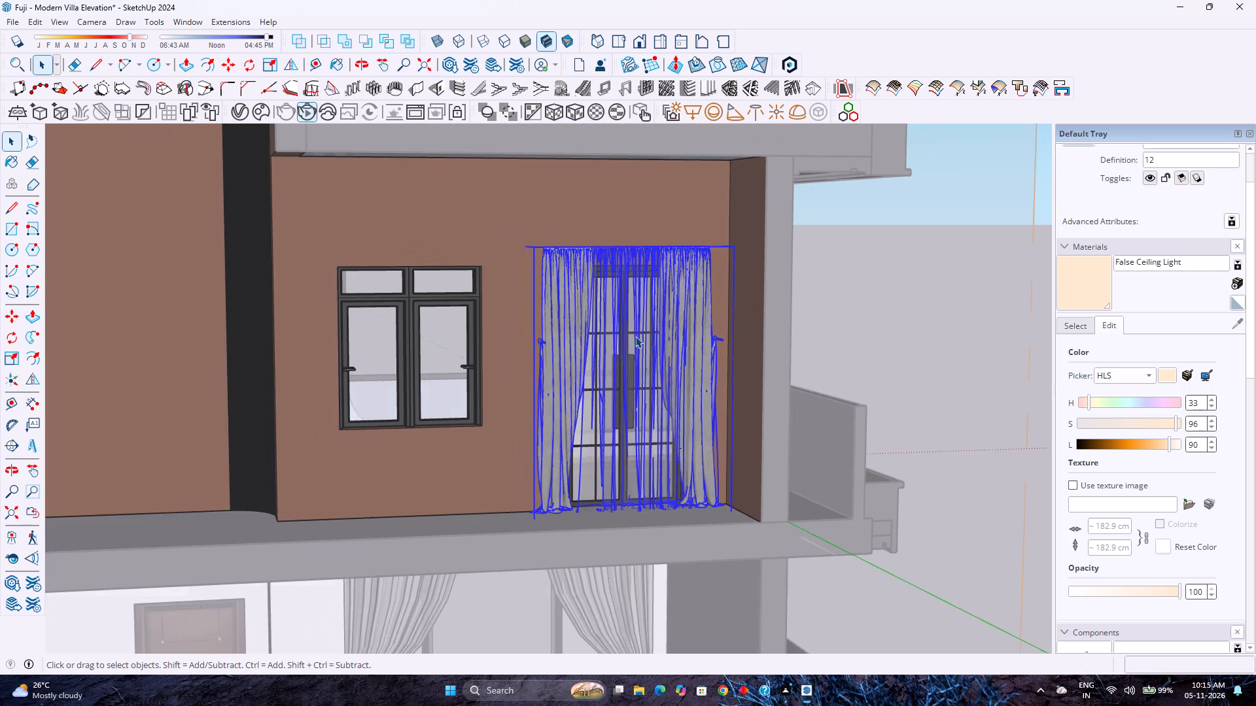
Examine the upper-floor curtain from the balcony side and the villa's front elevation through the glazed door.
scroll(640, 343, "down", 2)
middle_click_drag(682, 347, 337, 403)
middle_click(337, 403)
middle_click_drag(390, 395, 695, 424, "shift")
middle_click(695, 424, "shift")
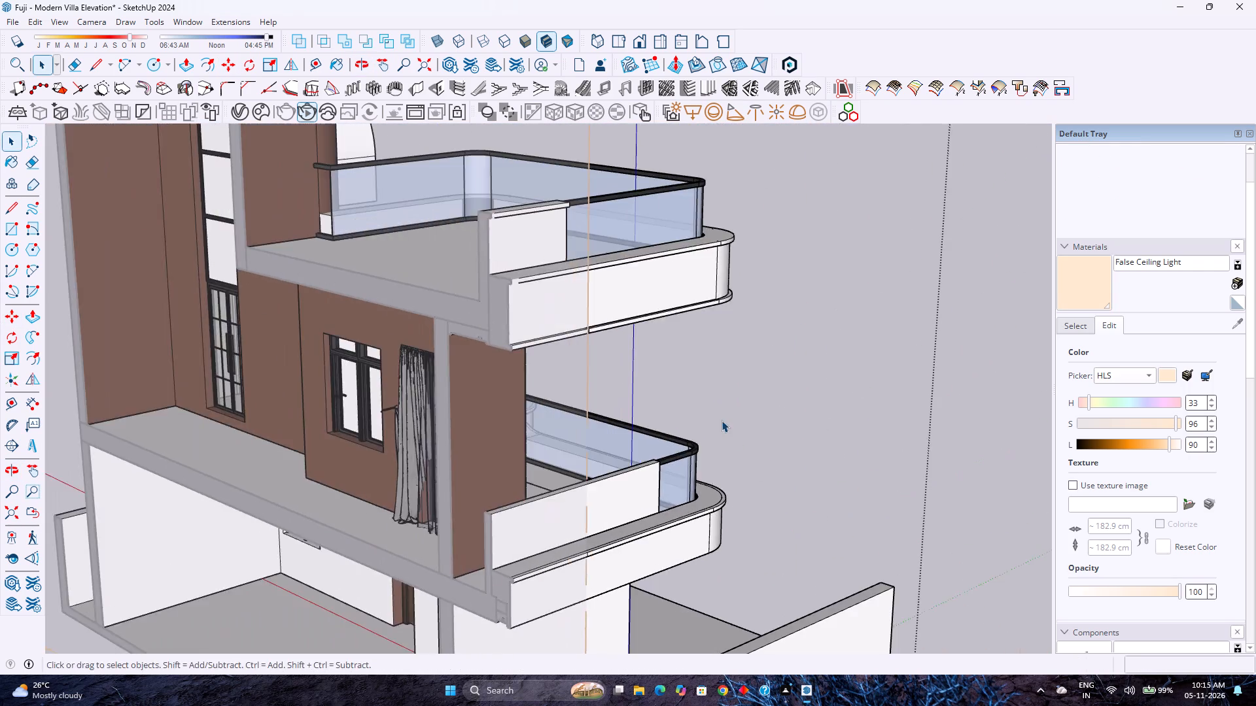
scroll(722, 420, "down", 2)
middle_click_drag(716, 415, 211, 397)
middle_click_drag(330, 401, 700, 489, "shift")
middle_click_drag(674, 479, 331, 426)
middle_click(331, 426)
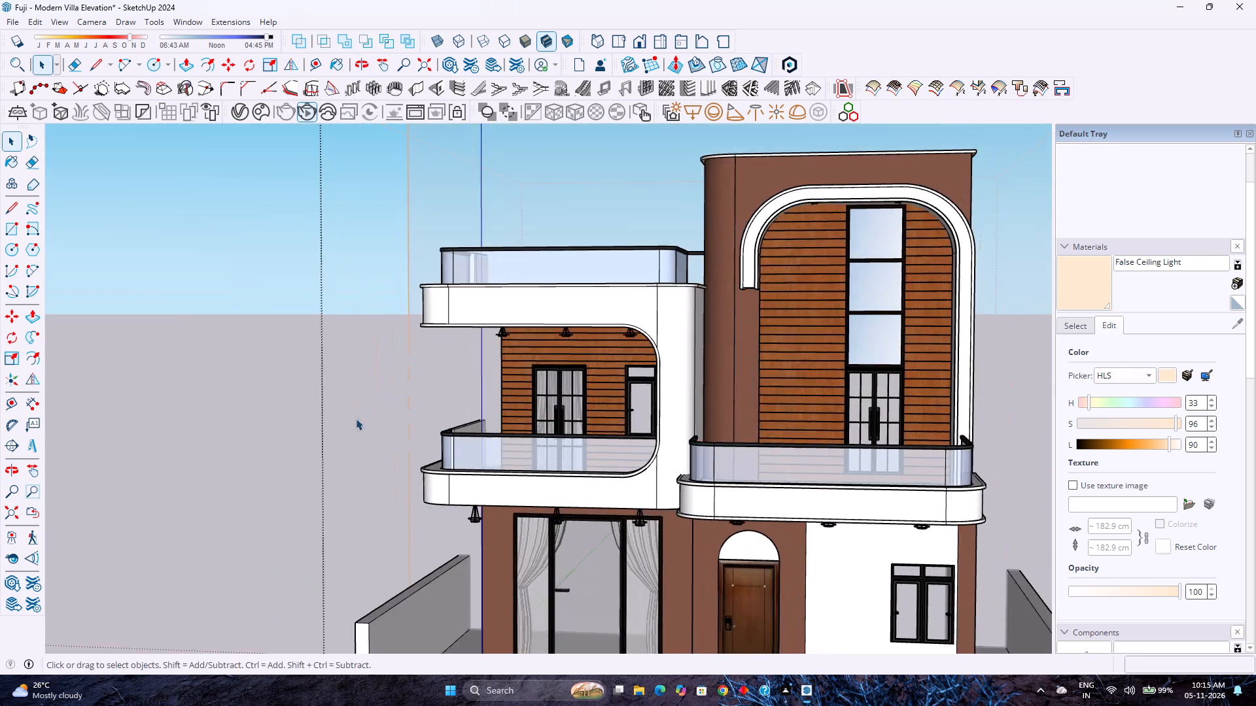
scroll(364, 416, "down", 4)
middle_click_drag(425, 446, 444, 416, "shift")
scroll(467, 410, "up", 6)
middle_click_drag(557, 411, 648, 399)
middle_click(648, 399)
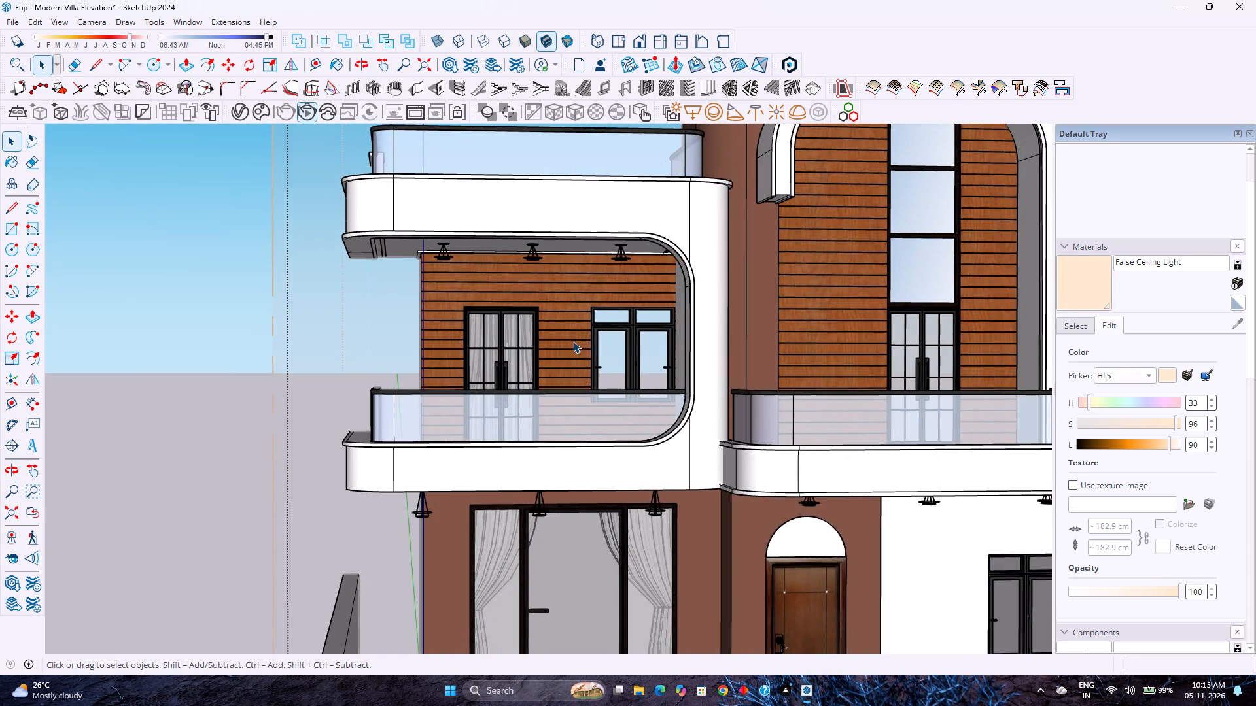
scroll(572, 341, "up", 5)
scroll(497, 392, "up", 1)
scroll(495, 392, "down", 16)
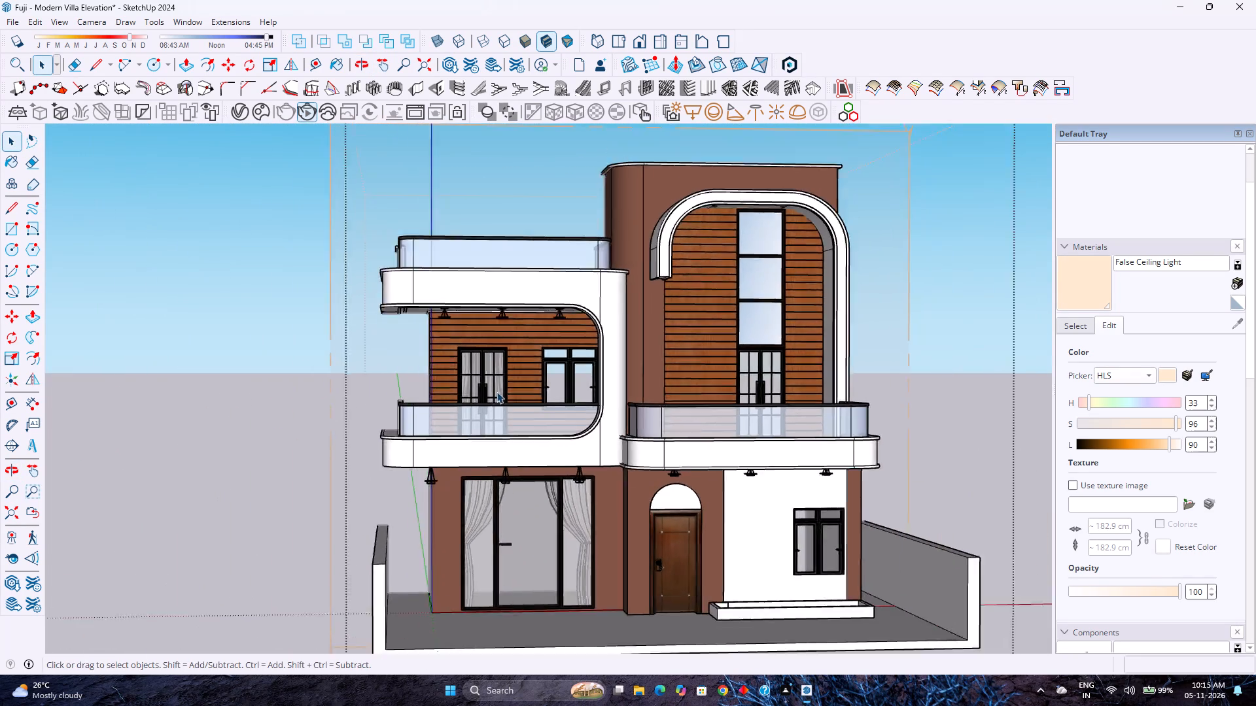
Close the upper floor's group and save the villa model.
key("Escape")
scroll(497, 392, "down", 5)
left_click(728, 384)
key("ctrl+s")
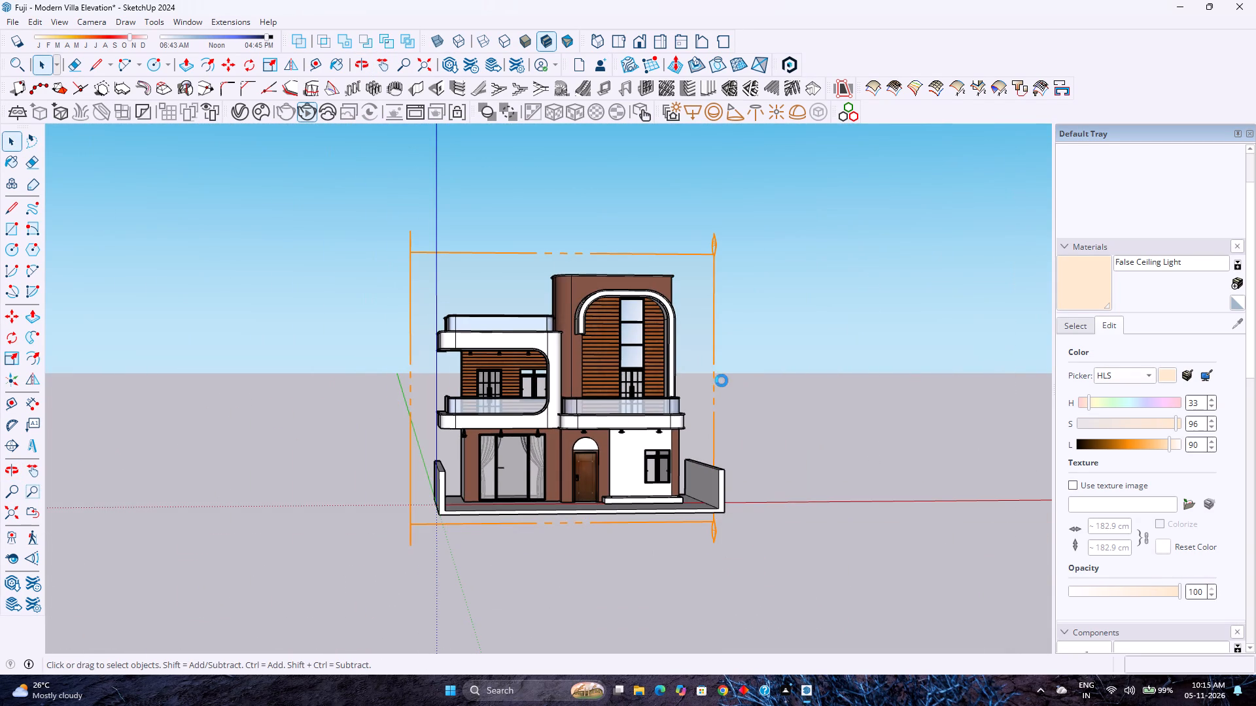
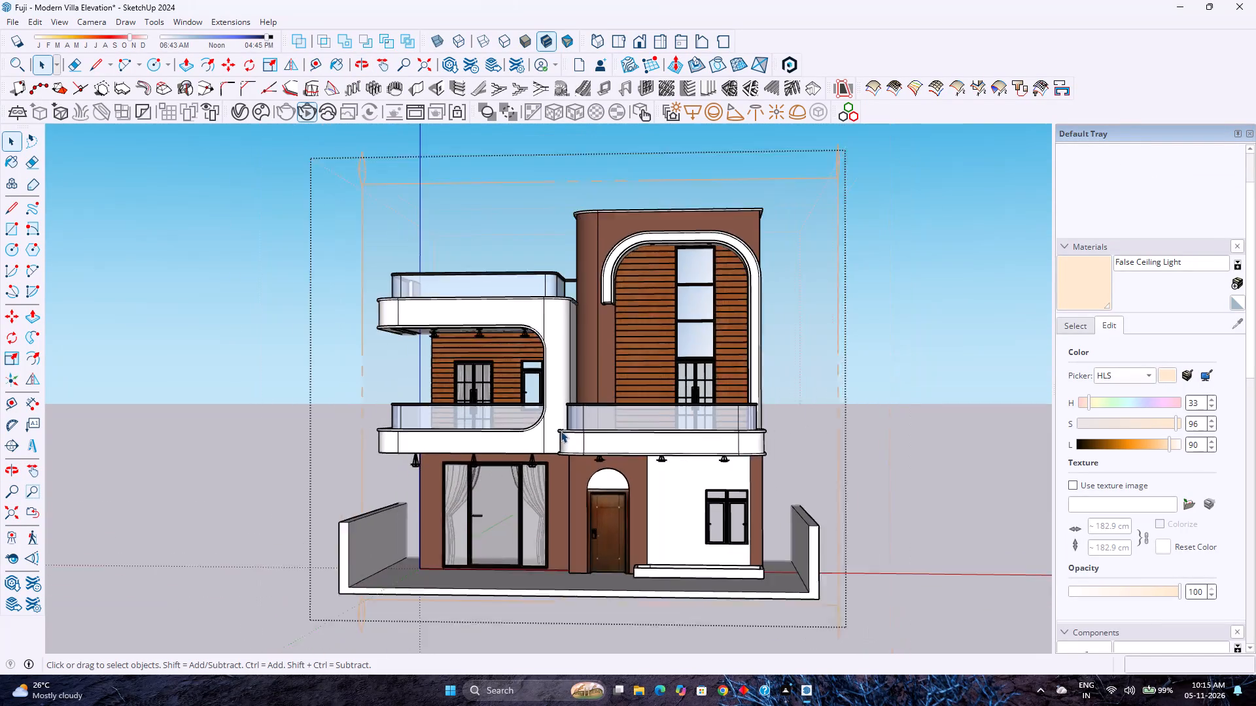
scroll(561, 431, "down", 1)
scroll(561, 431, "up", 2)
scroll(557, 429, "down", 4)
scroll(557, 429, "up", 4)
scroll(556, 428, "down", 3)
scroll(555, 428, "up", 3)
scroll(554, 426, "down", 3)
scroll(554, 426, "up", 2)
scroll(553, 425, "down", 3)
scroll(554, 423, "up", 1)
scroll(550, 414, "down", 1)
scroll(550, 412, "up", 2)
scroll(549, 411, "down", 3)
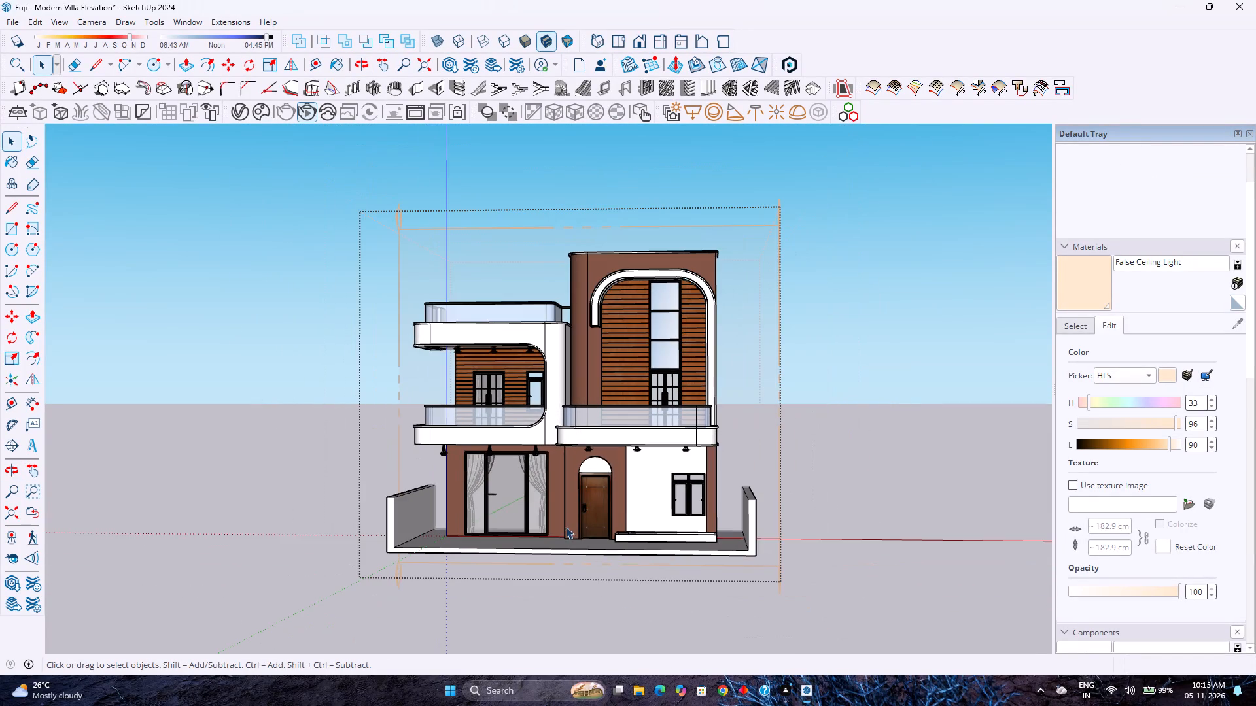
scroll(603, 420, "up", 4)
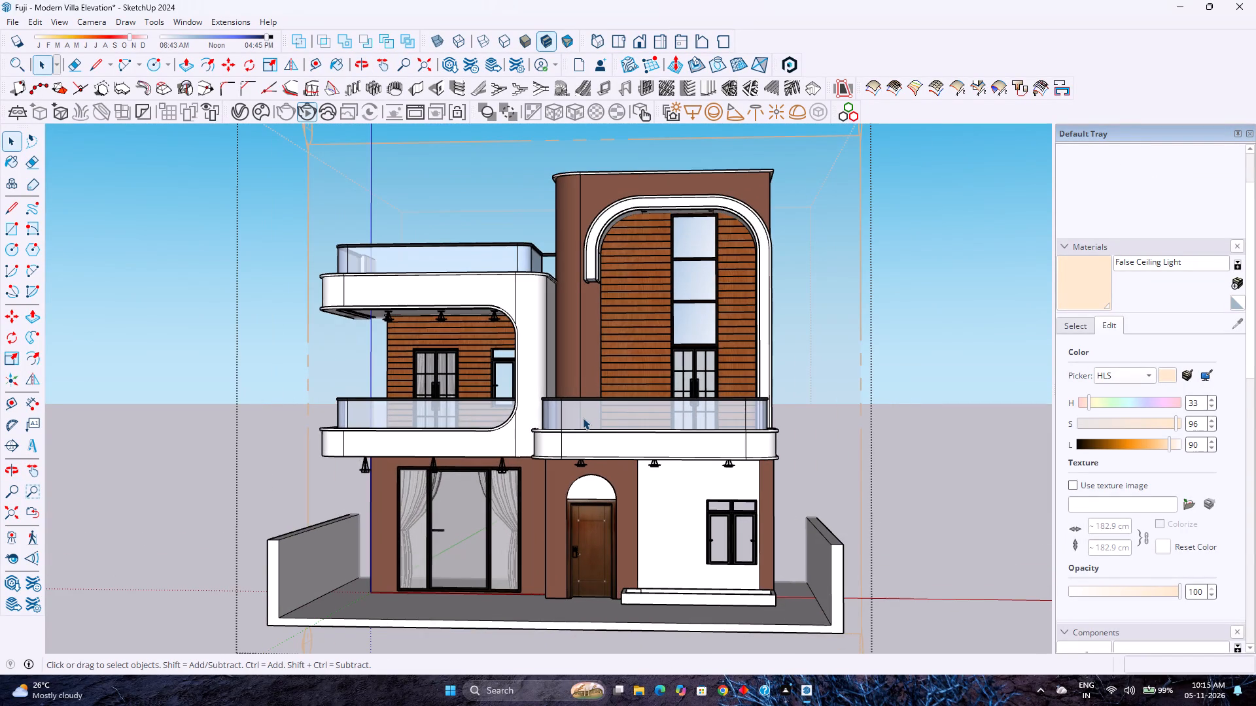
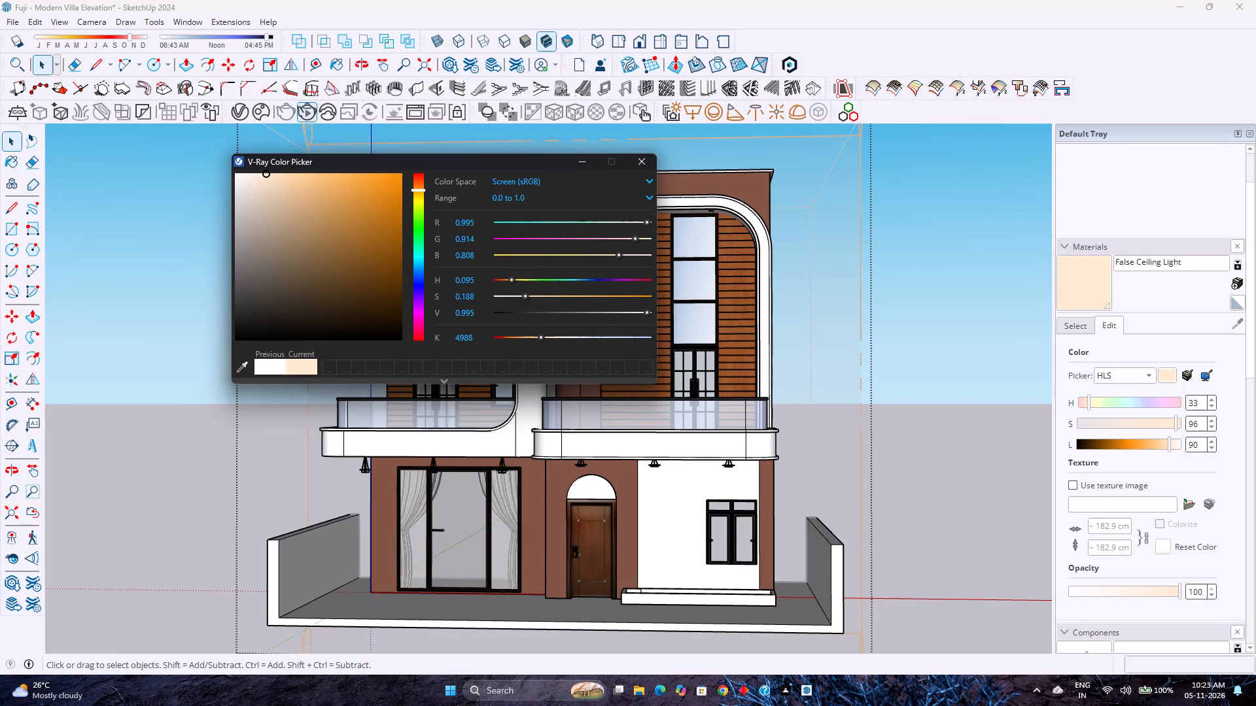
Select the ground-floor group of the villa and minimize the V-Ray Color Picker window covering the model.
left_click(515, 492)
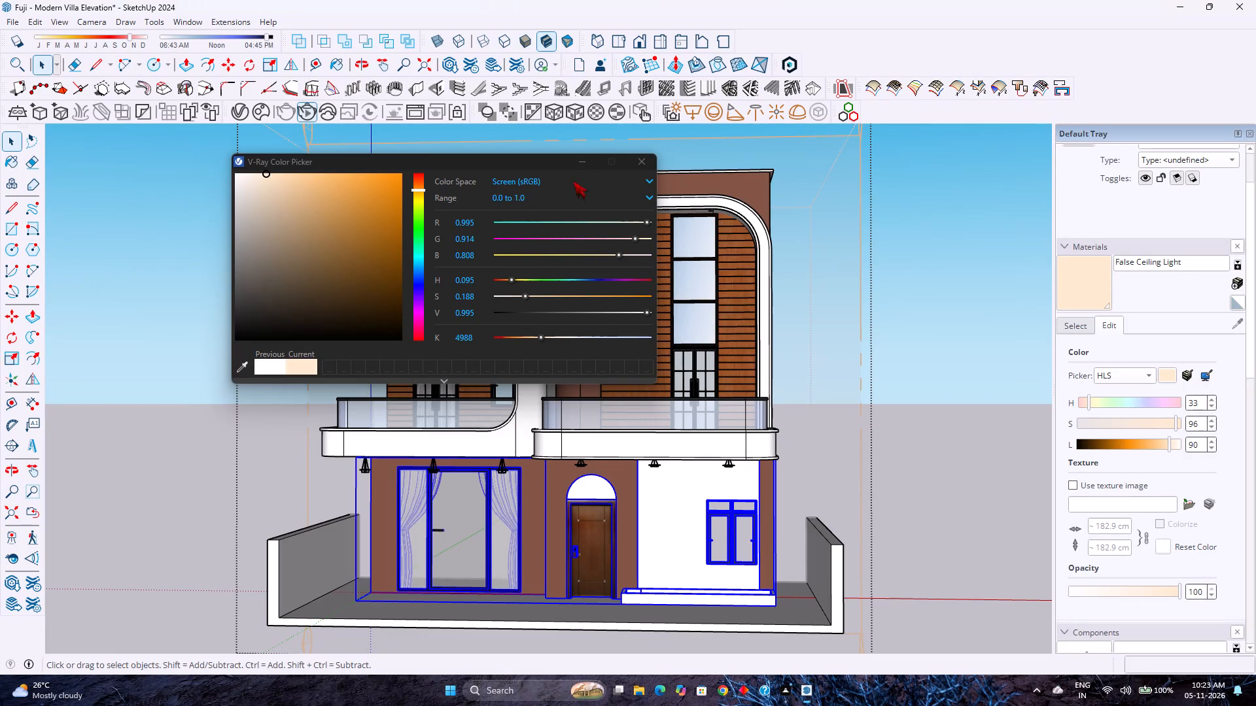
left_click(578, 167)
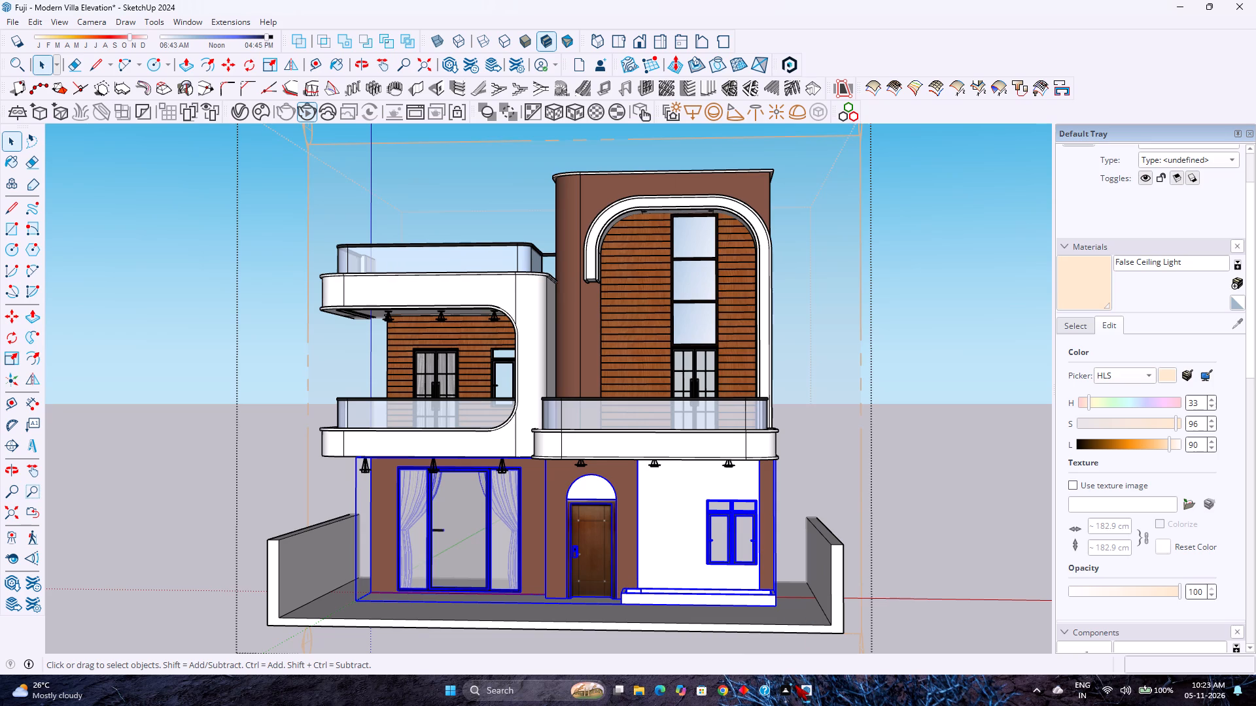
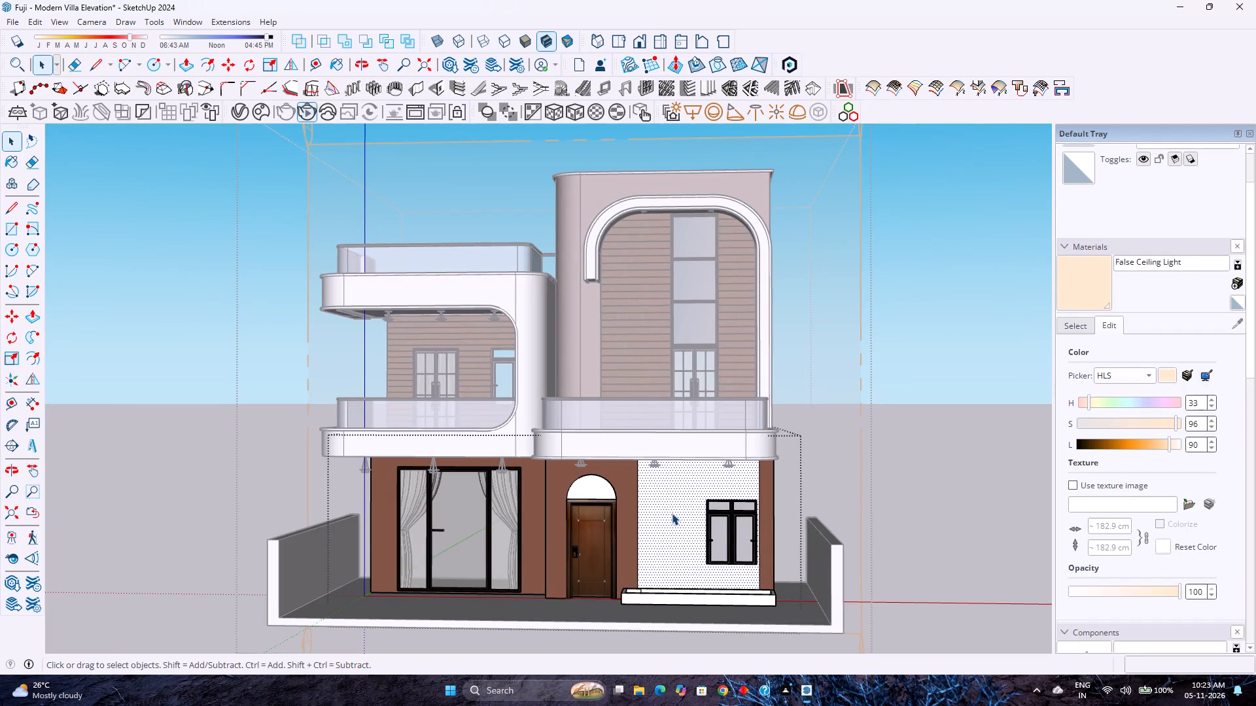
Leave the ground-floor group and open the villa's upper-floor group for editing from the back of the building.
scroll(424, 401, "up", 1)
left_click(872, 371)
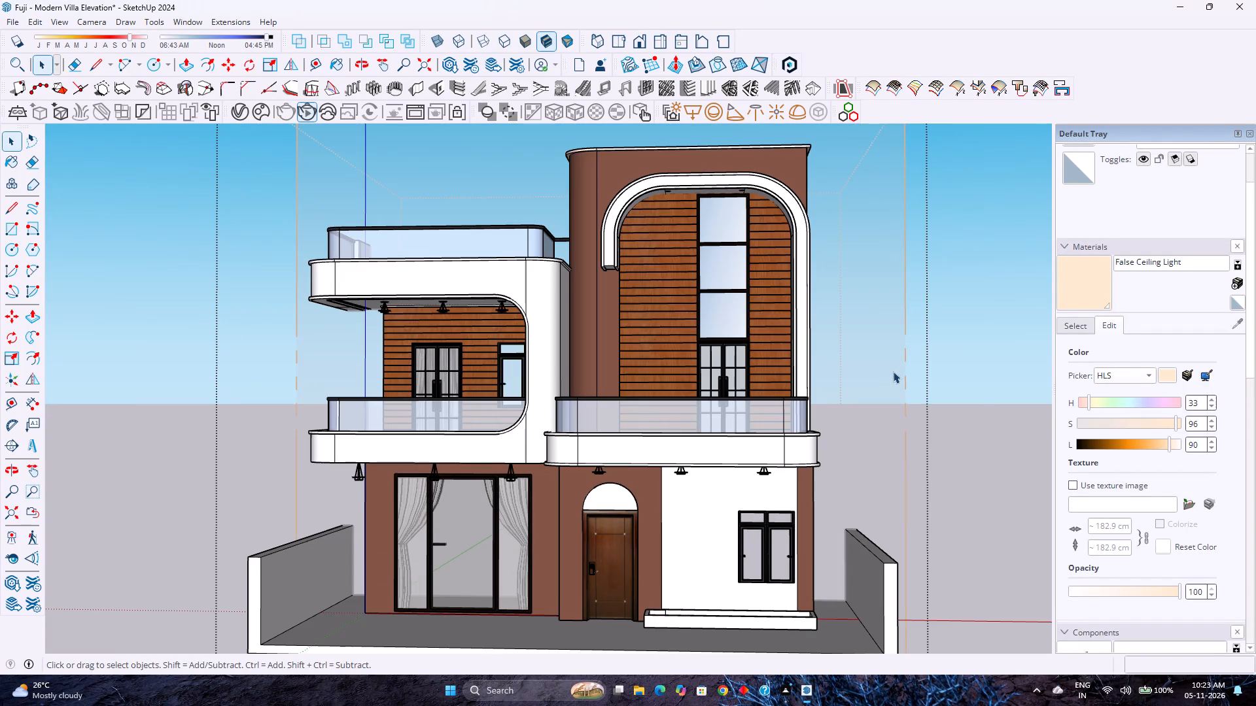
scroll(483, 445, "up", 1)
middle_click_drag(483, 446, 981, 514)
middle_click(984, 514)
middle_click_drag(455, 485, 1013, 495)
scroll(722, 477, "up", 2)
scroll(706, 420, "up", 2)
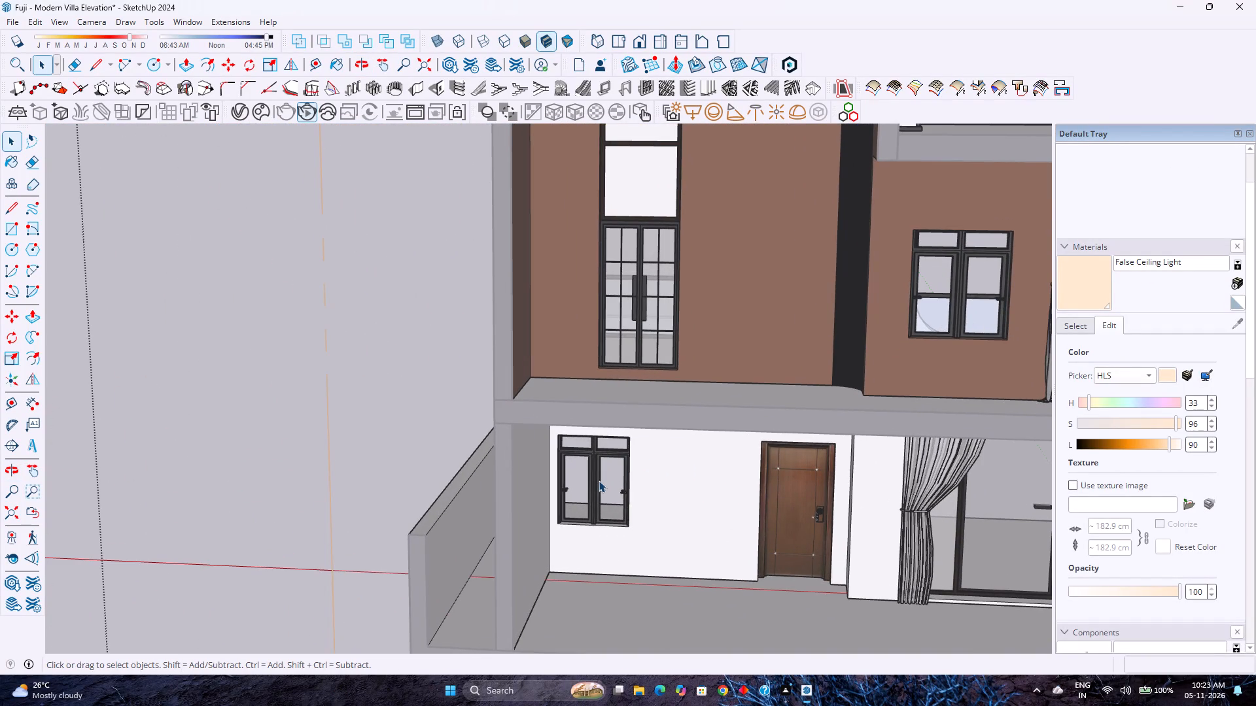
middle_click_drag(595, 483, 328, 698, "shift")
middle_click(334, 626)
middle_click(334, 626)
middle_click_drag(374, 594, 387, 584)
middle_click(387, 584)
scroll(413, 565, "down", 4)
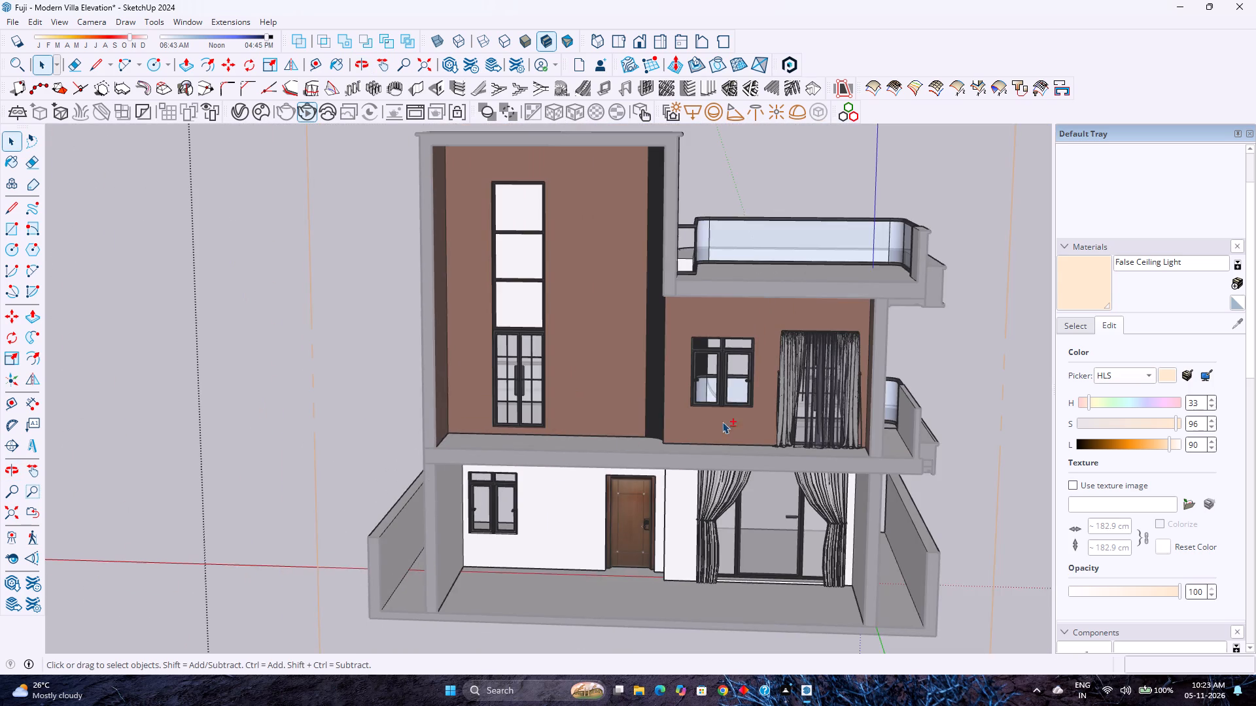
middle_click_drag(727, 425, 606, 546, "shift")
middle_click(606, 546, "shift")
middle_click_drag(587, 538, 608, 518)
double_click(736, 487)
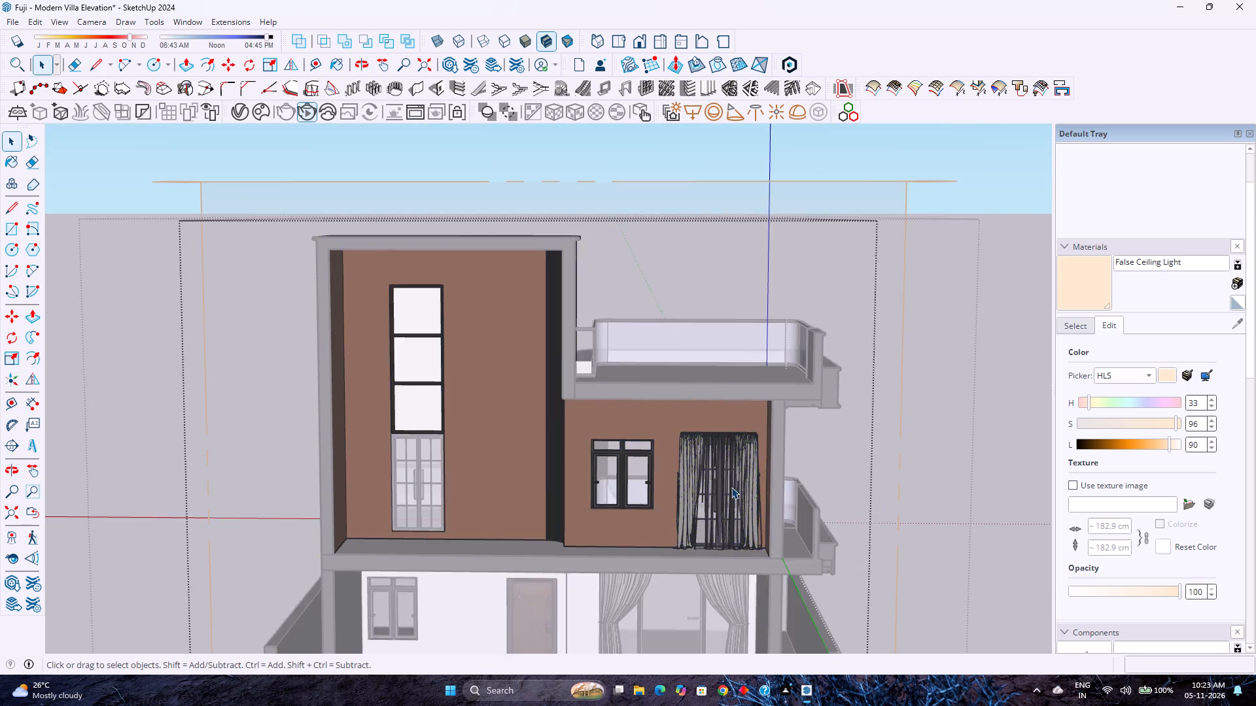
Copy the upper-floor curtain about 19' 10 7/8" along the red axis to the door below the tall window.
scroll(731, 487, "up", 3)
left_click(730, 487)
scroll(676, 503, "up", 5)
key("m")
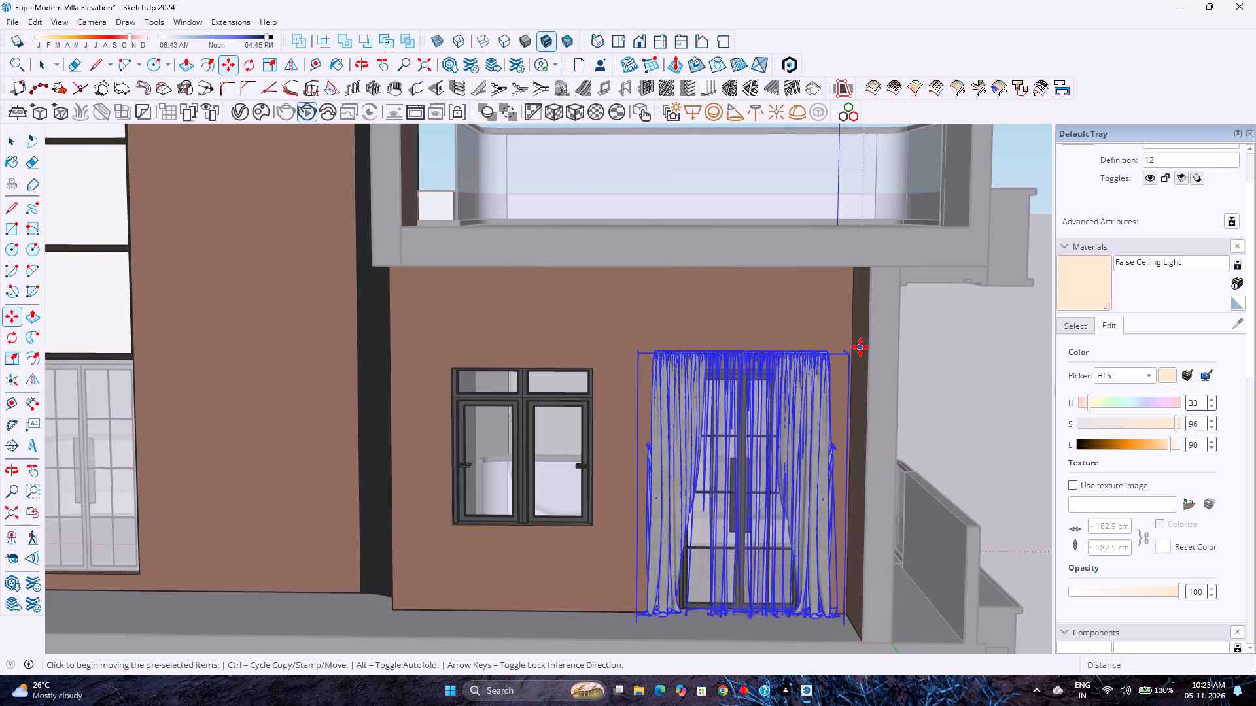
left_click(844, 343)
scroll(431, 414, "down", 1)
middle_click_drag(437, 414, 754, 480, "shift")
middle_click(755, 482, "shift")
middle_click(757, 484, "shift")
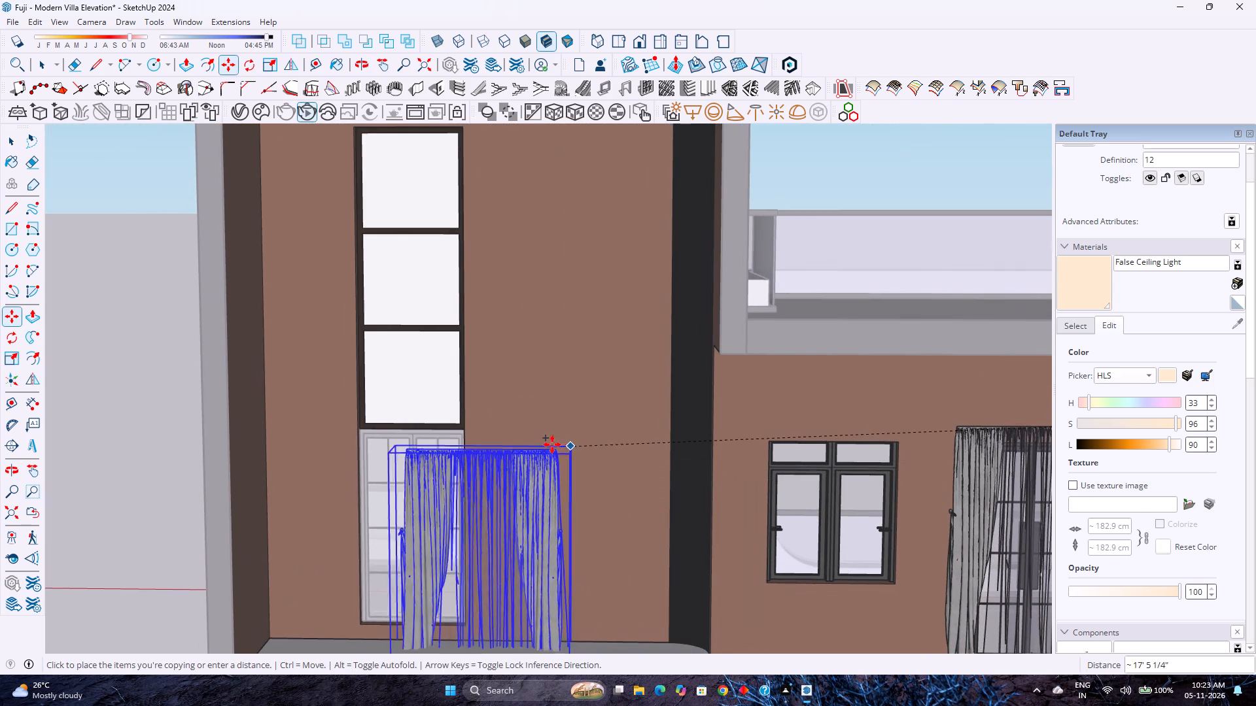
scroll(496, 420, "up", 3)
middle_click(496, 420)
middle_click(497, 420)
middle_click_drag(499, 420, 515, 462)
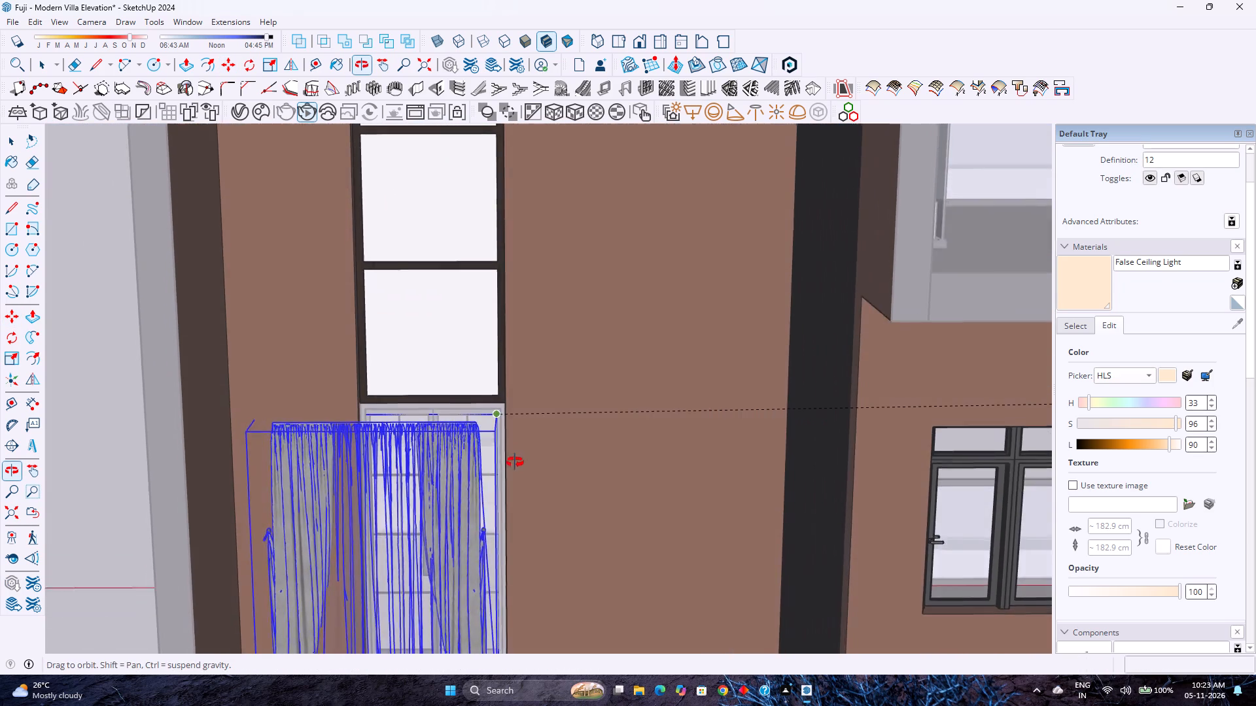
middle_click_drag(515, 462, 529, 522)
middle_click(529, 522)
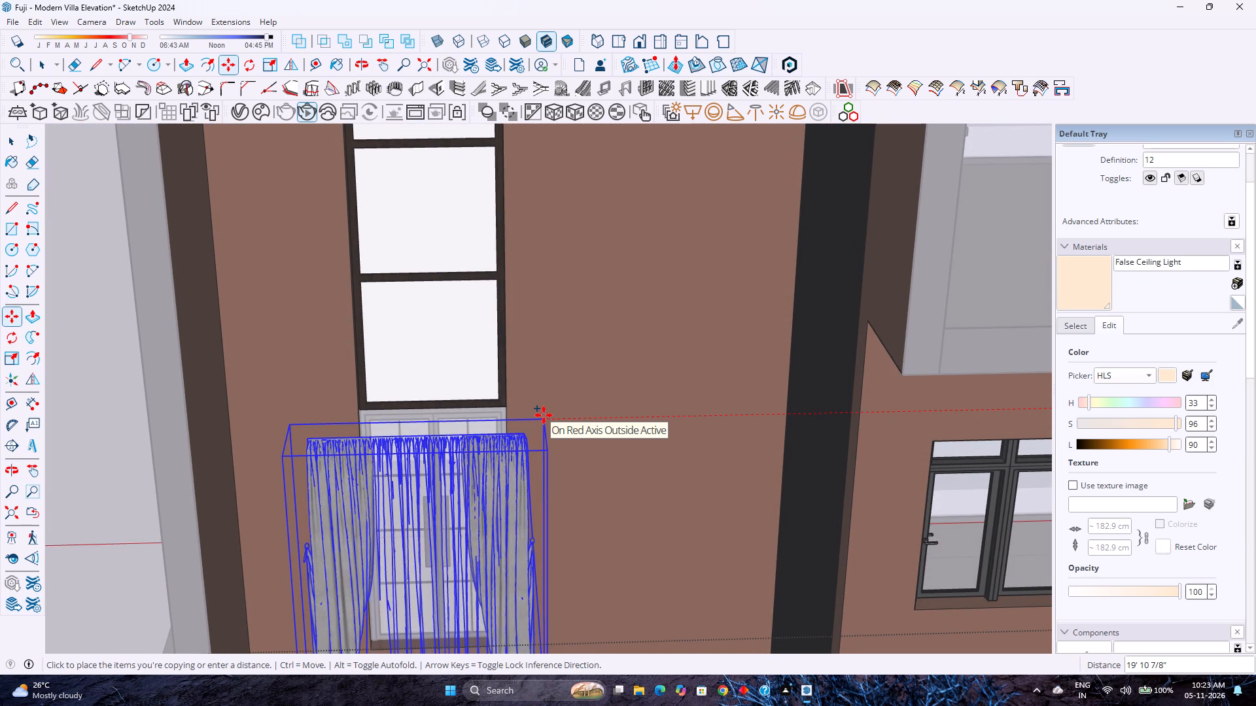
left_click(544, 415)
Shift the copied curtain about 1' 6 1/4" towards the wall and about 4 15/16" sideways to centre it over the door.
scroll(543, 417, "up", 4)
middle_click_drag(543, 417, 555, 503)
middle_click(555, 503)
middle_click(555, 505)
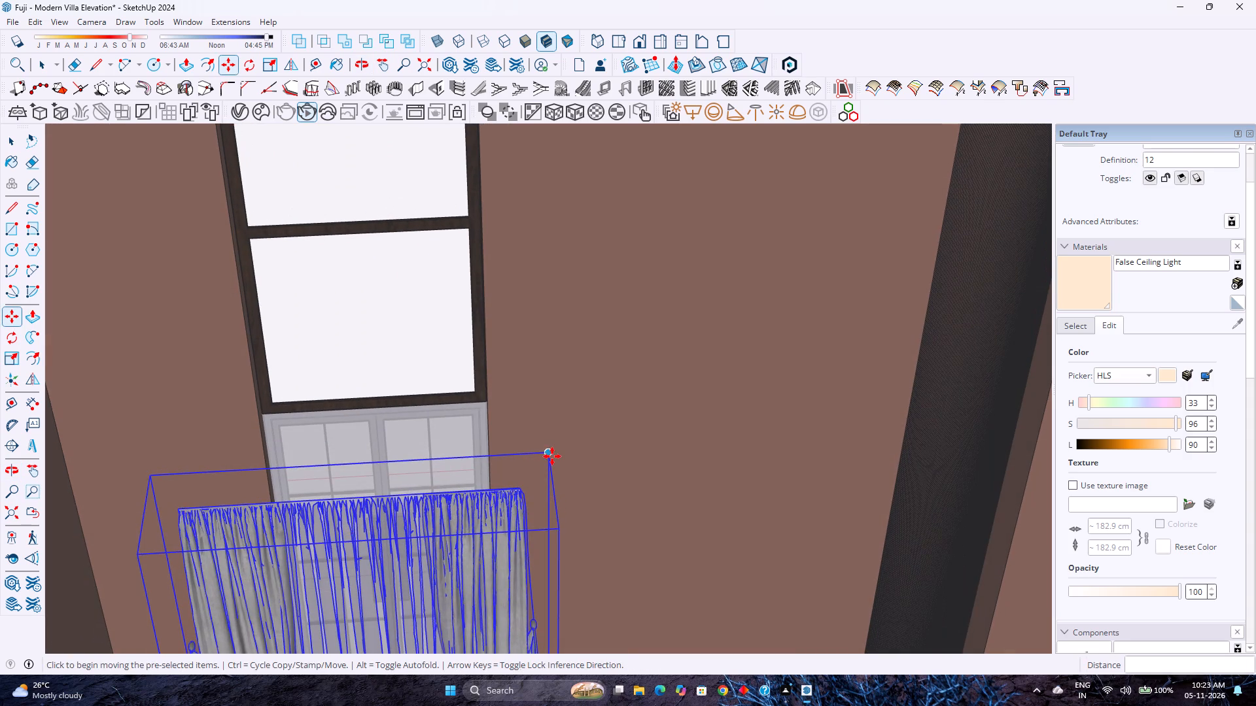
left_click(552, 456)
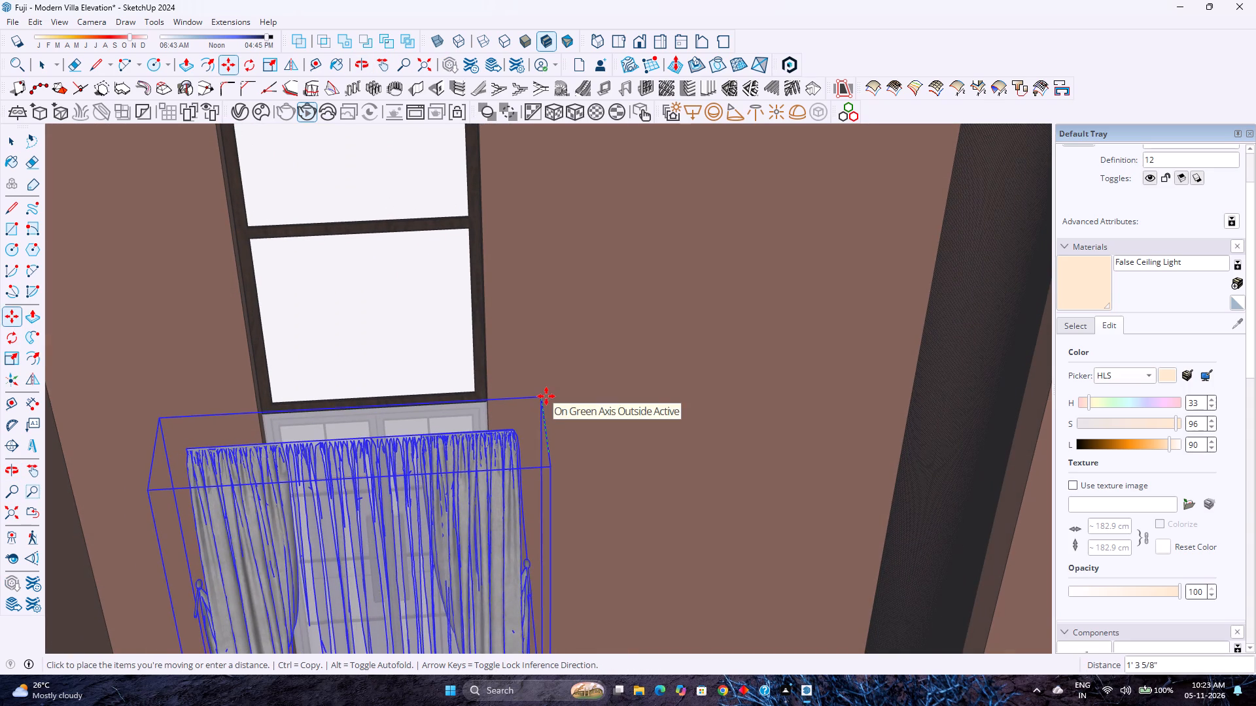
left_click(544, 389)
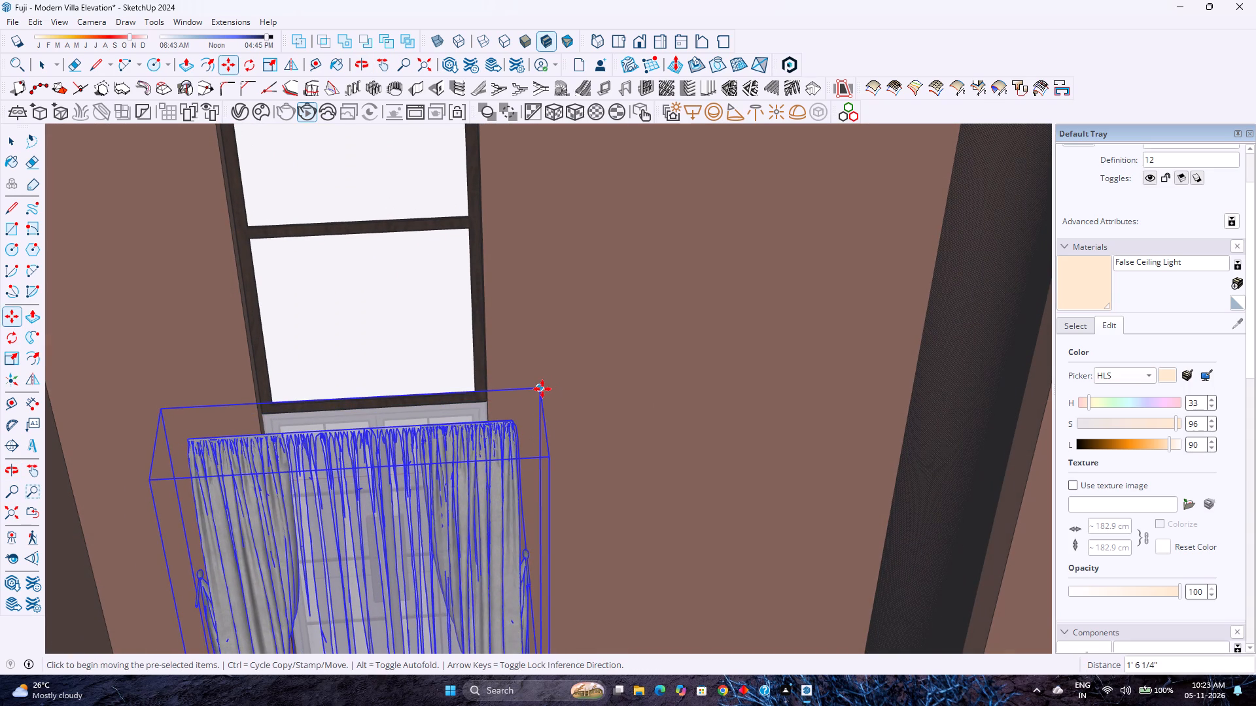
left_click(541, 389)
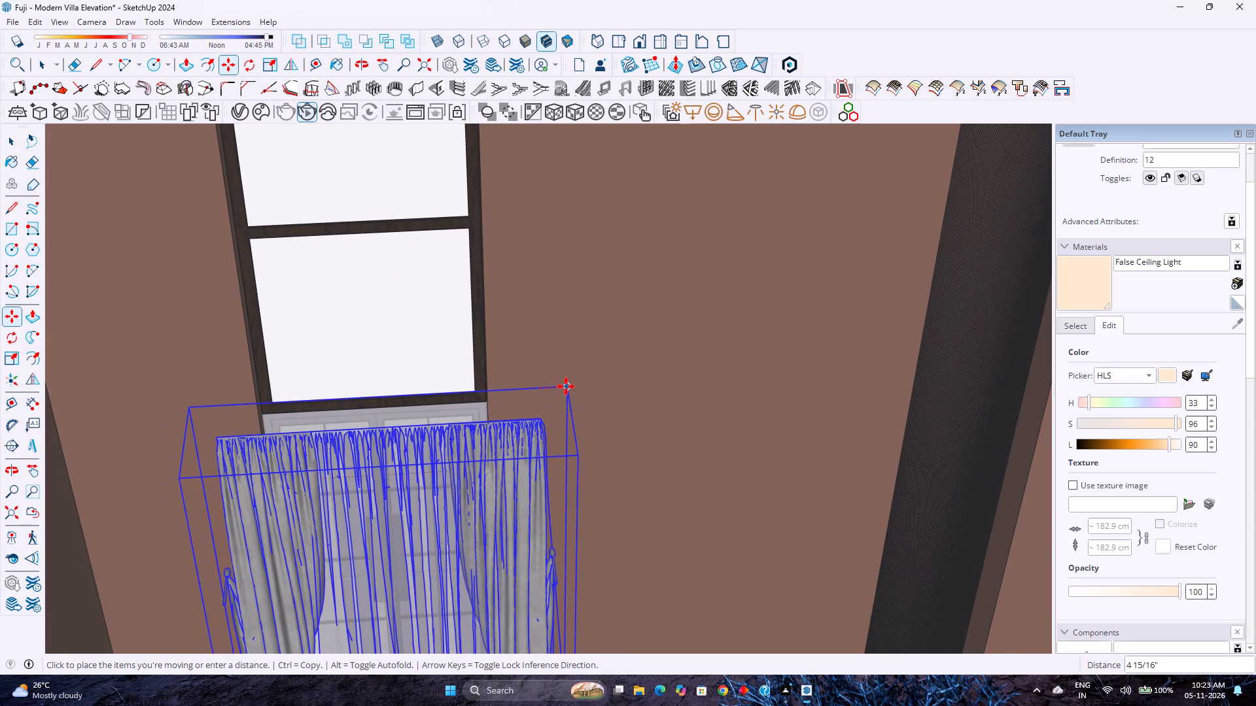
left_click(566, 386)
Move the copied curtain about 8 1/2" closer to the wall along the green axis.
scroll(413, 525, "down", 3)
middle_click_drag(413, 525, 398, 515)
middle_click(395, 511)
middle_click(391, 506)
middle_click_drag(391, 506, 386, 490)
middle_click(385, 486)
middle_click(385, 477)
scroll(385, 476, "down", 4)
scroll(518, 507, "up", 1)
middle_click(519, 511)
middle_click_drag(516, 509, 461, 467)
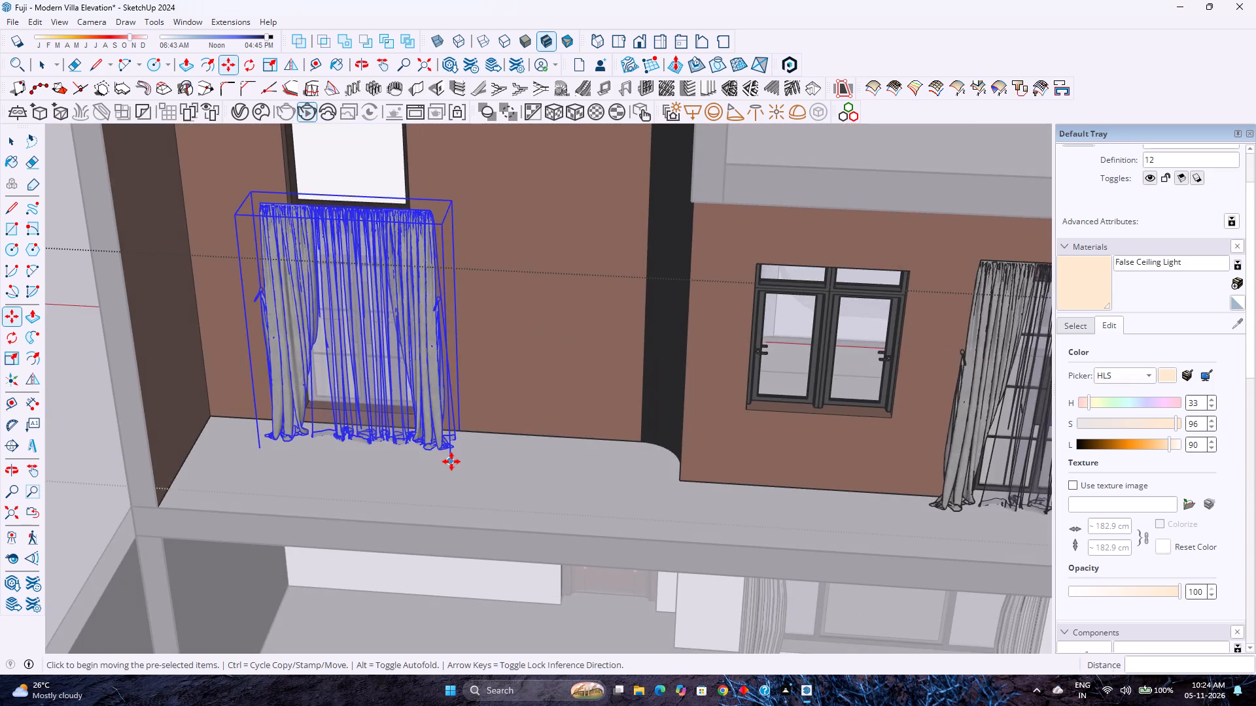
scroll(451, 462, "down", 1, "shift")
middle_click_drag(452, 462, 557, 616, "shift")
middle_click_drag(540, 577, 430, 528)
middle_click_drag(423, 526, 360, 515)
middle_click(355, 514)
middle_click_drag(296, 337, 502, 550, "shift")
middle_click(502, 550, "shift")
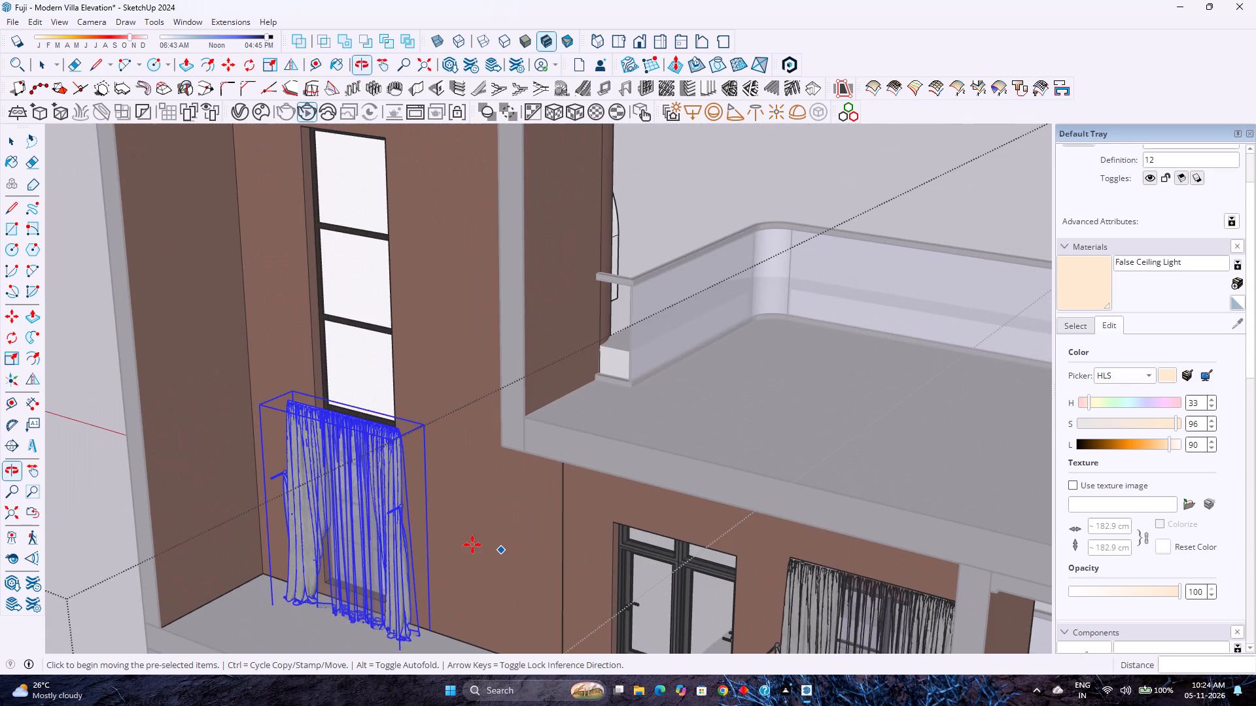
scroll(369, 443, "up", 8)
middle_click_drag(355, 428, 614, 526)
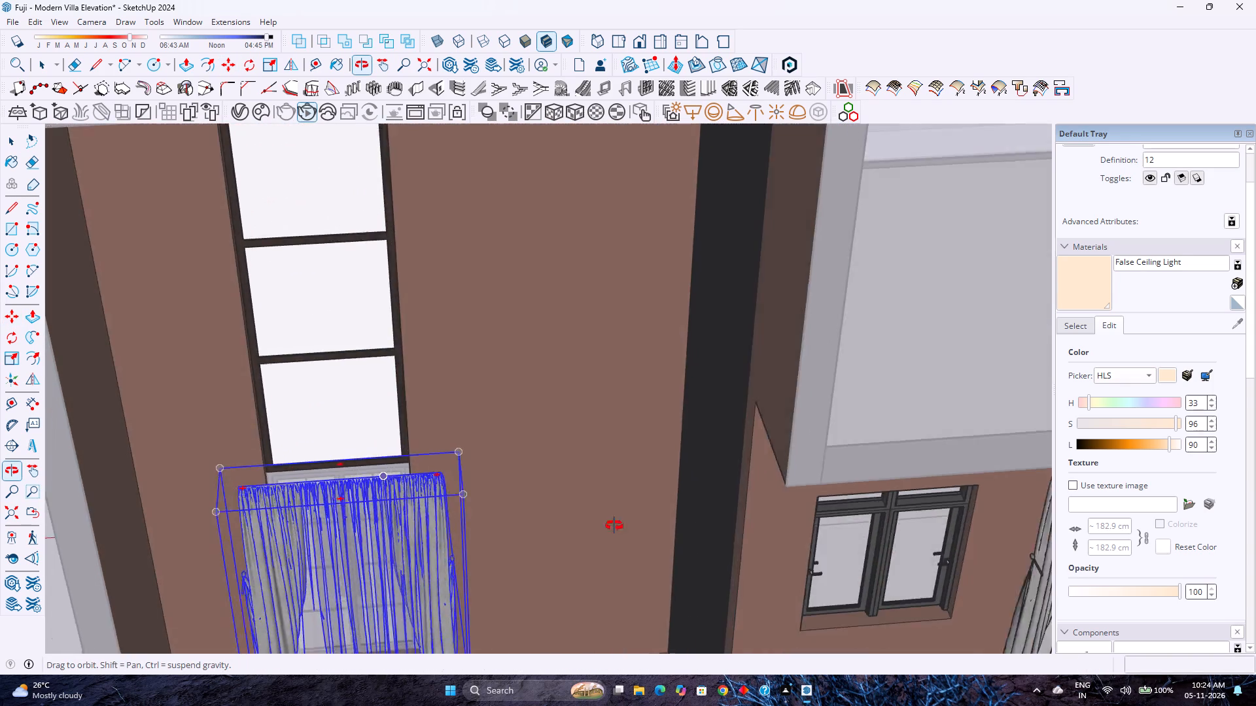
middle_click_drag(614, 526, 469, 492)
scroll(436, 505, "up", 4)
scroll(421, 530, "down", 1)
middle_click(418, 534)
middle_click_drag(417, 534, 419, 458)
middle_click(419, 458)
scroll(419, 458, "down", 3)
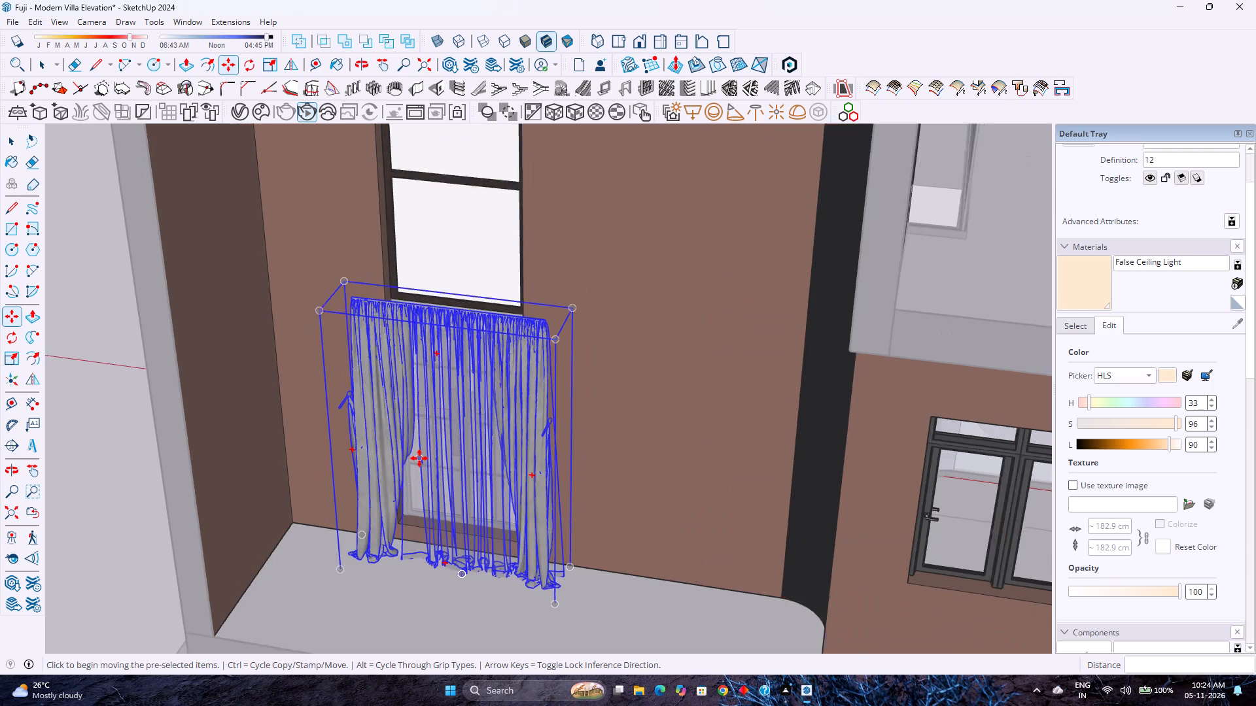
scroll(419, 458, "down", 1)
middle_click_drag(444, 431, 467, 586, "shift")
scroll(447, 467, "up", 7)
middle_click_drag(447, 467, 389, 572)
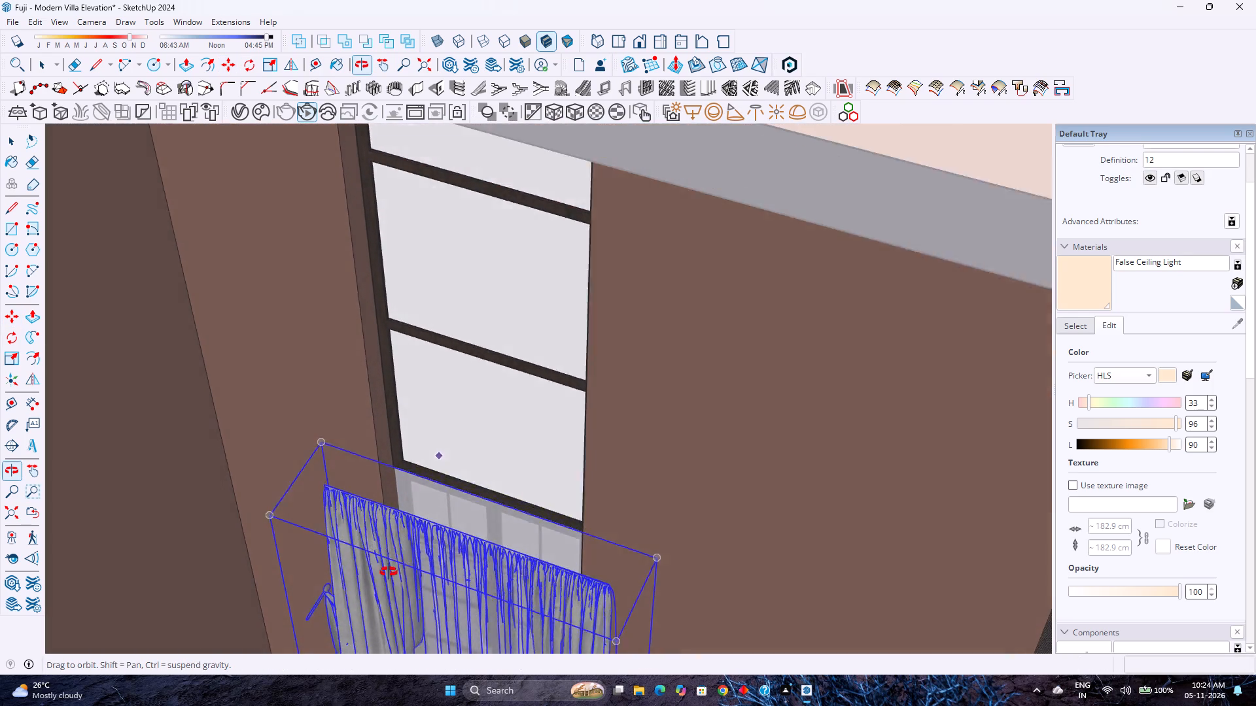
middle_click_drag(389, 572, 392, 567)
middle_click(392, 567)
scroll(333, 499, "up", 11)
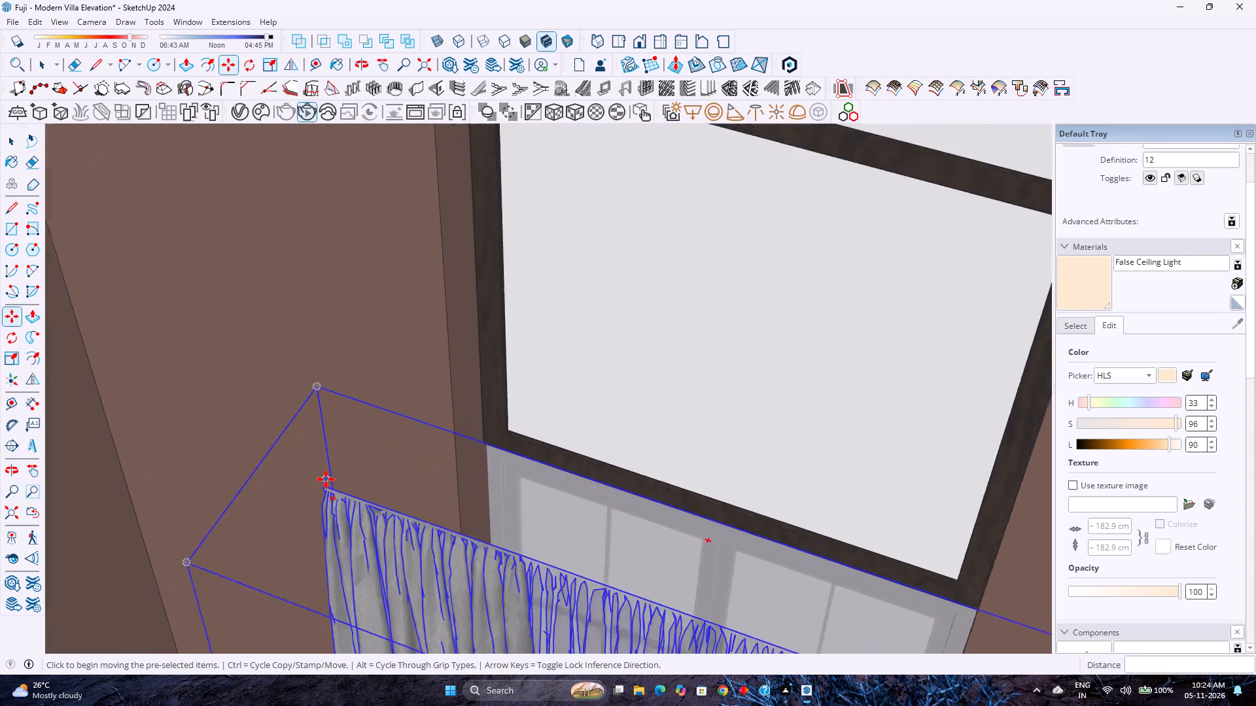
scroll(326, 479, "up", 4)
left_click(322, 489)
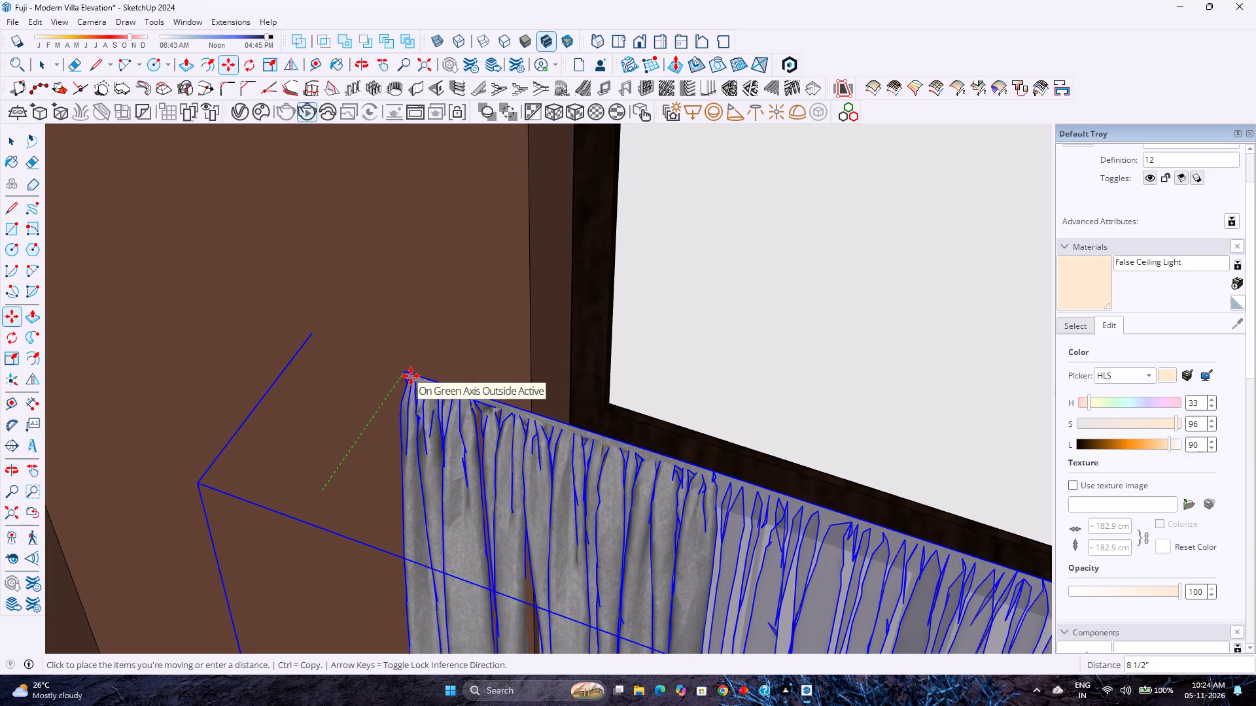
left_click(411, 376)
Examine how the original upper-floor curtain sits against its wall, for comparison with the copied curtain.
scroll(358, 471, "down", 15)
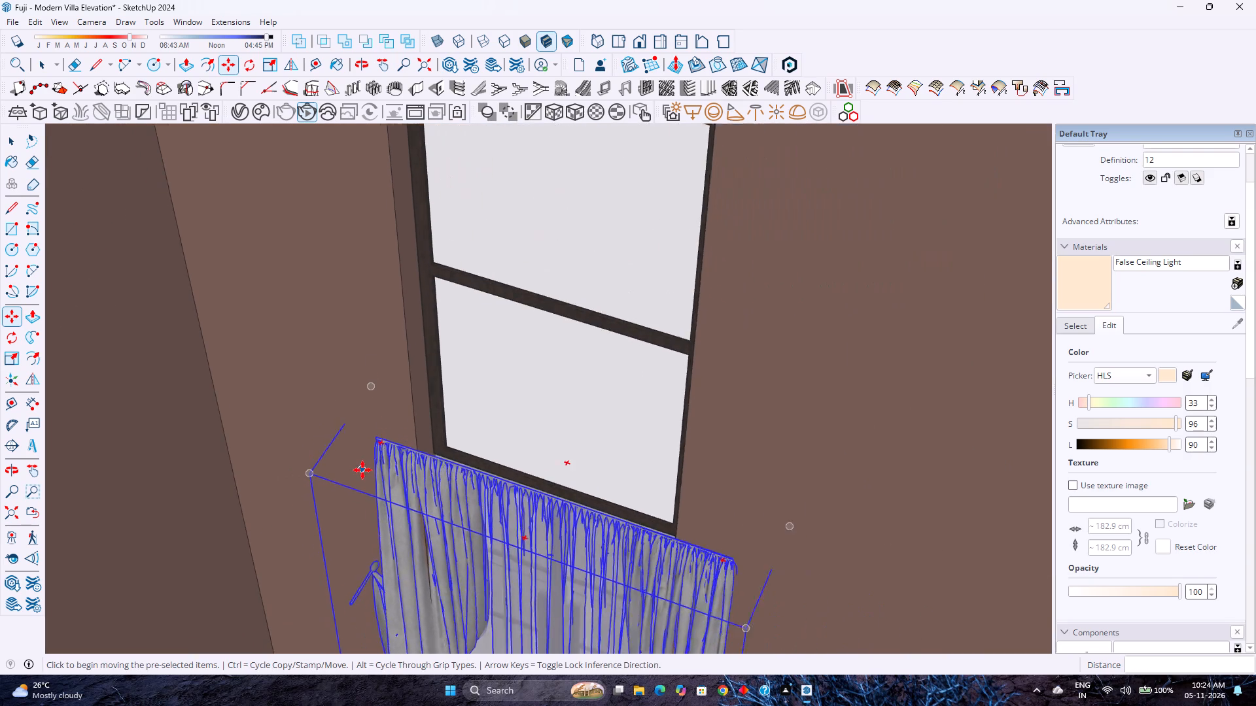
middle_click(365, 472)
middle_click_drag(367, 472, 441, 433)
middle_click(441, 433)
middle_click_drag(441, 433, 448, 429)
scroll(457, 426, "down", 12)
key("space")
scroll(466, 434, "down", 4)
scroll(920, 558, "up", 7)
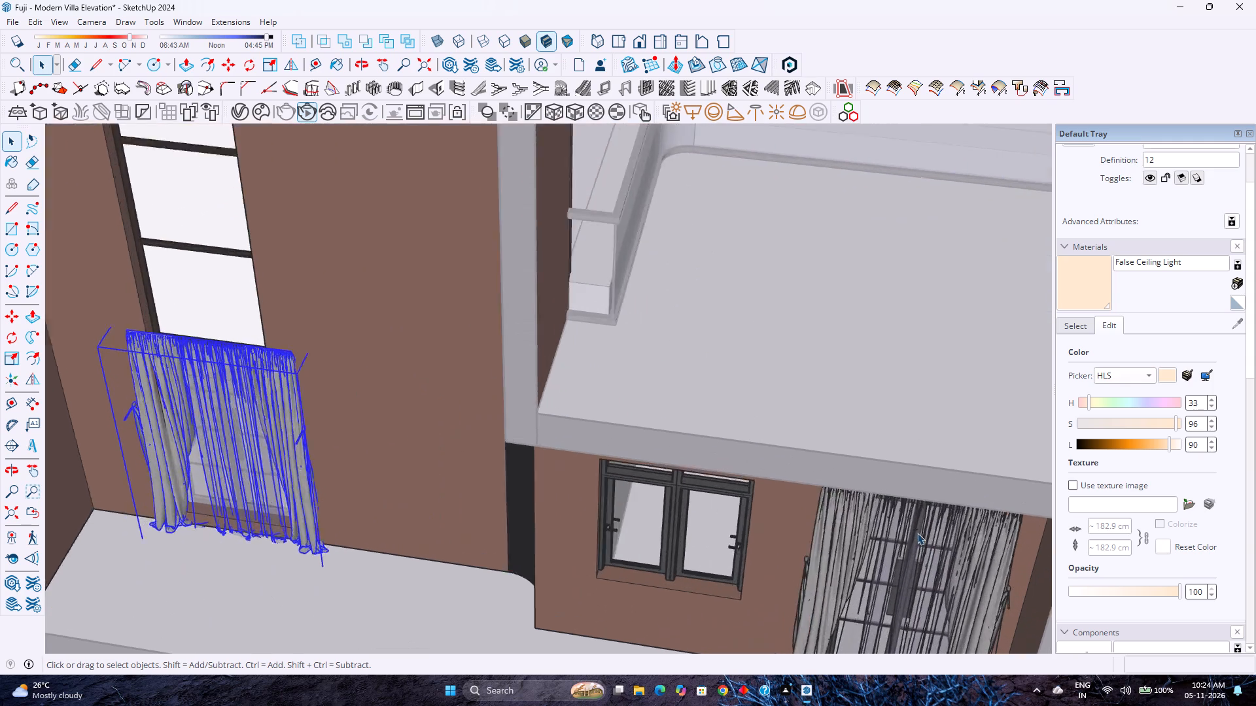
scroll(917, 533, "up", 3)
middle_click_drag(875, 519, 725, 505, "shift")
middle_click_drag(623, 507, 722, 462)
scroll(727, 458, "up", 1, "shift")
middle_click_drag(714, 462, 447, 620, "shift")
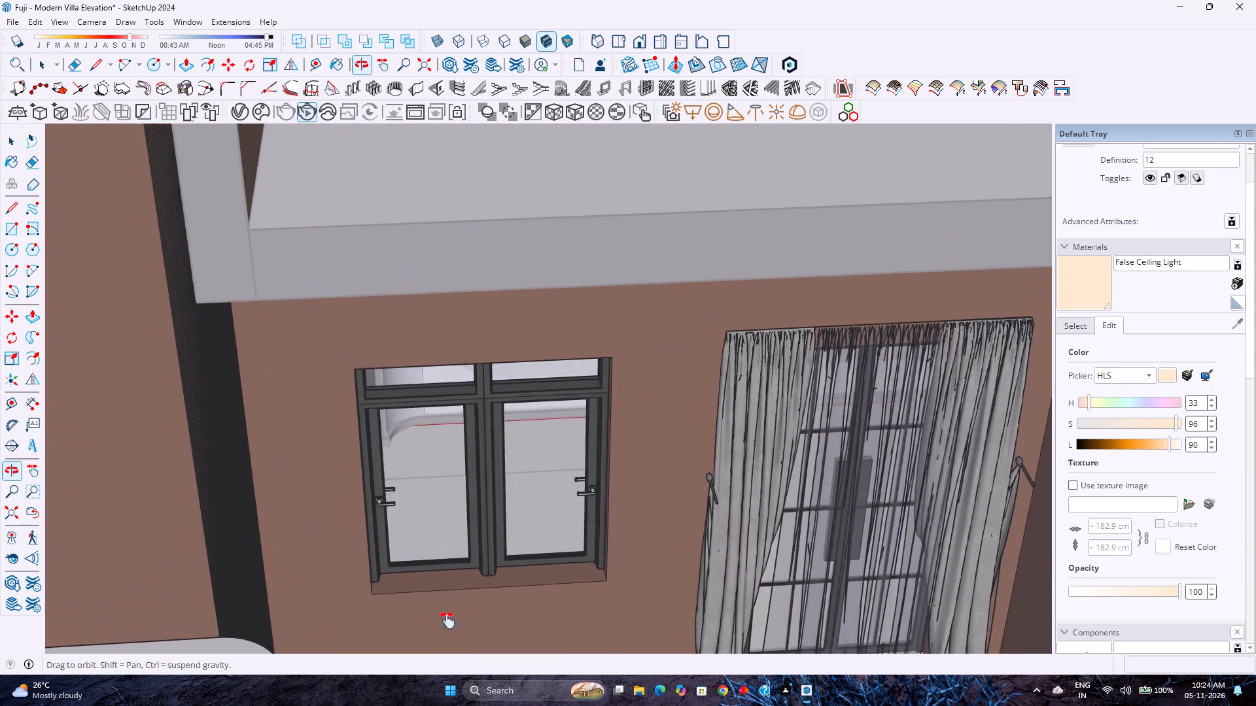
middle_click_drag(447, 620, 423, 626, "shift")
middle_click_drag(585, 508, 1008, 403)
middle_click_drag(1005, 404, 985, 408)
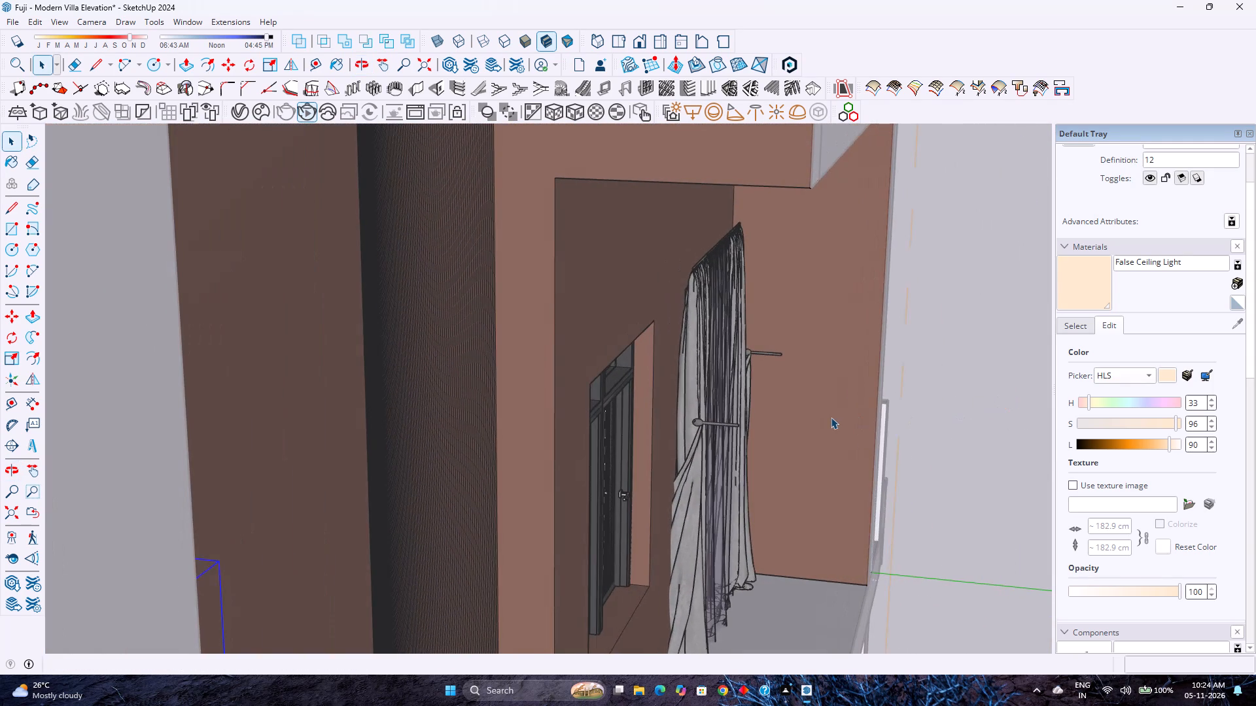
middle_click(831, 417)
scroll(695, 360, "up", 9)
middle_click_drag(702, 316, 642, 321)
middle_click(642, 321)
scroll(642, 321, "down", 1)
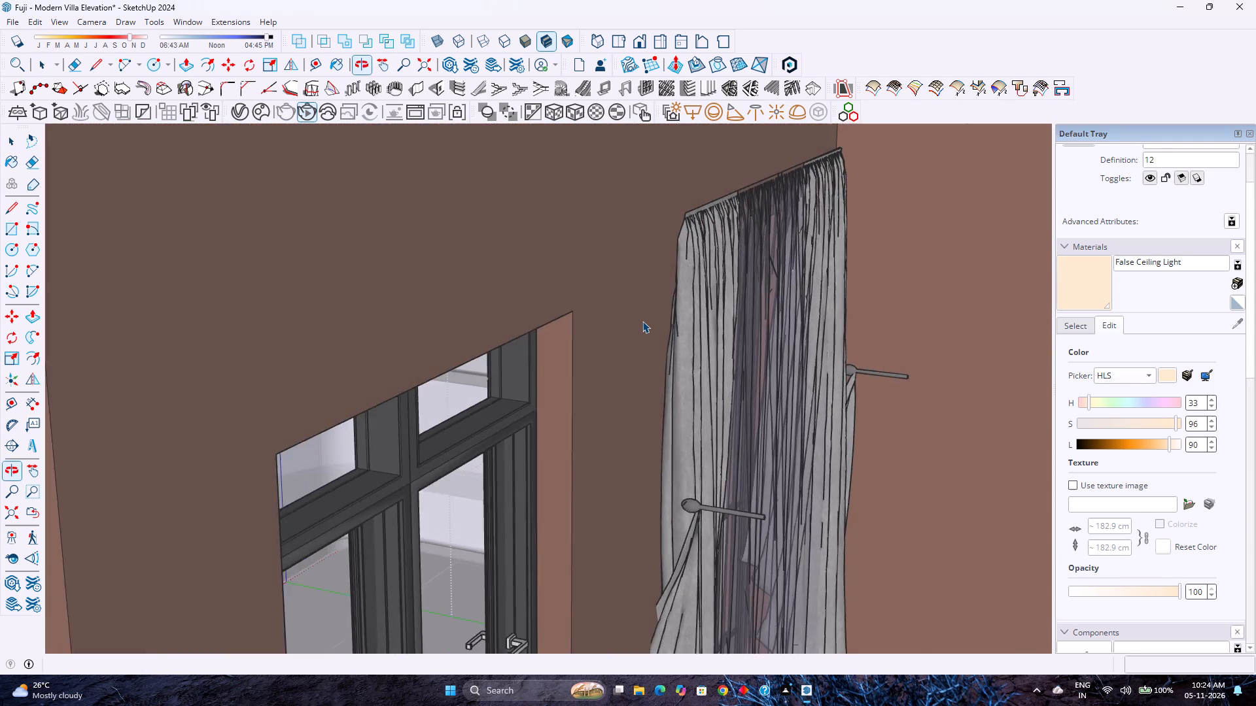
scroll(642, 321, "down", 10)
Check from the front facade how the copied curtain appears behind the door below the tall window.
left_click(6, 514)
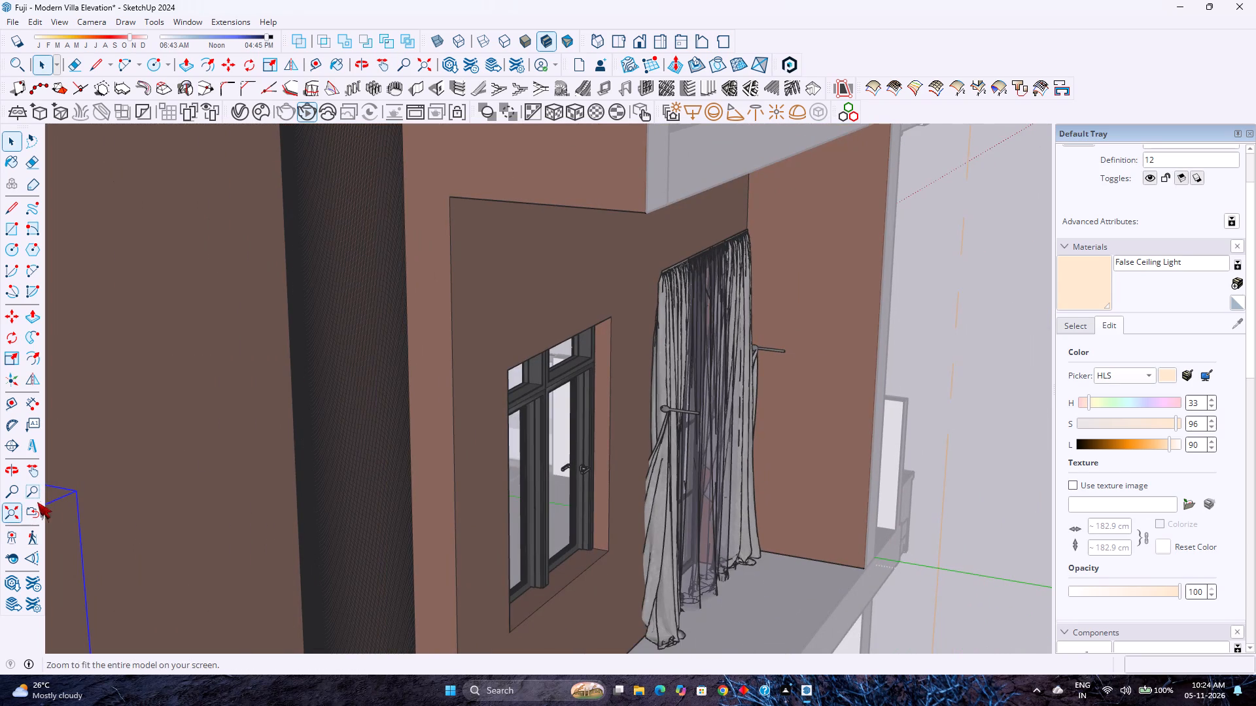
scroll(228, 467, "down", 1)
middle_click_drag(278, 469, 797, 460)
middle_click(798, 458)
scroll(678, 344, "up", 4)
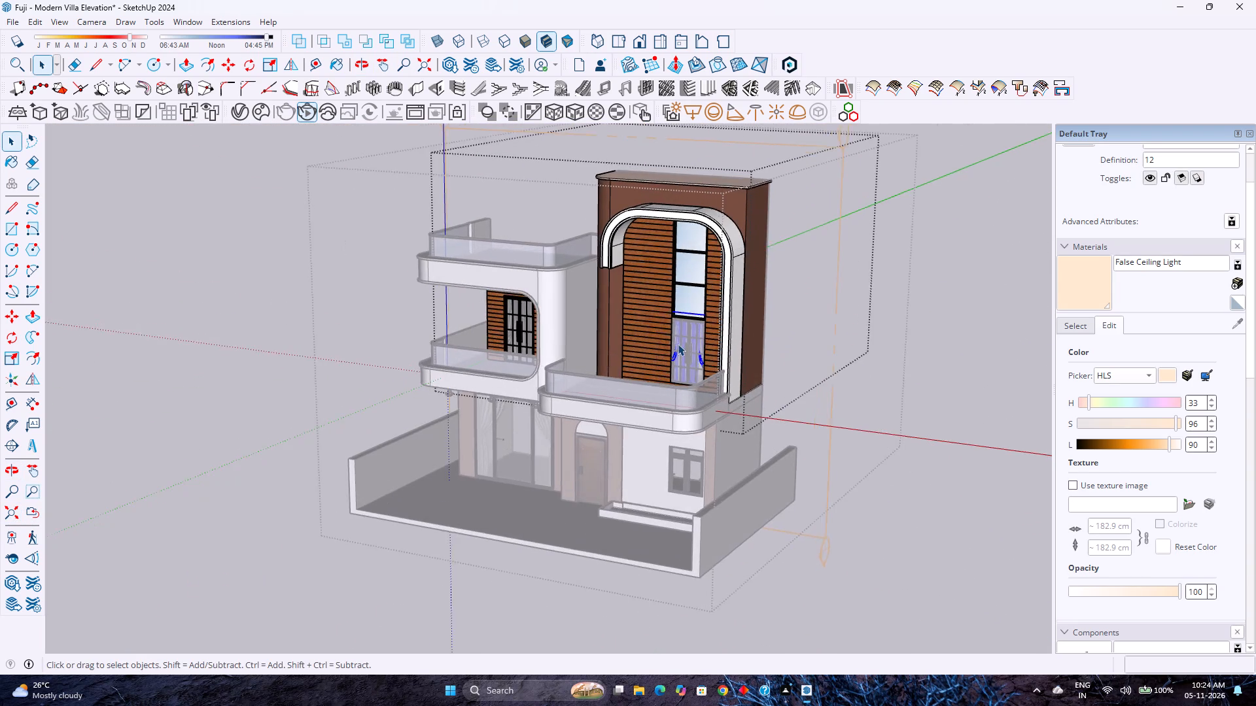
scroll(678, 344, "up", 9)
middle_click_drag(708, 344, 699, 356)
middle_click_drag(686, 367, 681, 374)
middle_click_drag(678, 377, 568, 430)
scroll(680, 375, "up", 3)
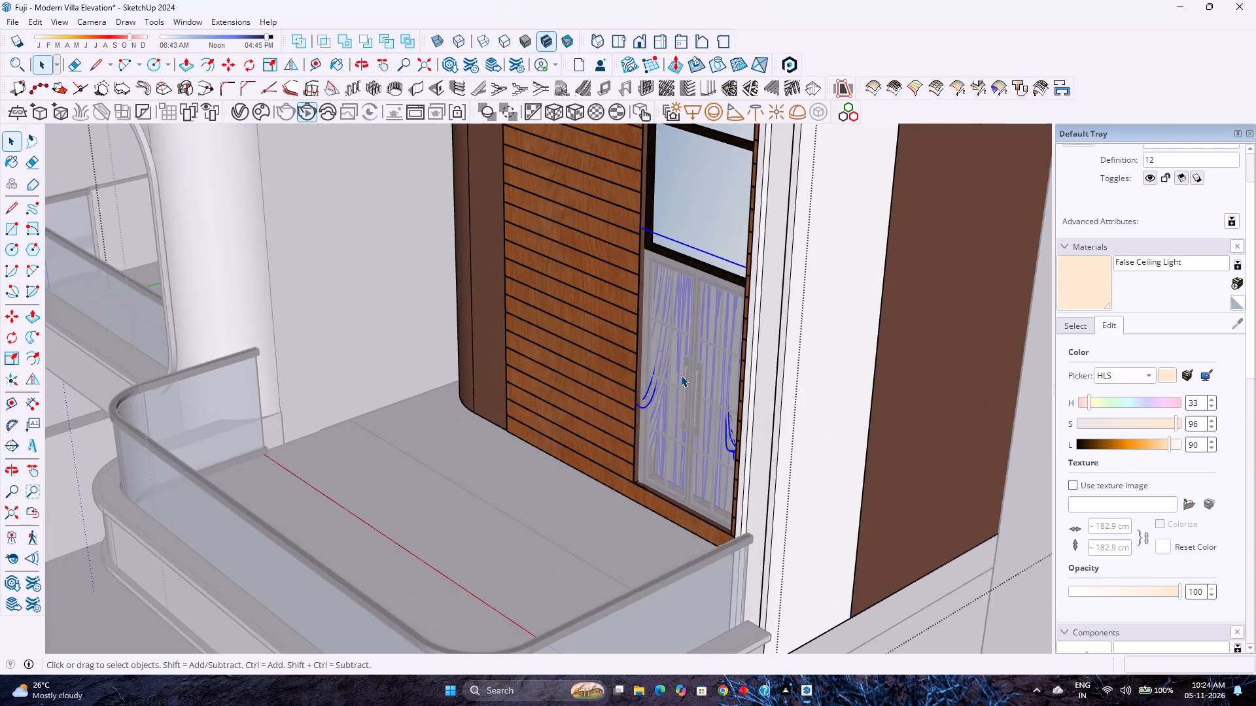
scroll(681, 375, "up", 6)
middle_click_drag(805, 411, 532, 440)
scroll(523, 441, "down", 8)
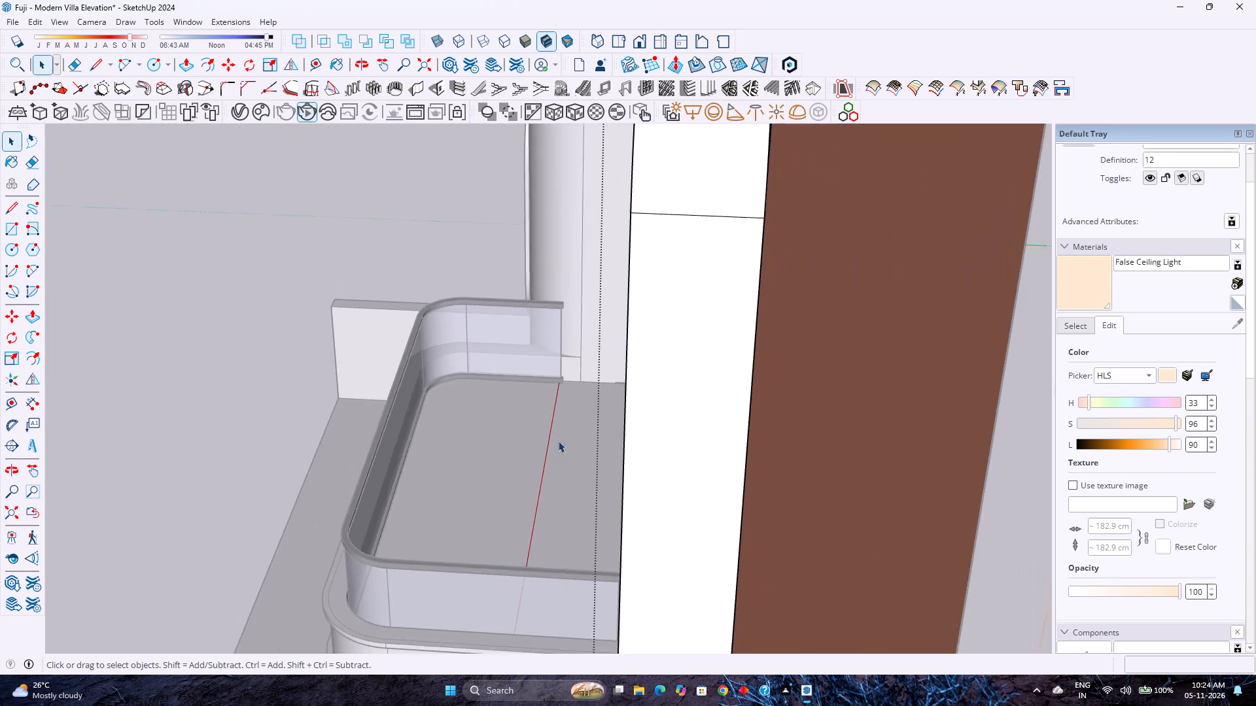
Move the copied curtain 1.5 inches away from the wall along the green axis.
middle_click_drag(772, 443, 582, 429)
middle_click(582, 429)
middle_click(569, 429)
middle_click(563, 429)
middle_click(561, 429)
scroll(493, 407, "up", 1)
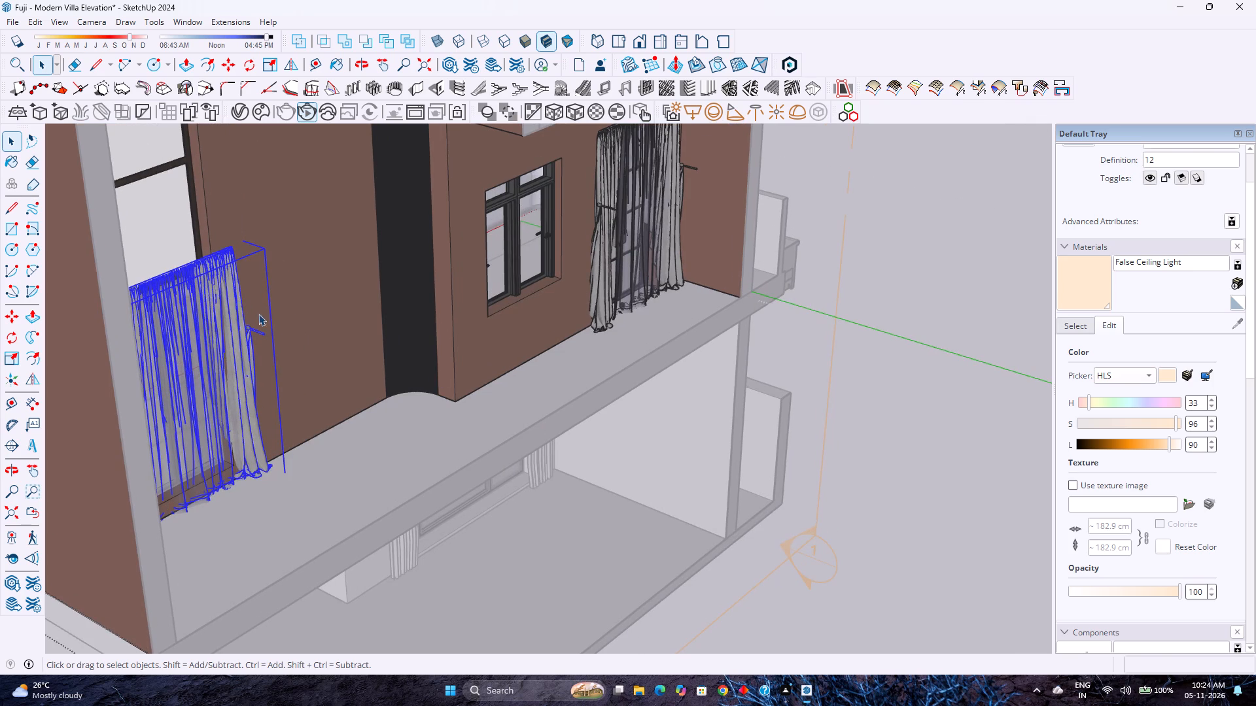
key("m")
scroll(242, 240, "up", 3)
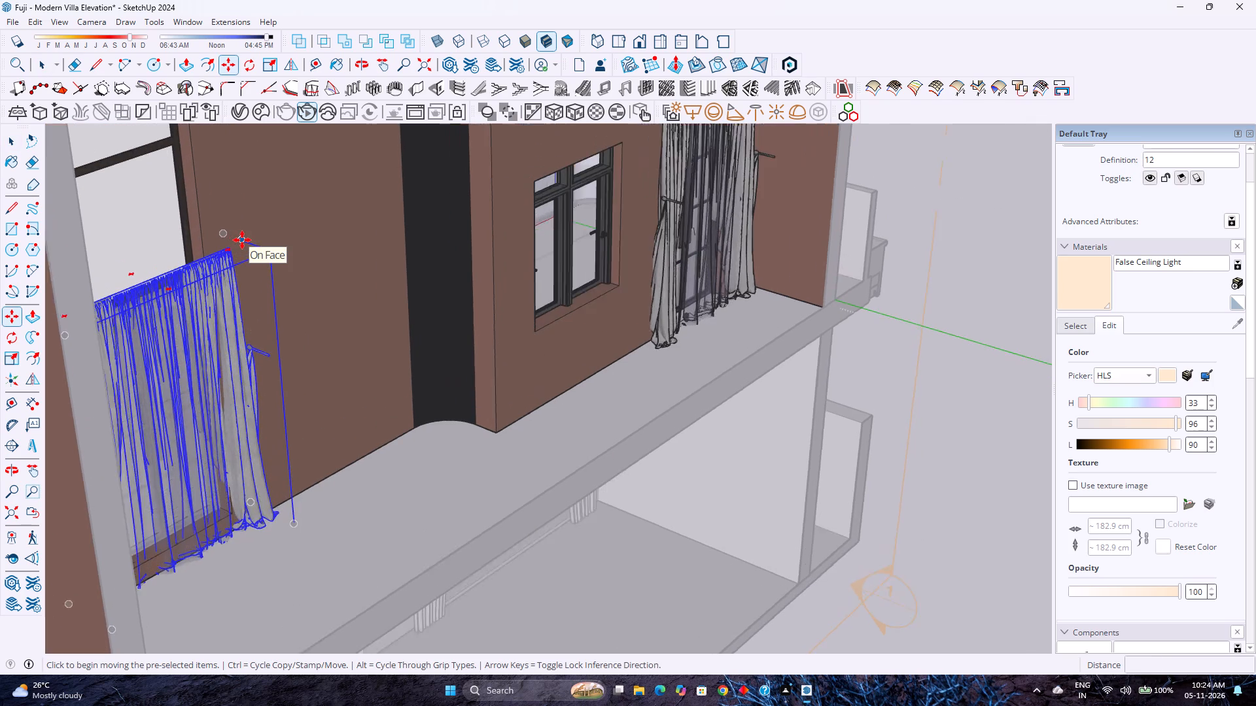
scroll(242, 240, "up", 13)
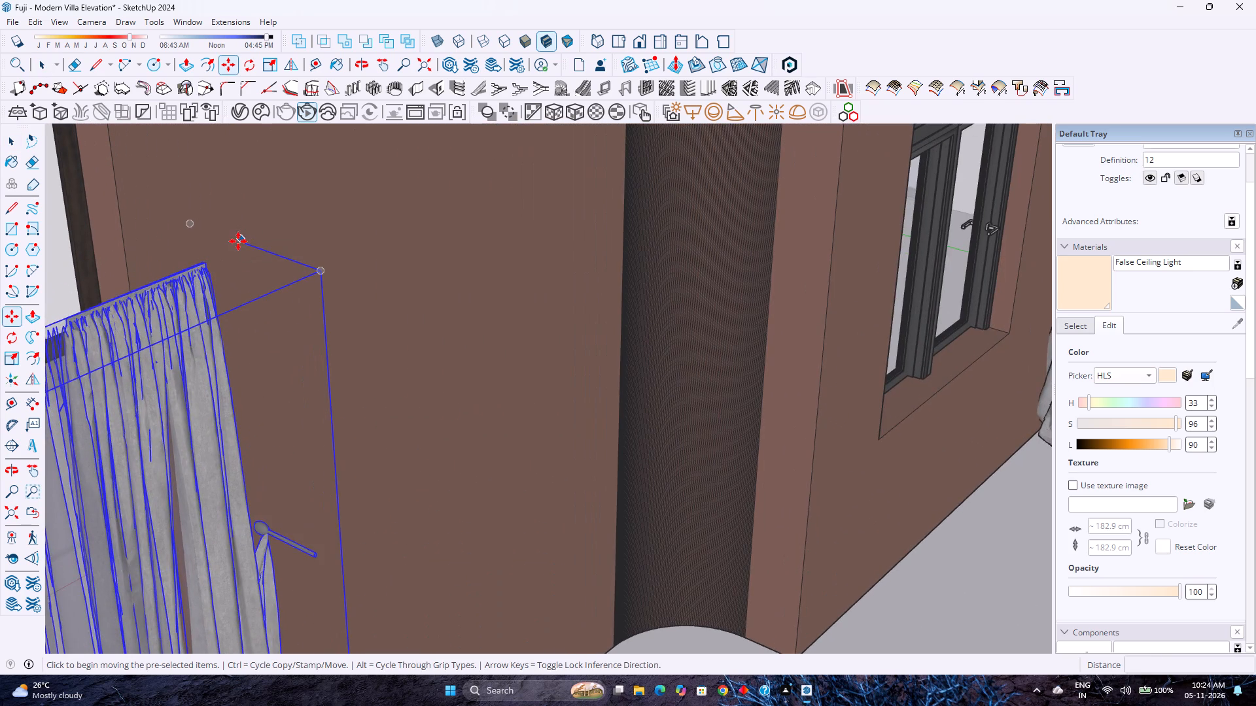
left_click(241, 241)
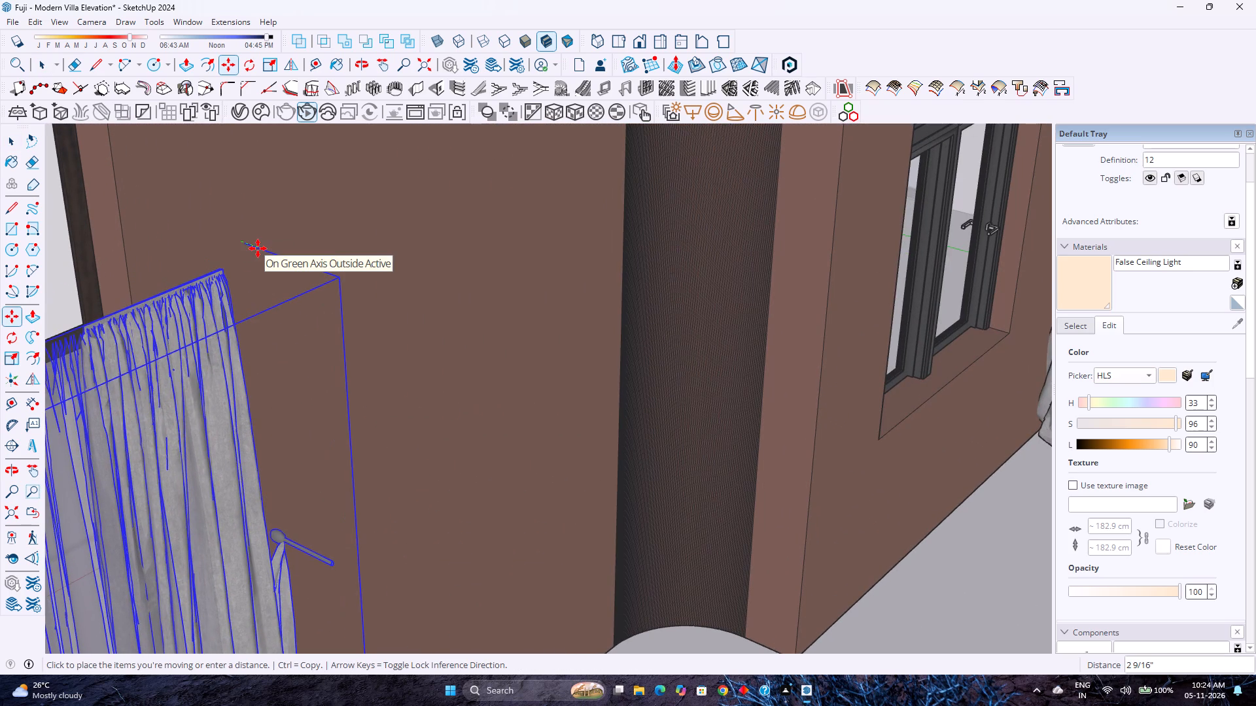
key("1")
type(".5")
key("Return")
key("space")
Check the repositioned curtain behind the door below the tall window from the front facade, and exit the open group.
scroll(267, 256, "down", 5)
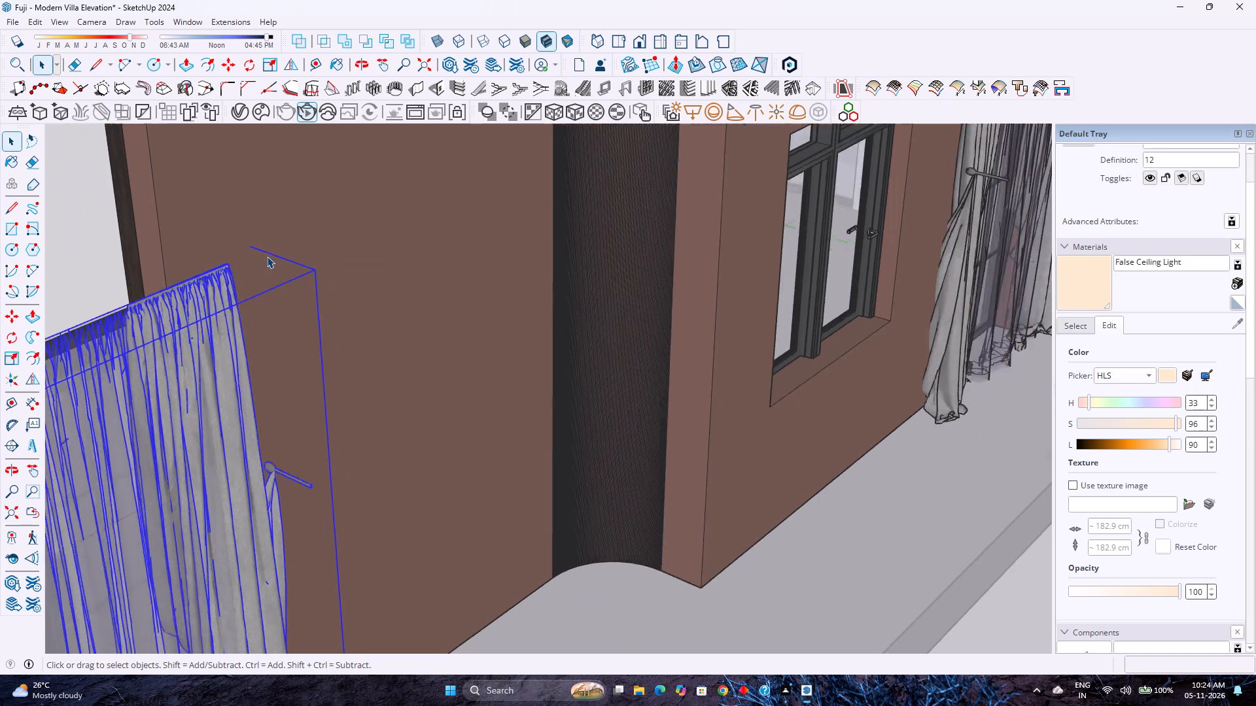
scroll(267, 256, "down", 5)
middle_click_drag(61, 323, 325, 311)
scroll(326, 311, "down", 13)
middle_click_drag(294, 320, 347, 314)
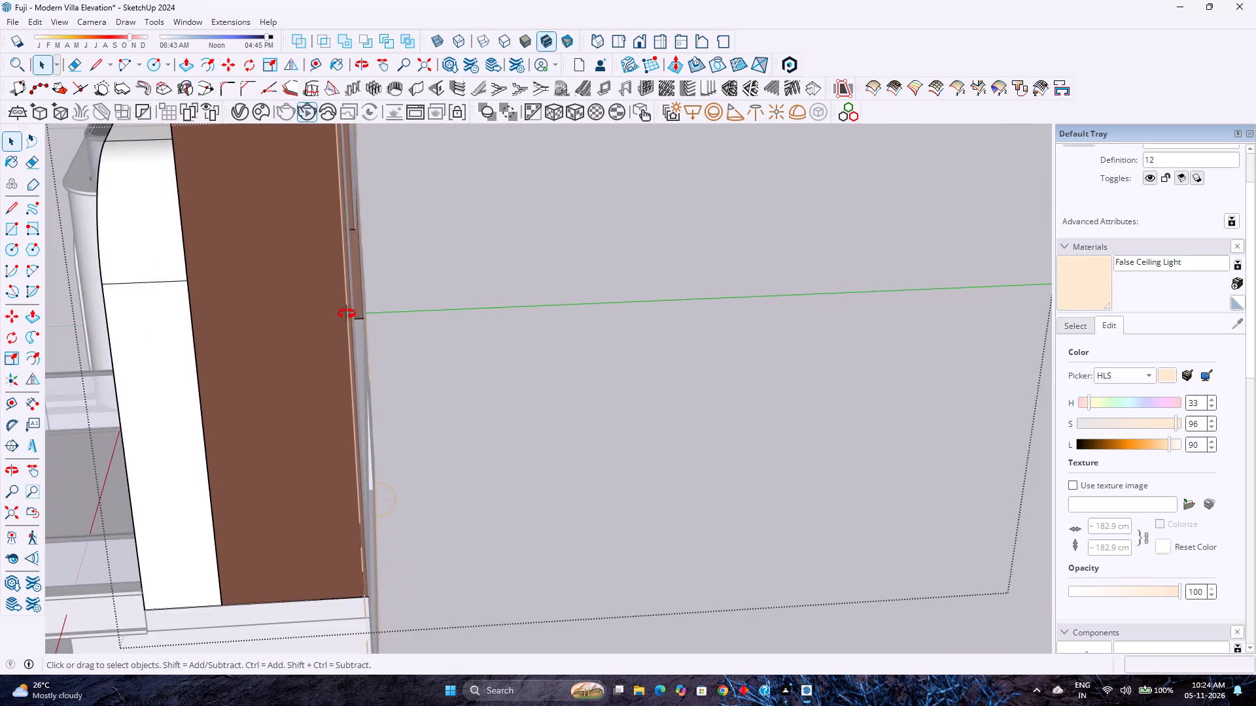
middle_click_drag(347, 314, 611, 278)
scroll(538, 265, "down", 8)
middle_click_drag(268, 418, 415, 404)
middle_click_drag(415, 404, 461, 380)
scroll(462, 379, "down", 1)
scroll(93, 556, "down", 4)
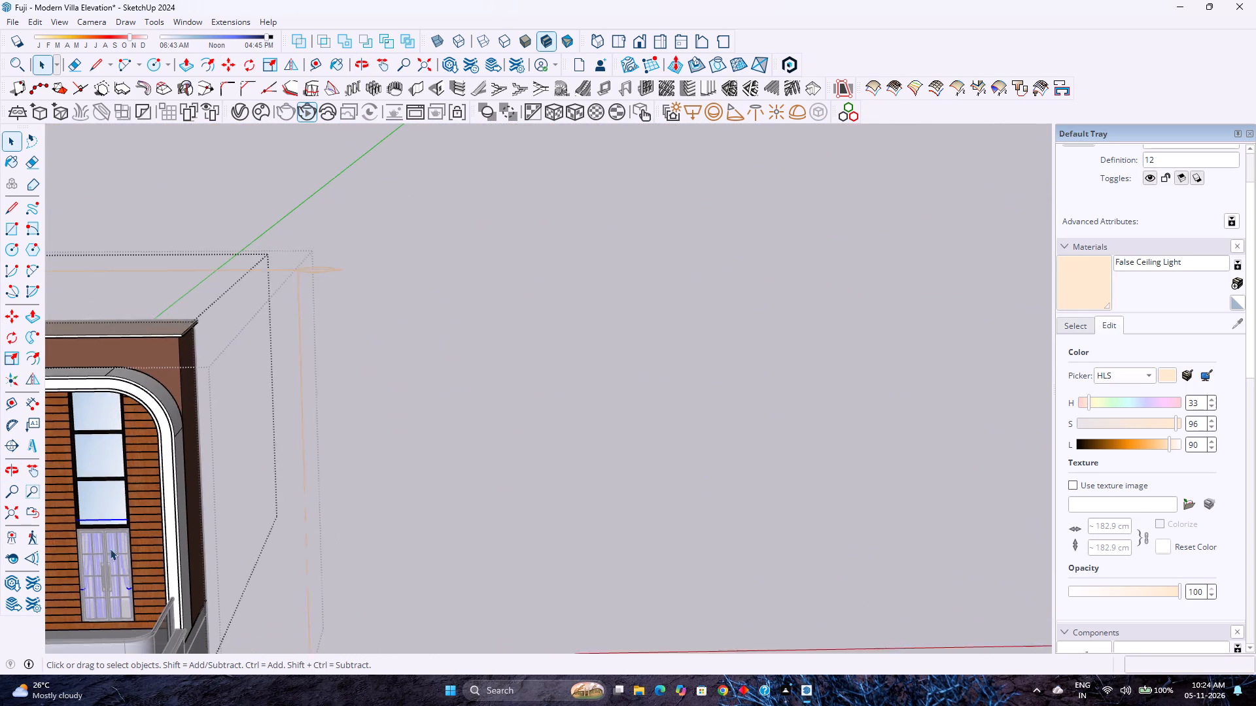
middle_click_drag(308, 492, 684, 427, "shift")
middle_click(771, 412, "shift")
middle_click_drag(771, 412, 795, 407, "shift")
middle_click(797, 407, "shift")
left_click(839, 421)
left_click(837, 421)
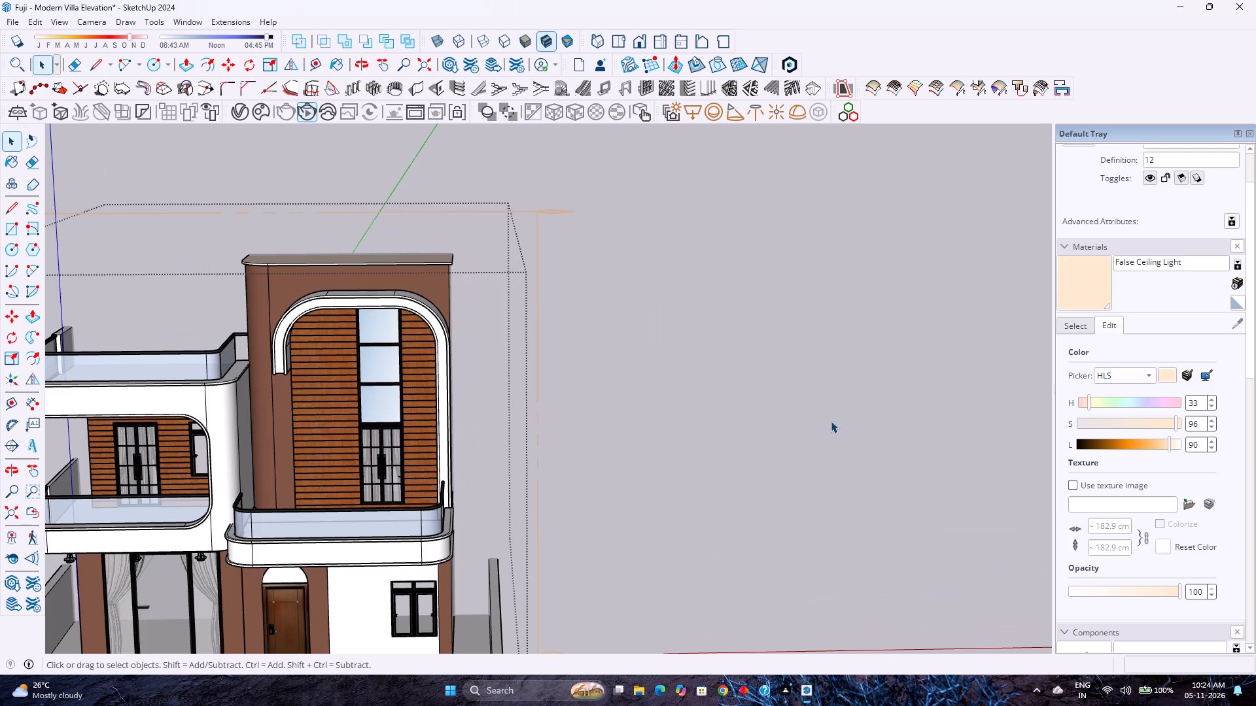
middle_click_drag(585, 445, 758, 389, "shift")
scroll(759, 389, "down", 1)
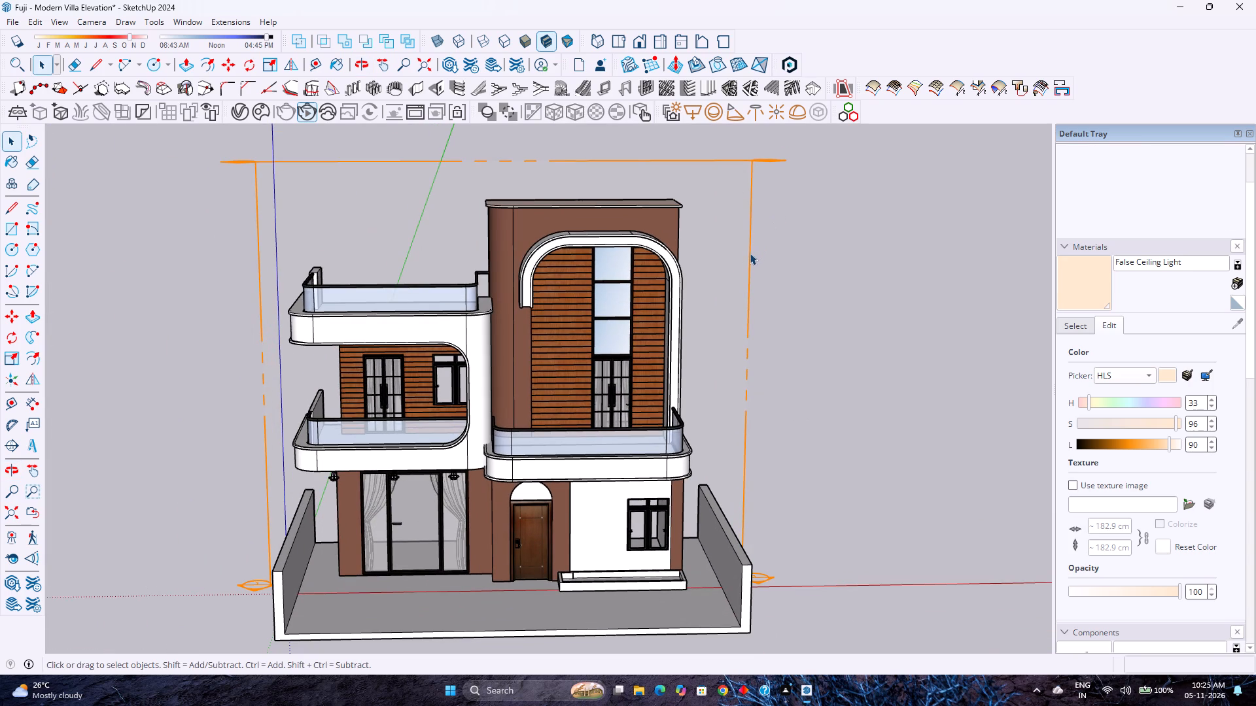
Examine the upper floor from its cut interior side, comparing the curtained doors with the window between them.
middle_click_drag(607, 323, 831, 358)
scroll(607, 323, "down", 1)
middle_click_drag(837, 356, 853, 353)
middle_click(855, 353)
middle_click_drag(313, 403, 517, 429)
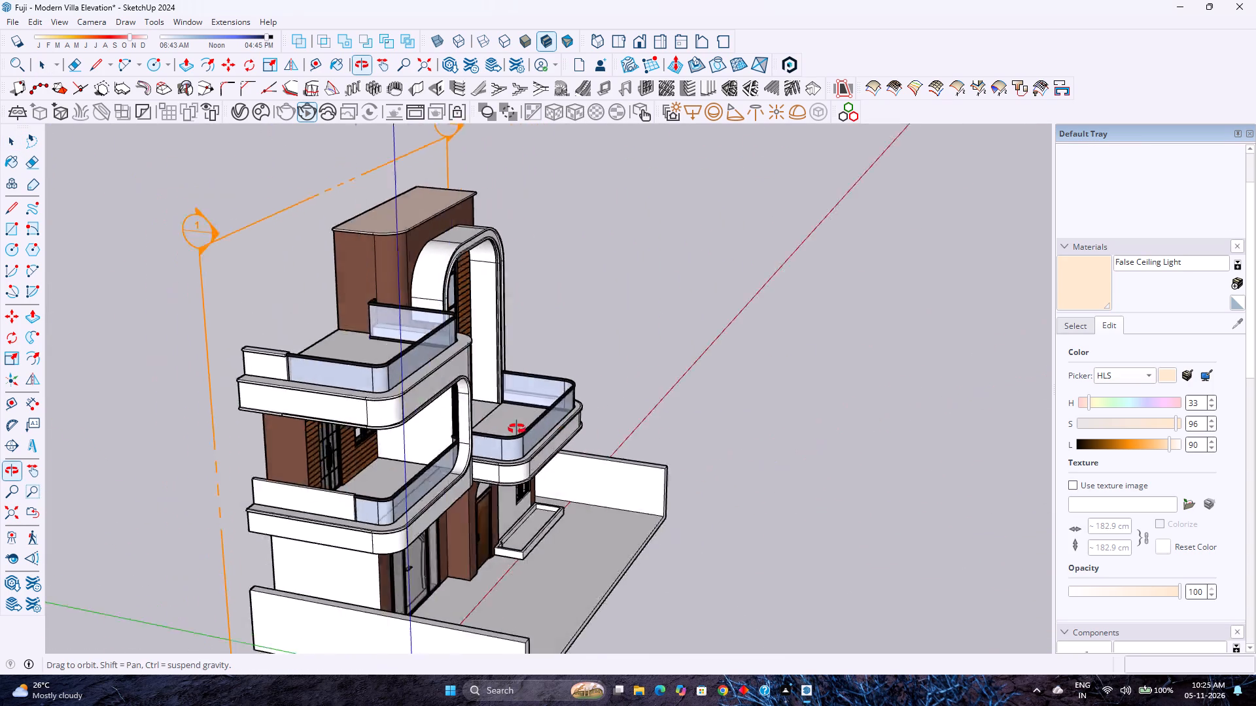
middle_click_drag(517, 429, 855, 414)
middle_click_drag(886, 410, 1006, 392)
scroll(586, 472, "up", 7)
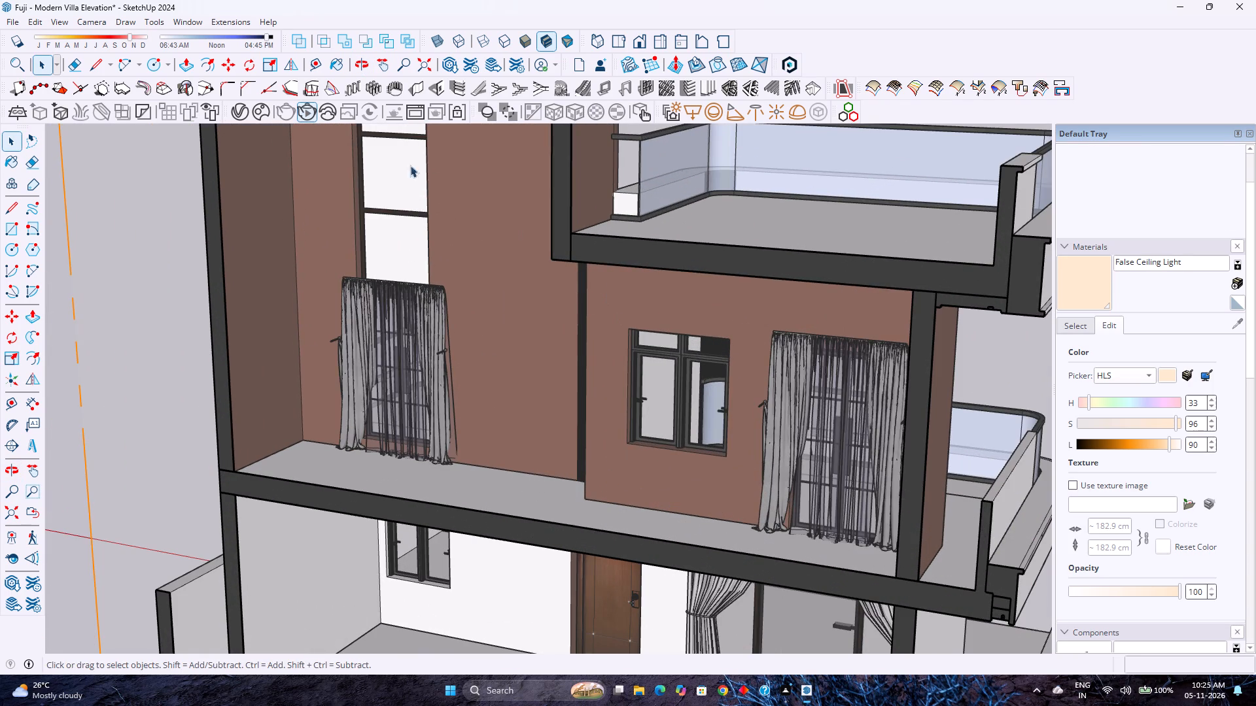
Open 3D Warehouse and browse the Curtains model results for another curtain suited to the villa.
left_click(186, 21)
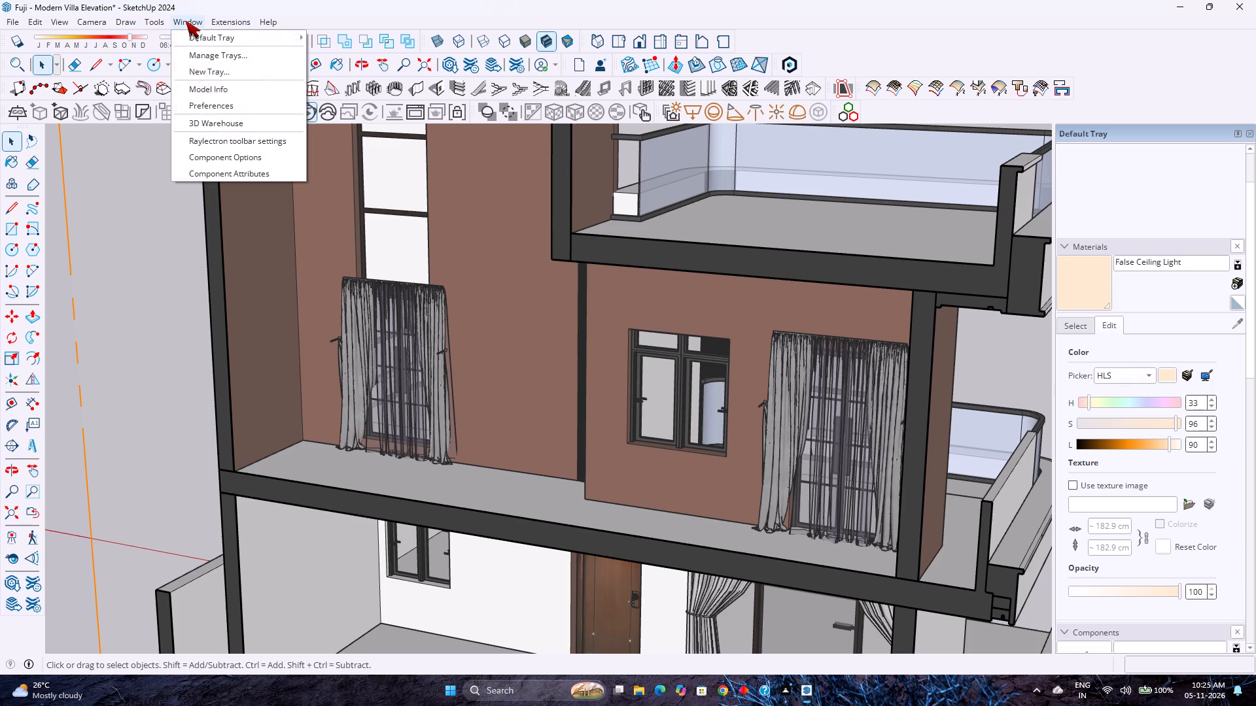
left_click(209, 120)
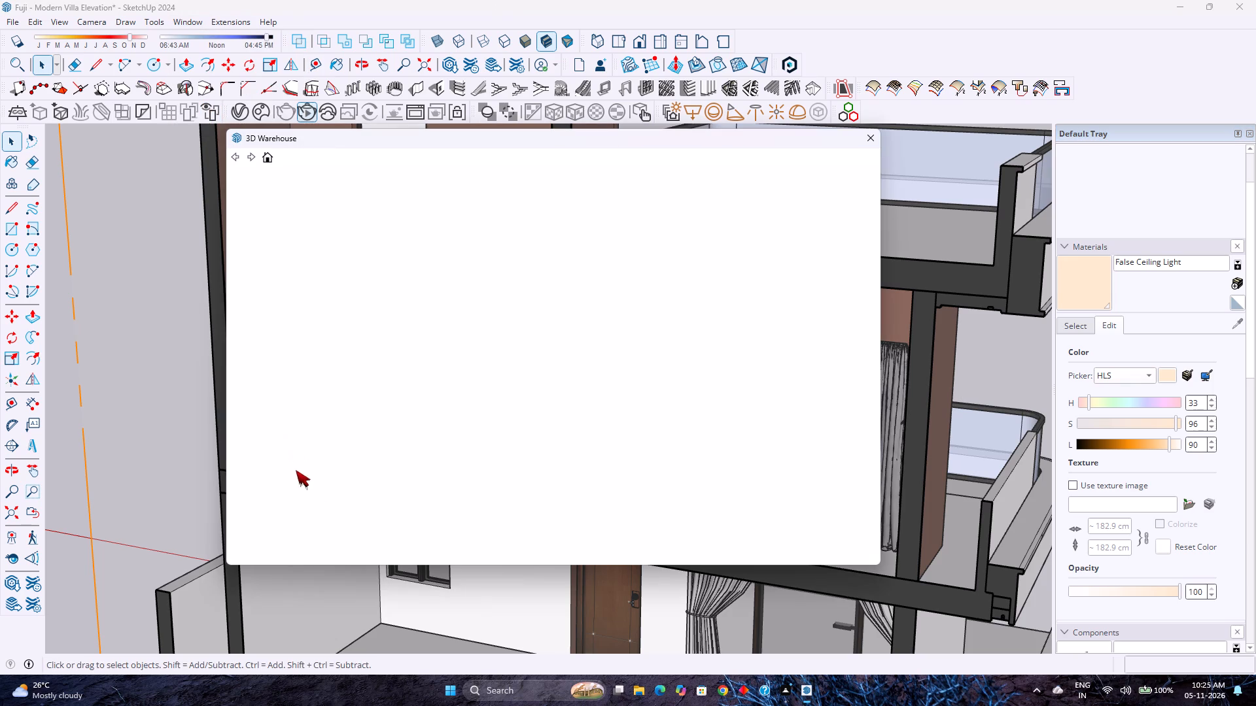
scroll(421, 584, "down", 1)
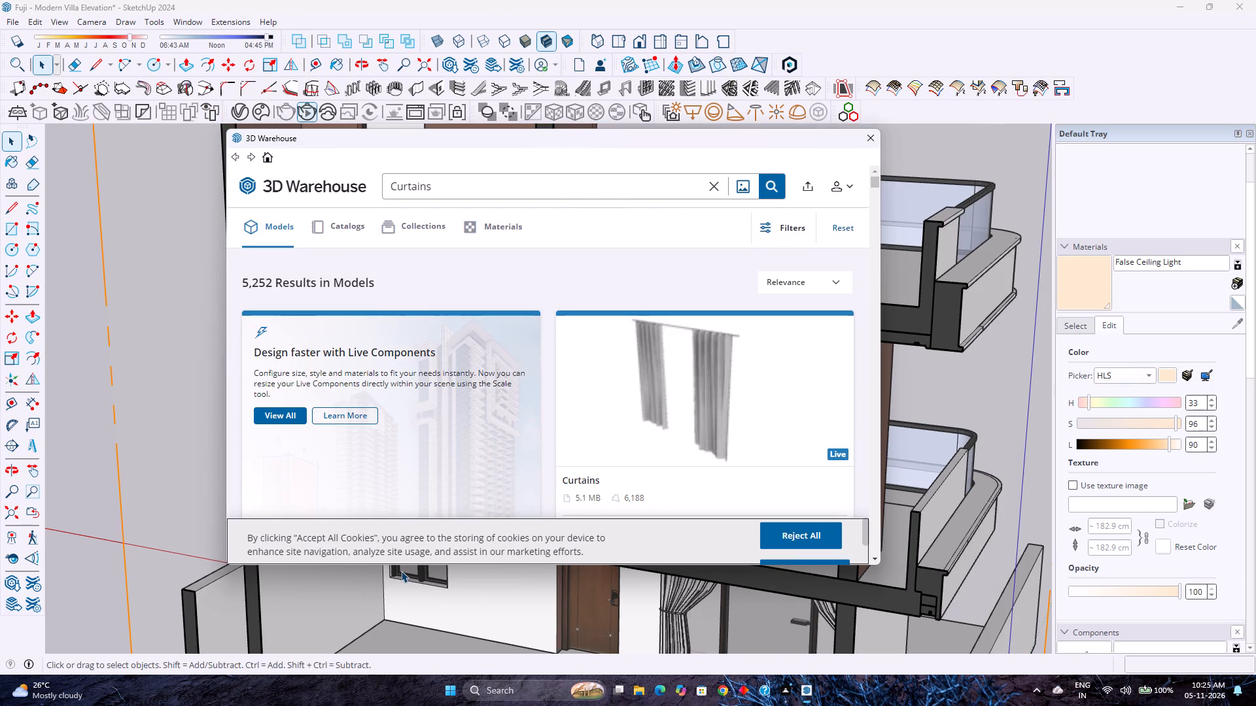
scroll(400, 571, "down", 1)
scroll(400, 571, "up", 2)
scroll(400, 571, "down", 1)
scroll(533, 414, "down", 7)
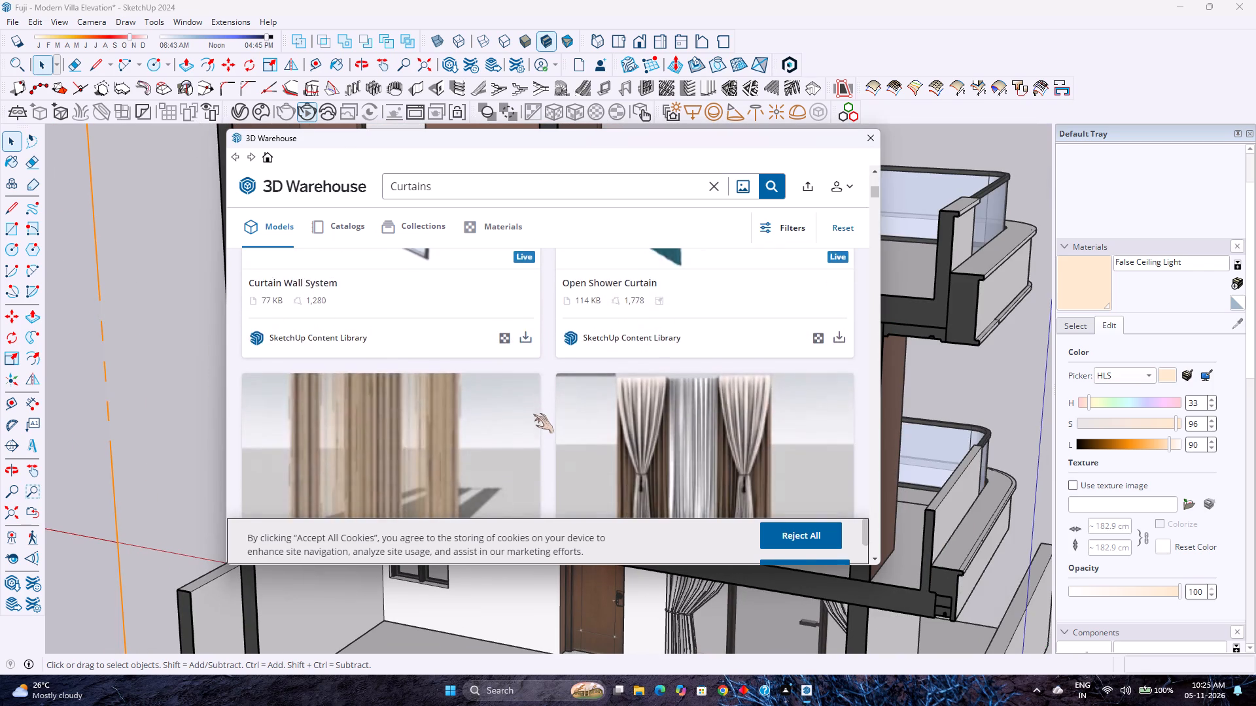
scroll(533, 414, "down", 6)
scroll(533, 414, "up", 2)
scroll(531, 414, "down", 2)
scroll(531, 414, "up", 1)
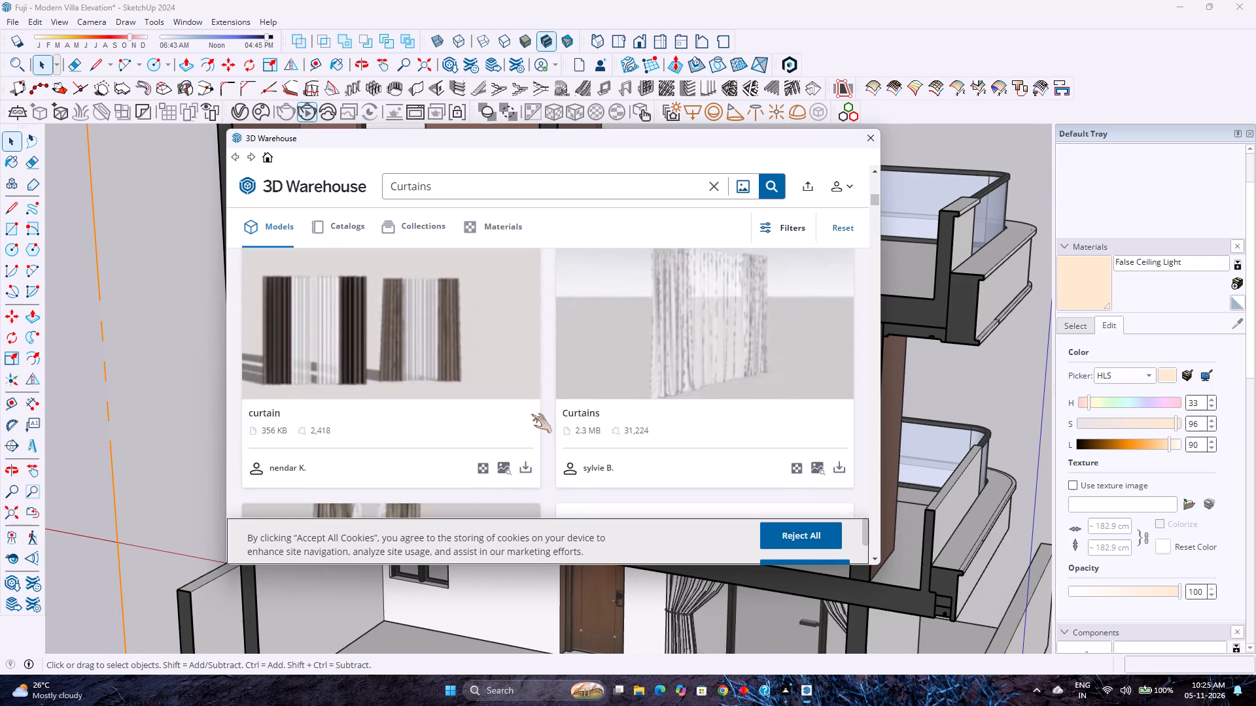
scroll(531, 414, "up", 1)
scroll(530, 415, "down", 7)
scroll(530, 415, "up", 2)
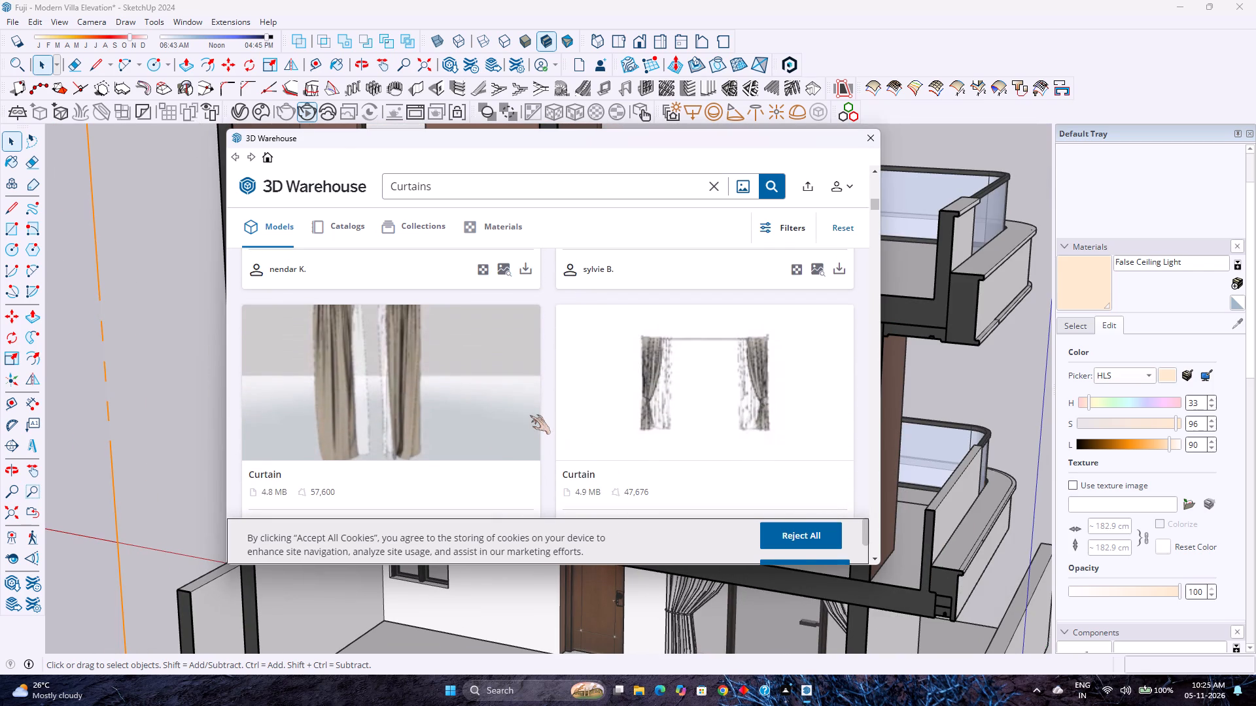
scroll(530, 415, "down", 4)
scroll(530, 415, "up", 3)
scroll(530, 415, "down", 3)
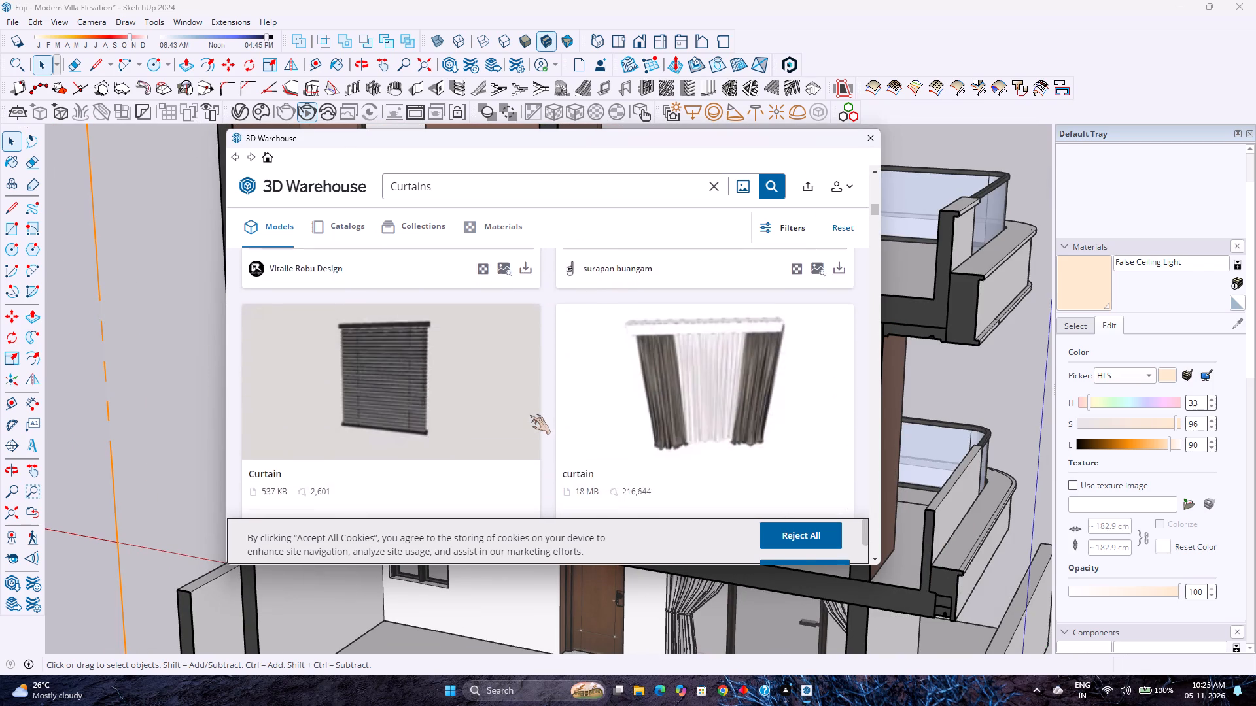
scroll(530, 415, "down", 10)
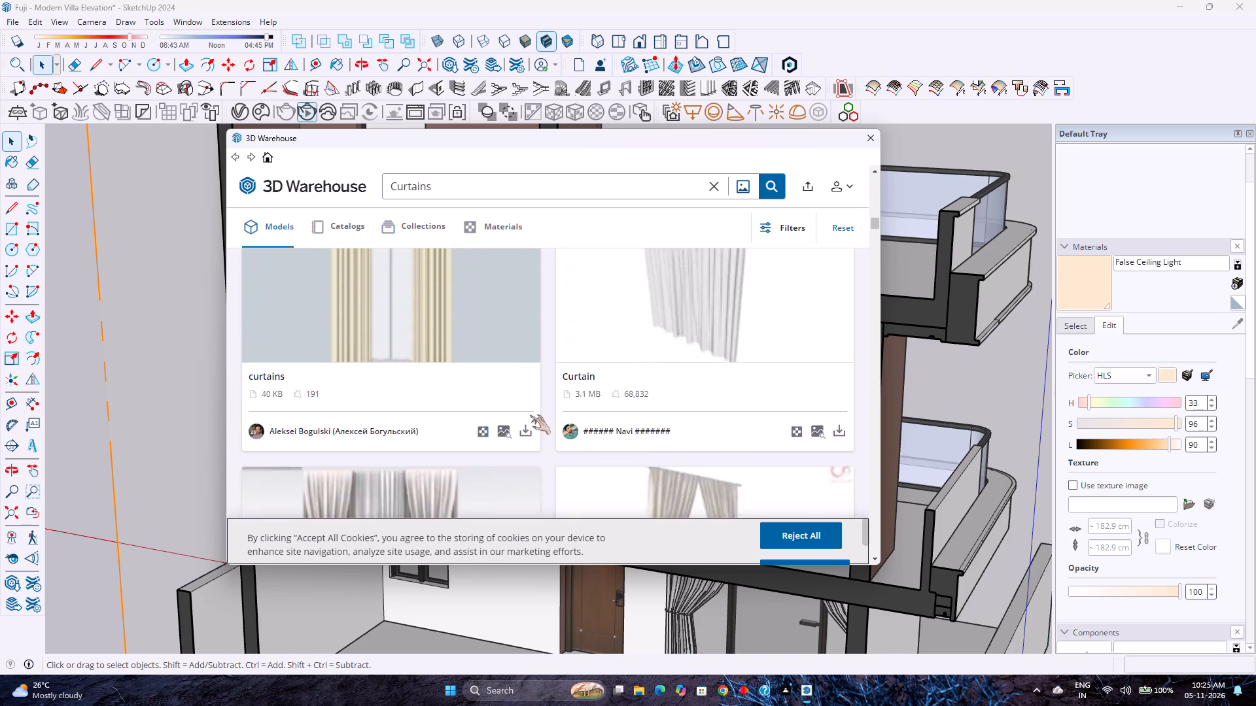
scroll(530, 415, "up", 1)
scroll(530, 415, "down", 6)
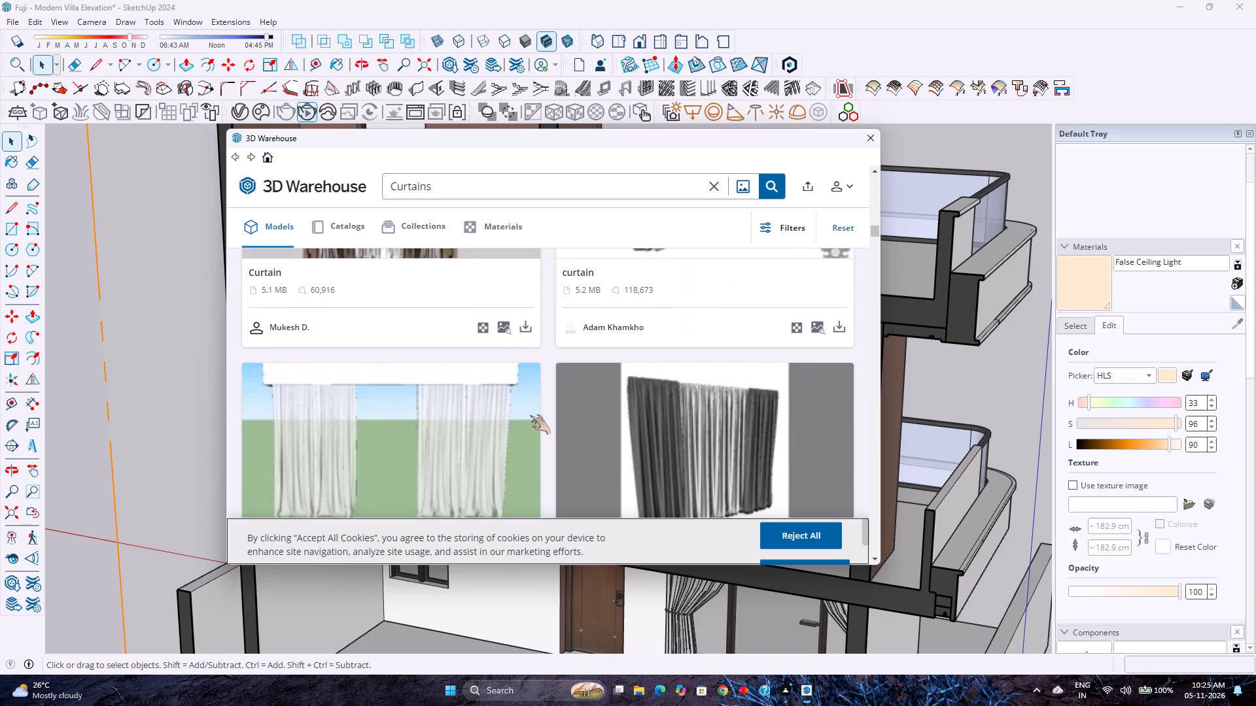
scroll(530, 415, "down", 7)
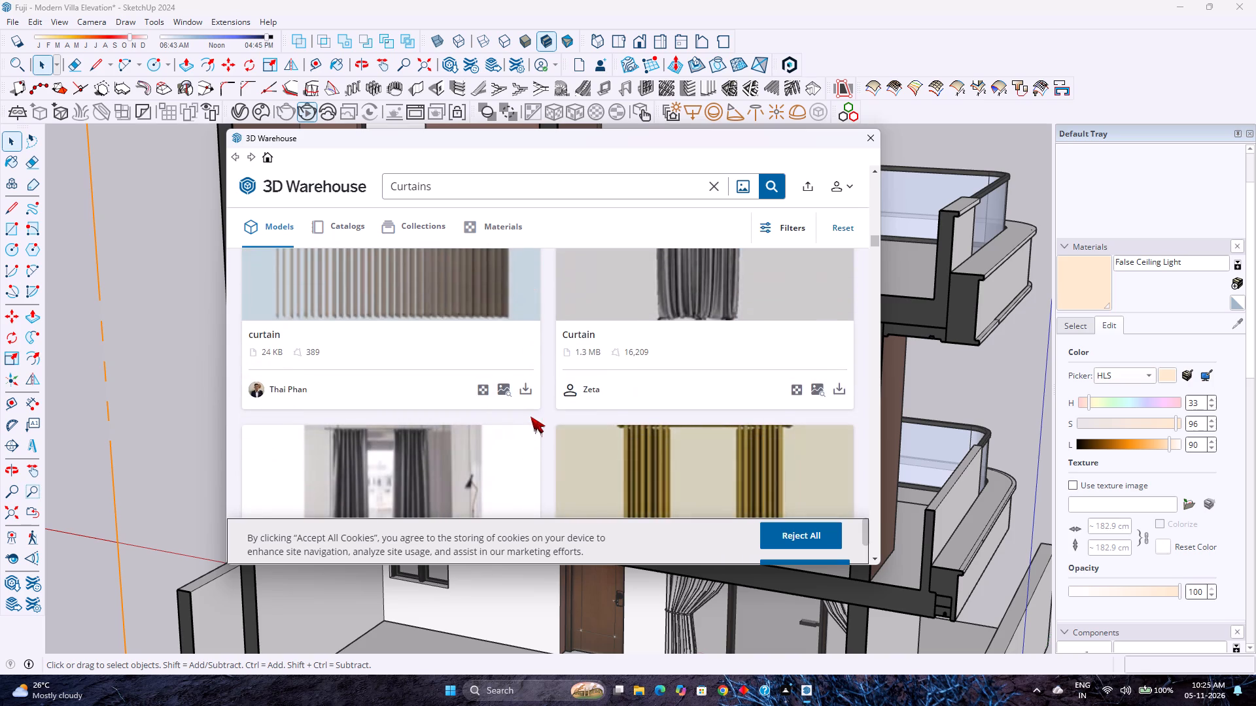
scroll(531, 416, "down", 9)
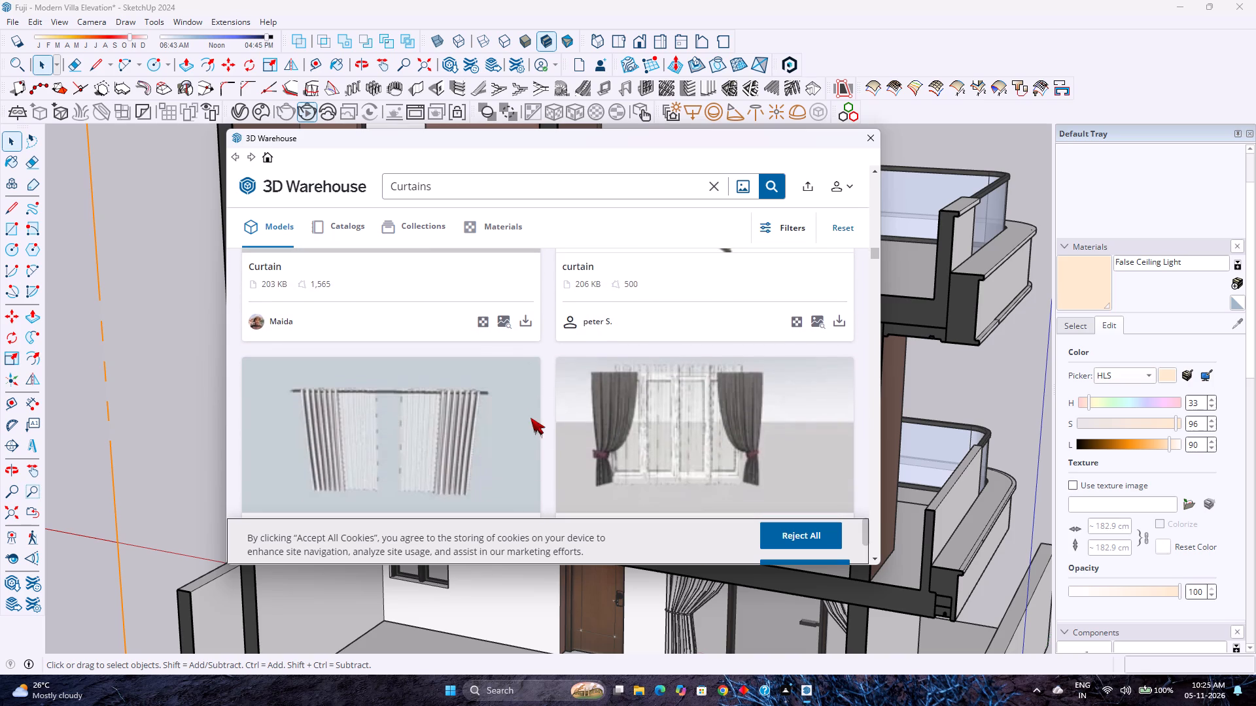
scroll(562, 236, "up", 4)
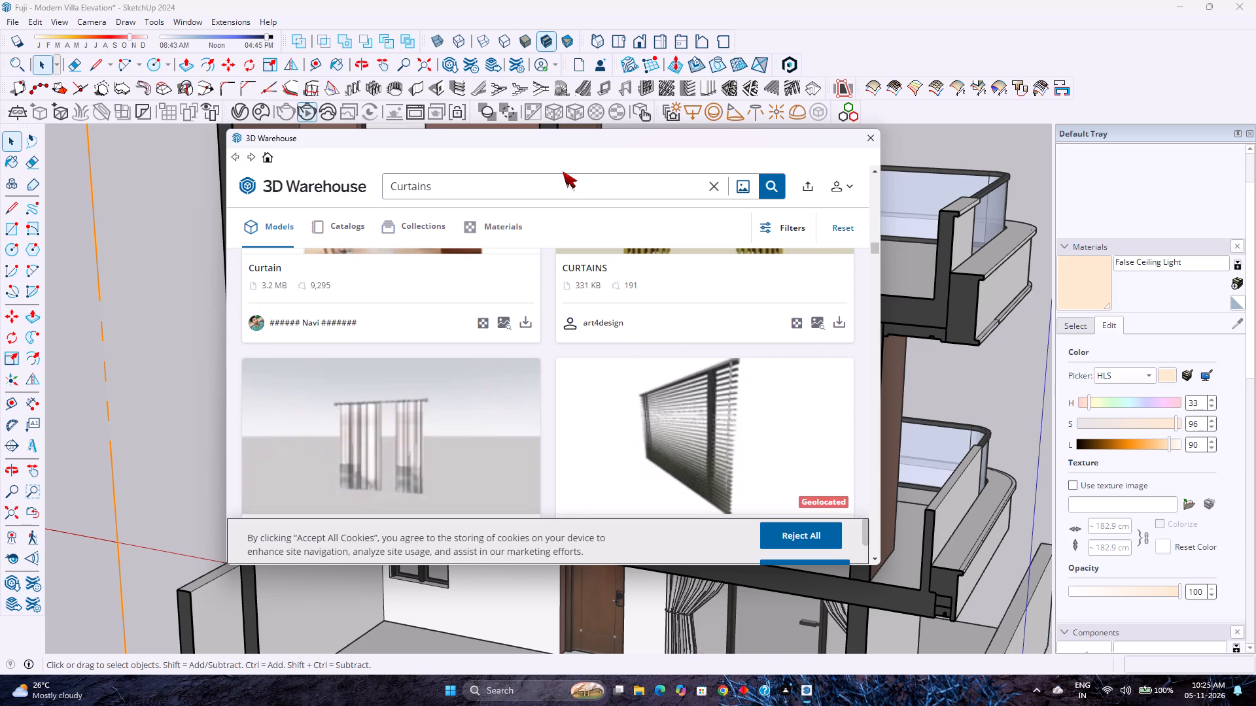
left_click(563, 171)
left_click(563, 171)
triple_click(563, 170)
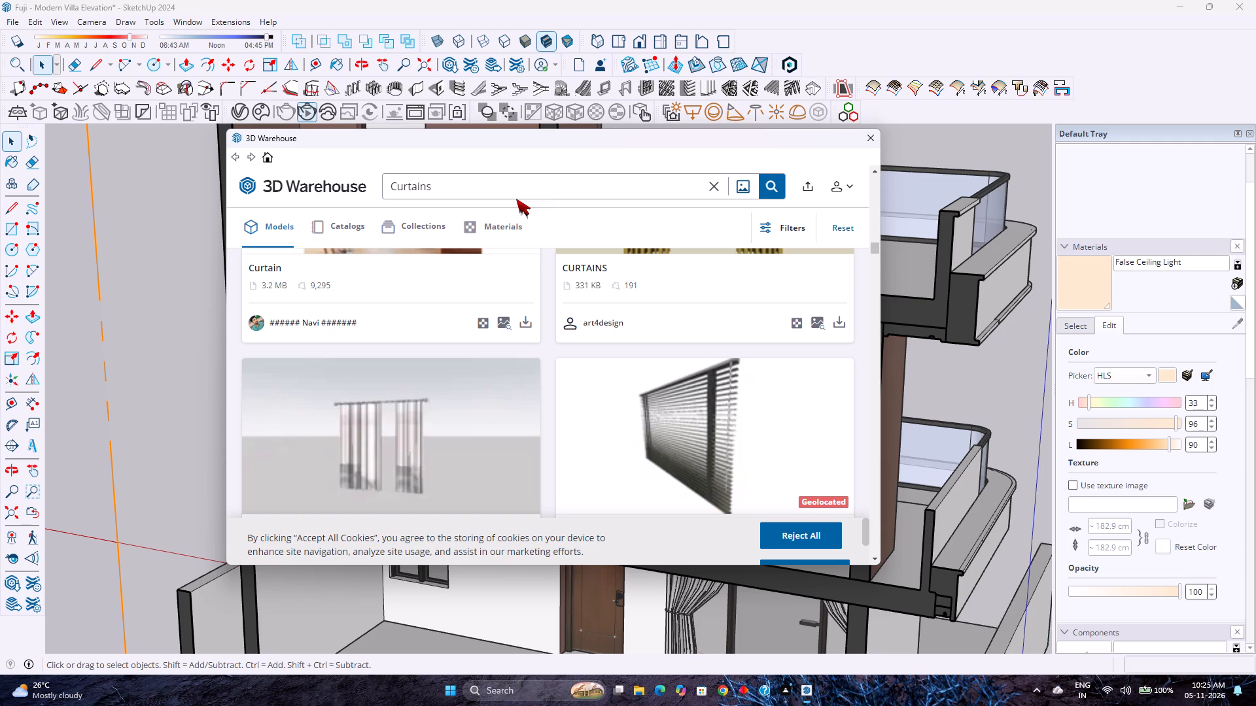
scroll(512, 201, "down", 1)
scroll(508, 384, "up", 1)
scroll(508, 384, "down", 6)
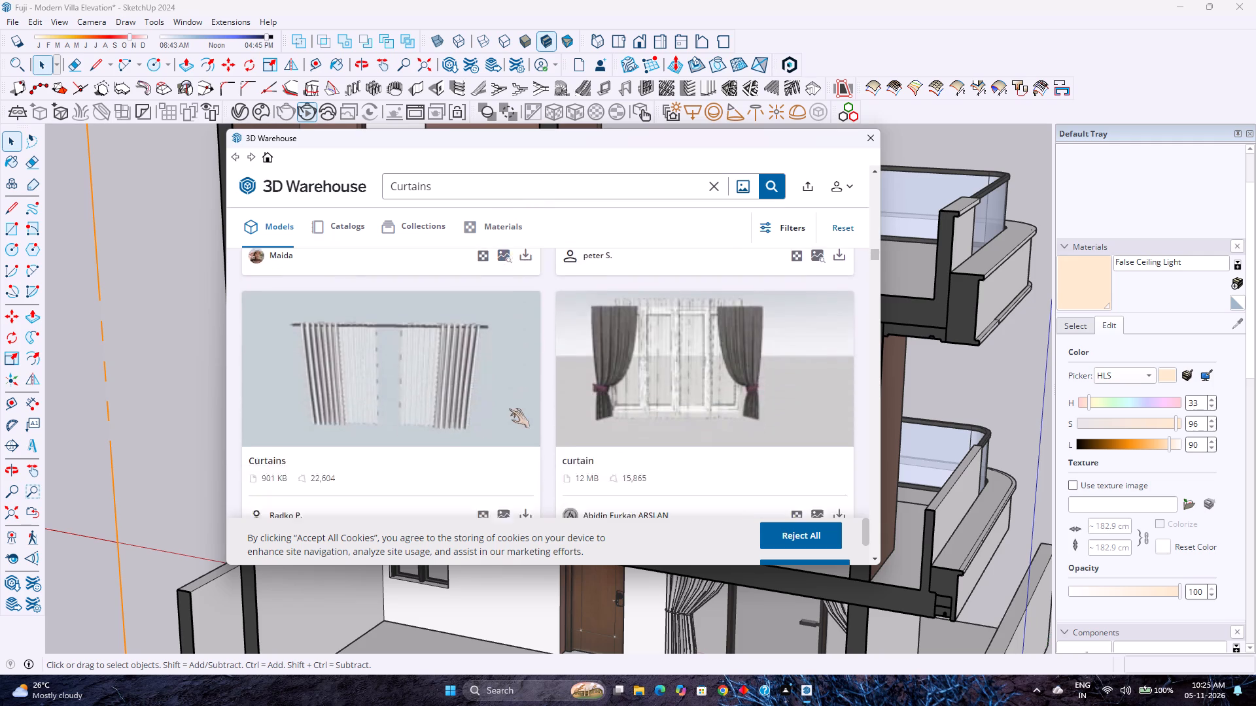
scroll(509, 409, "down", 3)
scroll(507, 406, "up", 2)
scroll(504, 406, "down", 4)
scroll(504, 407, "up", 4)
scroll(502, 408, "down", 3)
scroll(502, 409, "up", 3)
scroll(500, 410, "down", 4)
scroll(500, 410, "up", 2)
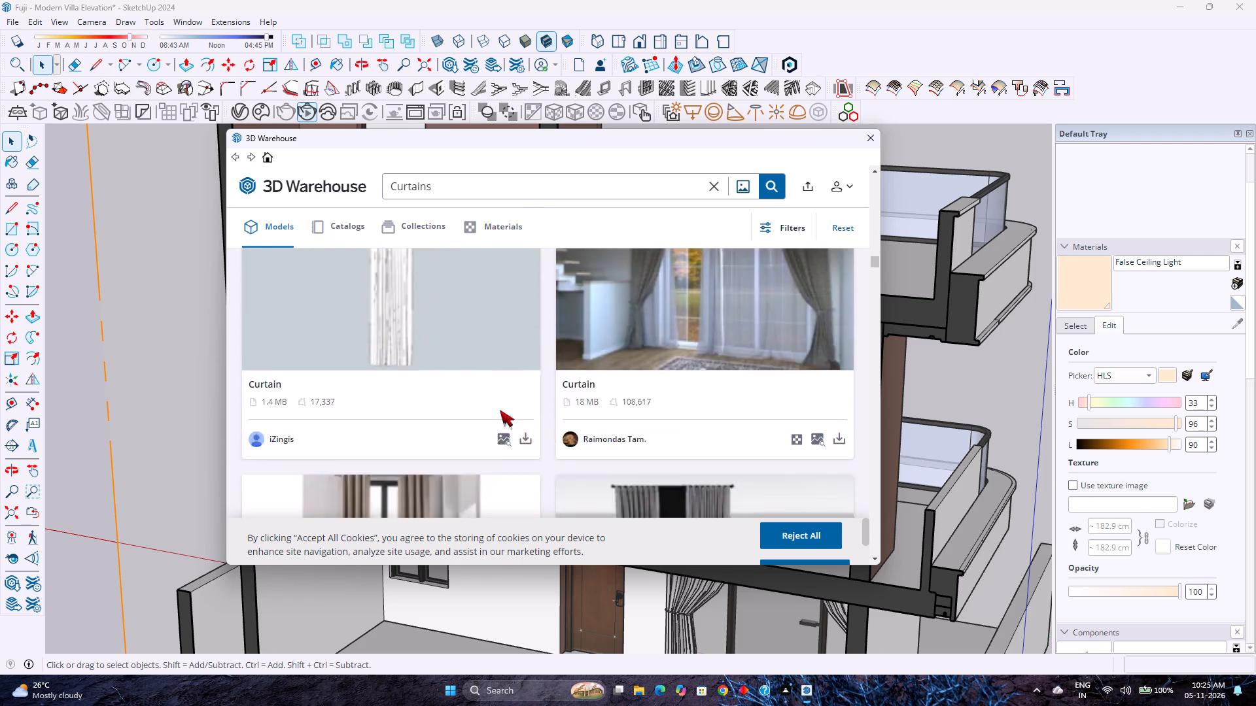
scroll(500, 410, "up", 2)
scroll(500, 411, "down", 2)
scroll(500, 411, "up", 1)
scroll(499, 412, "down", 8)
scroll(498, 412, "up", 1)
scroll(498, 412, "down", 8)
scroll(498, 412, "up", 4)
scroll(498, 412, "down", 4)
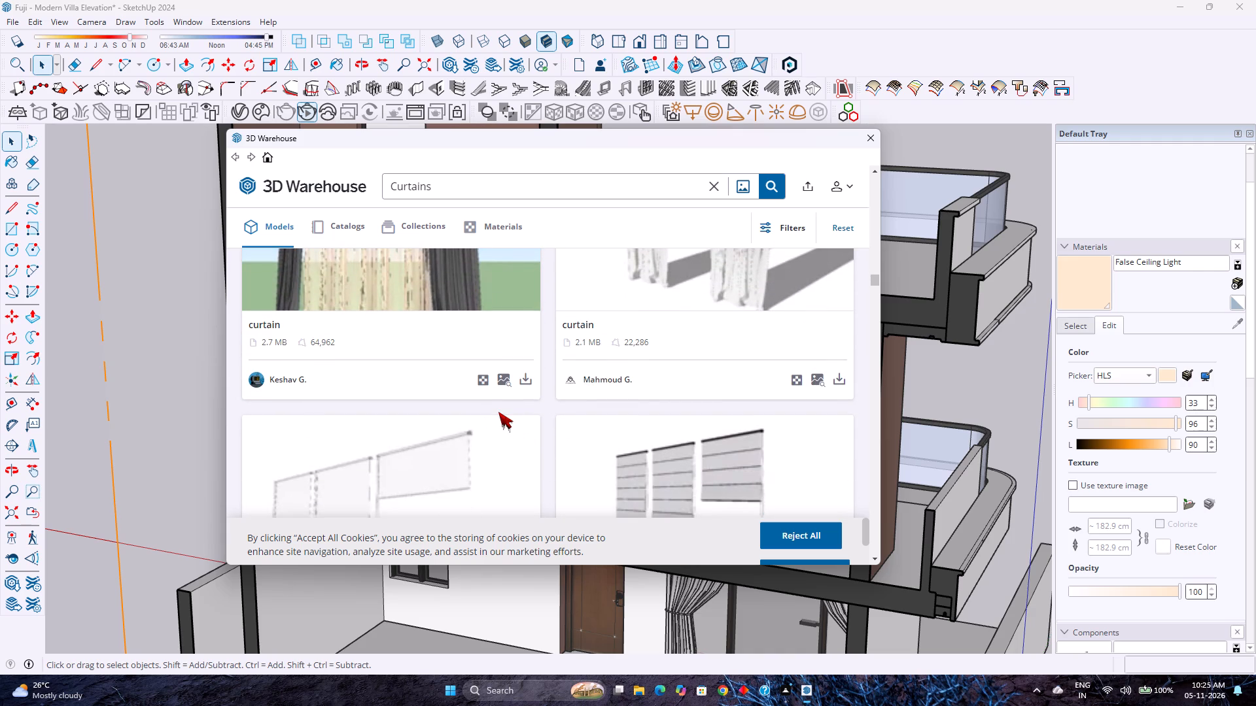
scroll(498, 412, "down", 5)
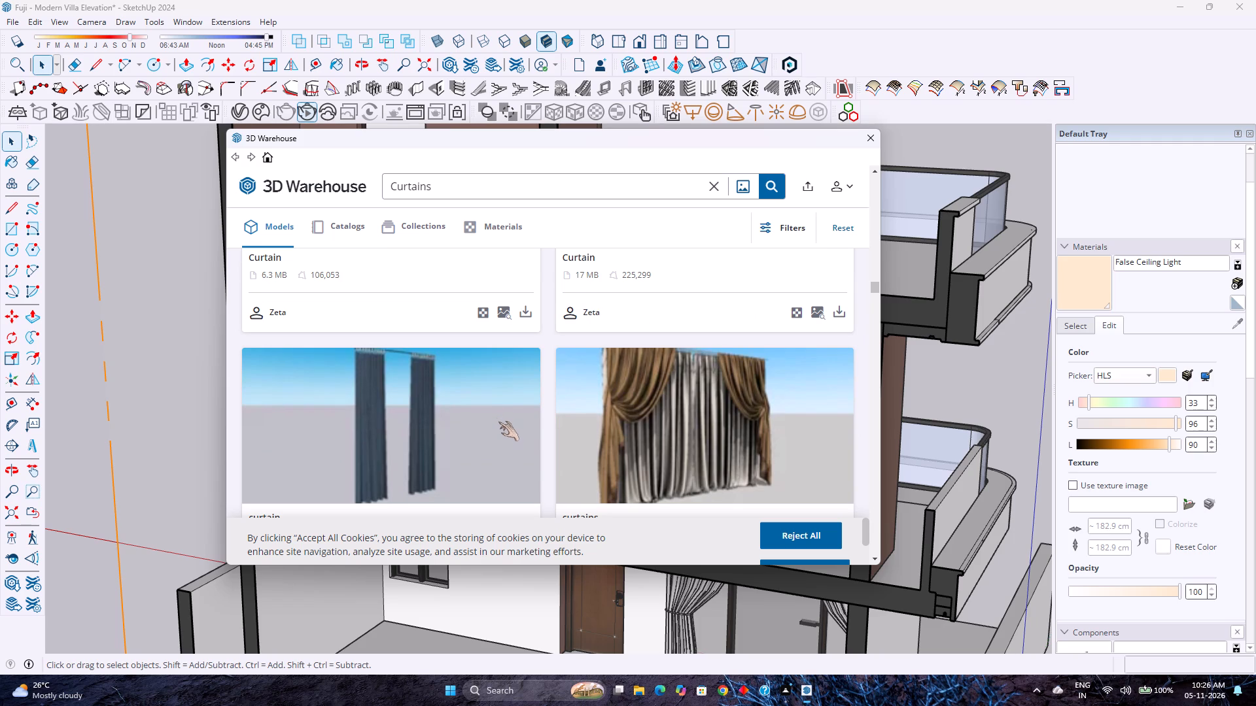
scroll(498, 422, "down", 5)
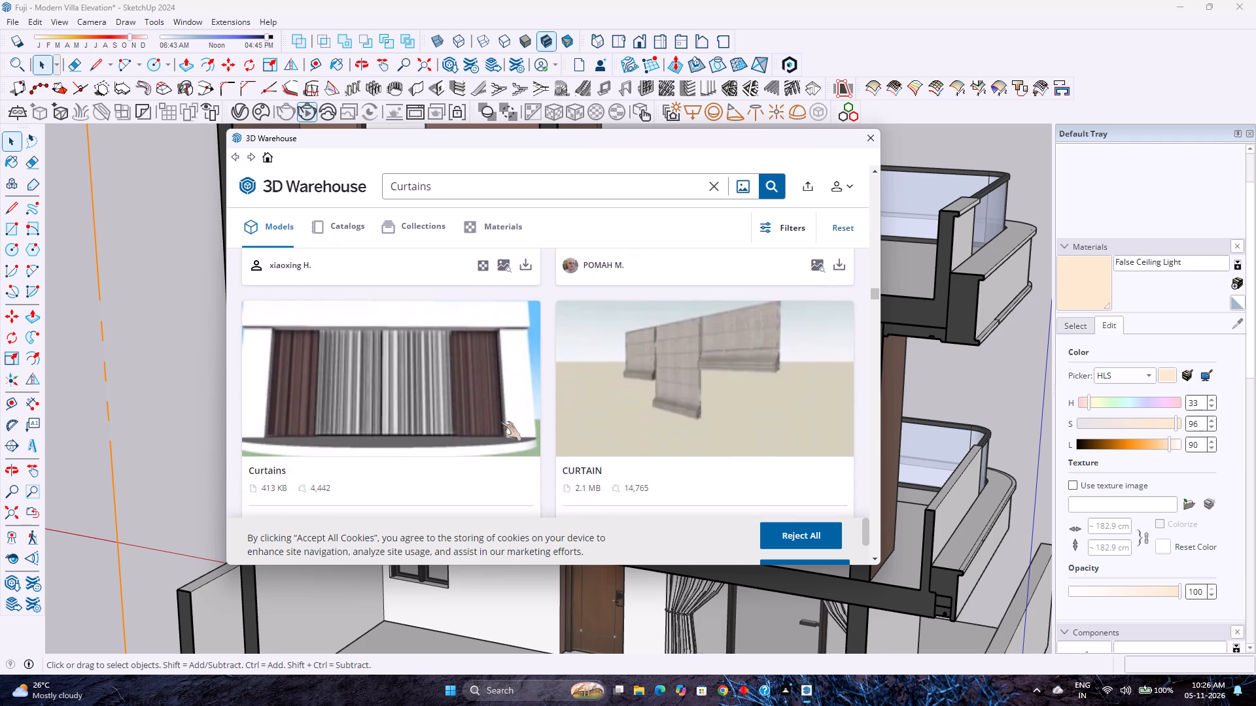
scroll(500, 422, "down", 10)
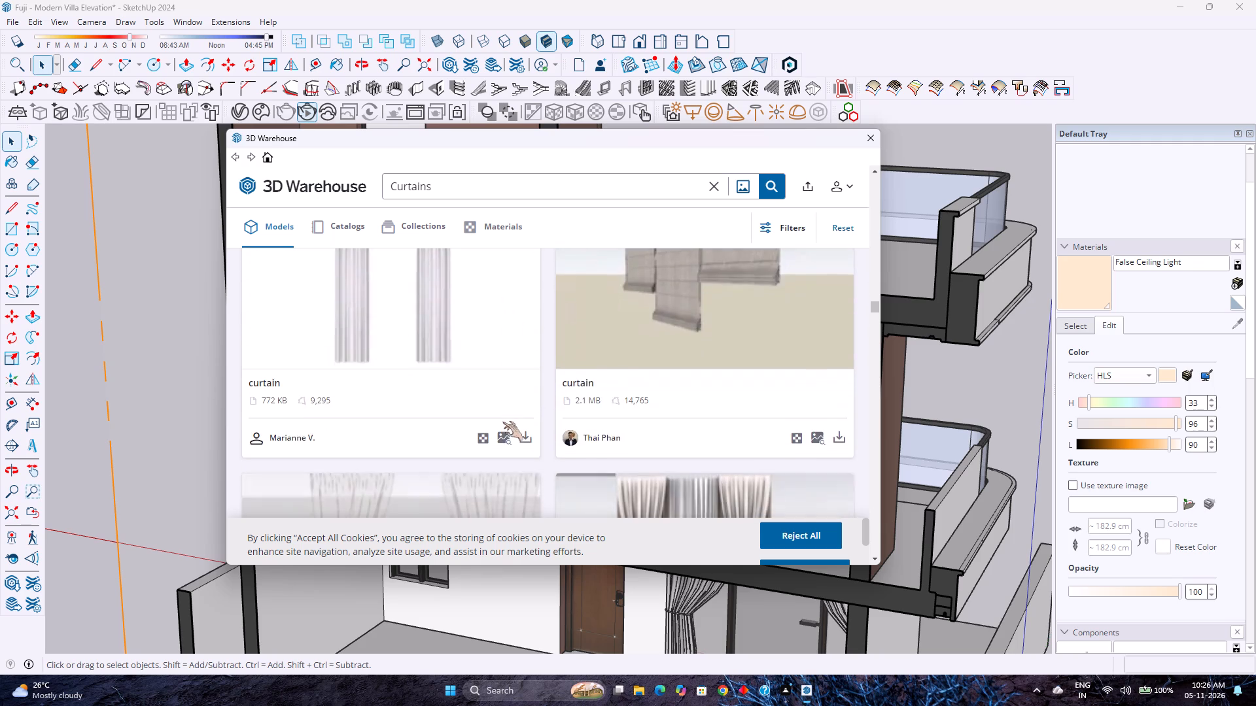
scroll(502, 422, "down", 6)
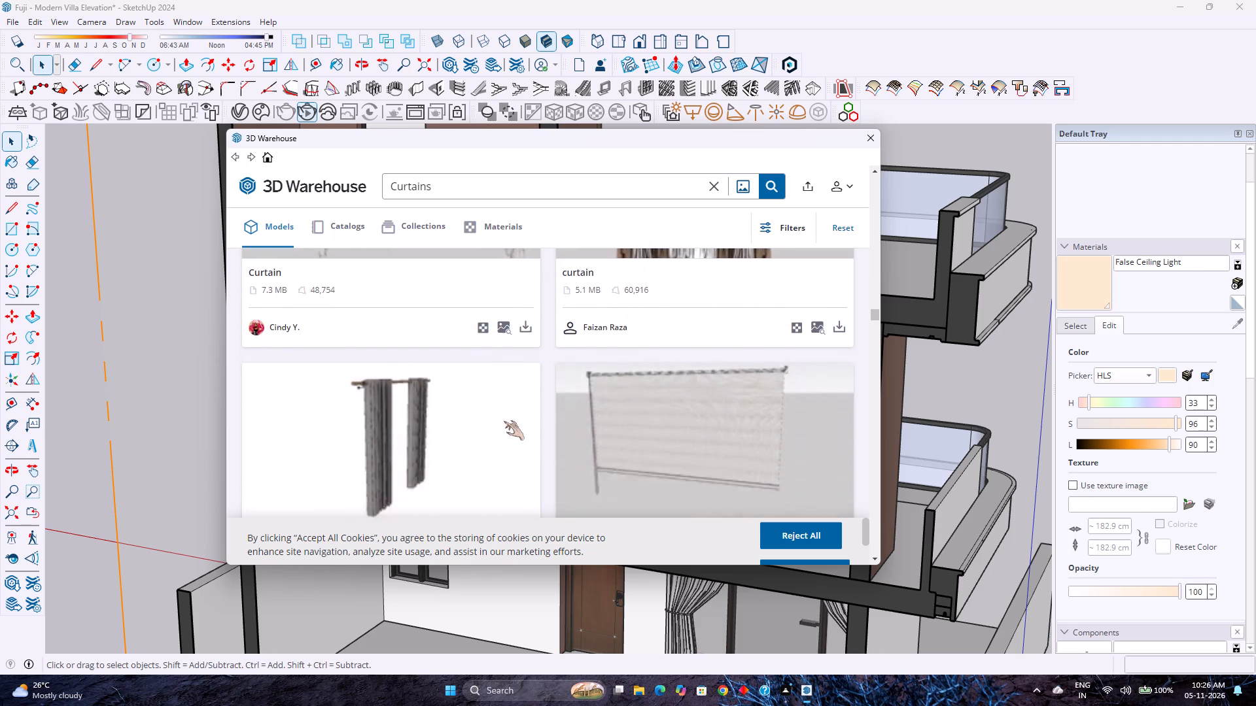
scroll(504, 421, "down", 4)
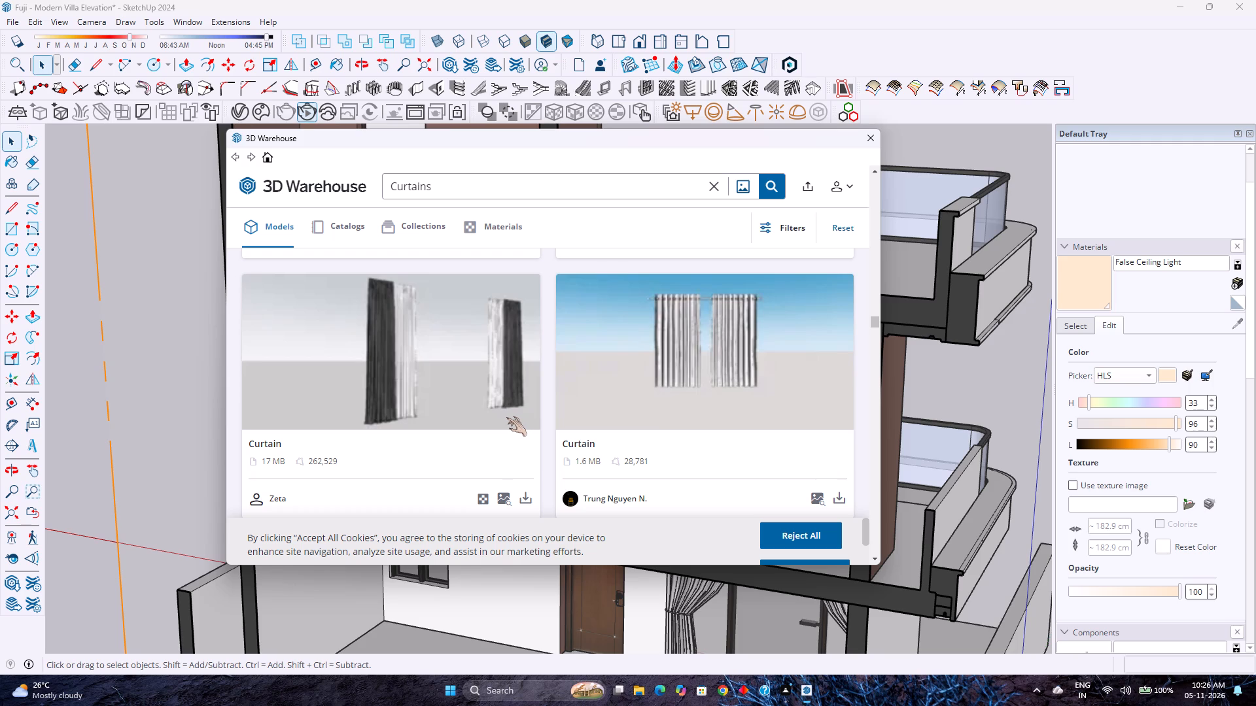
scroll(506, 417, "down", 3)
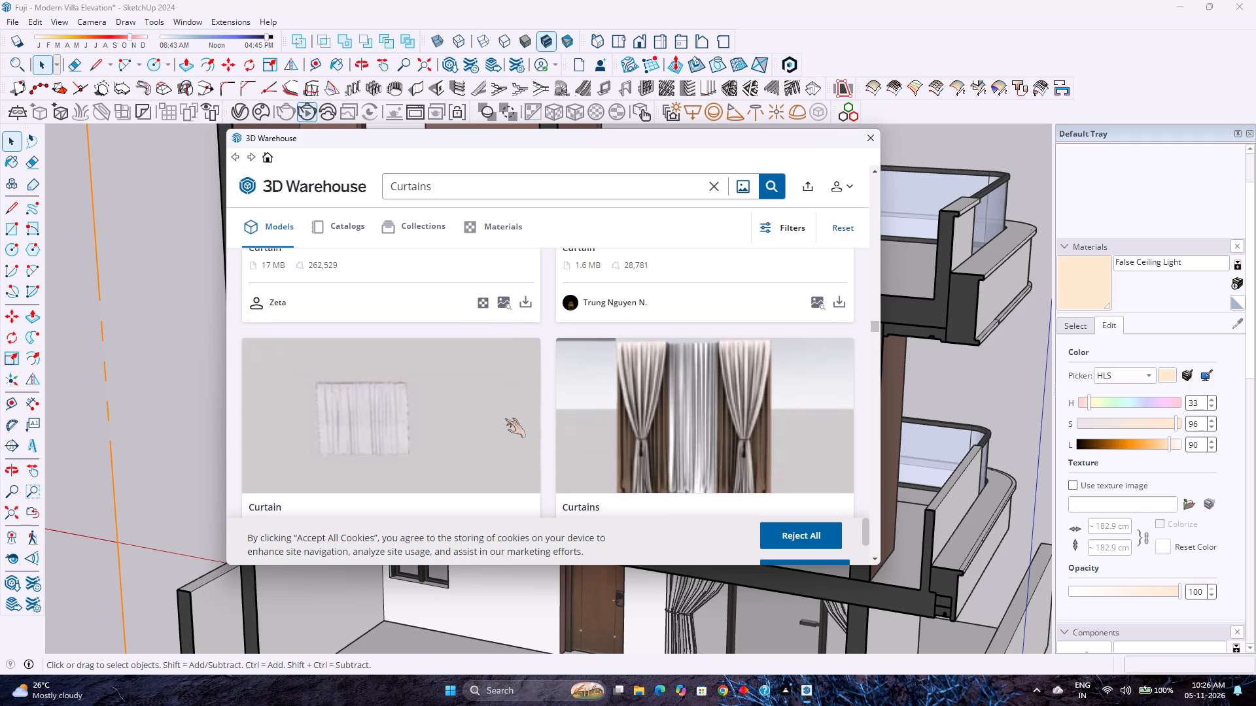
scroll(505, 418, "down", 4)
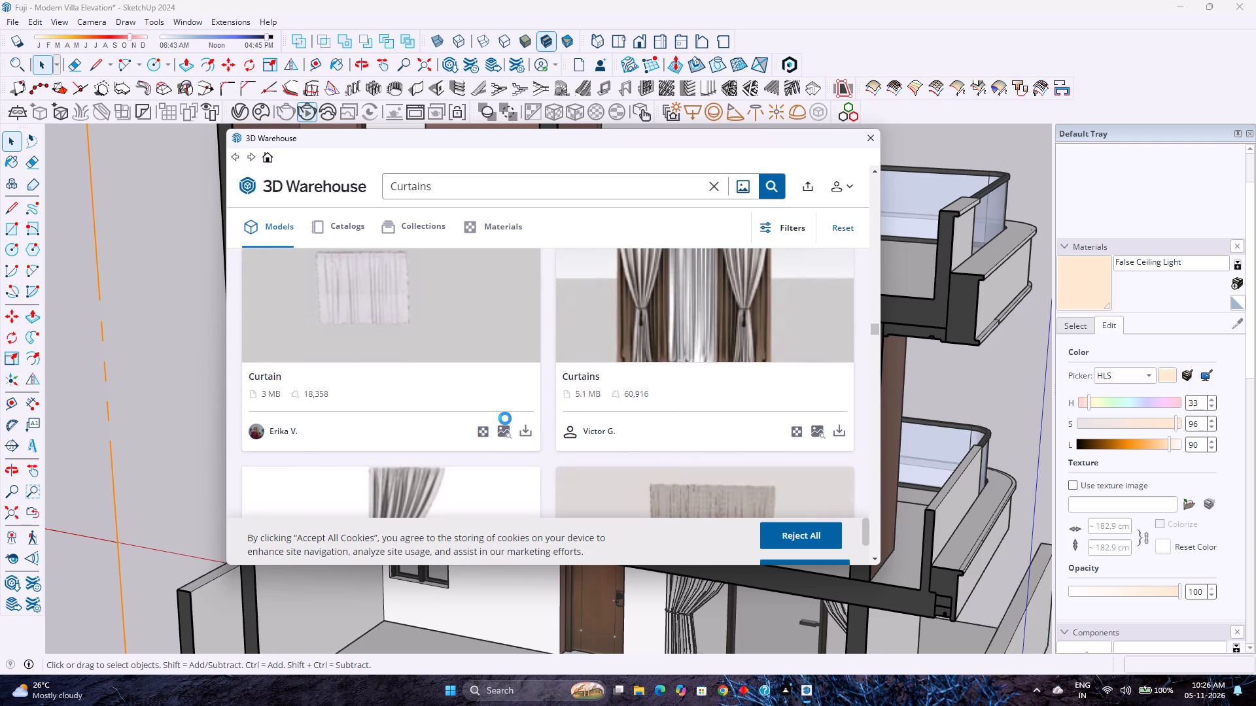
scroll(505, 418, "down", 3)
scroll(505, 418, "up", 2)
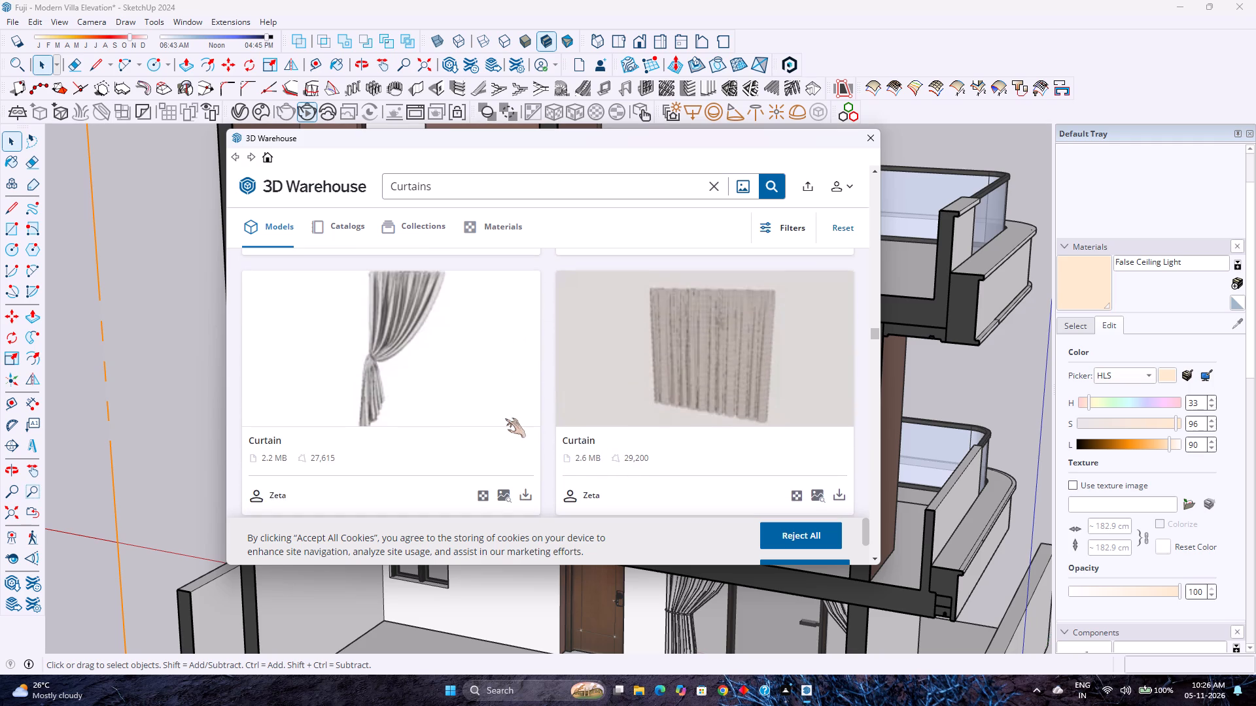
scroll(505, 418, "down", 7)
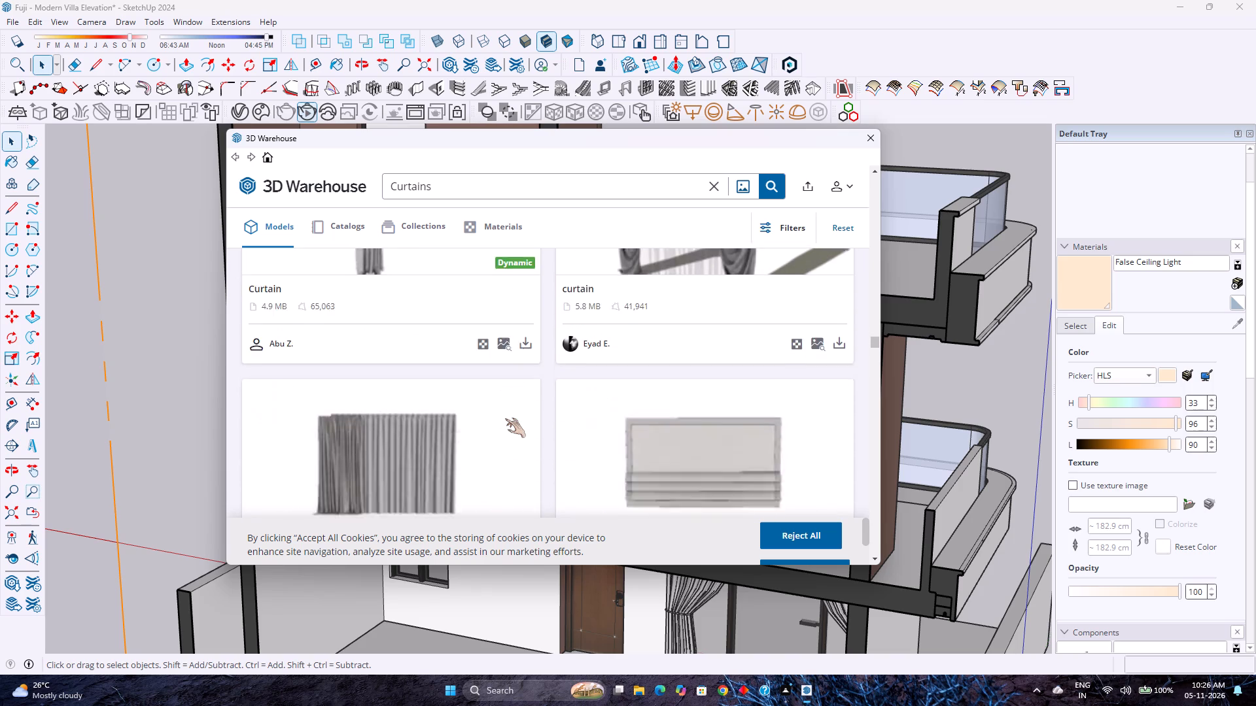
scroll(506, 418, "down", 4)
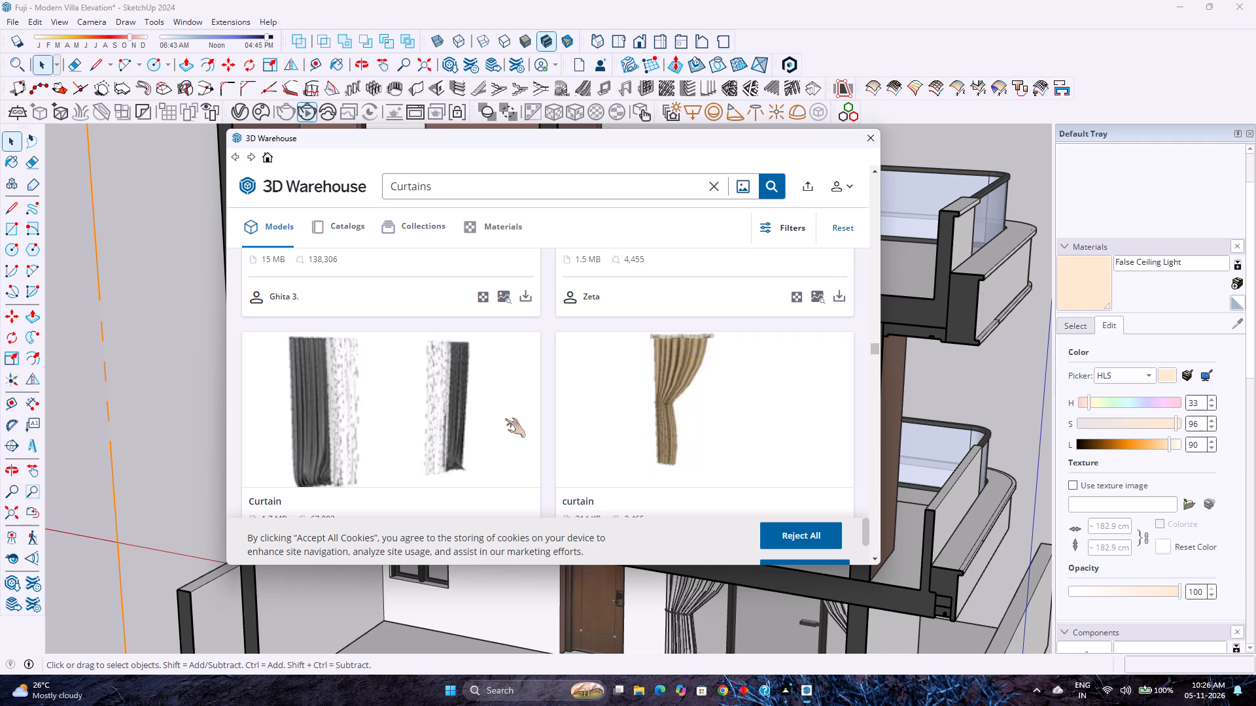
scroll(505, 418, "down", 6)
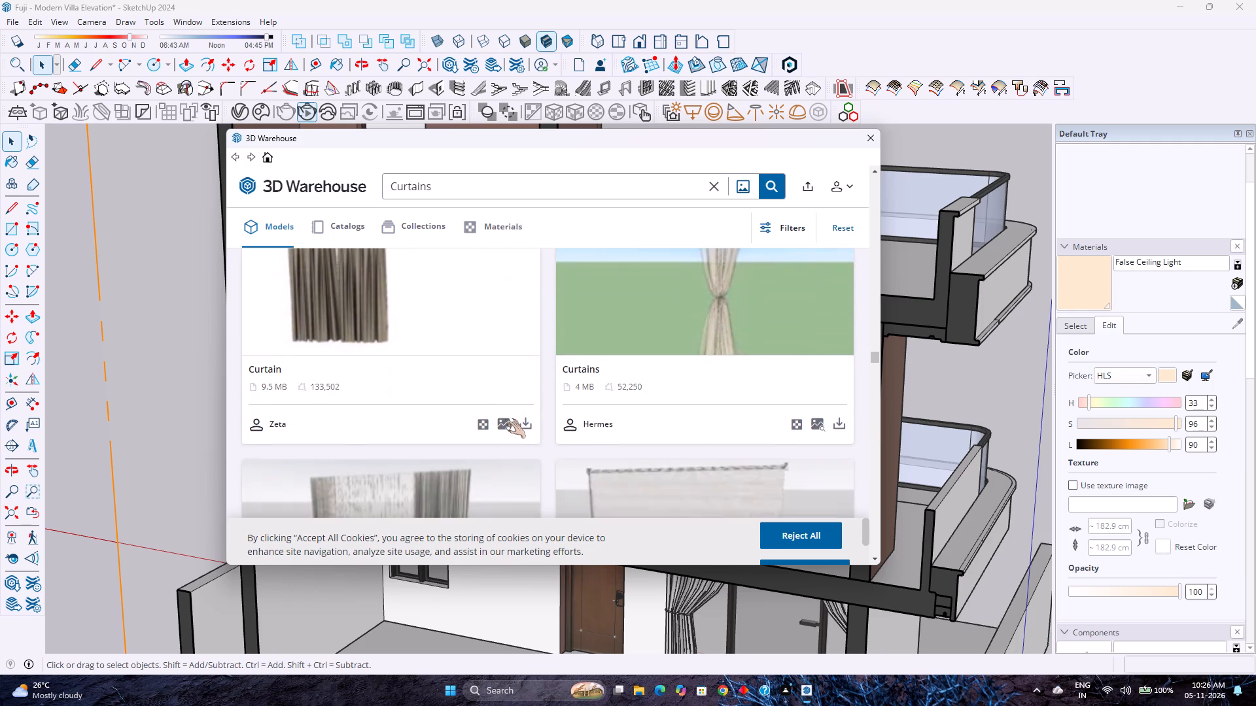
scroll(505, 419, "down", 1)
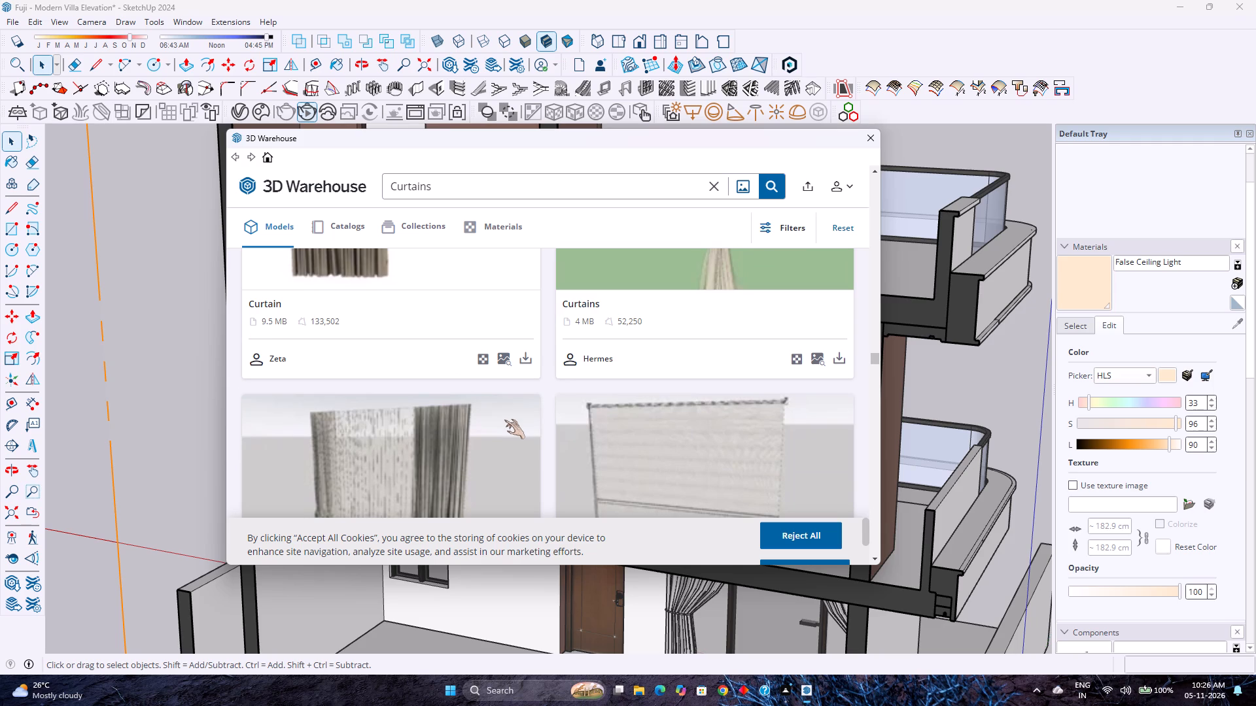
Browse further through the Curtains model results, comparing drapes, sheers and blinds for one that suits the villa's remaining window.
scroll(504, 420, "down", 6)
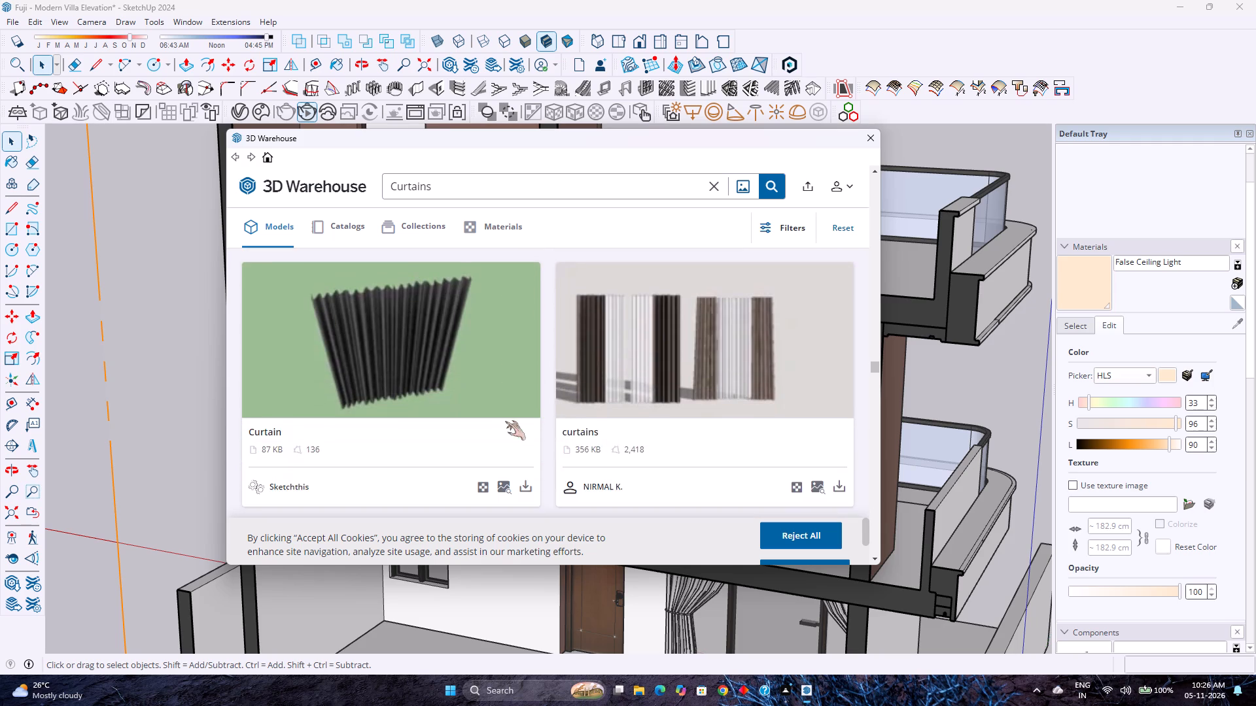
scroll(506, 421, "down", 6)
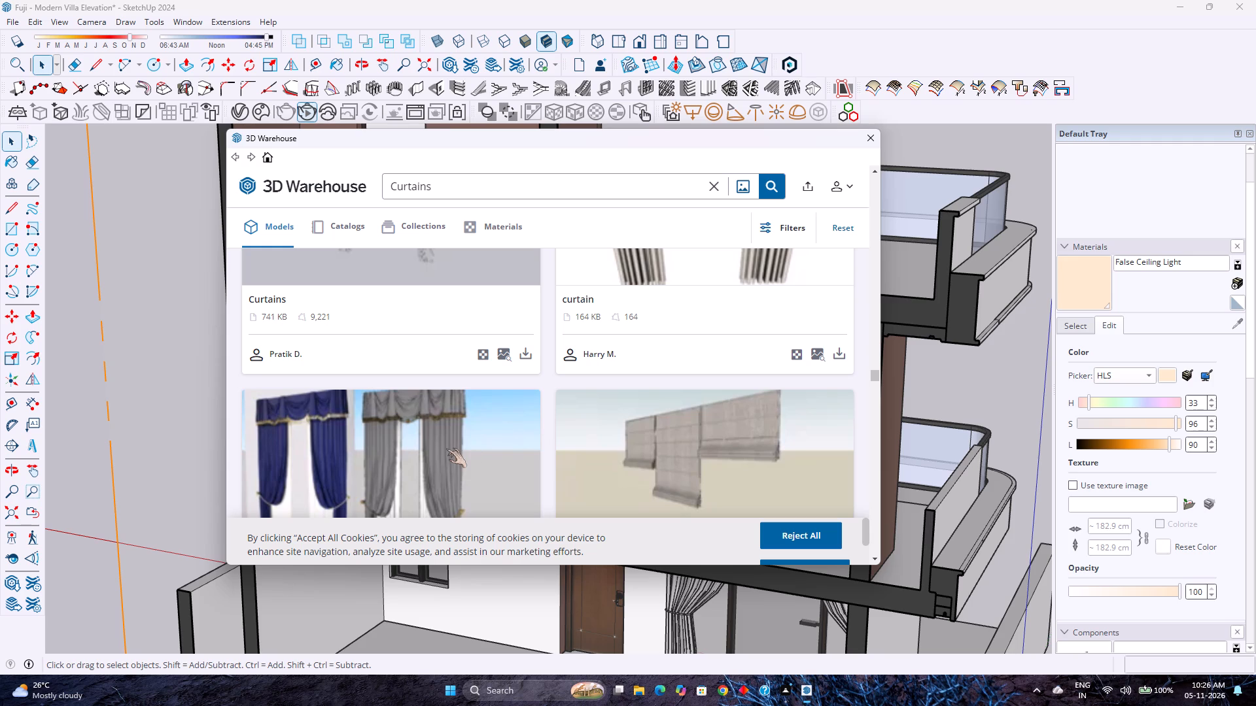
scroll(447, 446, "down", 4)
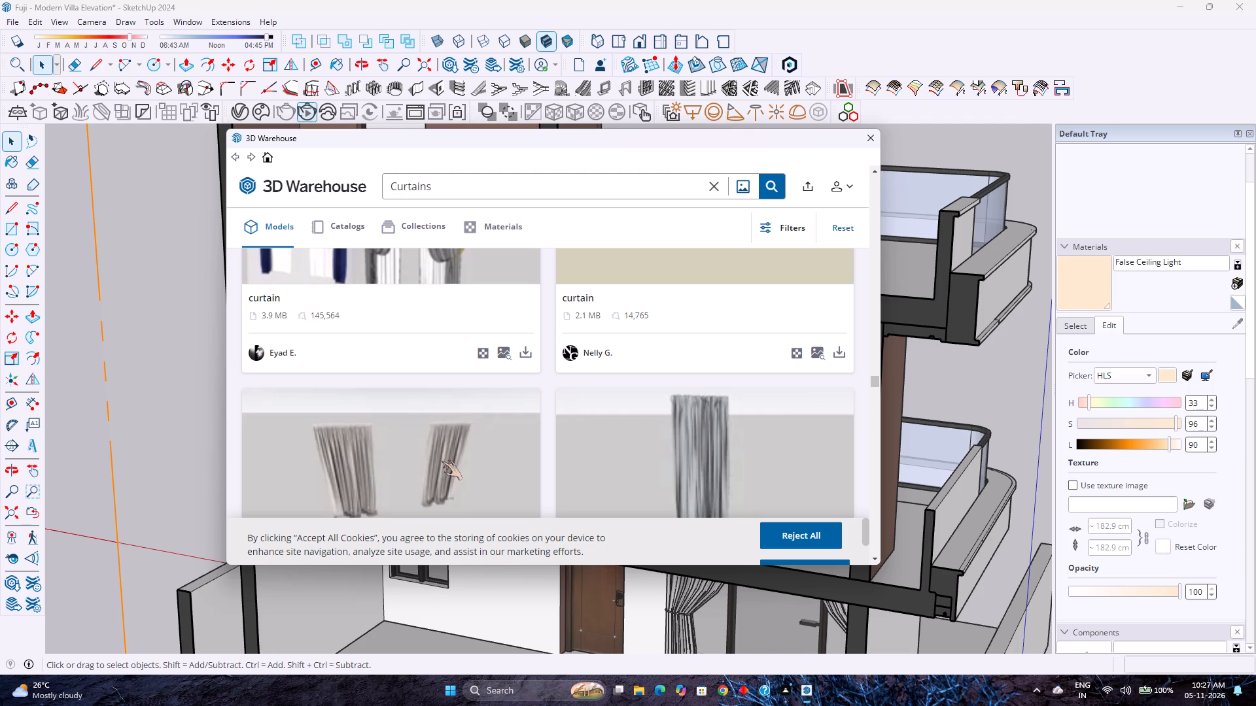
scroll(442, 461, "down", 5)
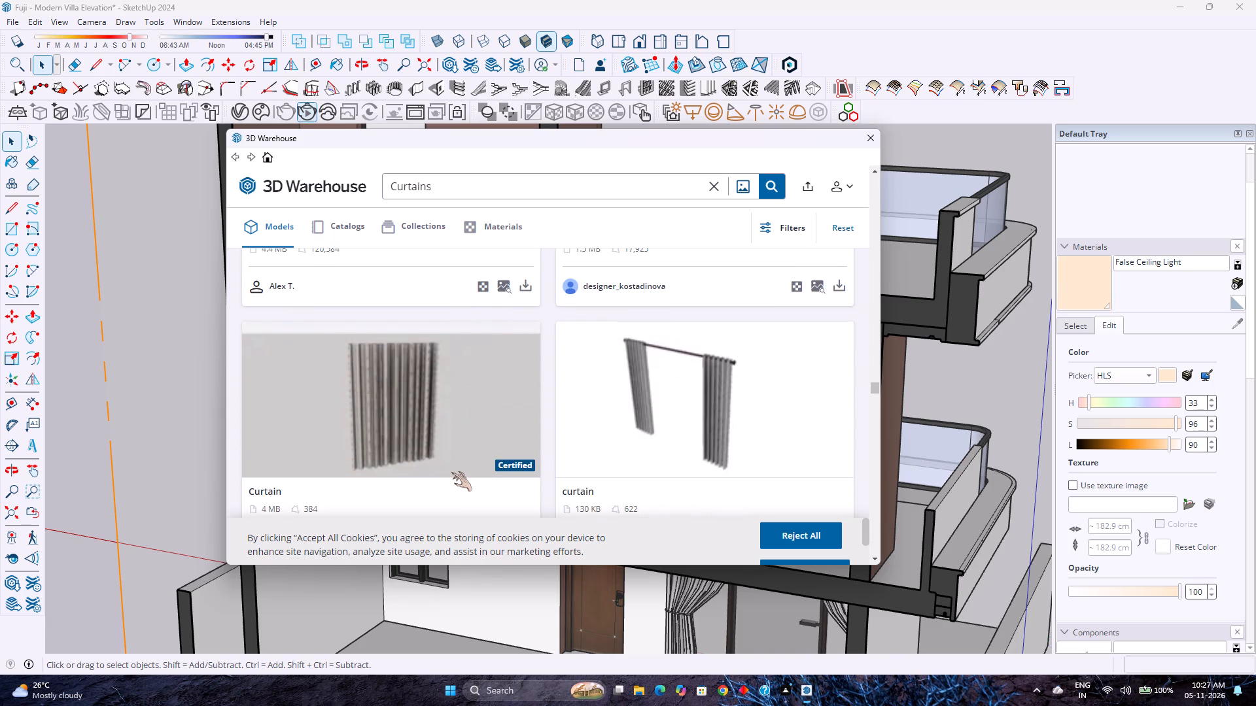
scroll(451, 472, "down", 4)
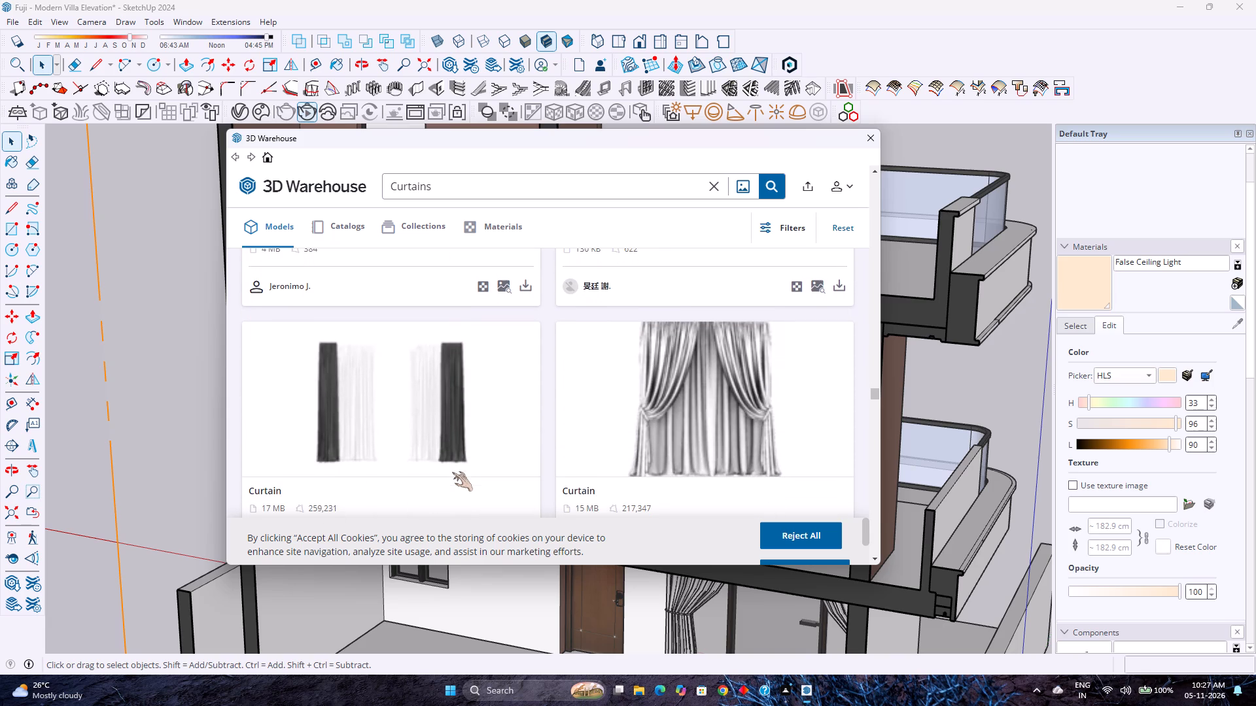
scroll(453, 472, "down", 1)
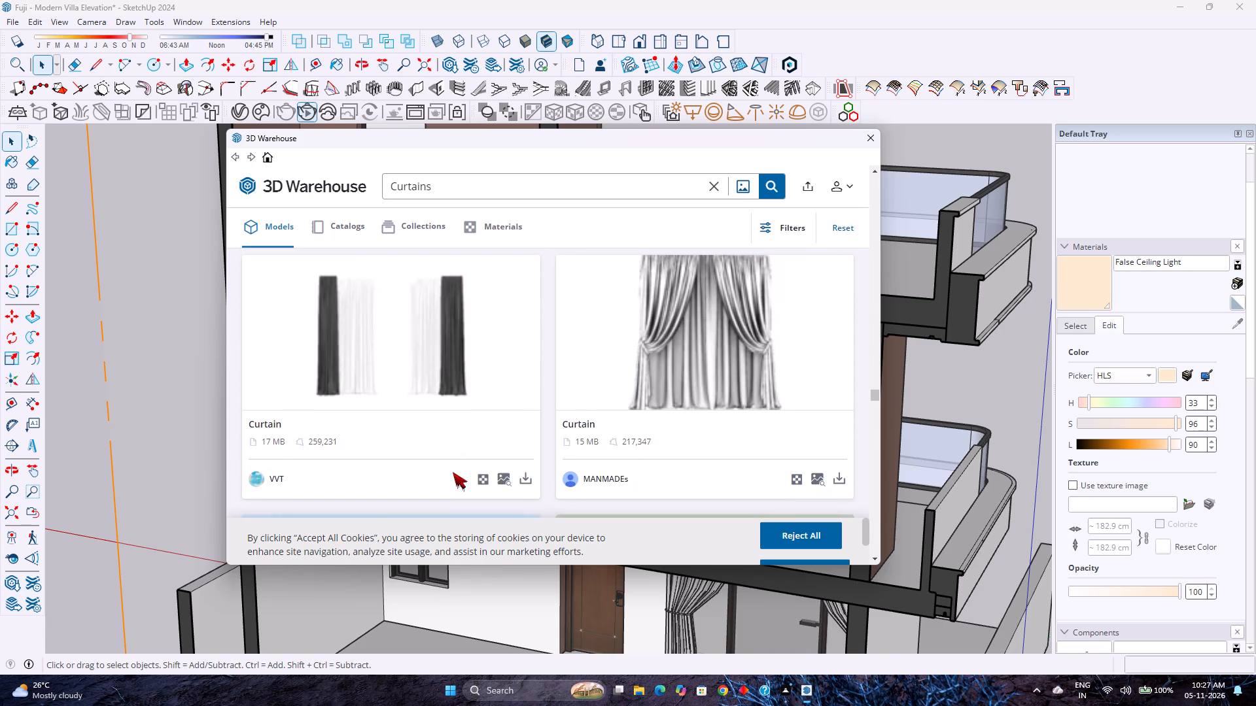
scroll(453, 472, "down", 1)
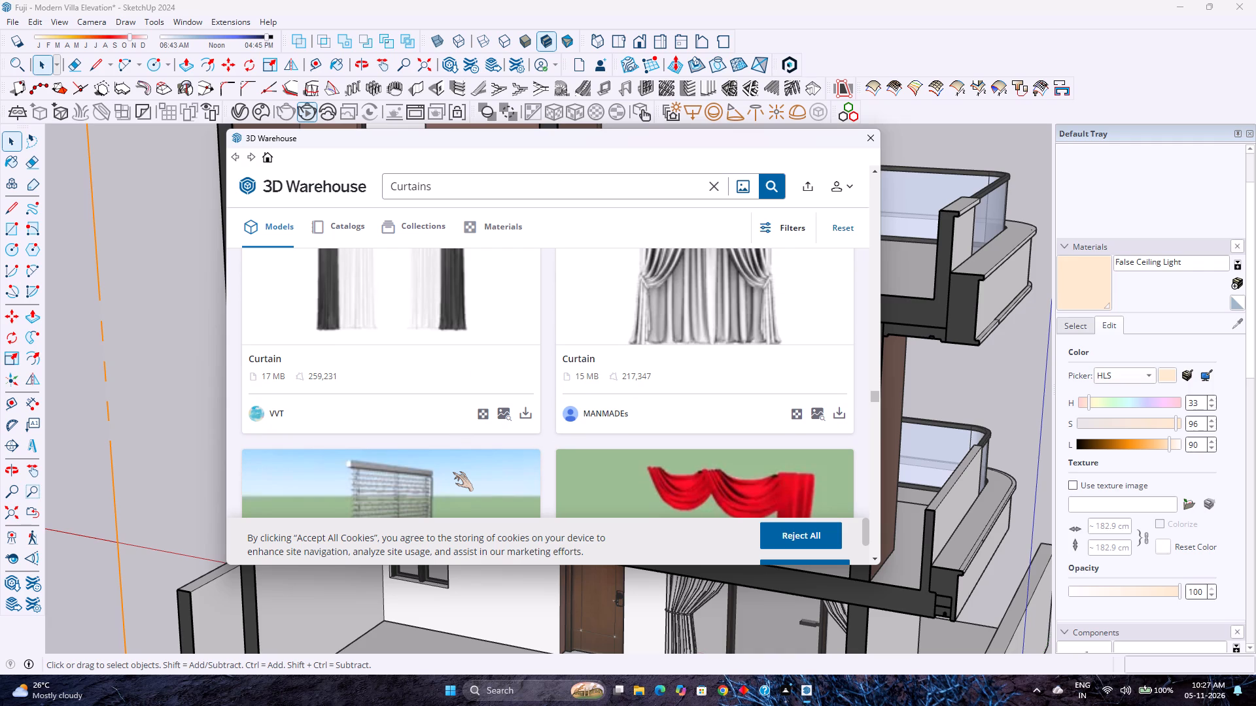
scroll(560, 414, "down", 4)
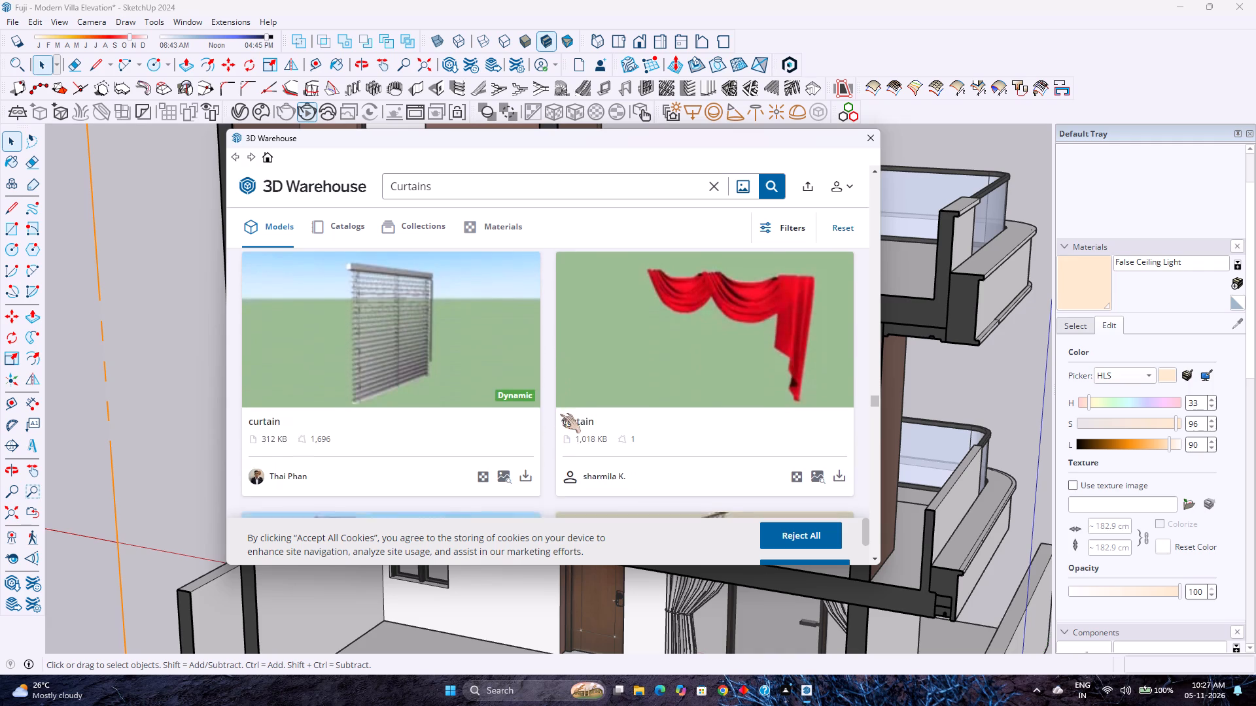
scroll(560, 414, "down", 8)
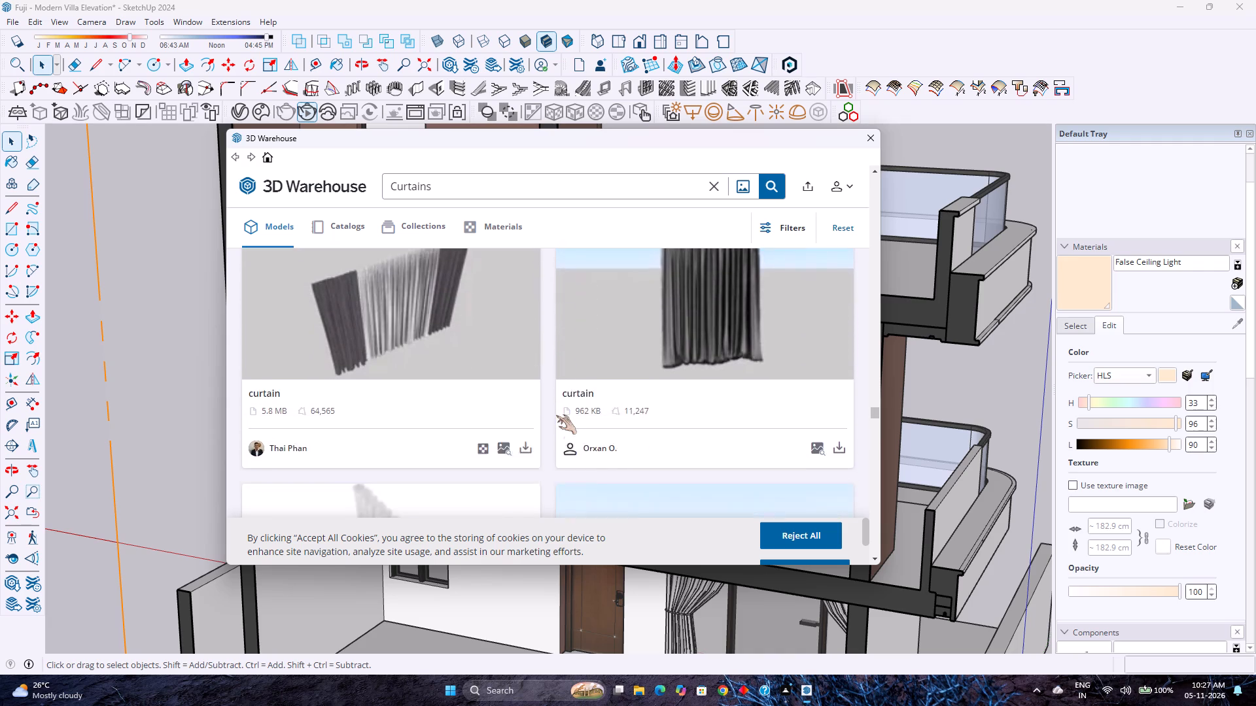
scroll(556, 415, "down", 1)
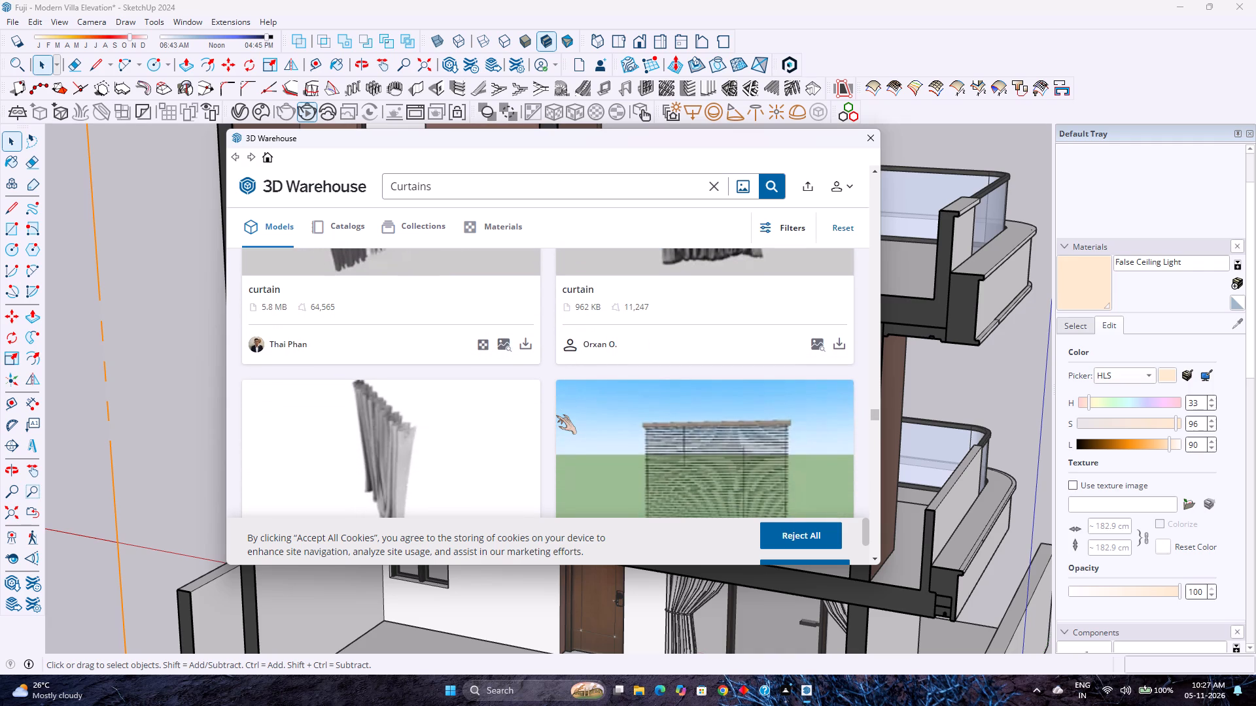
scroll(556, 415, "down", 5)
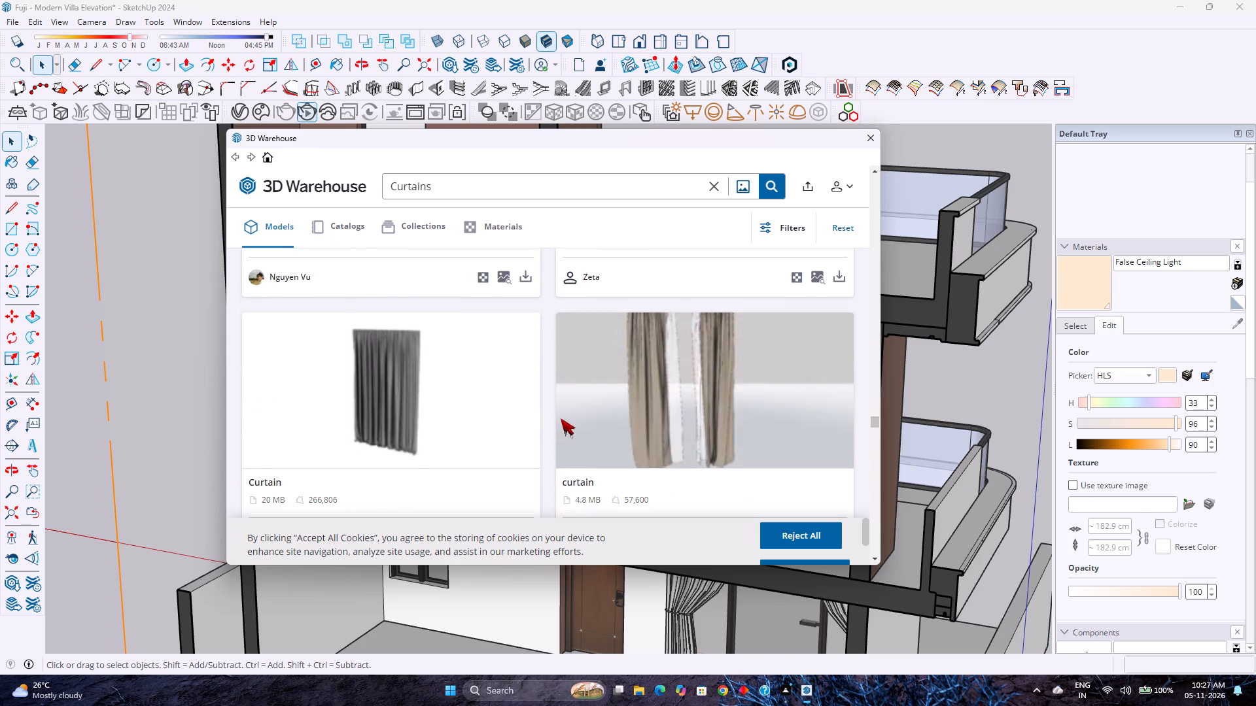
scroll(561, 418, "down", 3)
scroll(561, 418, "up", 3)
scroll(561, 418, "down", 3)
Download the 4.8 MB beige curtain with white sheers and load it directly into the villa model.
left_click(833, 341)
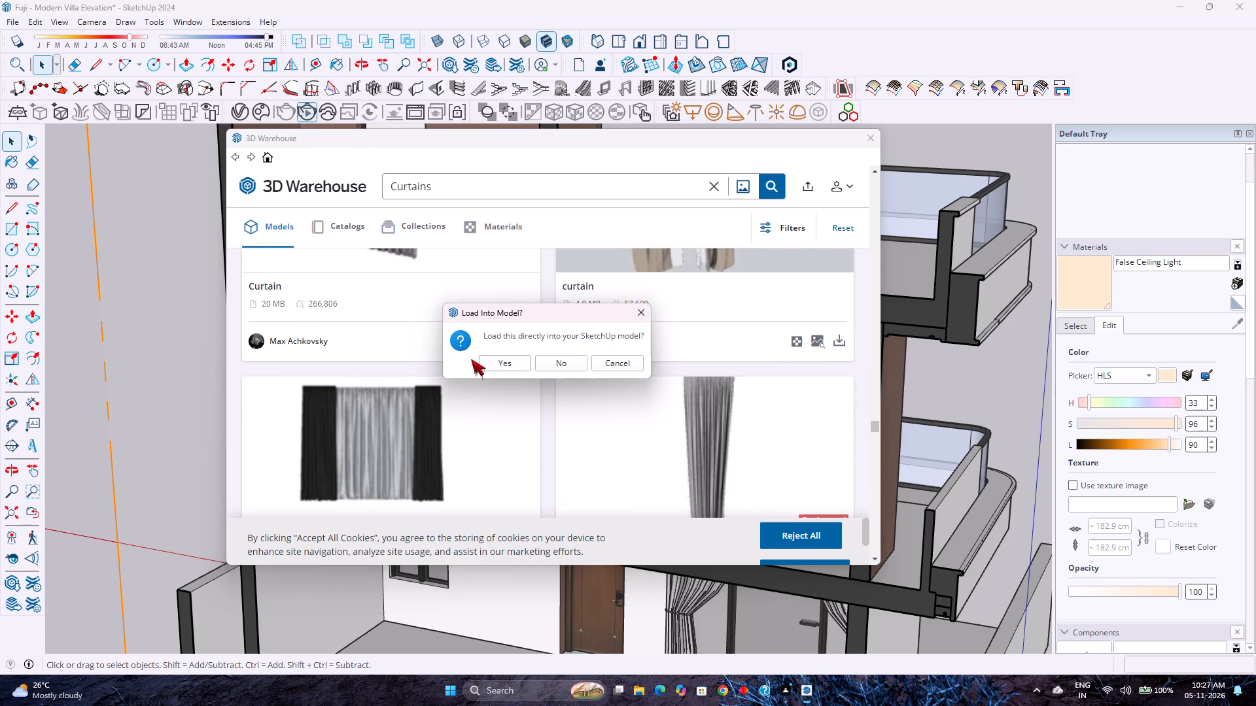
left_click(519, 361)
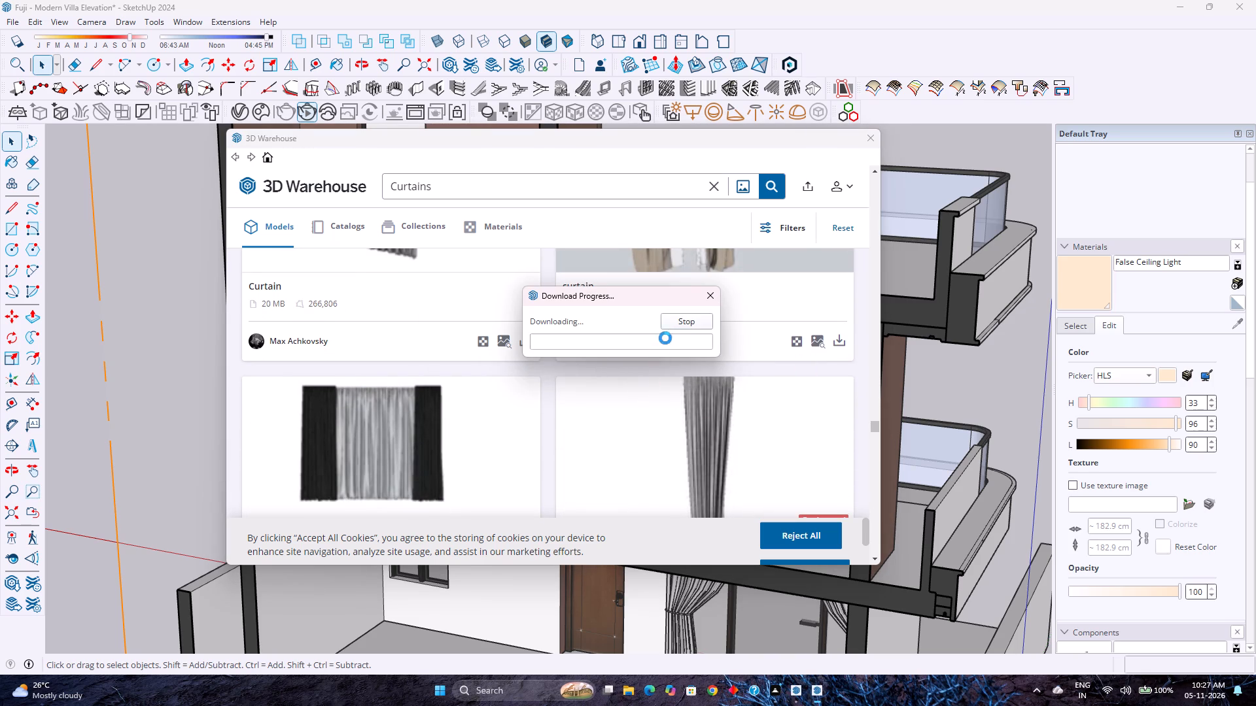
left_click(682, 321)
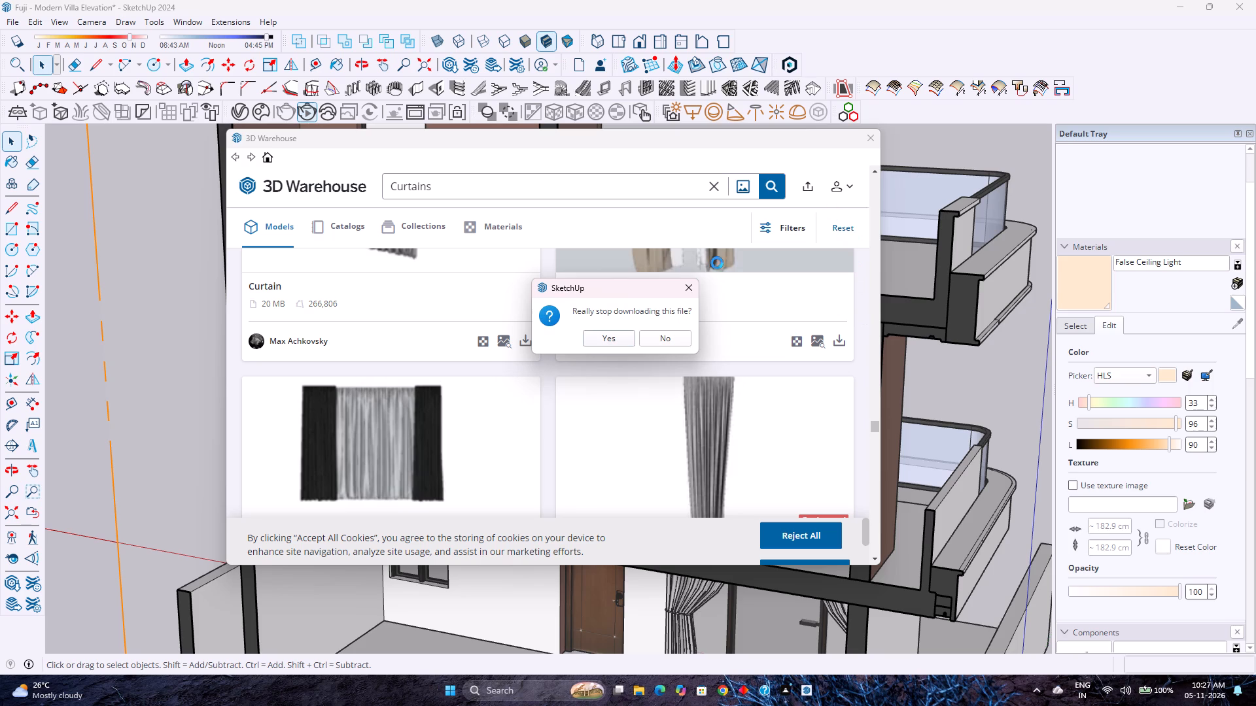
left_click(689, 286)
Open the upper-floor group for editing at the window between the two curtained doors.
double_click(686, 446)
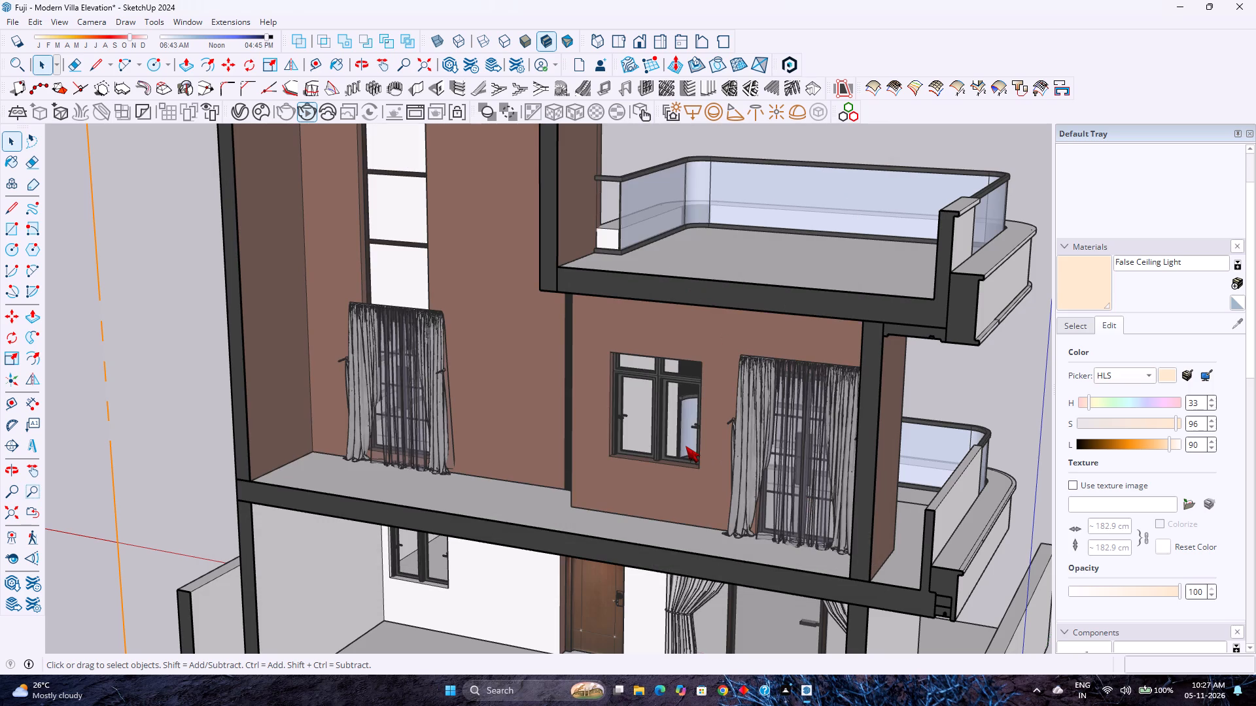
double_click(697, 490)
scroll(692, 488, "up", 2)
scroll(688, 462, "down", 3)
double_click(688, 462)
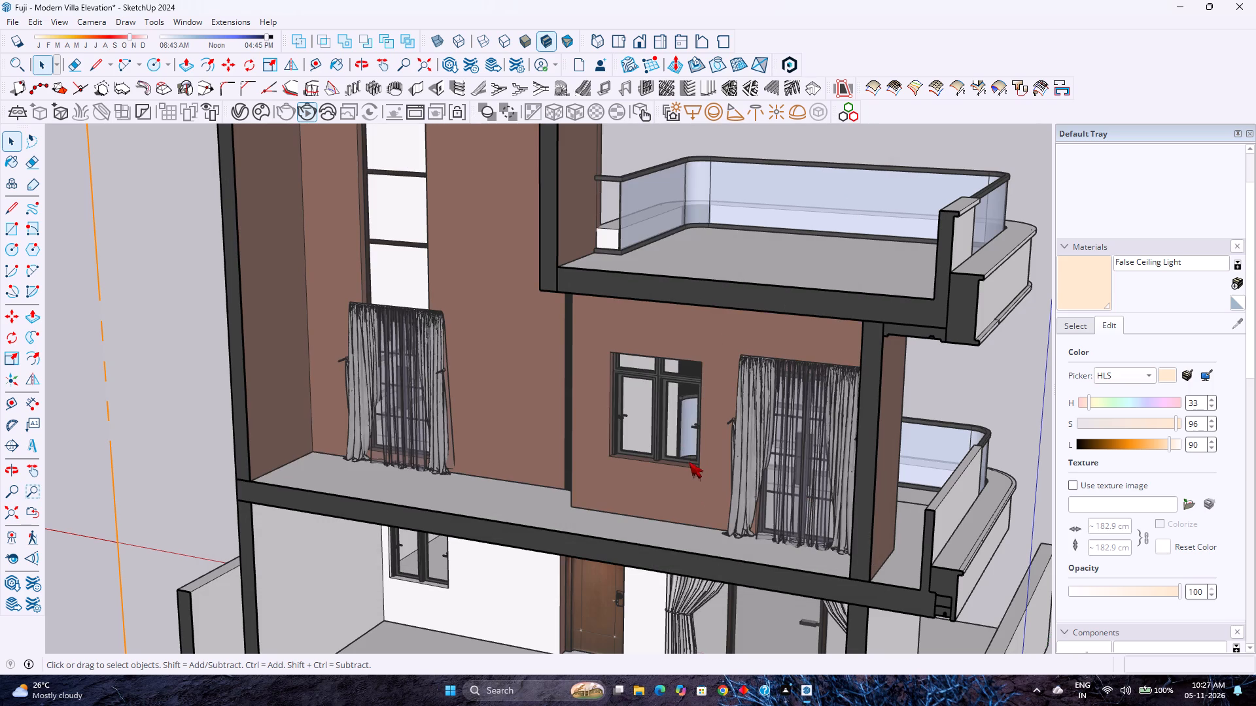
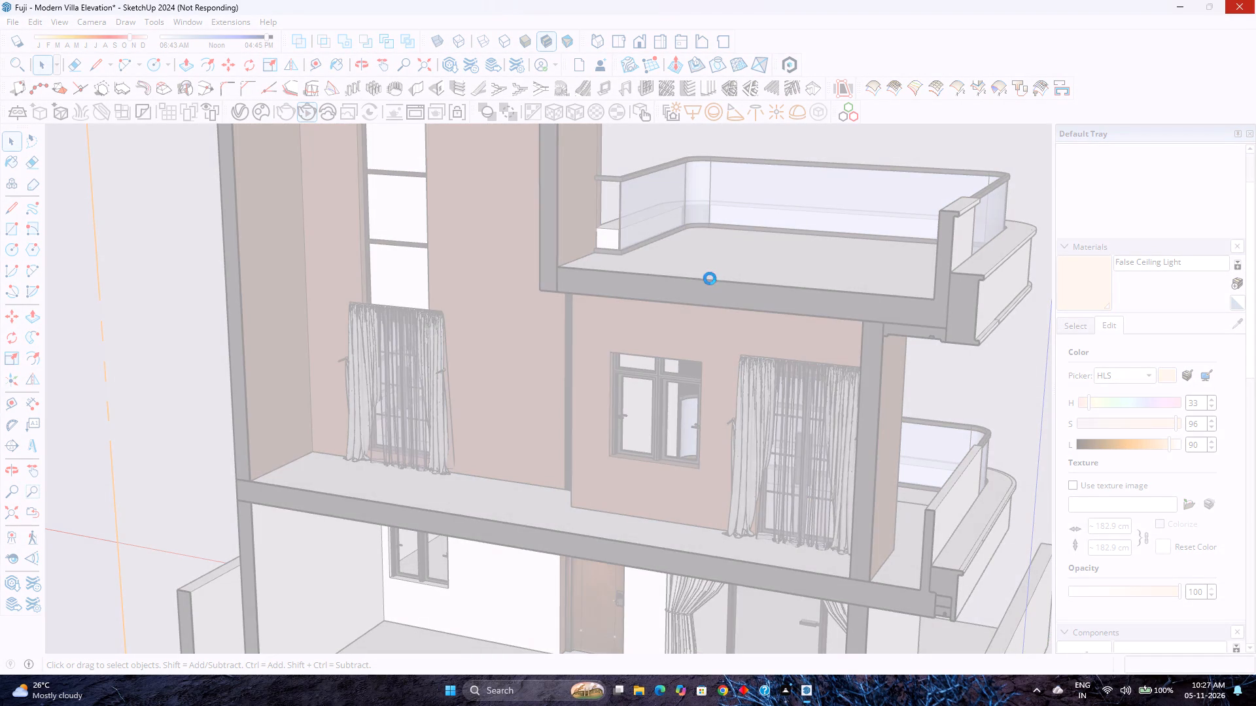
Place the loaded beige curtain by the upper-floor window and cut it from the model for pasting inside the floor group.
double_click(714, 473)
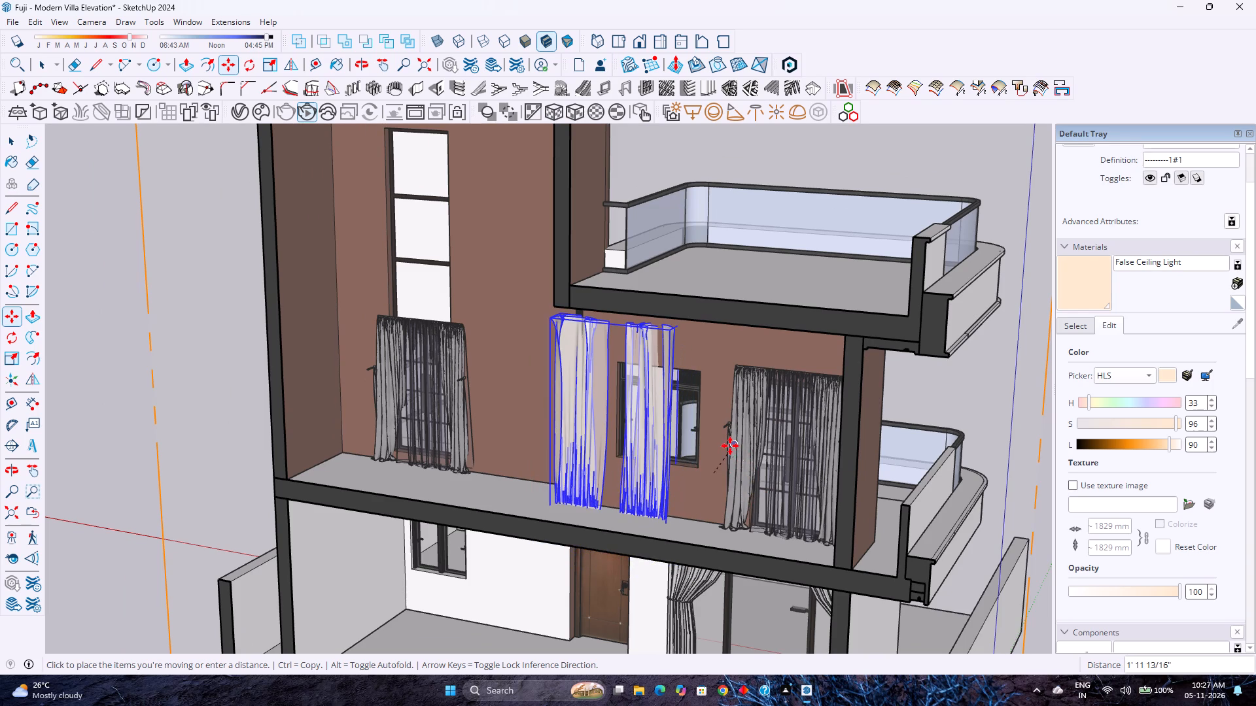
left_click(730, 446)
scroll(423, 453, "down", 5)
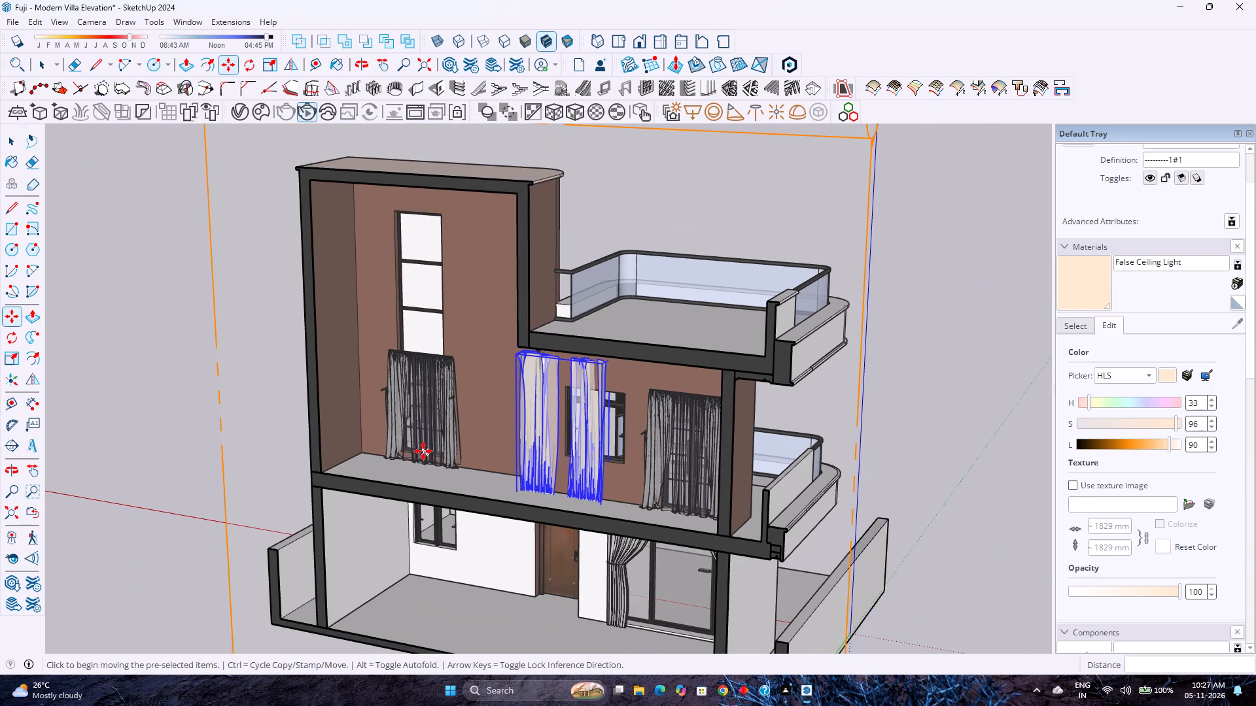
key("ctrl+x")
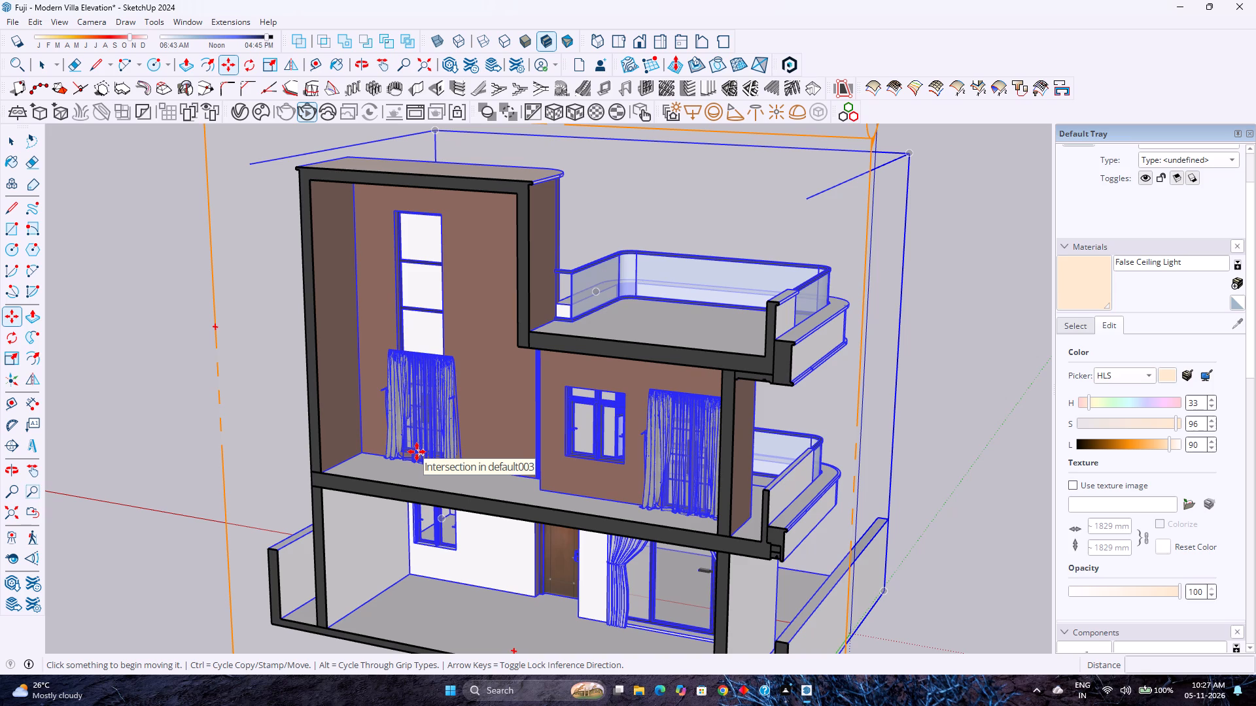
key("space")
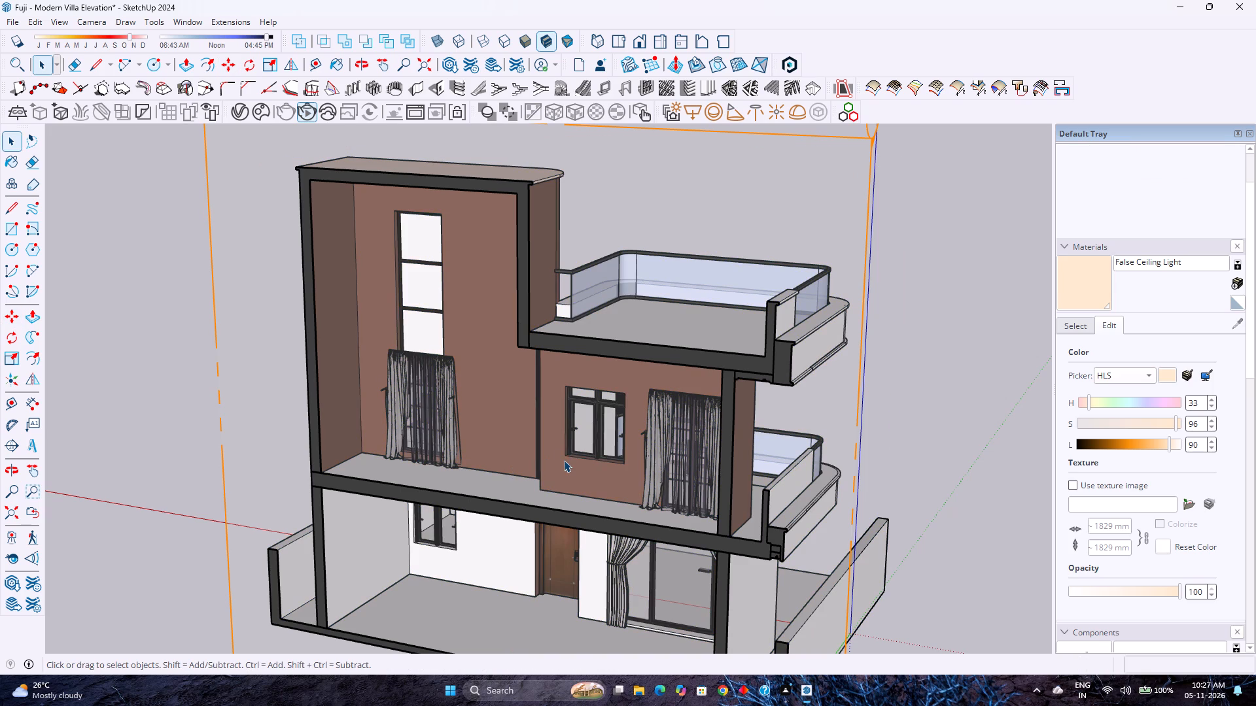
Open the upper-floor group and paste the beige curtain in front of the window between the two curtained doors.
double_click(564, 460)
scroll(564, 461, "up", 8)
double_click(587, 469)
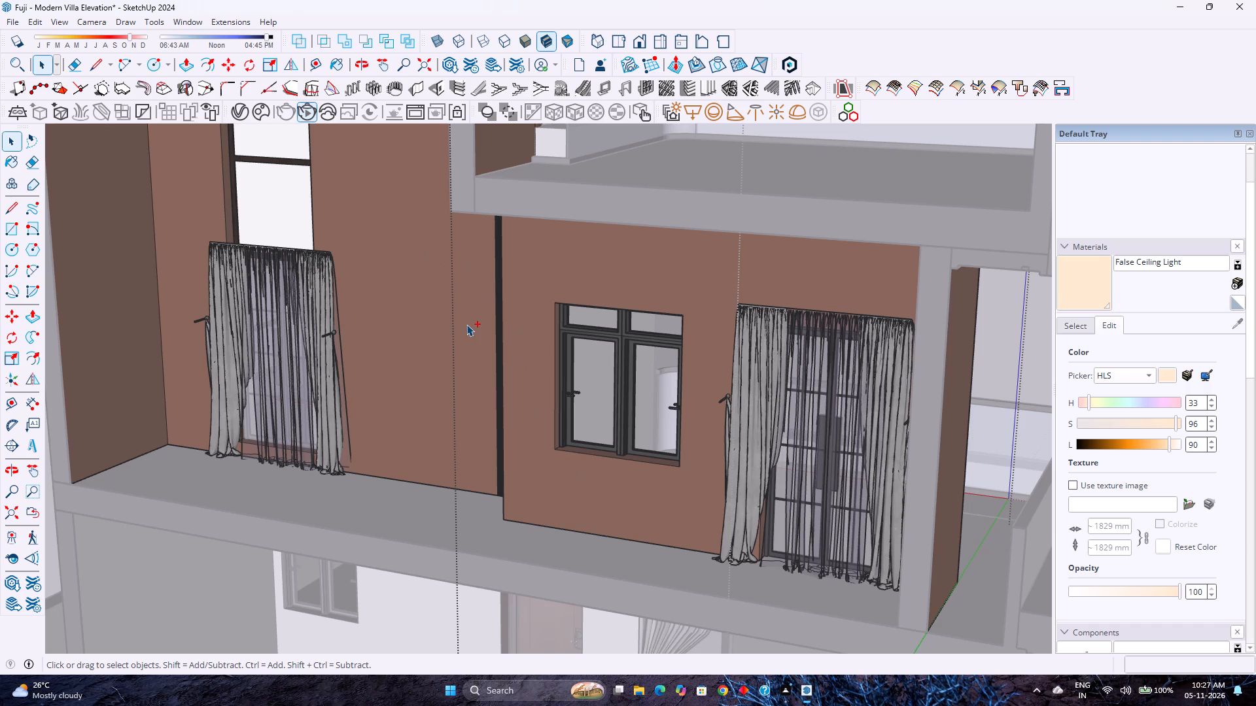
key("ctrl+v")
scroll(539, 496, "down", 3)
scroll(539, 496, "up", 2)
scroll(539, 496, "down", 2)
scroll(539, 496, "up", 1)
scroll(539, 496, "down", 4)
scroll(539, 494, "up", 2)
scroll(539, 494, "down", 2)
scroll(539, 494, "up", 2)
scroll(539, 494, "down", 3)
scroll(539, 494, "up", 3)
scroll(539, 494, "down", 3)
scroll(539, 494, "up", 3)
scroll(539, 494, "down", 3)
scroll(539, 494, "up", 3)
scroll(539, 494, "down", 3)
scroll(539, 494, "up", 3)
scroll(539, 494, "down", 4)
scroll(539, 494, "up", 4)
scroll(539, 494, "down", 3)
scroll(539, 494, "up", 3)
scroll(539, 494, "down", 2)
scroll(539, 494, "up", 2)
scroll(539, 494, "down", 2)
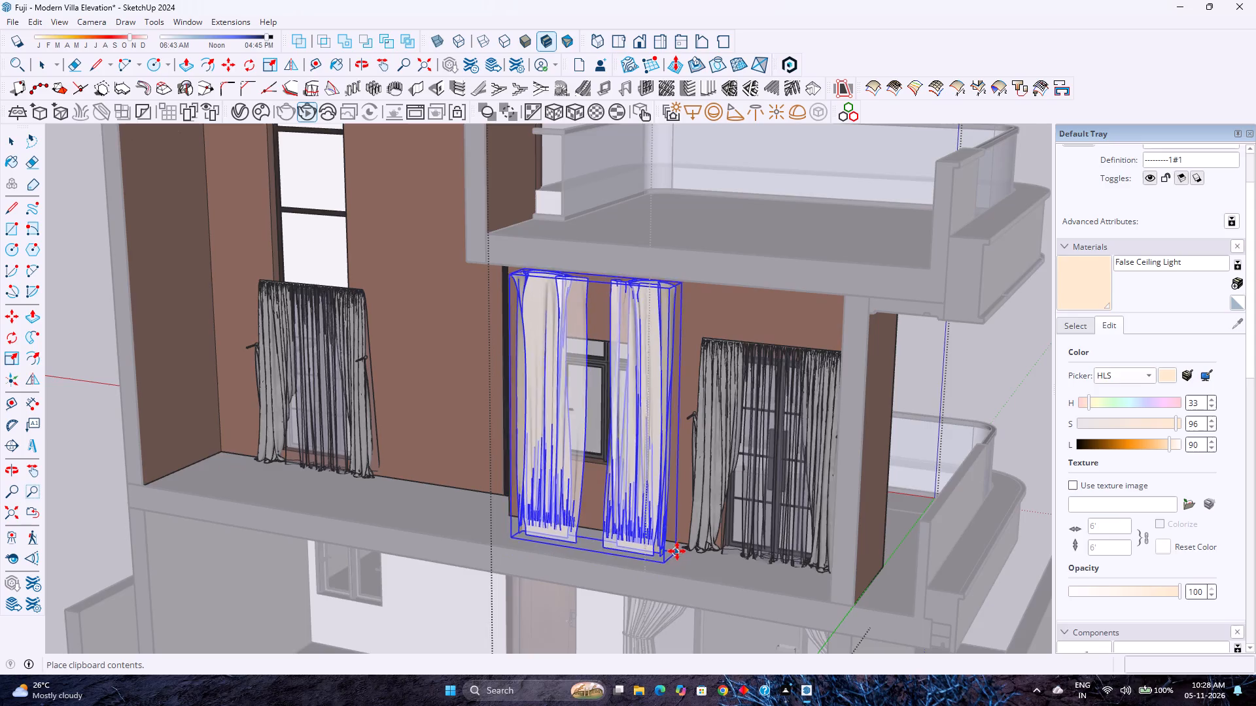
left_click(680, 555)
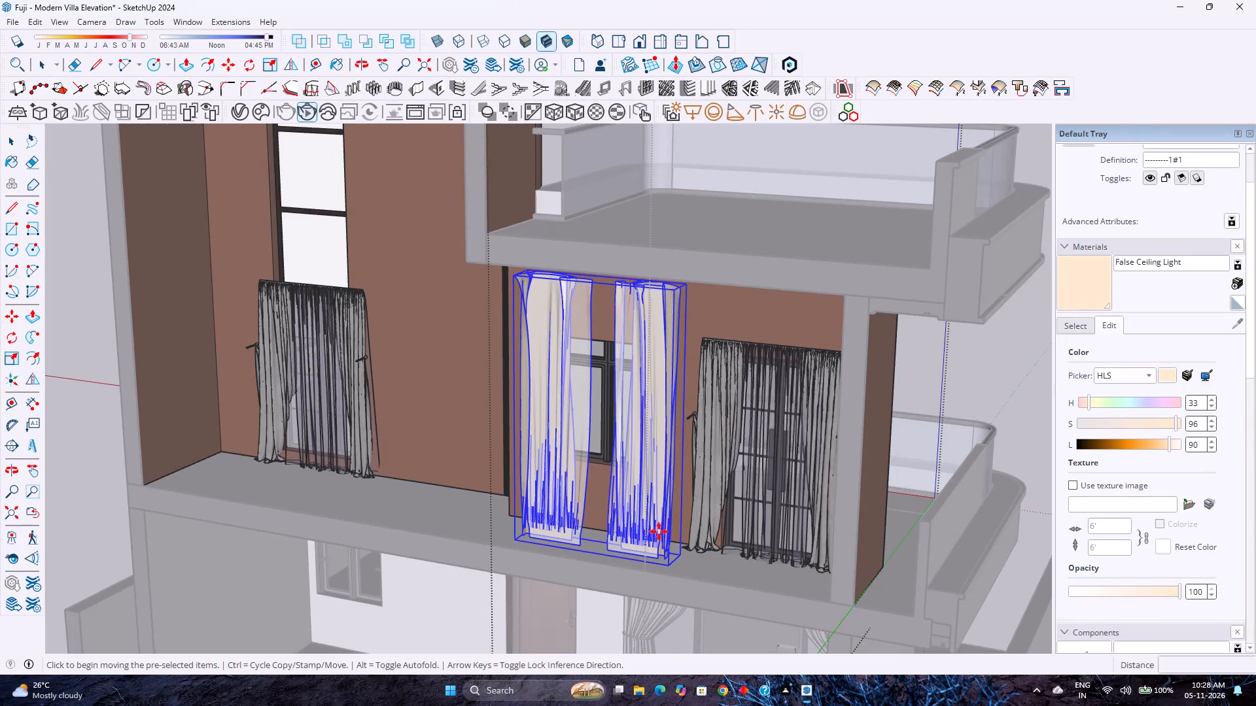
Scale the beige curtain's height down from the top to a blue-axis factor of 0.58.
scroll(656, 529, "up", 5)
key("s")
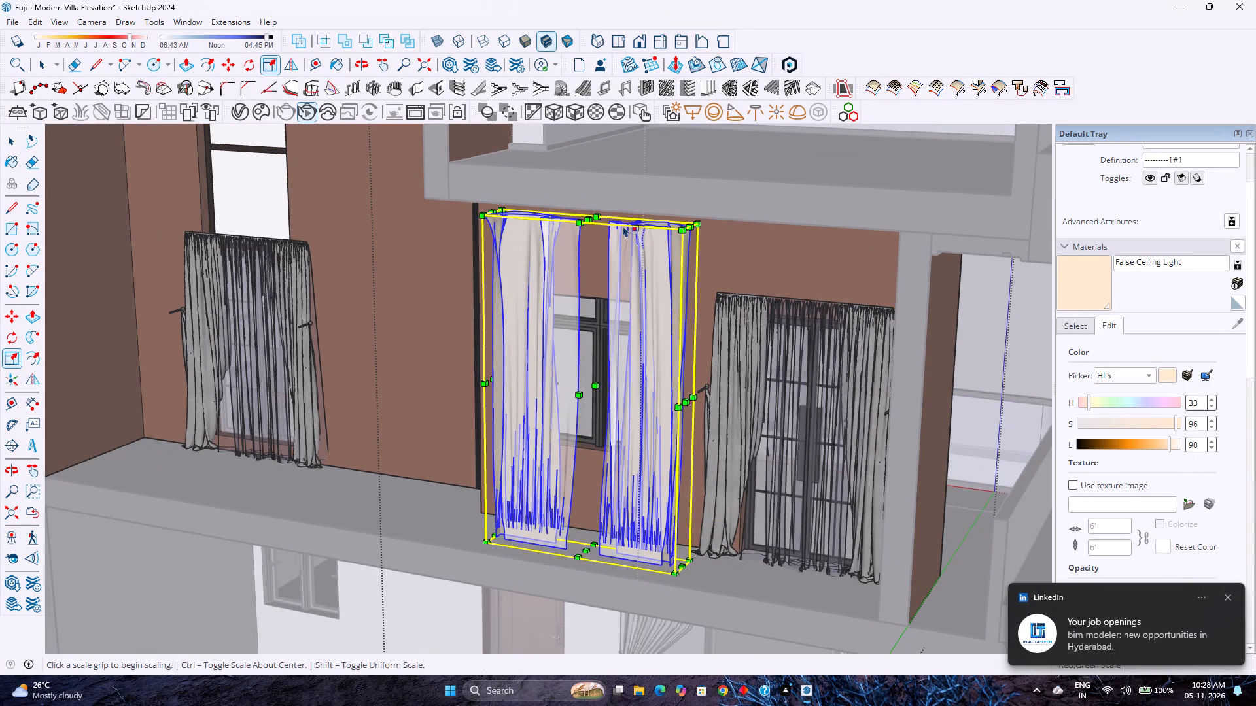
left_click(590, 217)
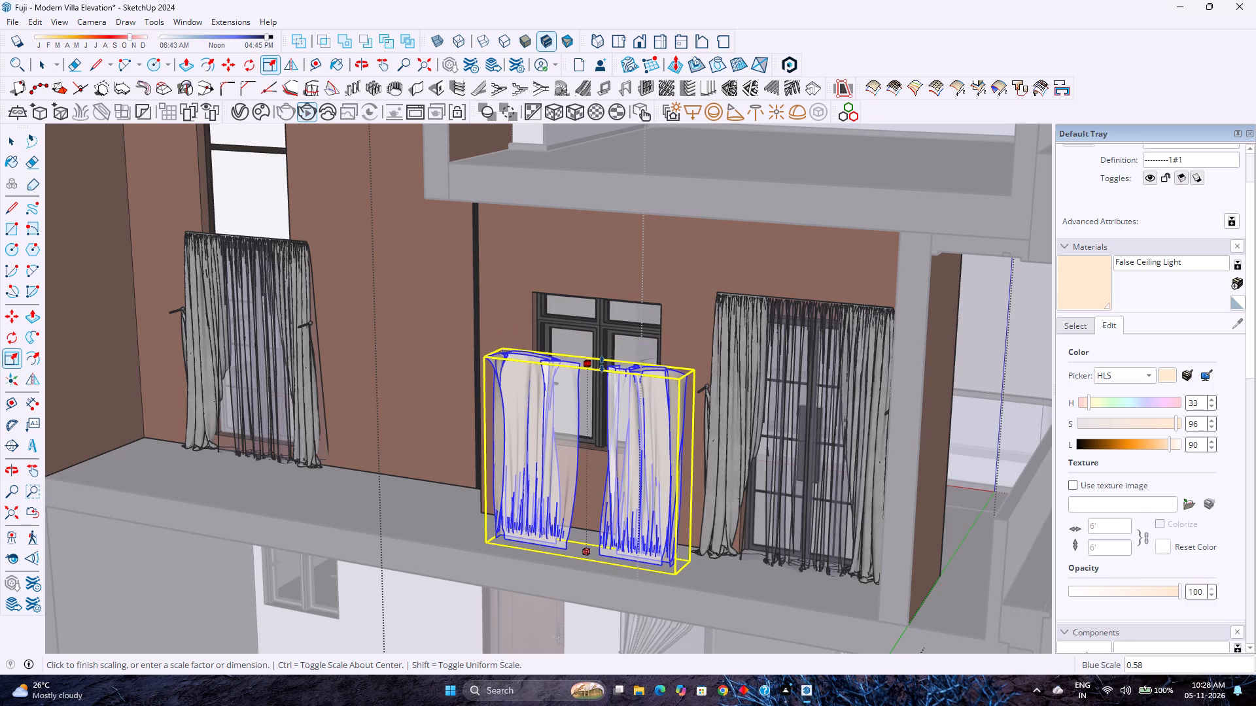
left_click(602, 365)
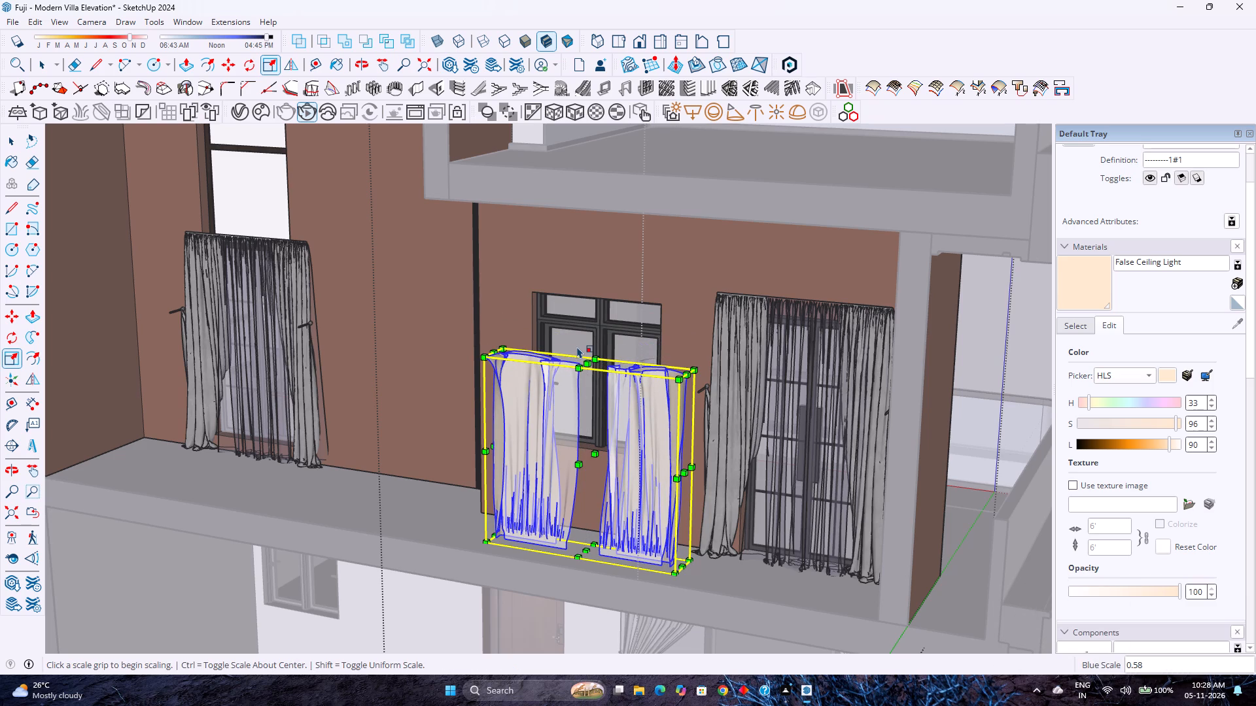
Flip the shortened beige curtain upside down about its horizontal plane so the gathered pleats sit at the top.
key("m")
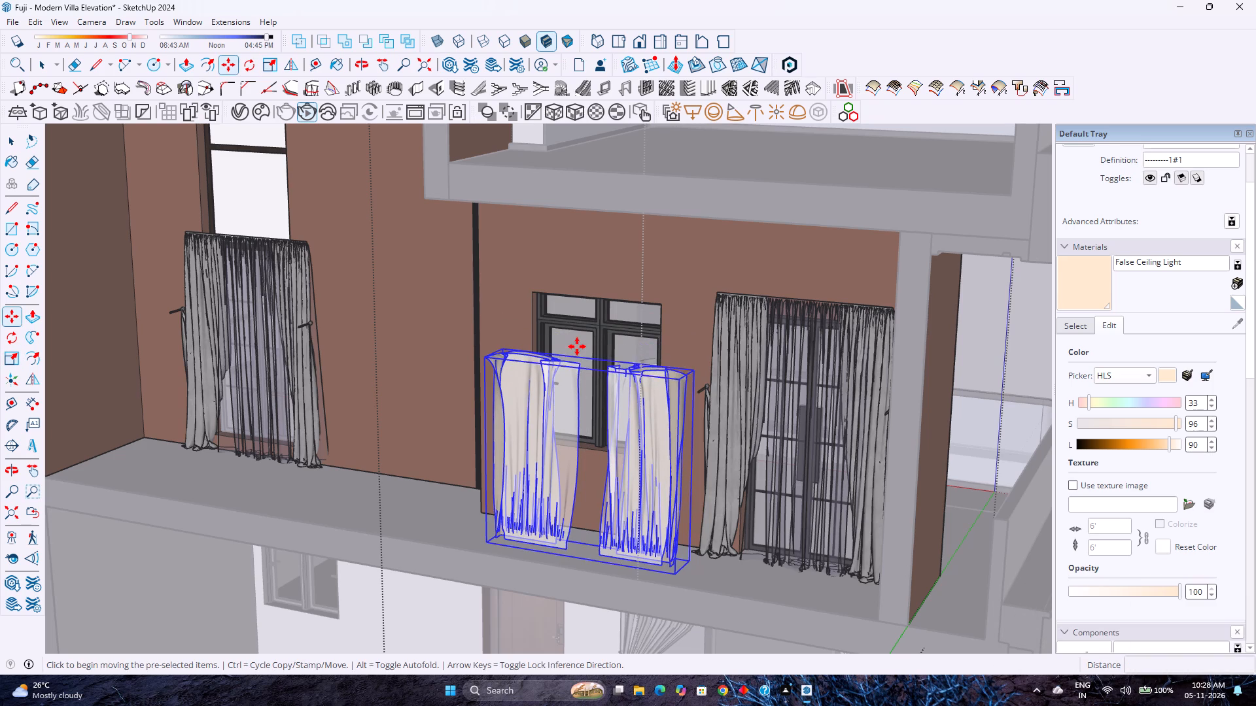
scroll(652, 345, "up", 8)
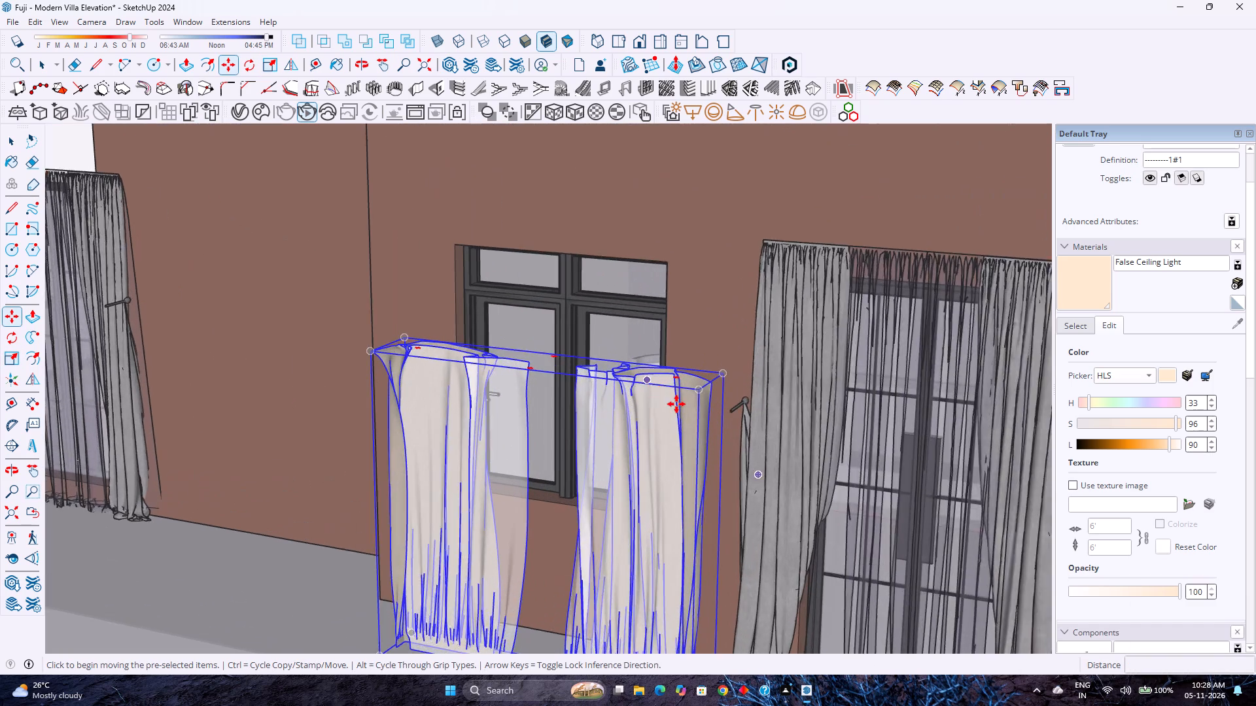
scroll(676, 404, "up", 1)
scroll(681, 412, "down", 6)
middle_click_drag(667, 425, 661, 378)
middle_click(661, 378)
scroll(657, 471, "up", 1)
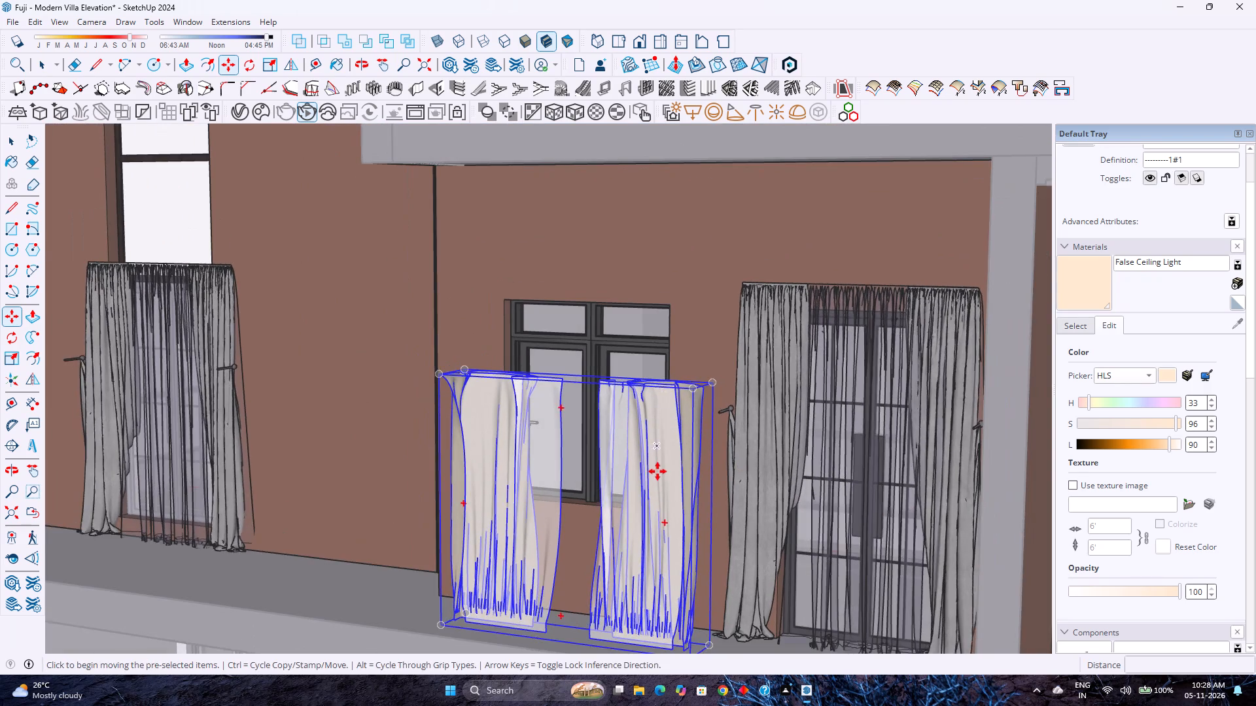
middle_click_drag(657, 471, 654, 395)
middle_click(654, 395)
middle_click(654, 395)
middle_click(654, 395)
scroll(660, 397, "down", 3)
scroll(537, 500, "up", 1)
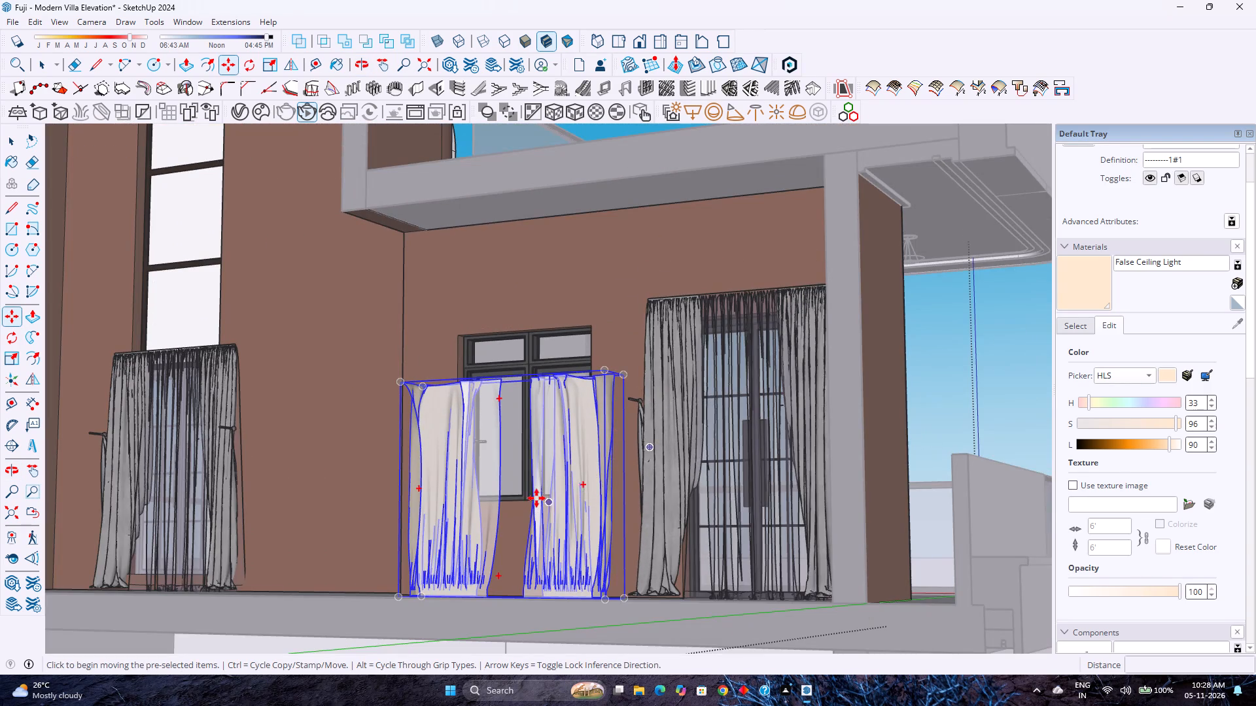
scroll(535, 493, "up", 4)
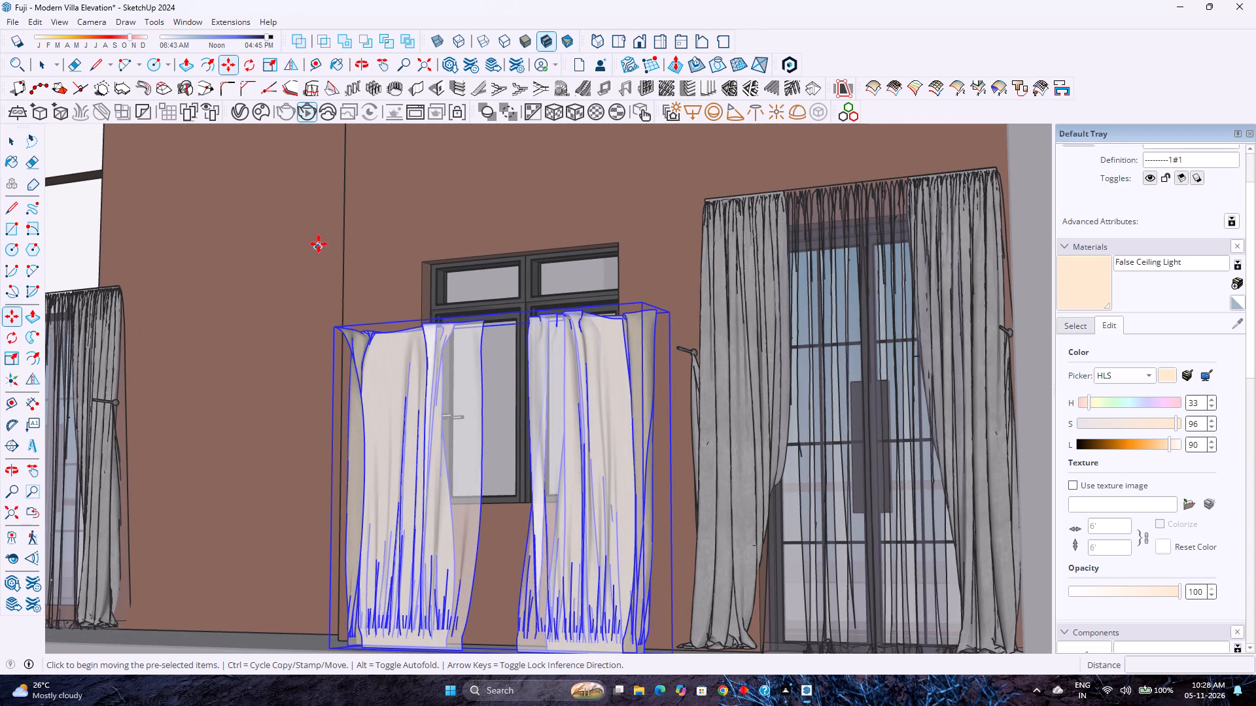
left_click(289, 63)
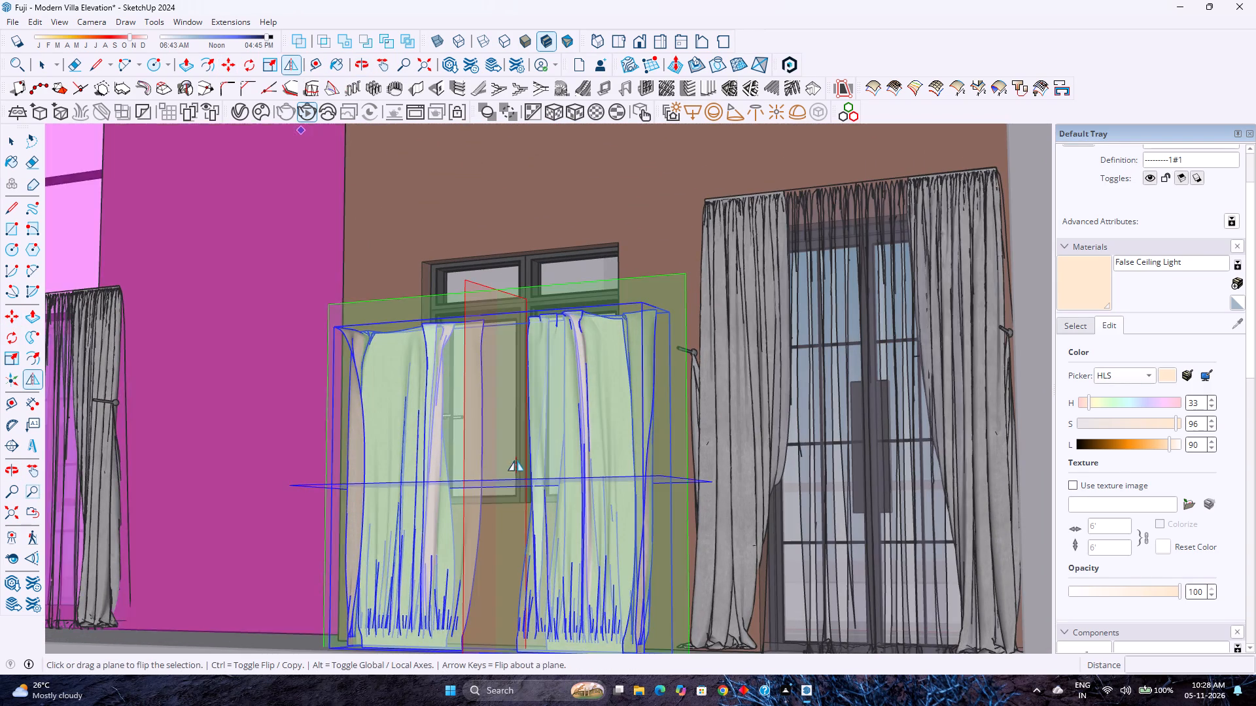
left_click(531, 477)
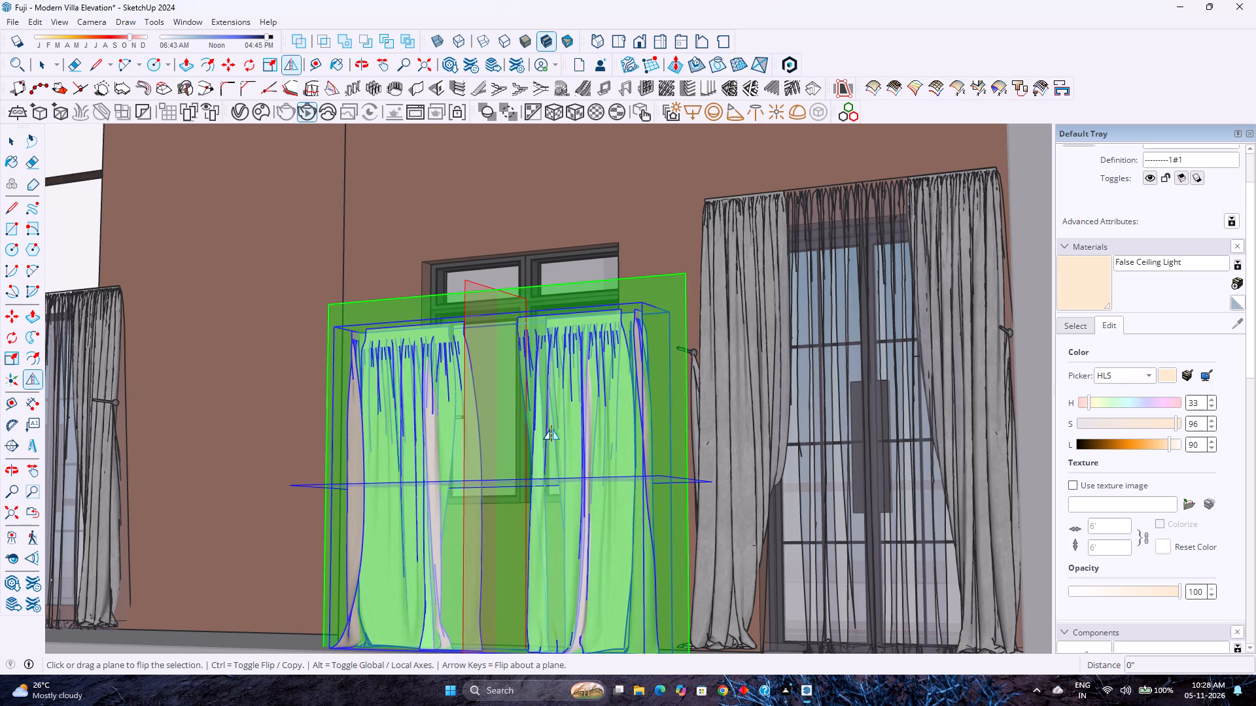
scroll(610, 443, "down", 3)
scroll(606, 539, "up", 3)
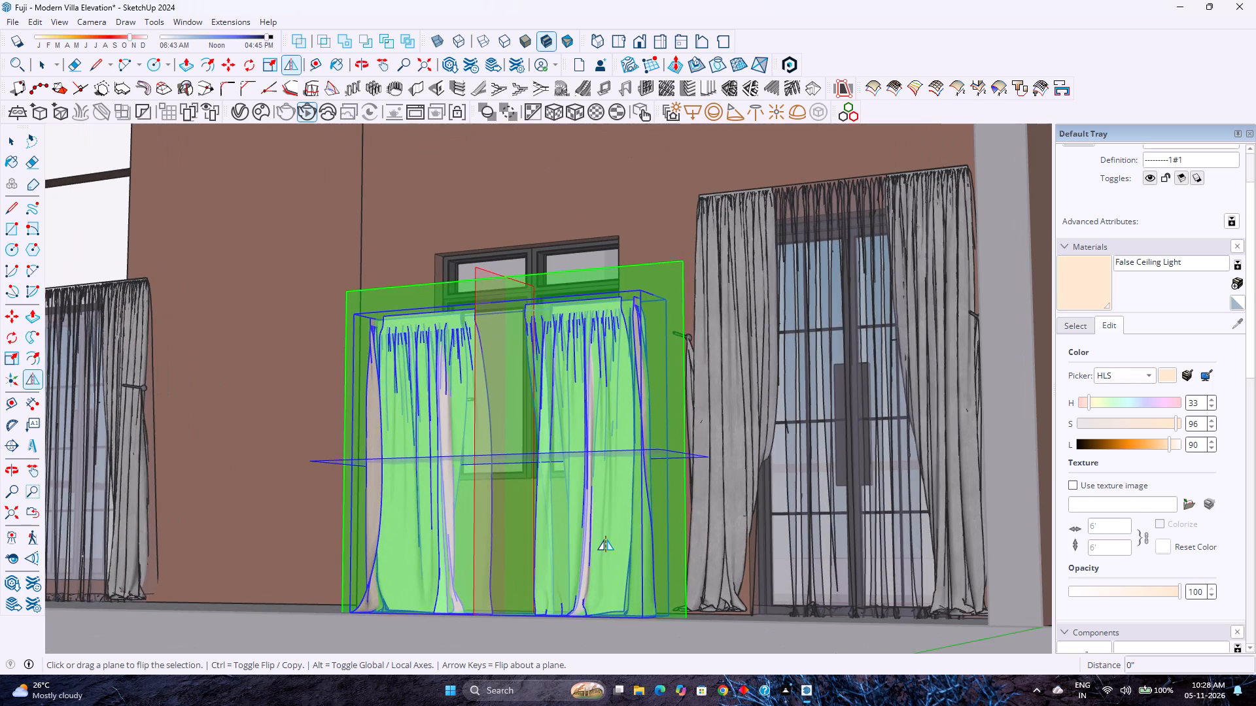
Move the beige curtain straight up by about 2' 7" so it hangs over the upper-floor window.
key("m")
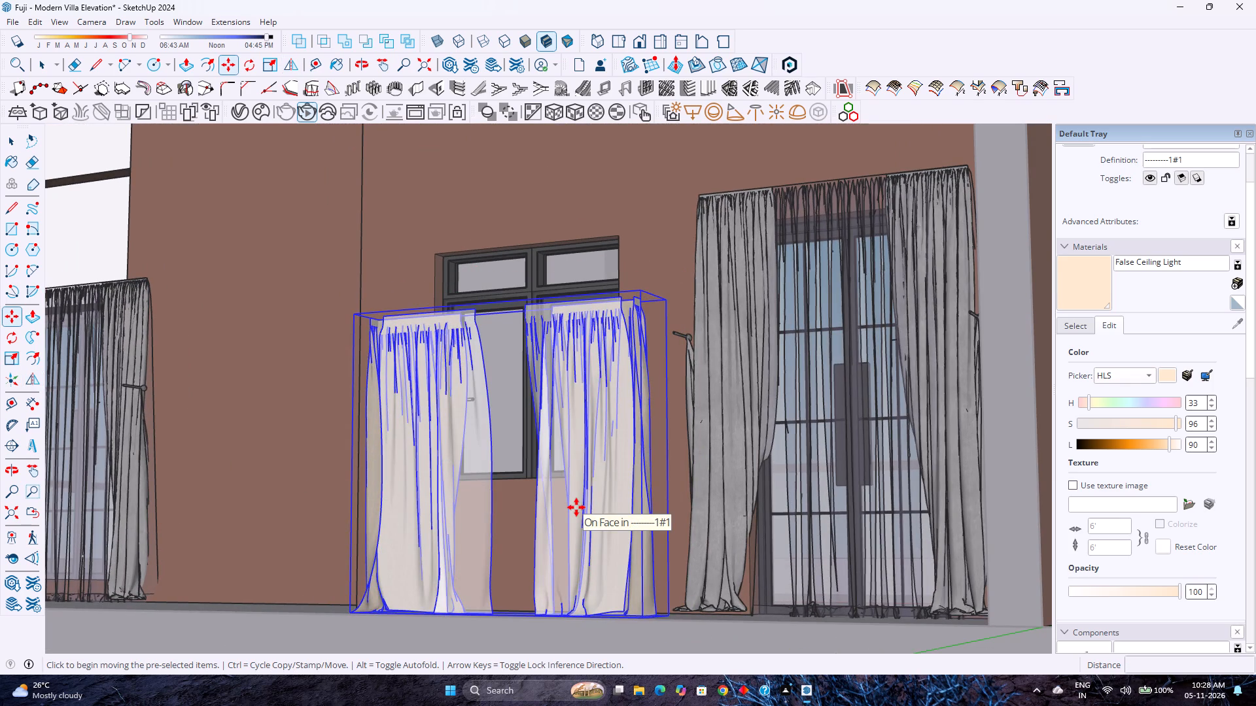
scroll(665, 301, "up", 7)
middle_click_drag(665, 301, 664, 364)
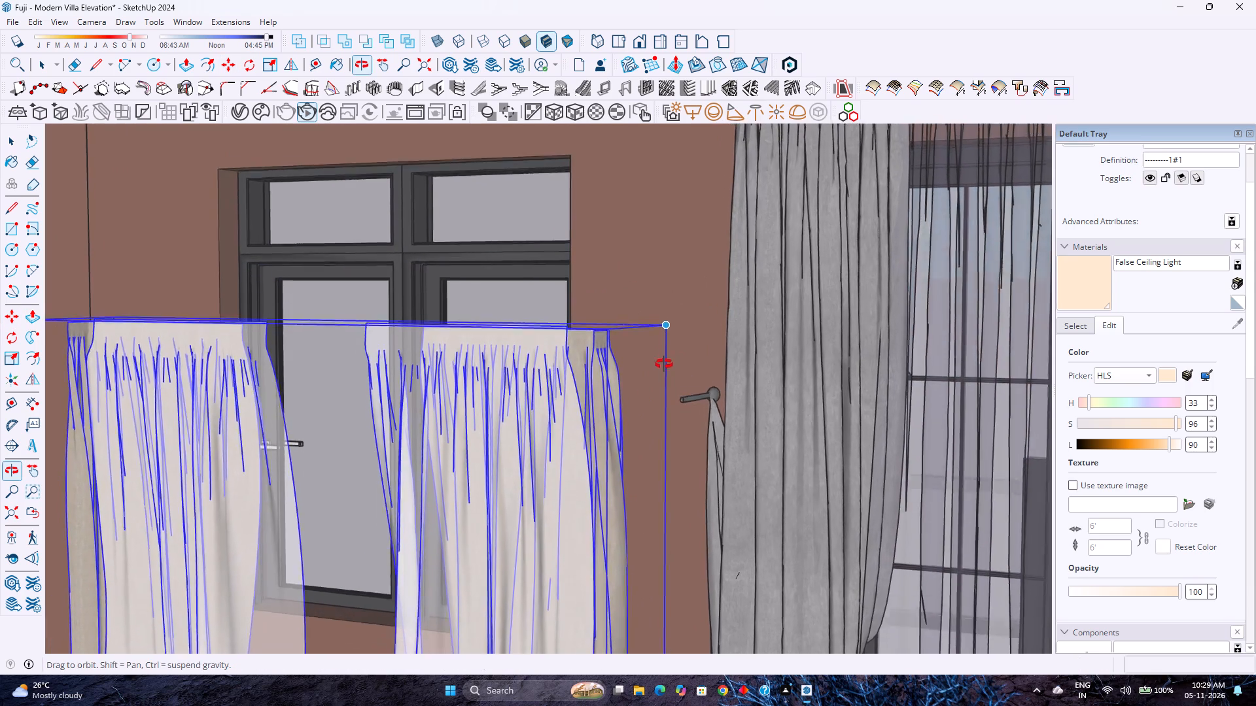
middle_click_drag(664, 364, 651, 457)
scroll(601, 386, "up", 6)
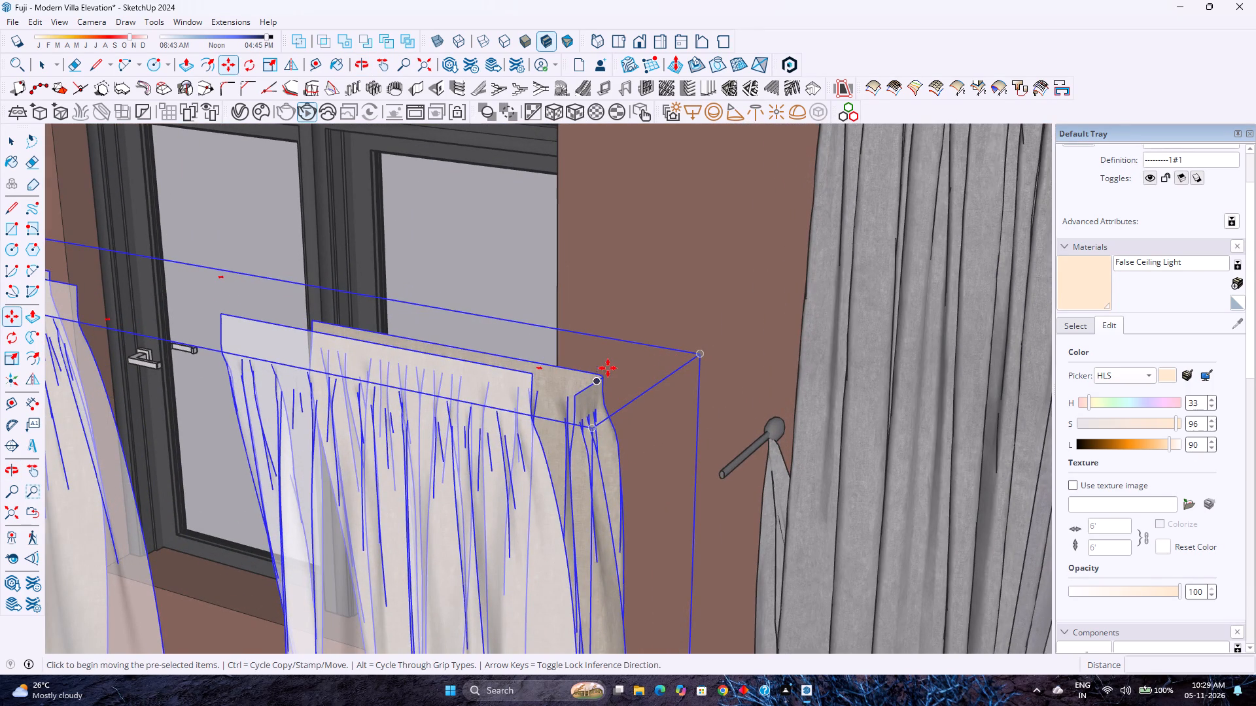
left_click(607, 375)
scroll(575, 193, "down", 3)
middle_click_drag(575, 193, 592, 216)
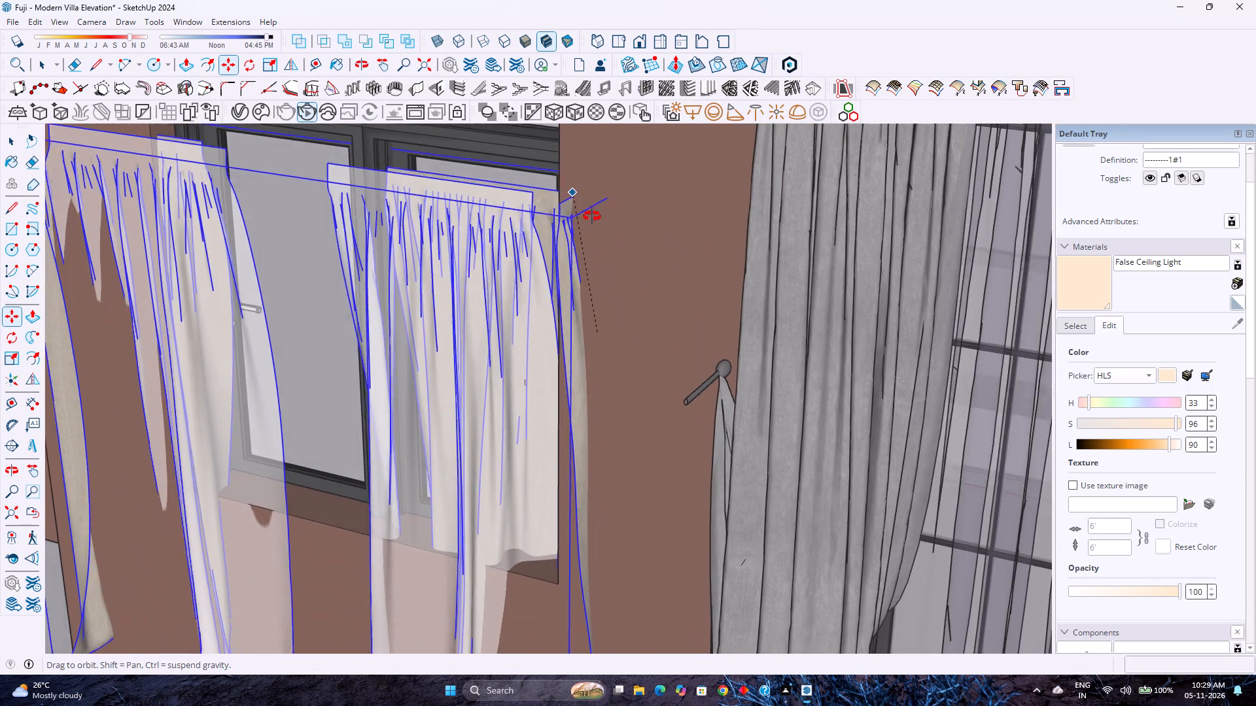
middle_click_drag(592, 216, 608, 288)
middle_click(608, 289)
middle_click(608, 290)
scroll(608, 290, "down", 4)
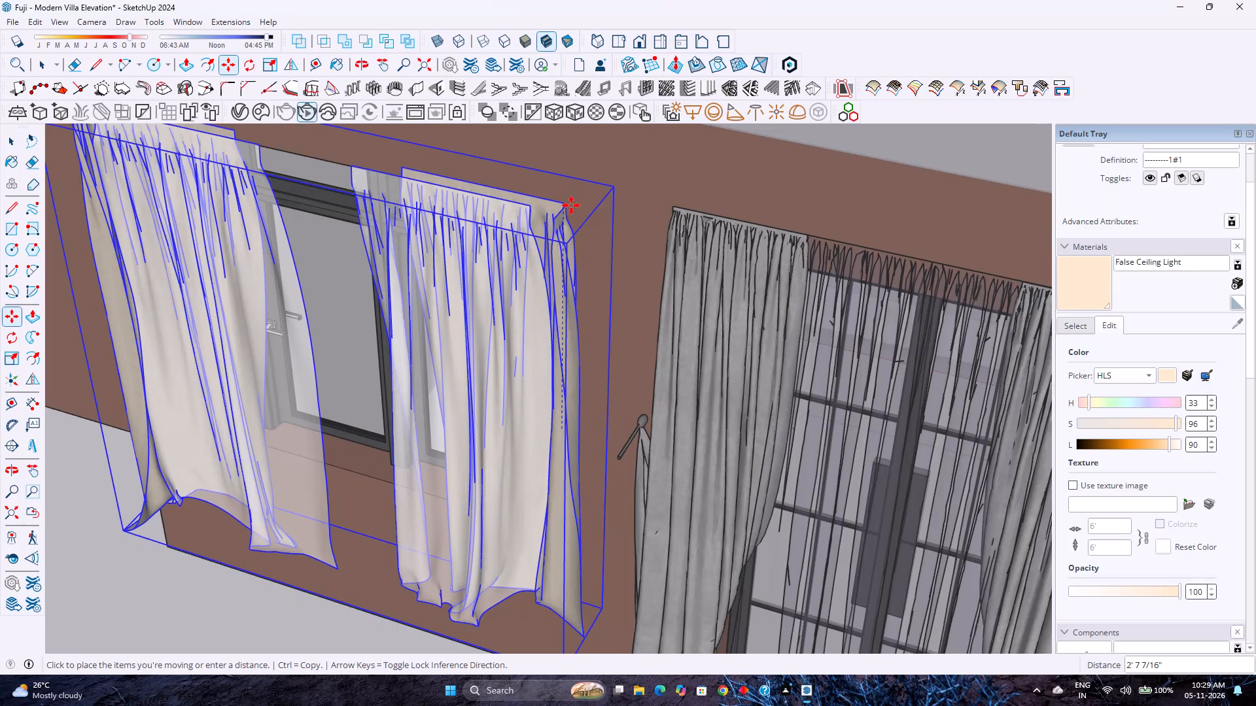
left_click(571, 205)
Move the beige curtain about 1' 1" back toward the window wall, working from its upper front corner.
scroll(581, 296, "up", 2)
middle_click_drag(581, 297, 574, 295)
middle_click(570, 293)
middle_click_drag(551, 282, 430, 237)
middle_click(427, 235)
scroll(401, 246, "down", 4)
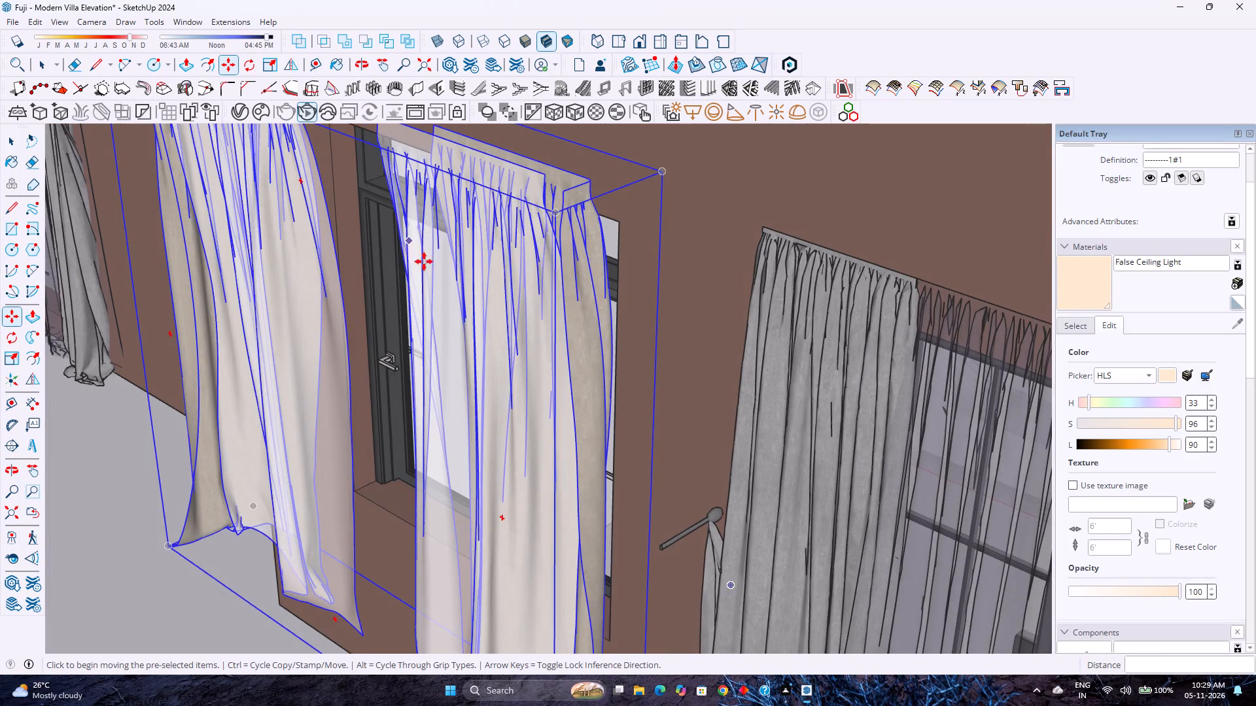
middle_click_drag(567, 311, 487, 256)
left_click(623, 184)
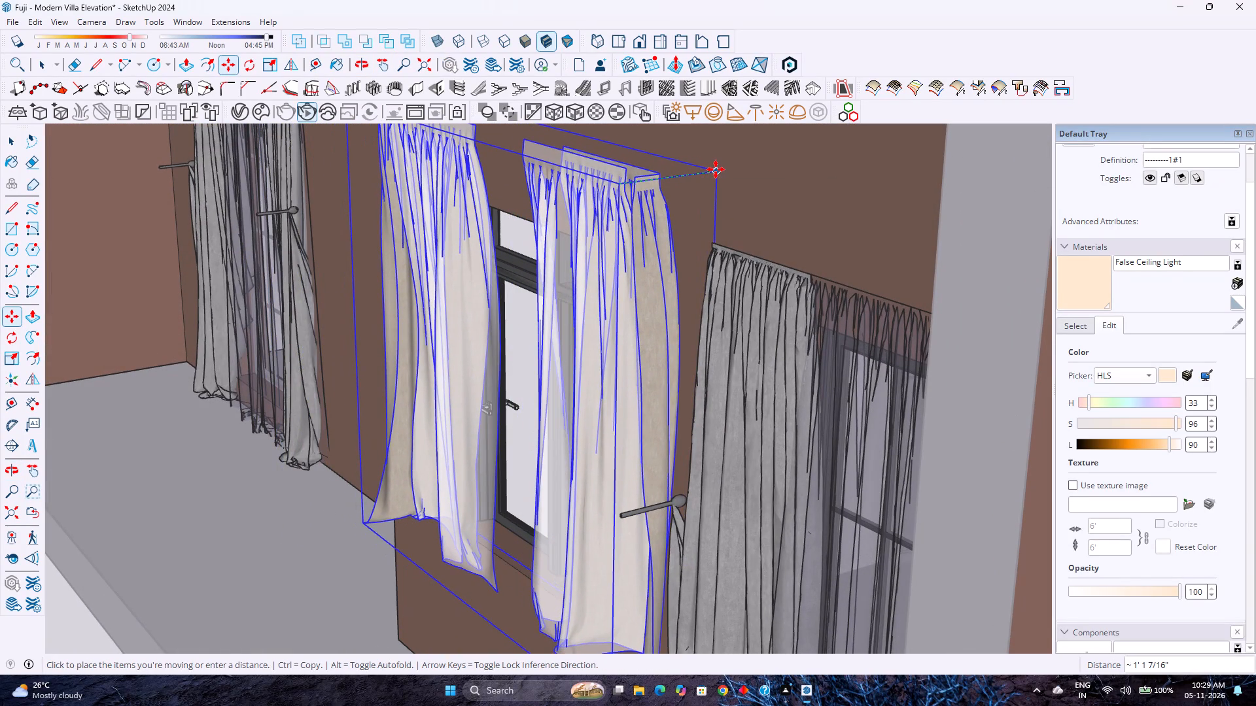
left_click(717, 169)
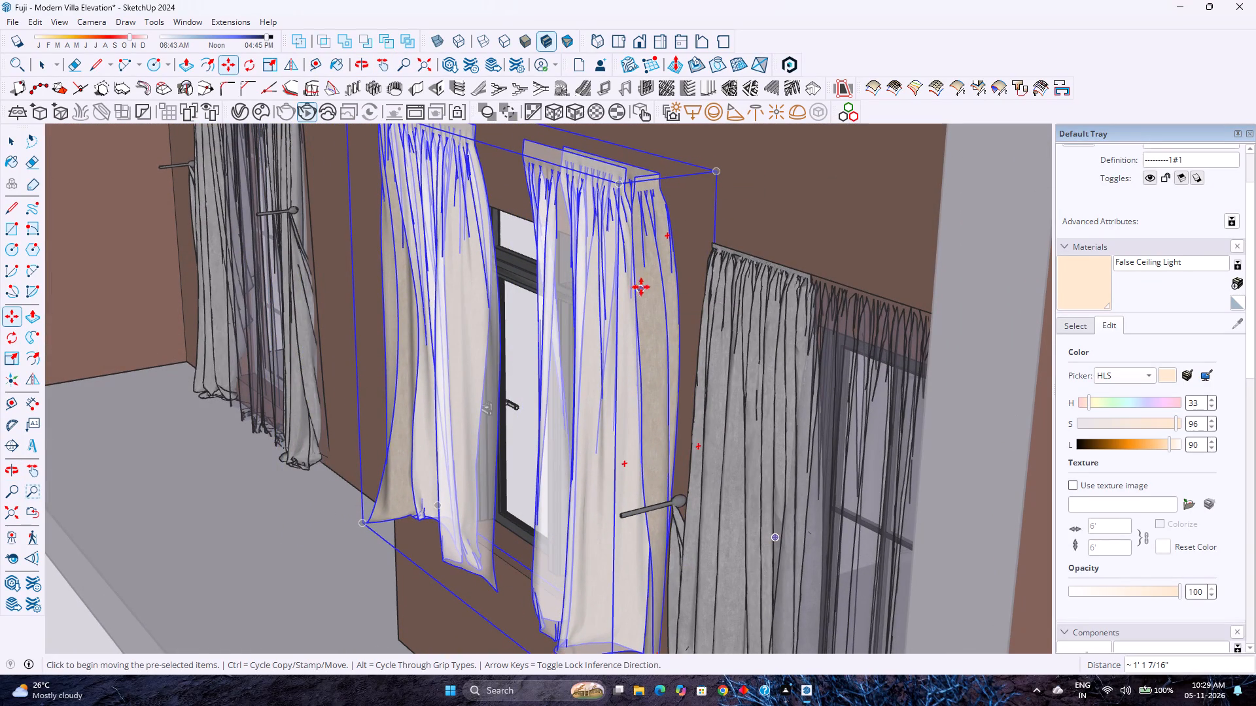
Lower the beige curtain by about 9" toward the top of the neighbouring door's curtain.
middle_click_drag(535, 286, 753, 292)
scroll(722, 303, "down", 4)
scroll(583, 338, "down", 5)
middle_click_drag(536, 362, 601, 333)
middle_click(601, 333)
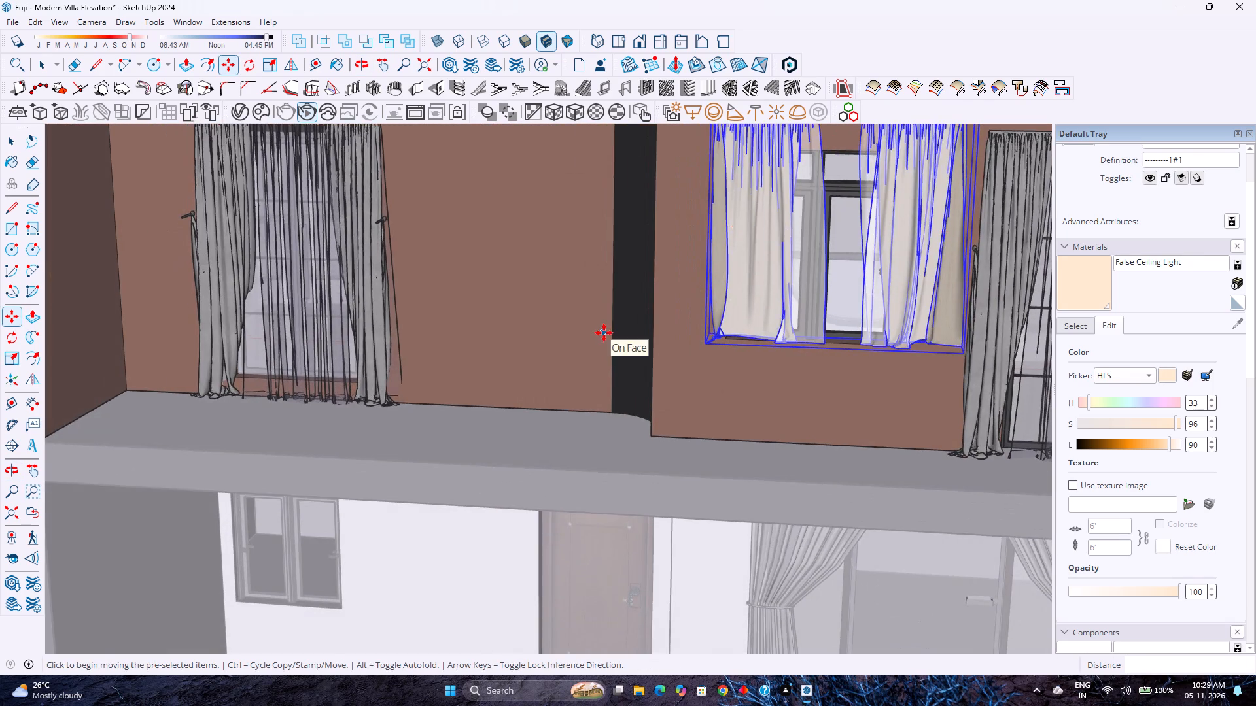
scroll(604, 333, "down", 3)
scroll(604, 333, "up", 4)
middle_click_drag(737, 282, 669, 333)
middle_click(669, 333)
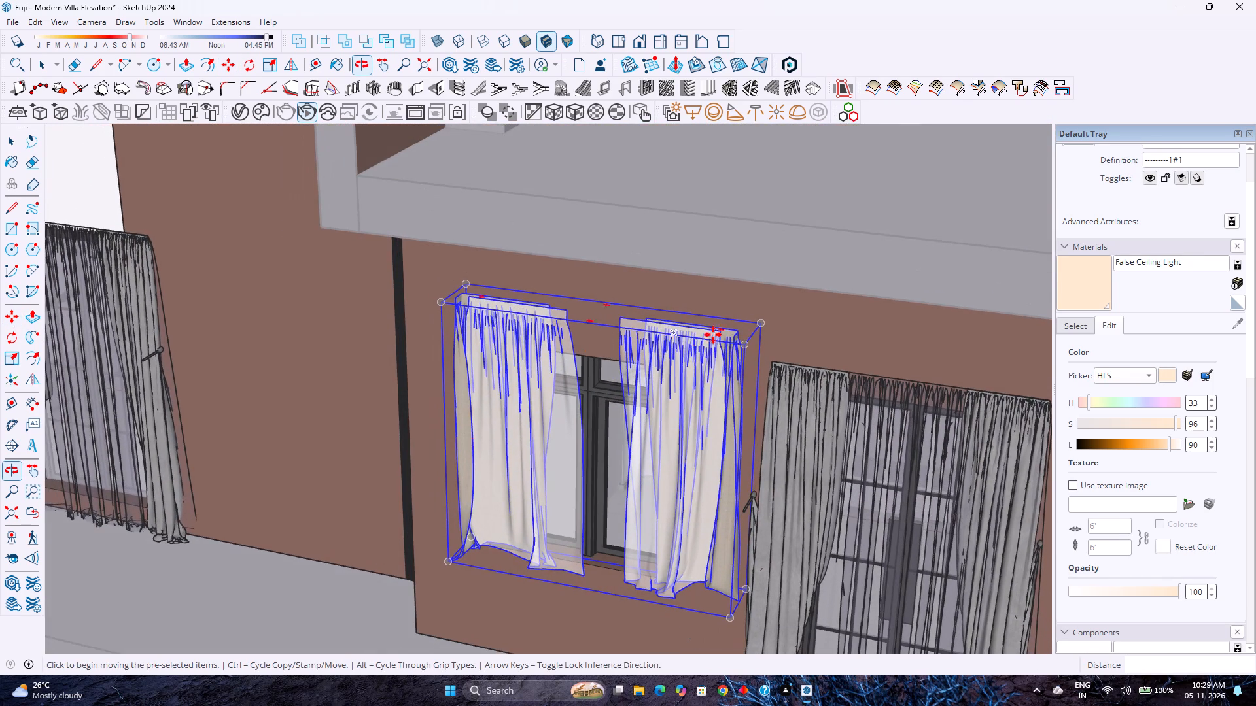
left_click(764, 323)
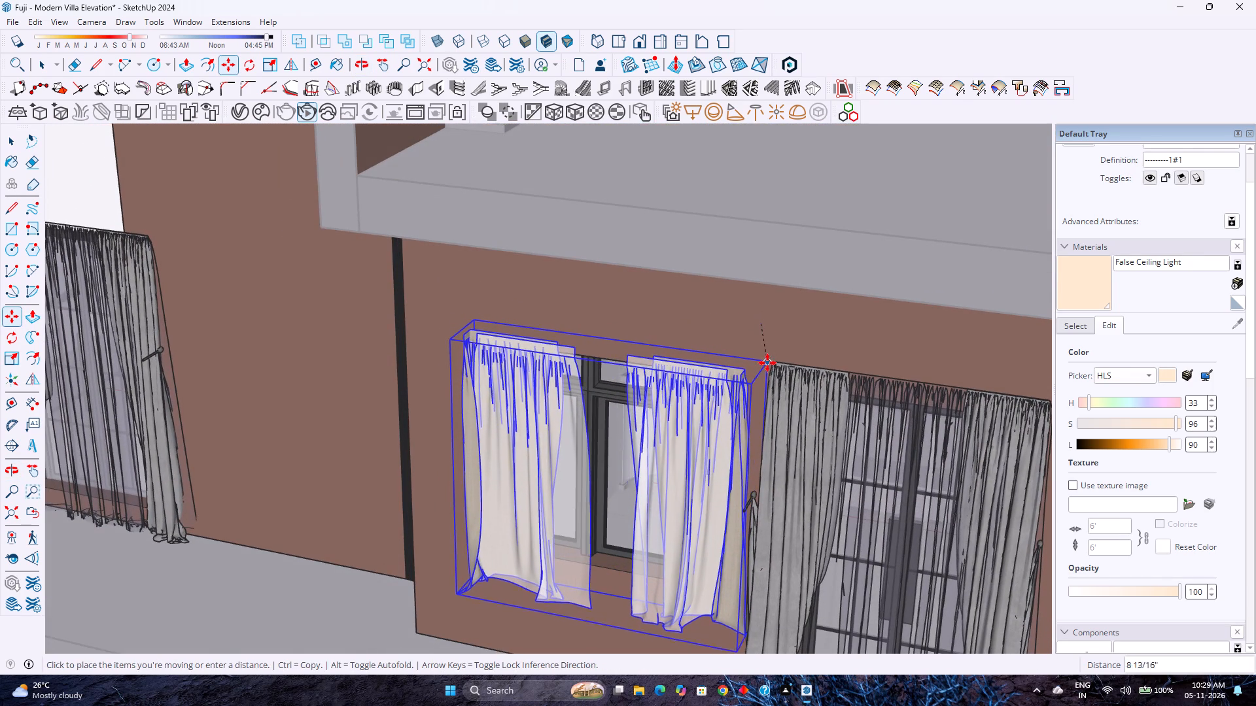
left_click(759, 367)
middle_click_drag(656, 434, 691, 358)
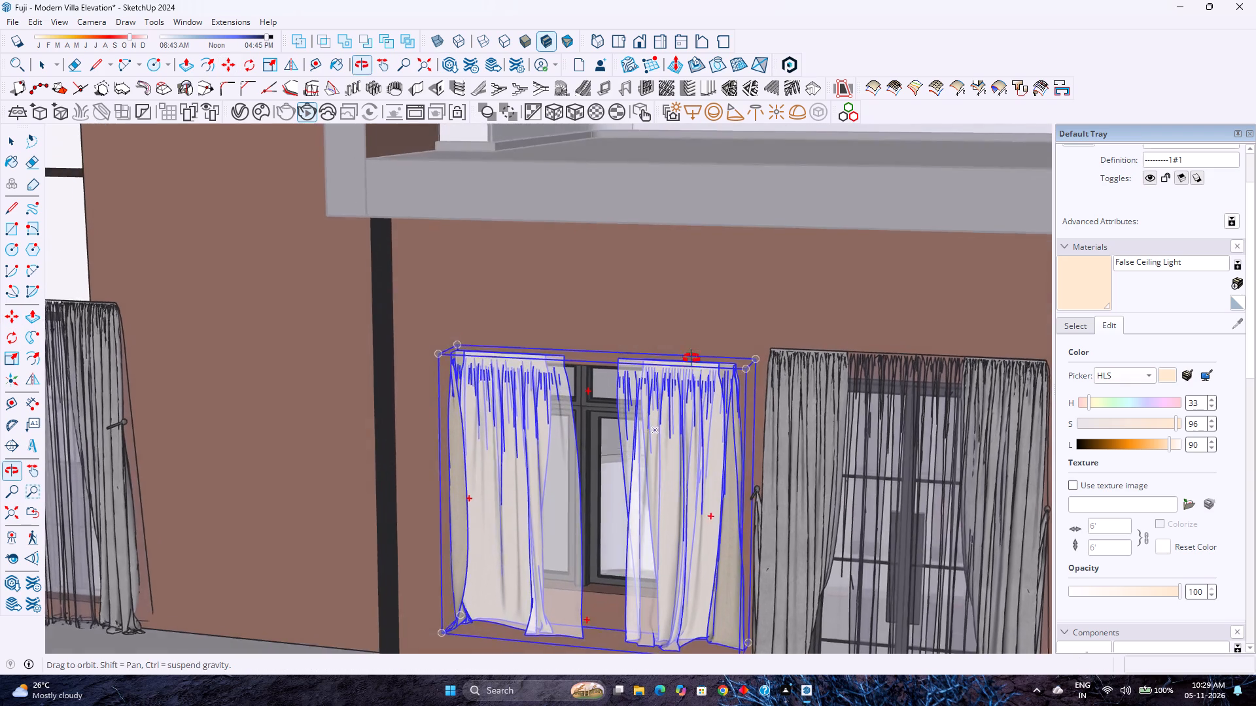
middle_click_drag(691, 358, 705, 343)
middle_click_drag(698, 400, 739, 348)
middle_click(739, 348)
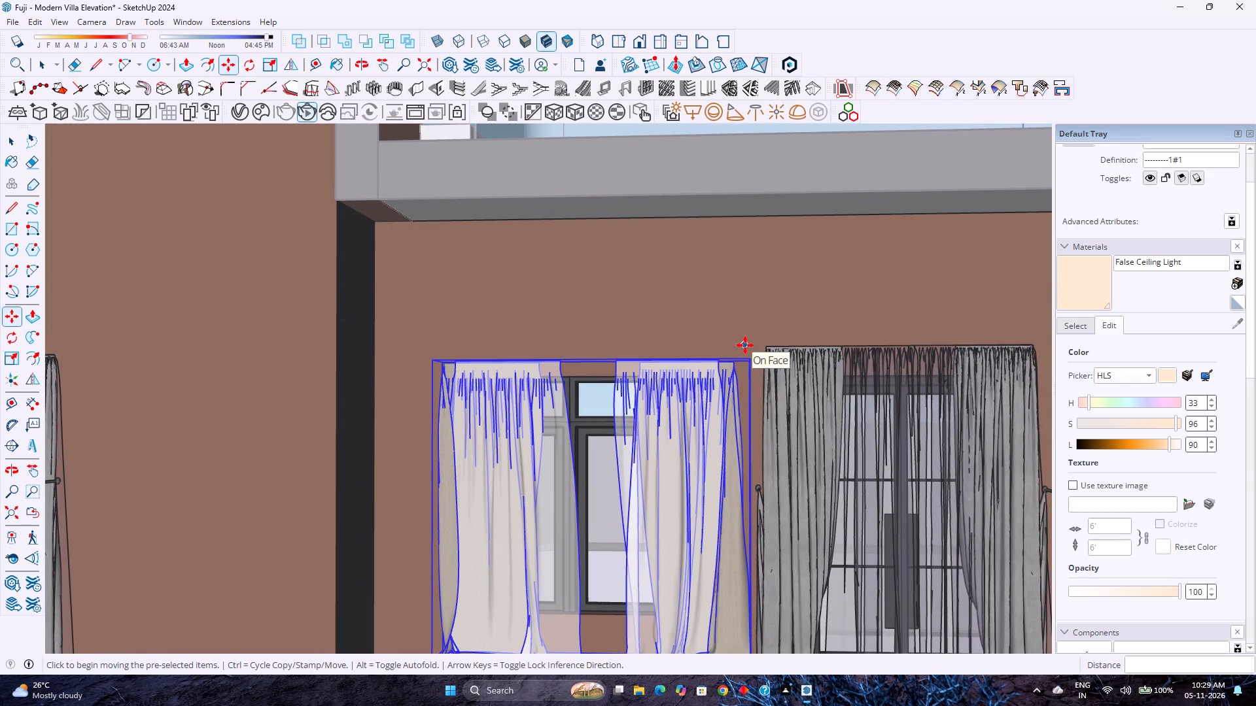
Examine the villa from the front elevation to check how the upper-floor curtains look through the doors and window.
key("space")
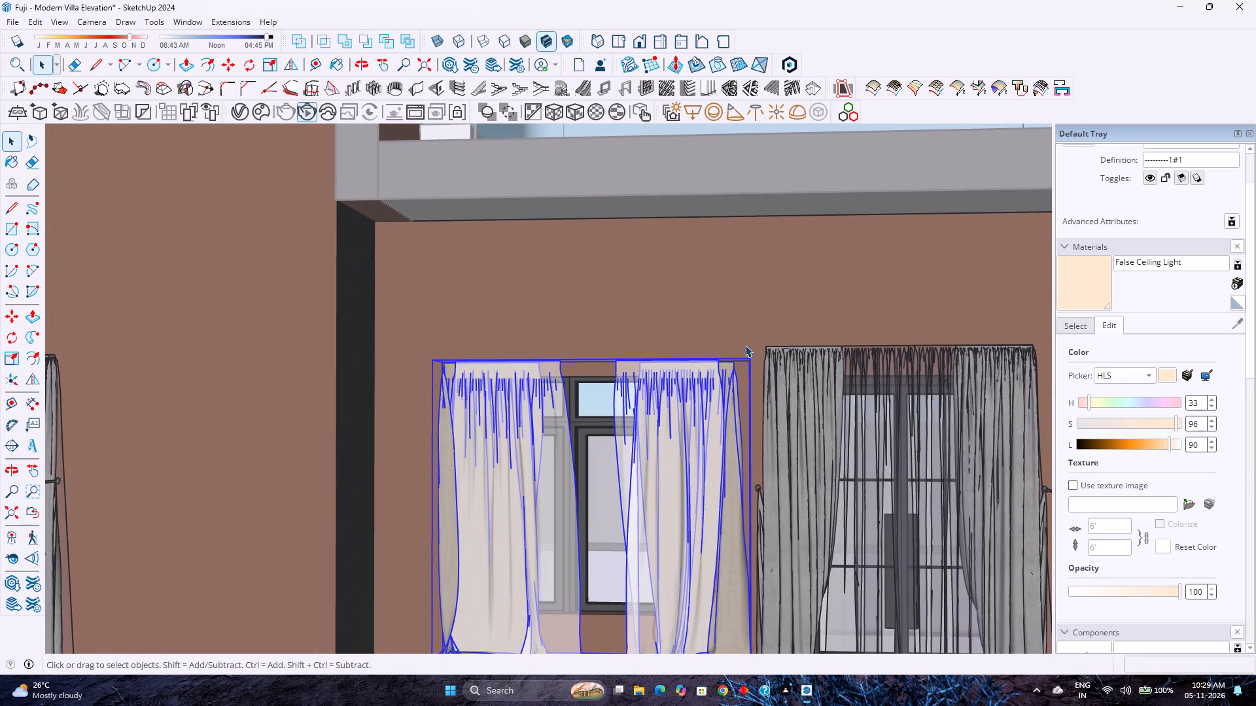
left_click(635, 39)
scroll(561, 242, "down", 2)
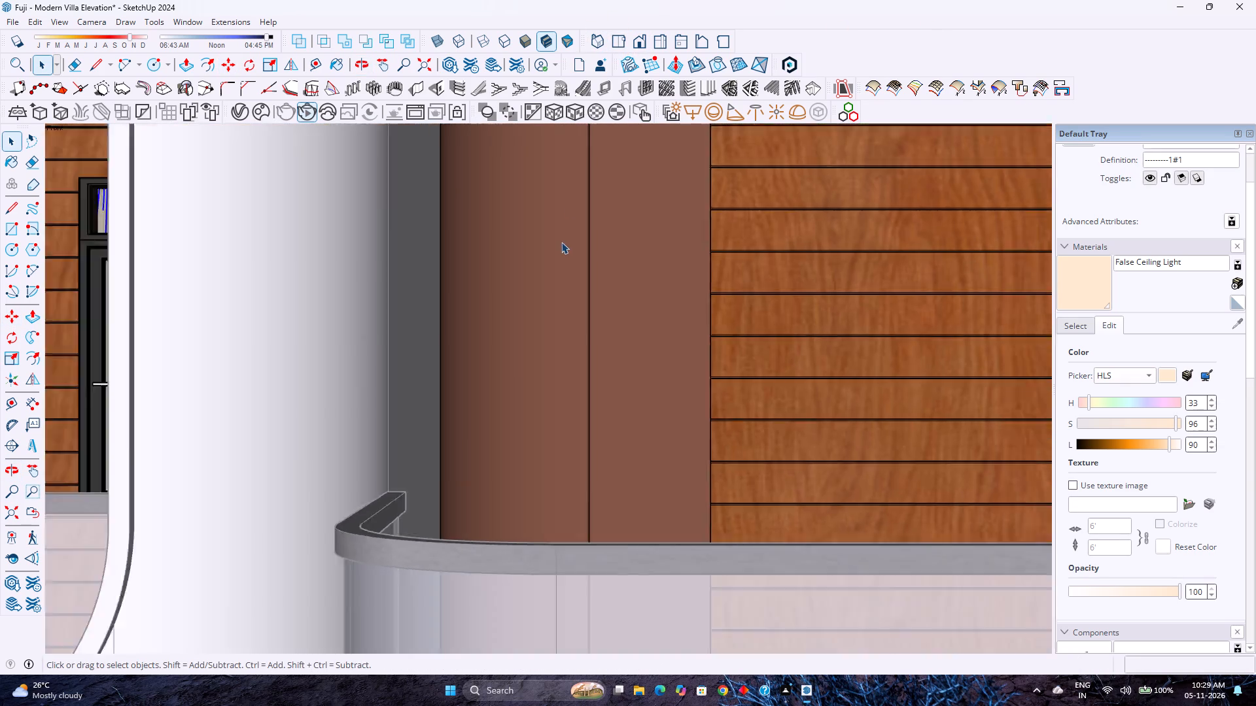
scroll(561, 242, "down", 18)
left_click(956, 253)
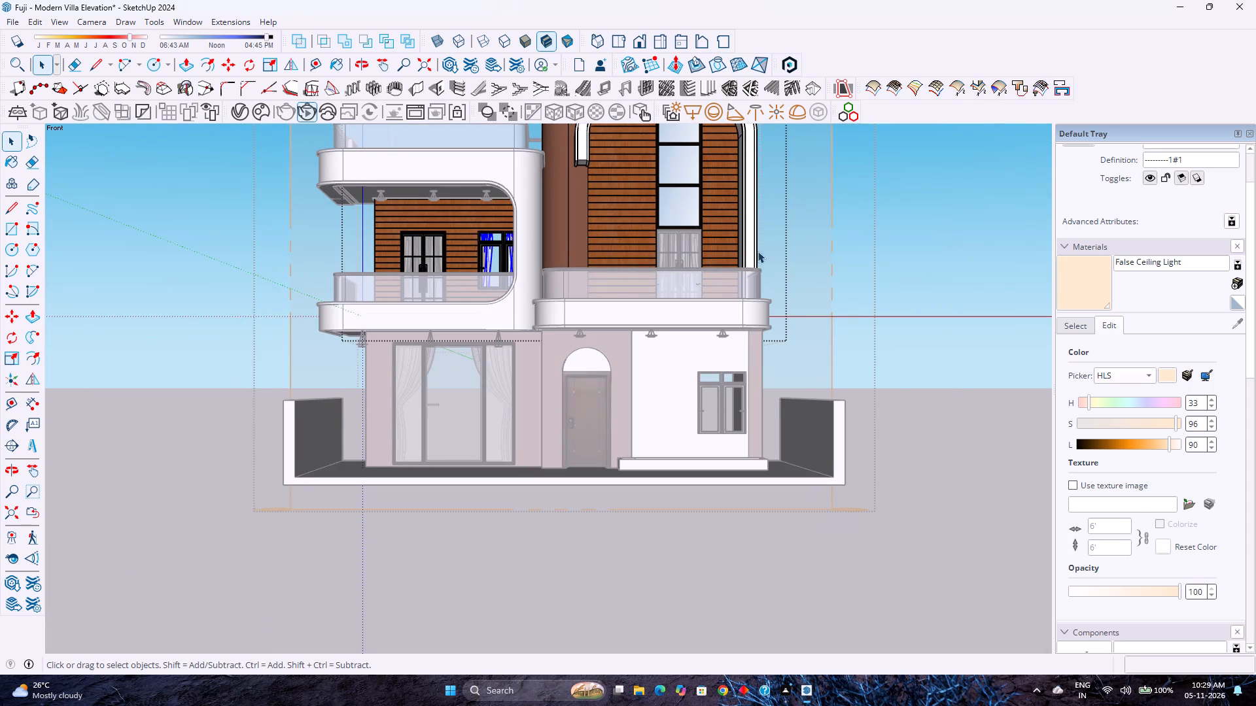
middle_click_drag(553, 260, 573, 316)
scroll(573, 316, "down", 4)
scroll(505, 240, "up", 5)
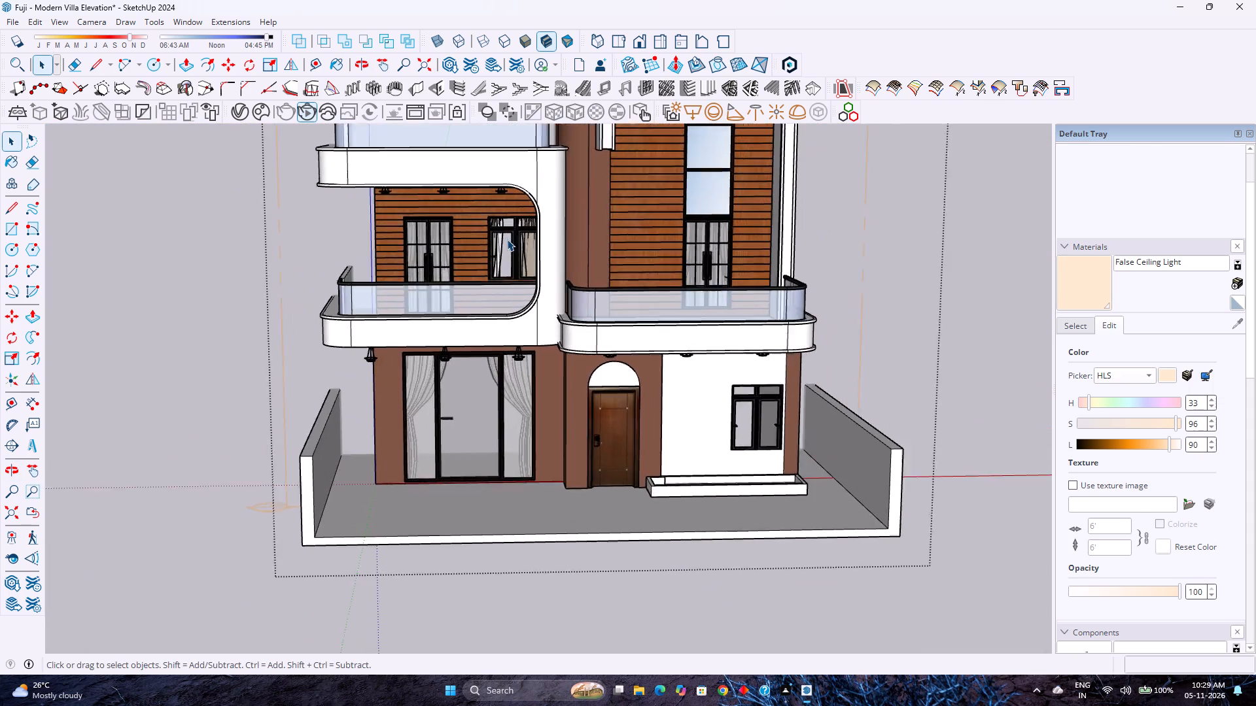
scroll(507, 239, "up", 11)
middle_click_drag(512, 243, 548, 232)
scroll(549, 230, "down", 6)
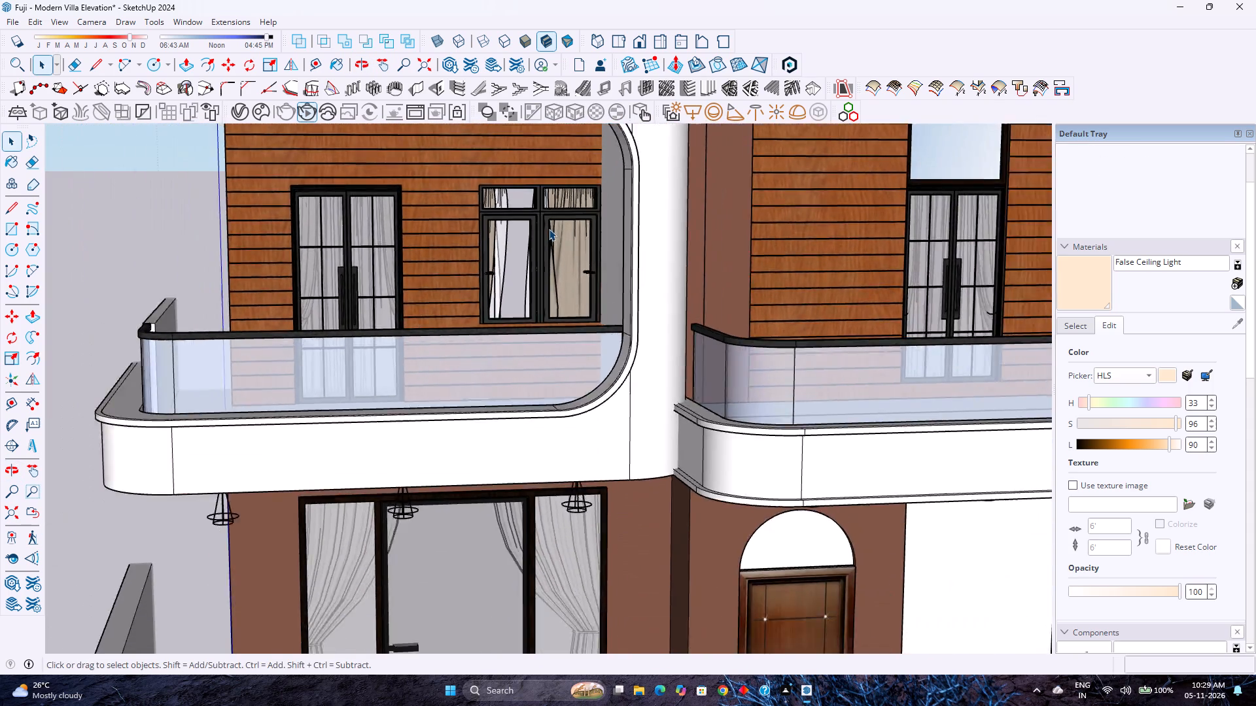
scroll(549, 229, "down", 14)
middle_click_drag(595, 258, 500, 257)
middle_click(500, 257)
scroll(674, 271, "down", 3)
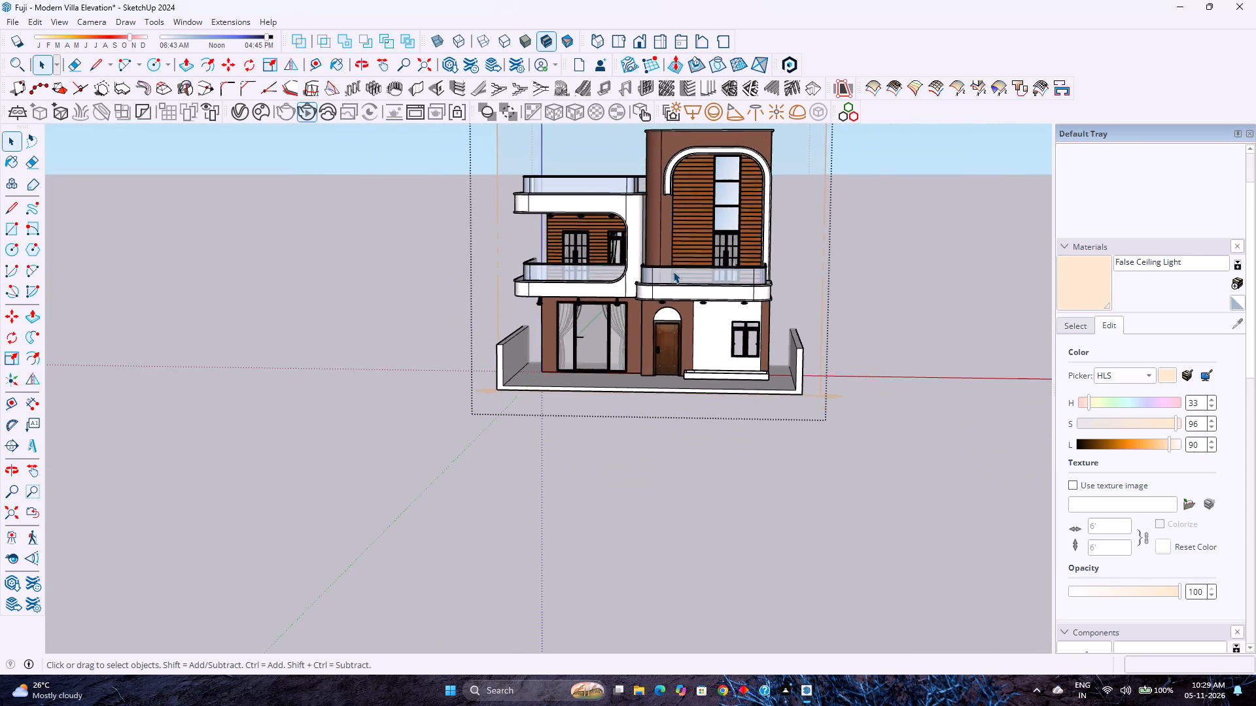
scroll(673, 271, "down", 3)
left_click(896, 239)
Copy the beige curtain at the upper-floor window from inside its floor group, working from the interior side.
scroll(799, 267, "up", 1)
middle_click_drag(797, 266, 274, 316)
middle_click(274, 316)
scroll(312, 301, "down", 1)
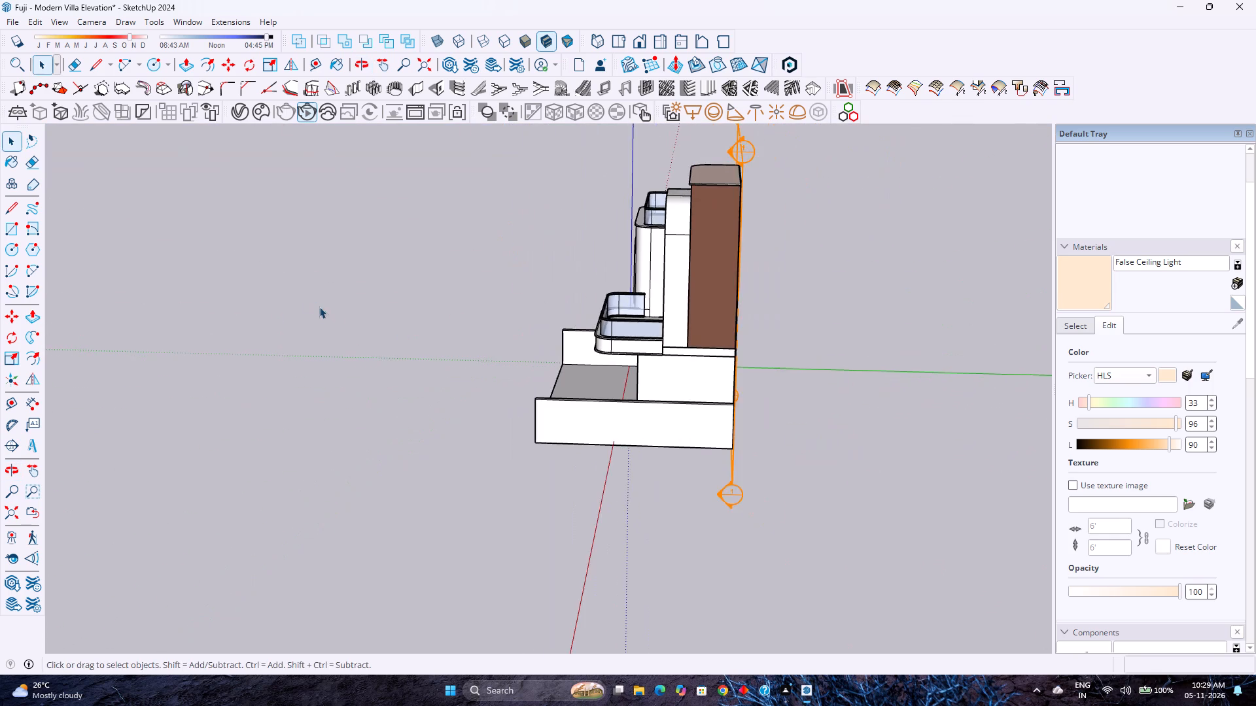
middle_click_drag(504, 320, 58, 309)
middle_click(58, 309)
scroll(706, 337, "up", 12)
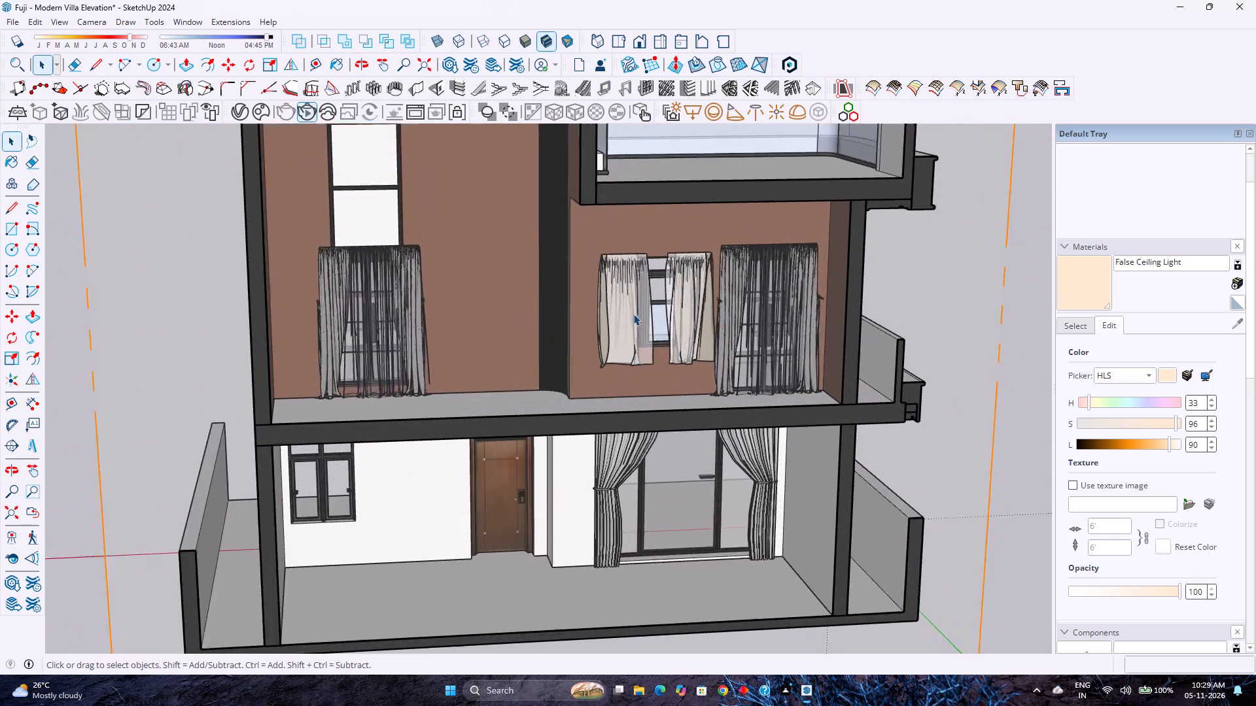
double_click(635, 307)
left_click(634, 306)
double_click(634, 306)
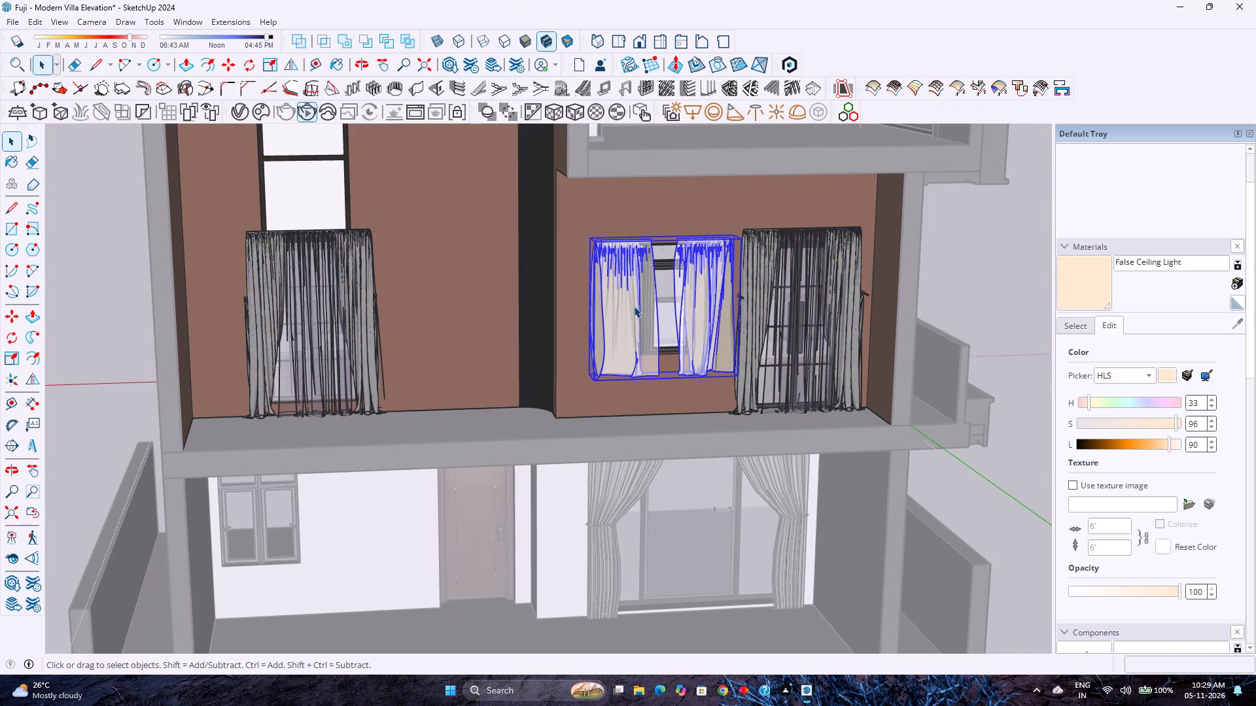
key("ctrl+c")
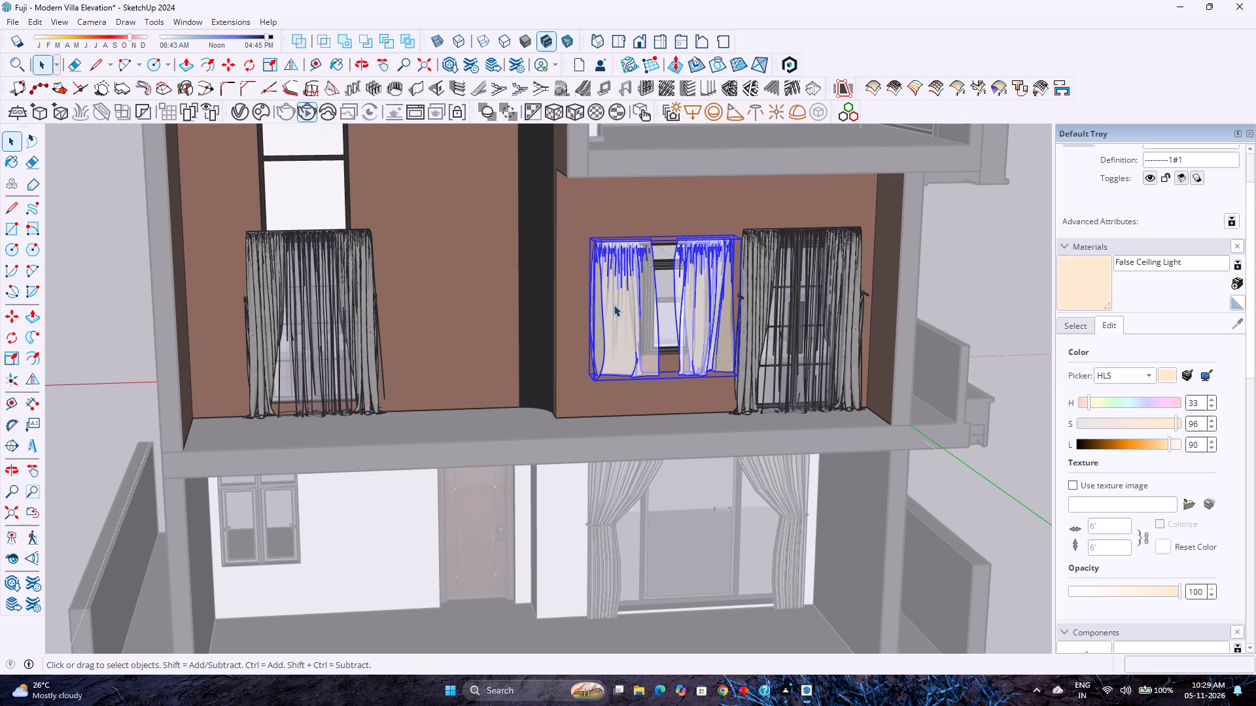
Paste the copied beige curtain inside the ground-floor group, near the small window beside the wooden door.
key("Escape")
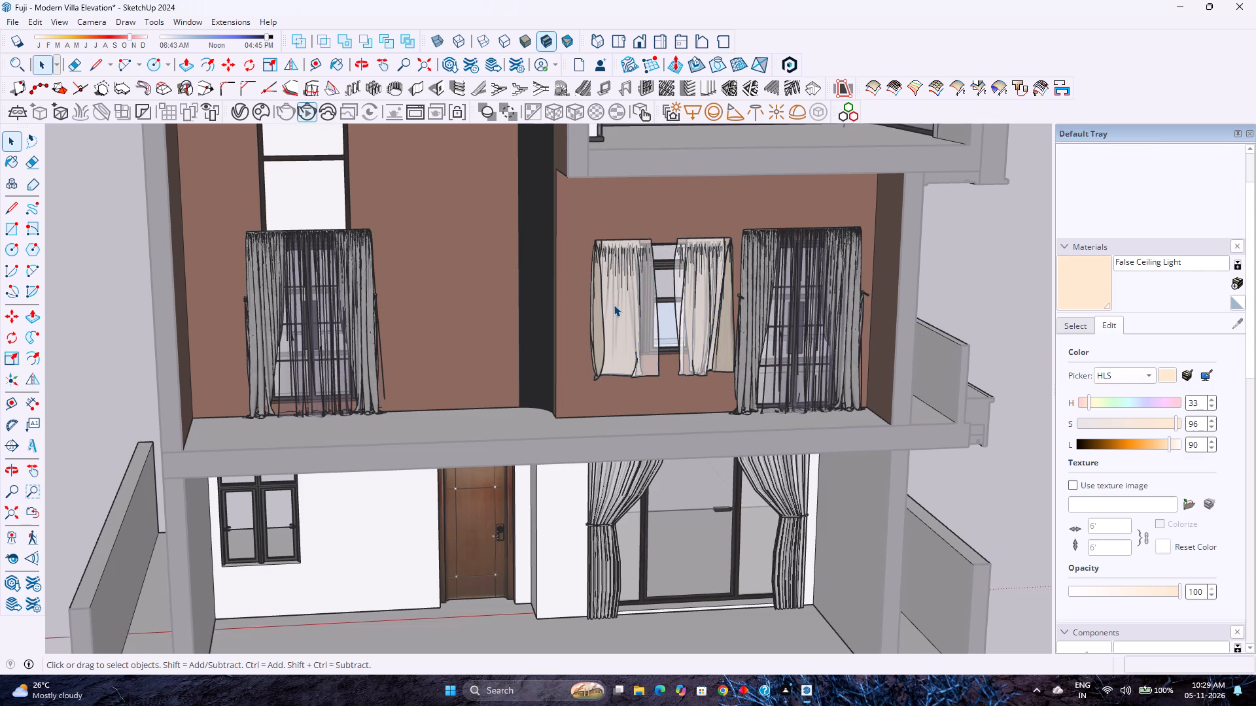
double_click(379, 537)
scroll(379, 539, "up", 3)
double_click(366, 540)
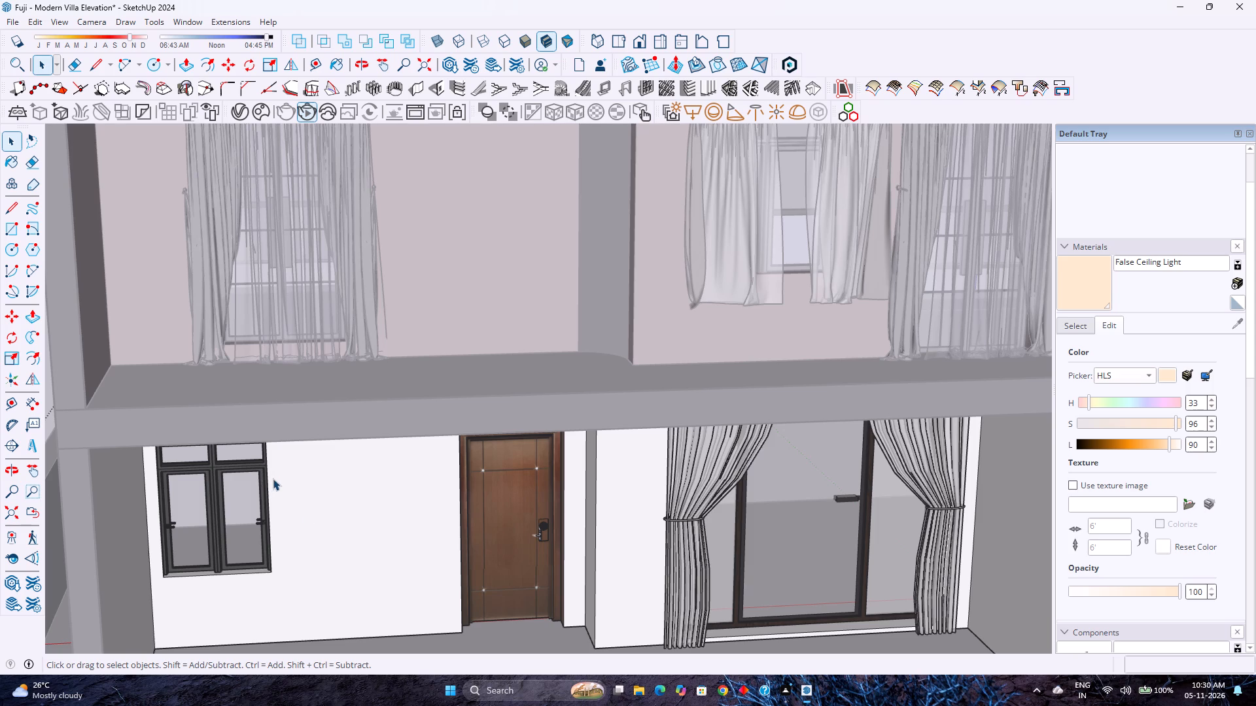
key("ctrl+v")
scroll(381, 602, "down", 3)
scroll(381, 603, "up", 3)
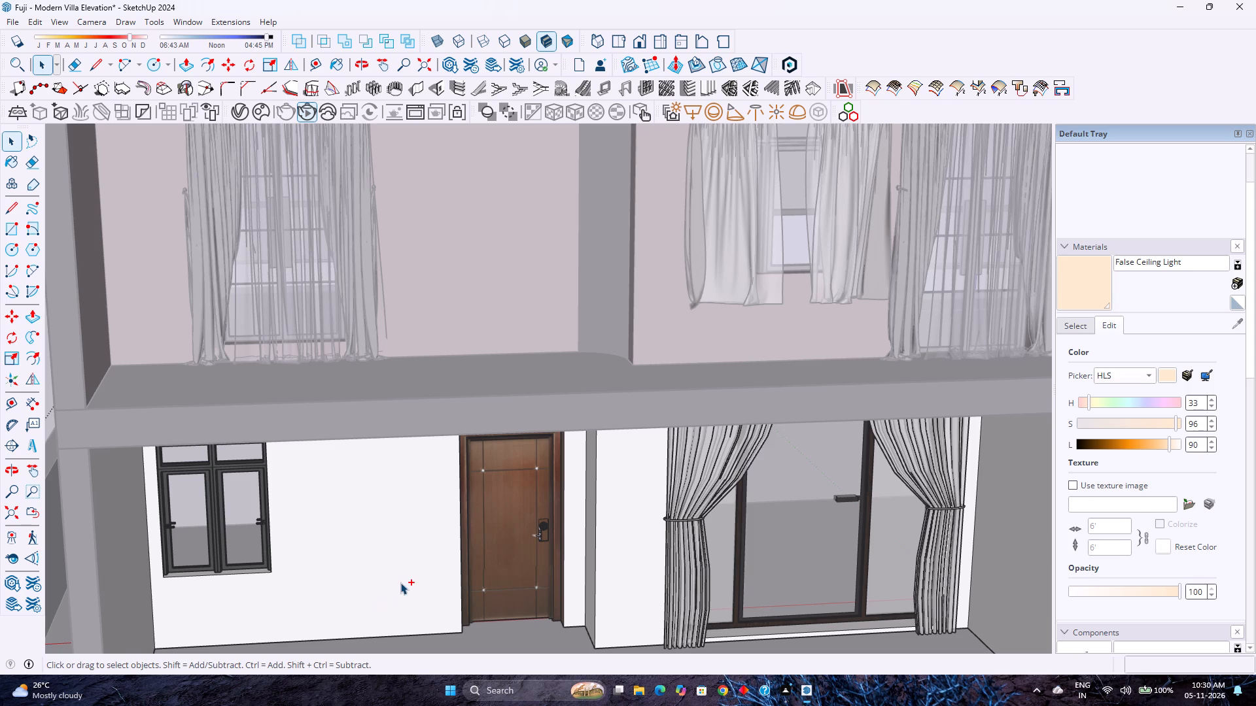
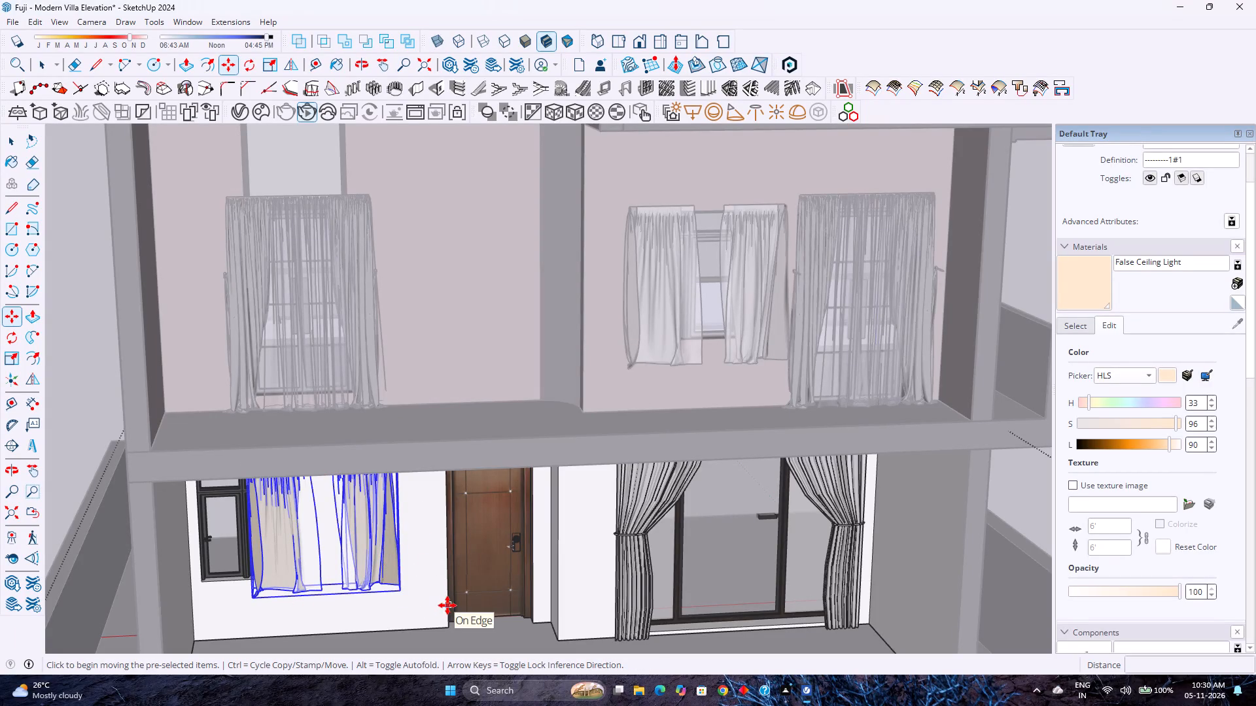
Move the pasted ground-floor curtain 3" along the green axis to adjust its depth against the window wall.
scroll(408, 548, "down", 2)
middle_click_drag(353, 569, 353, 568)
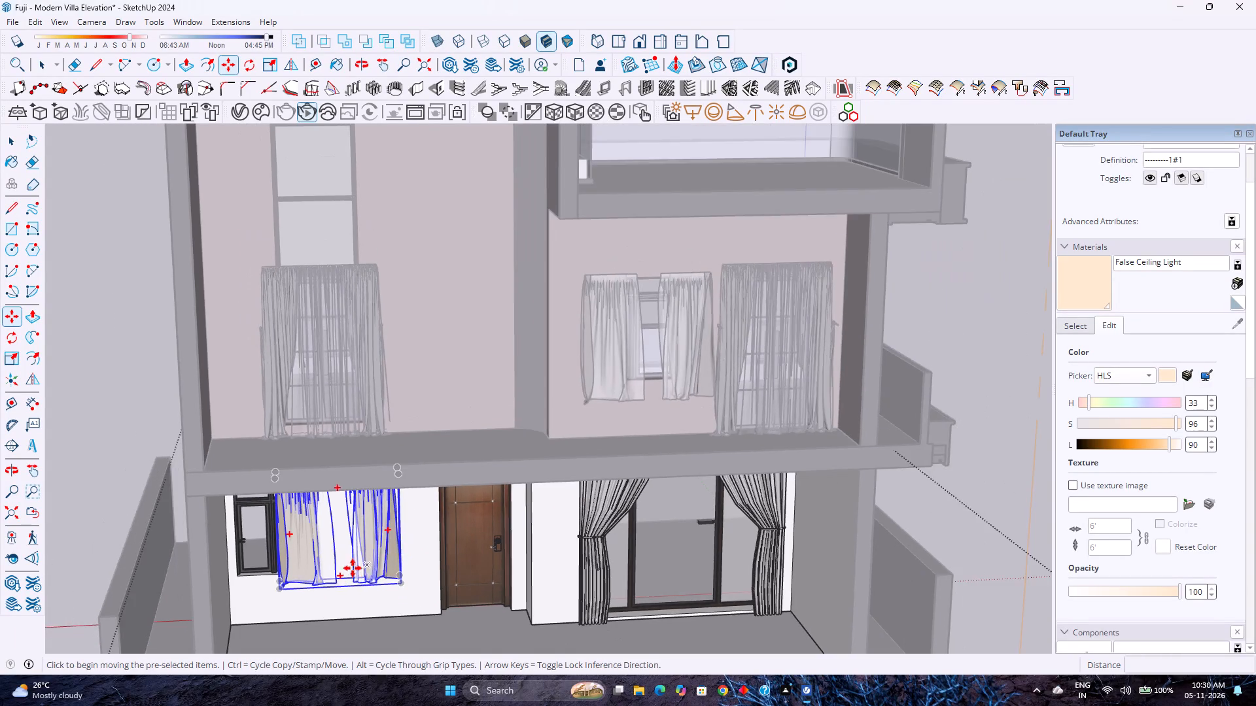
middle_click_drag(353, 568, 382, 509)
middle_click(382, 509)
middle_click(382, 509)
scroll(385, 484, "up", 3)
scroll(724, 252, "up", 3)
scroll(653, 255, "up", 2)
middle_click_drag(650, 256, 646, 258)
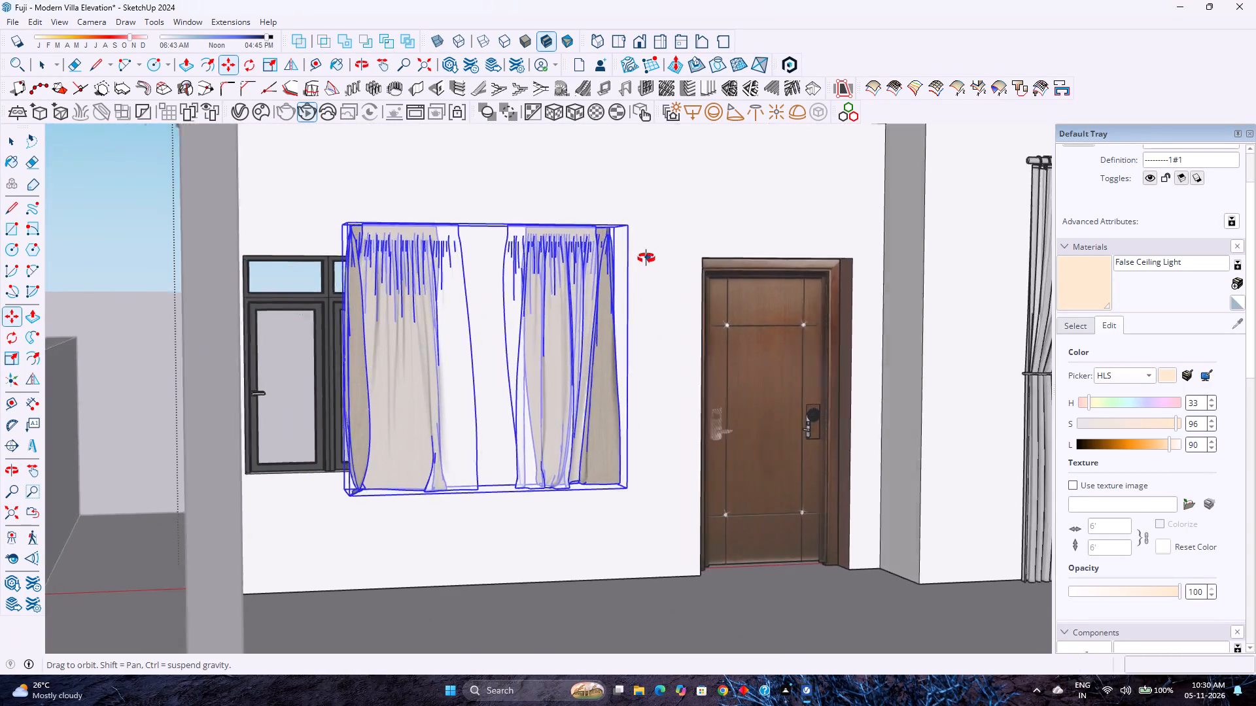
middle_click_drag(646, 258, 563, 295)
scroll(463, 289, "up", 4)
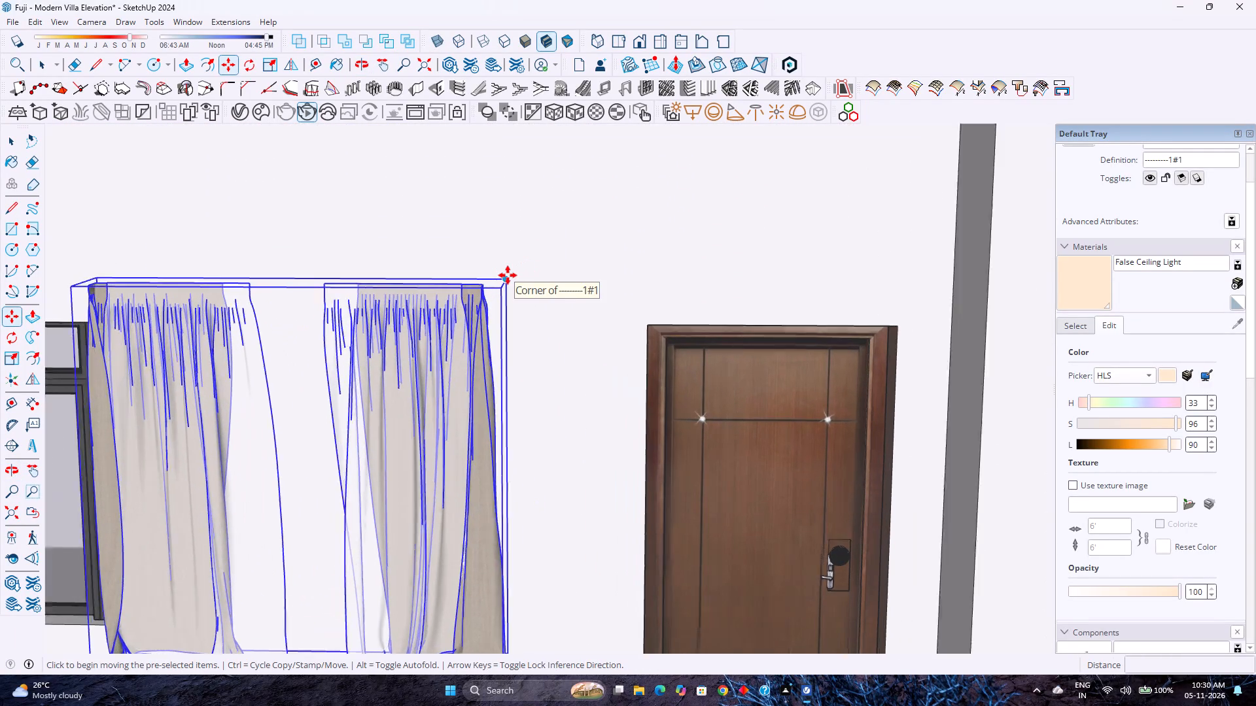
scroll(508, 275, "up", 2)
middle_click_drag(509, 280, 384, 290)
middle_click_drag(384, 290, 377, 292)
middle_click_drag(372, 293, 251, 301)
middle_click_drag(253, 301, 444, 255)
middle_click(457, 251)
scroll(464, 250, "down", 2)
left_click(9, 508)
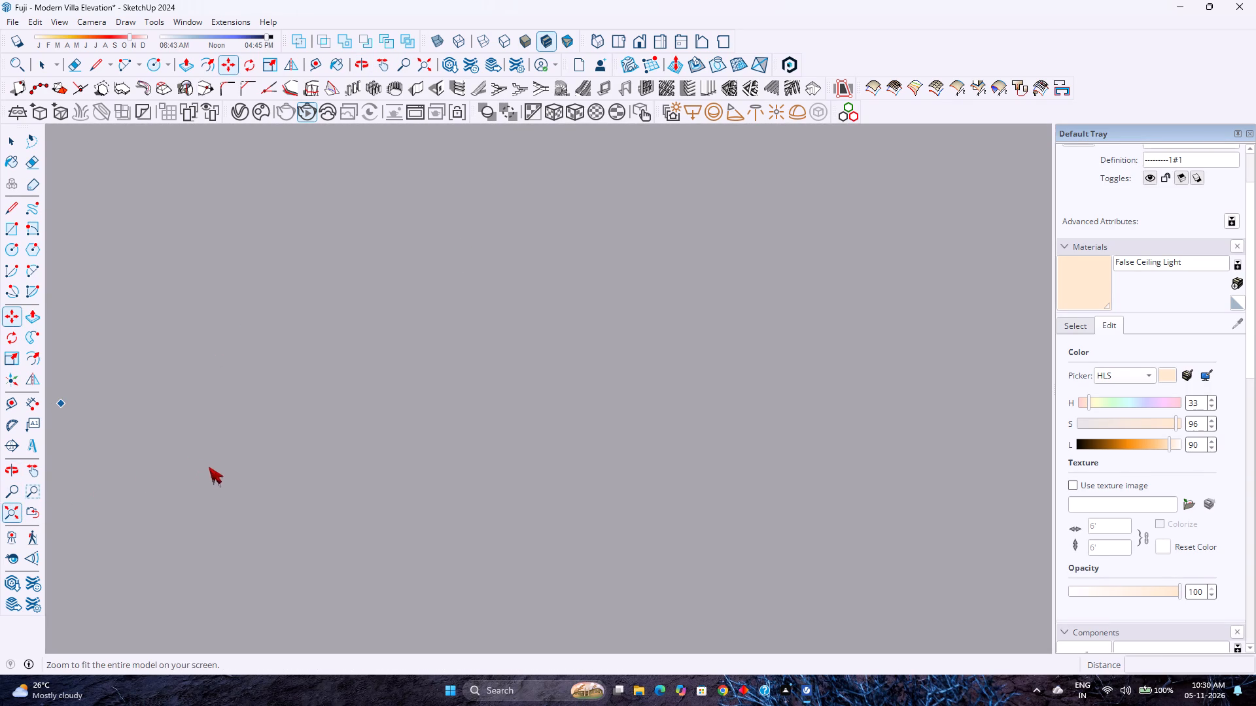
scroll(212, 477, "down", 1)
scroll(448, 490, "up", 6)
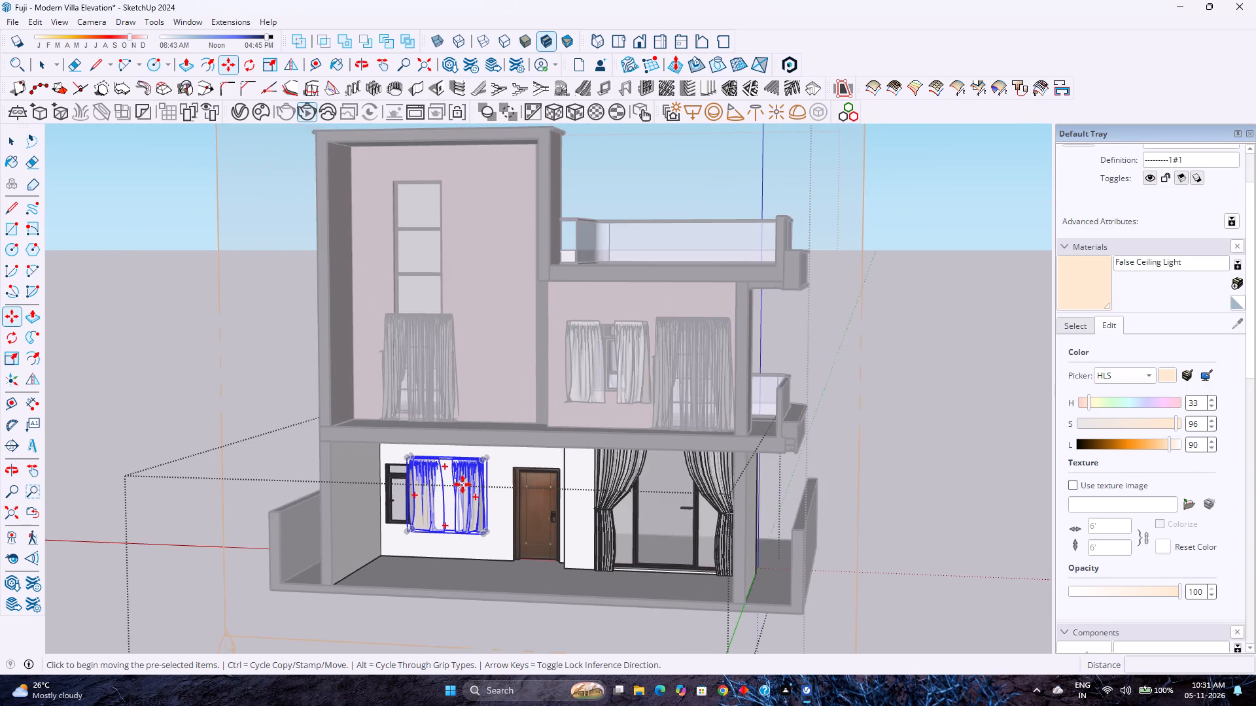
scroll(462, 484, "up", 16)
scroll(545, 452, "up", 3)
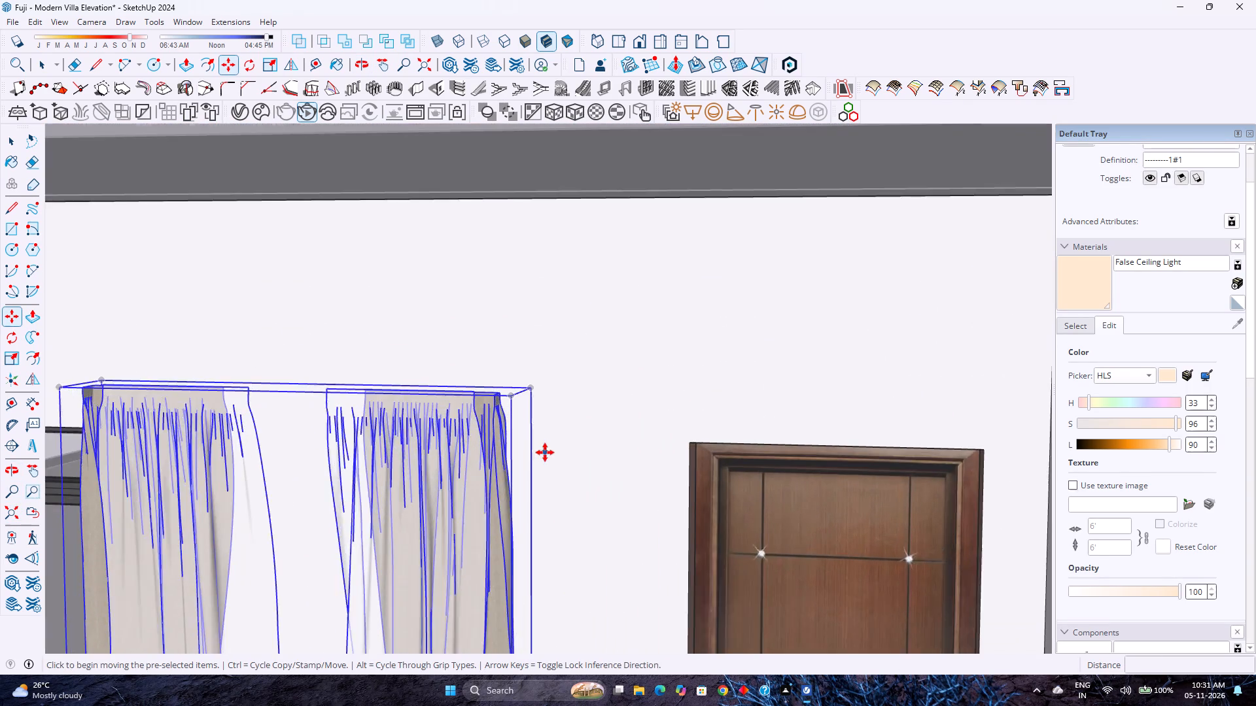
scroll(545, 452, "up", 3)
middle_click_drag(532, 460, 450, 439)
middle_click(442, 436)
middle_click_drag(419, 429, 394, 425)
middle_click_drag(368, 422, 328, 422)
scroll(540, 369, "up", 7)
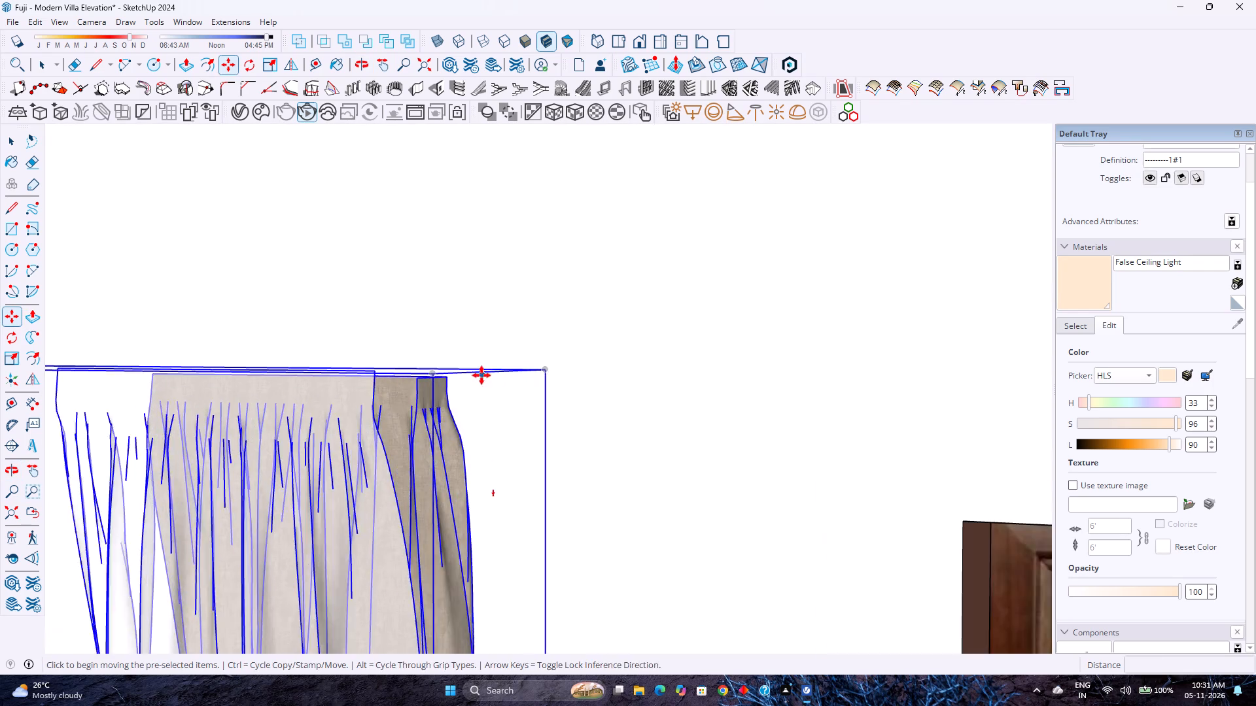
middle_click_drag(481, 375, 381, 448)
middle_click(381, 448)
left_click(417, 388)
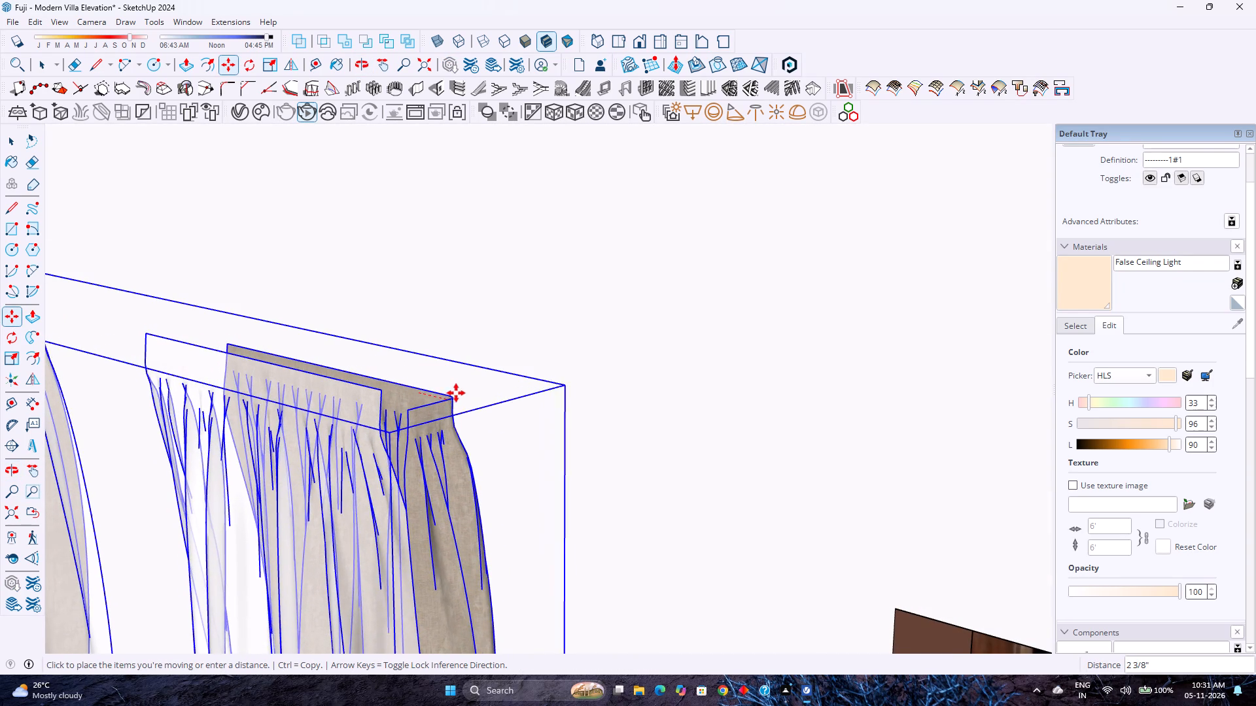
key("Left")
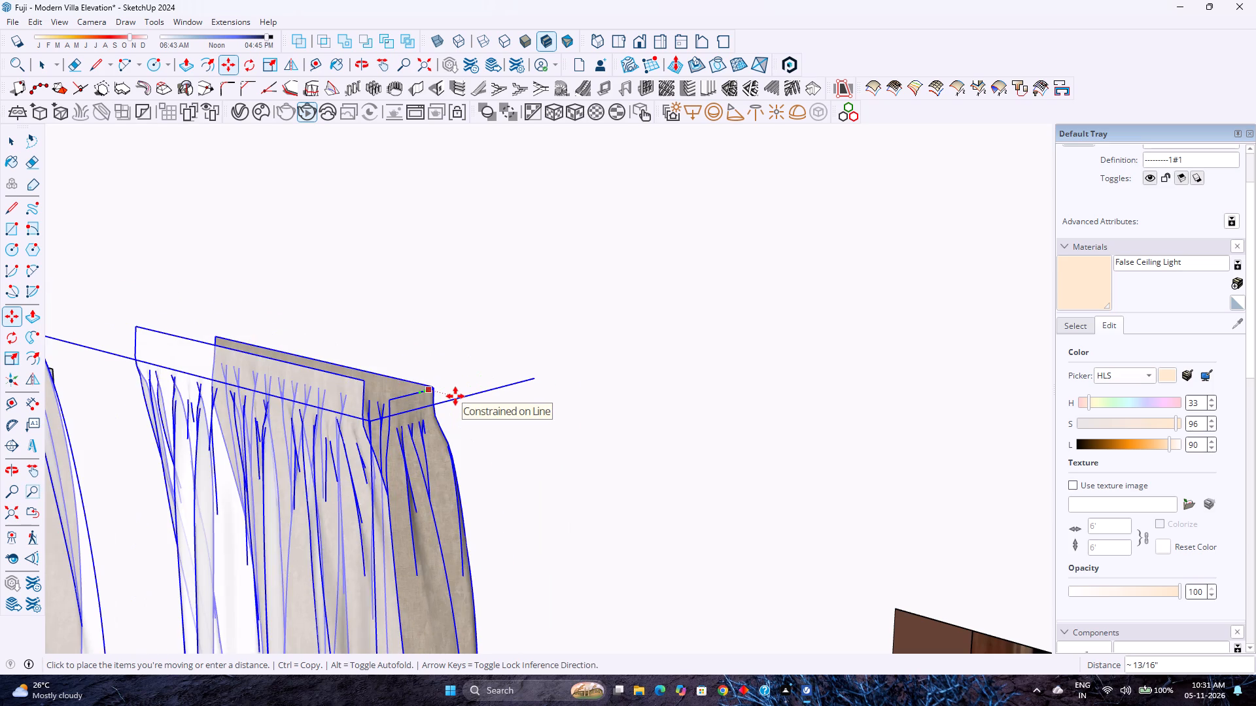
scroll(455, 396, "up", 2)
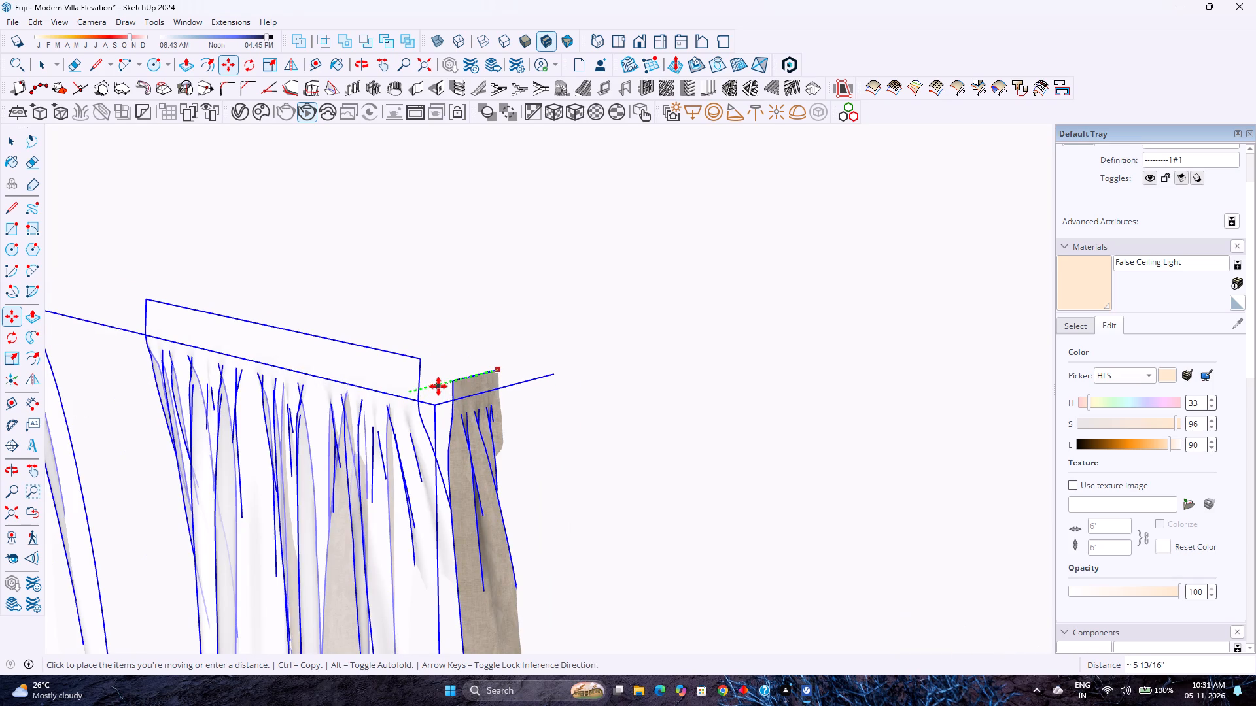
key("3")
key("Return")
scroll(439, 386, "down", 2)
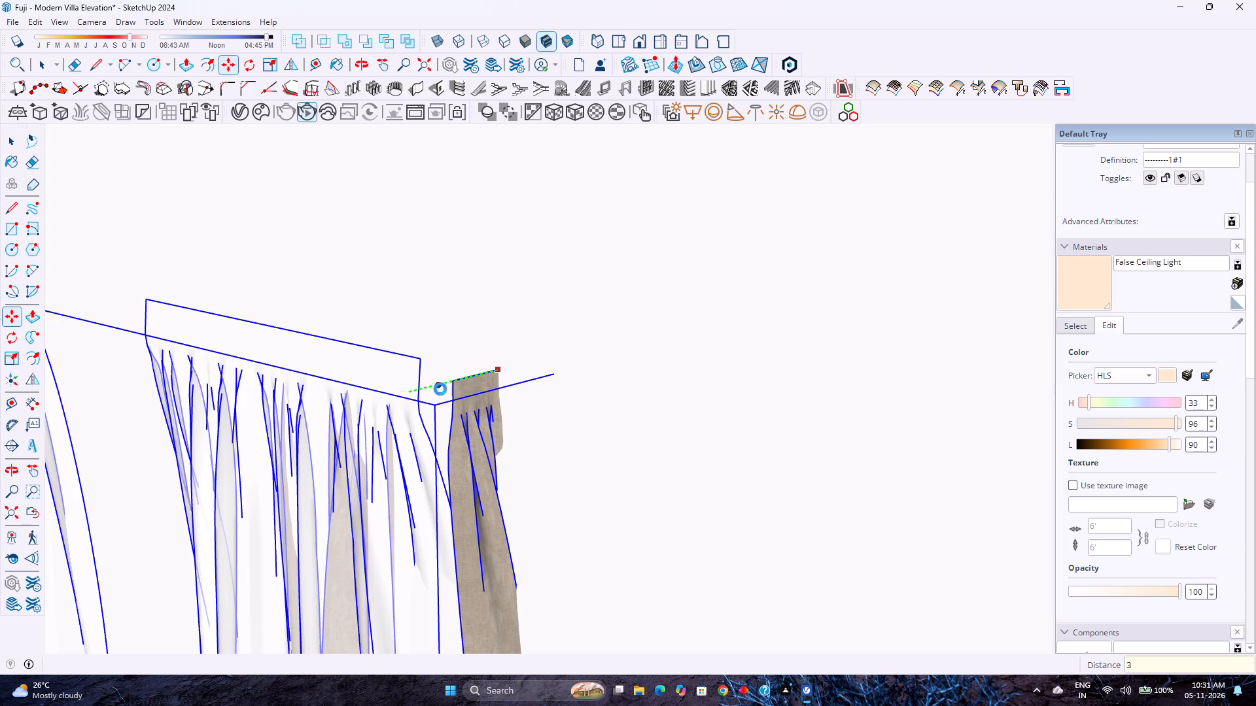
scroll(538, 383, "down", 4)
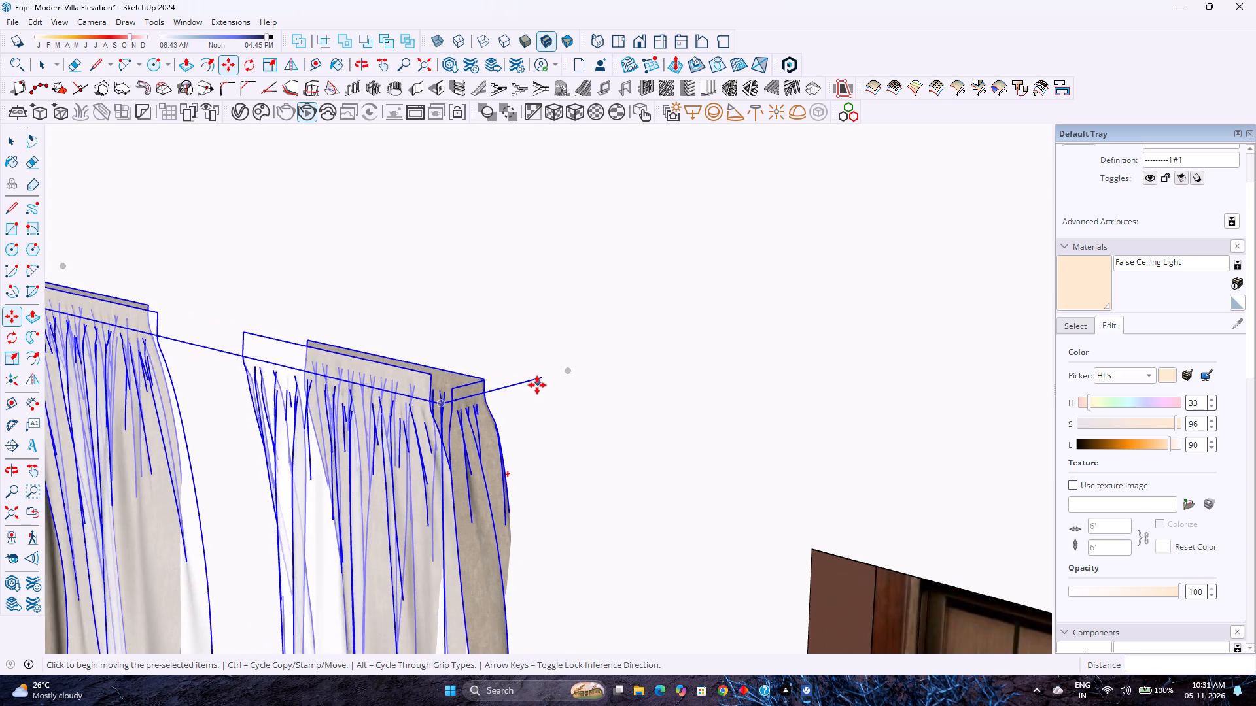
scroll(533, 386, "down", 2)
Slide the ground-floor curtain sideways about 2' 4" along the wall, away from the wooden door, to cover the small window.
left_click(17, 513)
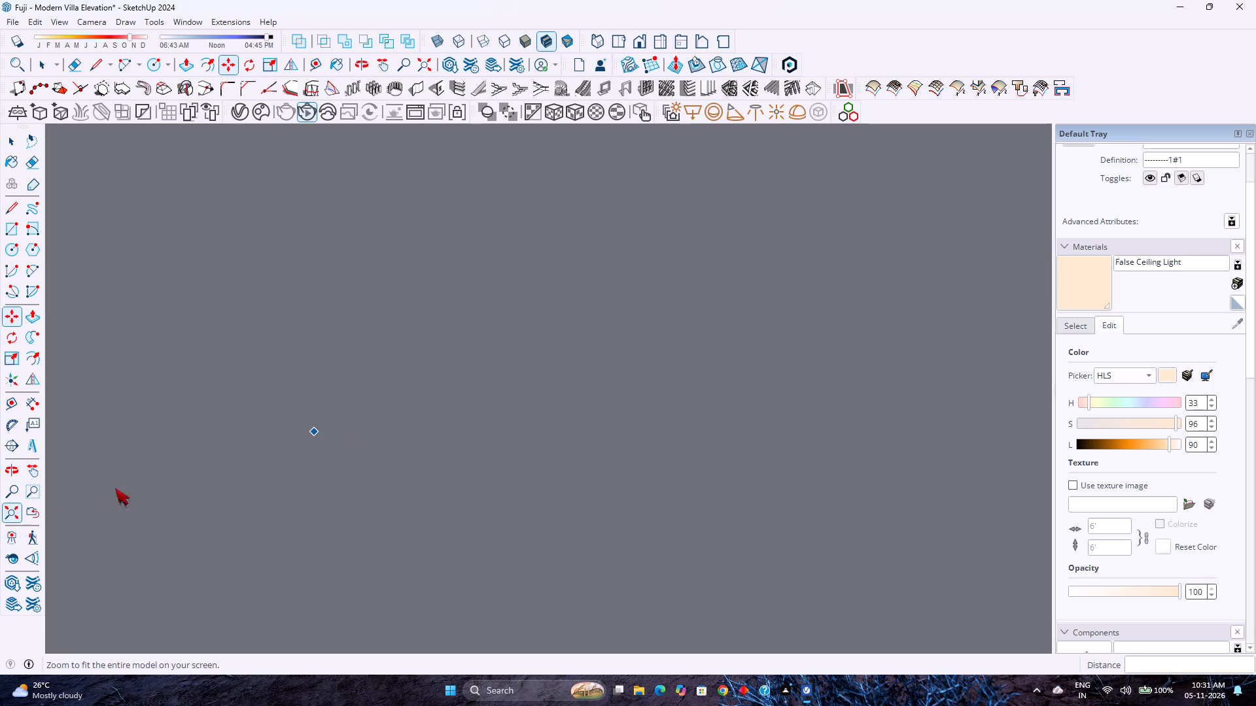
middle_click_drag(341, 429, 509, 360)
middle_click(509, 360)
scroll(510, 409, "up", 3)
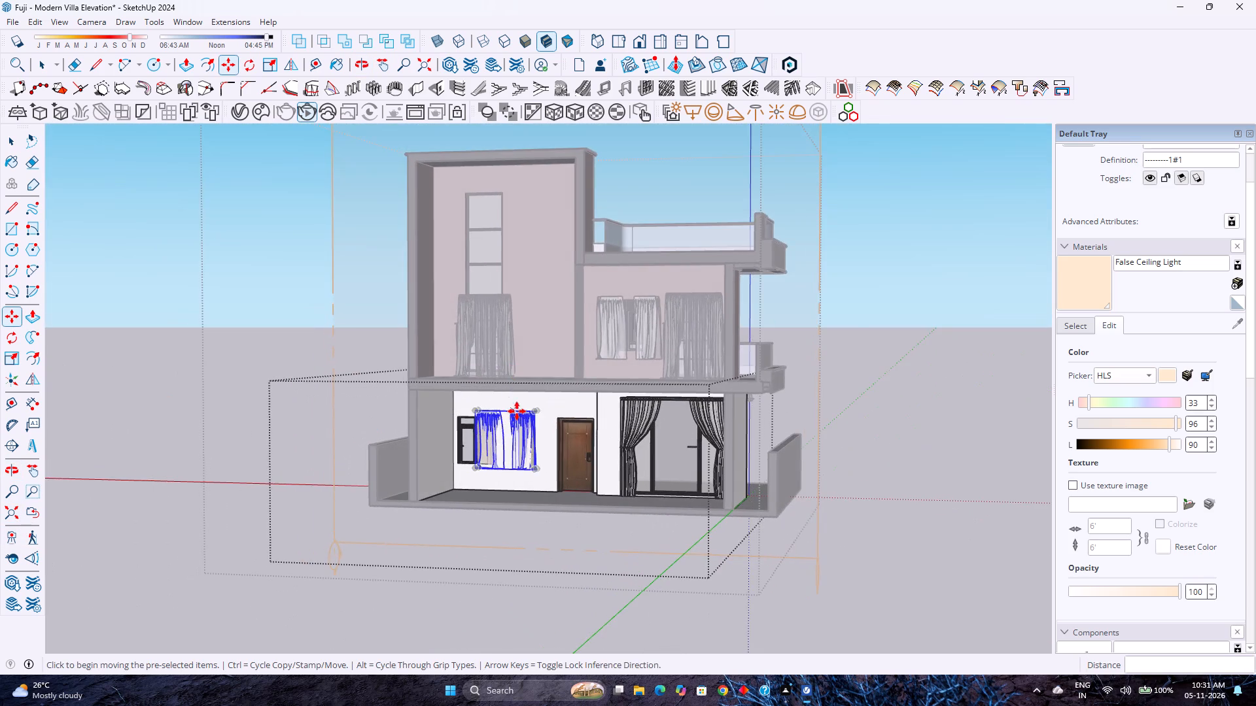
scroll(517, 411, "up", 11)
left_click(563, 405)
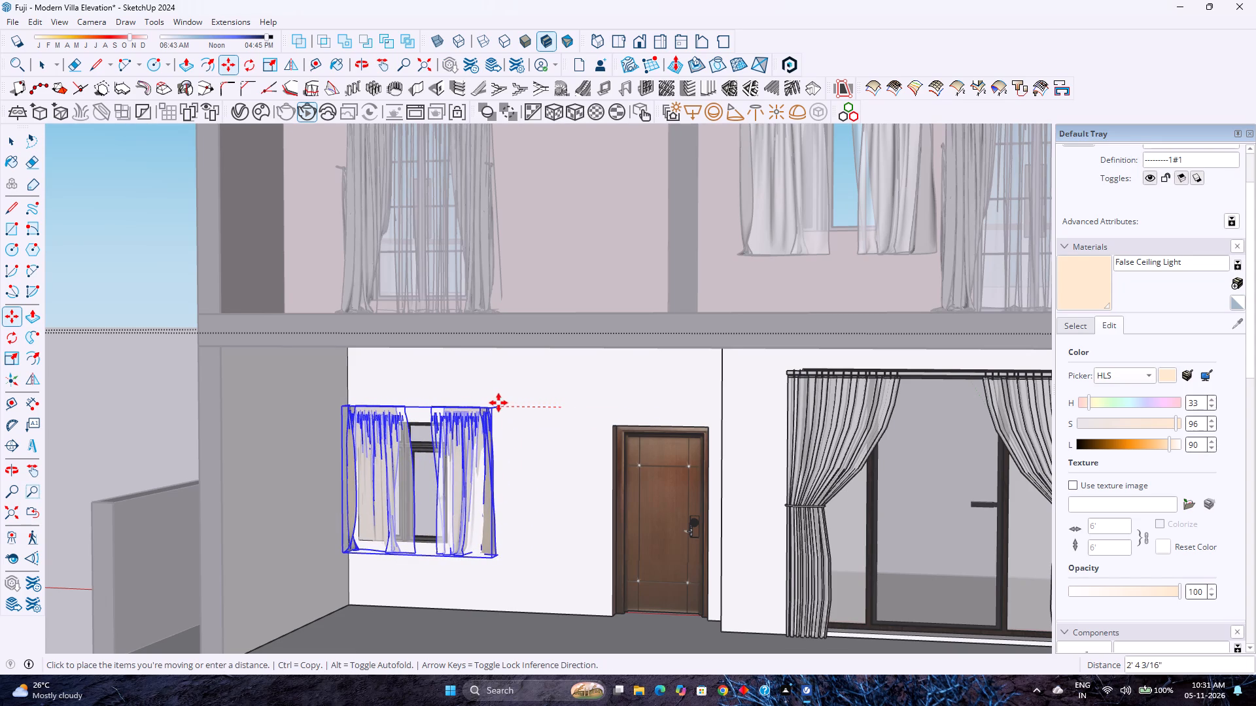
left_click(497, 403)
scroll(379, 496, "down", 1)
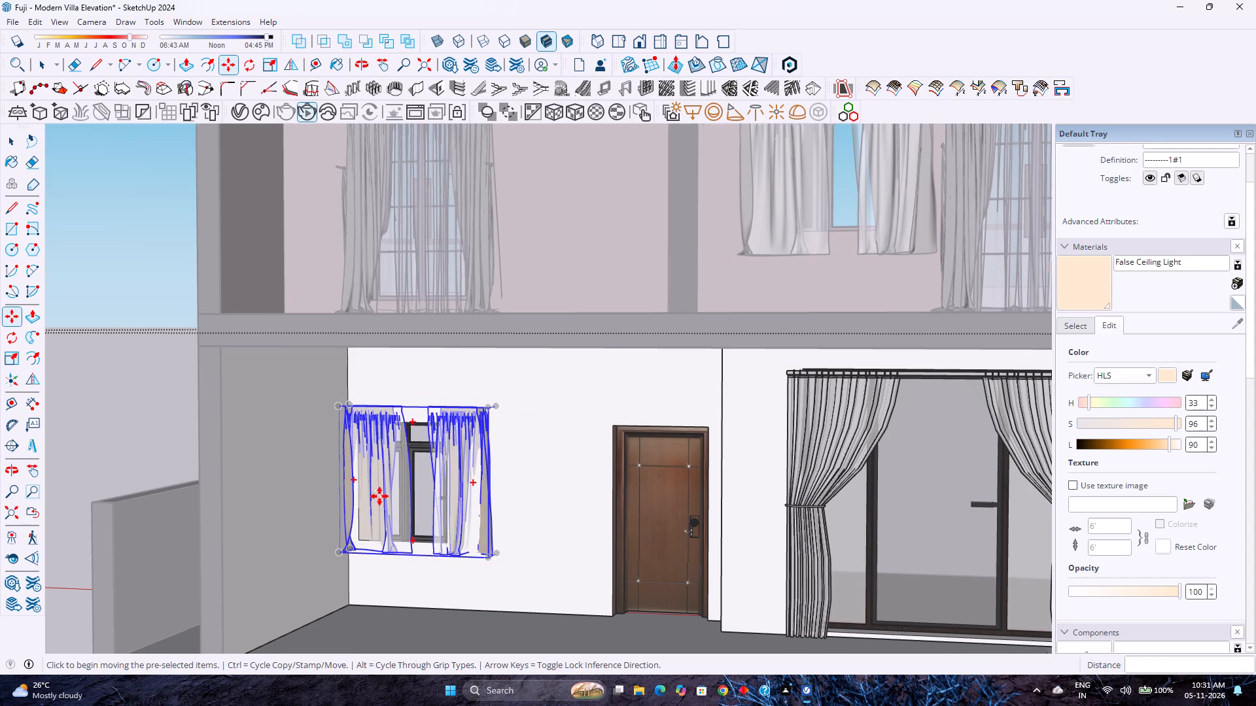
key("space")
Leave the ground-floor group and delete the section plane cutting through the villa.
scroll(376, 495, "down", 7)
left_click(809, 475)
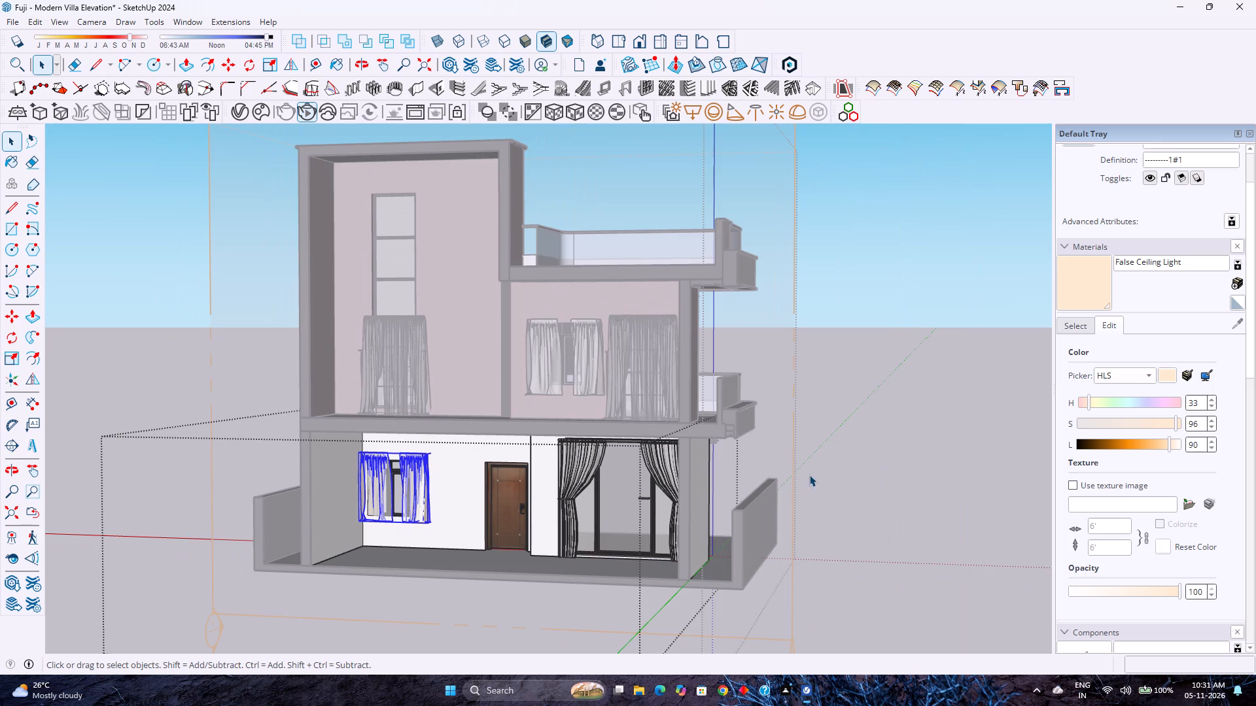
left_click(844, 422)
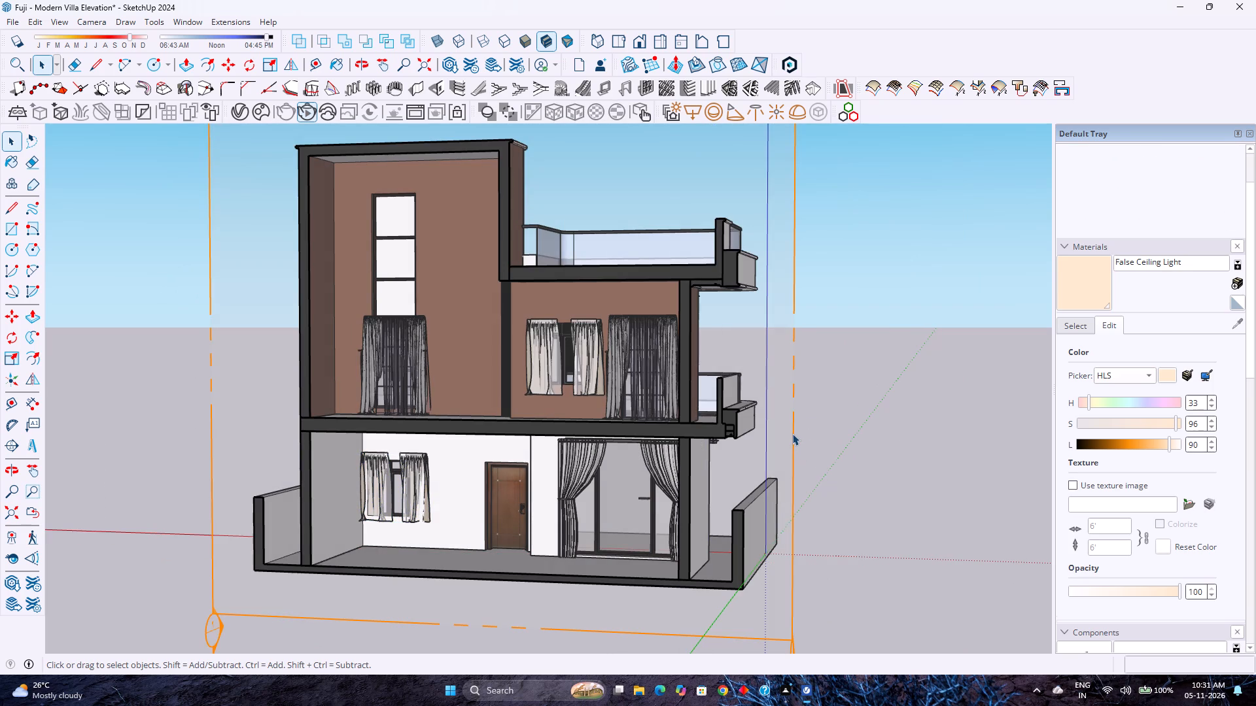
left_click(792, 433)
key("Delete")
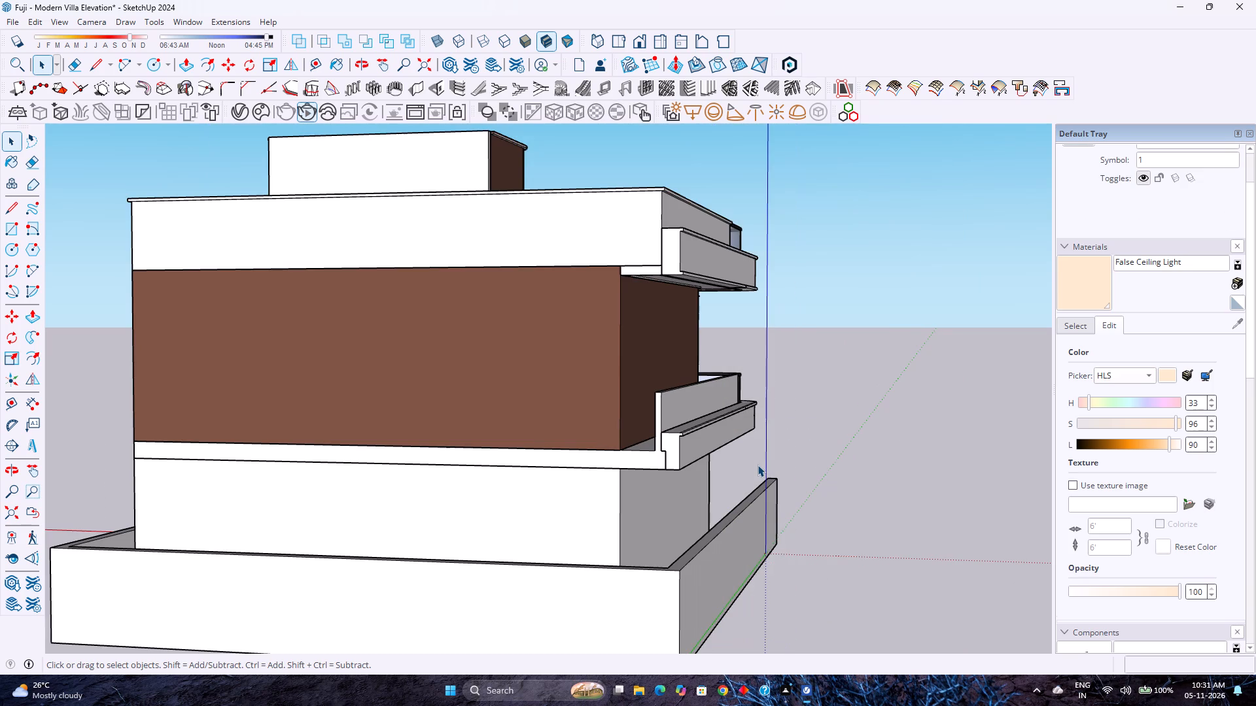
Show the villa in the standard front view and save the model.
scroll(759, 466, "down", 5)
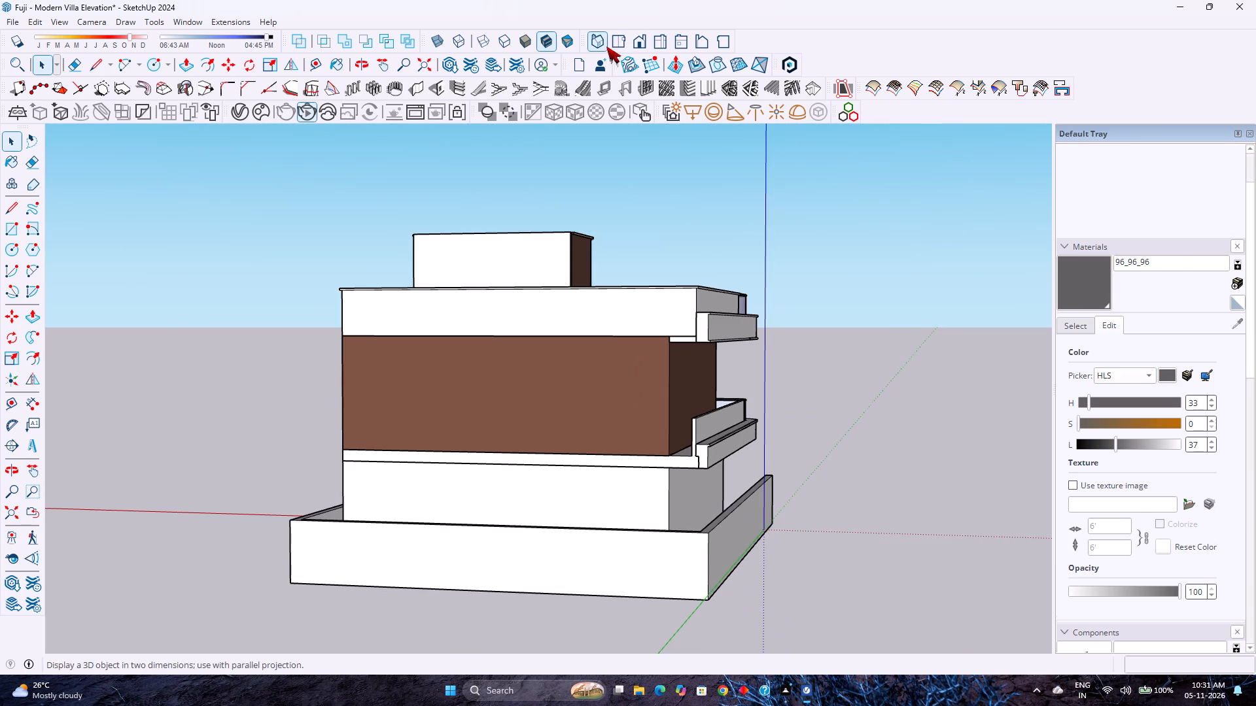
left_click(633, 42)
scroll(548, 456, "up", 3)
right_click(549, 456)
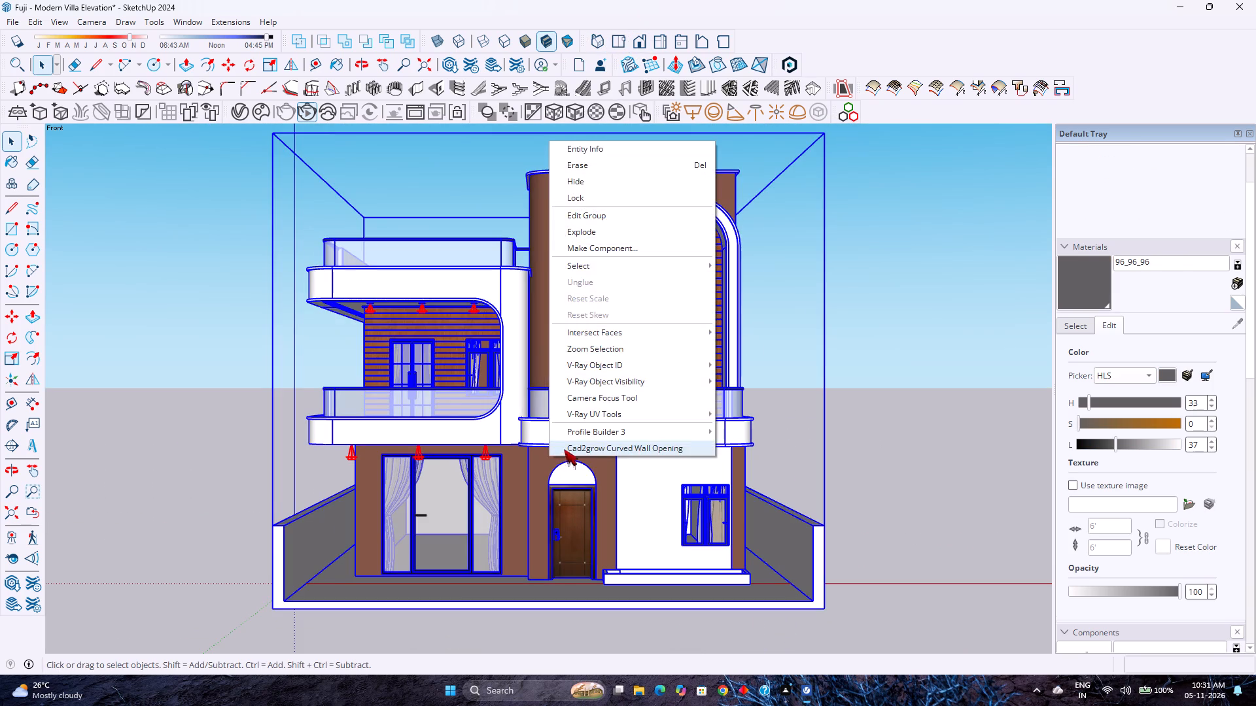
left_click(856, 419)
key("ctrl+s")
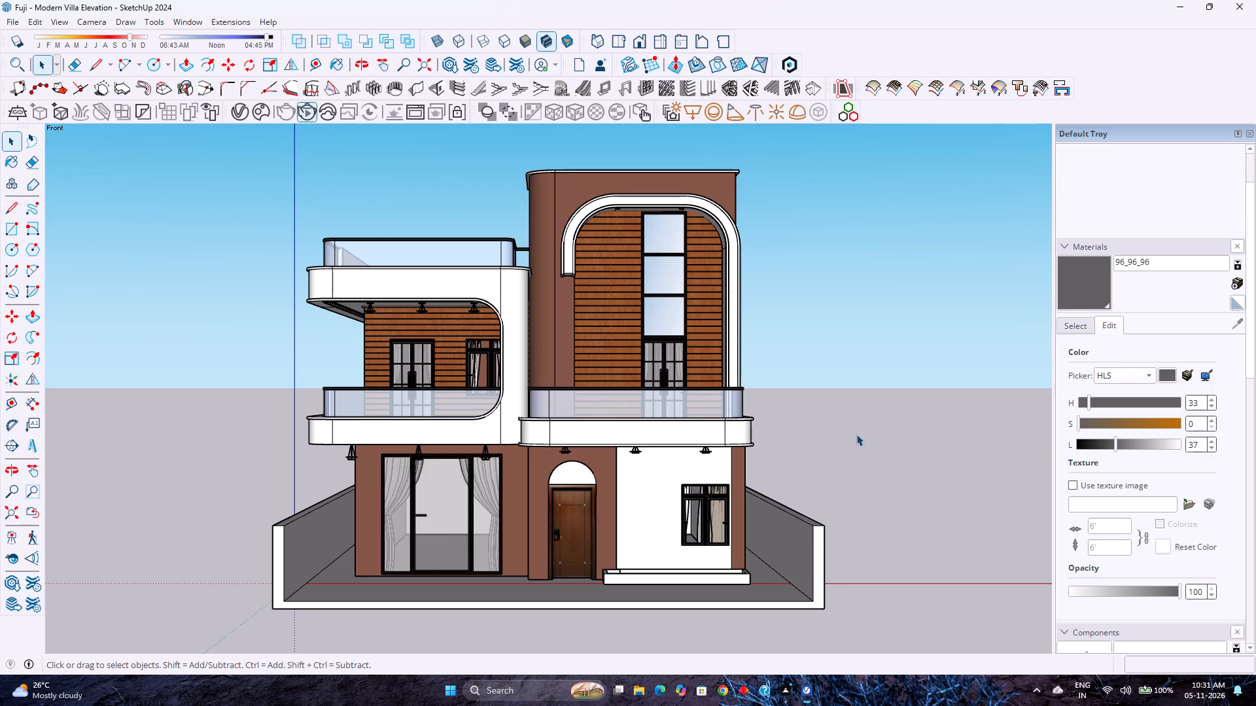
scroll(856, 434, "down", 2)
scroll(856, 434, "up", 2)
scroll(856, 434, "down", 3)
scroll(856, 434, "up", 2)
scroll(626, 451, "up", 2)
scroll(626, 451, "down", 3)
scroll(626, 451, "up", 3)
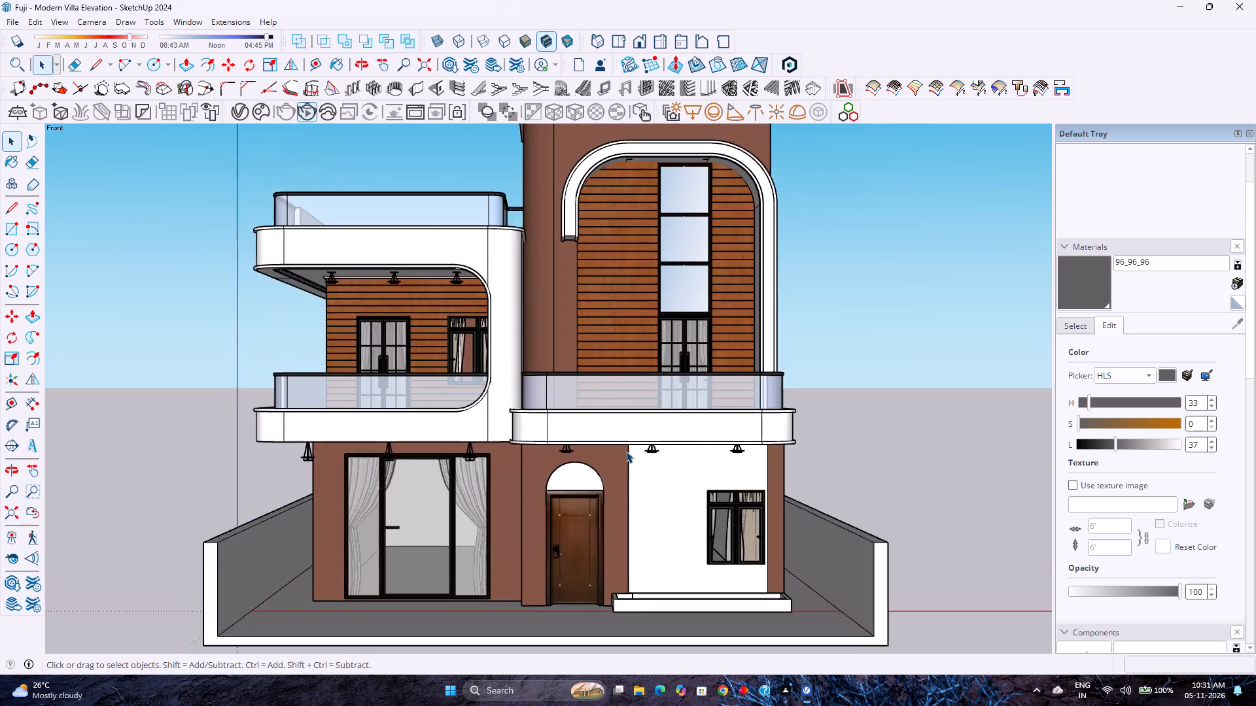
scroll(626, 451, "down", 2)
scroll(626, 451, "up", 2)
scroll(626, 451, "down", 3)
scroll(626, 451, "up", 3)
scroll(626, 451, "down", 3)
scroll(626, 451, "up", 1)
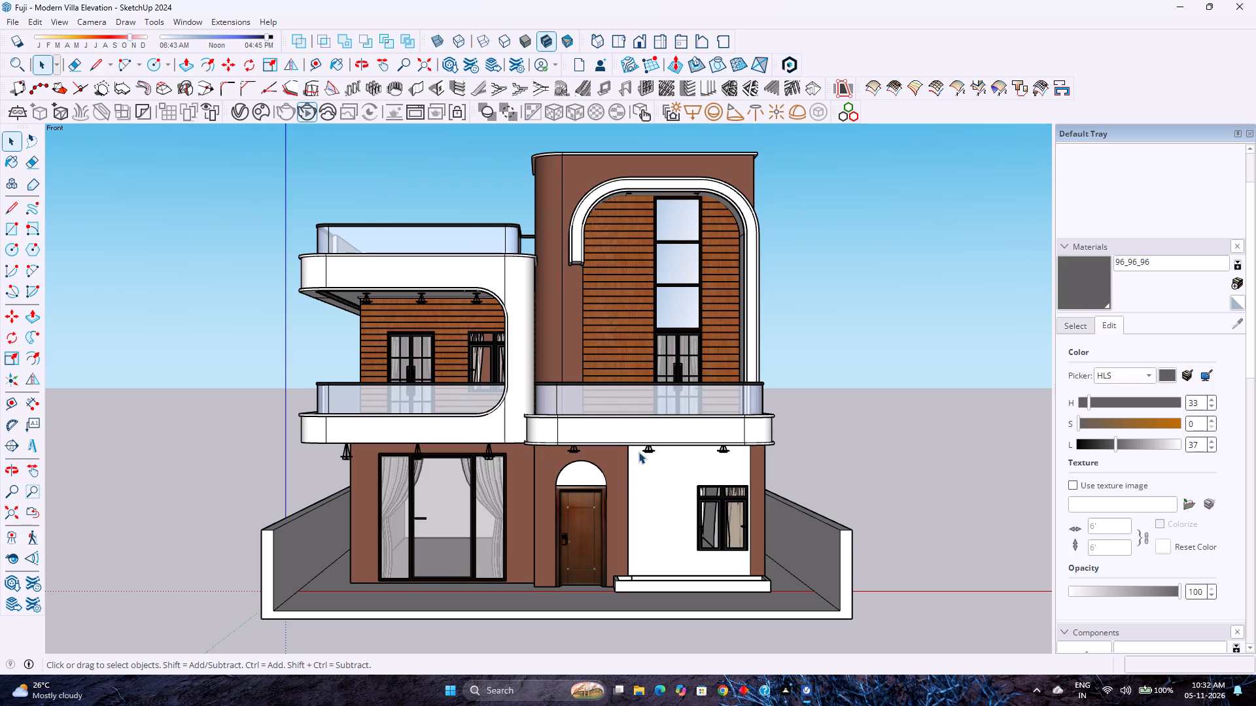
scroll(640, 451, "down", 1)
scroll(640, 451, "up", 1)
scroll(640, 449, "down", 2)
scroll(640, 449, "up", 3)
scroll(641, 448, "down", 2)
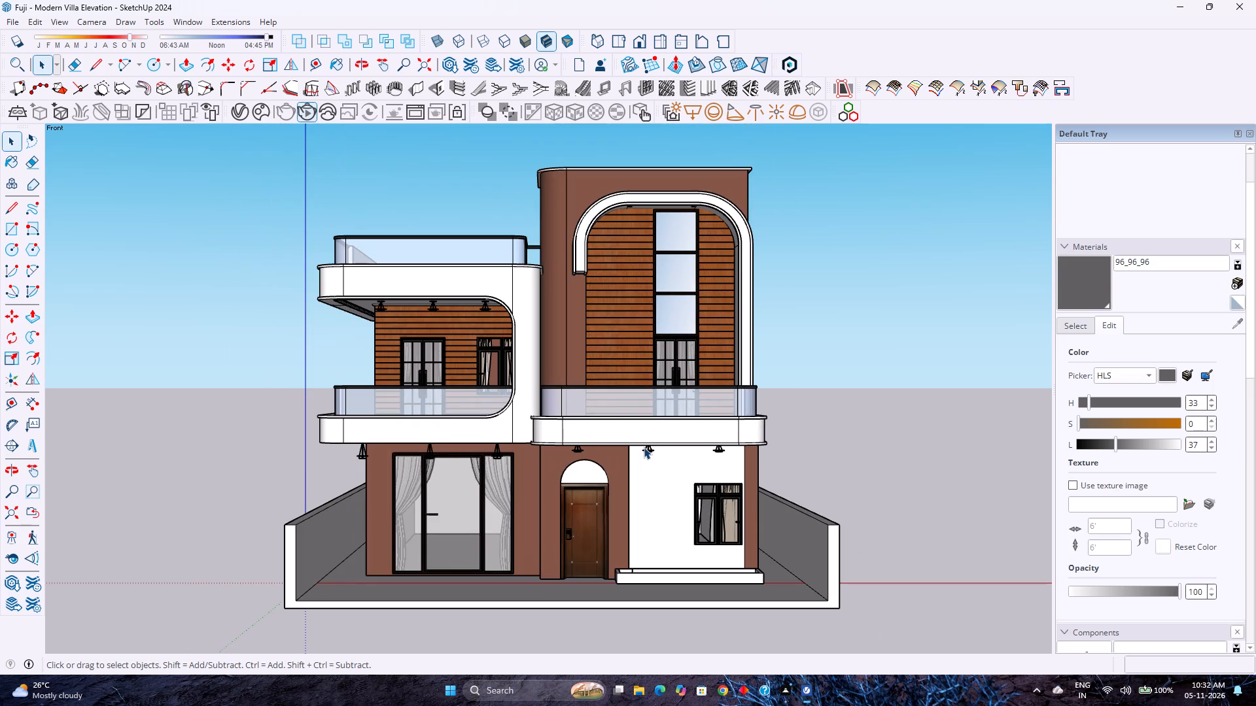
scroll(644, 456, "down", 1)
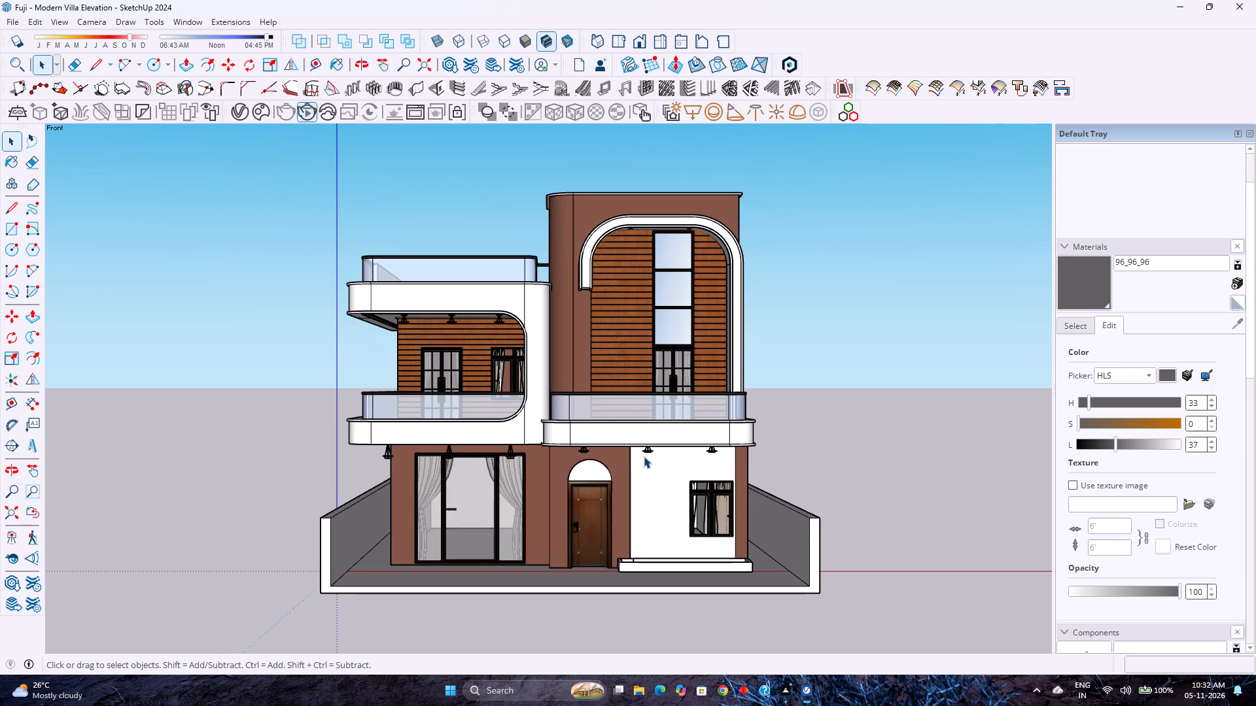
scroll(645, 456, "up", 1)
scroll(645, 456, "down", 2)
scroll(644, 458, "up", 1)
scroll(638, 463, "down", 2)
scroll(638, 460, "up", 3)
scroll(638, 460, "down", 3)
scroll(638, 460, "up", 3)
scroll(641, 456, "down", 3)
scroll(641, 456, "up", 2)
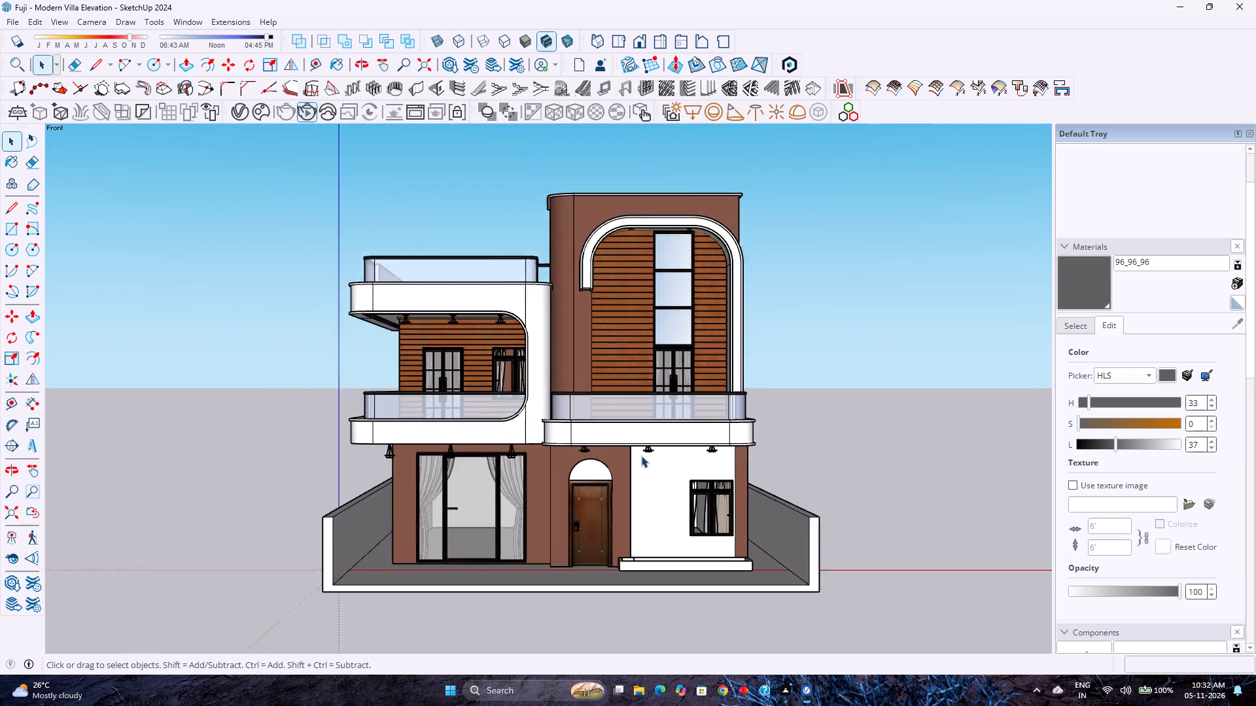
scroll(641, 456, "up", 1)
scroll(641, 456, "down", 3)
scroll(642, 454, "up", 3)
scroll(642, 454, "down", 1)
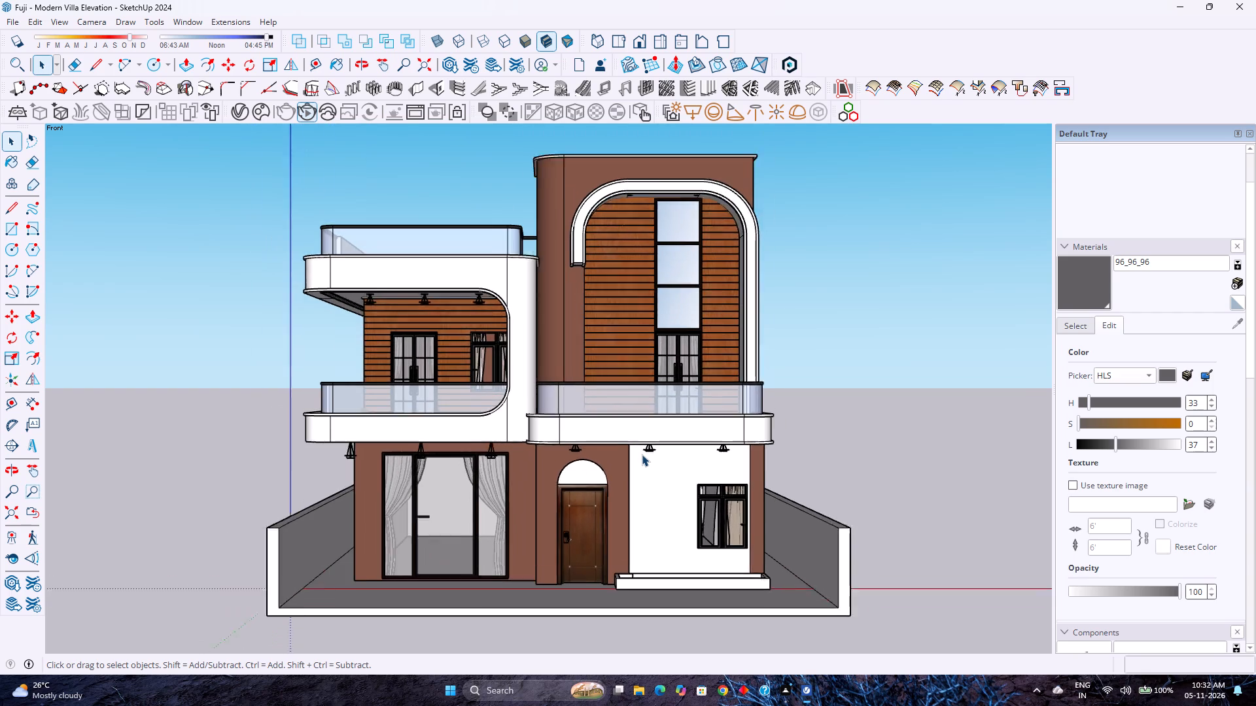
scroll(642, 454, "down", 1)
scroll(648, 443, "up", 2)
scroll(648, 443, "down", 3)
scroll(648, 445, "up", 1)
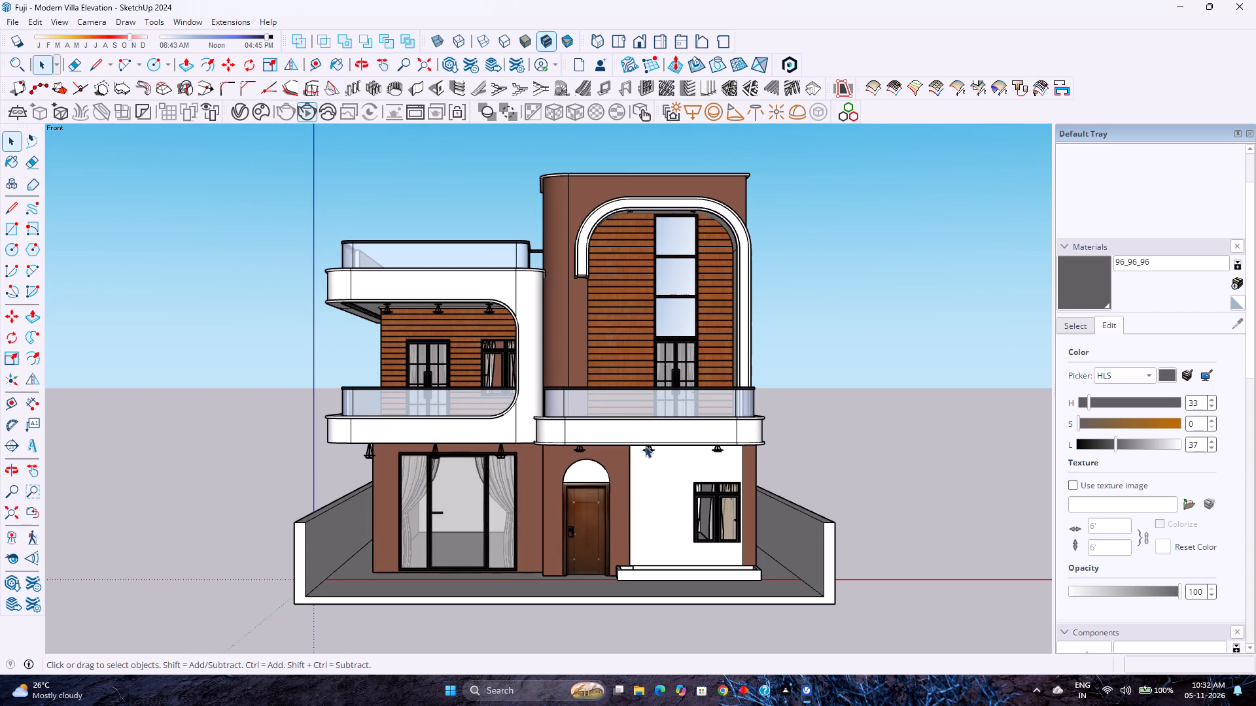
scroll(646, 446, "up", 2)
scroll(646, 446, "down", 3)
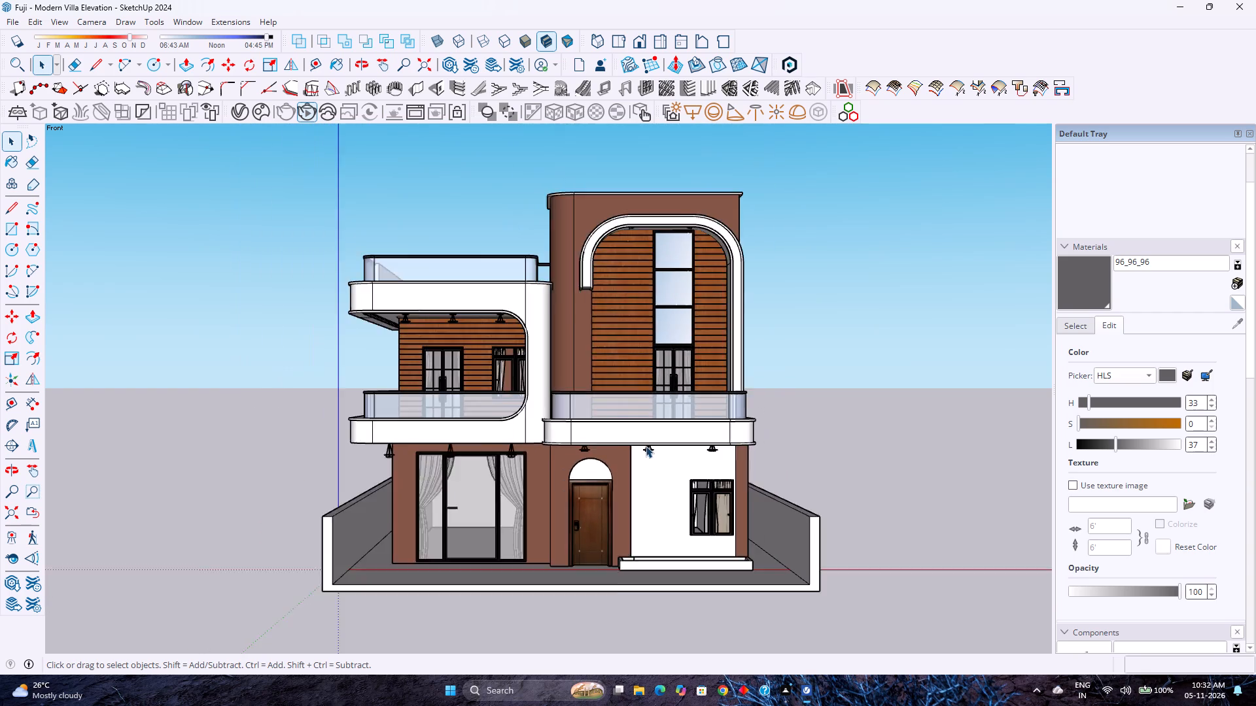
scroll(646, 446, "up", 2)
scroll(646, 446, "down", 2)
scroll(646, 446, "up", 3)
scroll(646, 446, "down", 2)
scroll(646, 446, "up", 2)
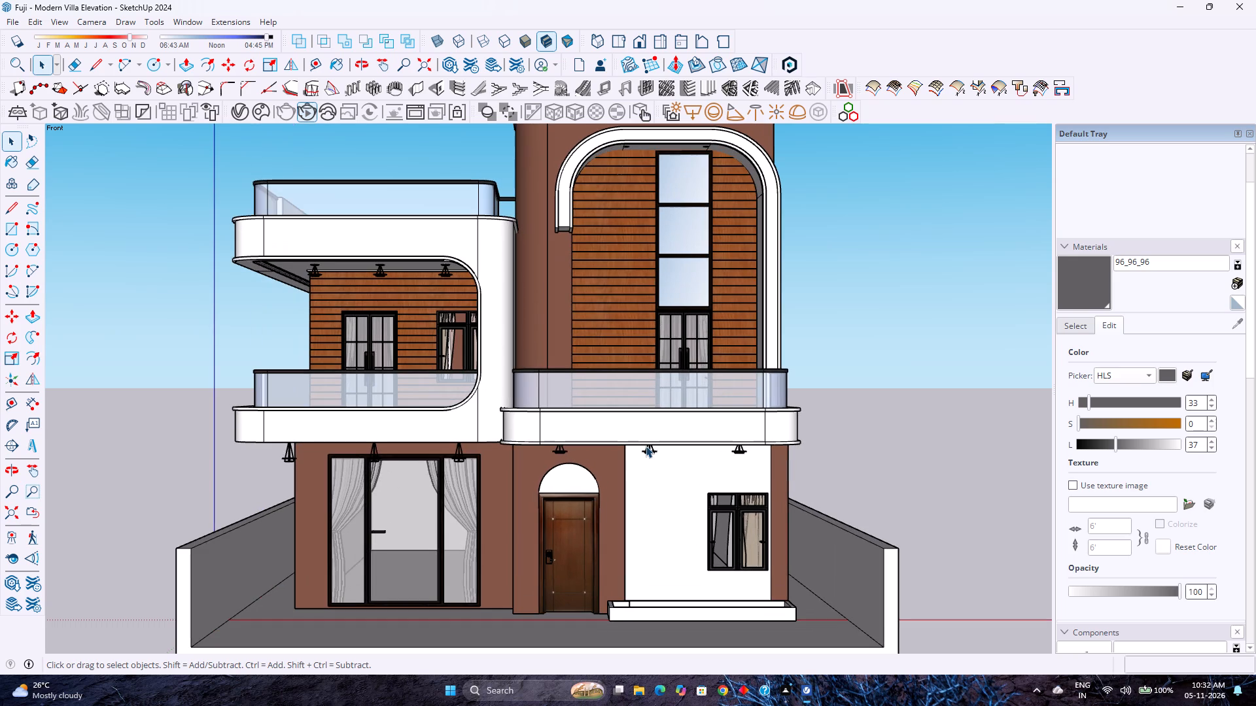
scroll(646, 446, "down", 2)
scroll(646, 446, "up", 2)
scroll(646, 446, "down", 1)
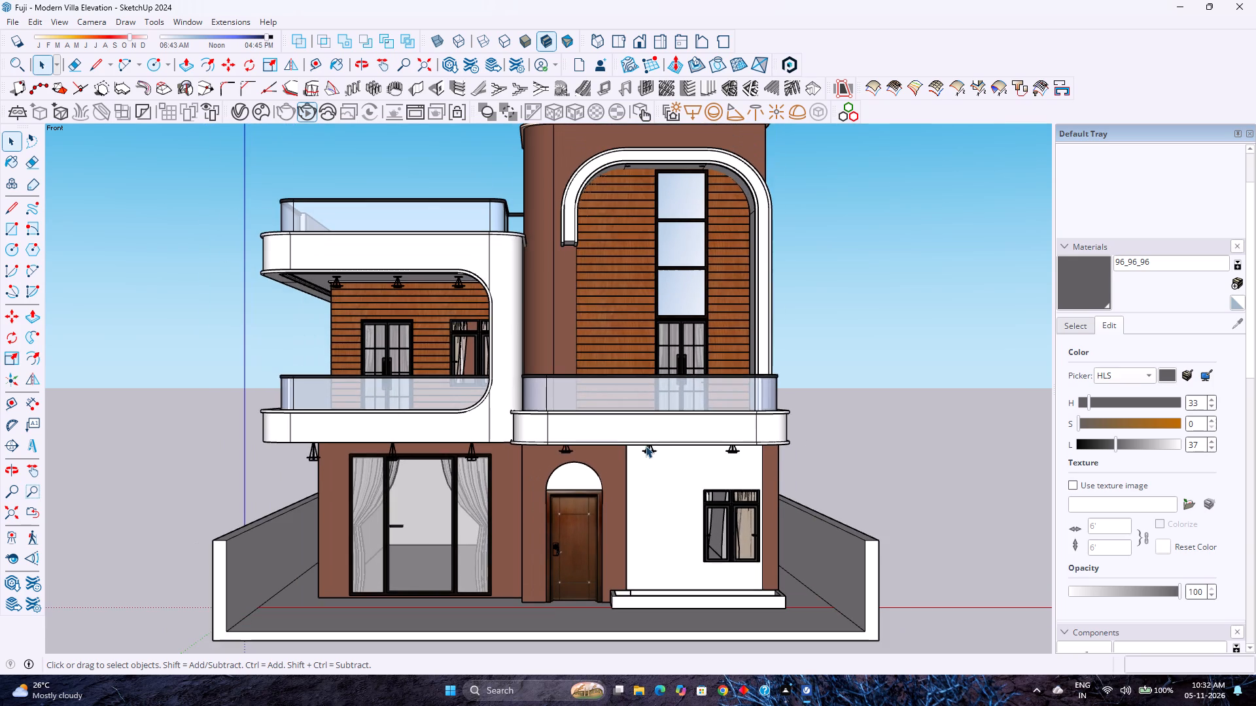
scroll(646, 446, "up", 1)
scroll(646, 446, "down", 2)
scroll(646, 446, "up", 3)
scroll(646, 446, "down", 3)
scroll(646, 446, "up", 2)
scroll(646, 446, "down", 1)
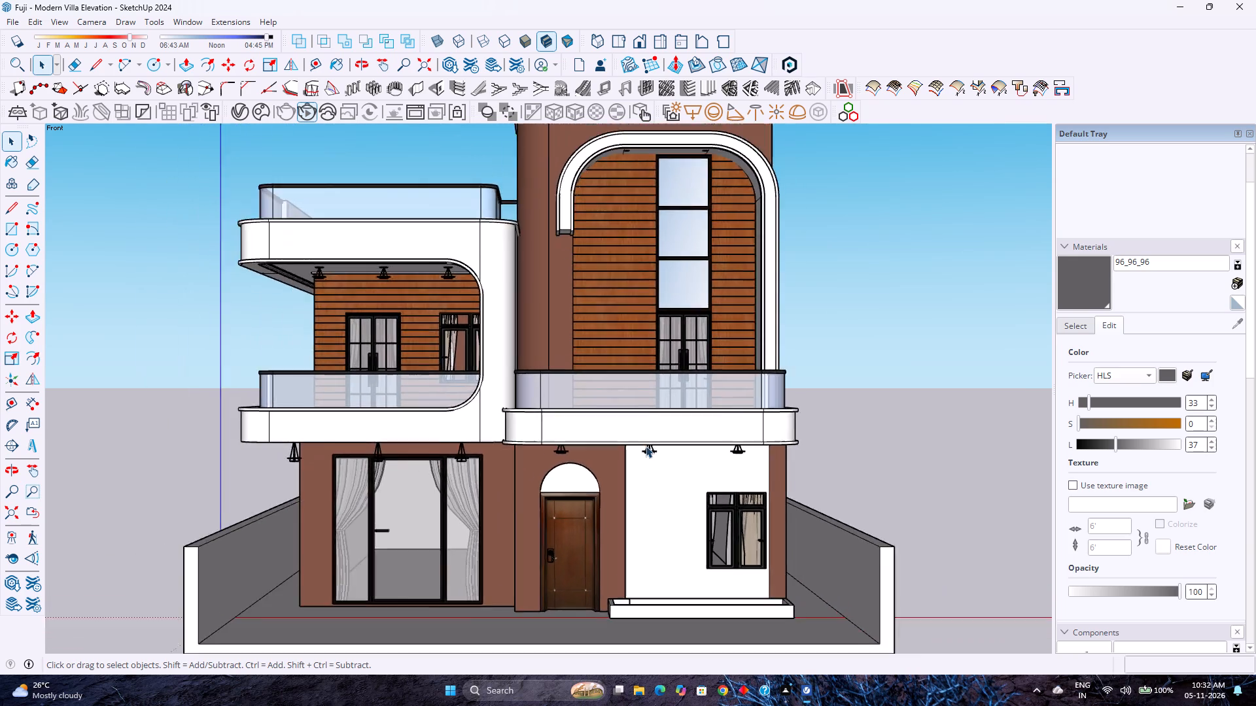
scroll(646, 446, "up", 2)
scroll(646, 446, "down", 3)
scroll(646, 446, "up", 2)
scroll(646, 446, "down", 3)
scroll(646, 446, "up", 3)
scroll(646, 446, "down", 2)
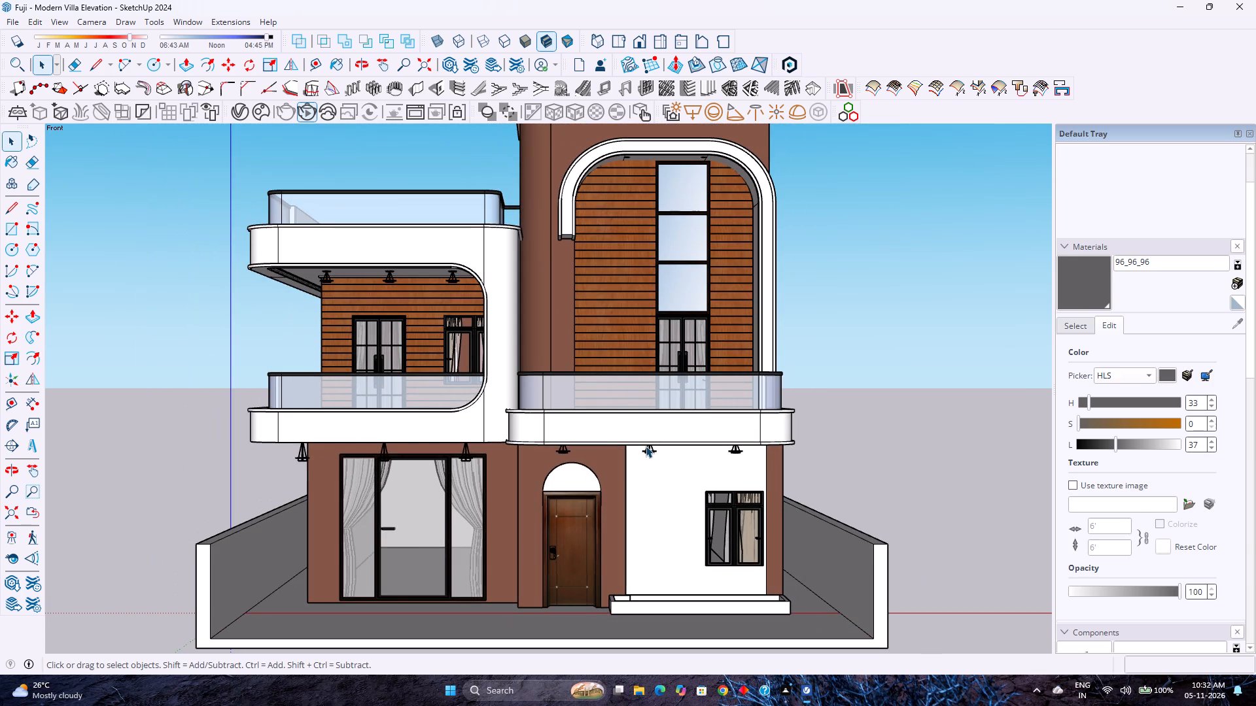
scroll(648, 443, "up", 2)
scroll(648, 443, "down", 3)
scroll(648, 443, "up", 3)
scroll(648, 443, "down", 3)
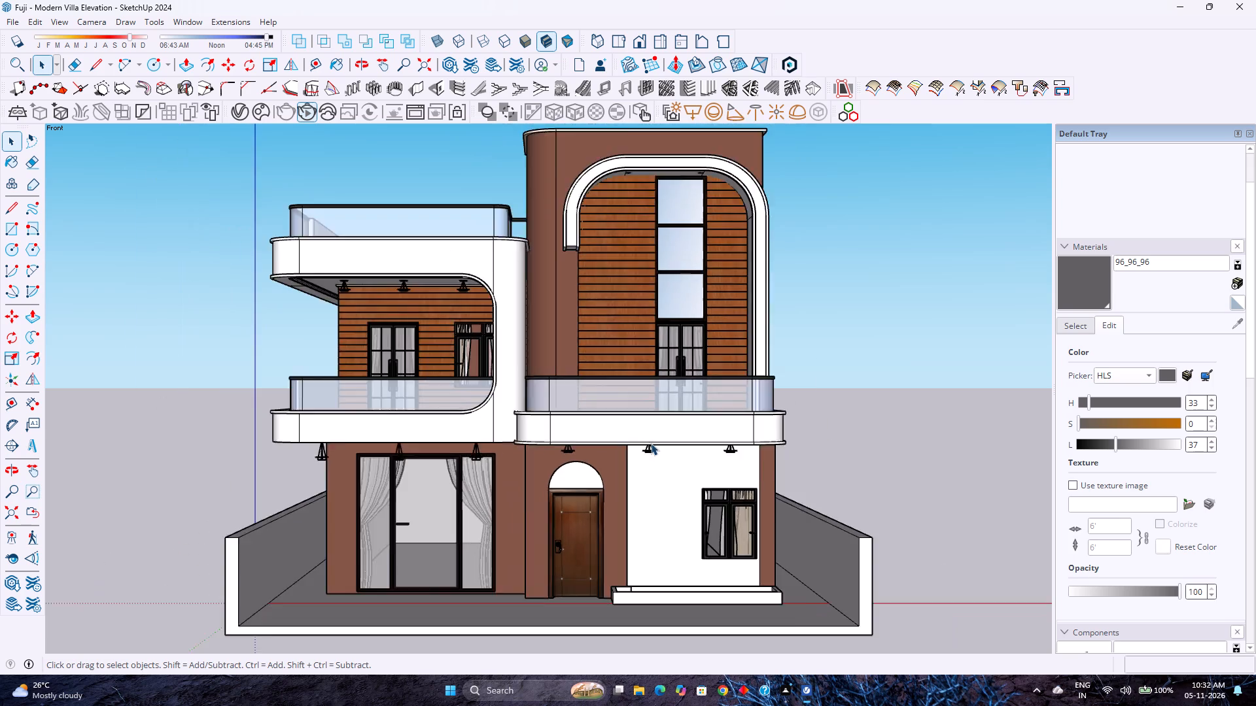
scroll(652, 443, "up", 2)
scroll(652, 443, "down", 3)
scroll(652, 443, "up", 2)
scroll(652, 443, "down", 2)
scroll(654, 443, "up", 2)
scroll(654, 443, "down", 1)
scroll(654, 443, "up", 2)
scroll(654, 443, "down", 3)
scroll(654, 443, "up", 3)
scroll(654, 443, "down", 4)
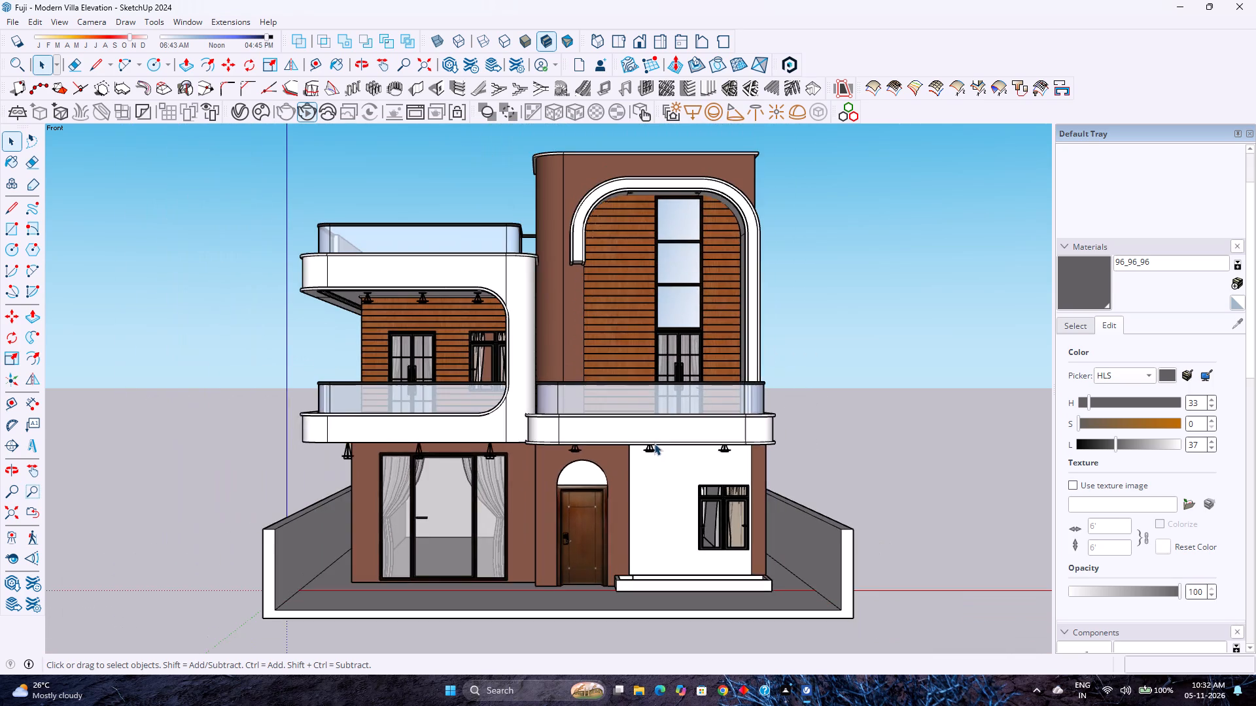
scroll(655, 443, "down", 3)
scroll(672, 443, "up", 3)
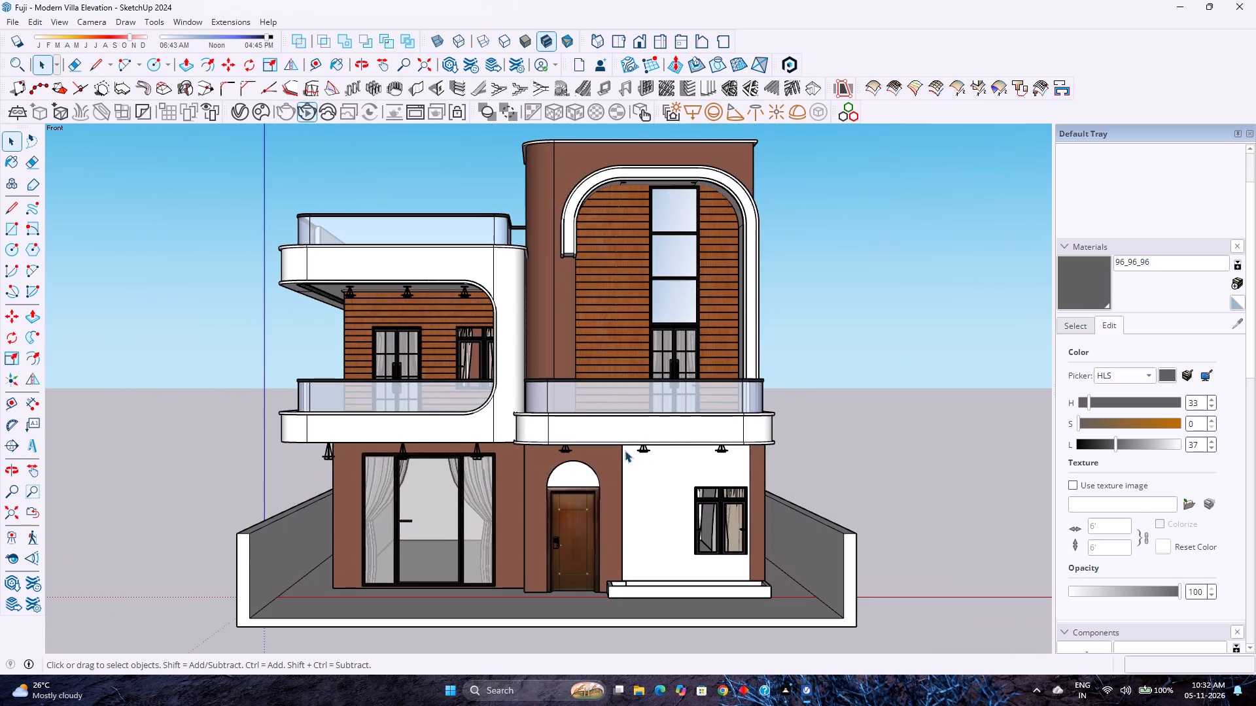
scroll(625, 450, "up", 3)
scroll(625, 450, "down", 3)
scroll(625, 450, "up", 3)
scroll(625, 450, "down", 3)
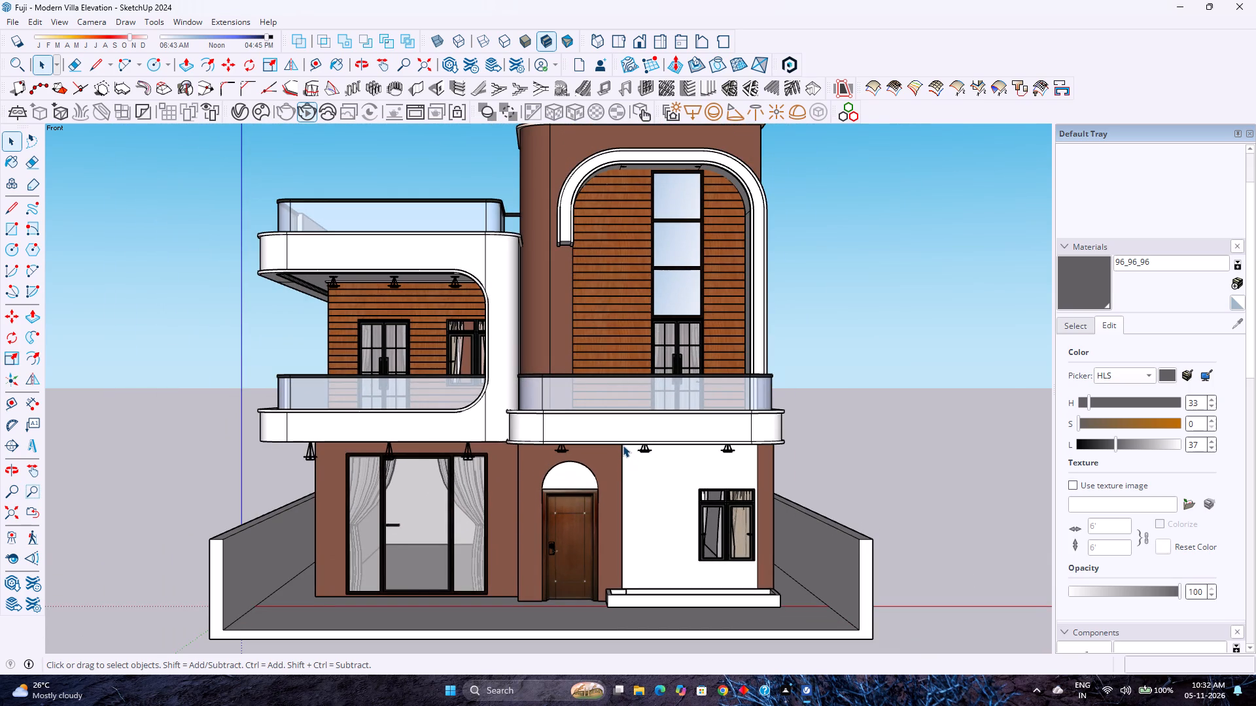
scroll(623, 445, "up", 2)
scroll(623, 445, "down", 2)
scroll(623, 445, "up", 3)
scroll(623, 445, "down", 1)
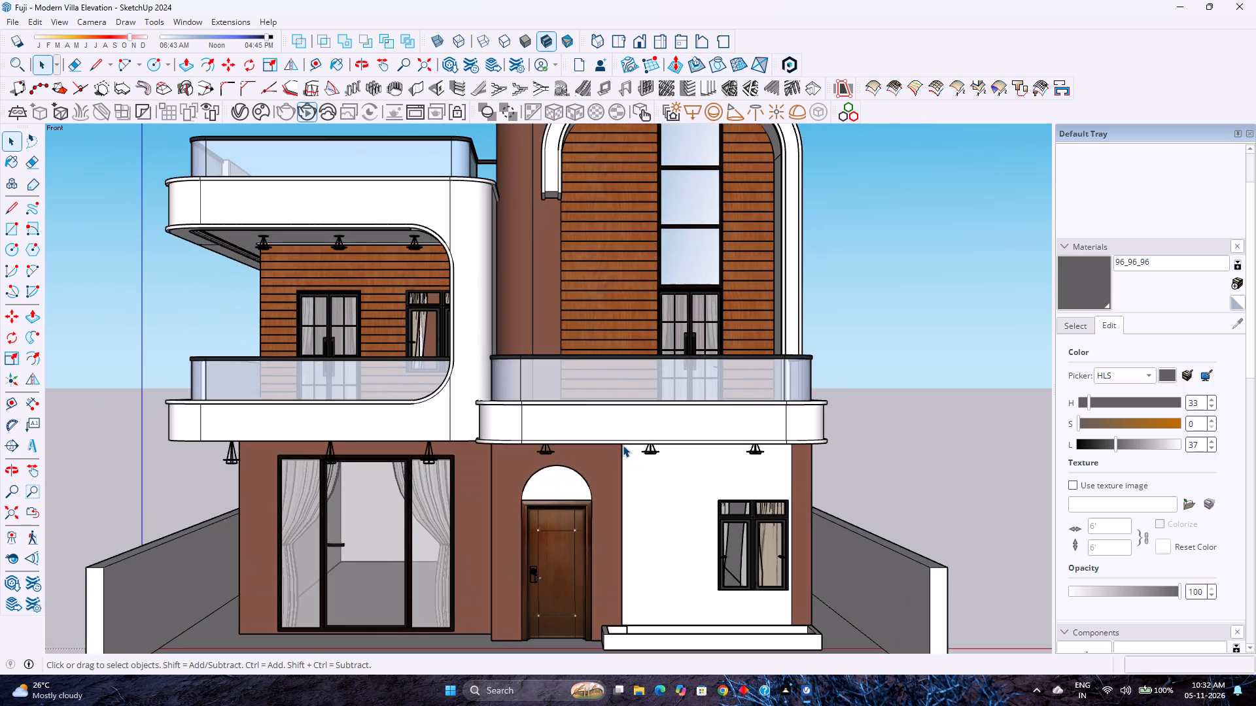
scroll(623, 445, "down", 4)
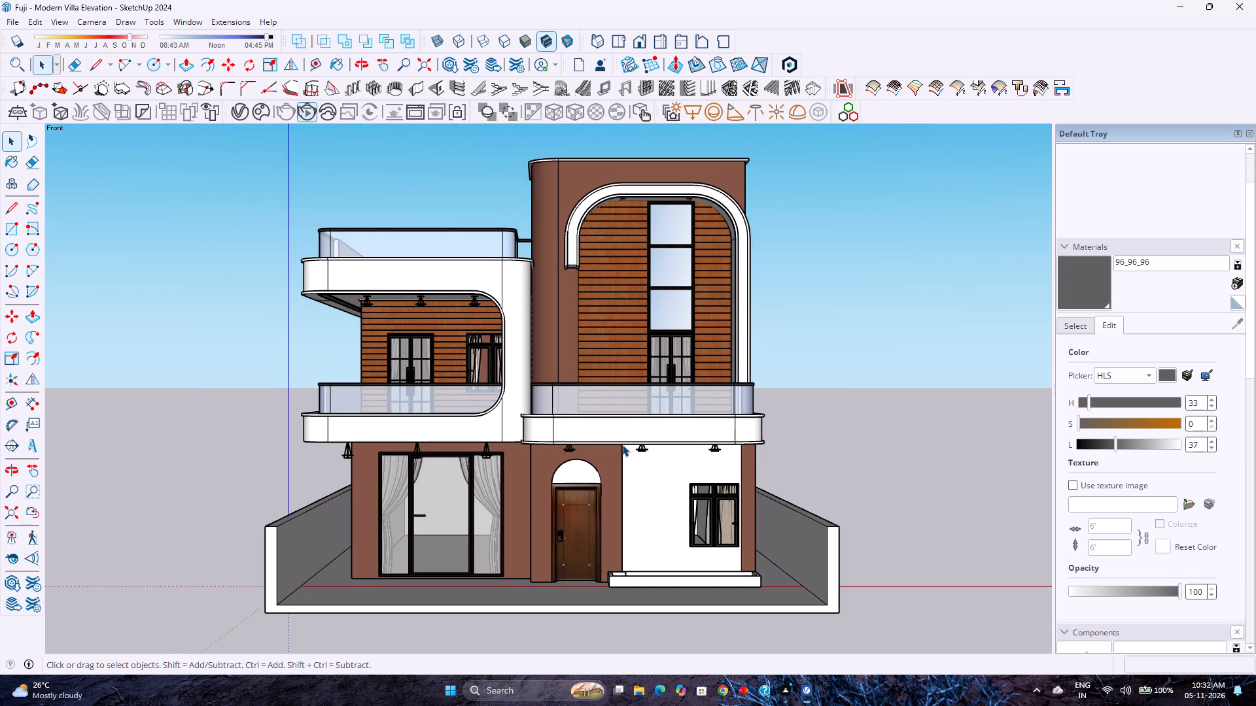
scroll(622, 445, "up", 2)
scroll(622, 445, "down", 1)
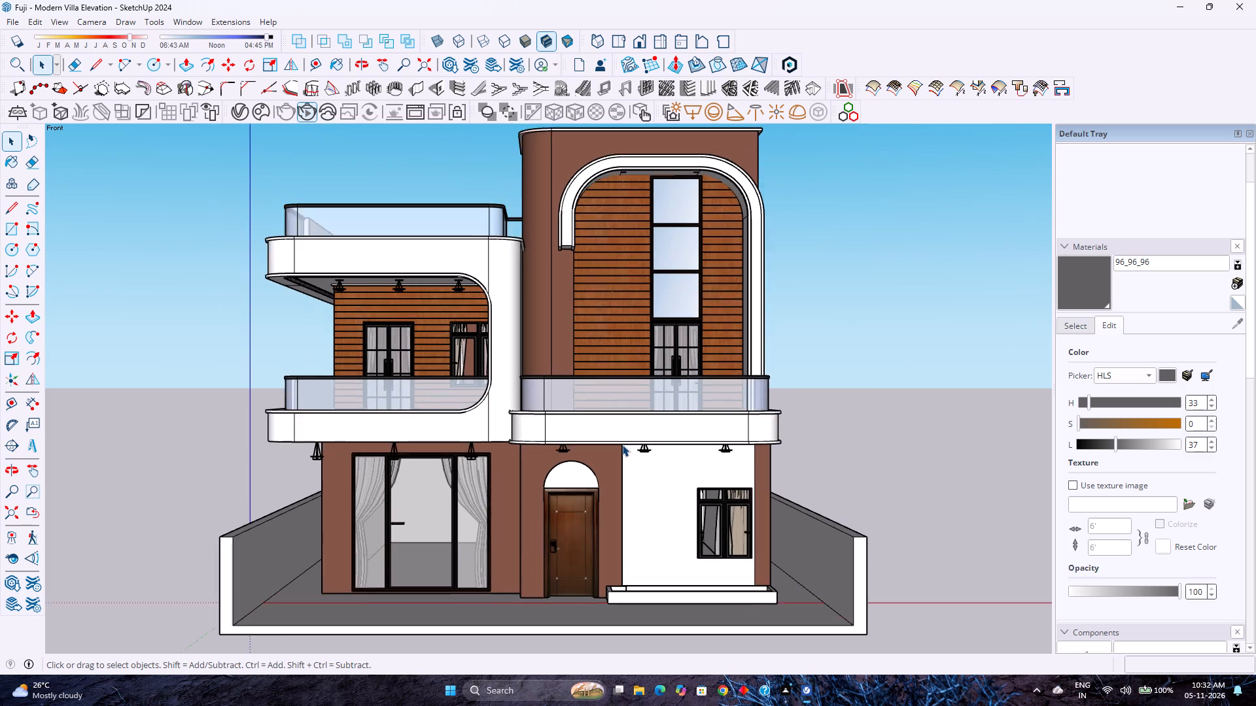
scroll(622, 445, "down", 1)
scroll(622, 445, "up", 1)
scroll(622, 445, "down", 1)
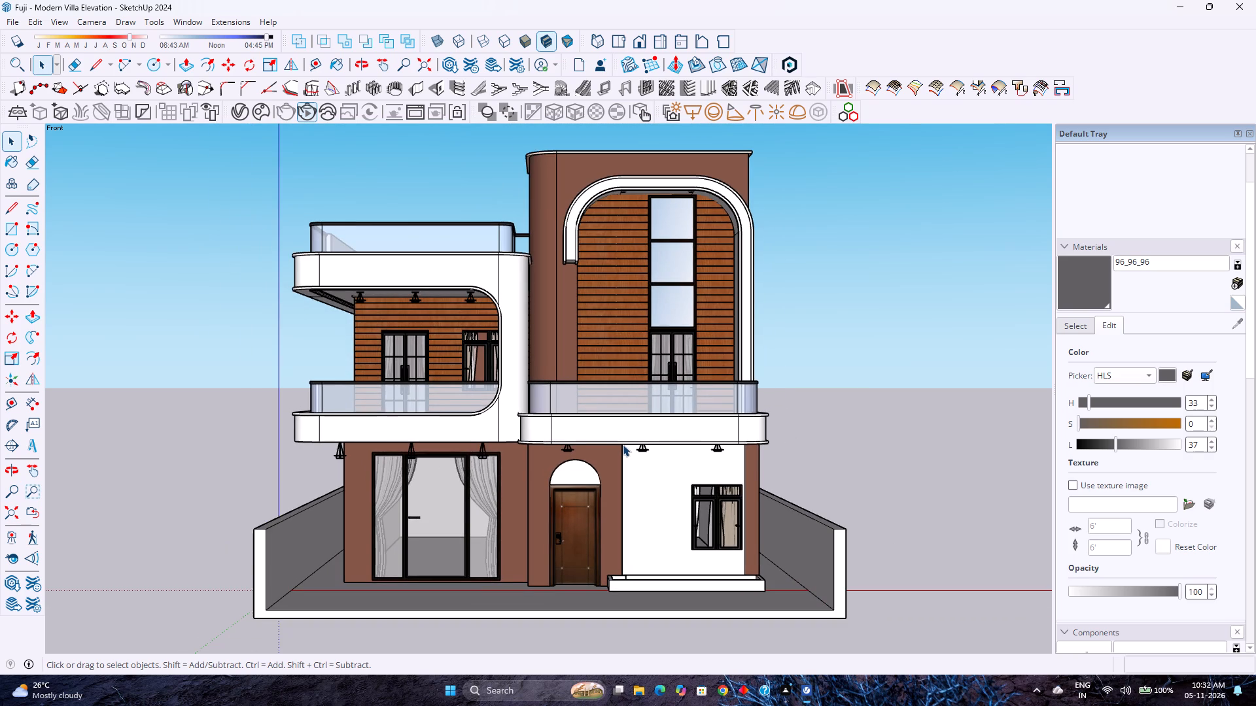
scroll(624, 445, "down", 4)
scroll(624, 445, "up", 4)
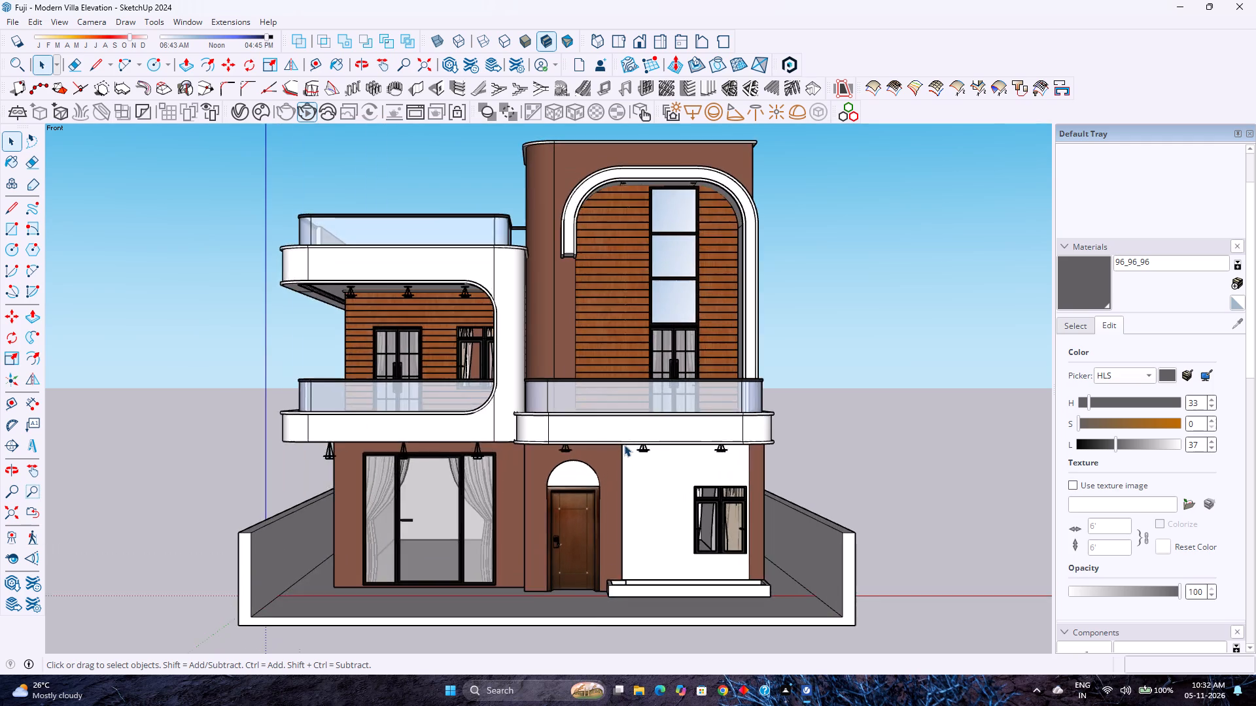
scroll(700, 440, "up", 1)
Inspect the villa's exterior from several angles, including from below, and return to the standard front view.
middle_click_drag(667, 437, 455, 466)
scroll(456, 465, "down", 5)
middle_click_drag(459, 465, 757, 472)
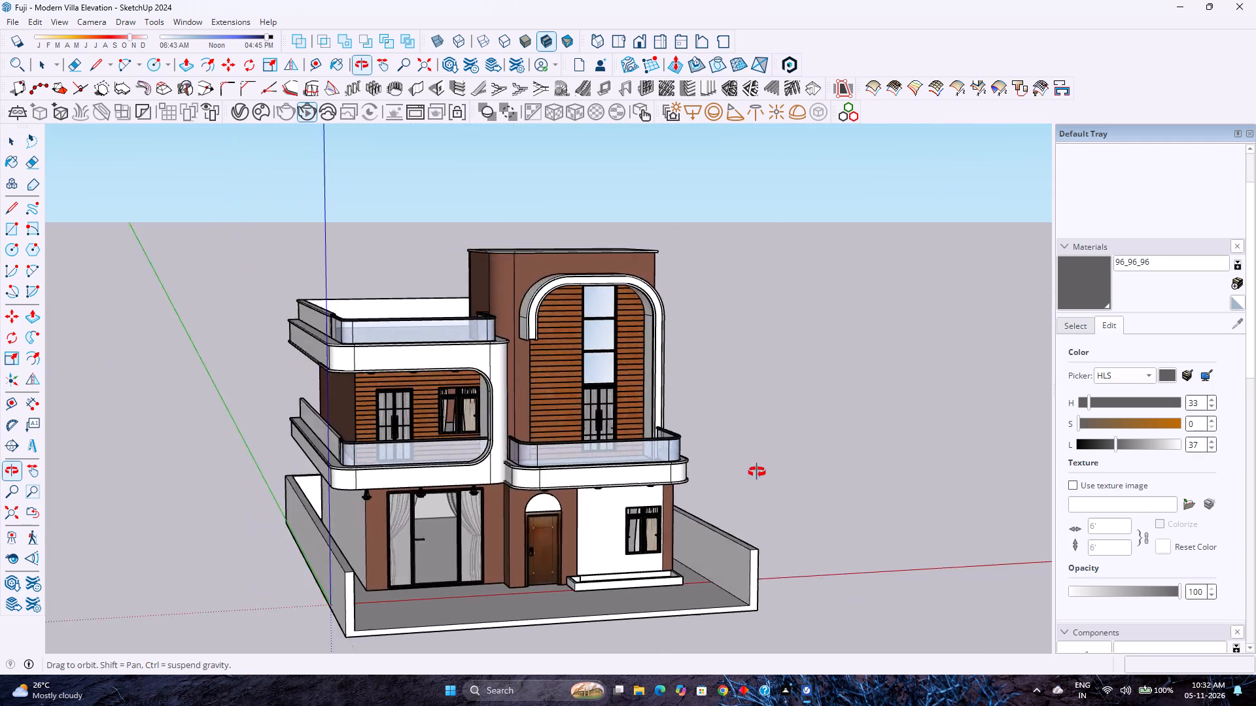
middle_click_drag(757, 472, 638, 426)
middle_click_drag(638, 426, 735, 378)
middle_click(740, 376)
middle_click(750, 371)
middle_click_drag(750, 371, 624, 377)
middle_click(625, 377)
scroll(555, 361, "down", 5)
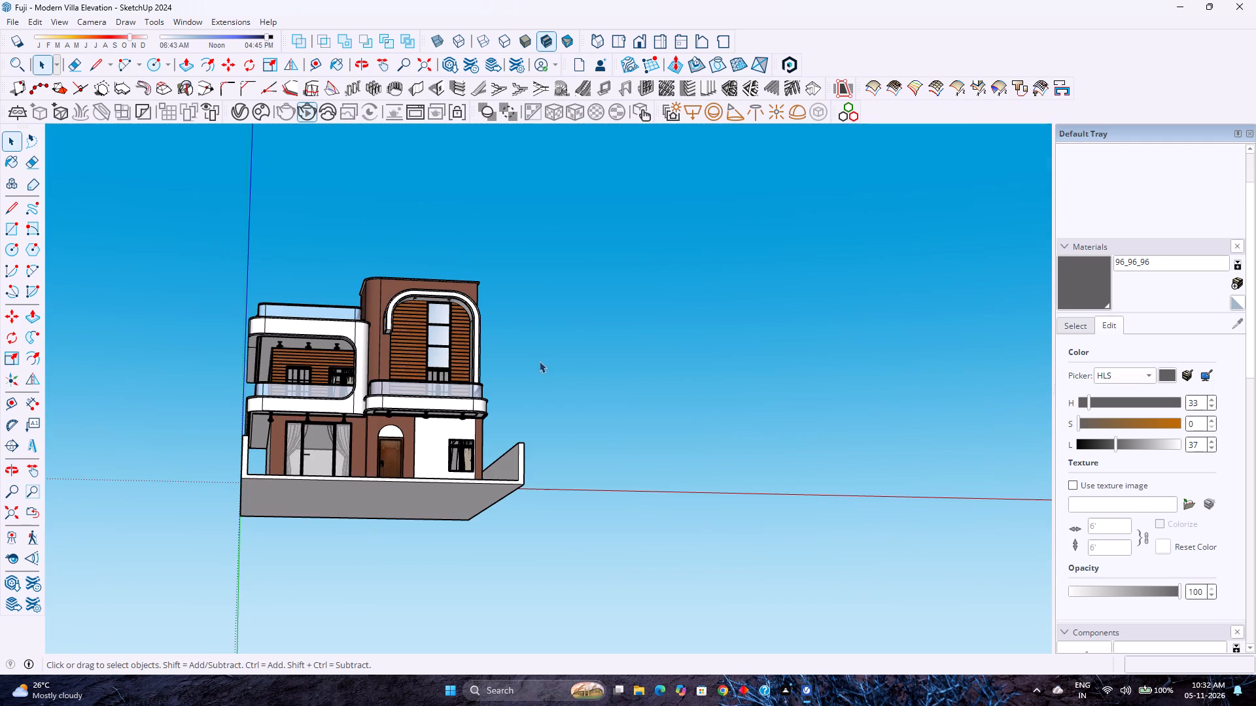
left_click(637, 41)
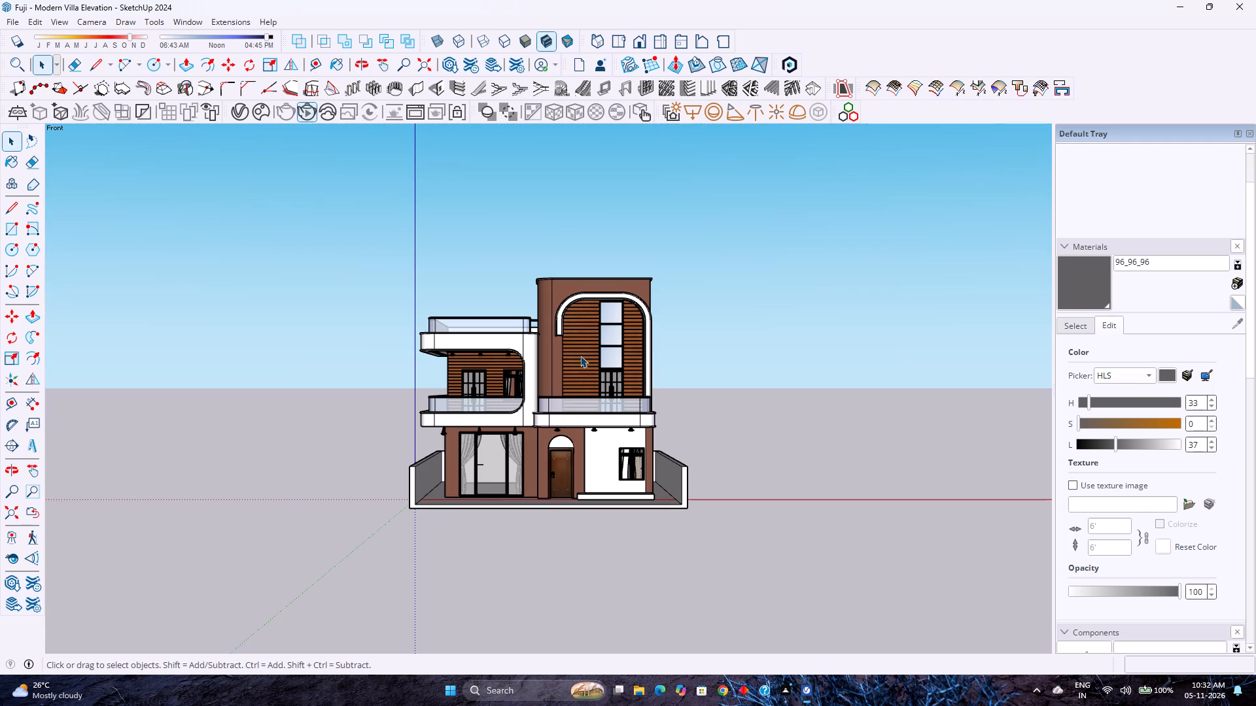
scroll(547, 322, "up", 4)
middle_click_drag(587, 384, 589, 361)
middle_click(589, 361)
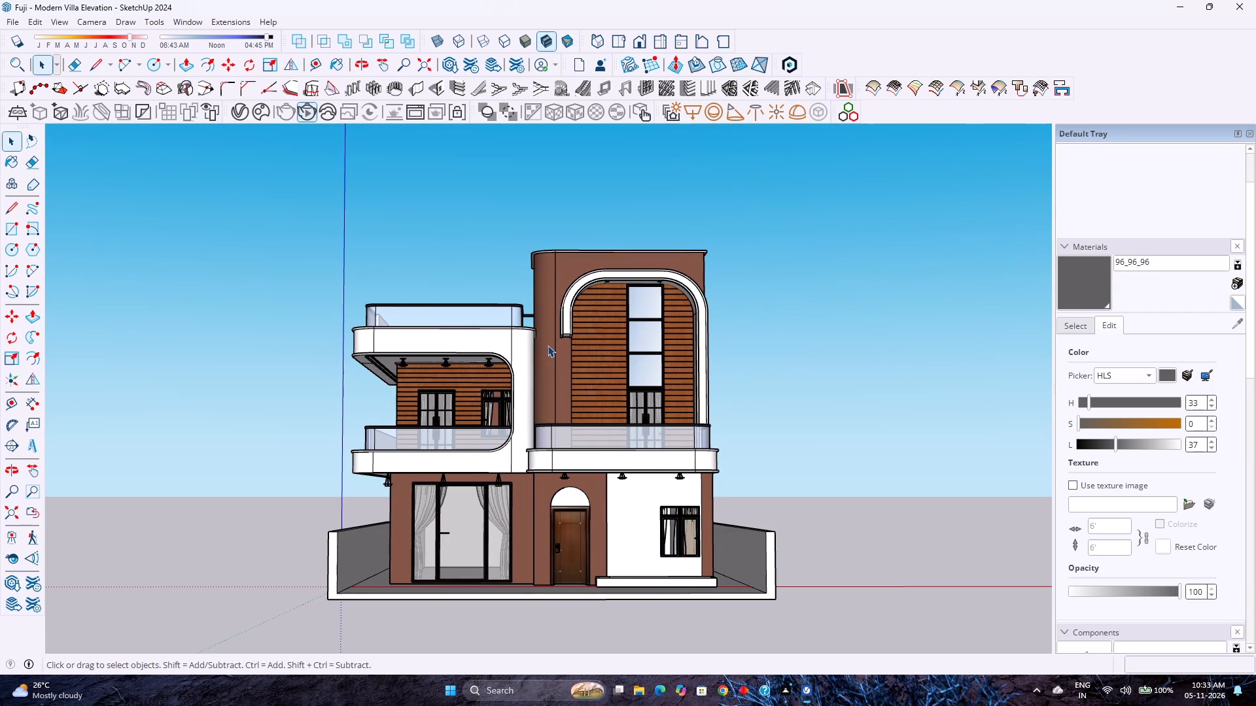
right_click(548, 345)
left_click(926, 322)
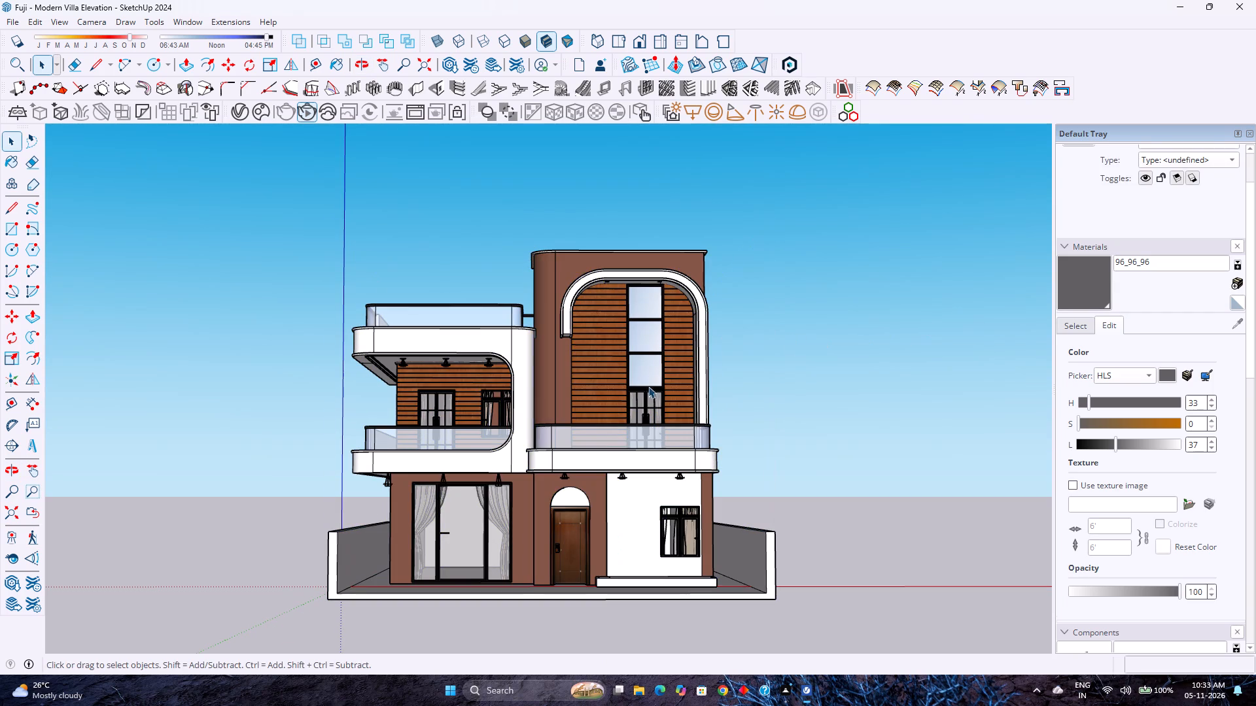
Open the villa group and, within it, the upper-floor group containing the brown tower and wood-clad walls for editing.
double_click(638, 444)
scroll(637, 444, "up", 2)
double_click(637, 444)
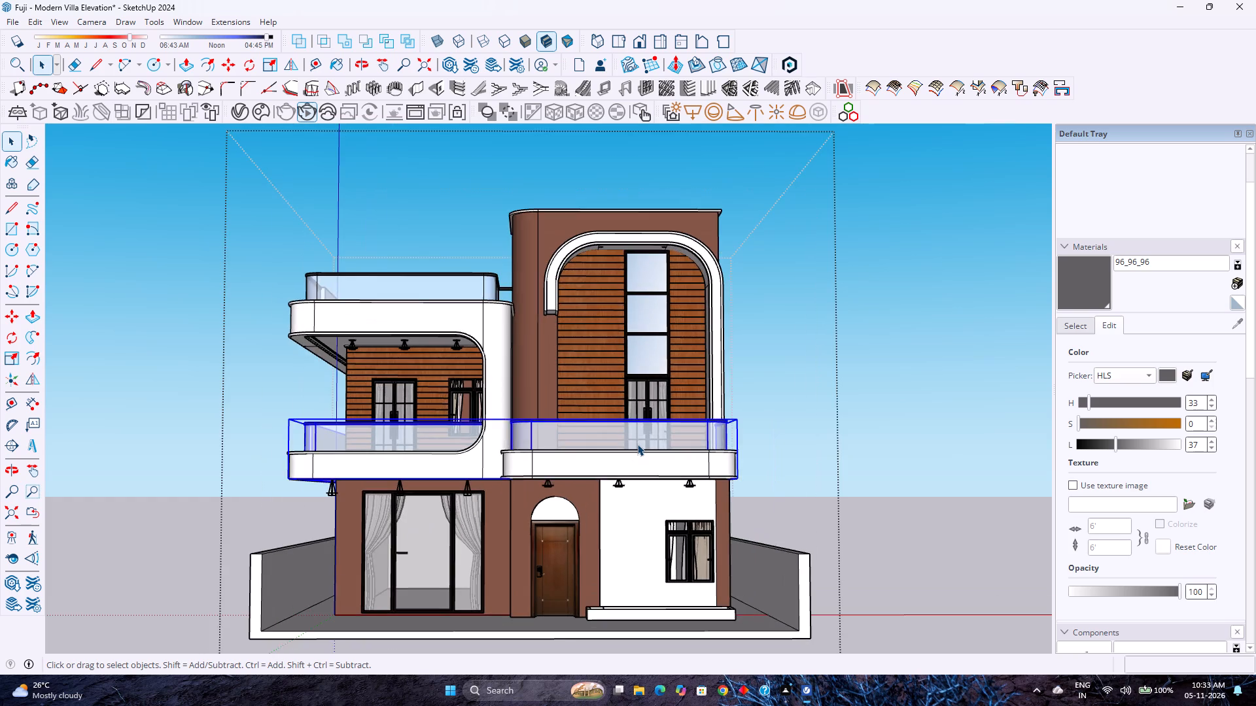
left_click(856, 337)
left_click(715, 360)
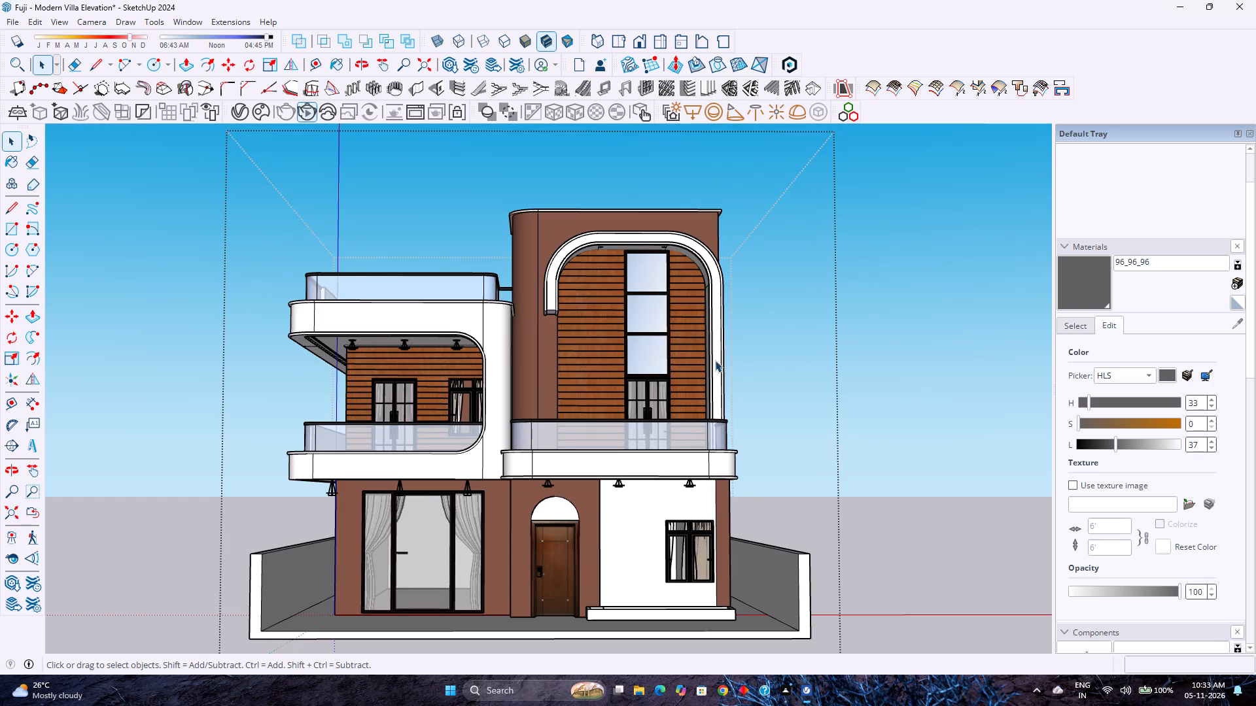
double_click(525, 379)
scroll(548, 376, "down", 2)
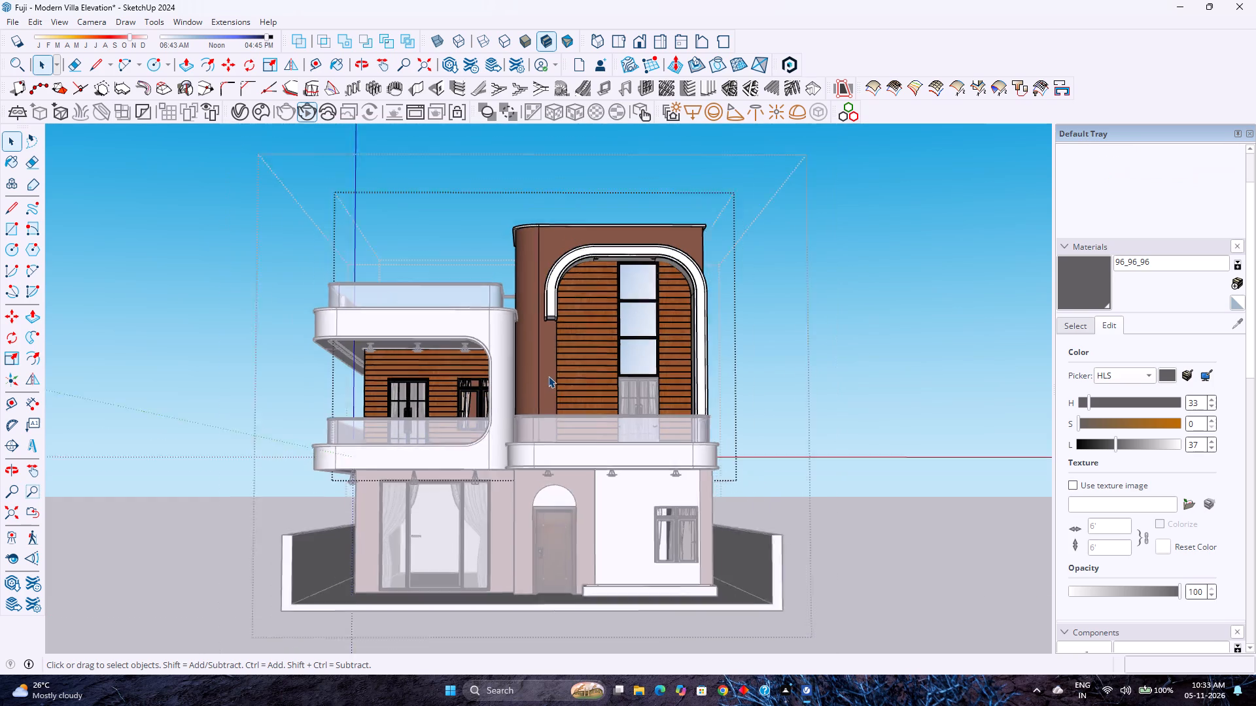
scroll(548, 376, "down", 2)
middle_click_drag(549, 376, 522, 536)
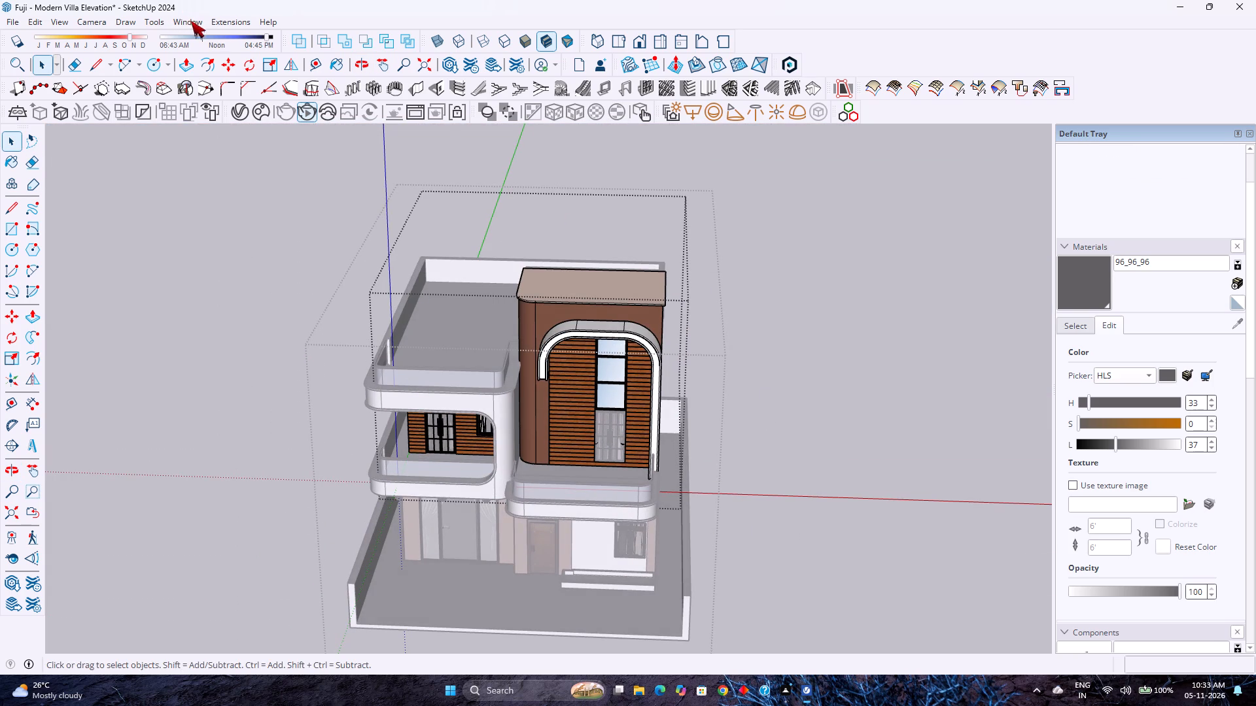
Search the 3D Warehouse models for "plants".
left_click(196, 23)
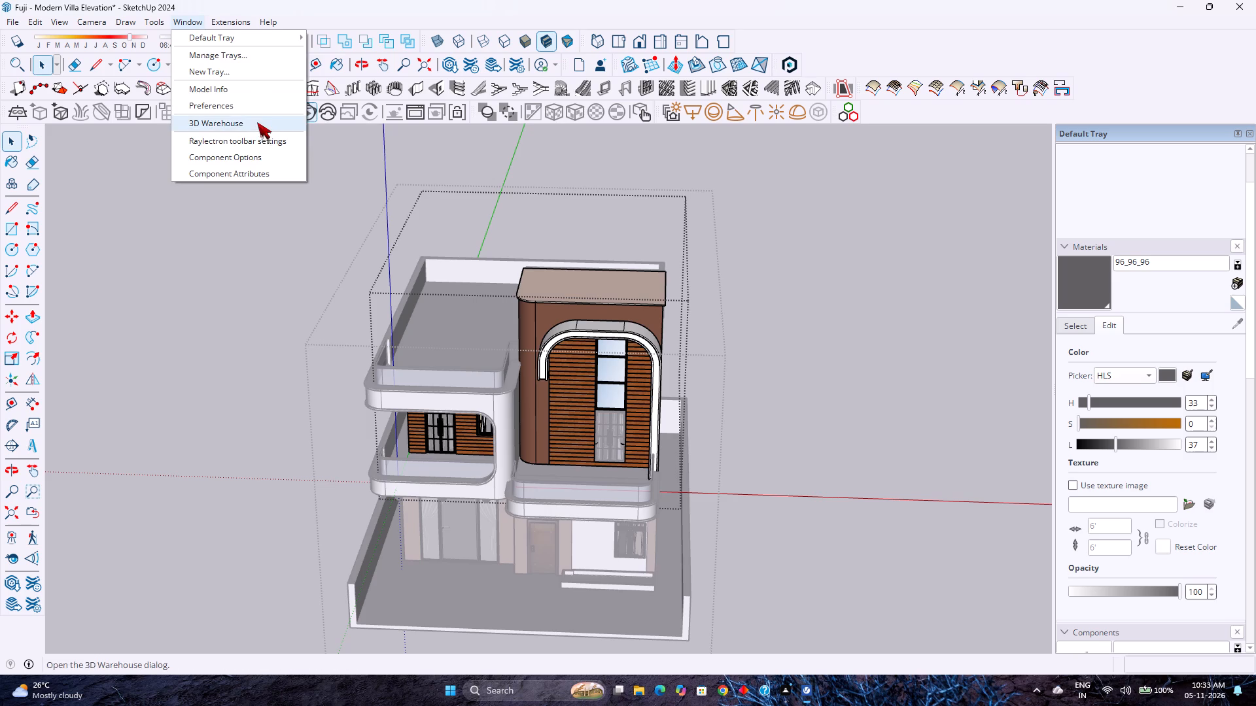
left_click(257, 122)
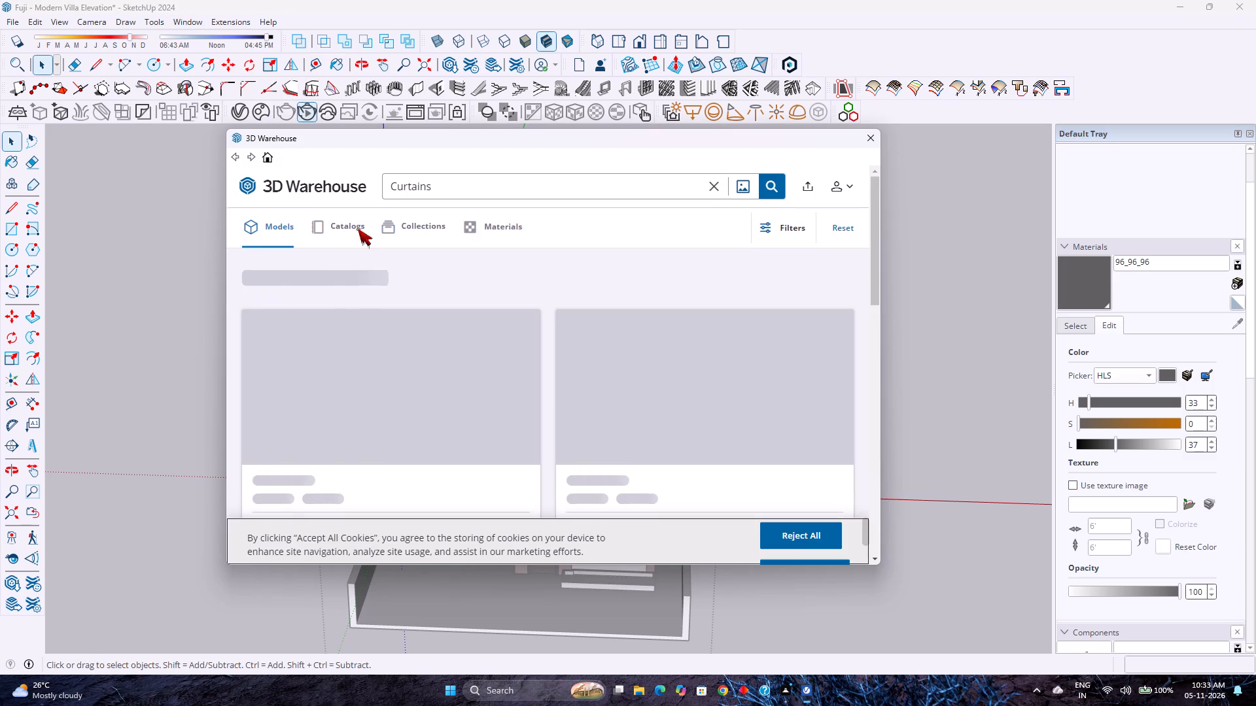
left_click(713, 184)
left_click(682, 185)
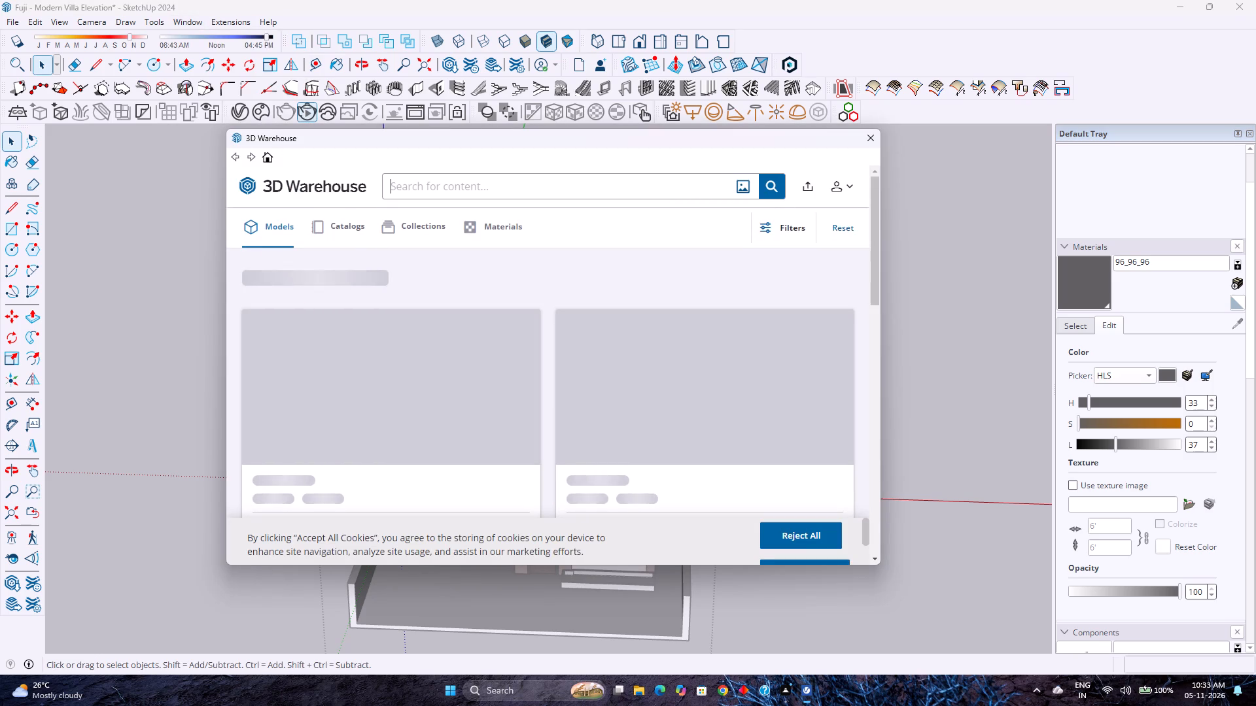
type("pl")
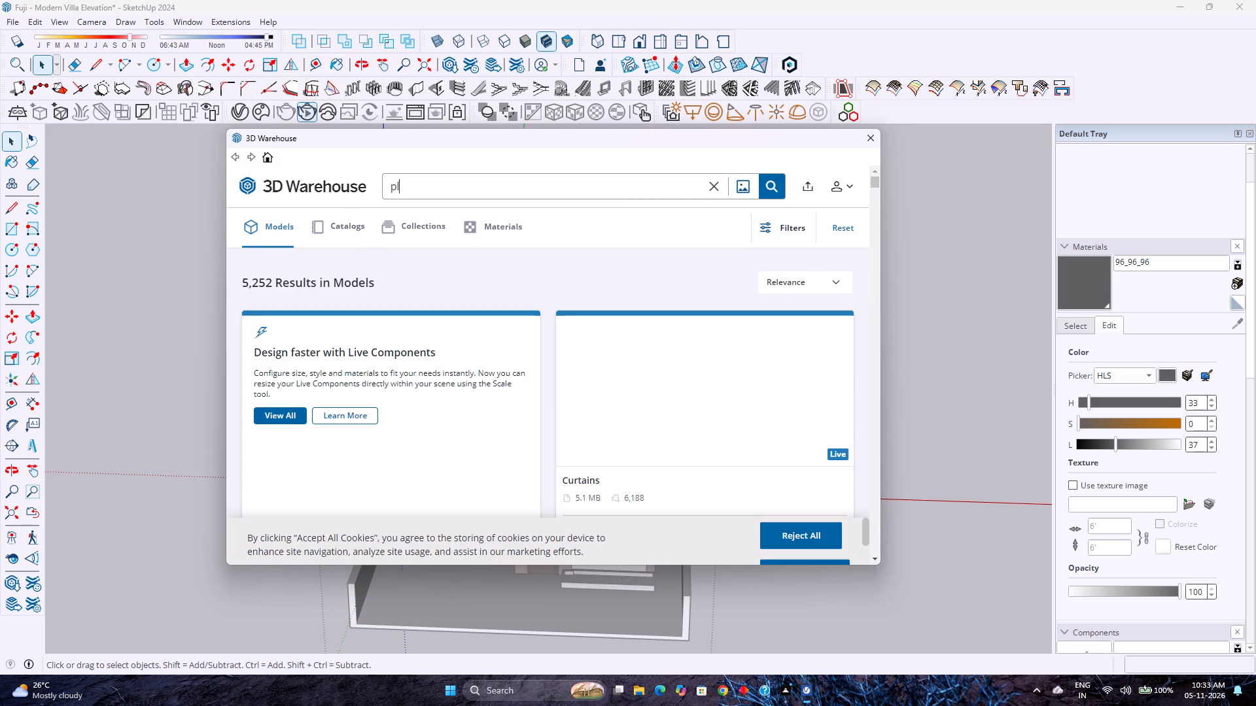
key("a")
type("nts")
key("Return")
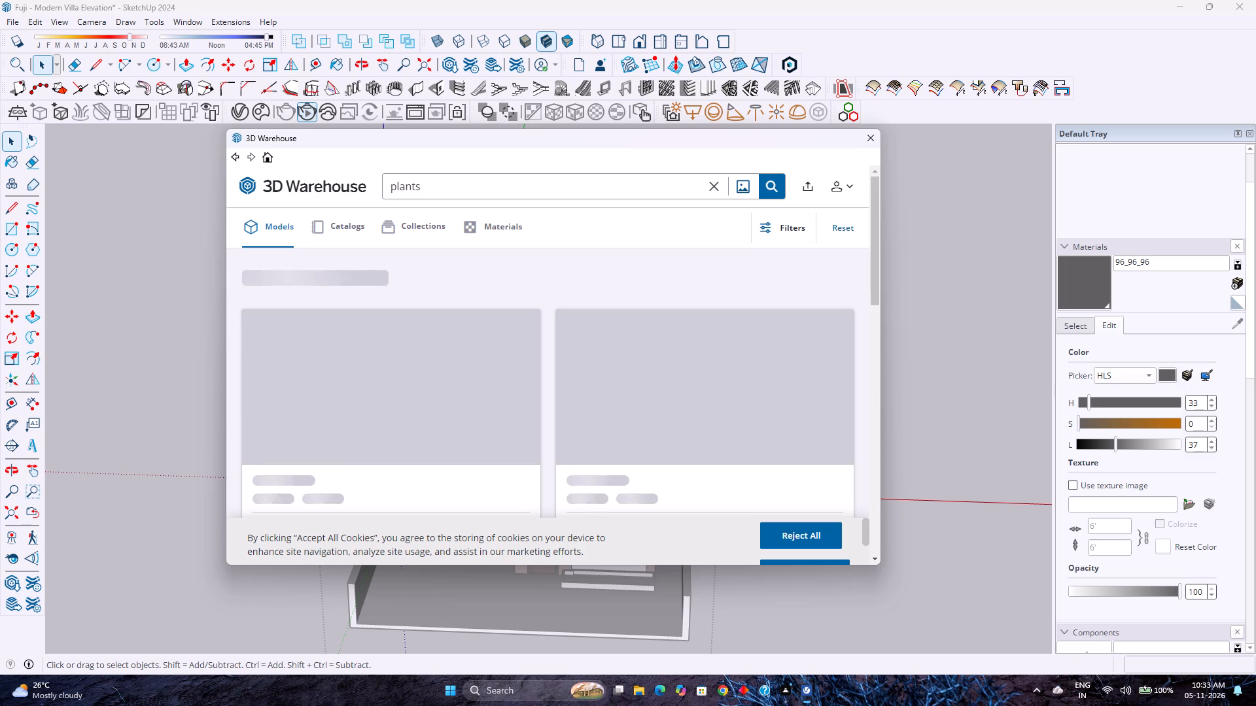
Browse the plant search results for a trailing plant that suits the balcony ledge.
scroll(582, 314, "down", 2)
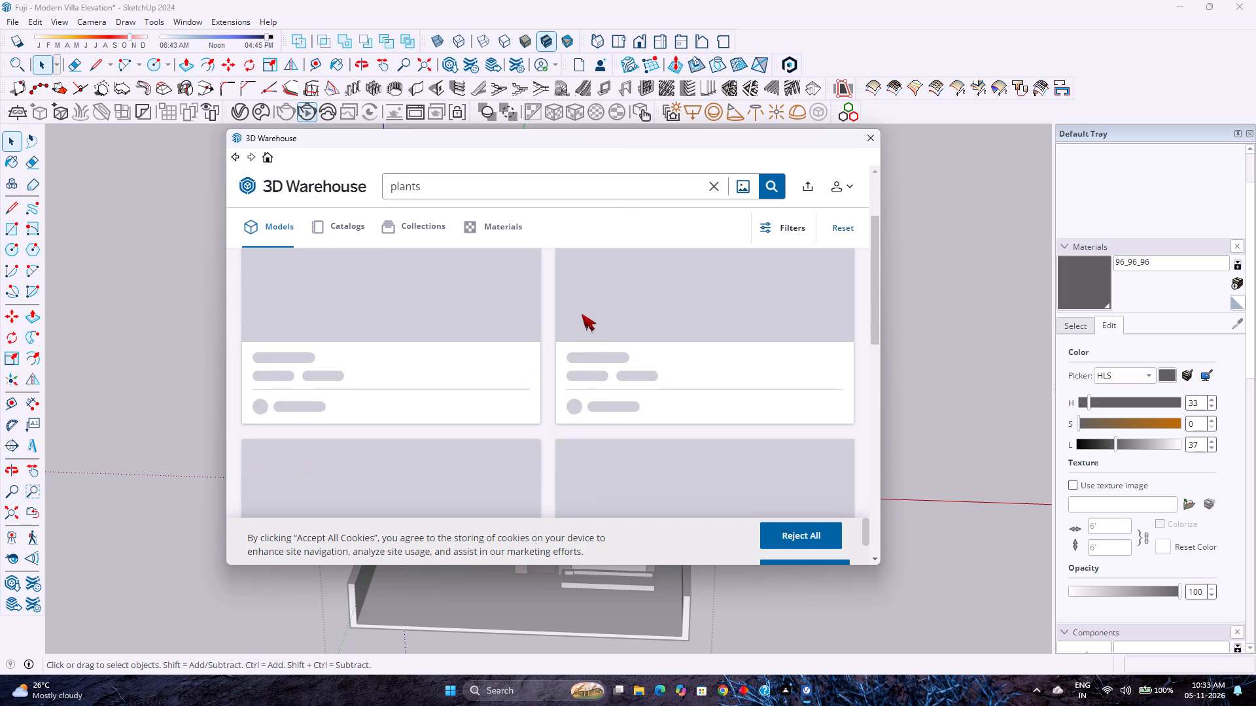
scroll(582, 314, "down", 1)
scroll(580, 310, "up", 4)
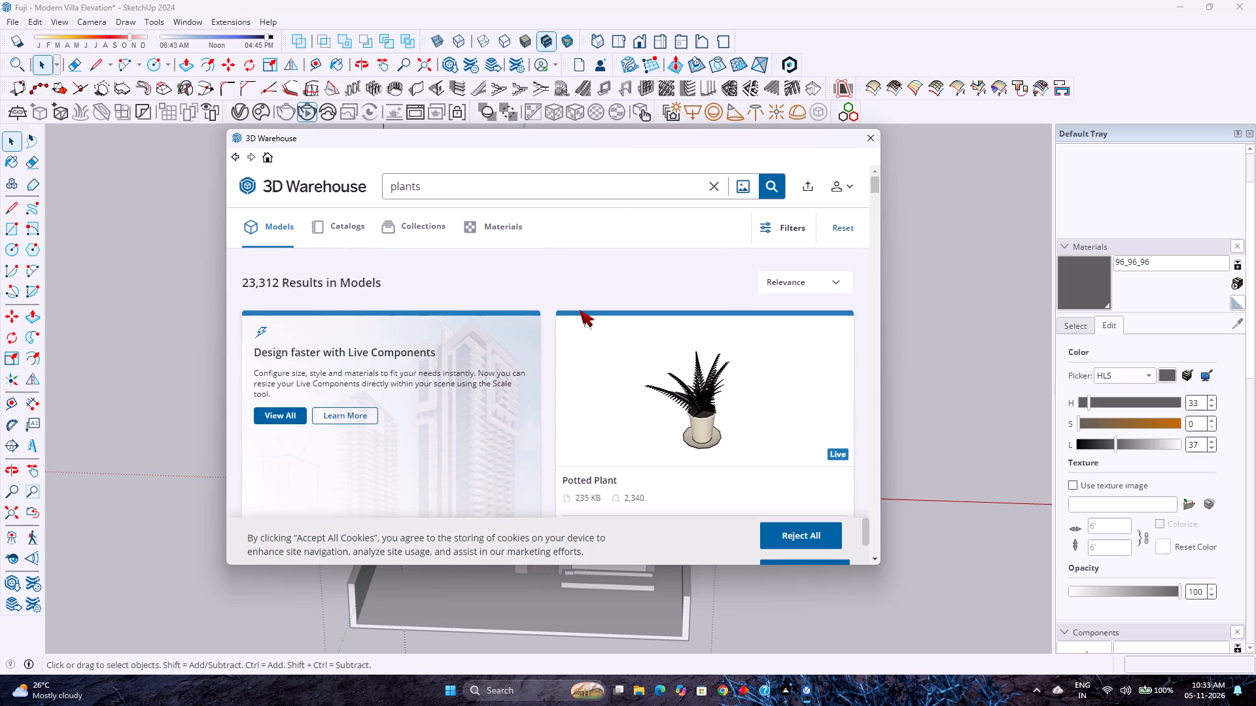
scroll(580, 310, "down", 12)
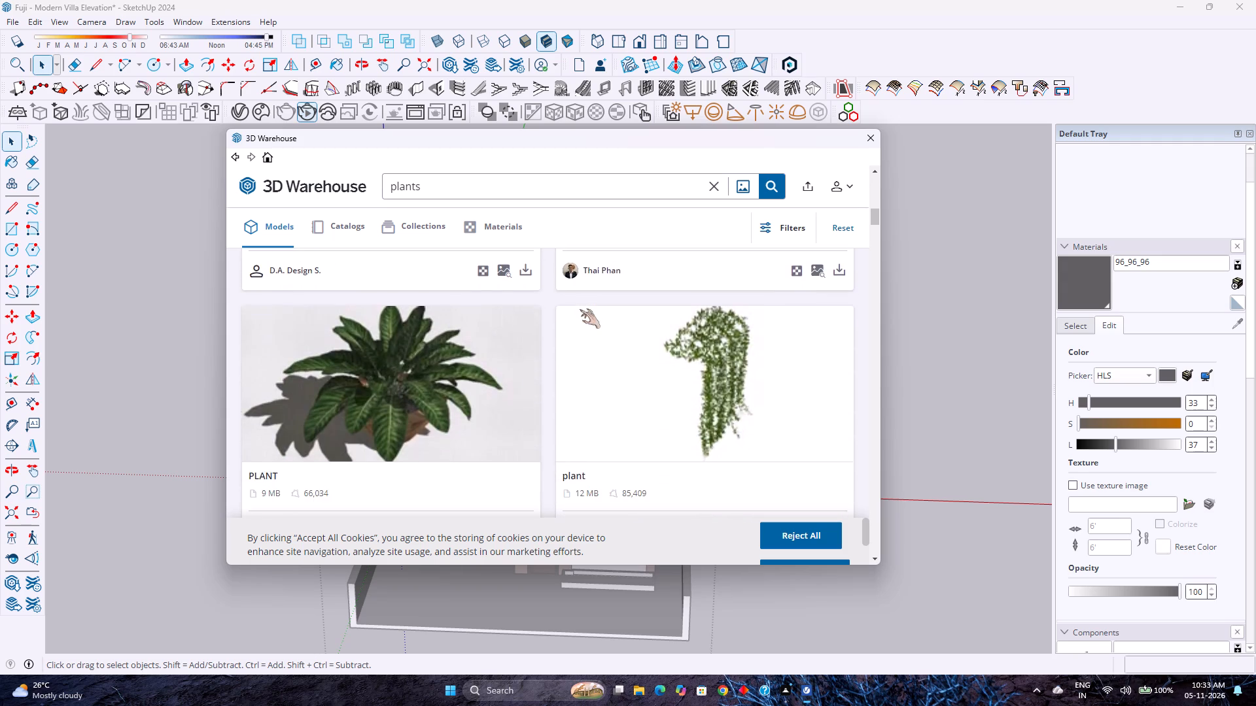
scroll(580, 309, "down", 3)
scroll(580, 309, "up", 1)
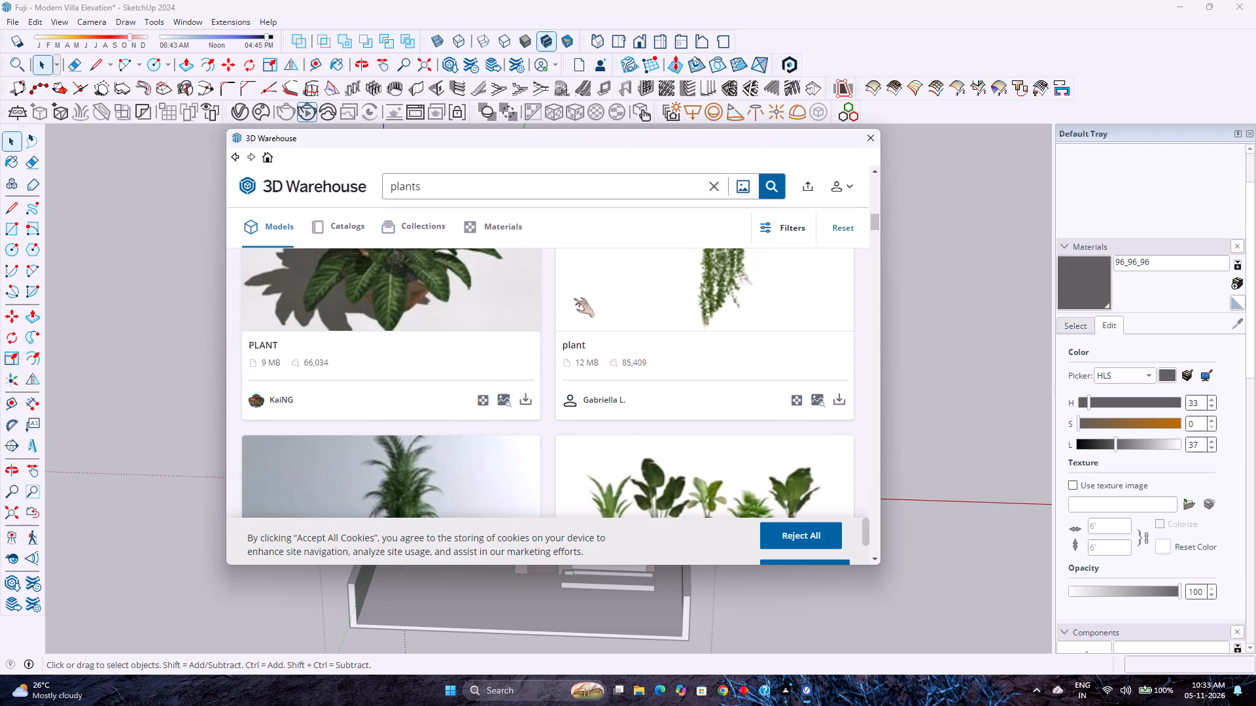
scroll(574, 298, "down", 1)
scroll(574, 298, "up", 3)
scroll(628, 350, "down", 1)
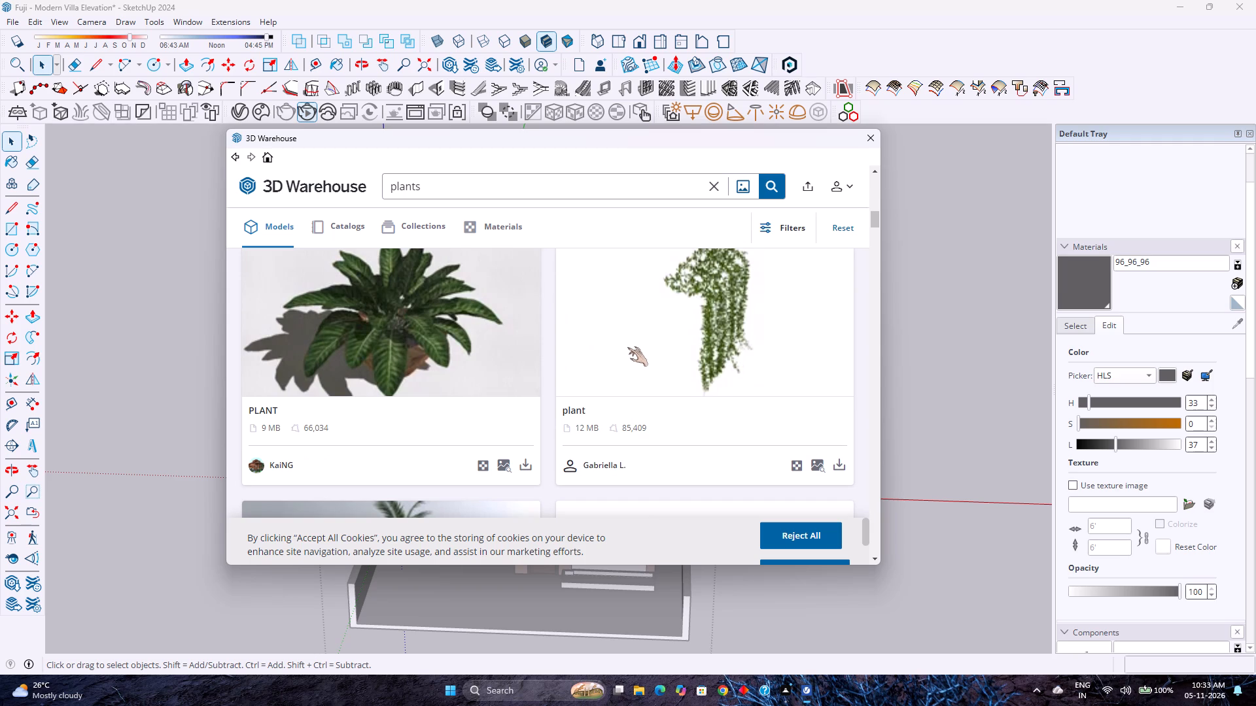
scroll(627, 347, "down", 3)
scroll(627, 347, "up", 3)
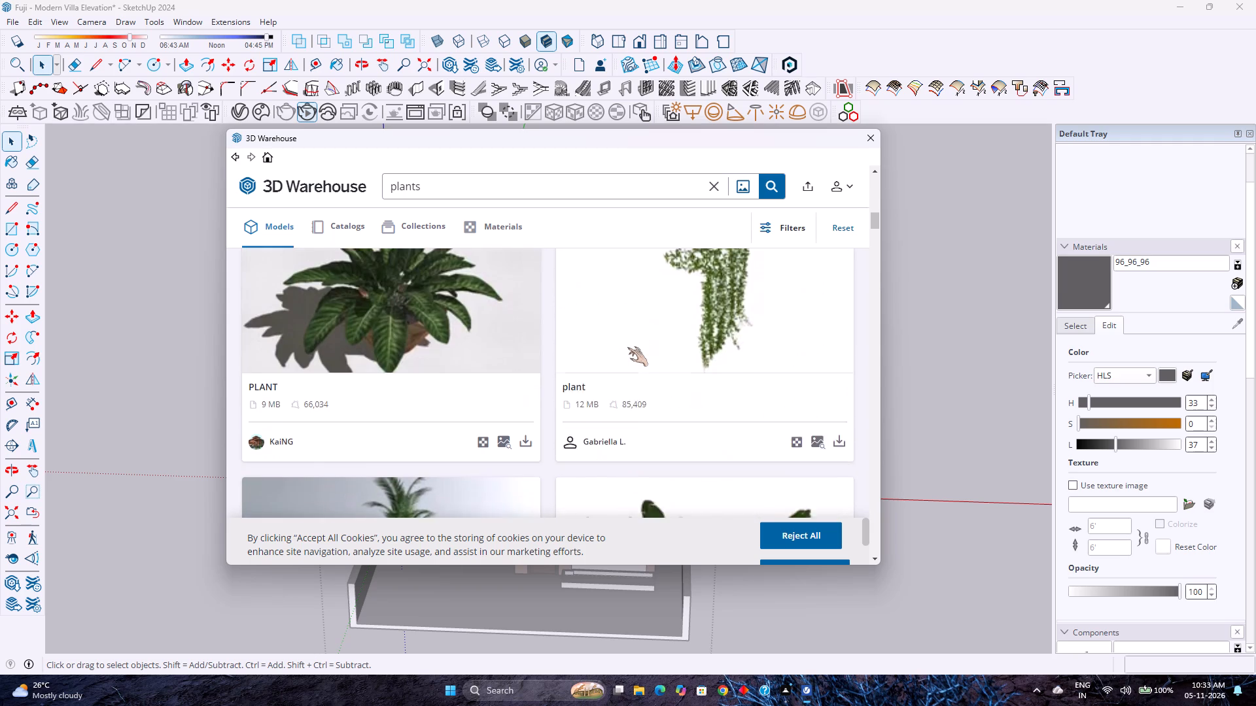
scroll(627, 347, "up", 1)
scroll(627, 347, "down", 5)
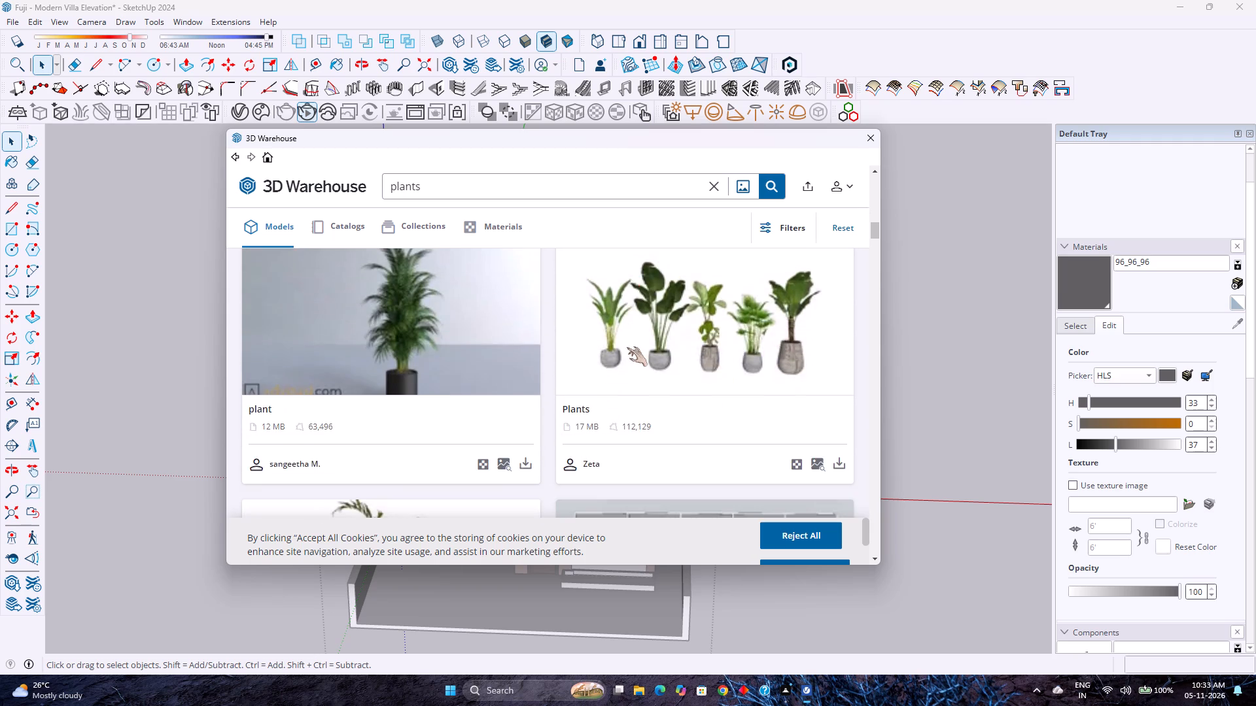
scroll(627, 347, "down", 8)
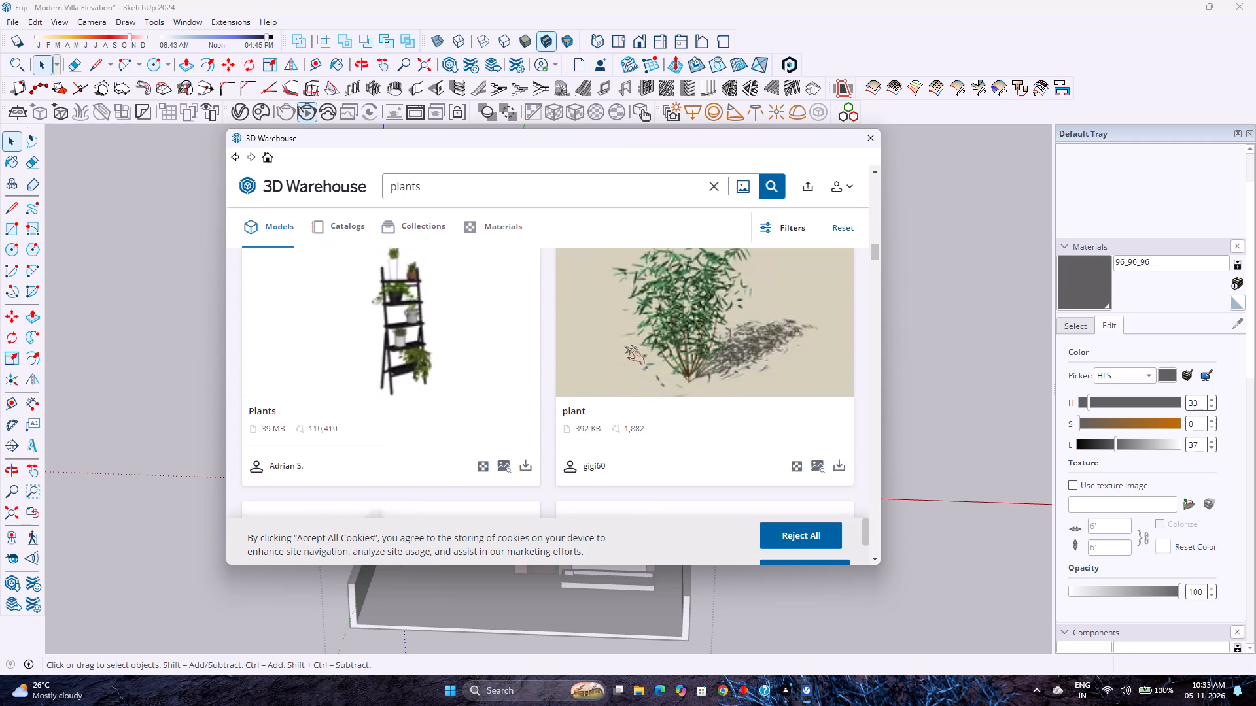
scroll(624, 346, "down", 2)
scroll(621, 344, "up", 4)
scroll(621, 344, "down", 5)
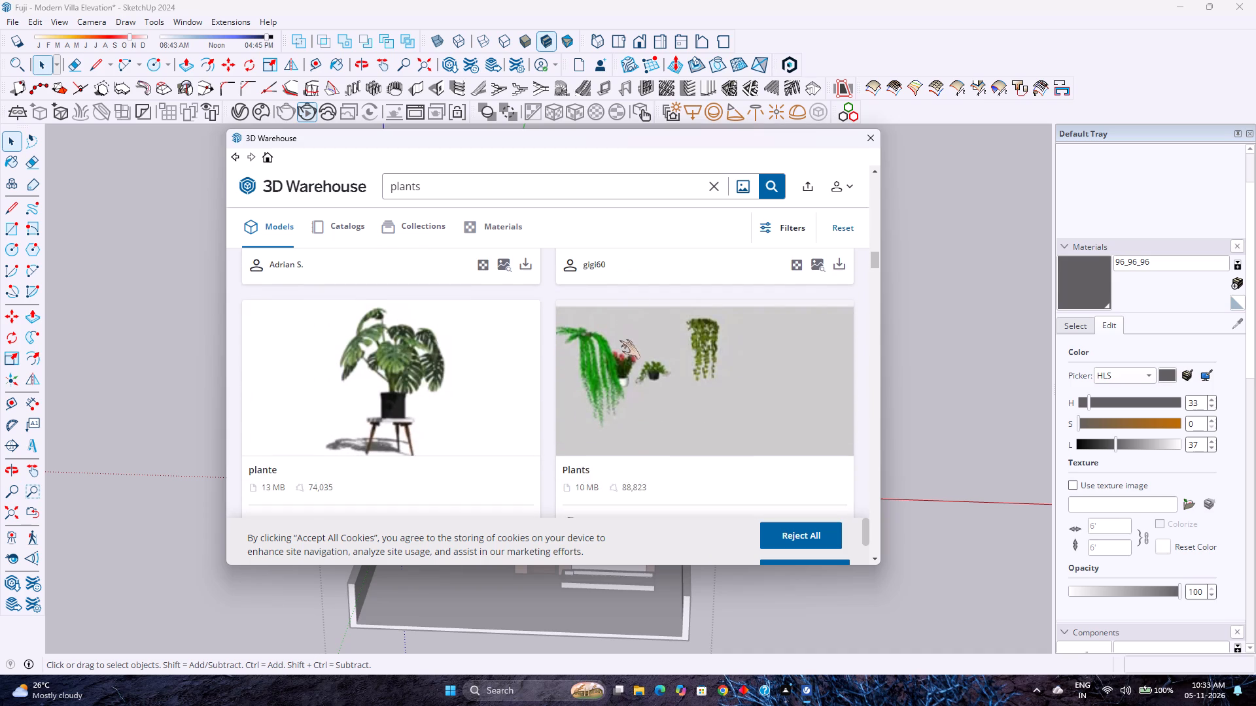
scroll(619, 340, "down", 6)
scroll(619, 340, "up", 3)
scroll(619, 340, "down", 4)
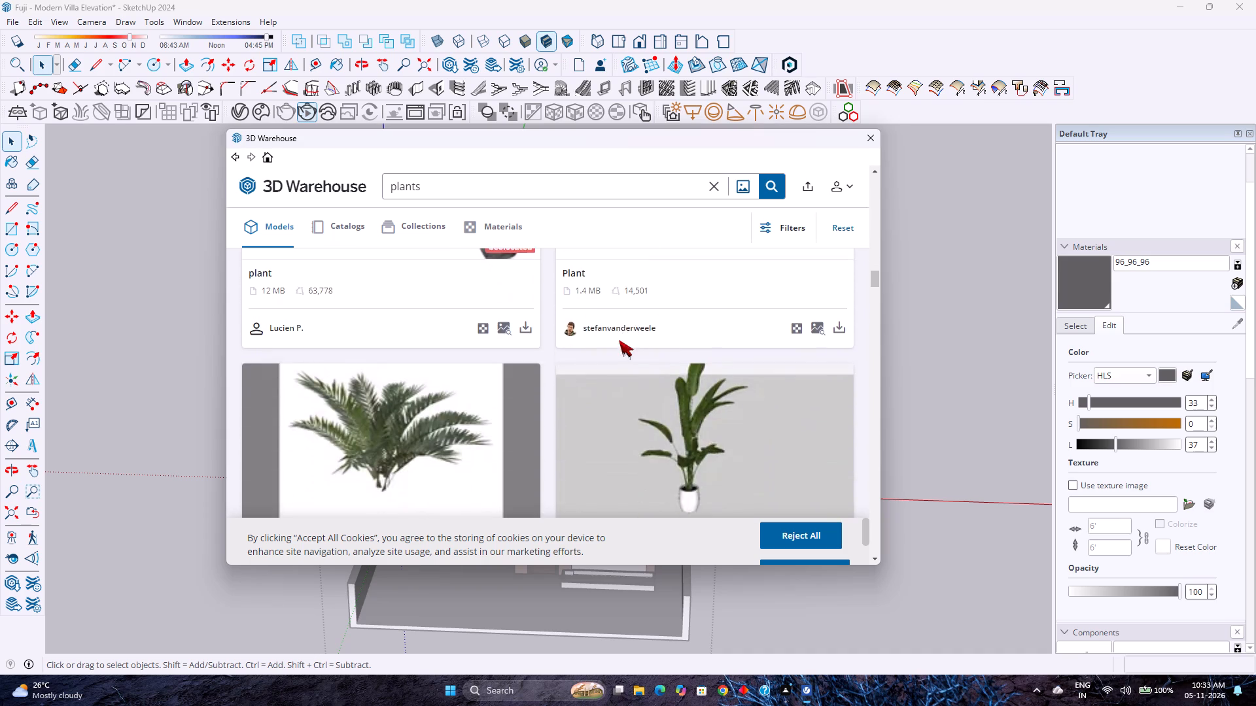
scroll(619, 340, "down", 12)
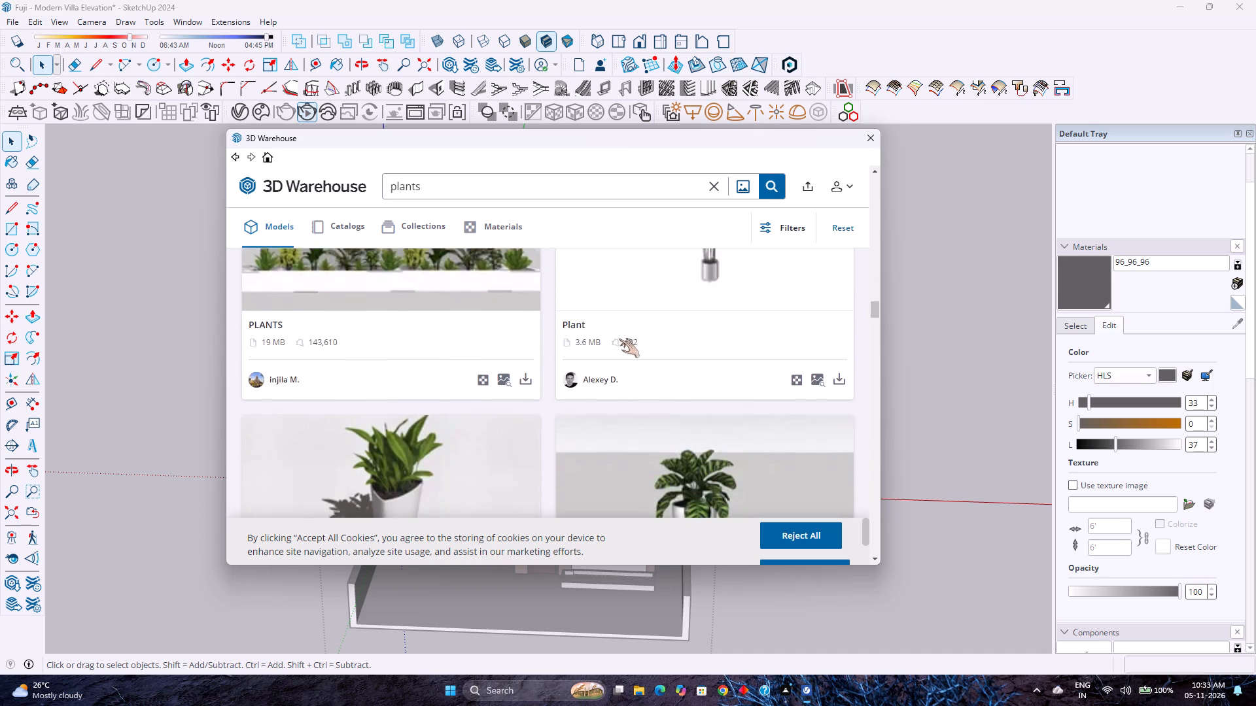
scroll(619, 339, "down", 5)
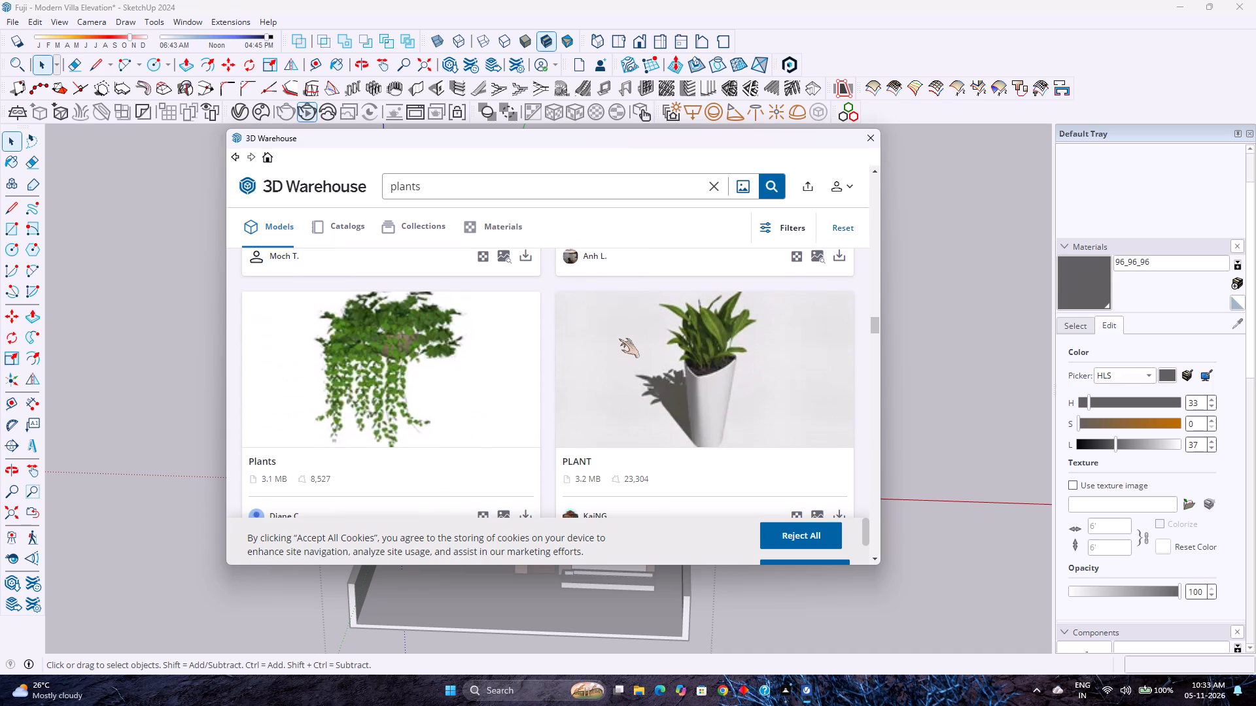
Load the 3.1 MB trailing ivy model "Plants" and place it on the front ledge of the upper balcony near its curved corner.
scroll(619, 339, "down", 2)
left_click(529, 385)
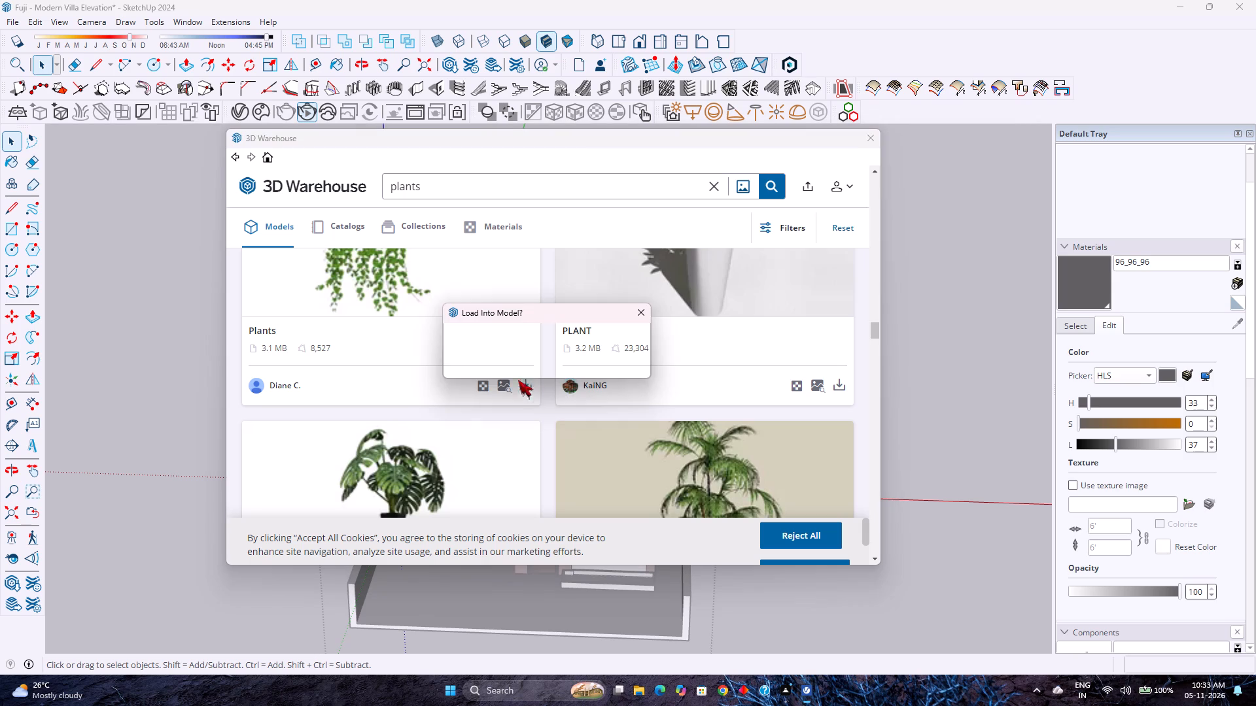
left_click(490, 363)
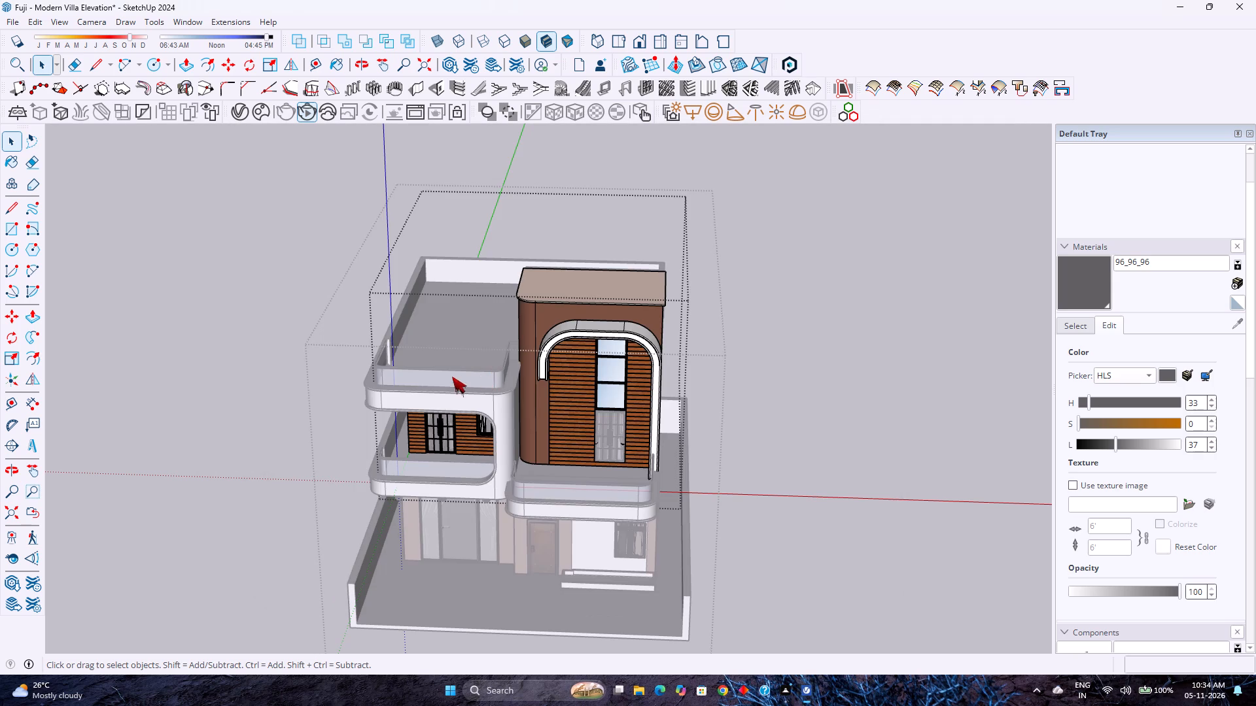
left_click(733, 380)
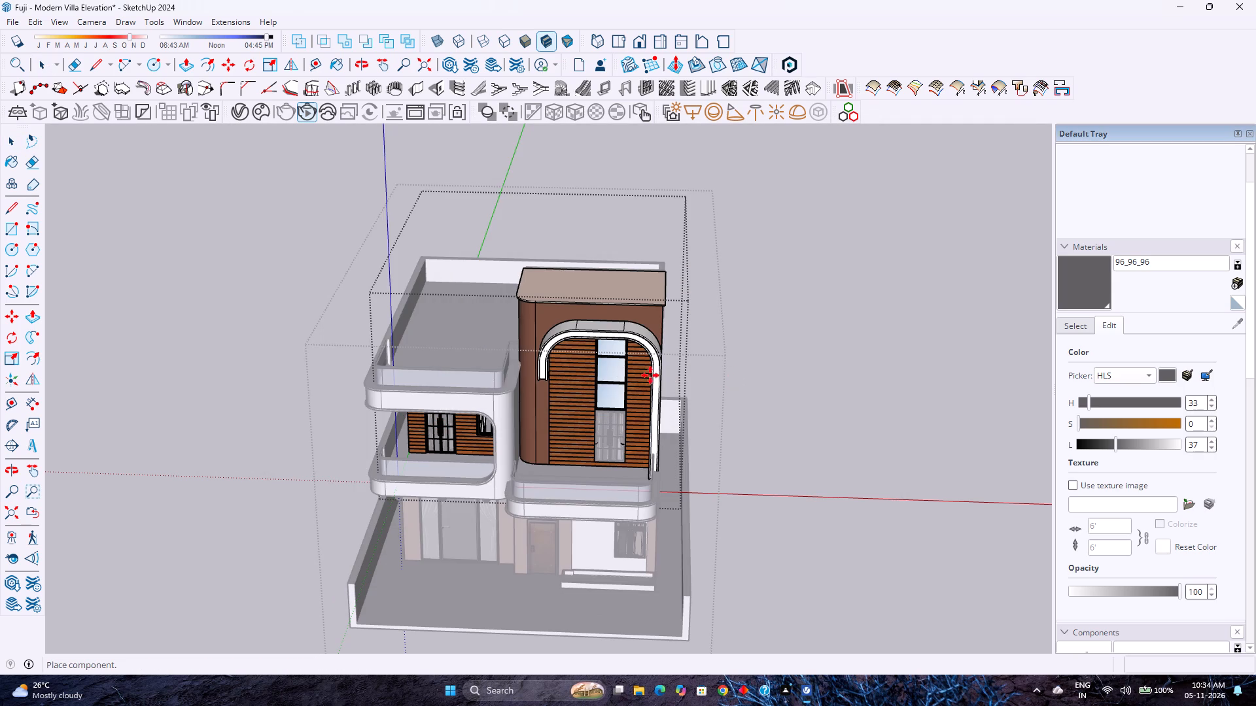
scroll(411, 389, "up", 15)
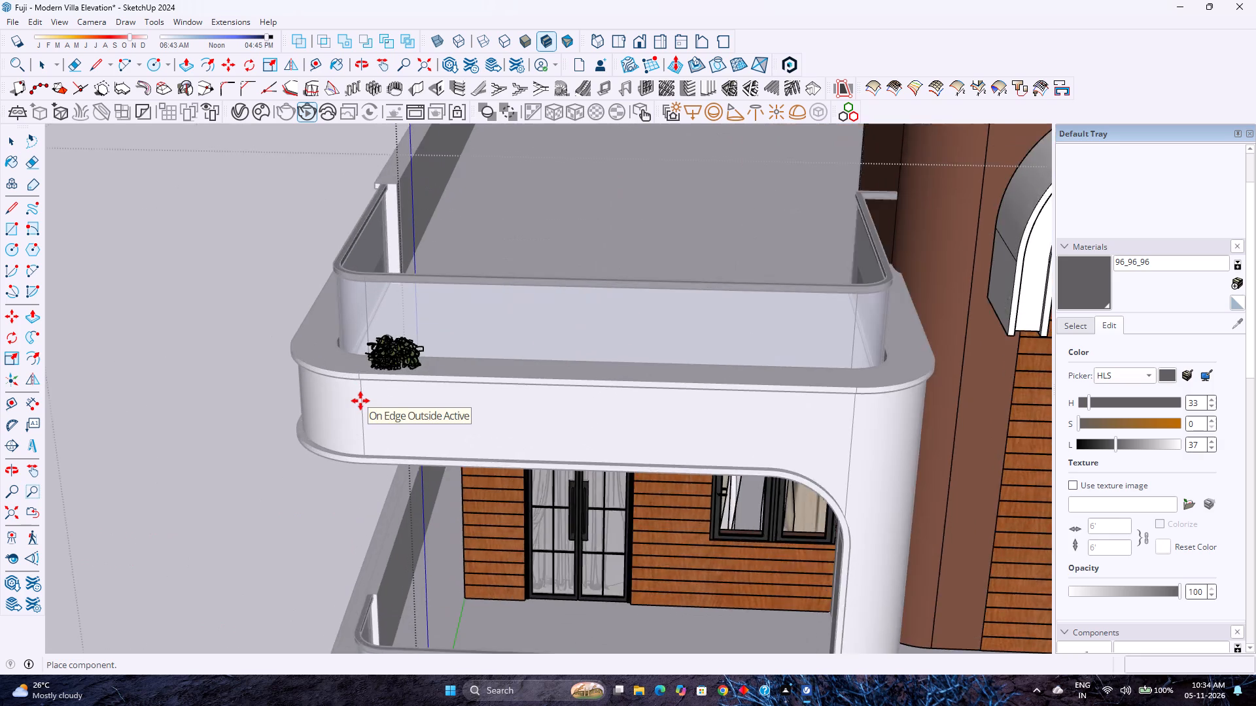
scroll(360, 401, "up", 4)
left_click(391, 360)
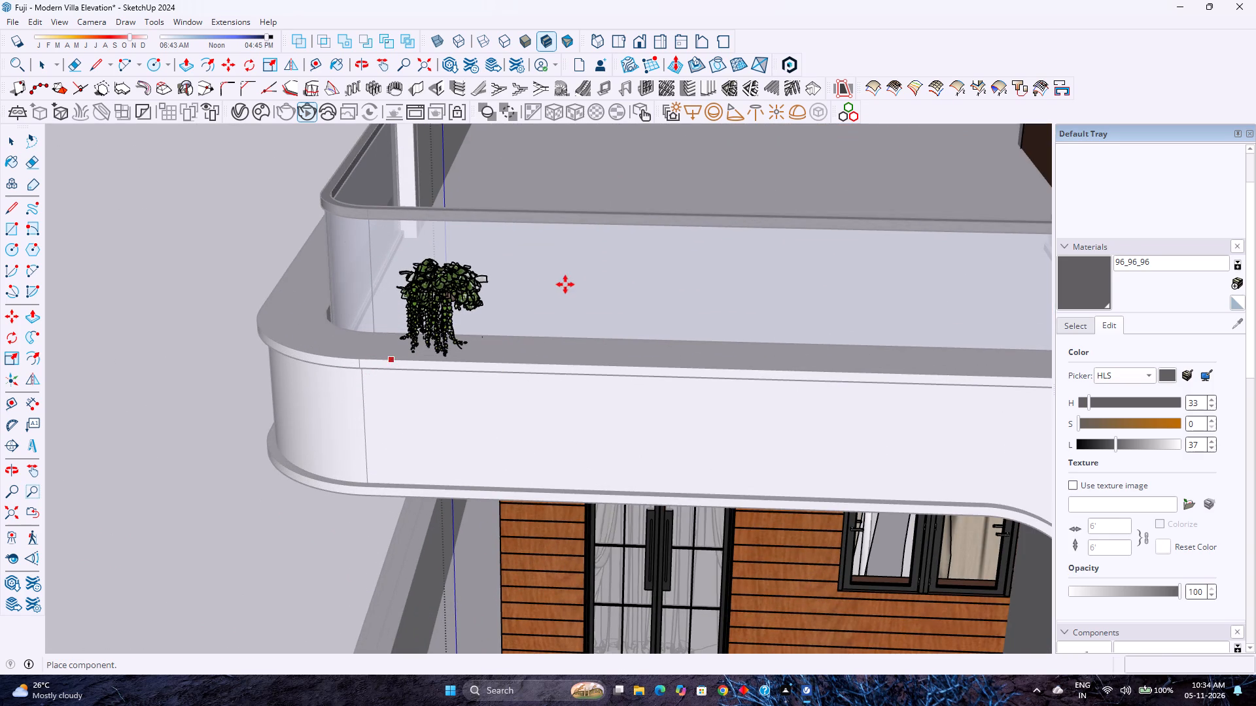
Lower the ivy plant vertically by about 9 3/8" so its bowl rests on the balcony ledge.
scroll(503, 296, "up", 5)
middle_click_drag(498, 316, 292, 350)
middle_click(292, 350)
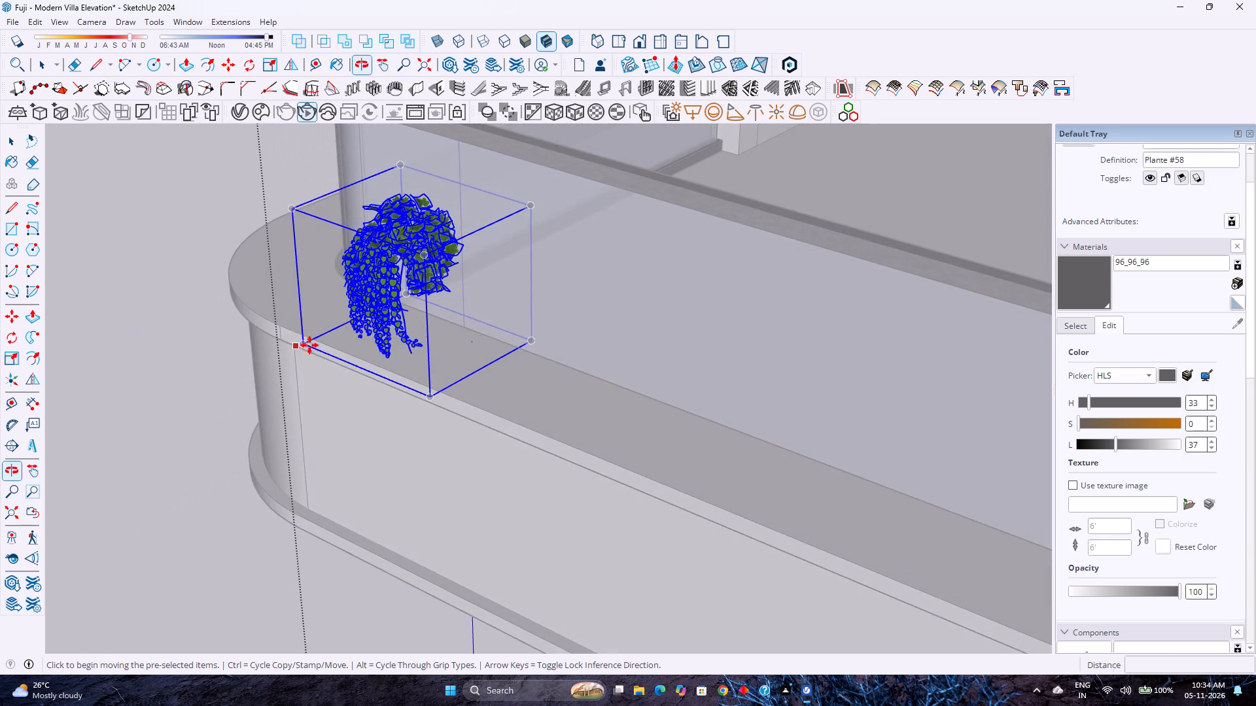
scroll(466, 328, "up", 5)
middle_click_drag(474, 328, 341, 280)
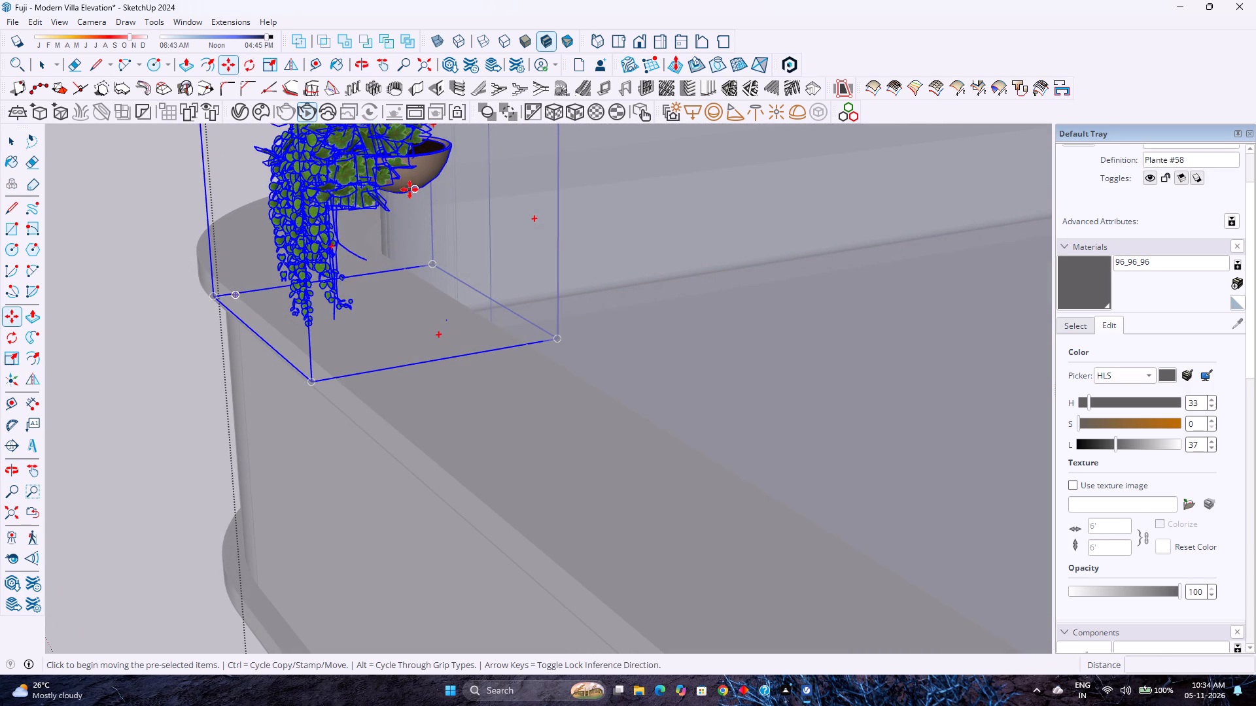
left_click(405, 193)
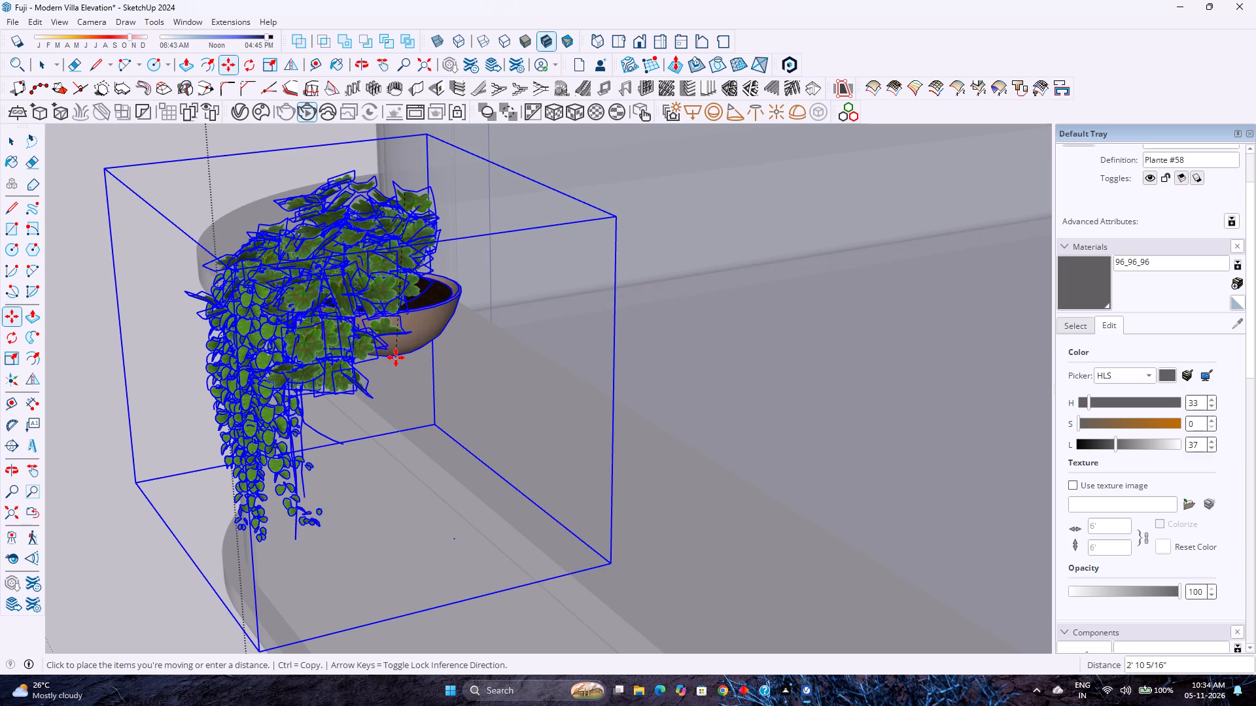
scroll(394, 355, "up", 3)
middle_click_drag(380, 337, 374, 326)
middle_click_drag(372, 324, 357, 291)
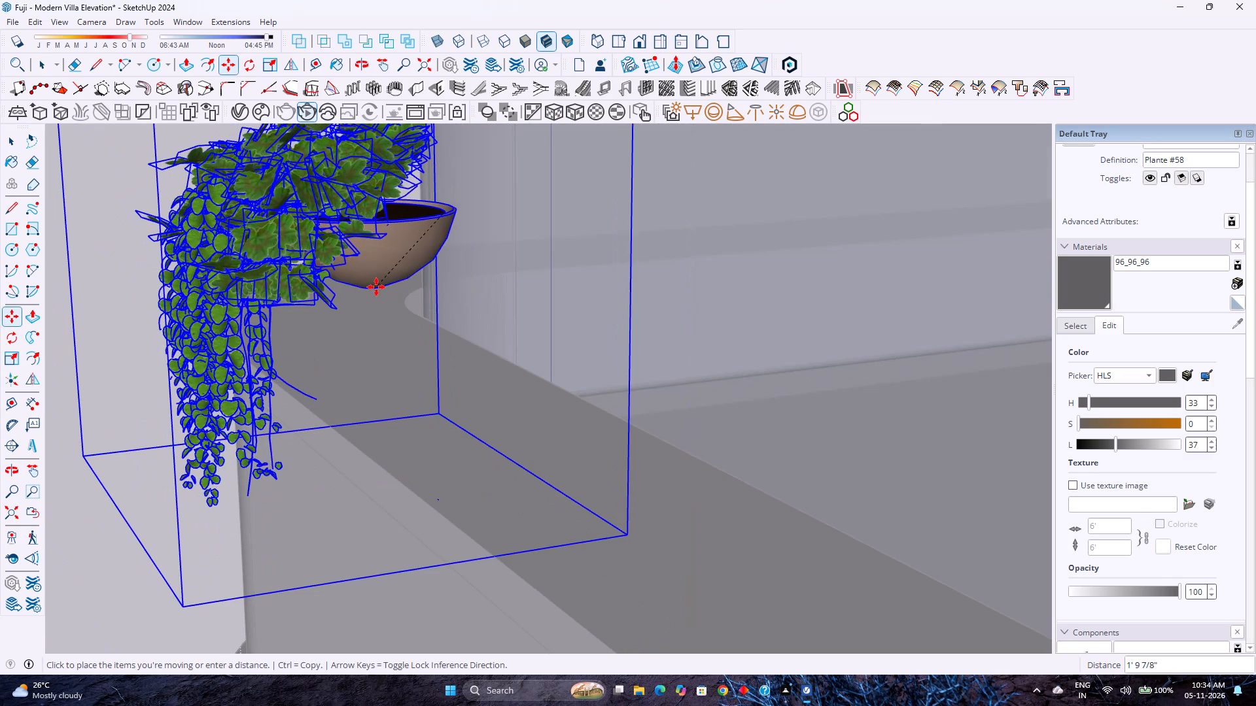
key("Up")
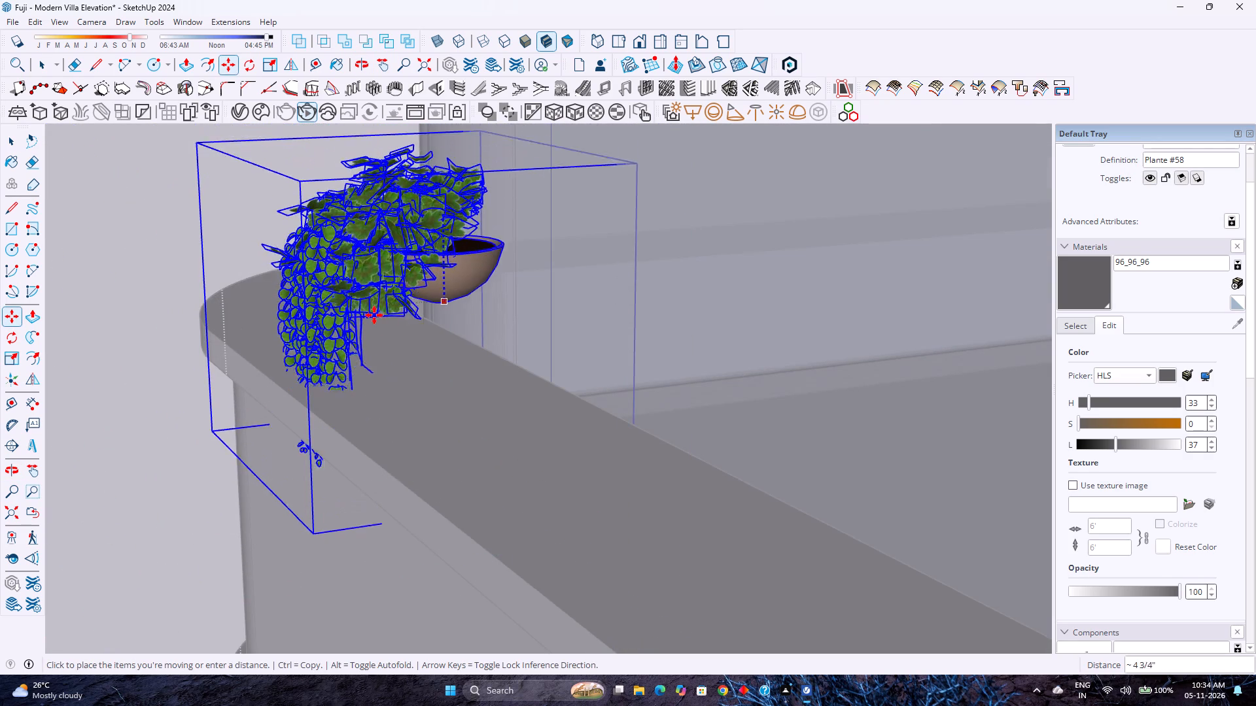
left_click(459, 384)
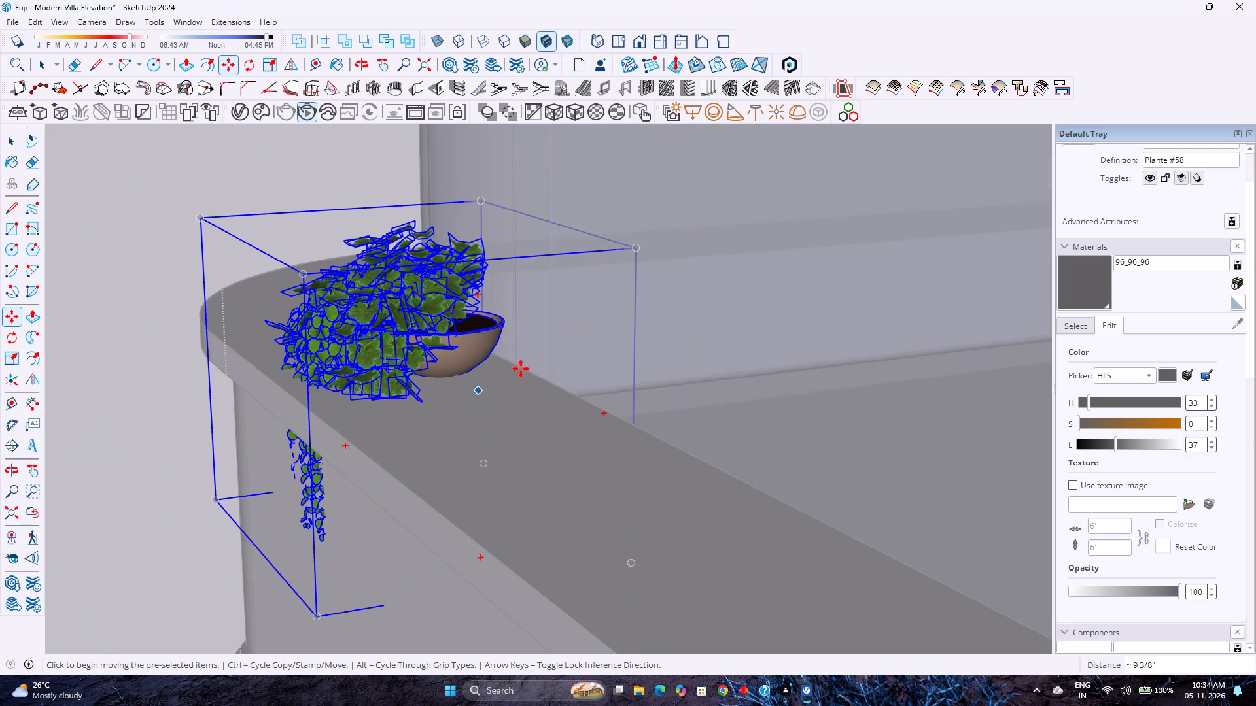
Move the ivy plant about 5" outward along the green axis so its vines hang over the ledge's front edge.
left_click(639, 250)
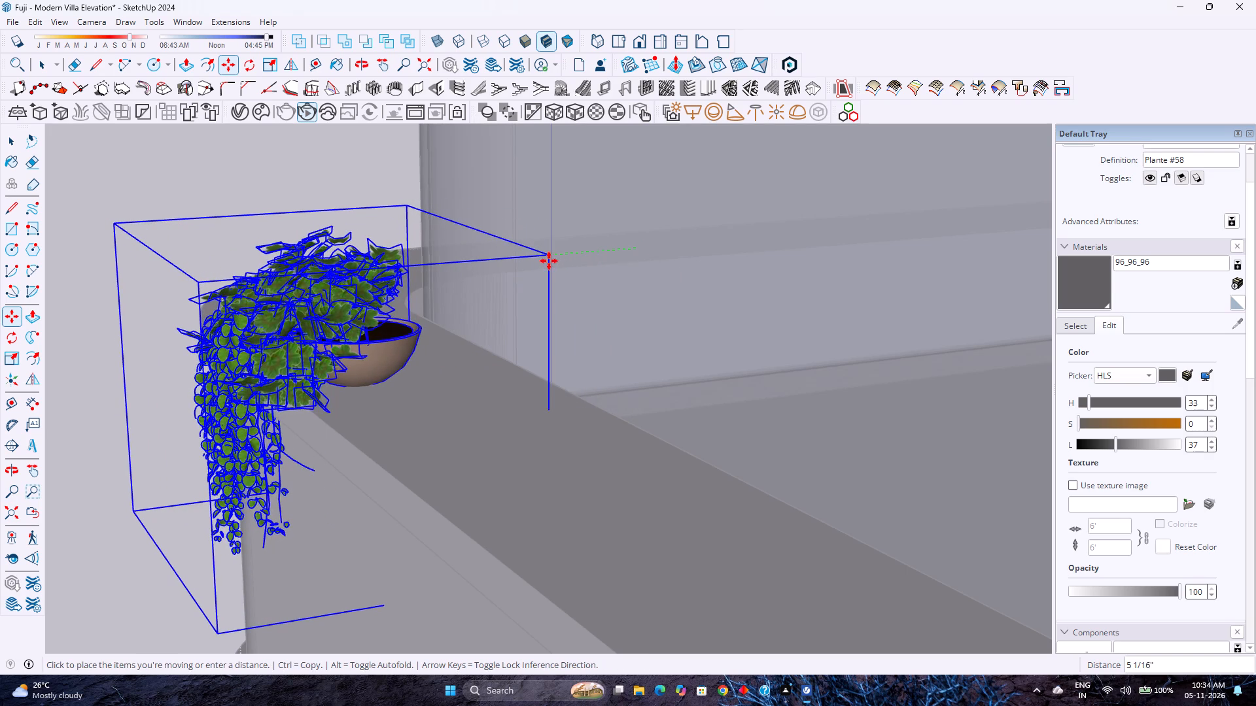
left_click(555, 259)
scroll(246, 458, "down", 2)
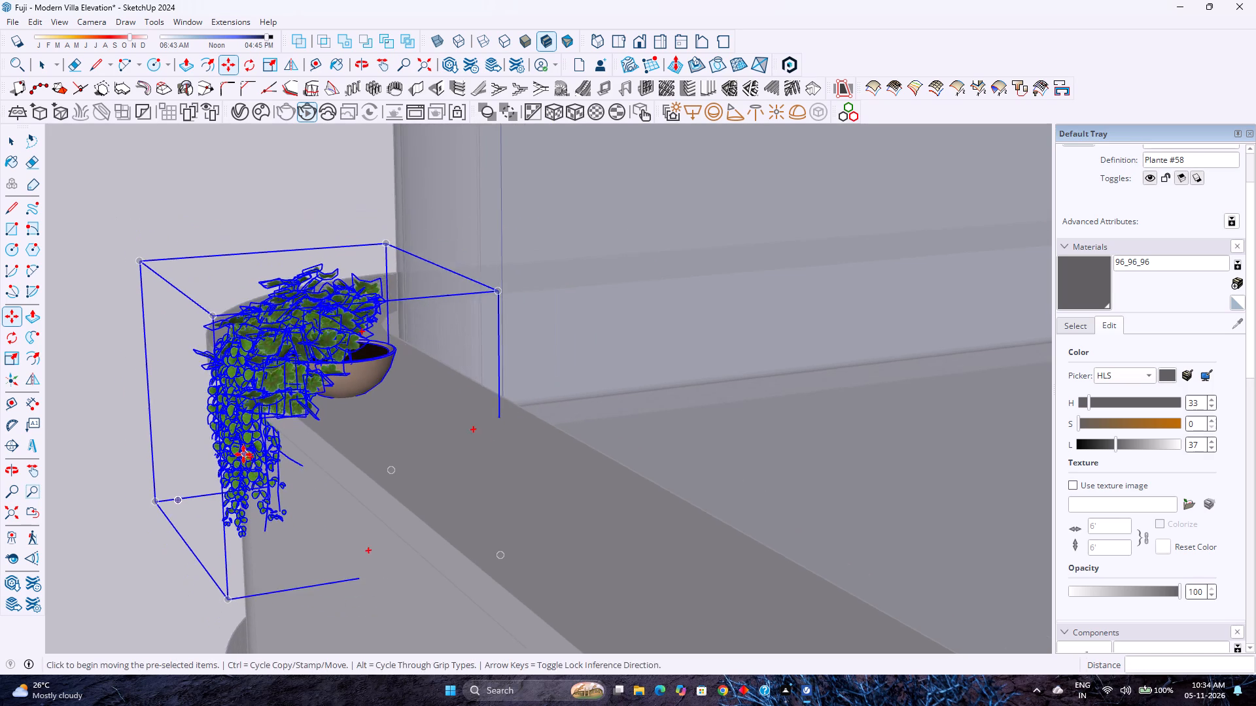
middle_click_drag(243, 454, 580, 433)
scroll(429, 435, "down", 4)
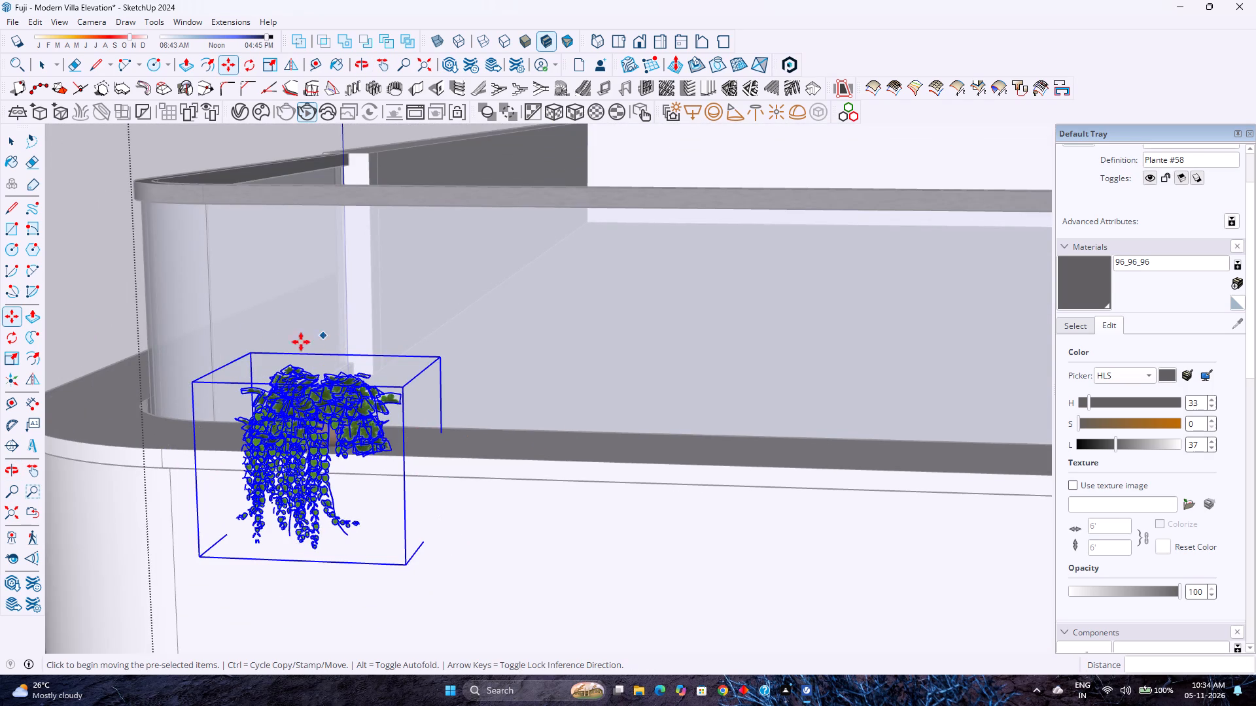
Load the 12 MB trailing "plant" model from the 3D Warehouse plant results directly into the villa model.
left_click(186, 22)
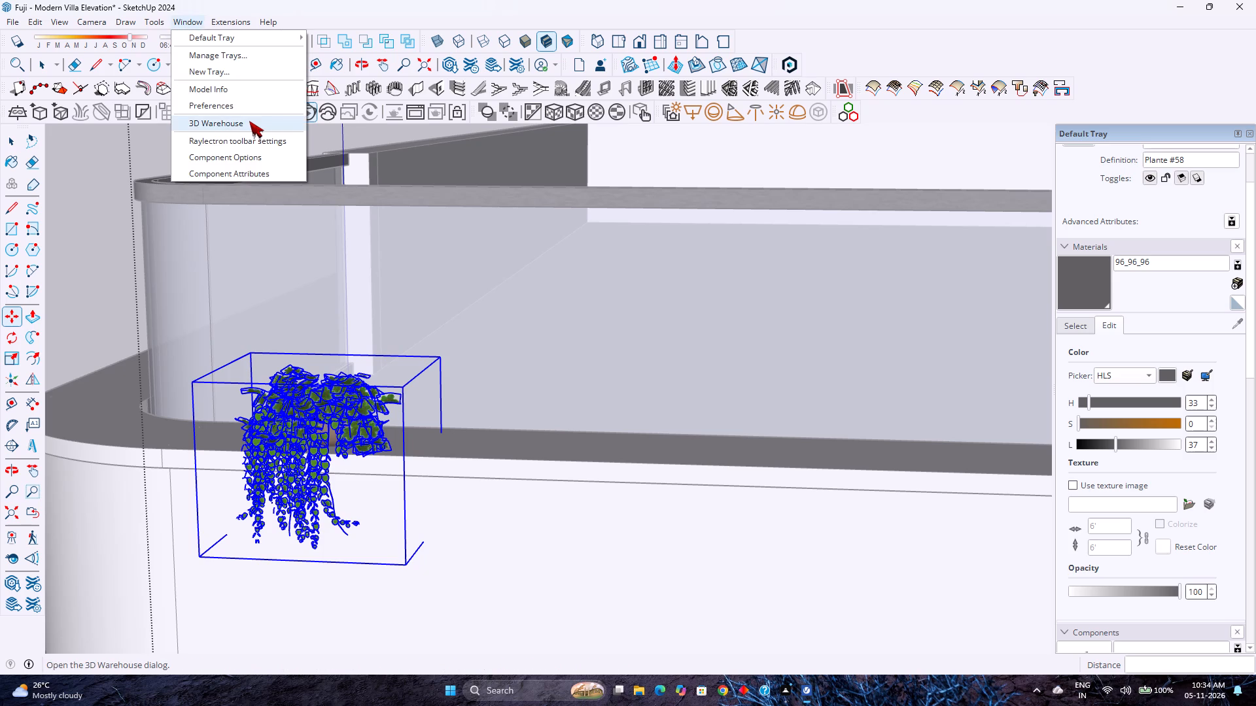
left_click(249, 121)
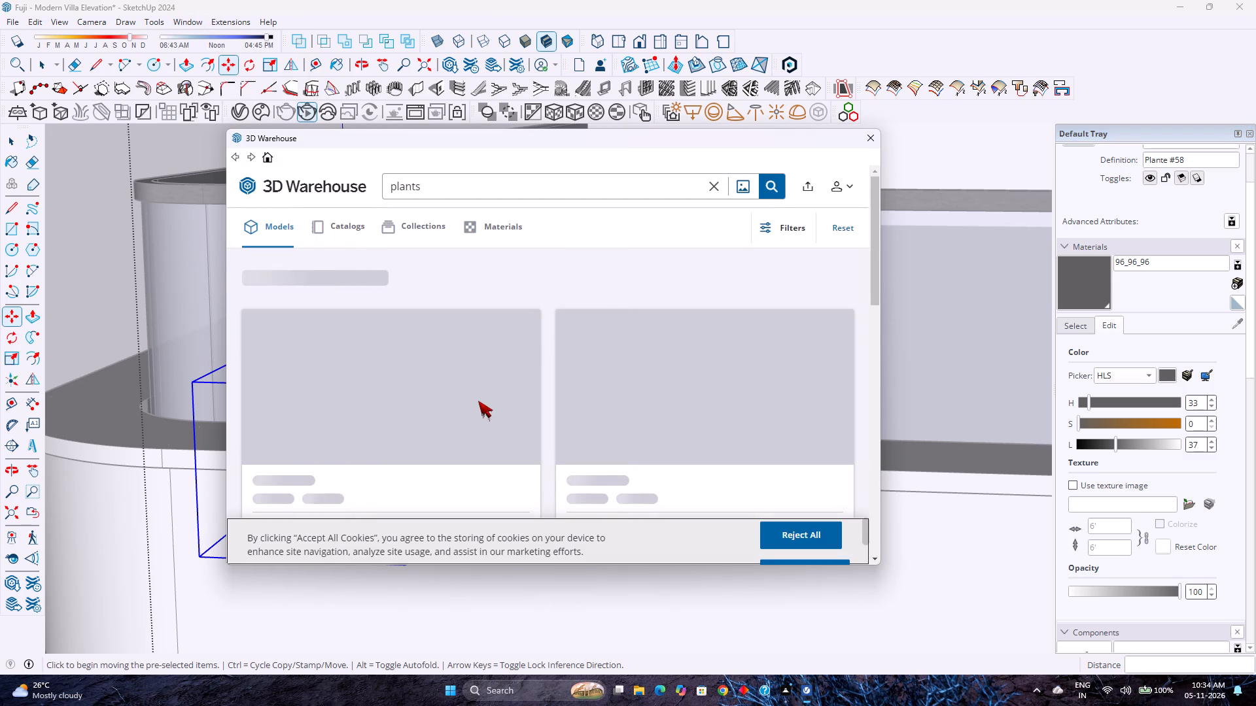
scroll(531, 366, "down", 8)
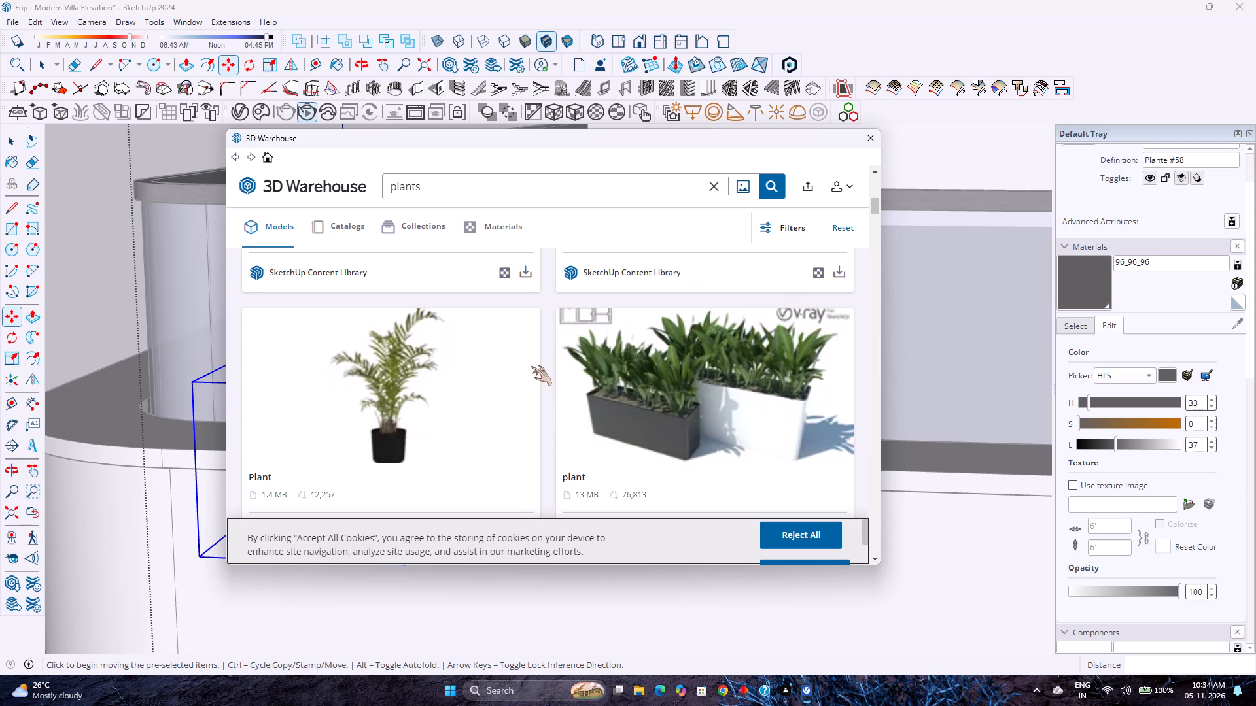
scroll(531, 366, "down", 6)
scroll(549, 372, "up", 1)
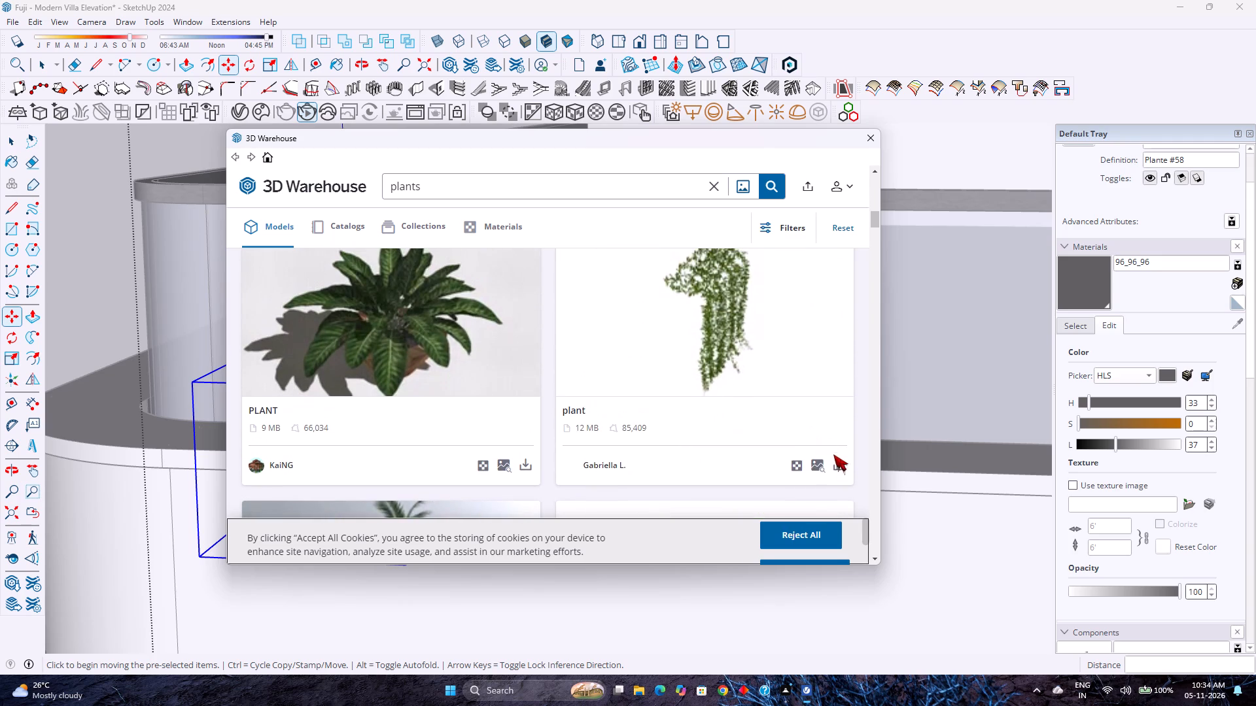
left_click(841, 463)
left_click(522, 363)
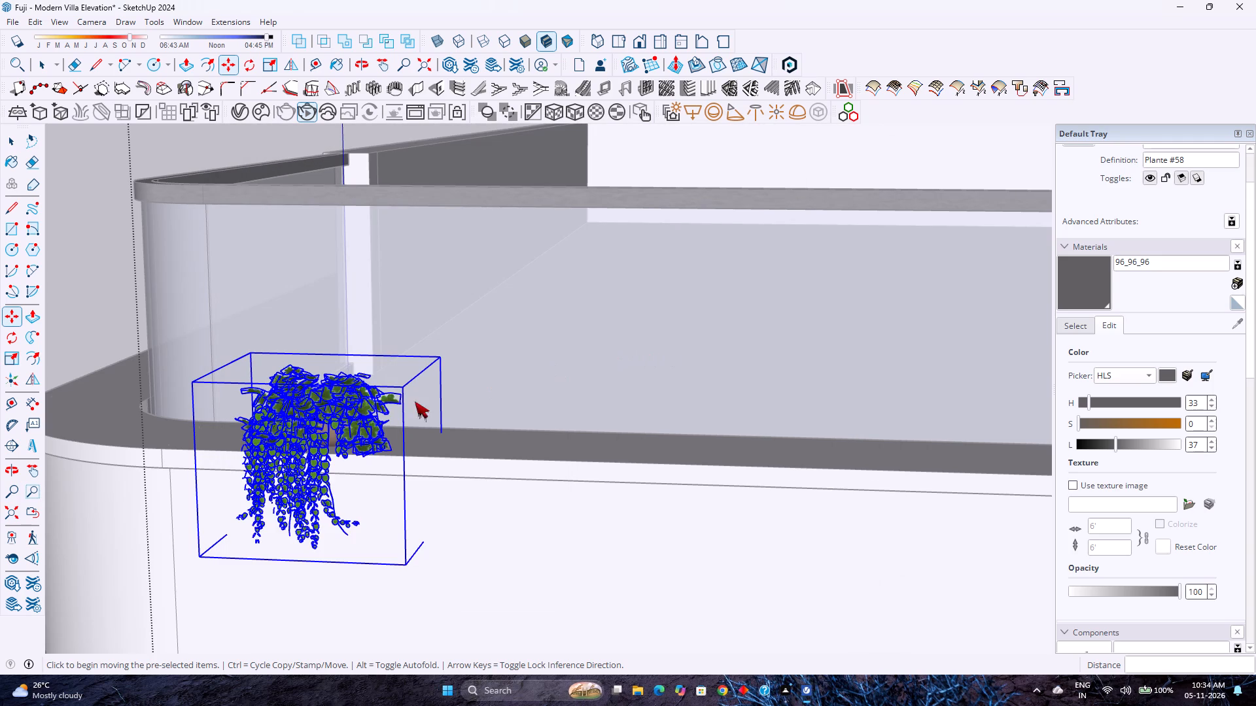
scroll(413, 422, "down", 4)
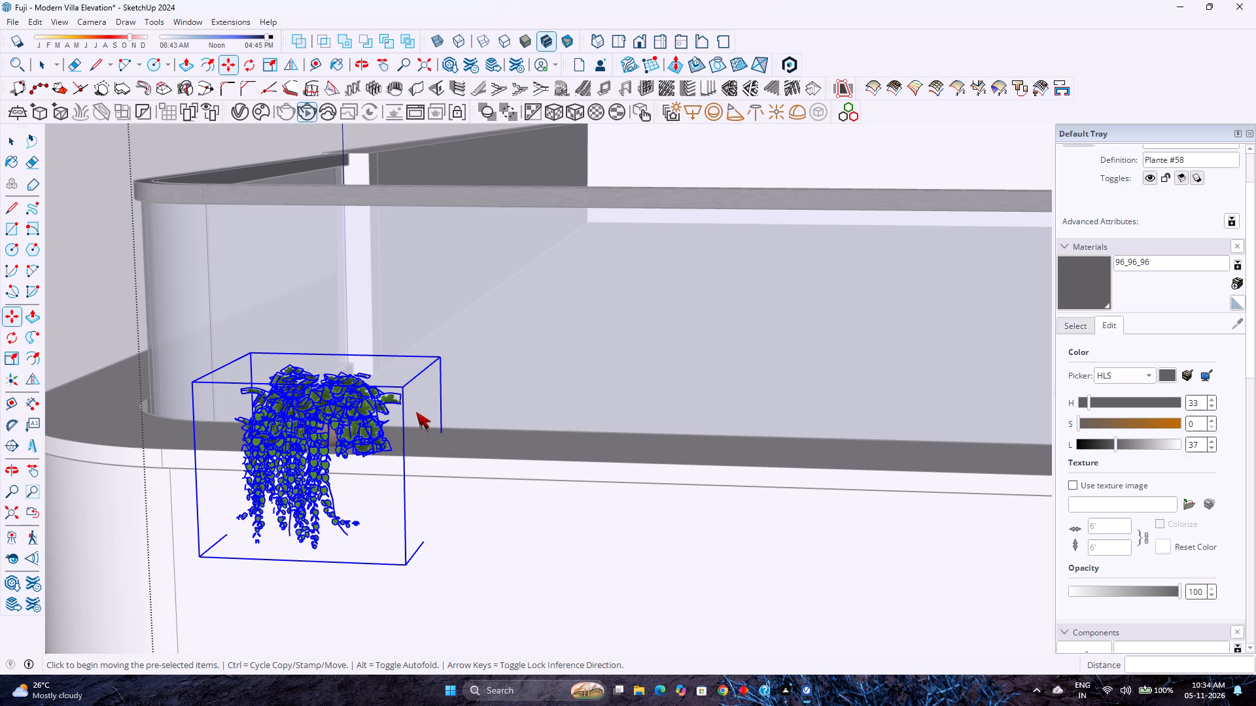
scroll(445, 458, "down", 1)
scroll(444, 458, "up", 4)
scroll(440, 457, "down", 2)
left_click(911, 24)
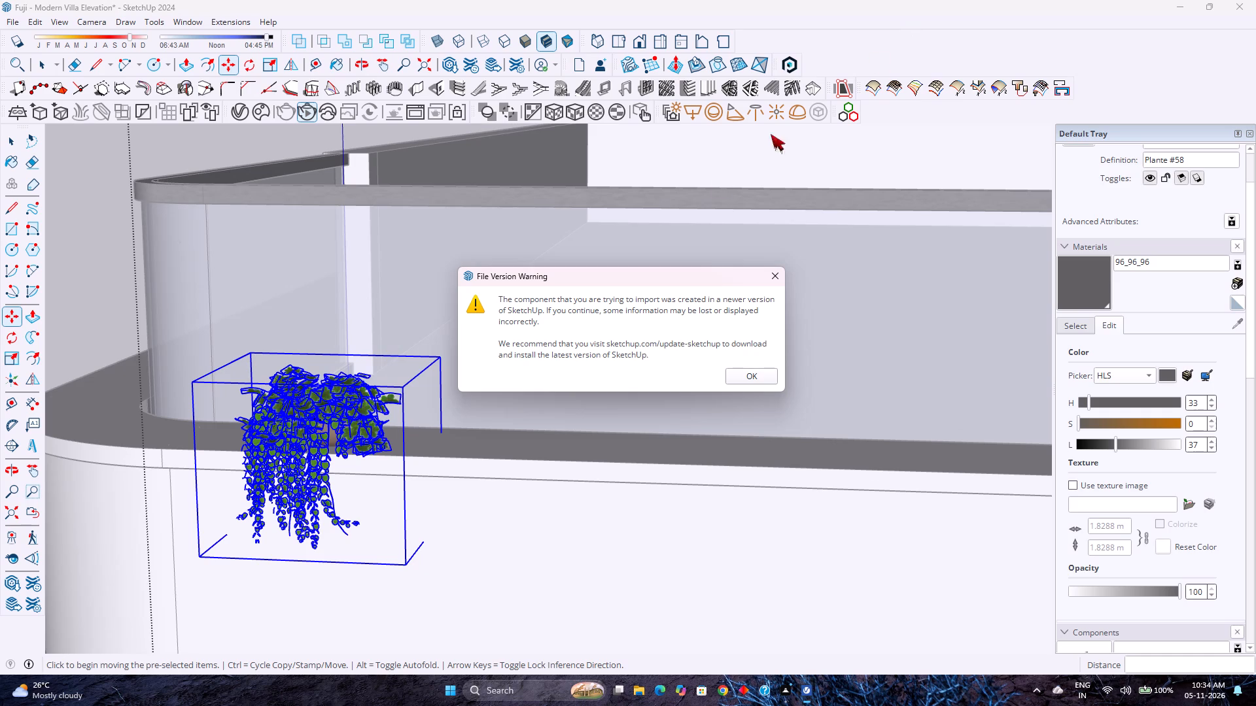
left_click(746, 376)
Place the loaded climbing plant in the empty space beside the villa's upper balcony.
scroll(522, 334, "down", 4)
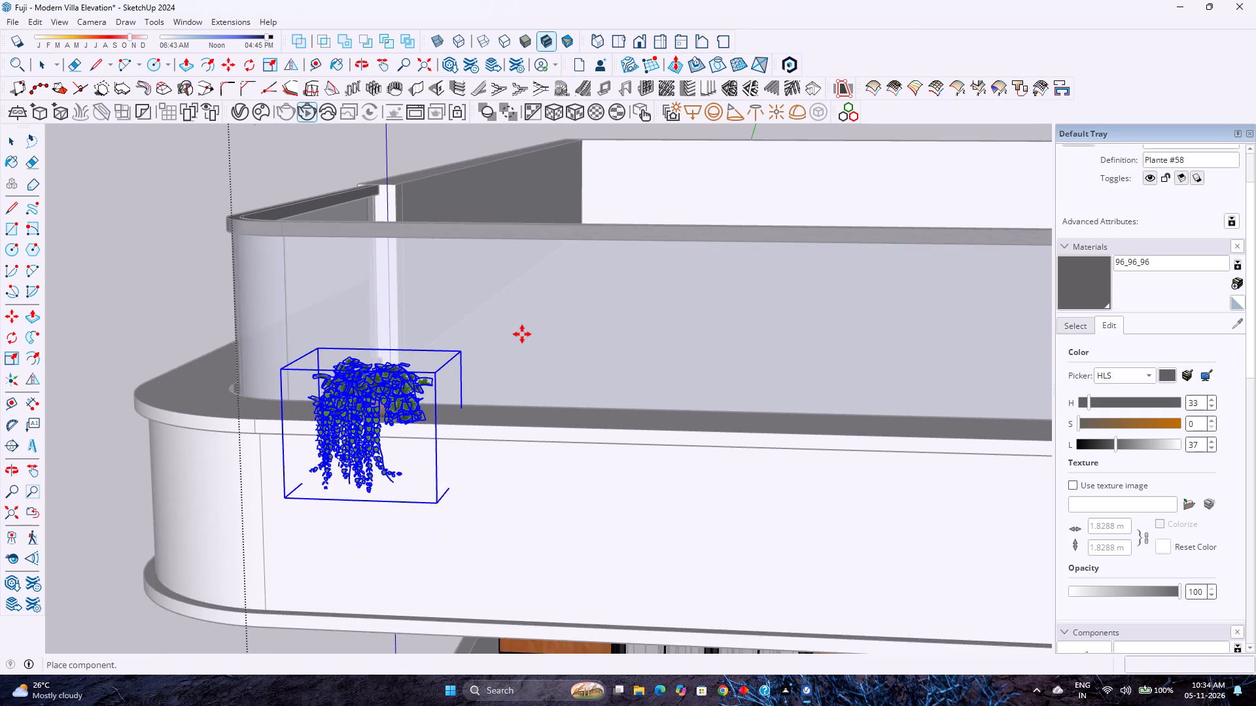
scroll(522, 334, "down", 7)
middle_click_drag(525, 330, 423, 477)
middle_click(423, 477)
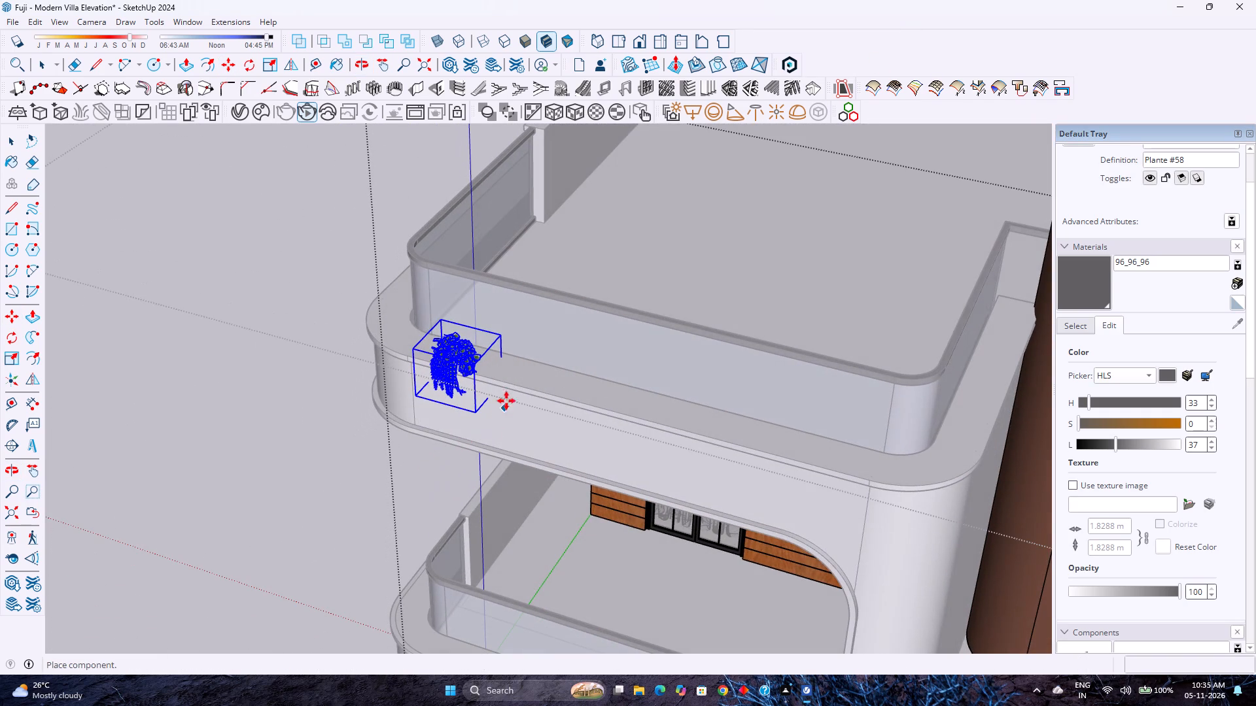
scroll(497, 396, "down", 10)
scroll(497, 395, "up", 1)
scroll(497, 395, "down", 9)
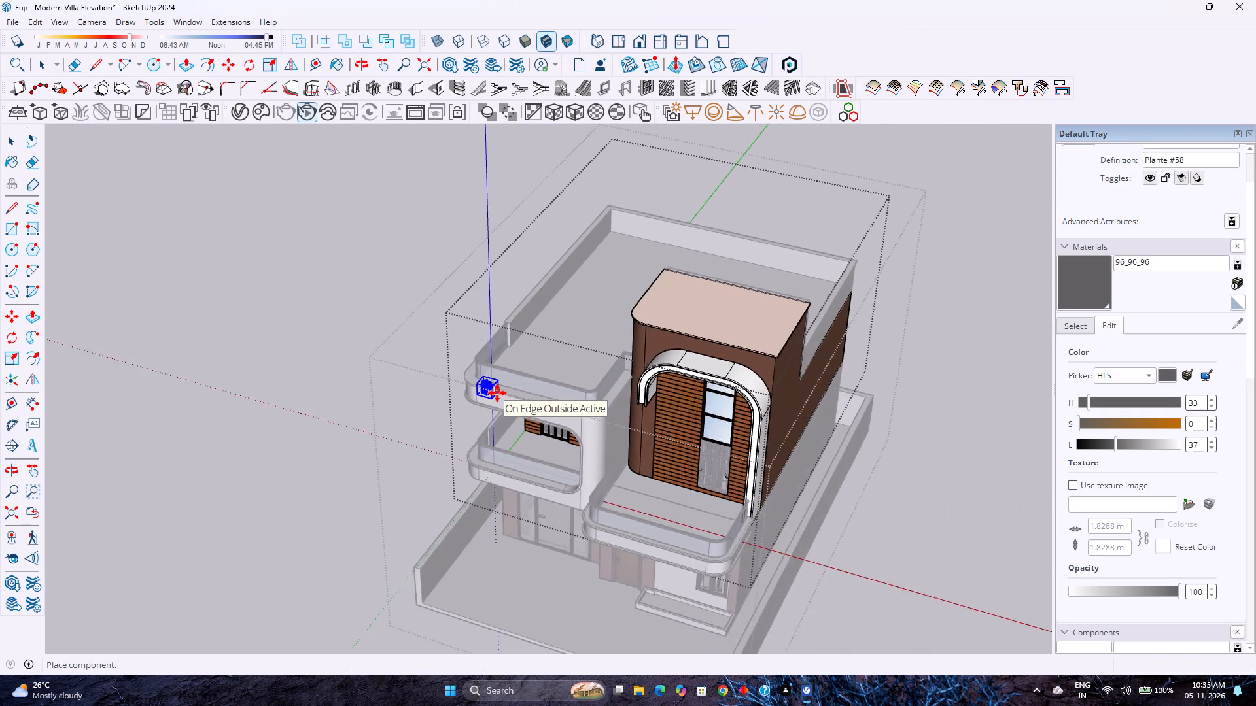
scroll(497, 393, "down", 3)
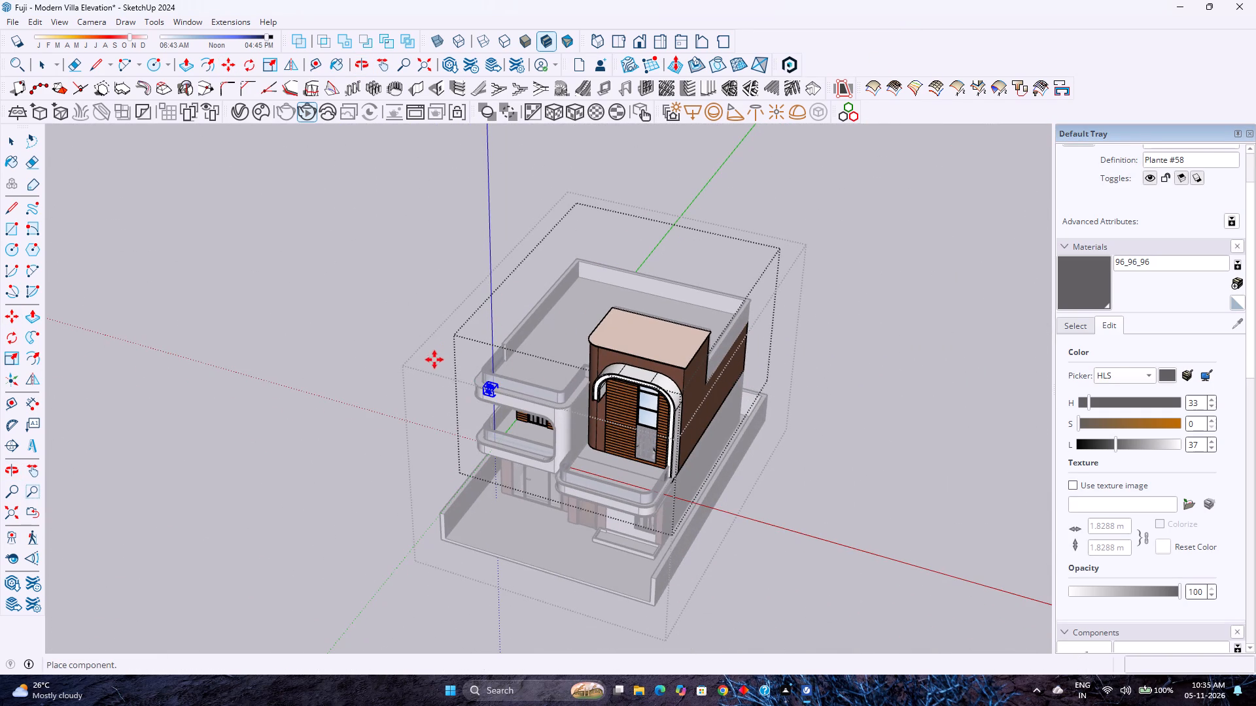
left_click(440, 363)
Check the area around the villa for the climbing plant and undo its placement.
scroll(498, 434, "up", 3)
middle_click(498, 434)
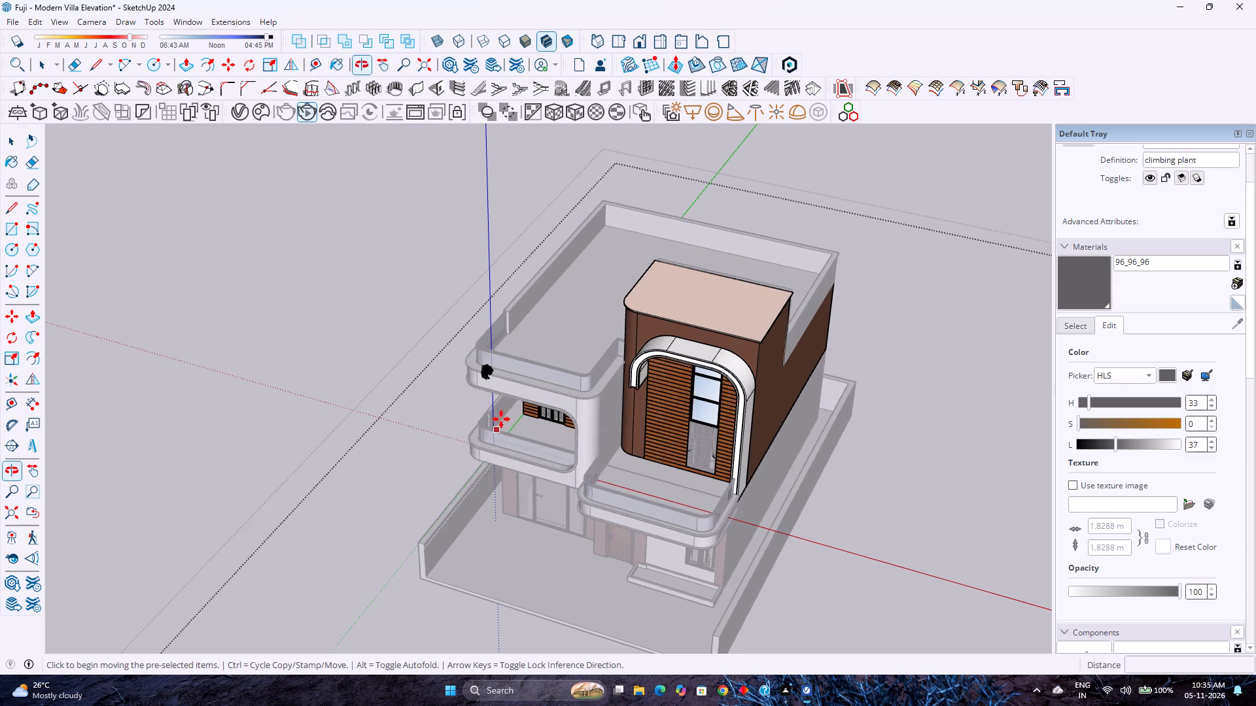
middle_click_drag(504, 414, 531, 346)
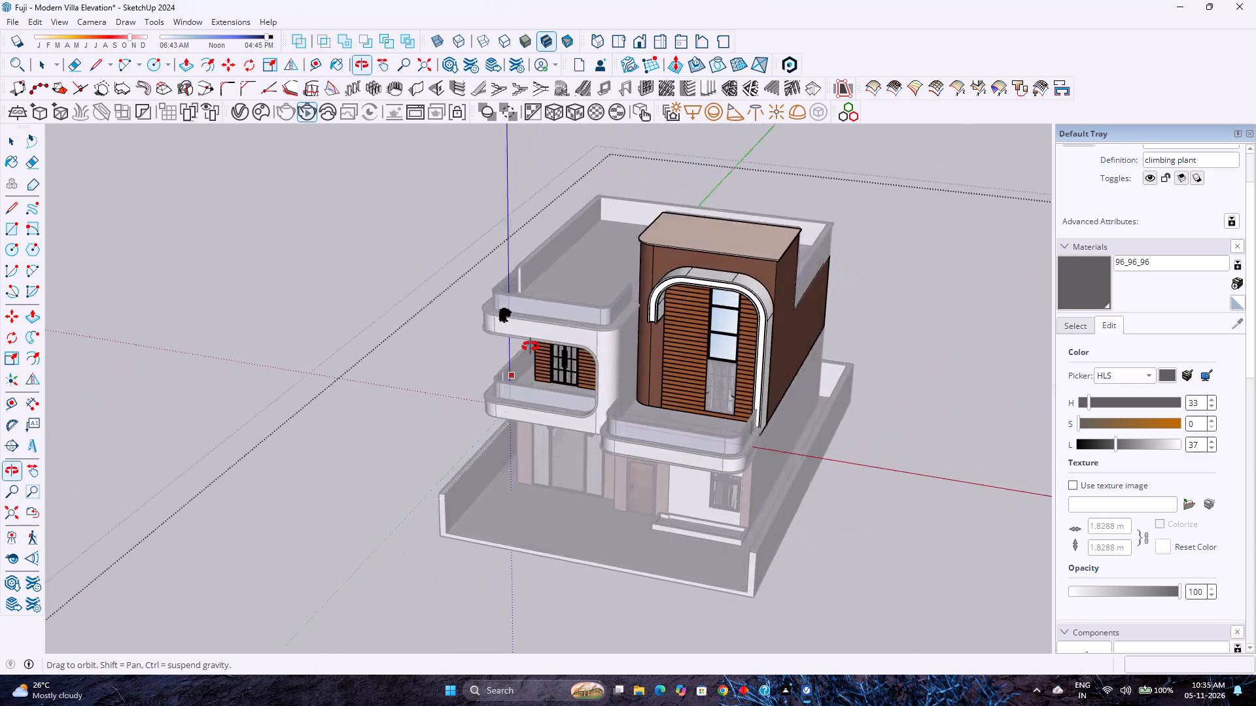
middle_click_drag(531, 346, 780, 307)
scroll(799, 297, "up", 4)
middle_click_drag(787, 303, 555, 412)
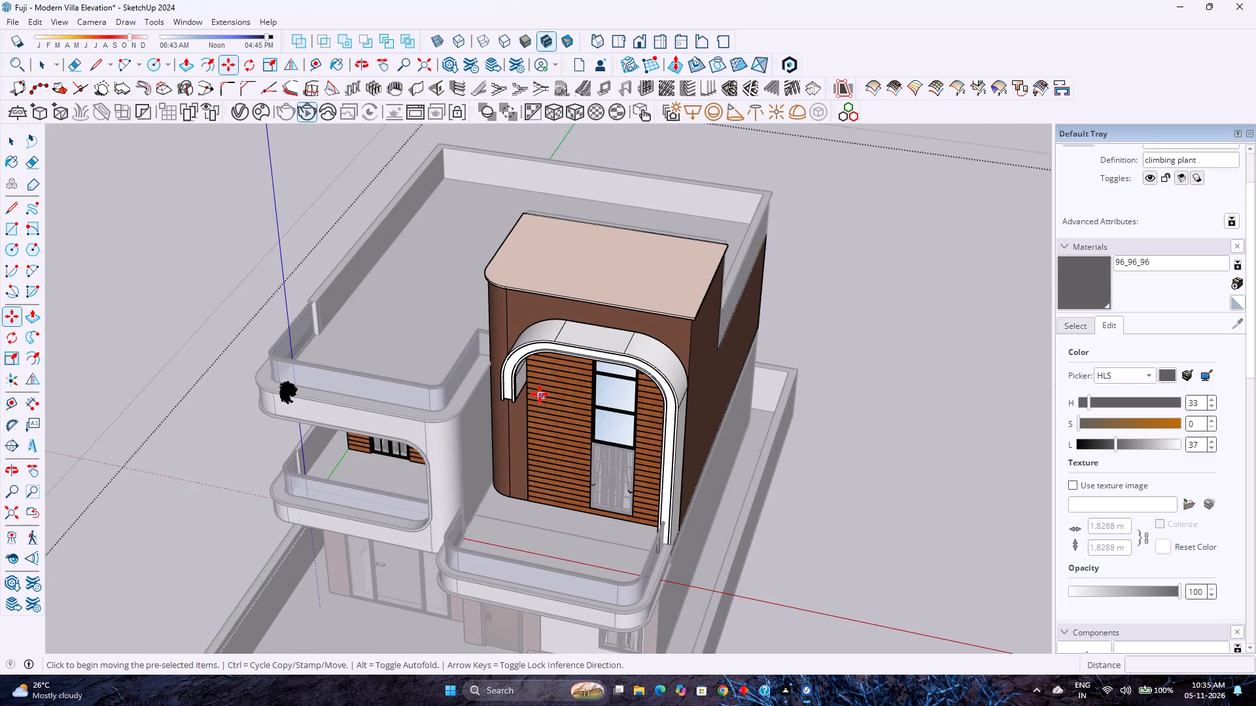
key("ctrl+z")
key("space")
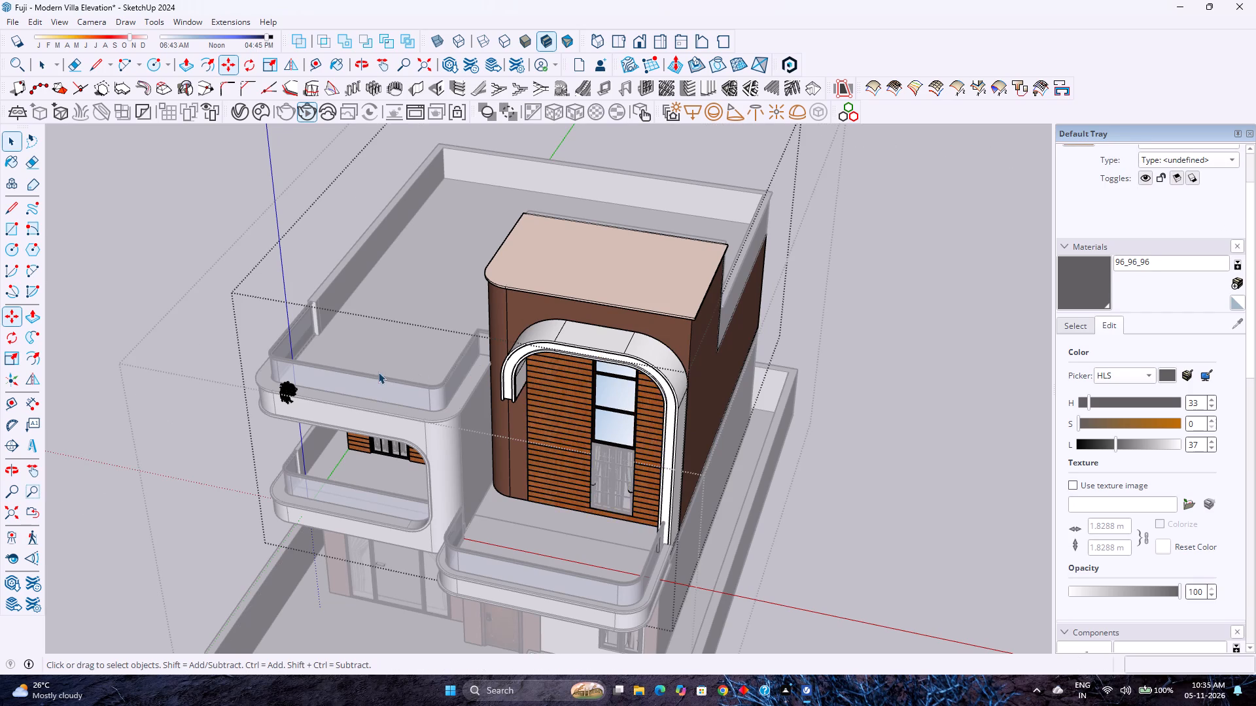
Load the 12 MB trailing "plant" model from the 3D Warehouse plant results into the villa model again.
scroll(377, 372, "up", 3)
middle_click_drag(304, 424, 369, 450)
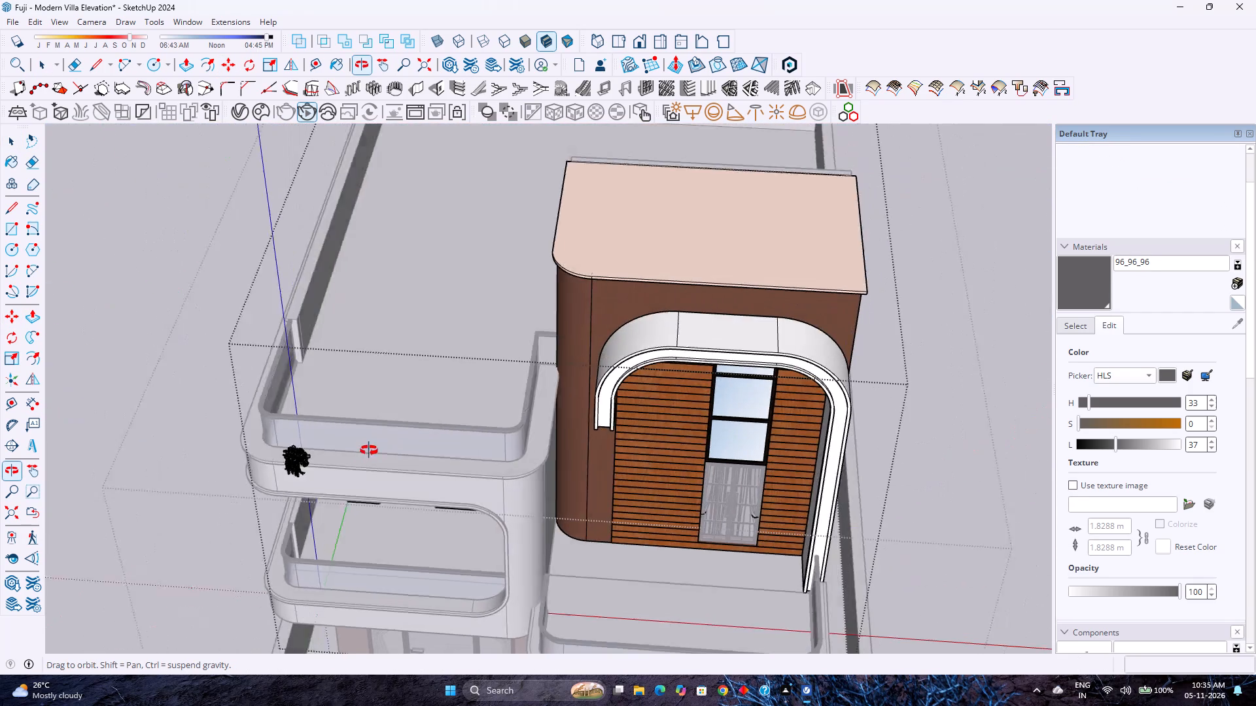
middle_click_drag(369, 450, 360, 415)
middle_click(374, 392)
middle_click(385, 380)
left_click(190, 23)
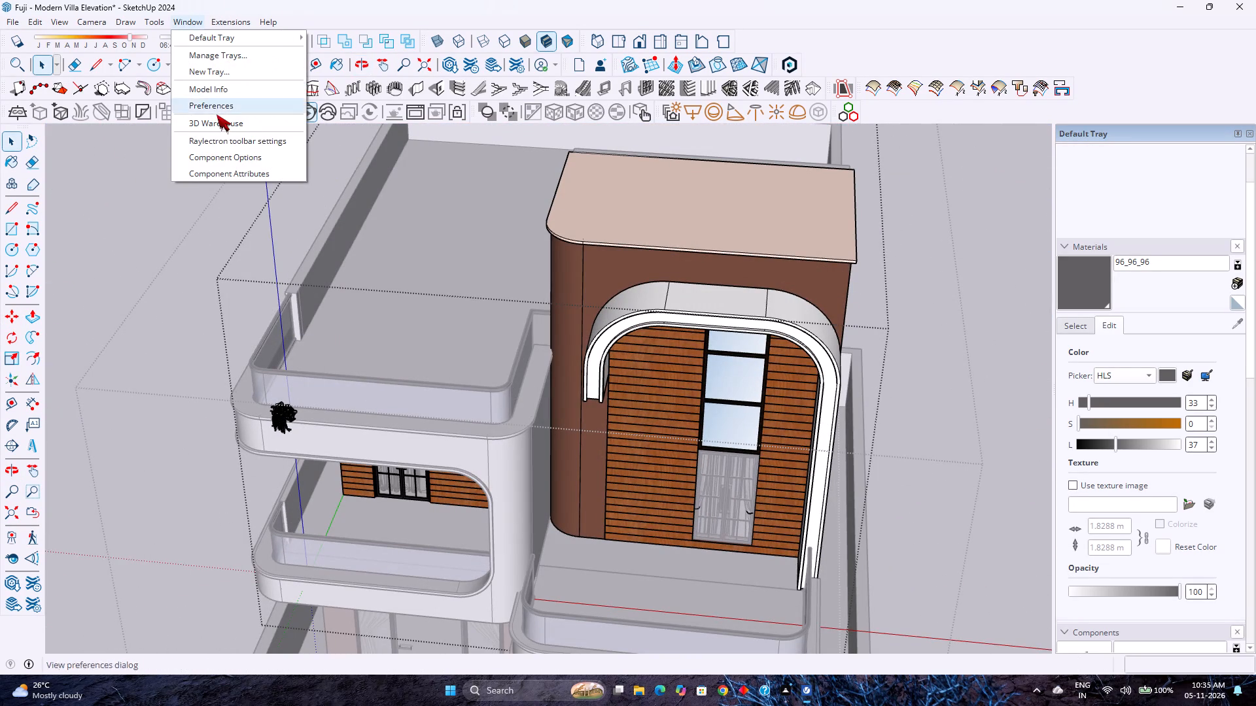
left_click_drag(217, 114, 226, 122)
left_click(226, 122)
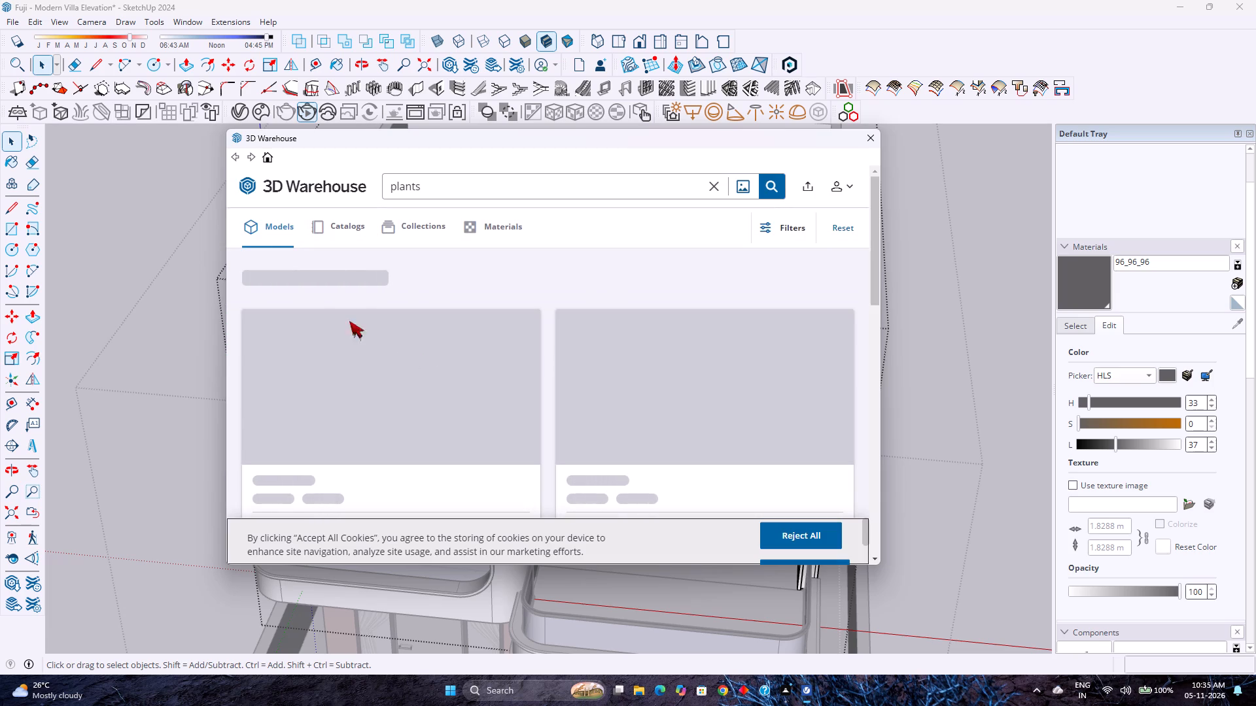
scroll(585, 422, "down", 3)
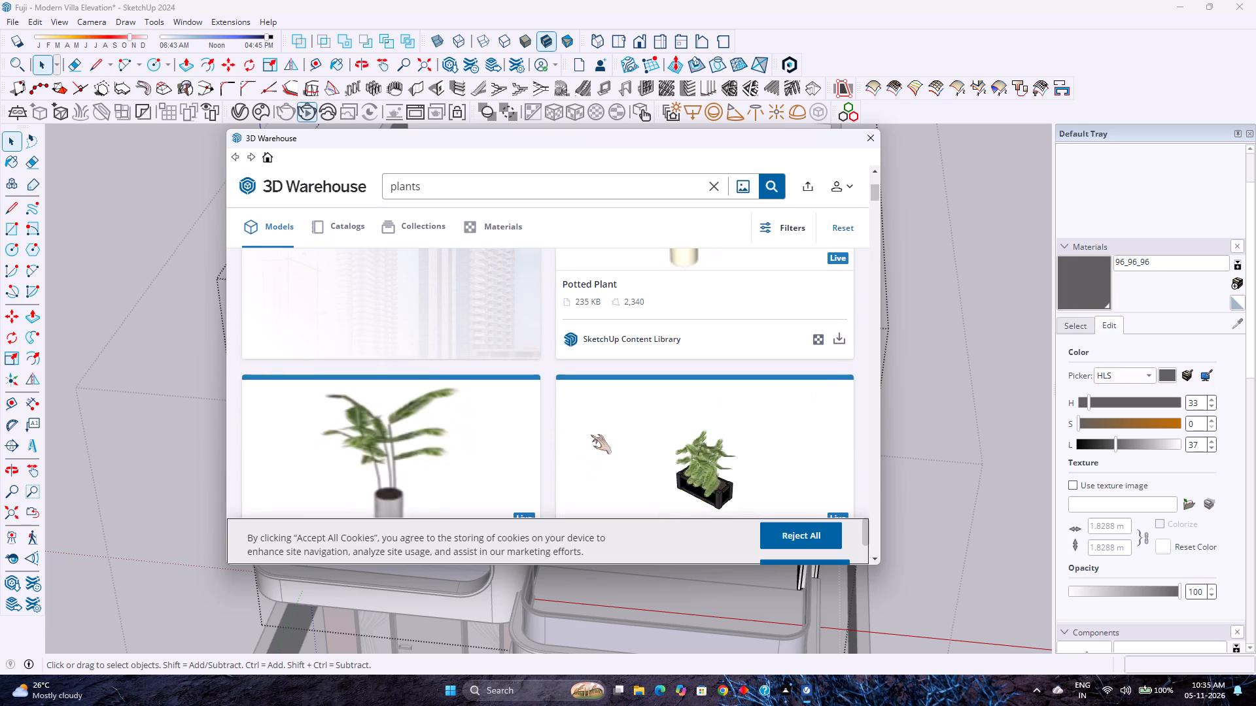
scroll(592, 439, "down", 6)
right_click(594, 448)
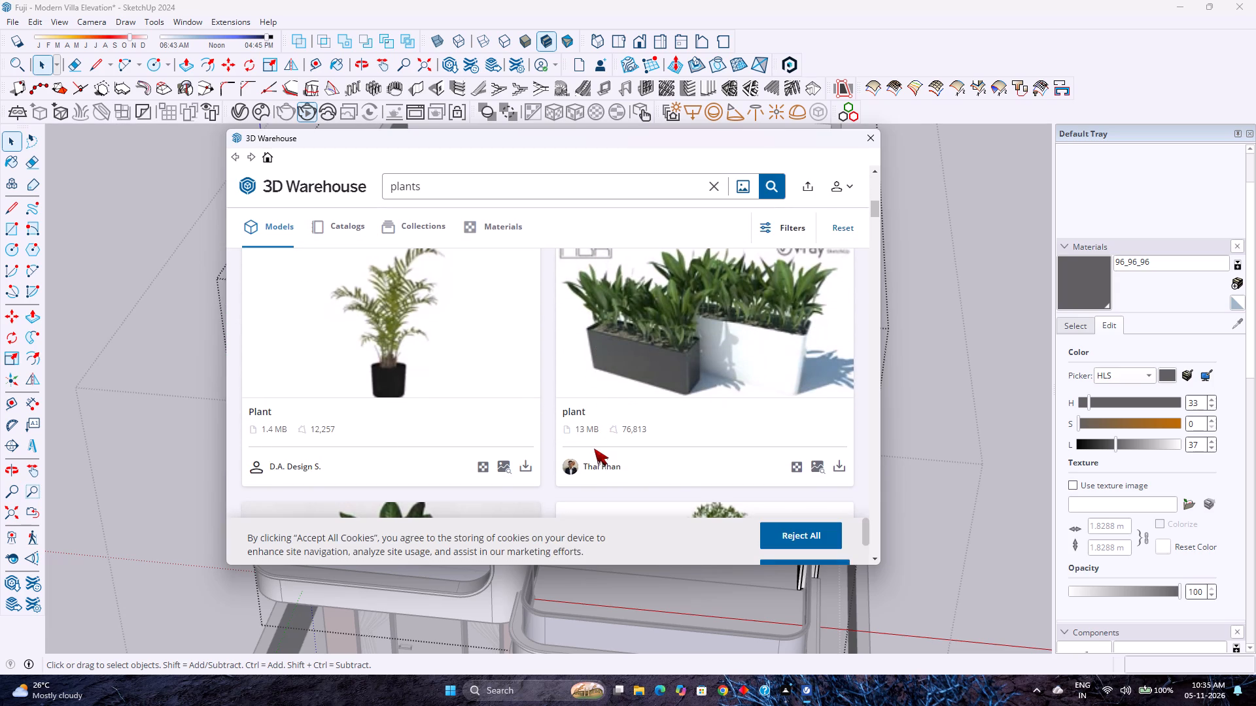
scroll(590, 448, "down", 4)
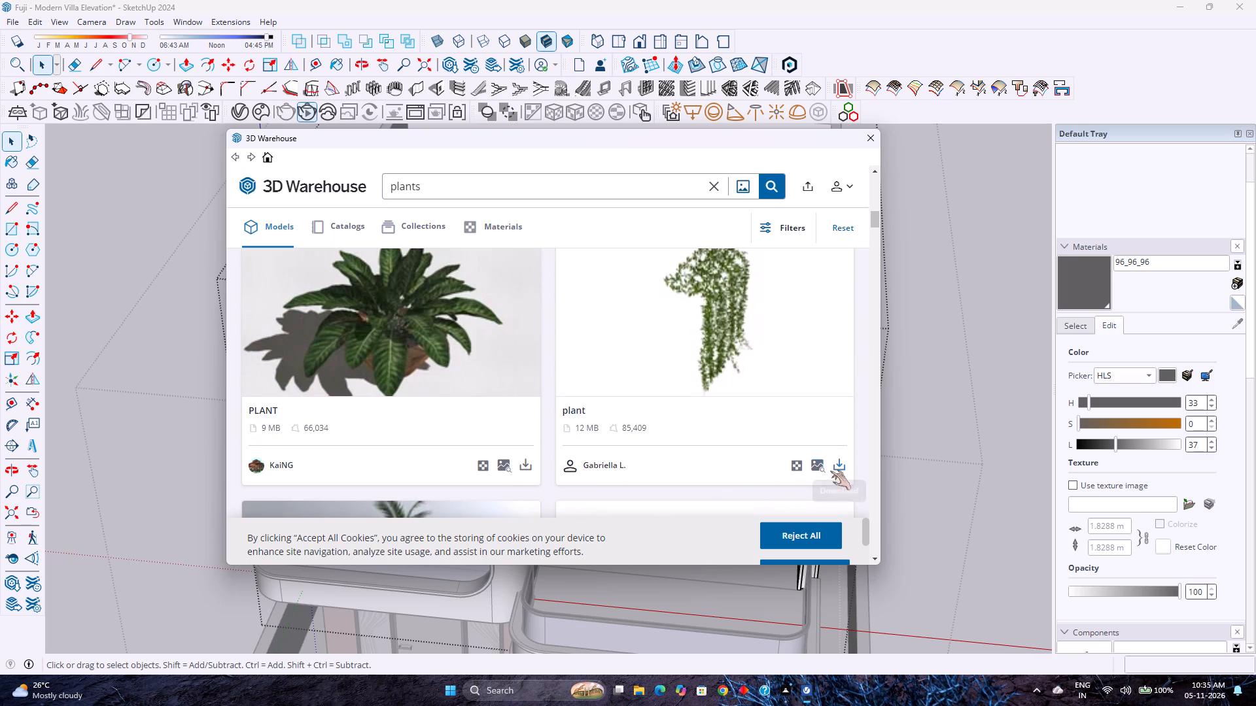
left_click(837, 466)
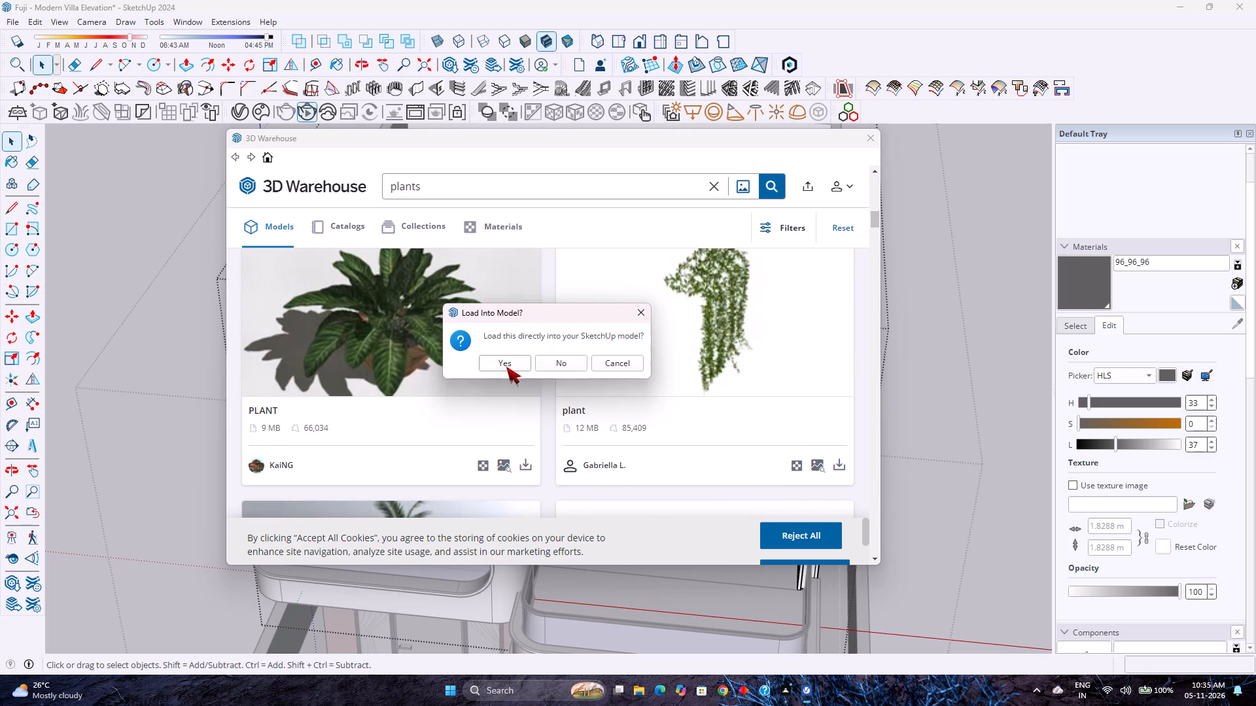
left_click(507, 365)
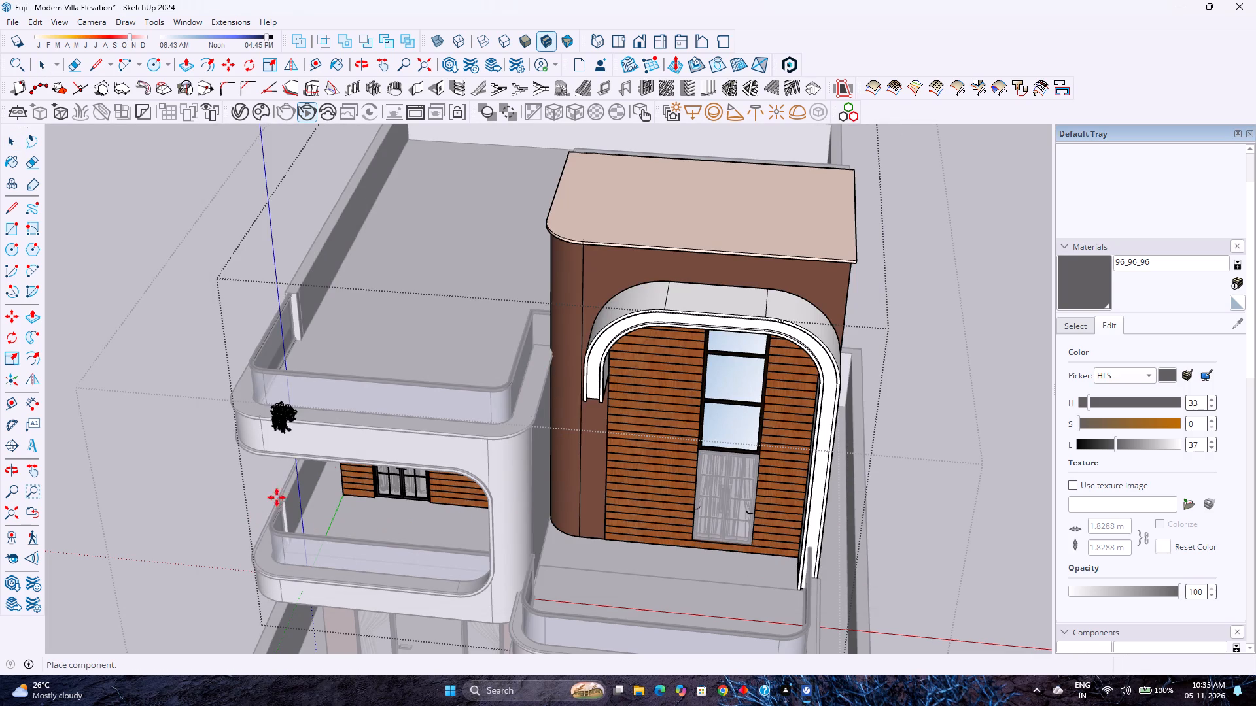
Place the climbing plant in open space along the red-axis side, well away from the villa.
scroll(568, 513, "down", 10)
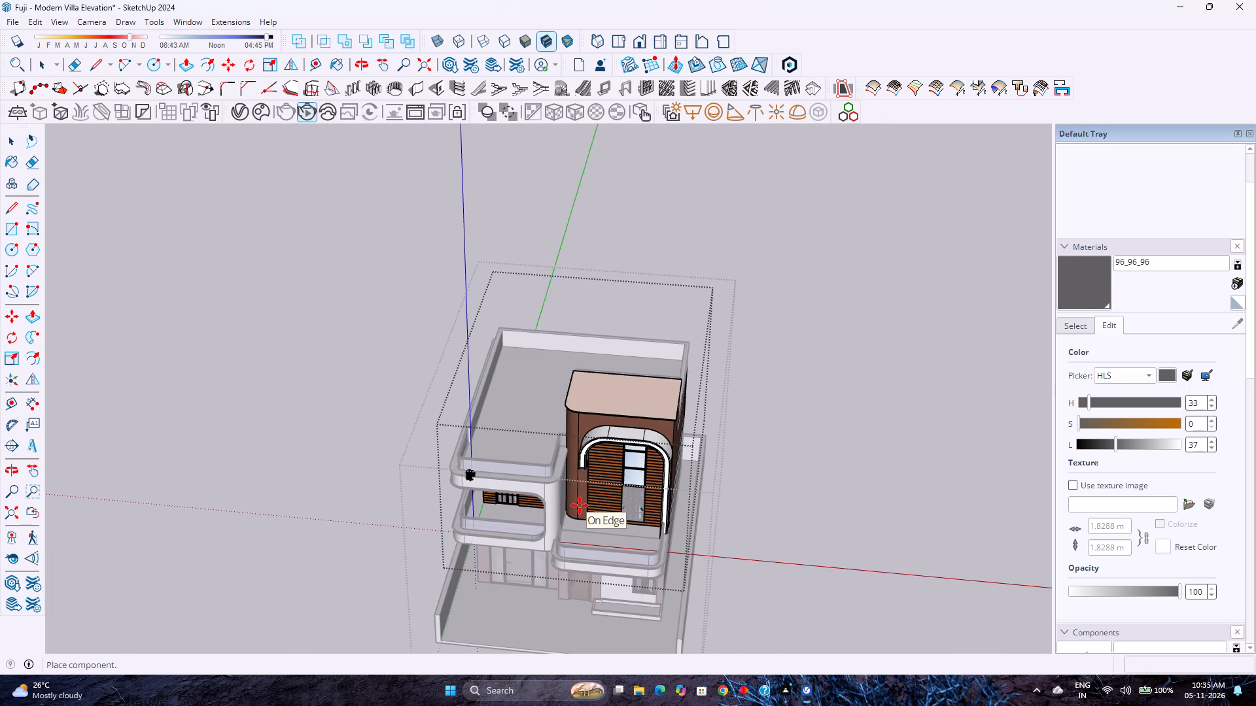
scroll(580, 505, "down", 8)
left_click(969, 478)
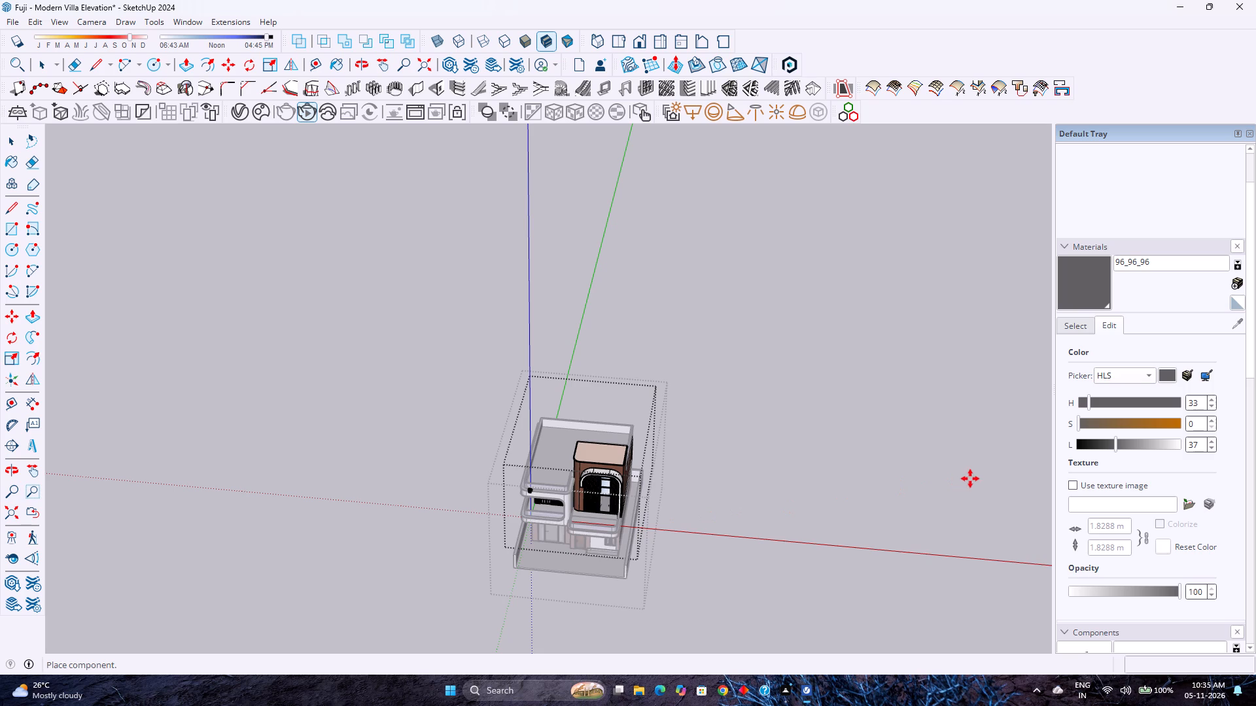
Locate the placed climbing plant in the open space away from the villa and examine it up close.
scroll(892, 529, "down", 7)
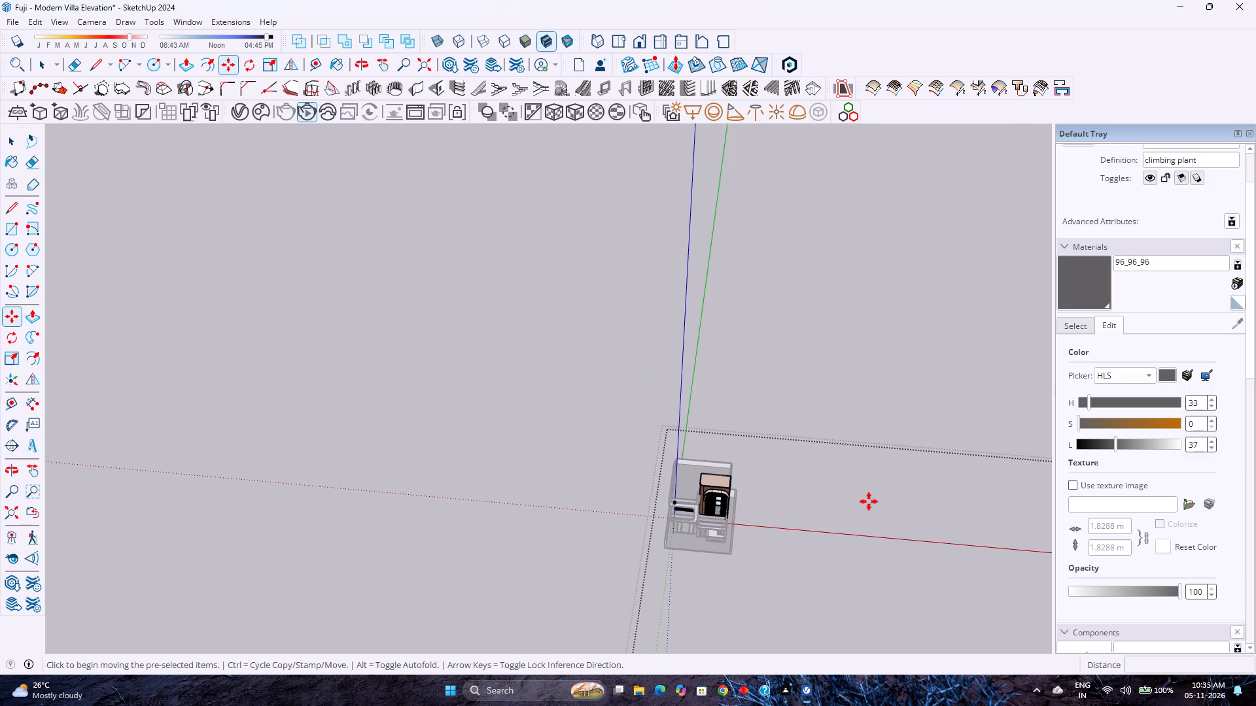
scroll(869, 500, "down", 5)
middle_click_drag(883, 478, 626, 341, "shift")
middle_click_drag(581, 319, 516, 290, "shift")
scroll(515, 289, "up", 1, "shift")
scroll(515, 288, "down", 10)
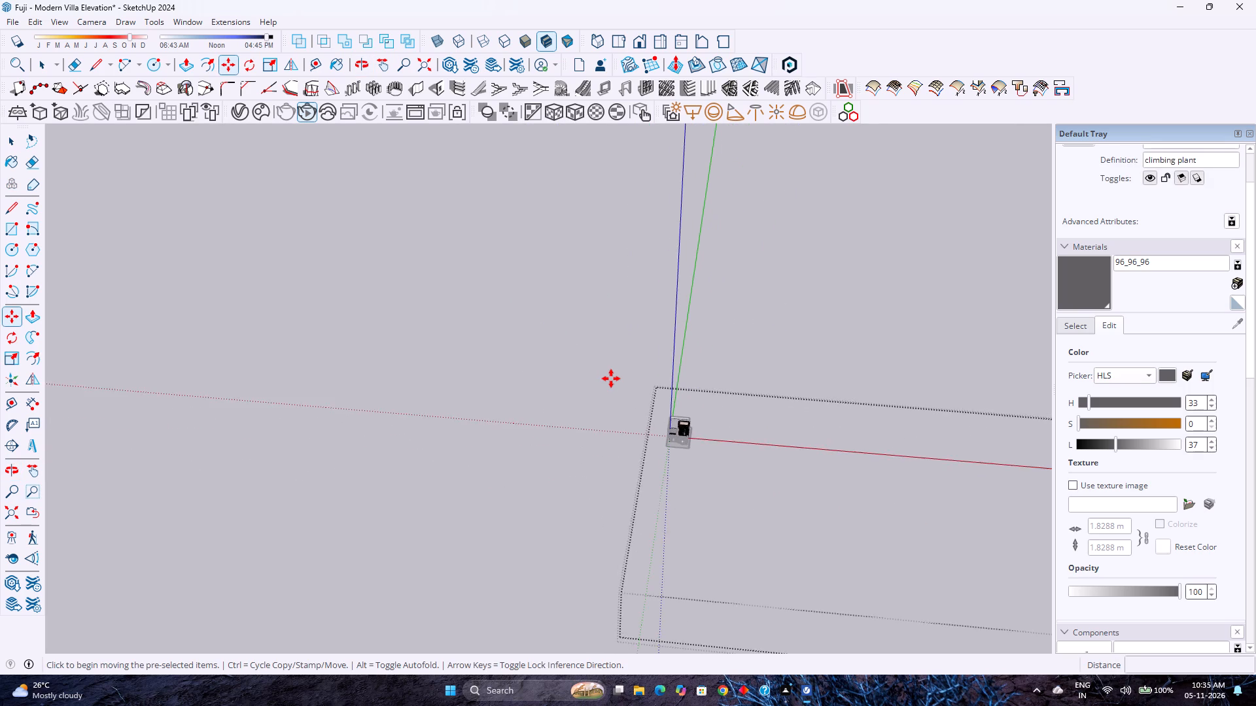
scroll(611, 378, "down", 10)
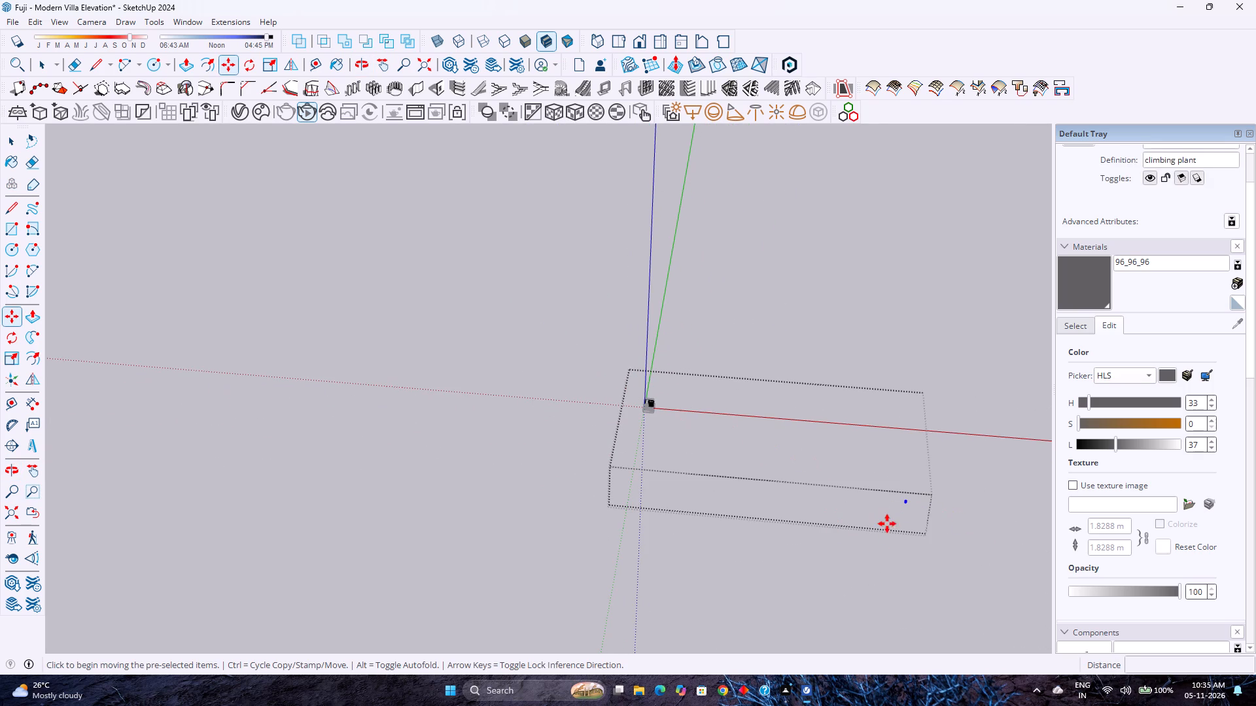
scroll(896, 524, "up", 17)
key("space")
scroll(907, 505, "up", 9)
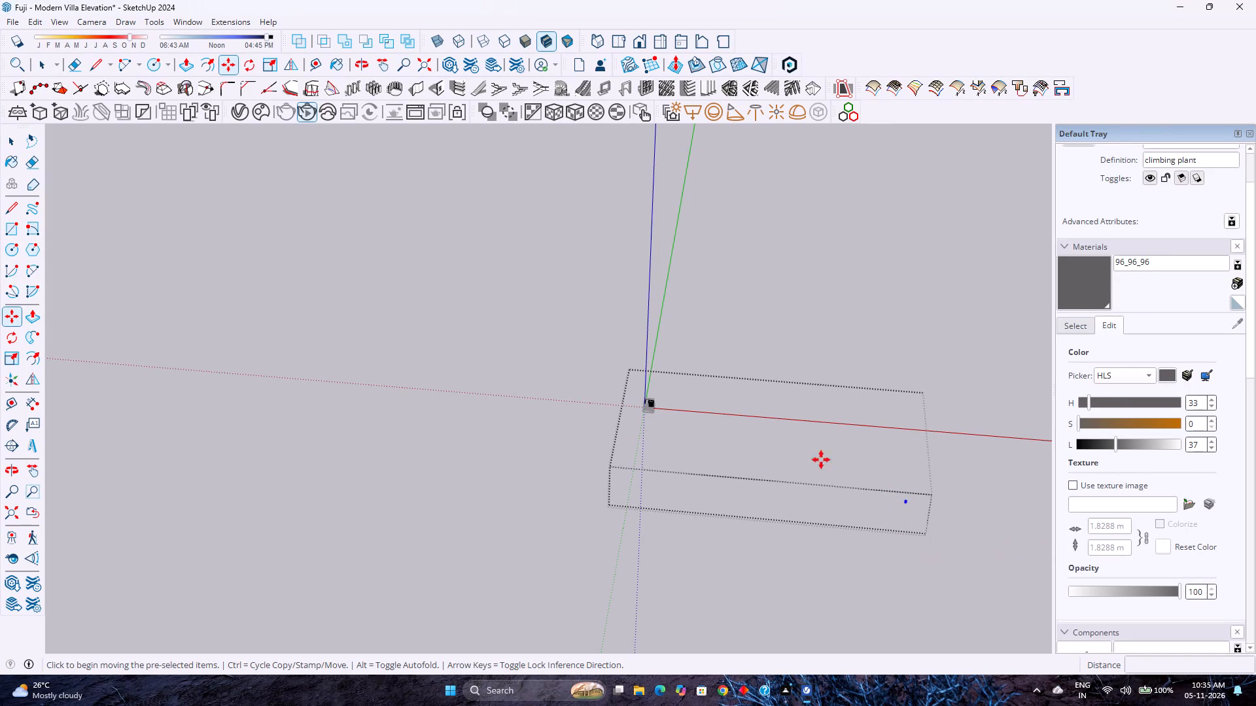
scroll(991, 518, "up", 1)
scroll(856, 486, "up", 6)
key("space")
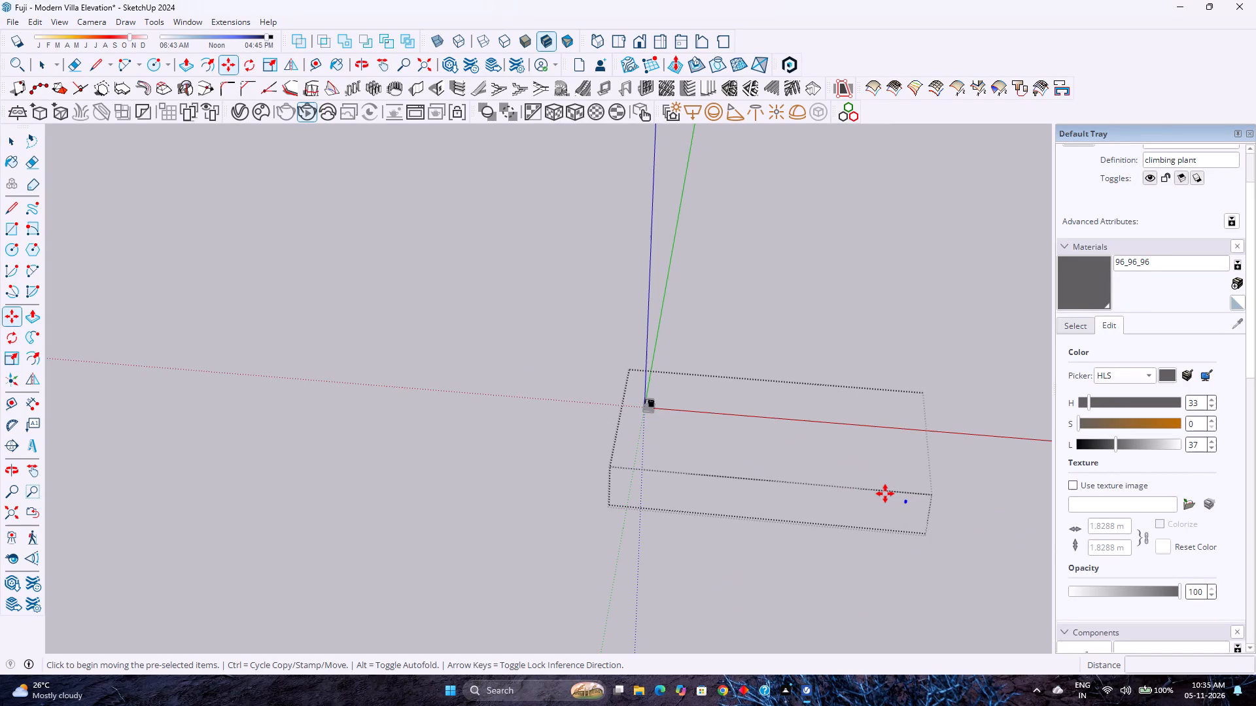
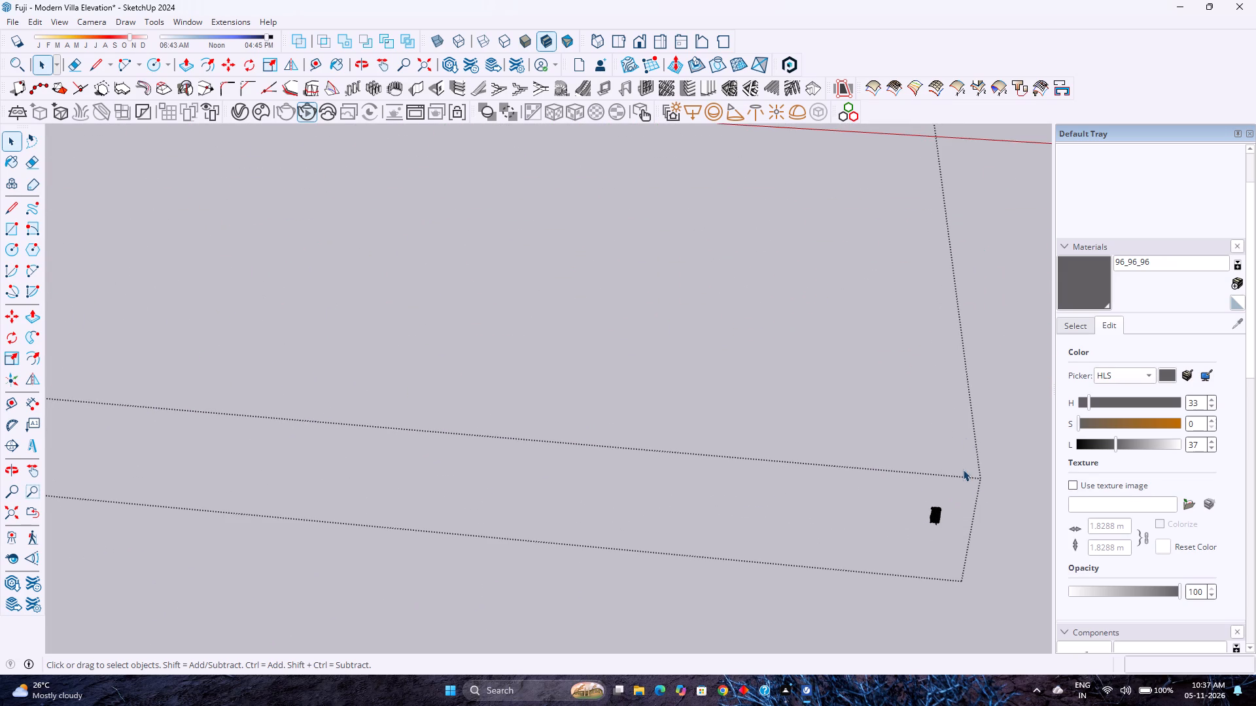
Open the placed plant's oversized outer container for editing and select the nested climbing plant component inside it.
scroll(916, 516, "up", 2)
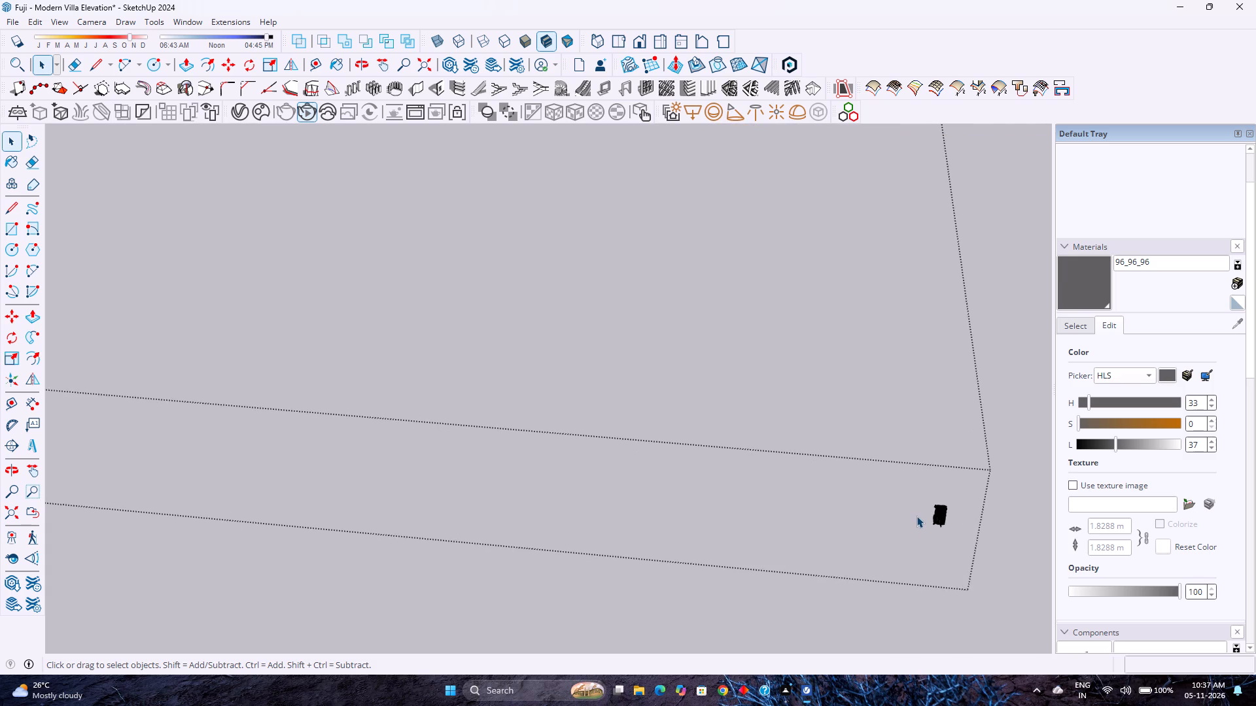
scroll(916, 516, "up", 4)
scroll(975, 524, "up", 2)
scroll(962, 520, "down", 1)
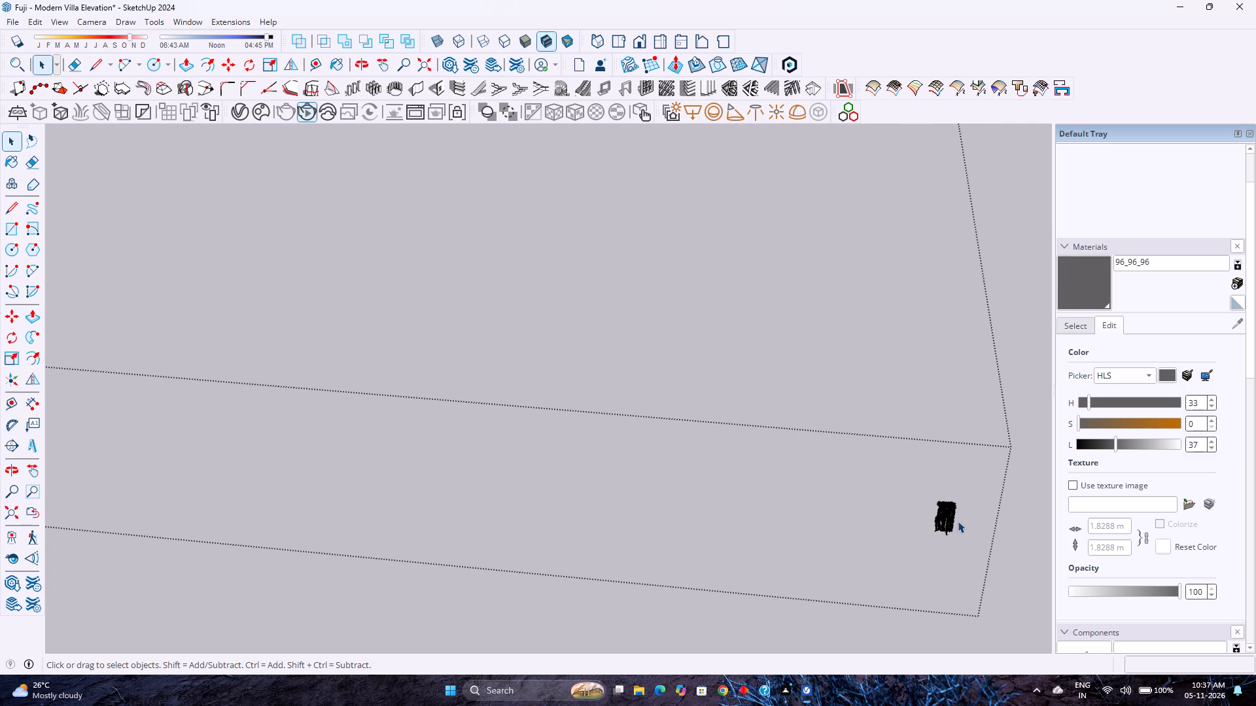
scroll(954, 520, "up", 20)
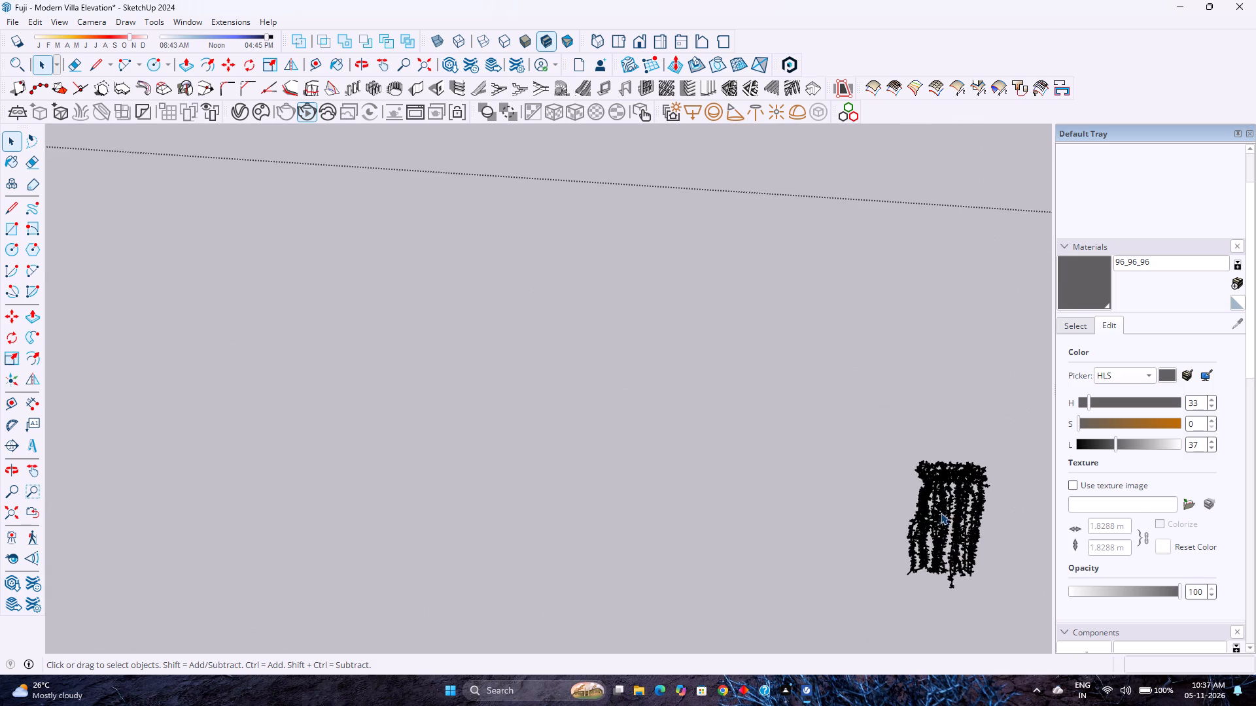
scroll(941, 513, "up", 10)
middle_click(939, 507)
middle_click(939, 507)
middle_click(939, 507)
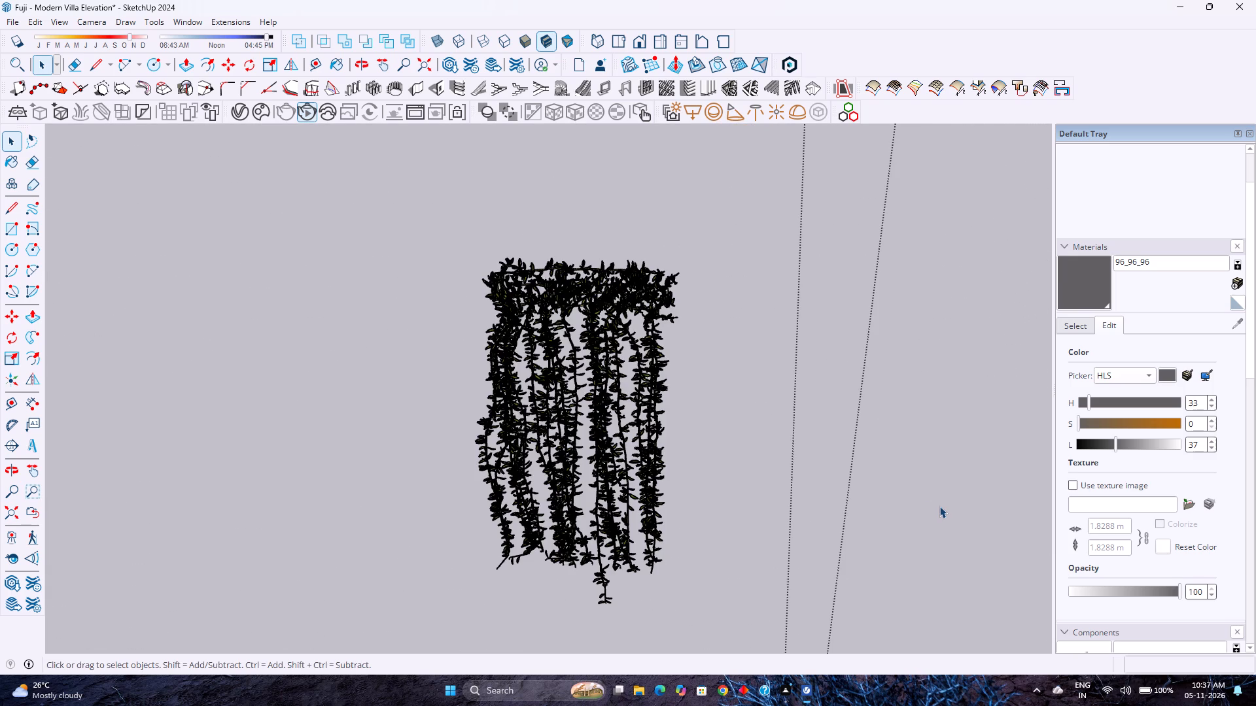
left_click_drag(608, 511, 602, 507)
double_click(604, 503)
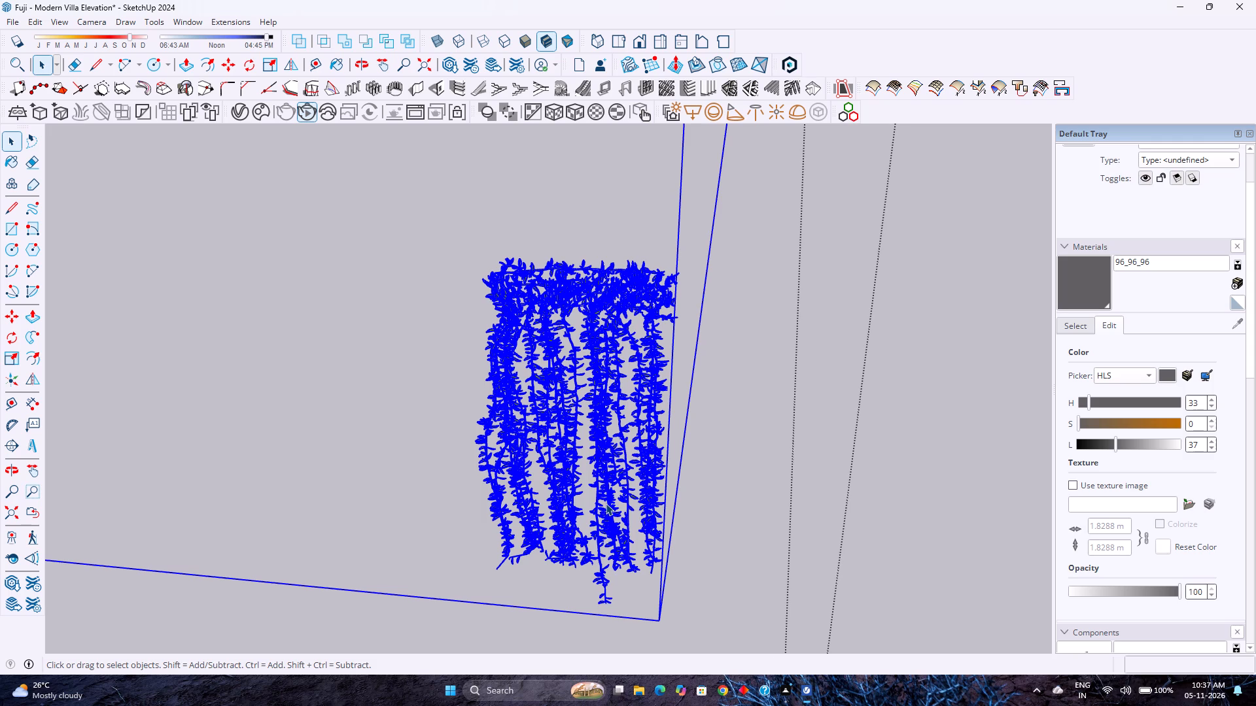
left_click(606, 503)
left_click(602, 503)
double_click(601, 503)
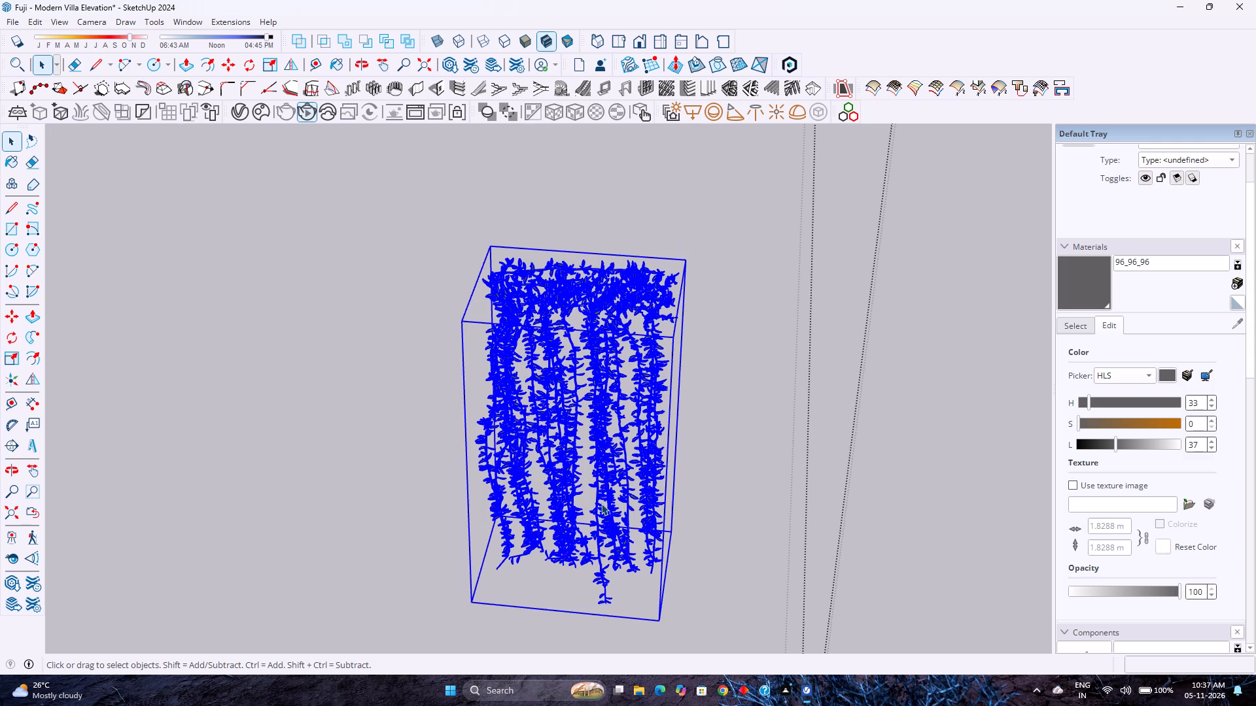
Start moving the selected climbing plant component inside its container.
scroll(601, 503, "down", 12)
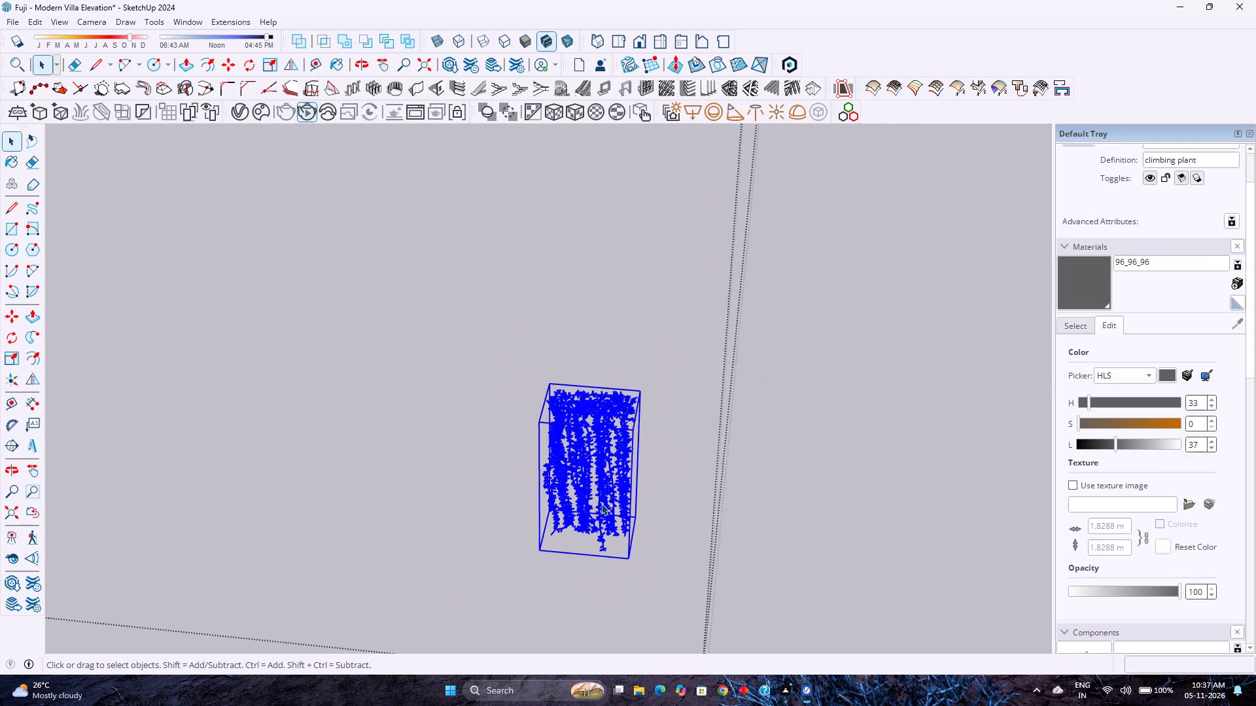
scroll(601, 503, "down", 20)
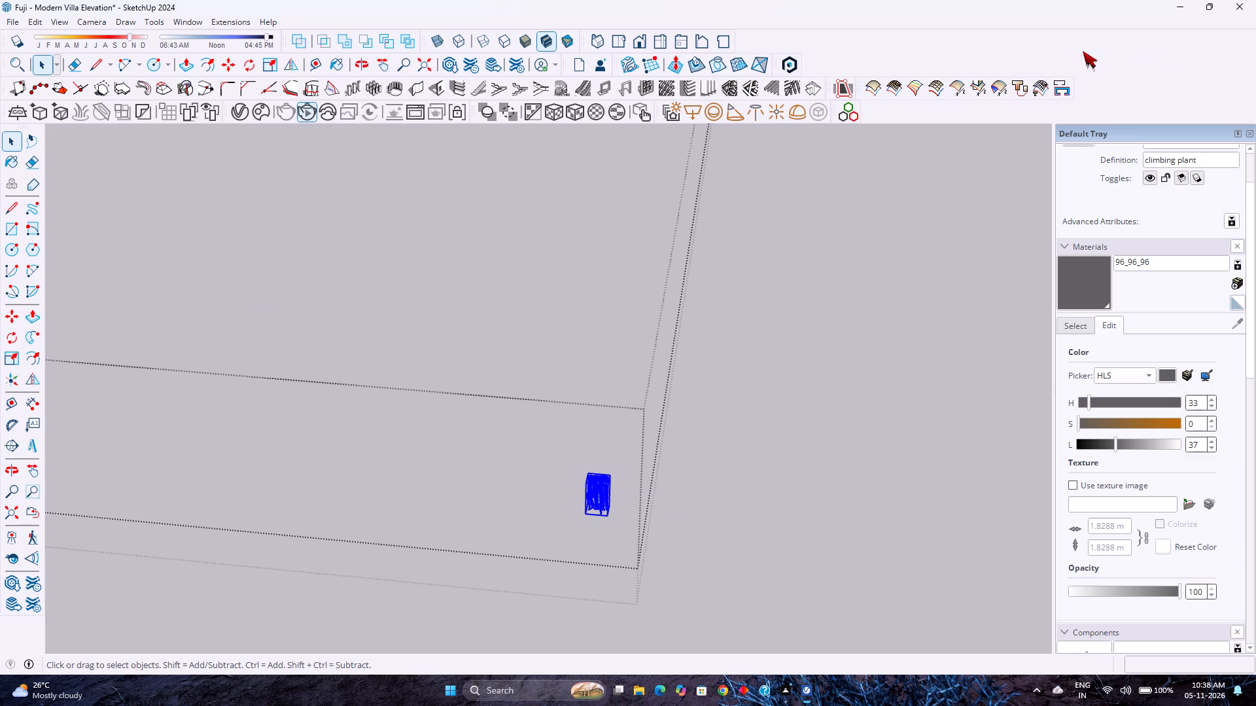
key("m")
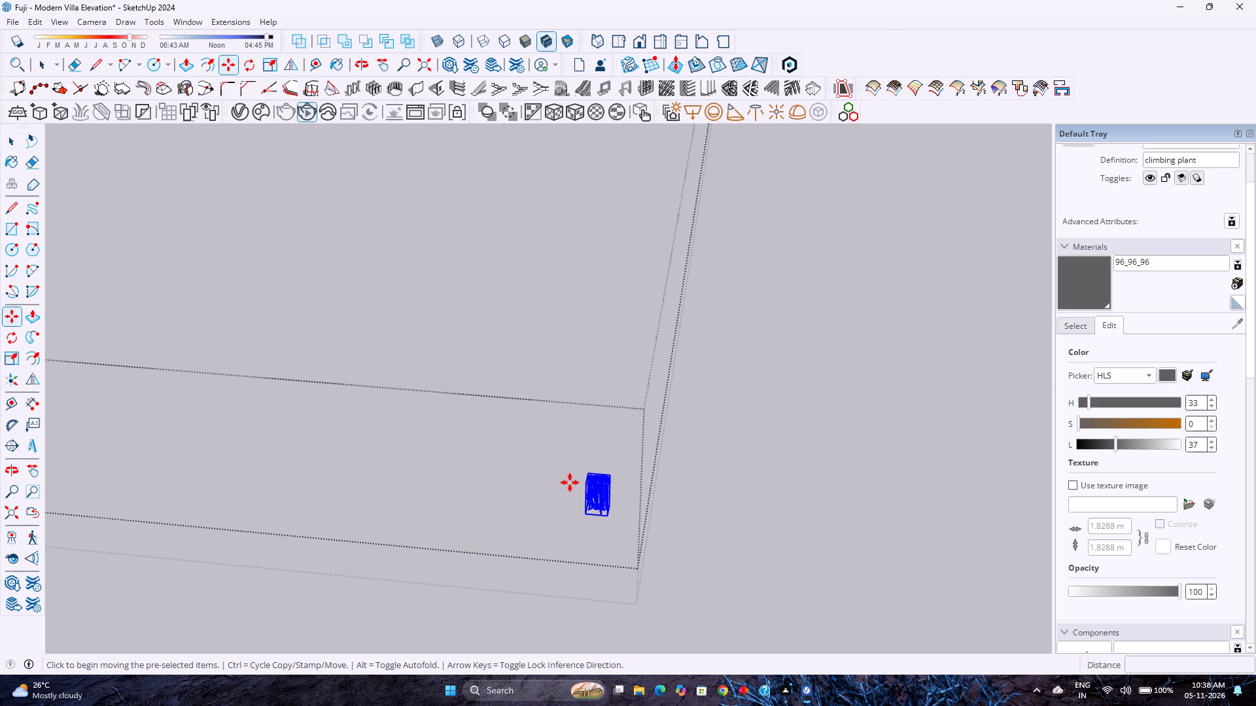
scroll(570, 482, "up", 18)
scroll(639, 484, "up", 2)
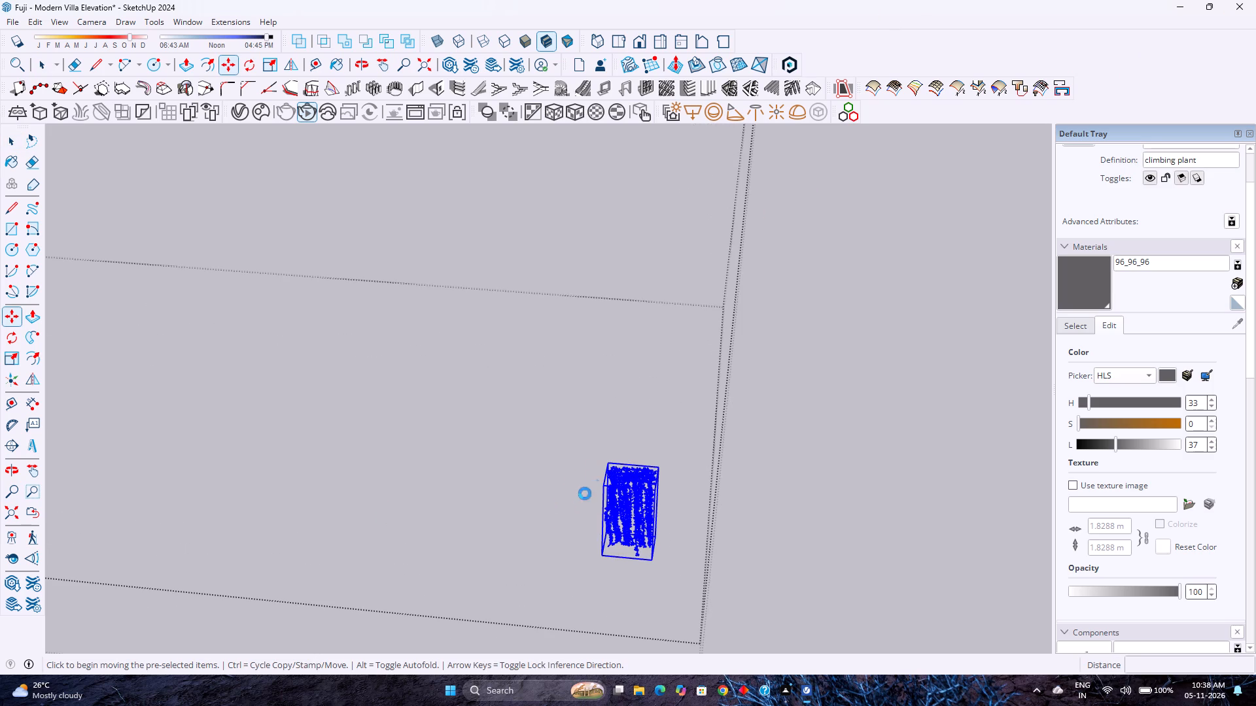
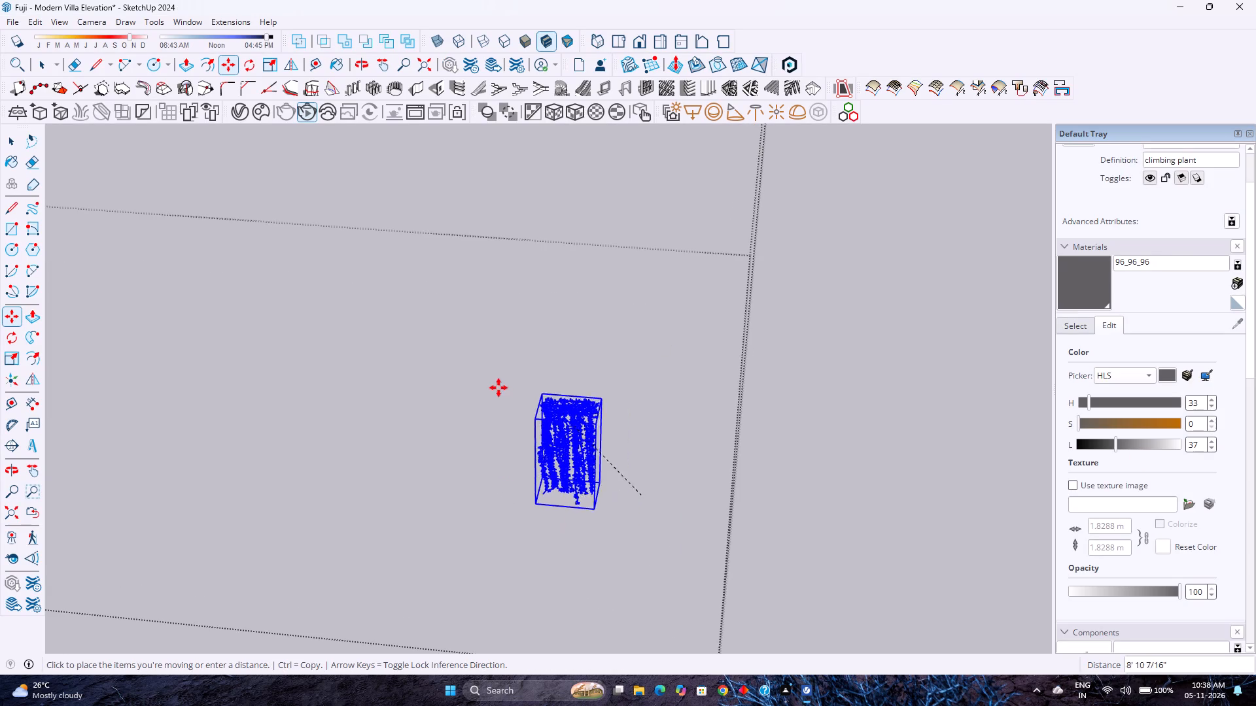
Move the selected climbing plant component across its oversized container to the villa model near the axes origin.
scroll(497, 386, "down", 5)
scroll(497, 386, "up", 1)
scroll(498, 386, "down", 18)
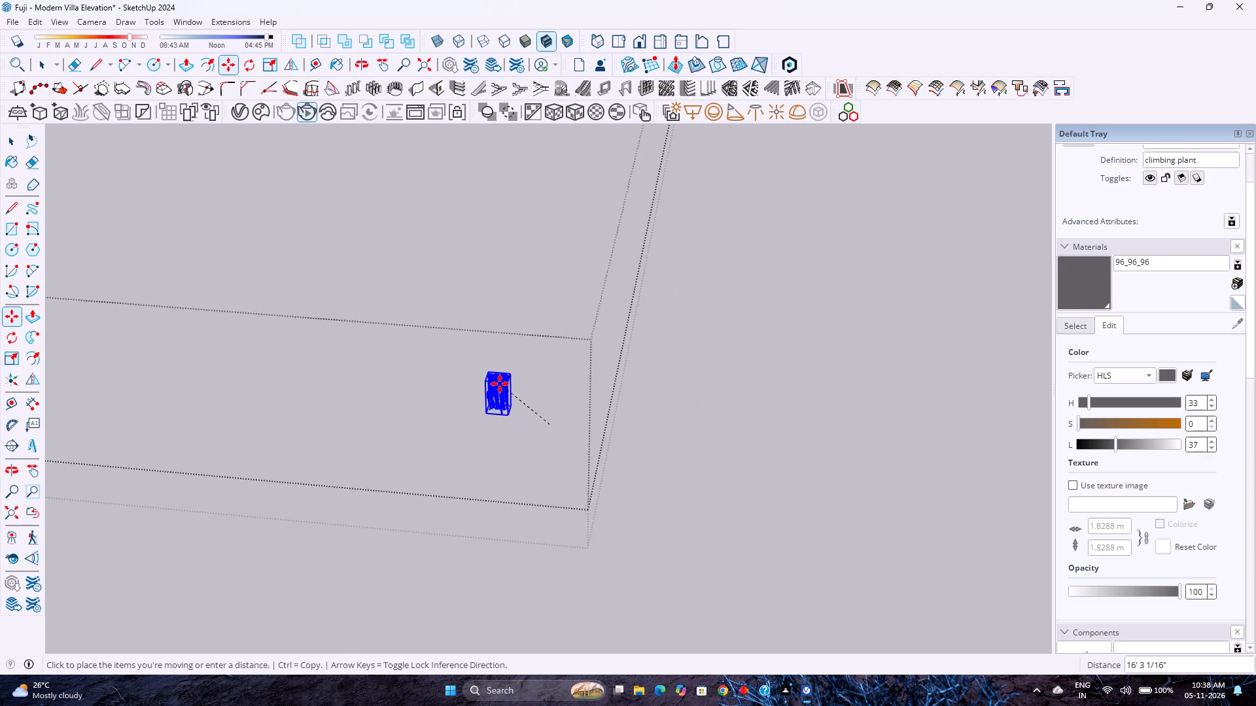
scroll(500, 384, "down", 20)
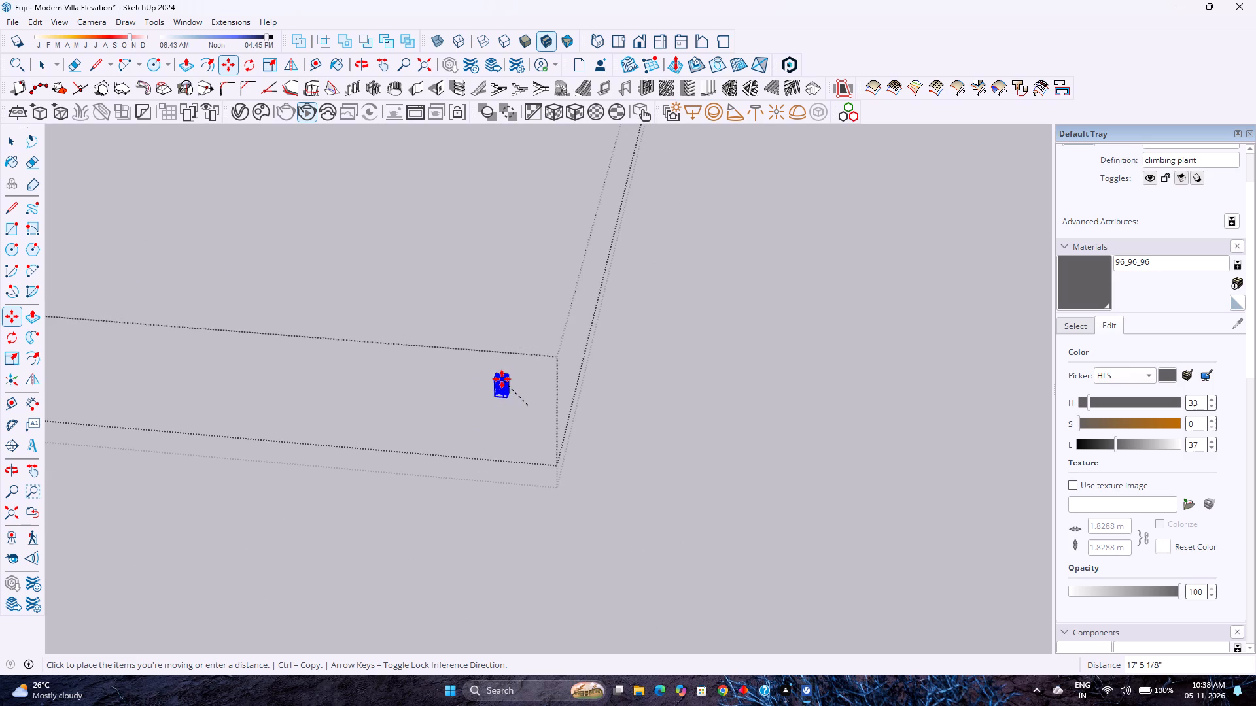
middle_click_drag(502, 379, 791, 582, "shift")
scroll(341, 278, "down", 3)
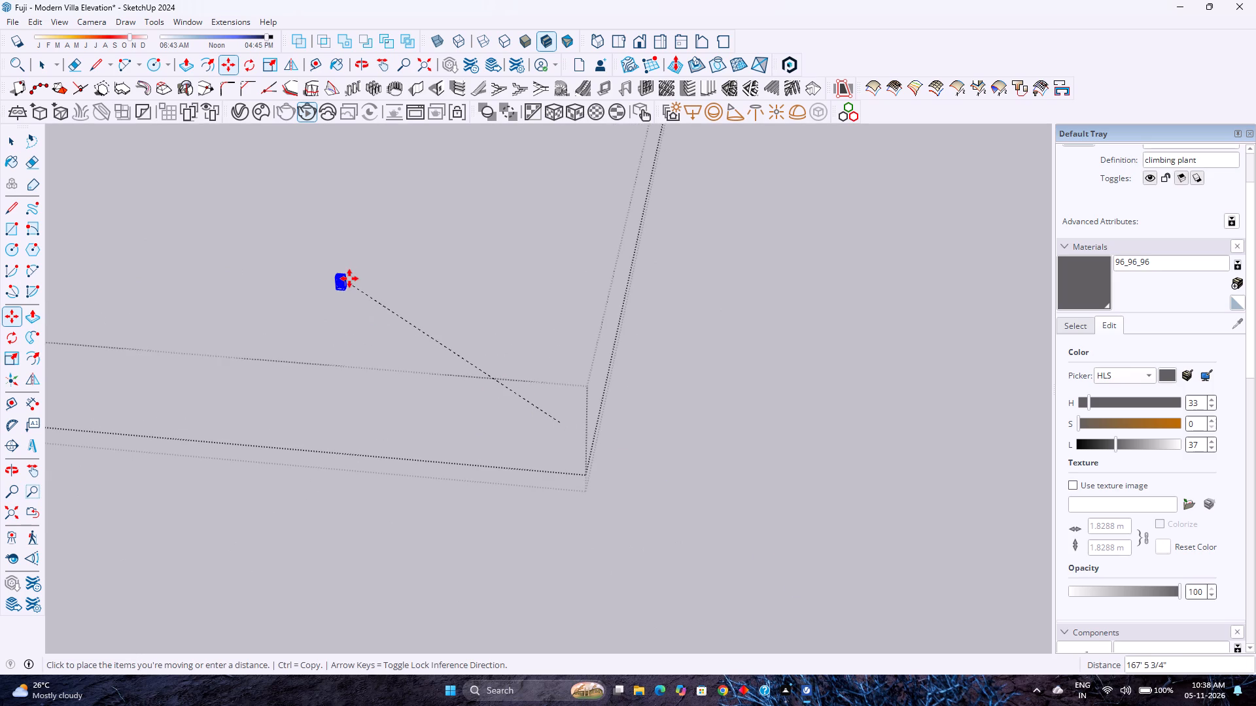
scroll(349, 278, "down", 4)
scroll(351, 280, "up", 1)
scroll(351, 282, "down", 3)
scroll(229, 165, "down", 4)
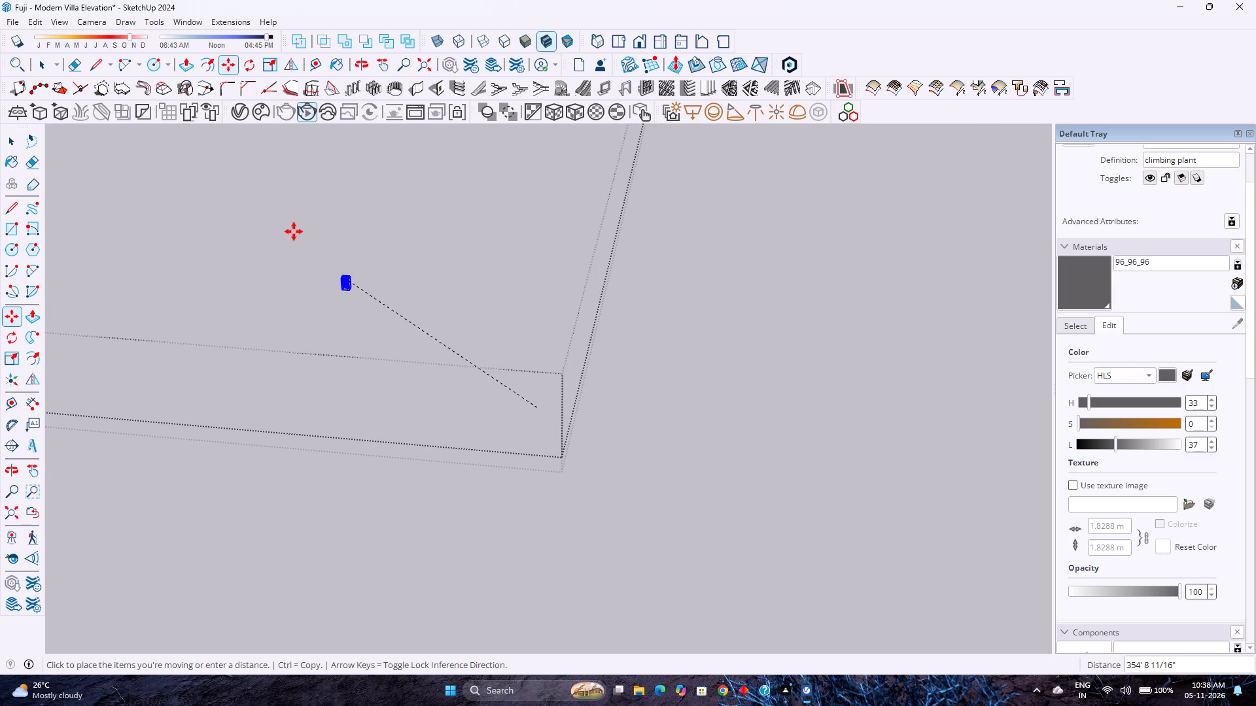
scroll(283, 220, "down", 10)
middle_click_drag(283, 220, 409, 332)
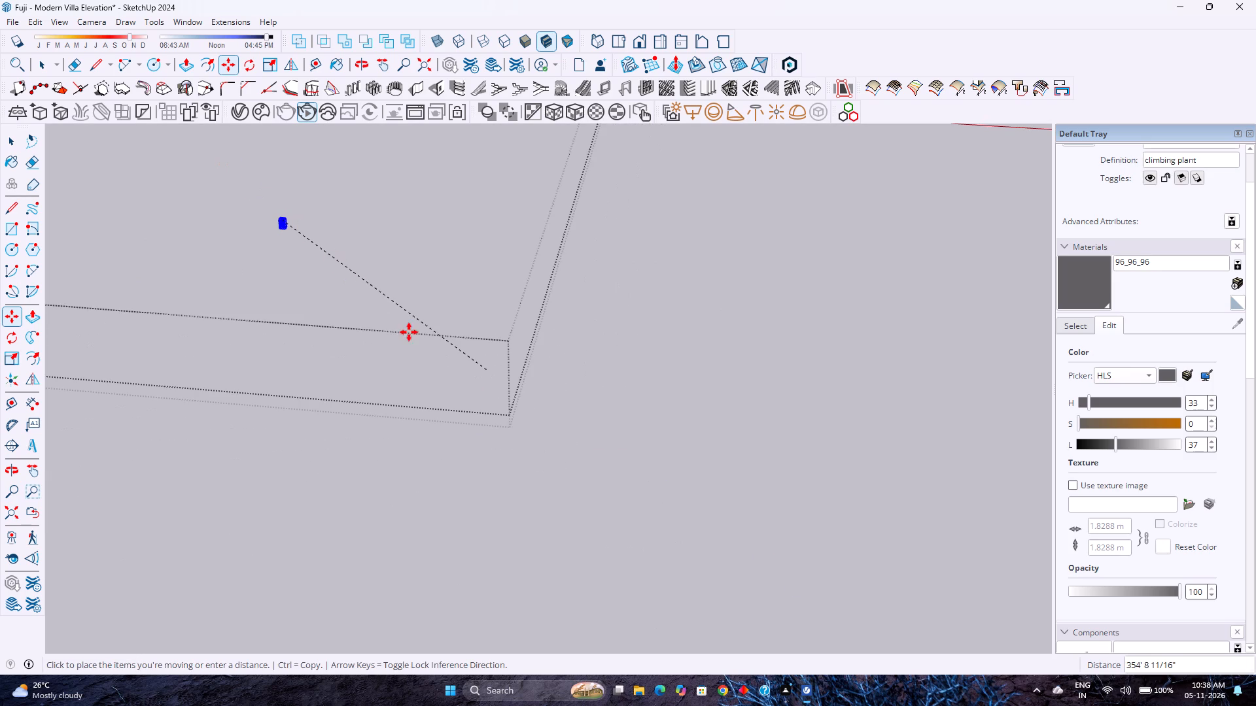
middle_click_drag(409, 332, 646, 448)
middle_click(646, 448)
scroll(225, 280, "down", 9)
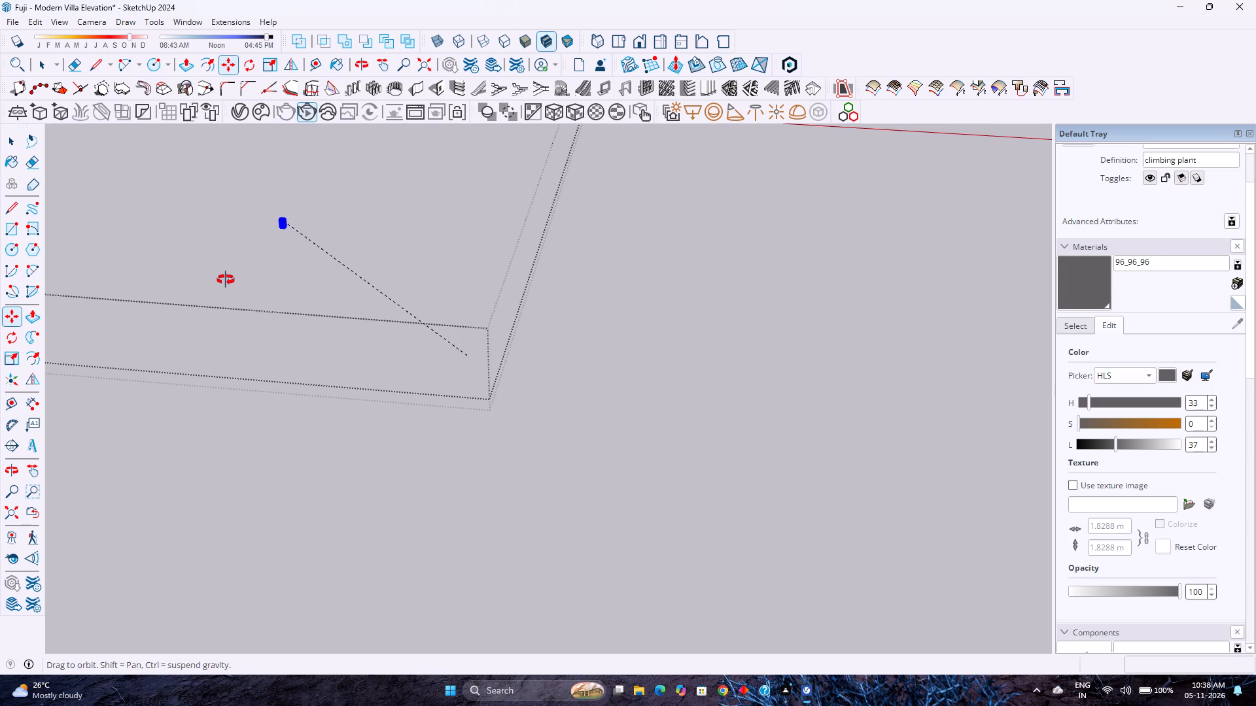
scroll(226, 280, "down", 1)
scroll(452, 299, "down", 2)
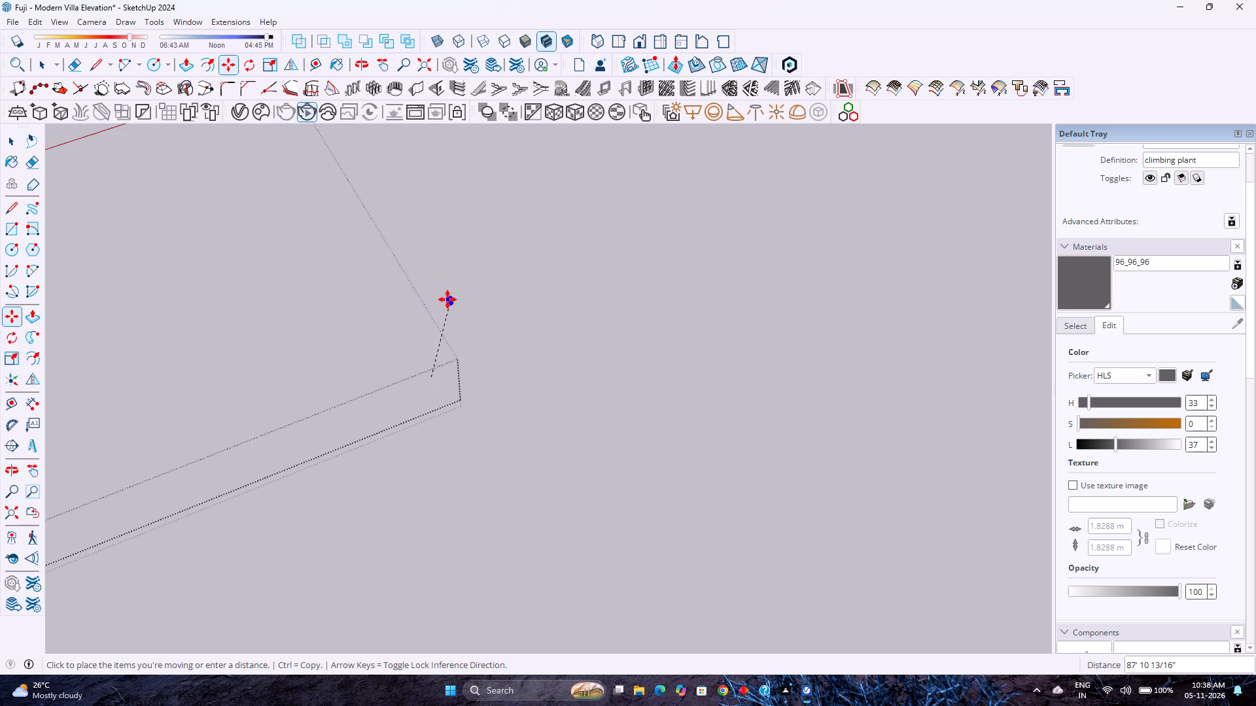
scroll(447, 299, "down", 20)
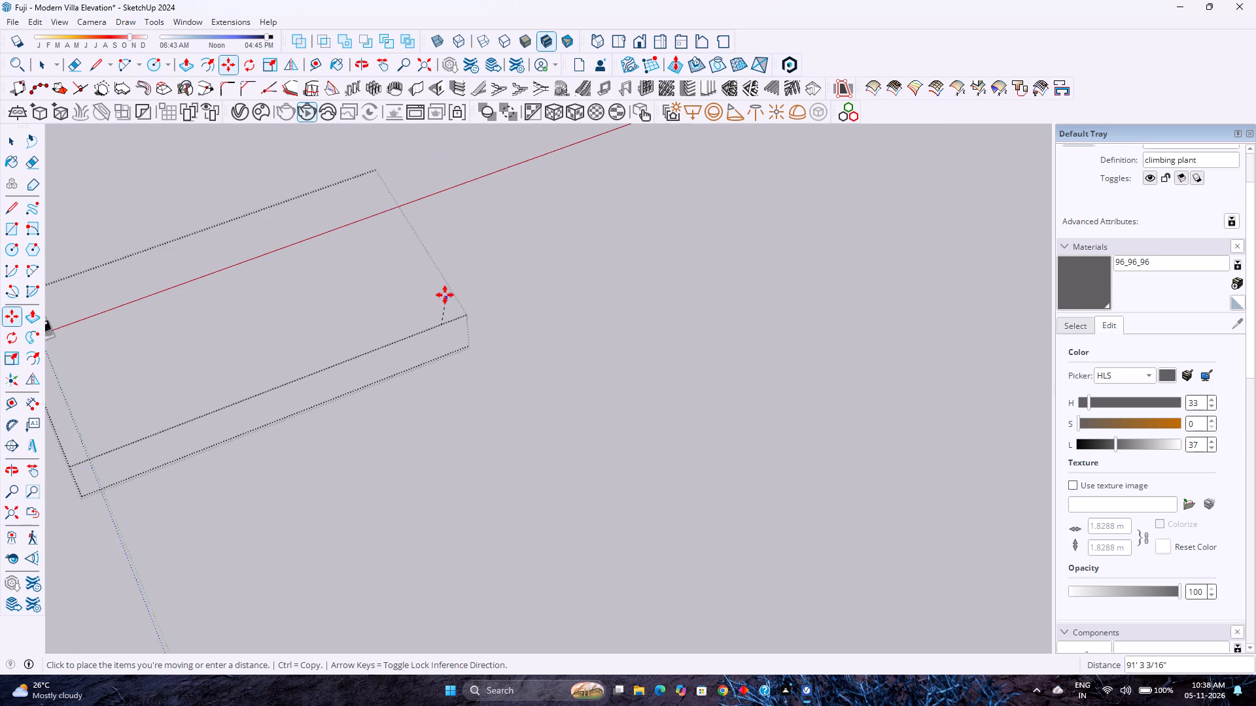
scroll(445, 295, "down", 4)
scroll(183, 316, "up", 3)
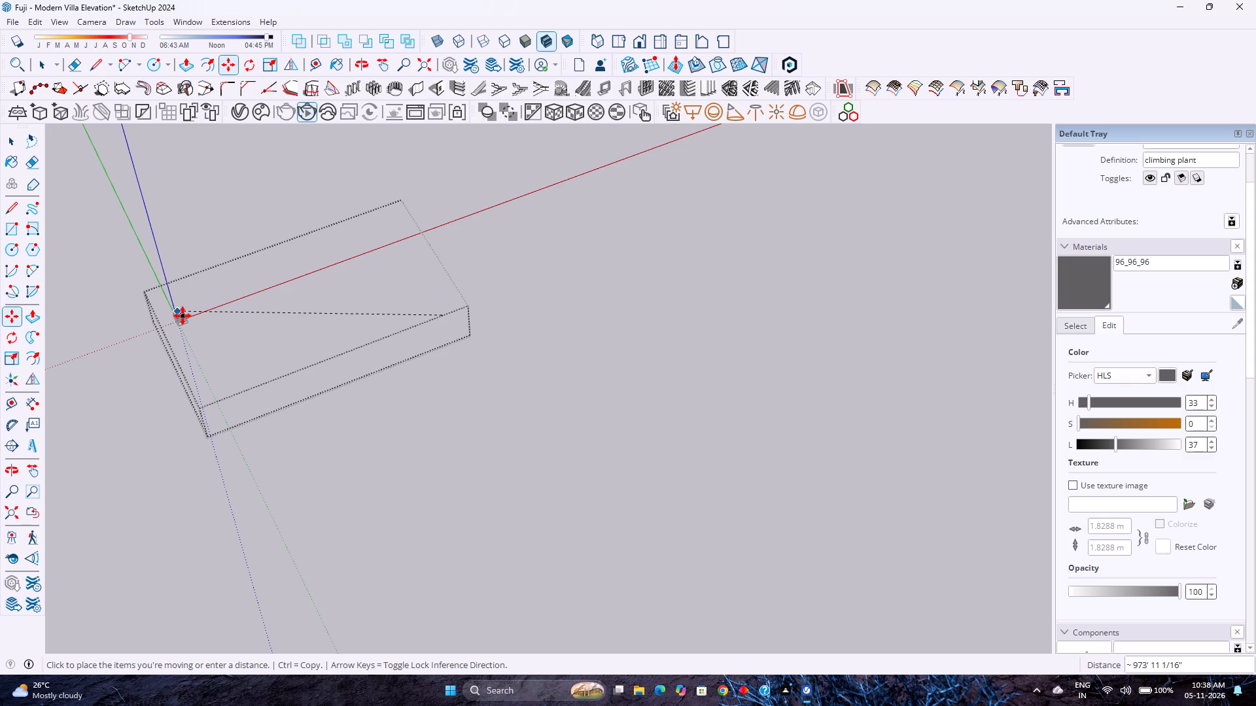
scroll(183, 316, "up", 20)
scroll(183, 316, "up", 5)
scroll(183, 316, "up", 18)
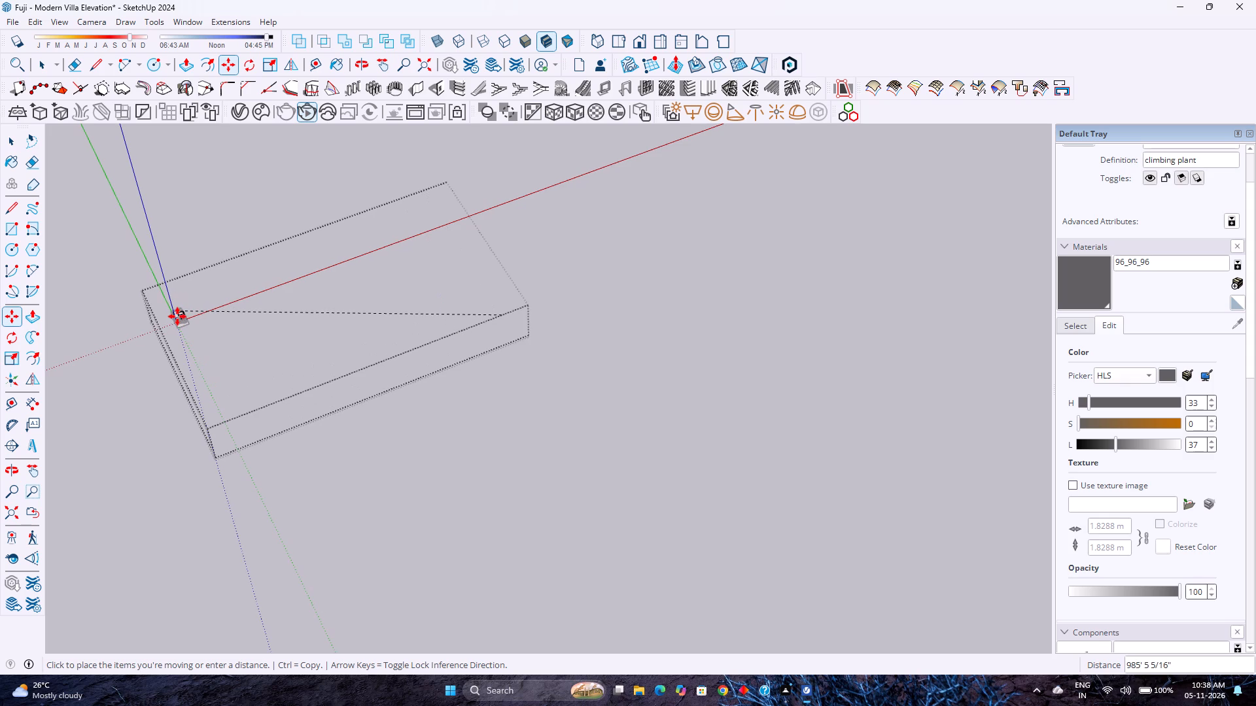
scroll(177, 316, "up", 20)
scroll(177, 316, "up", 19)
scroll(177, 311, "up", 5)
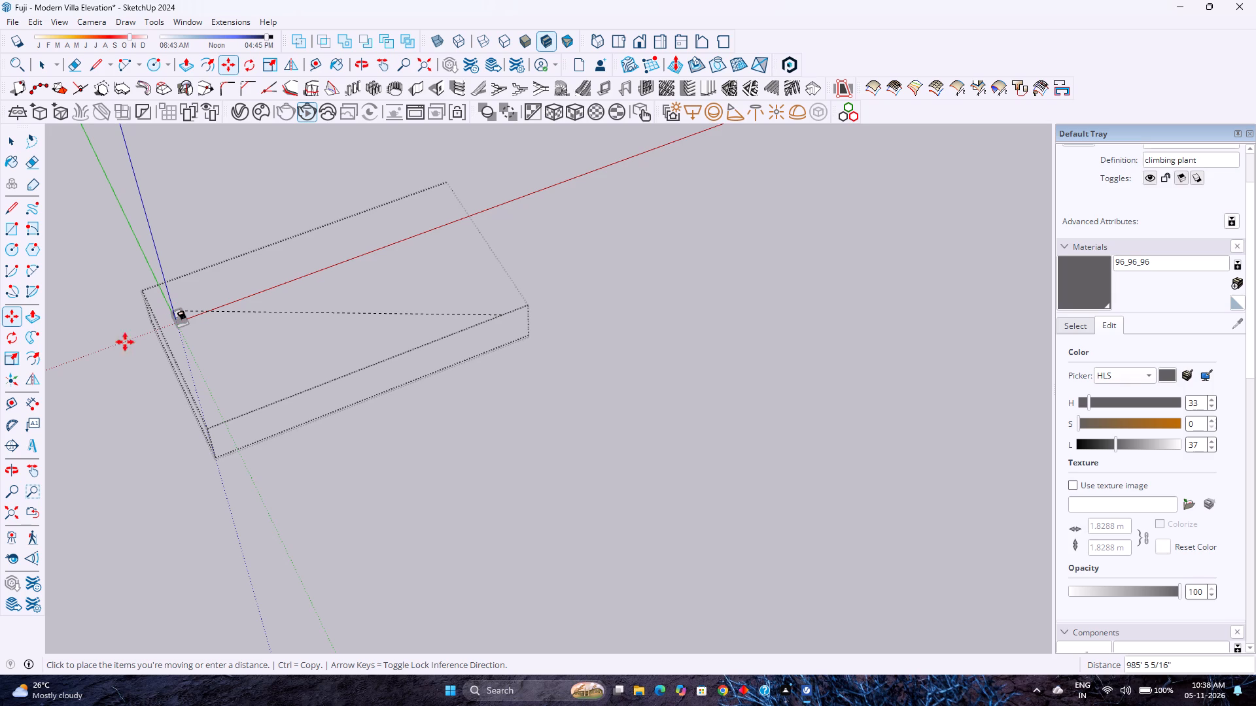
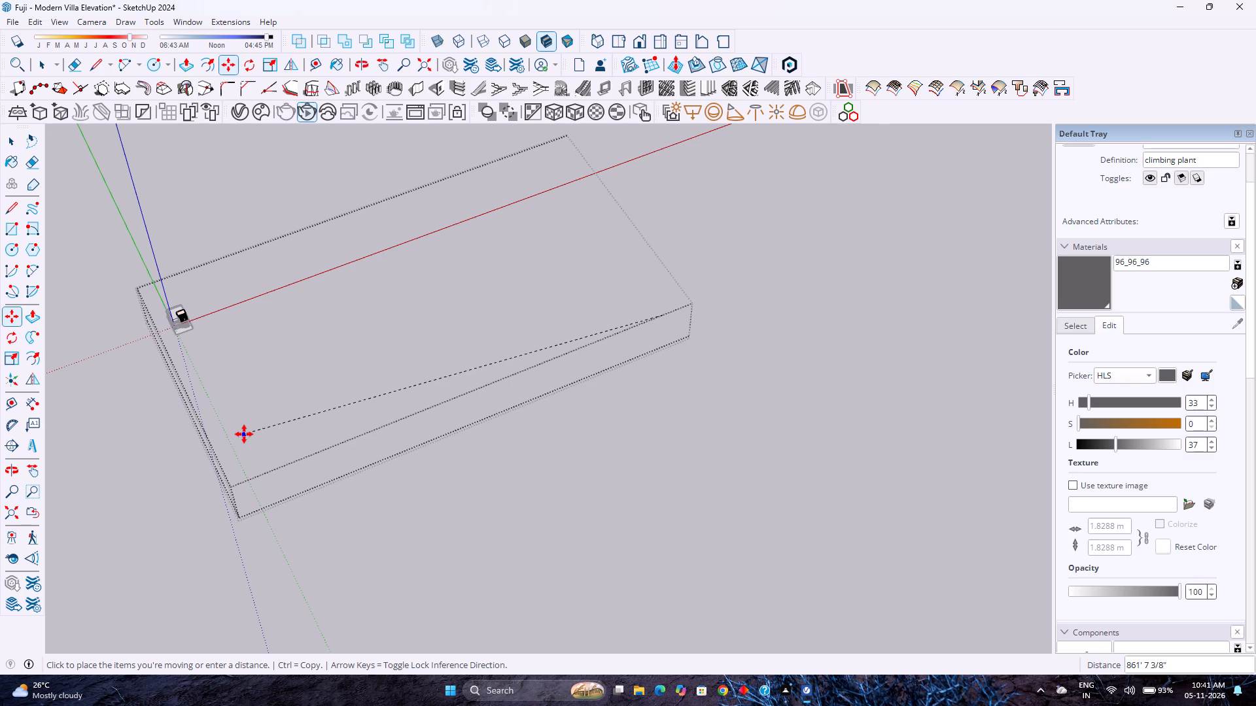
Place the climbing plant being moved at the villa's upper balcony parapet, between the potted plant and the curved corner.
scroll(138, 329, "up", 2)
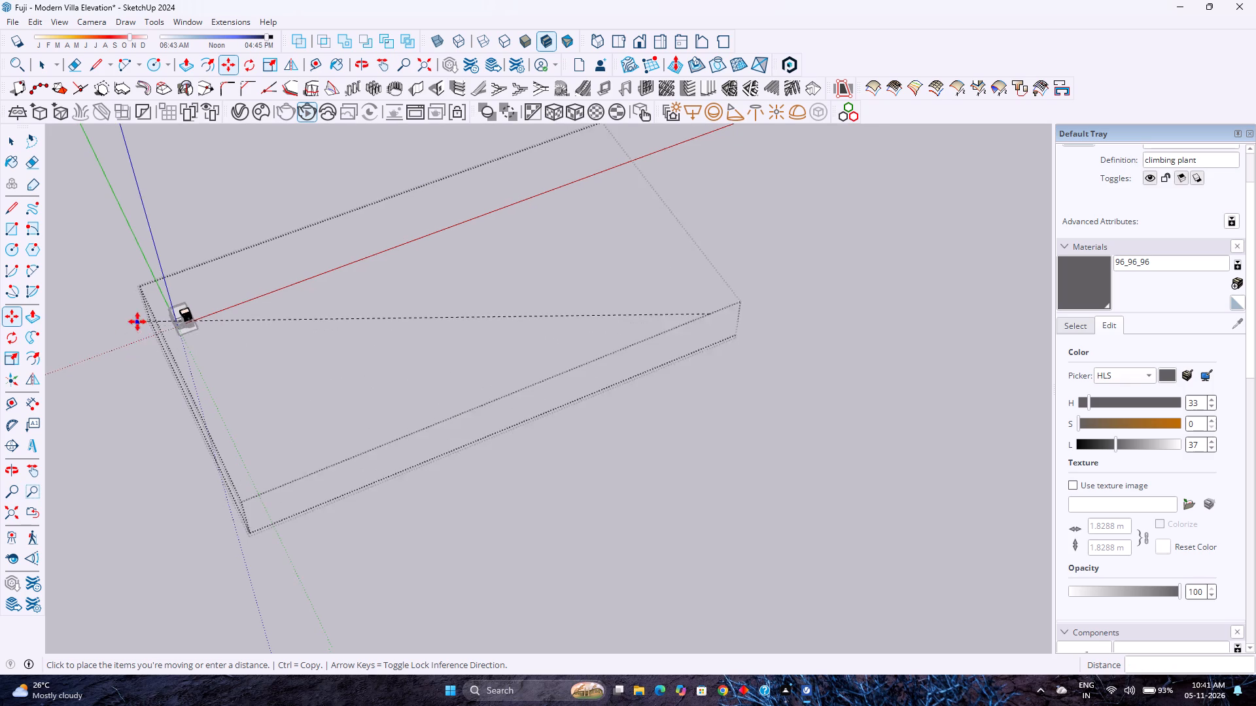
scroll(137, 322, "up", 6)
scroll(195, 320, "up", 15)
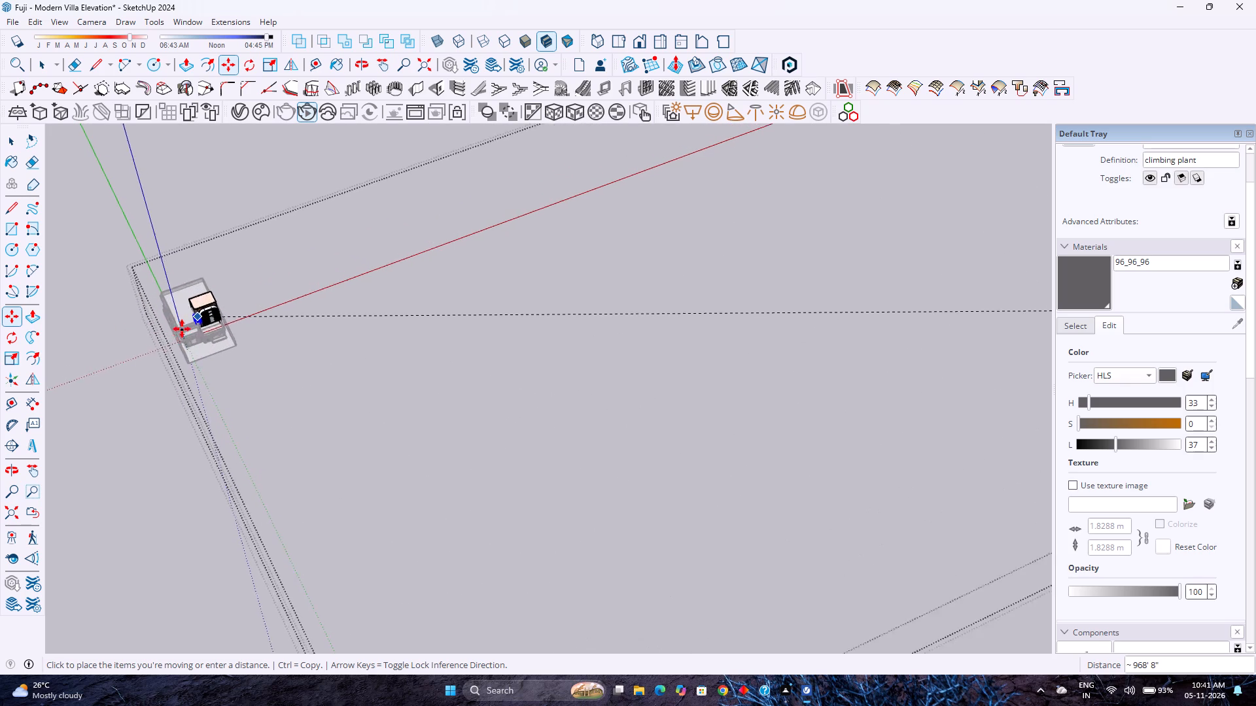
scroll(182, 329, "up", 20)
scroll(182, 329, "up", 9)
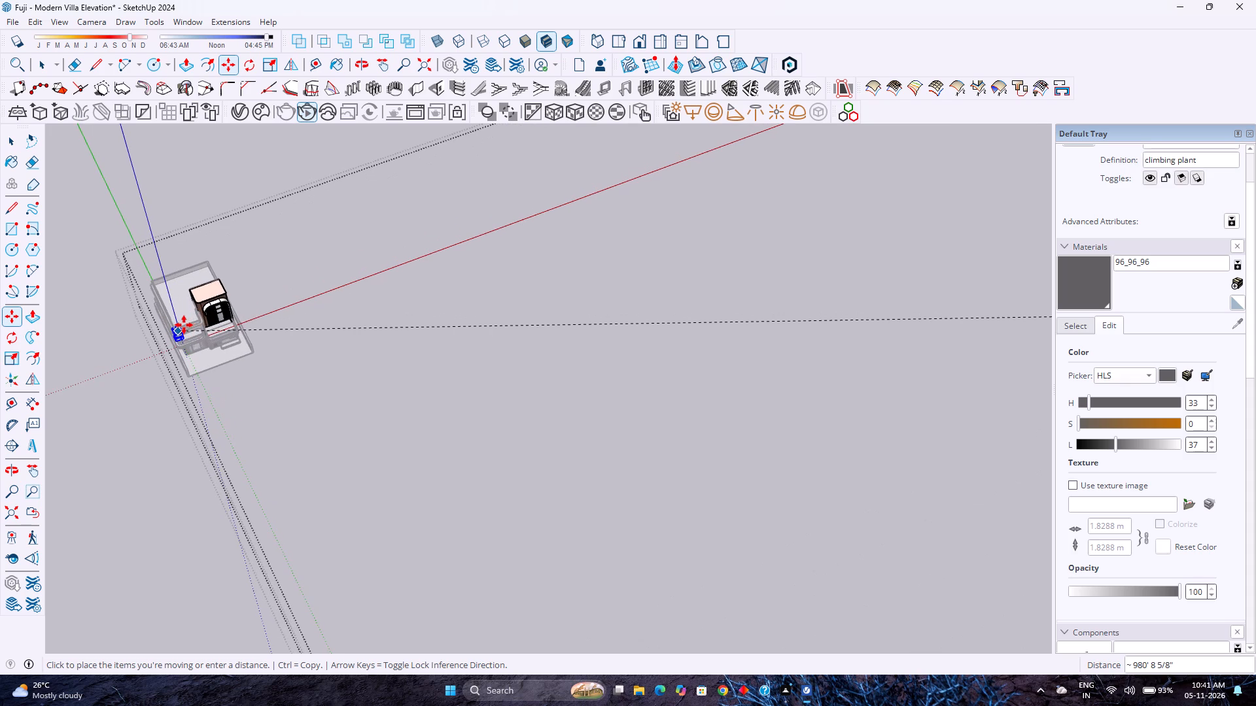
scroll(184, 325, "down", 4)
scroll(184, 325, "up", 14)
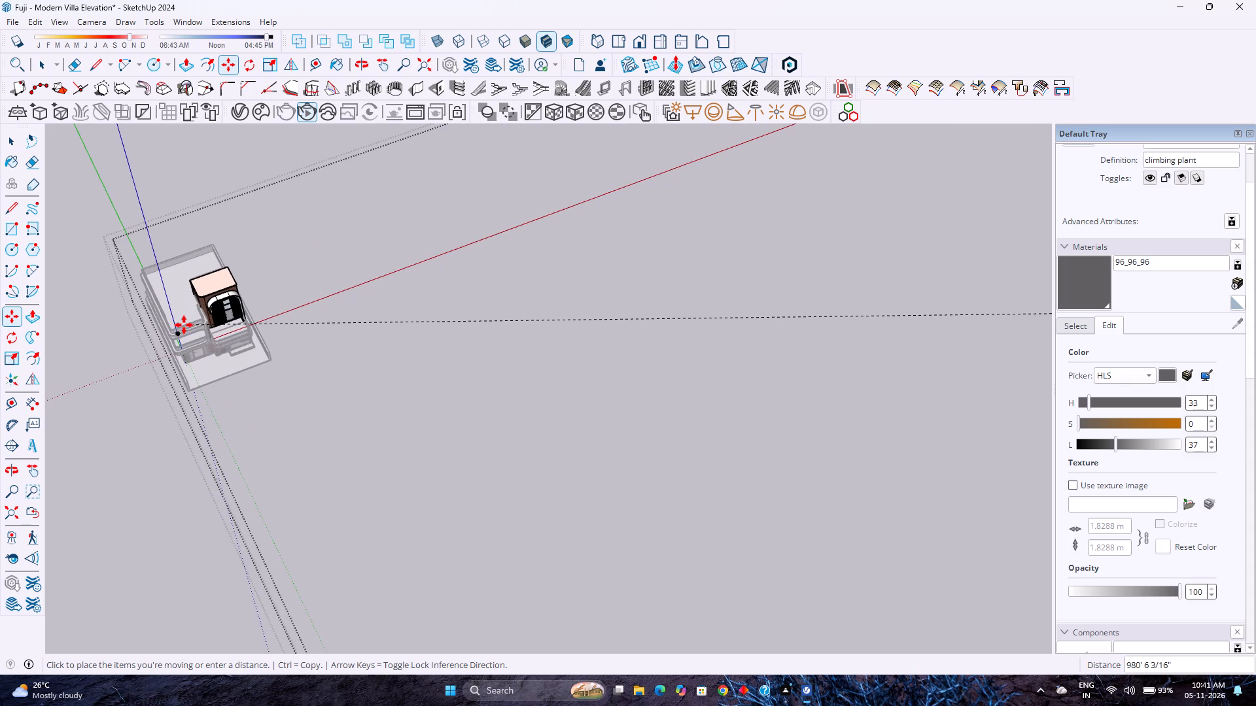
scroll(184, 325, "up", 2)
scroll(183, 325, "up", 20)
scroll(183, 325, "up", 3)
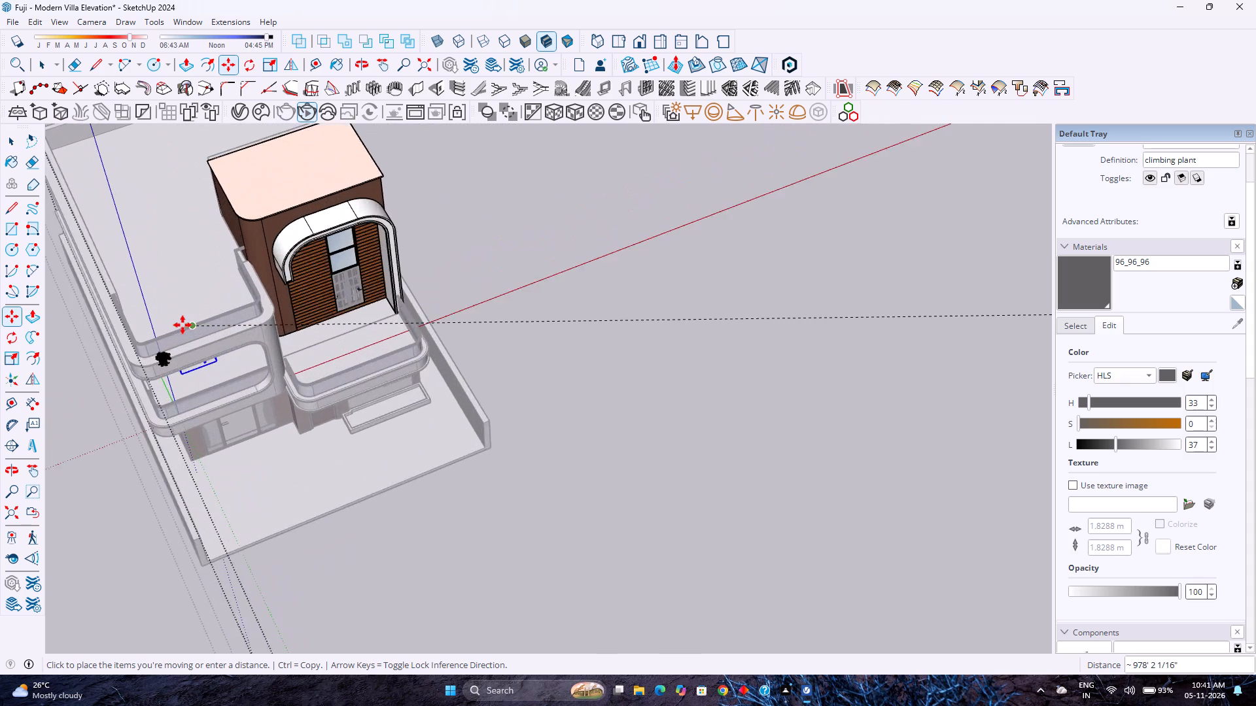
scroll(183, 325, "up", 14)
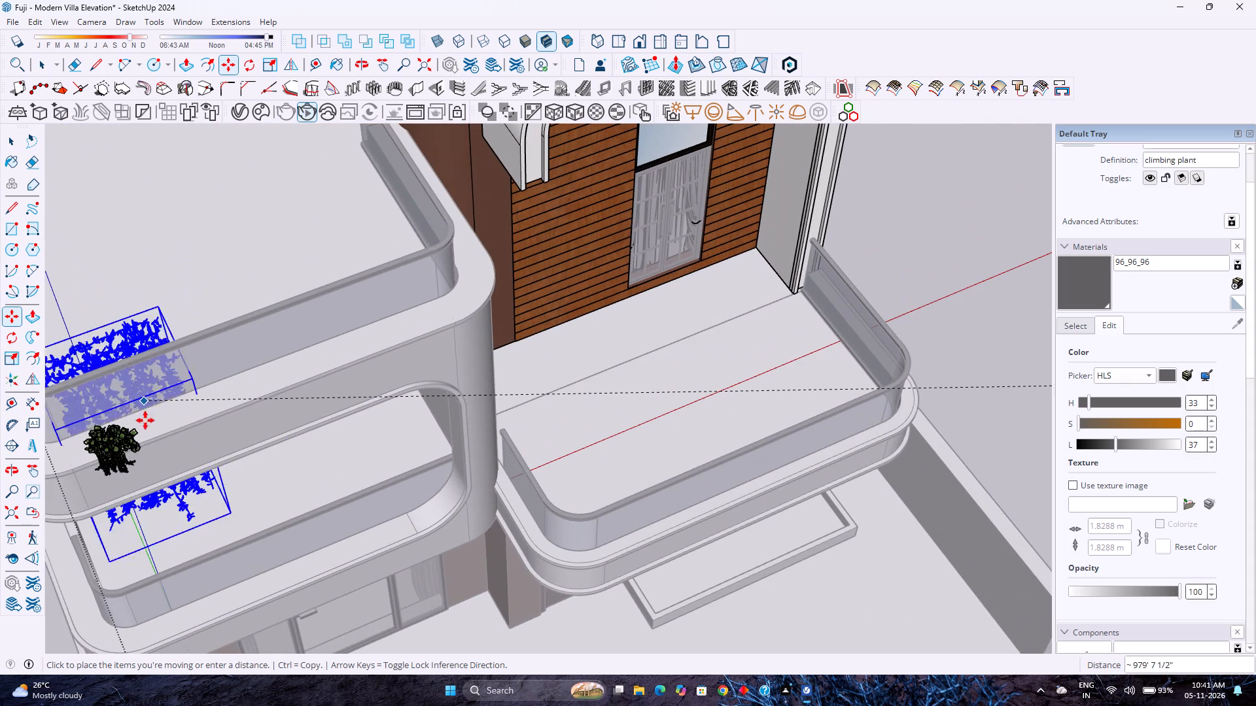
scroll(252, 414, "down", 3)
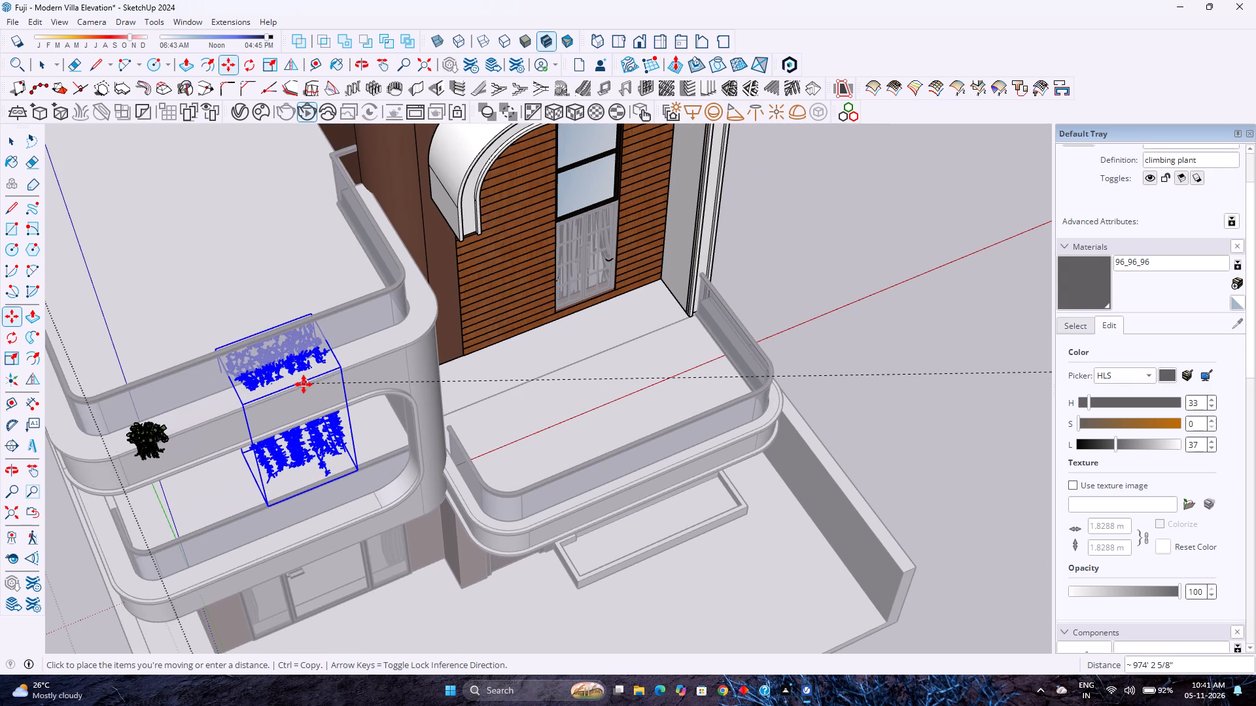
left_click(313, 367)
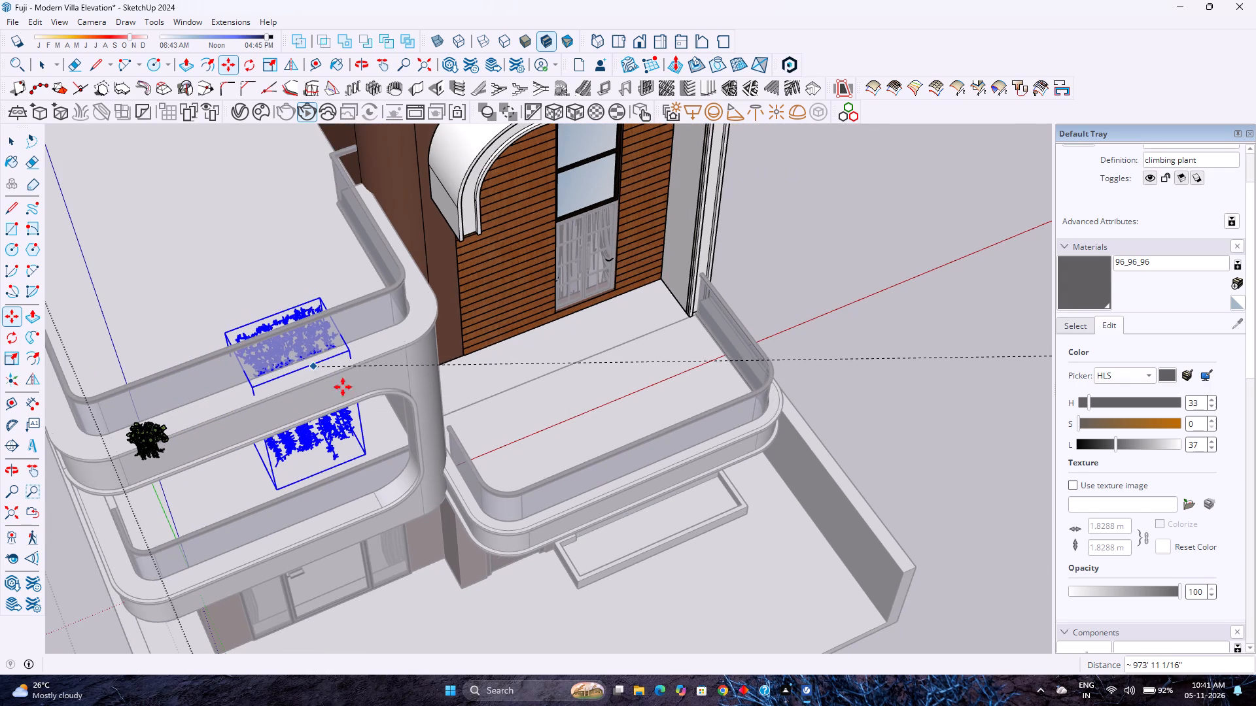
Scale the climbing plant down uniformly to about 0.55.
key("s")
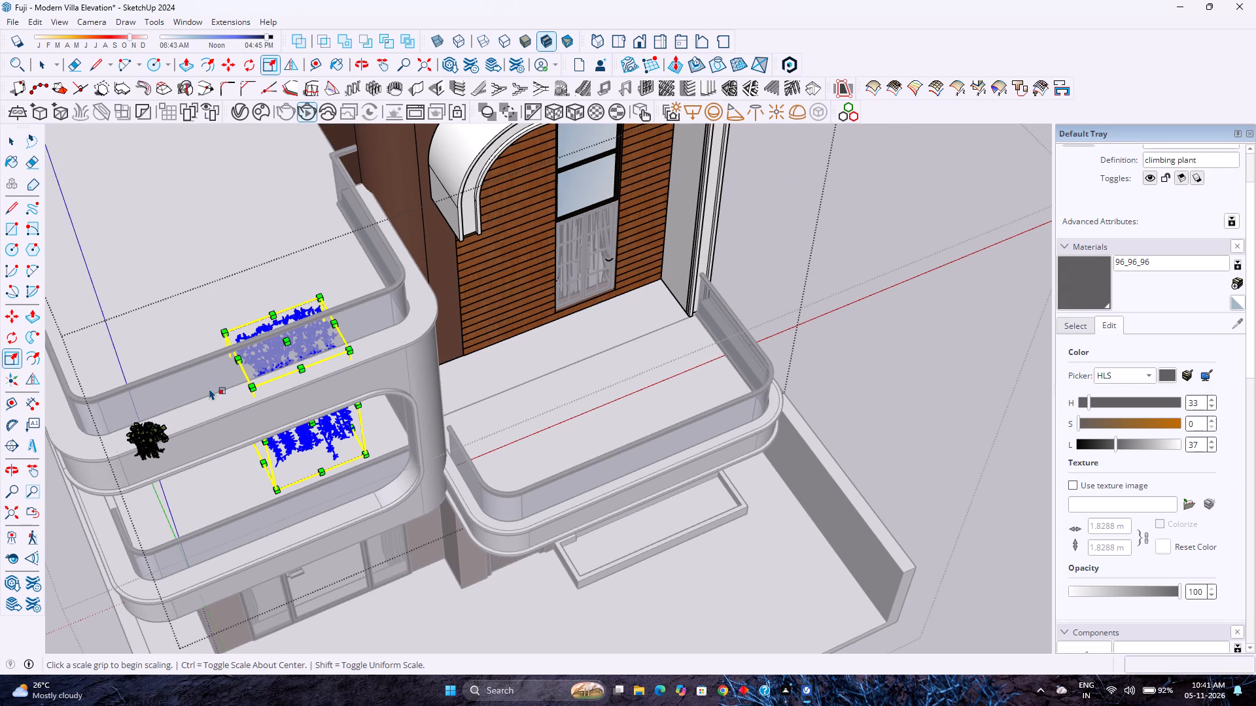
left_click(277, 491)
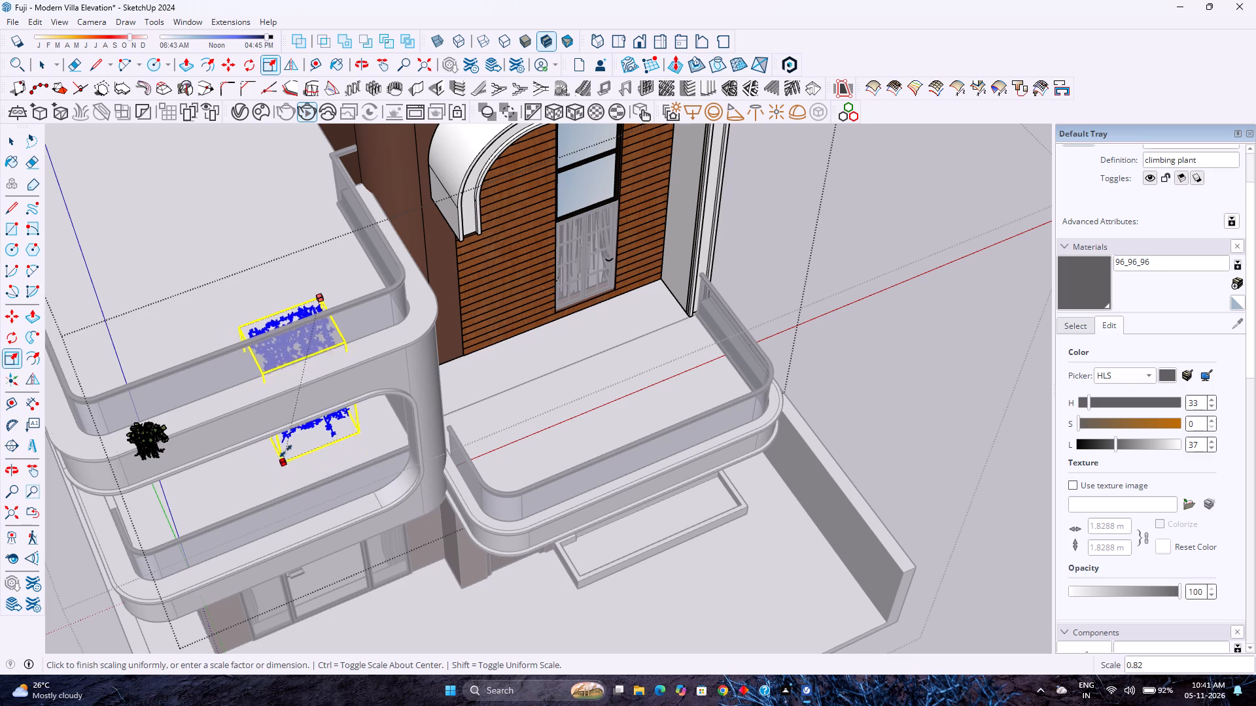
left_click(305, 408)
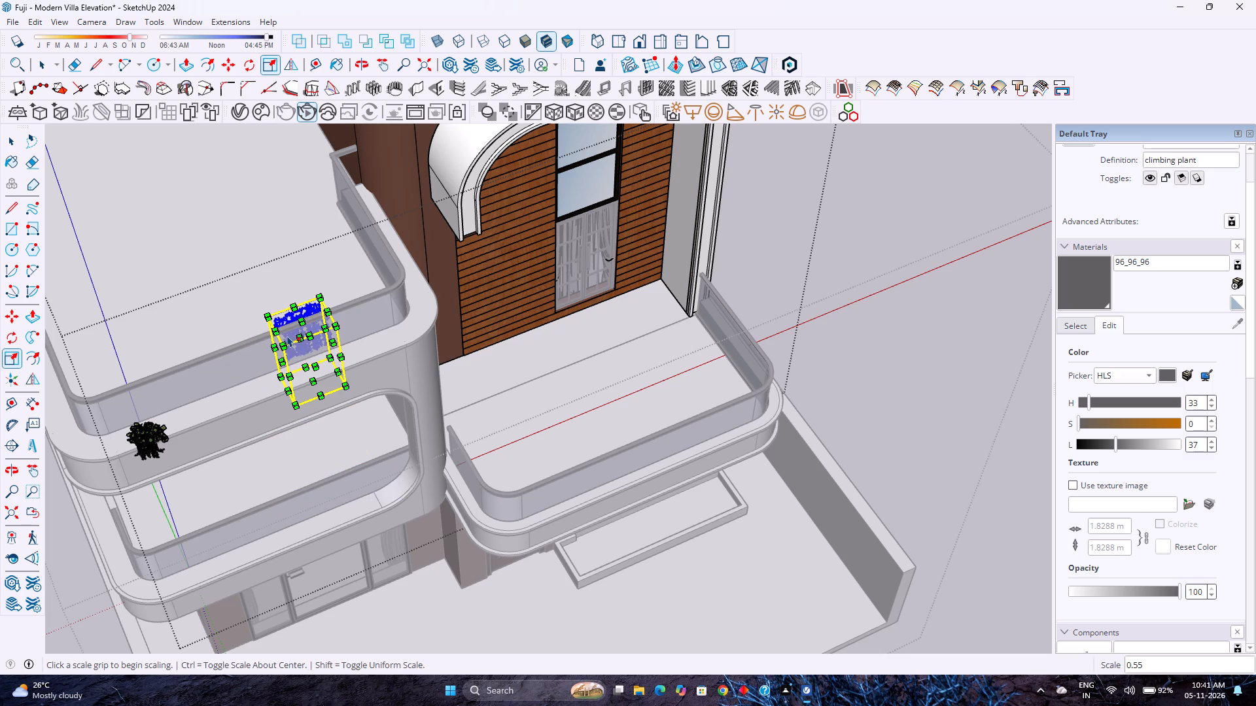
Move the climbing plant about 2' 4" outward along the green axis so it hangs over the balcony parapet's front.
key("m")
scroll(296, 335, "up", 1)
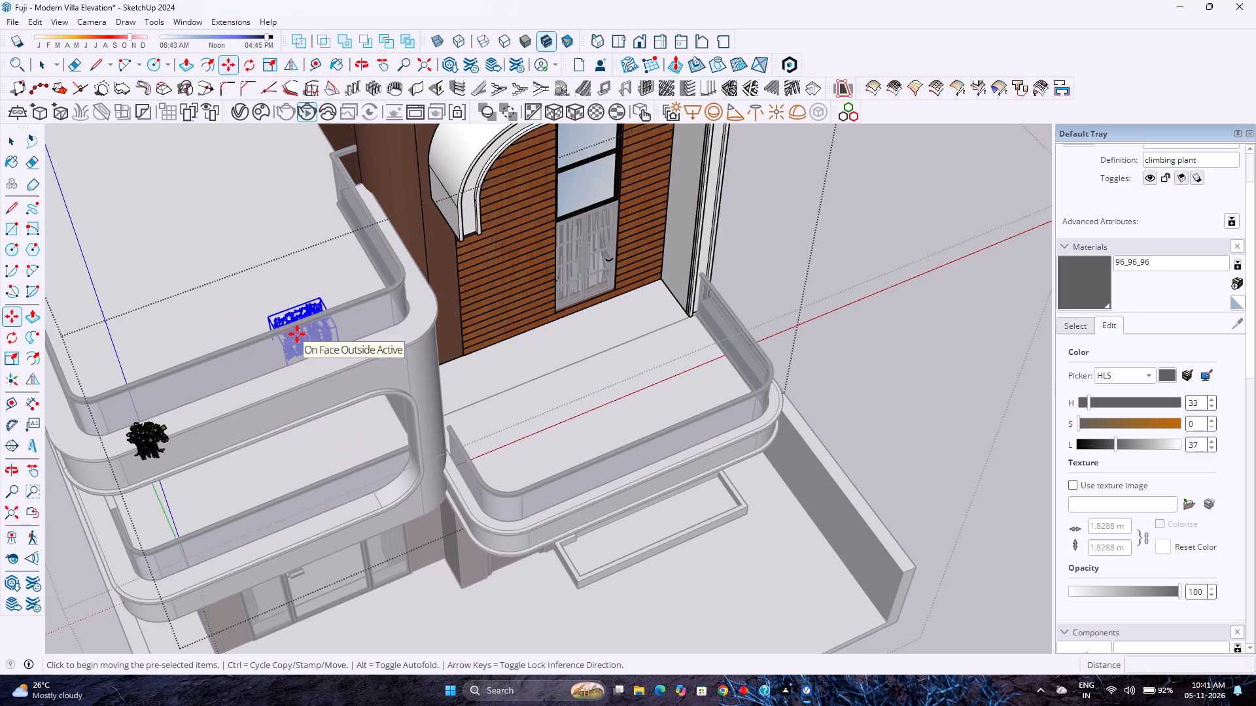
scroll(297, 334, "up", 3)
left_click(258, 311)
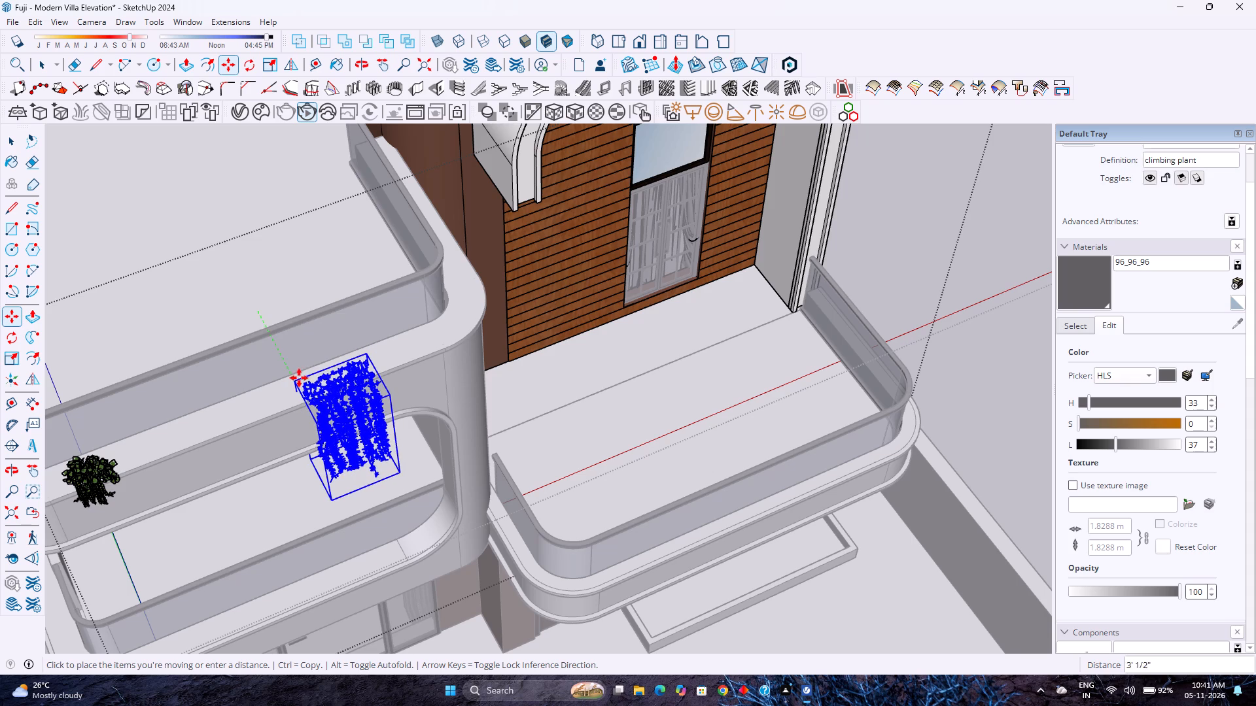
key("Left")
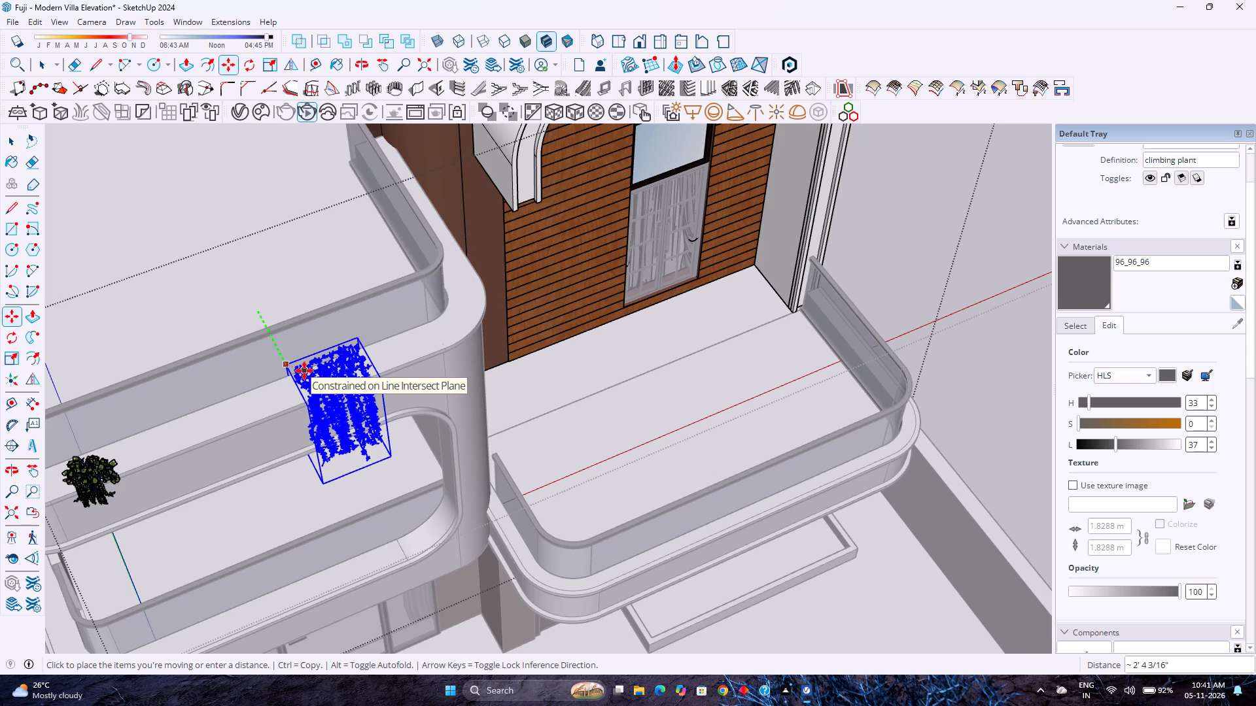
left_click(304, 371)
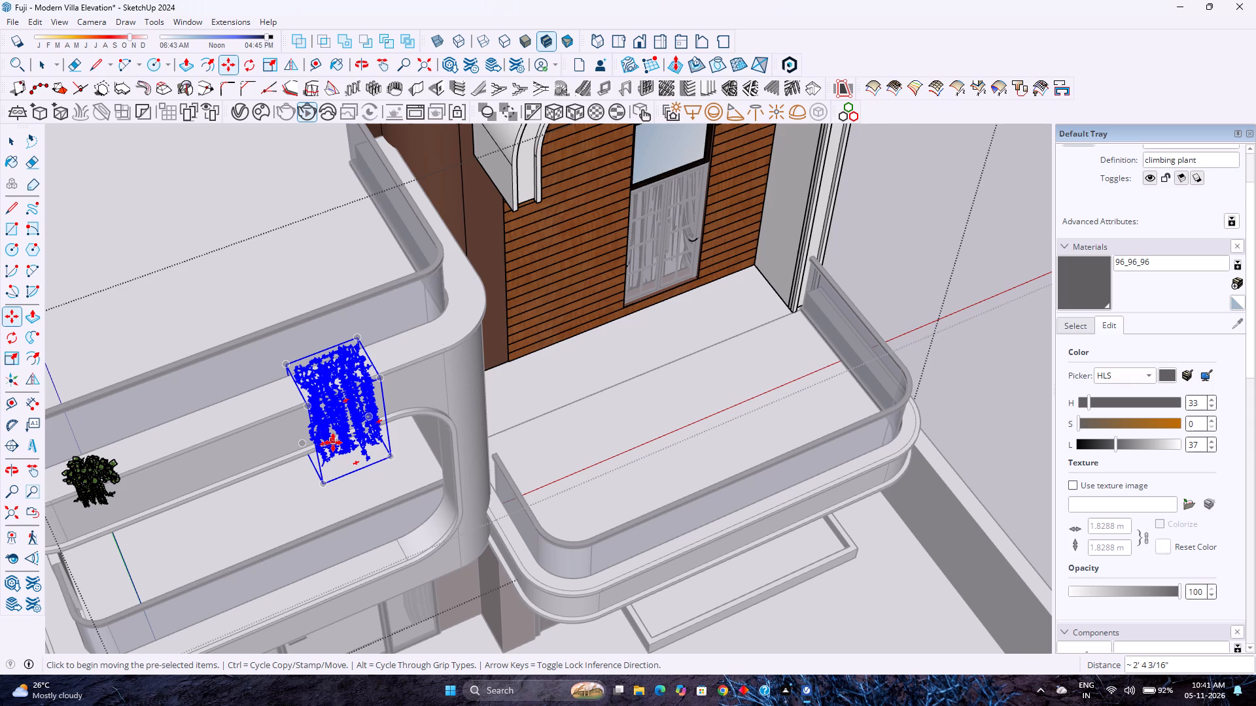
Lower the climbing plant 3" so its top foliage rests on the balcony parapet ledge.
scroll(333, 441, "down", 2)
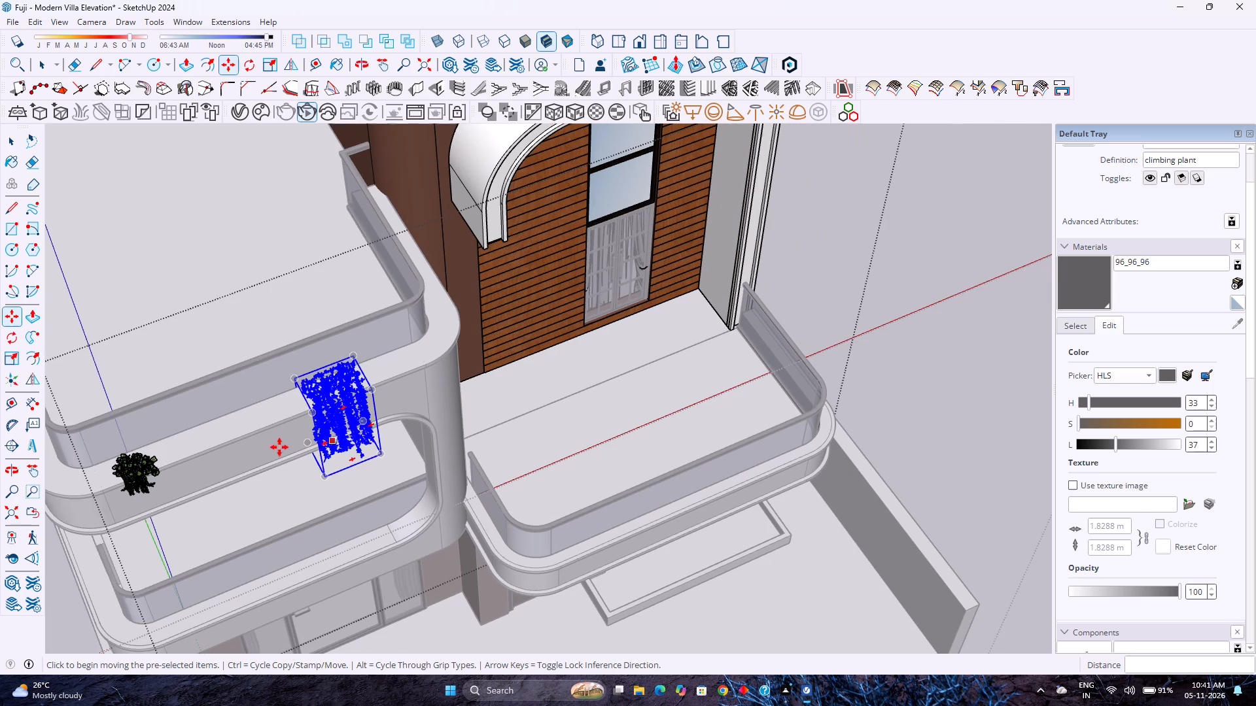
scroll(279, 448, "up", 5)
middle_click(282, 448)
middle_click(285, 448)
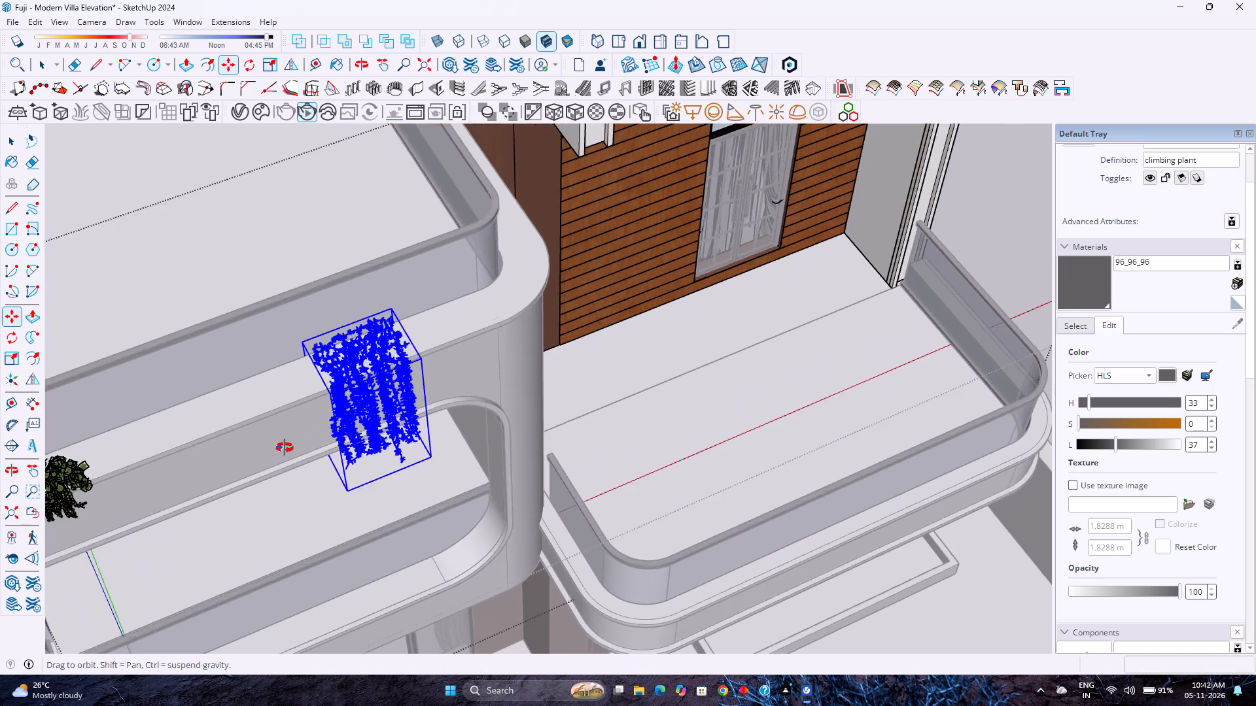
middle_click_drag(288, 448, 555, 375)
middle_click_drag(560, 373, 567, 373)
middle_click_drag(583, 368, 593, 365)
middle_click_drag(599, 363, 614, 360)
scroll(617, 360, "down", 3)
scroll(402, 416, "up", 5)
middle_click(425, 431)
middle_click(425, 431)
middle_click_drag(425, 431, 425, 429)
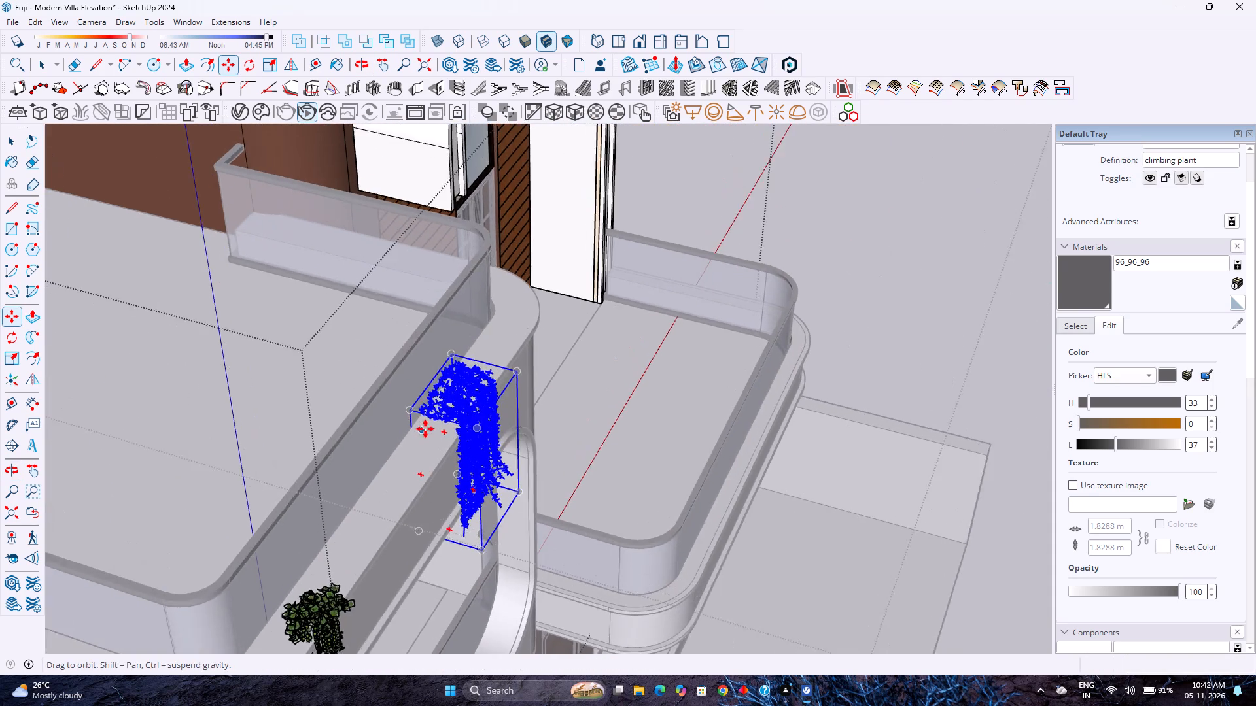
middle_click_drag(425, 429, 496, 359)
middle_click(496, 359)
scroll(524, 414, "up", 4)
middle_click_drag(527, 452, 544, 375)
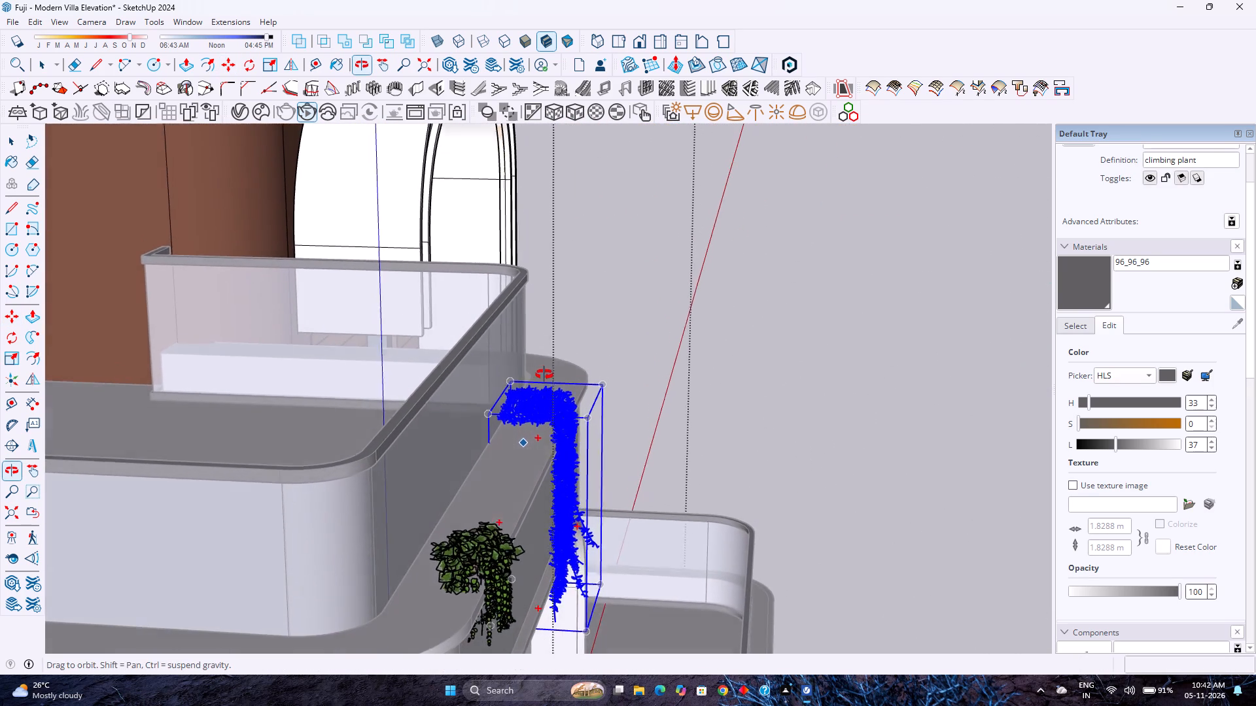
middle_click_drag(544, 375, 546, 372)
scroll(552, 462, "up", 3)
middle_click_drag(548, 462, 549, 402)
middle_click(549, 402)
scroll(472, 413, "up", 3)
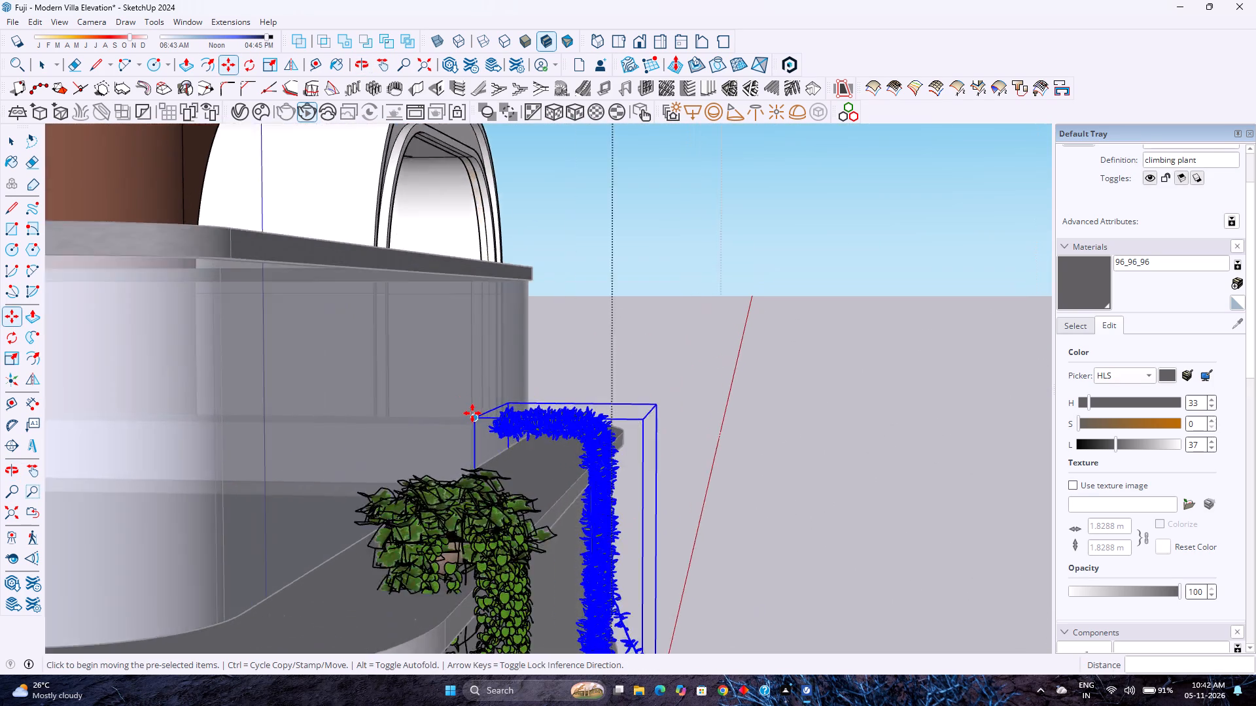
left_click(472, 413)
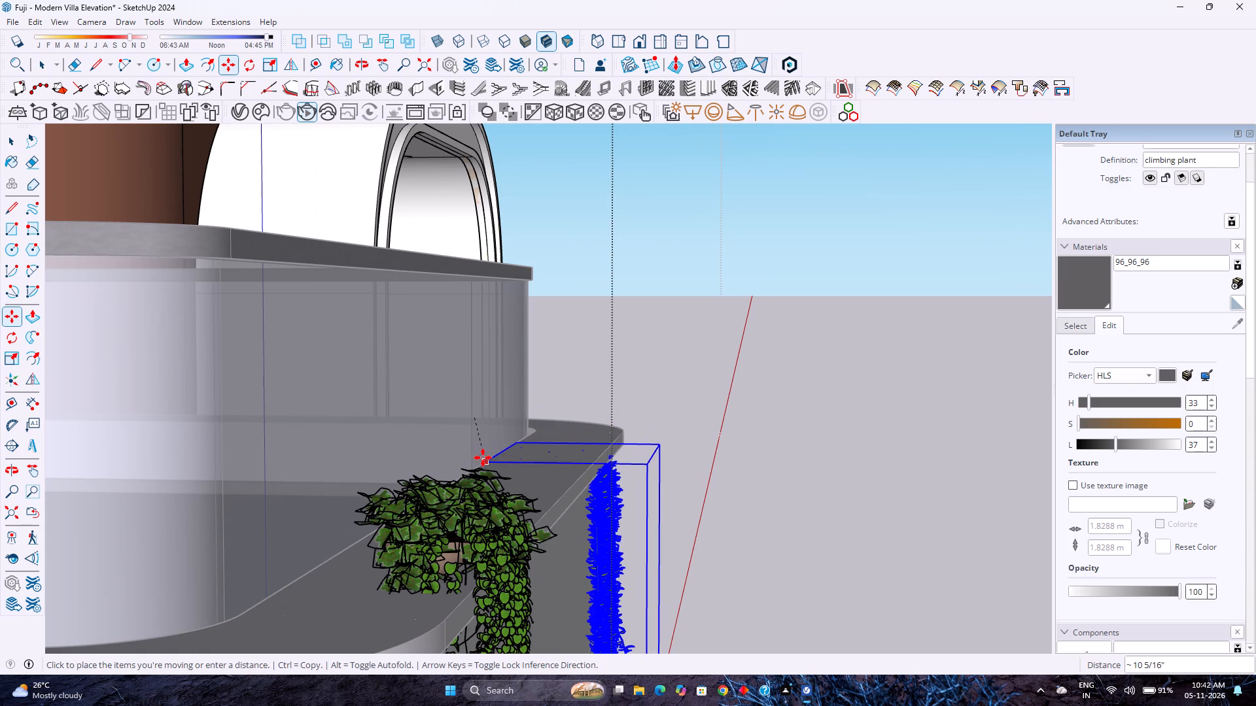
left_click(480, 443)
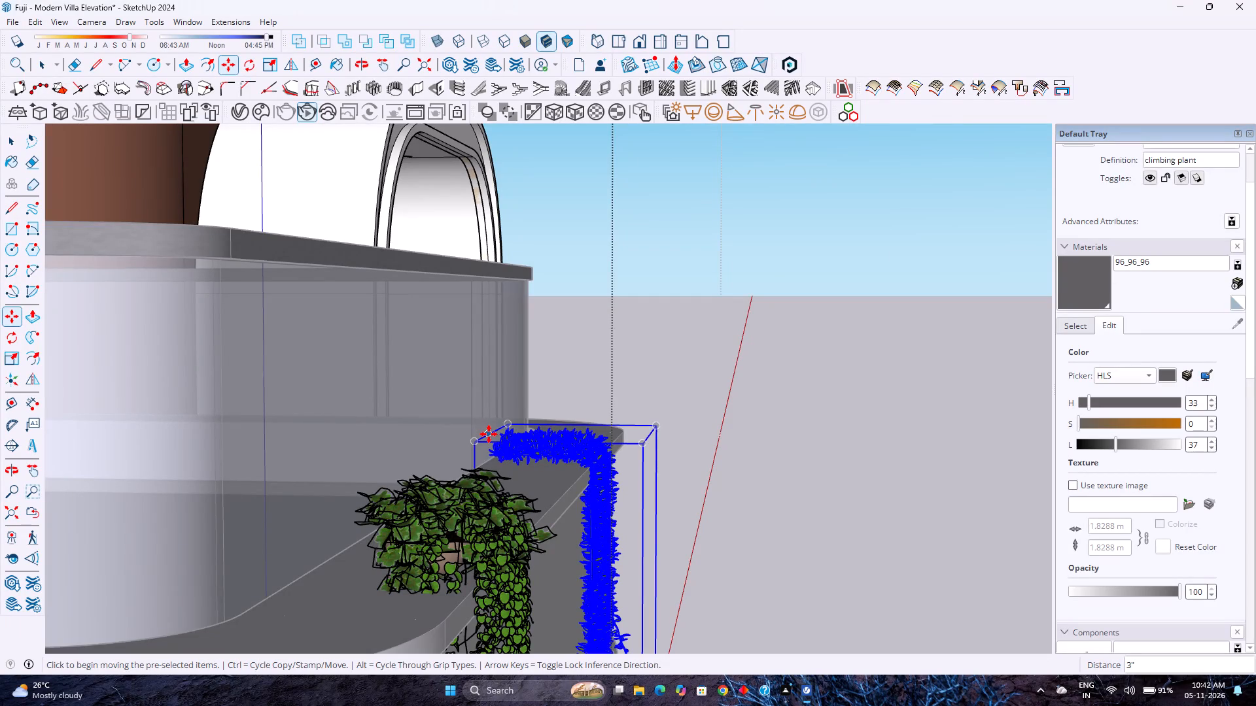
Shorten the climbing plant's hanging height by scaling it along the blue axis to about 0.70.
scroll(542, 473, "up", 7)
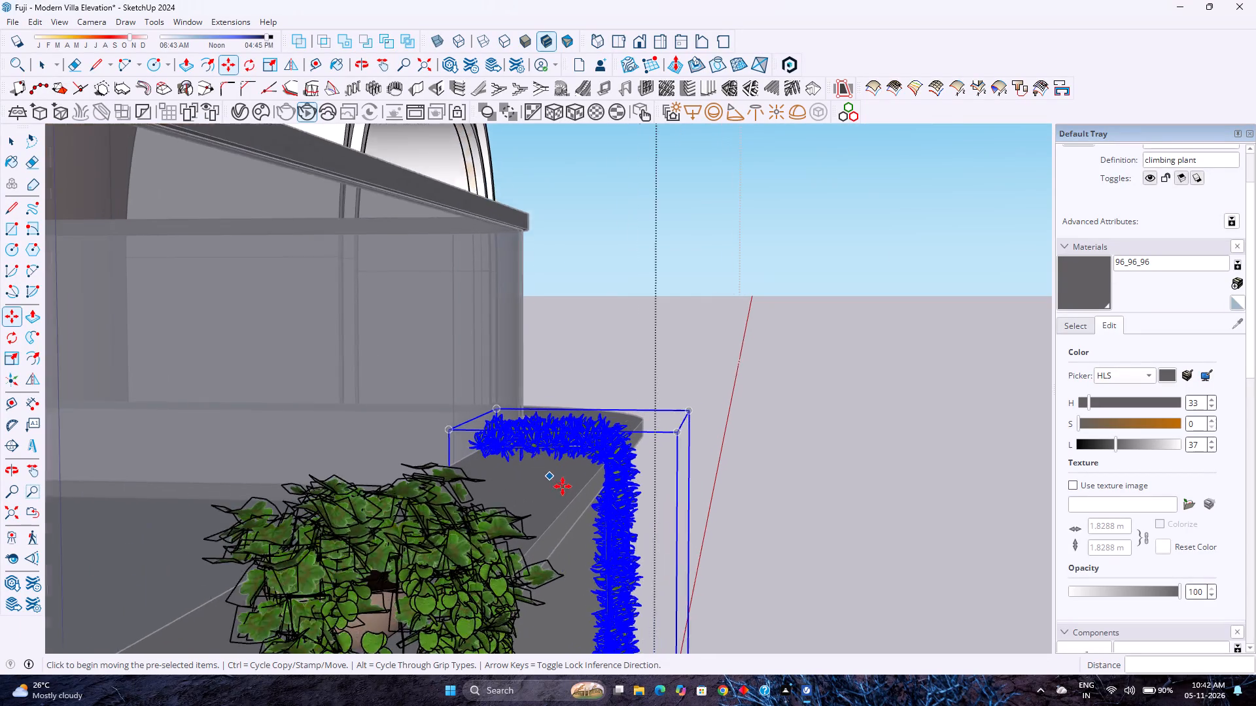
scroll(563, 486, "up", 3)
middle_click_drag(566, 488, 413, 501)
middle_click(413, 501)
scroll(413, 501, "down", 5)
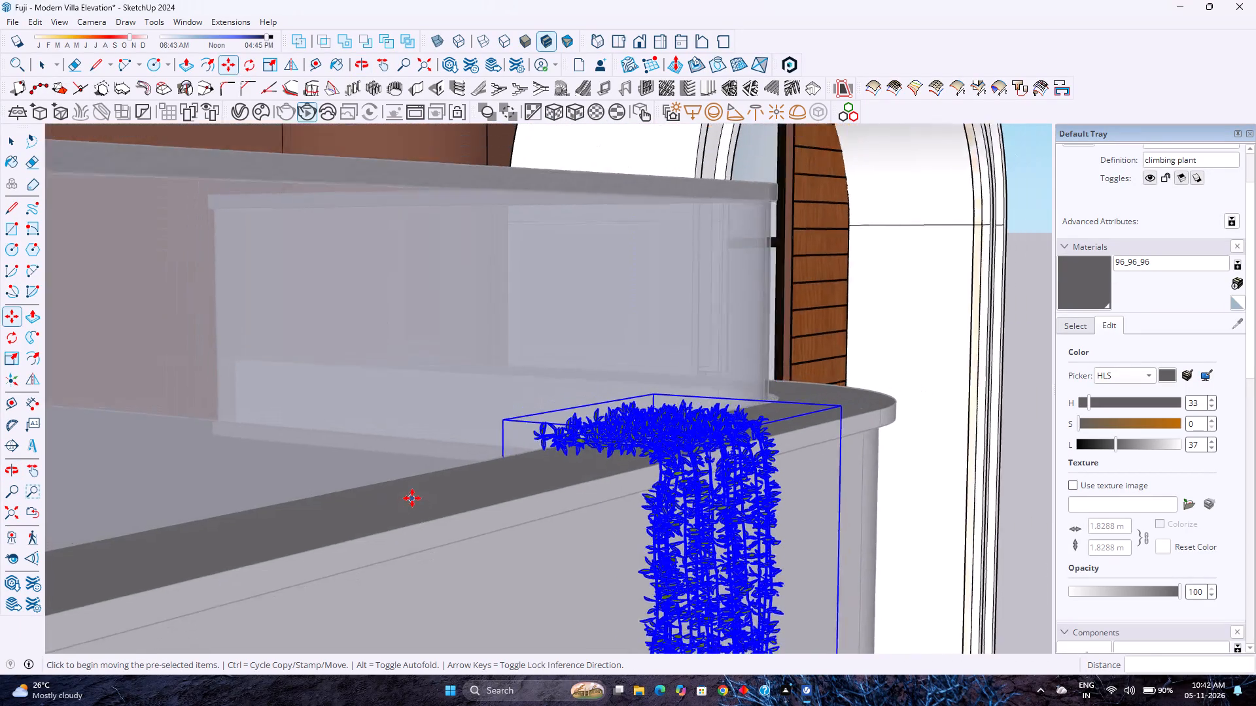
scroll(412, 498, "down", 12)
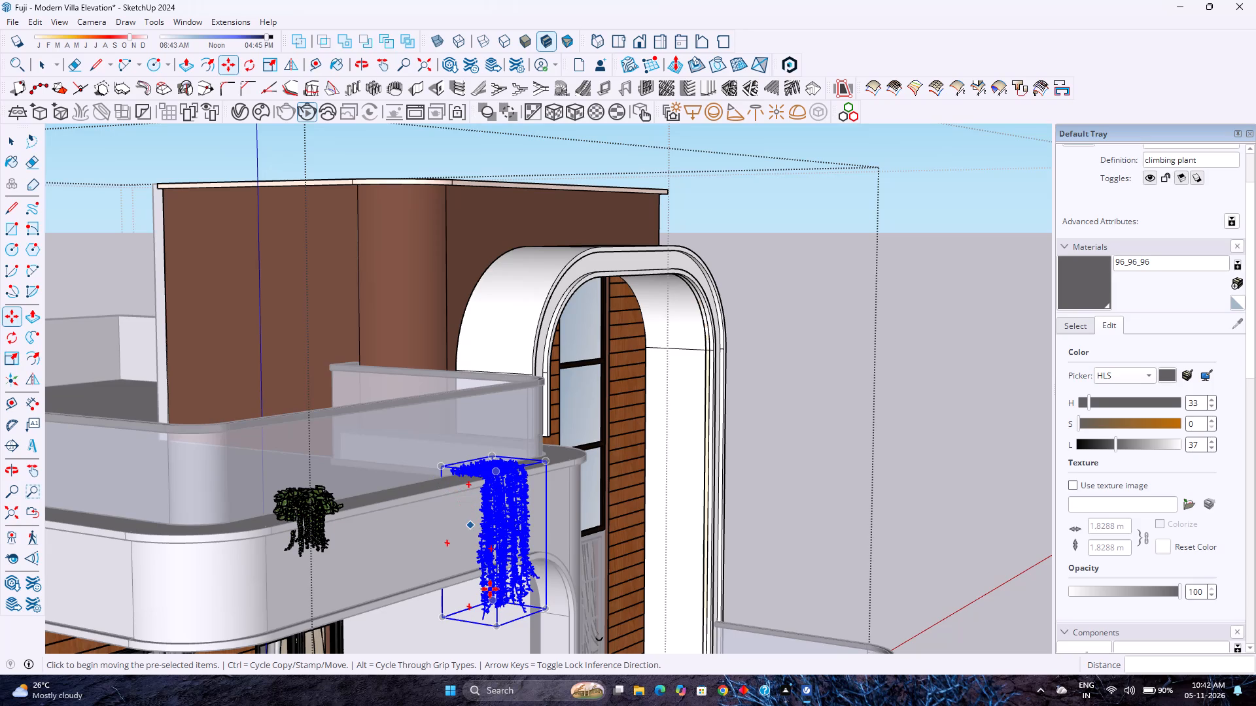
key("s")
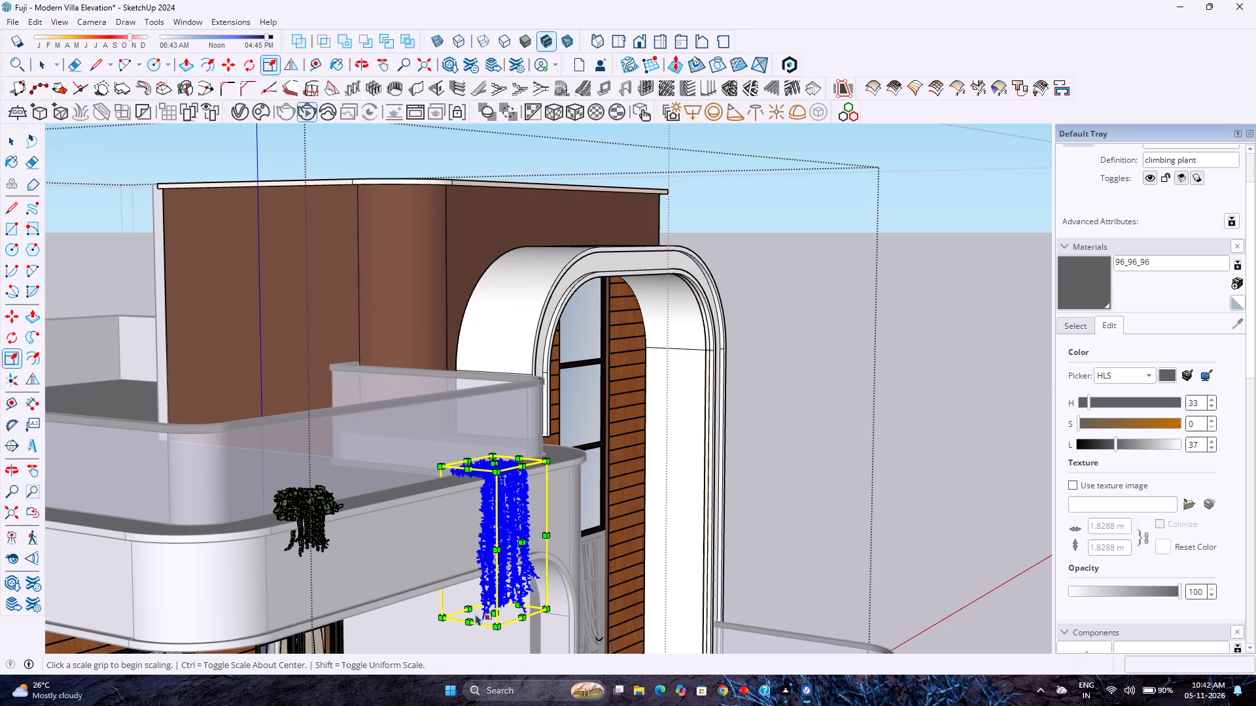
left_click(498, 614)
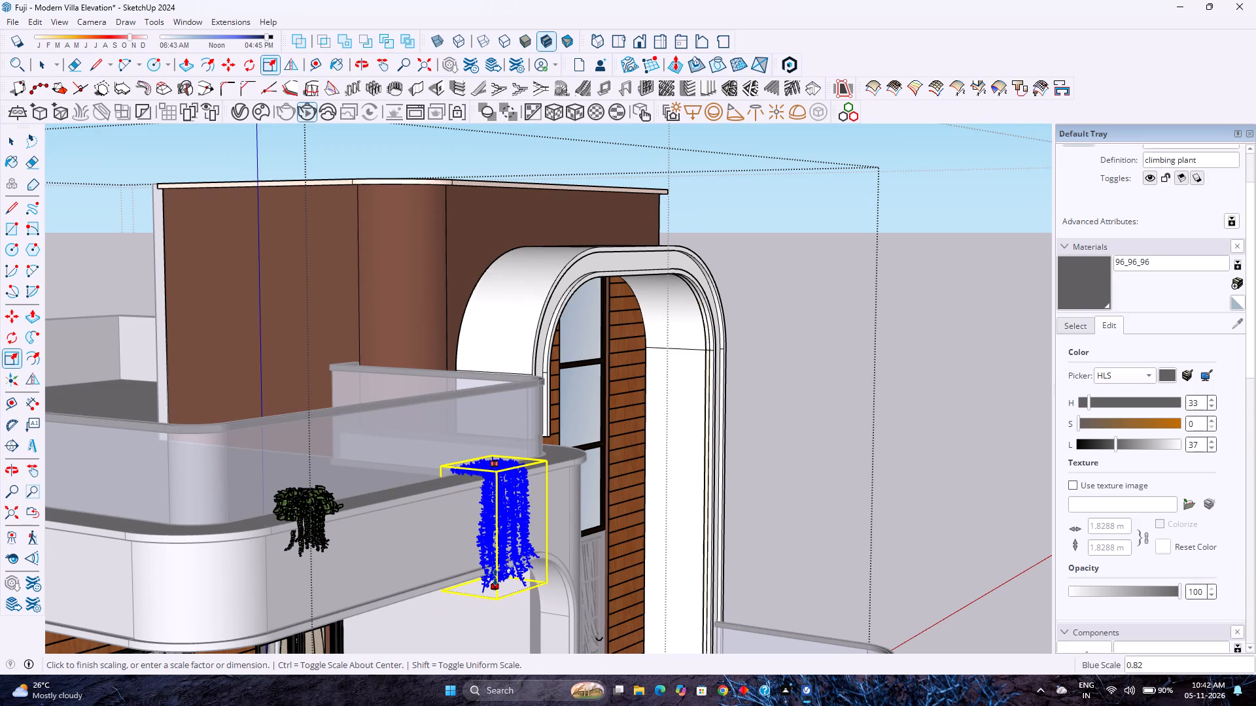
left_click(494, 575)
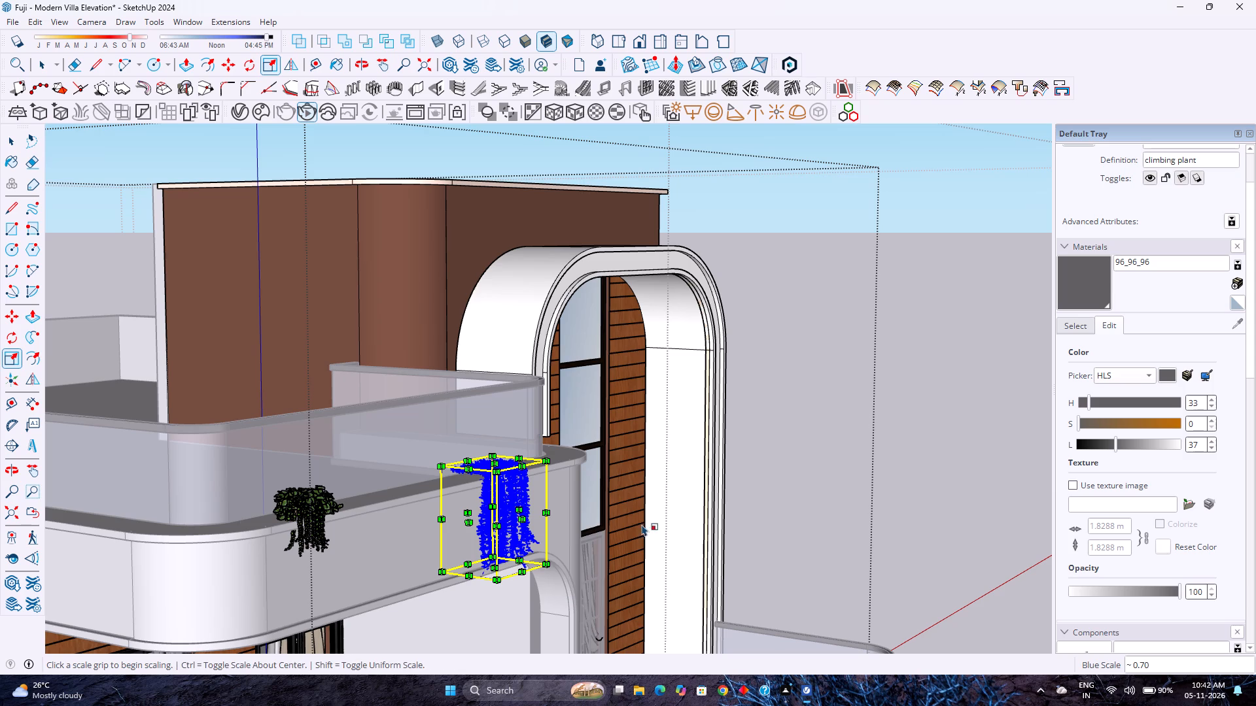
key("space")
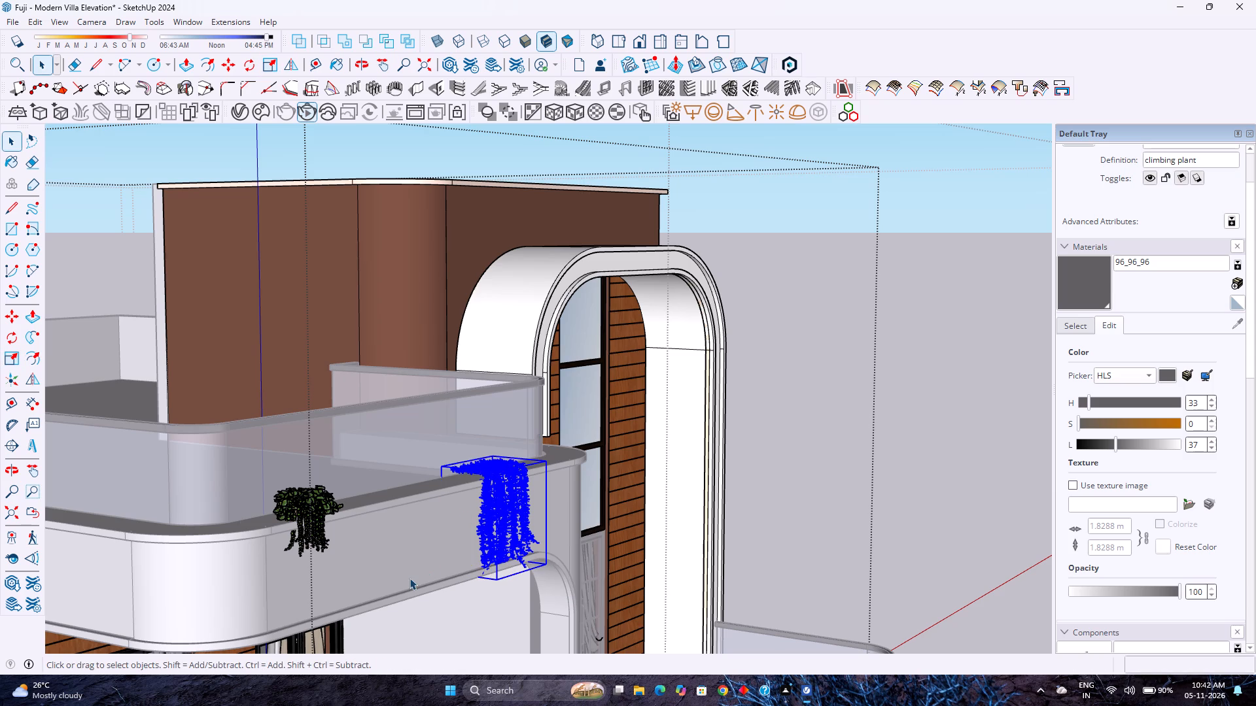
Move the climbing plant about 2' 6 9/16" along the red axis toward the parapet's curved corner beside the brown tower.
scroll(415, 571, "down", 6)
middle_click_drag(490, 561, 468, 564)
middle_click_drag(463, 564, 281, 552)
scroll(369, 463, "down", 3)
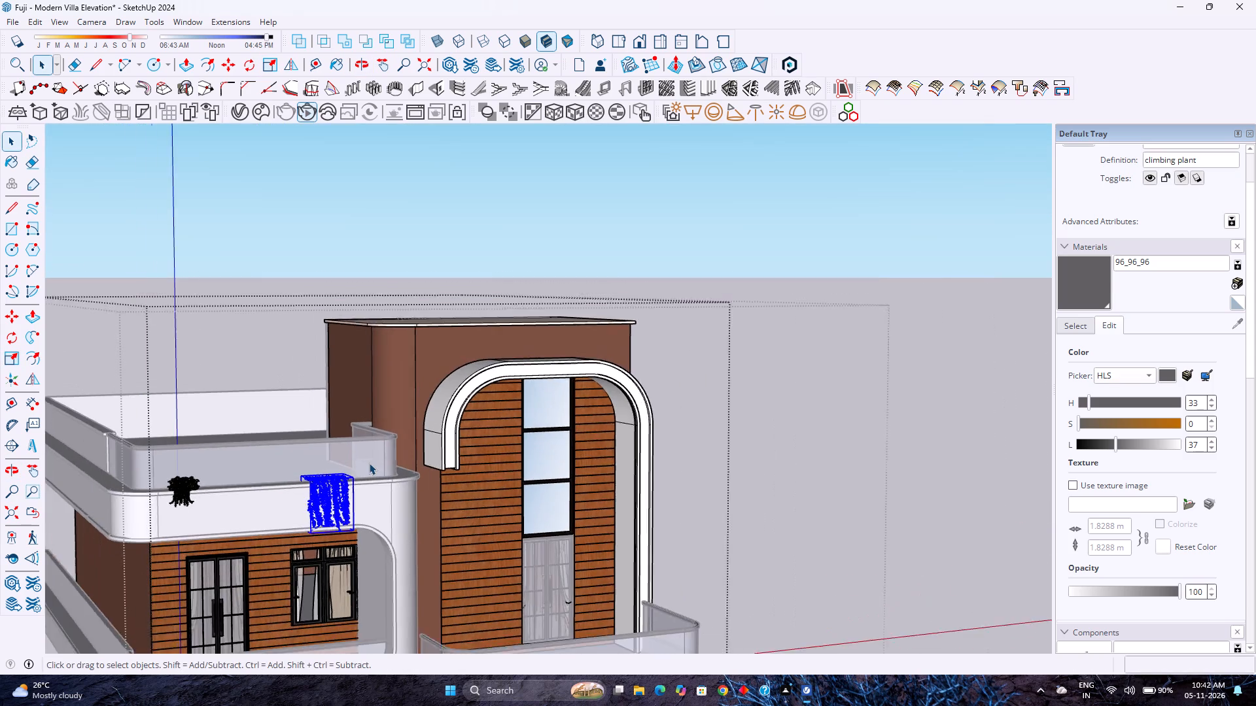
scroll(369, 463, "down", 1)
scroll(369, 462, "up", 2)
key("m")
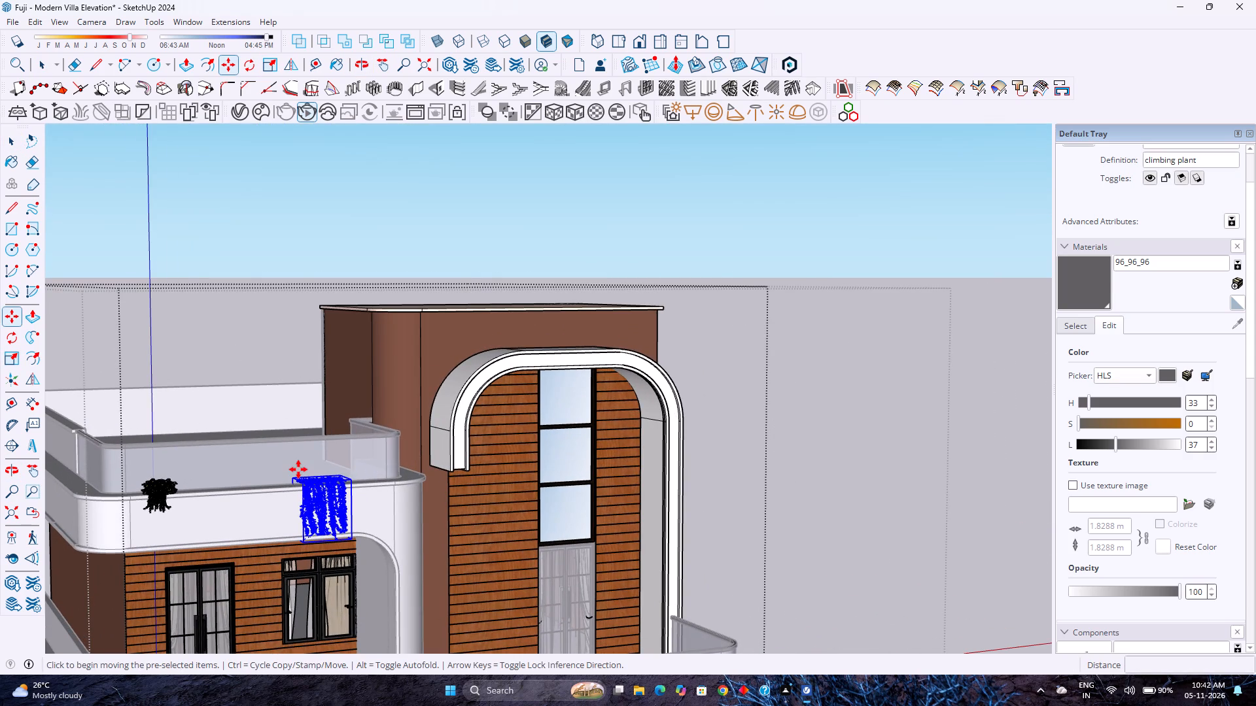
scroll(288, 480, "up", 8)
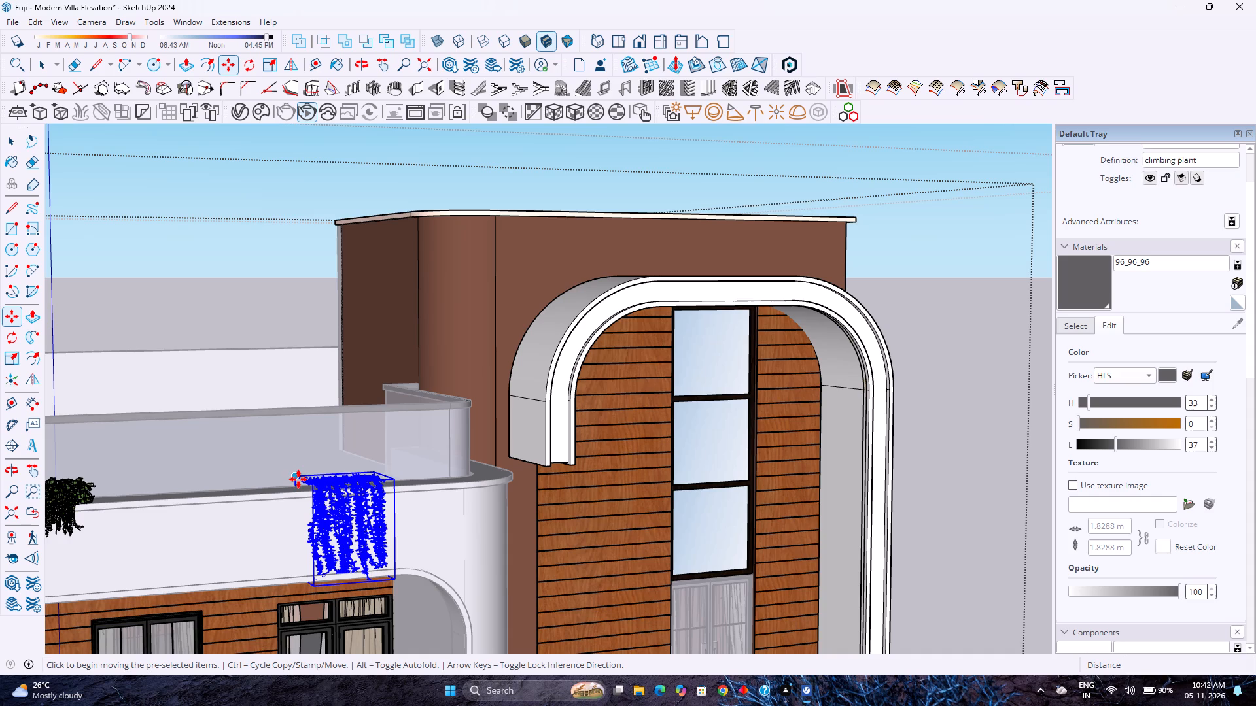
left_click(298, 479)
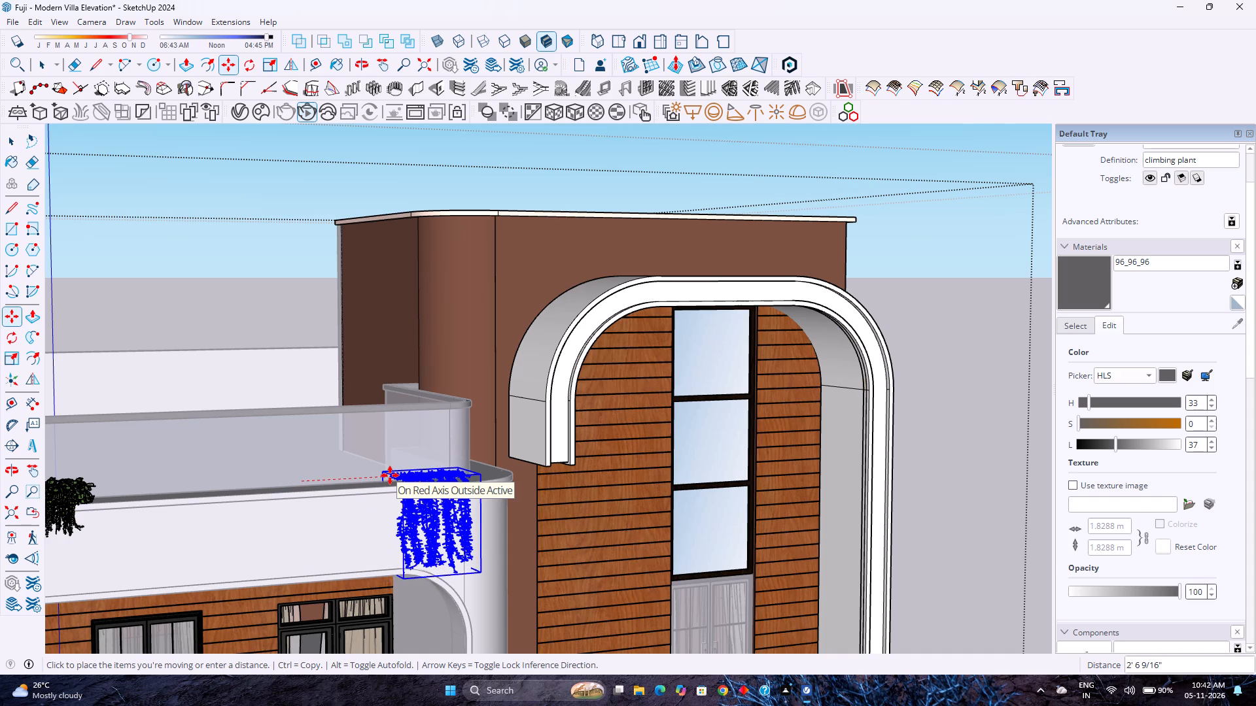
left_click(390, 475)
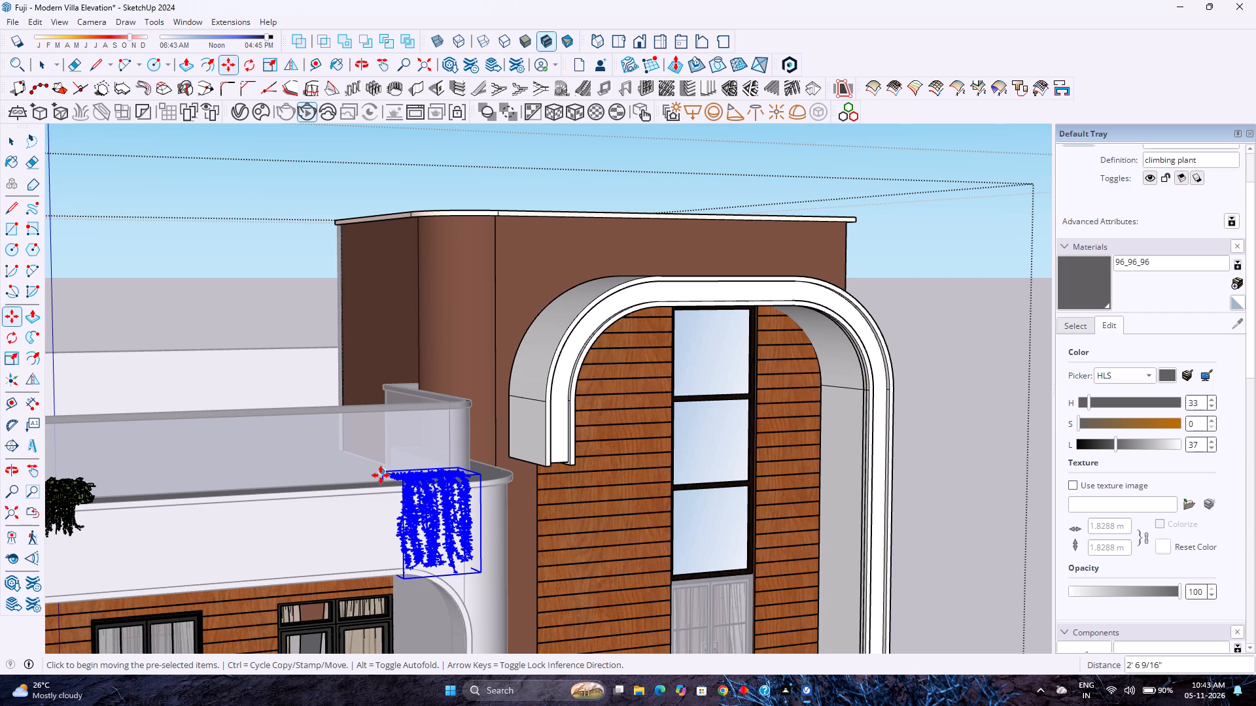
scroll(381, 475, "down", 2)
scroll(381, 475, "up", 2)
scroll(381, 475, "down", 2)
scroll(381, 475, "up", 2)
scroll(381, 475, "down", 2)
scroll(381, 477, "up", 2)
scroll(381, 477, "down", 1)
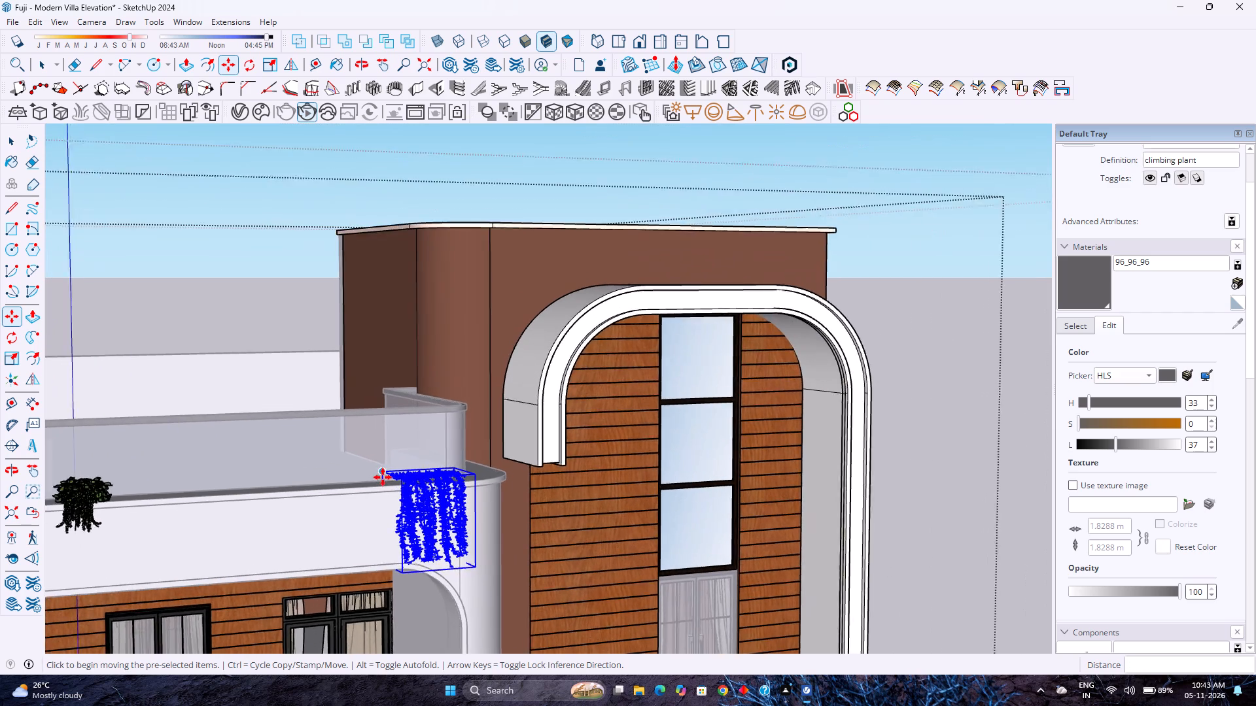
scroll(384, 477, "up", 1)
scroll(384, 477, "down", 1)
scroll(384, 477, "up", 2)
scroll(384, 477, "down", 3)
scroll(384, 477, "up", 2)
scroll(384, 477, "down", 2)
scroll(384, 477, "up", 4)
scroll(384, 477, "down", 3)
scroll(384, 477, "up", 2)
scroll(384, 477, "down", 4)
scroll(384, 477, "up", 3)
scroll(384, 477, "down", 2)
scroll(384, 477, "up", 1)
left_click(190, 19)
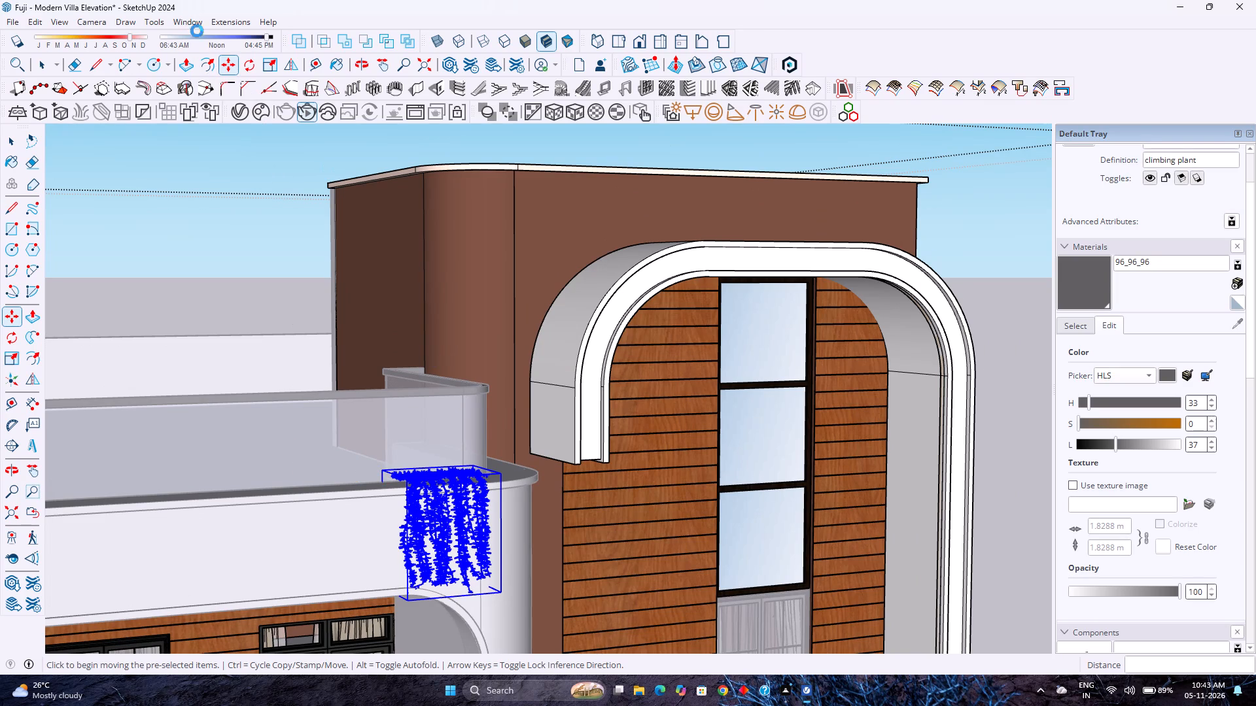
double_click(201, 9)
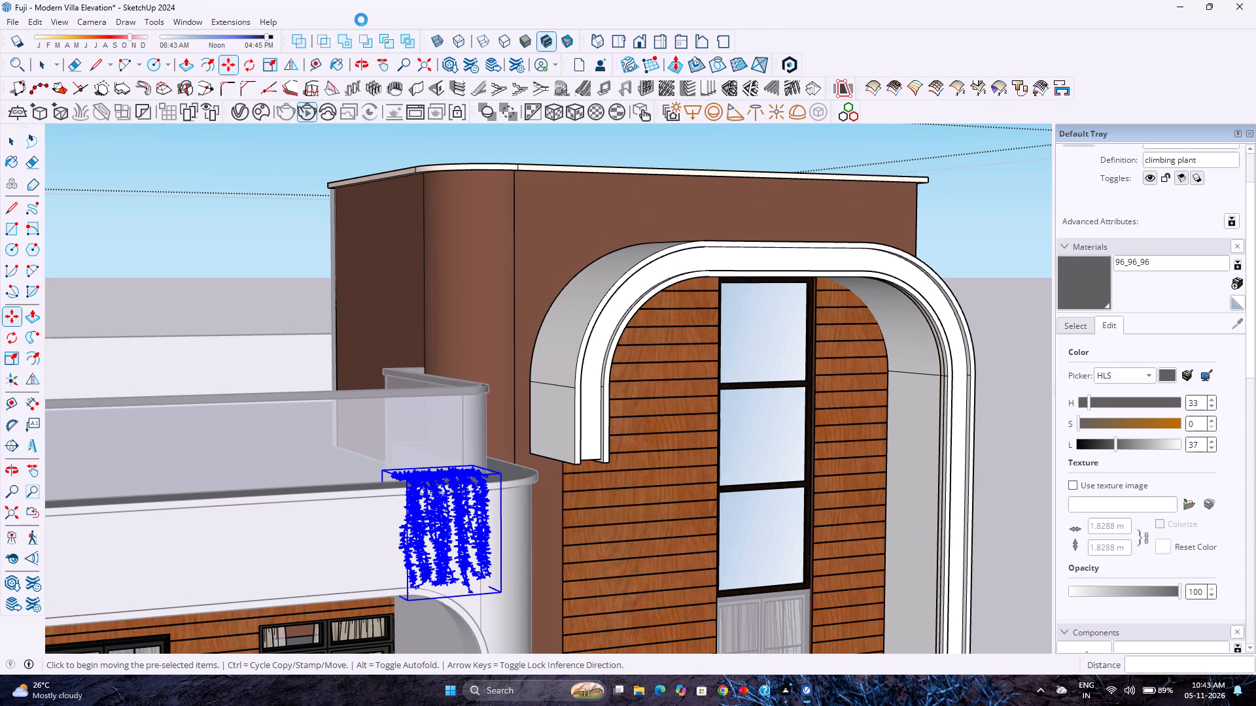
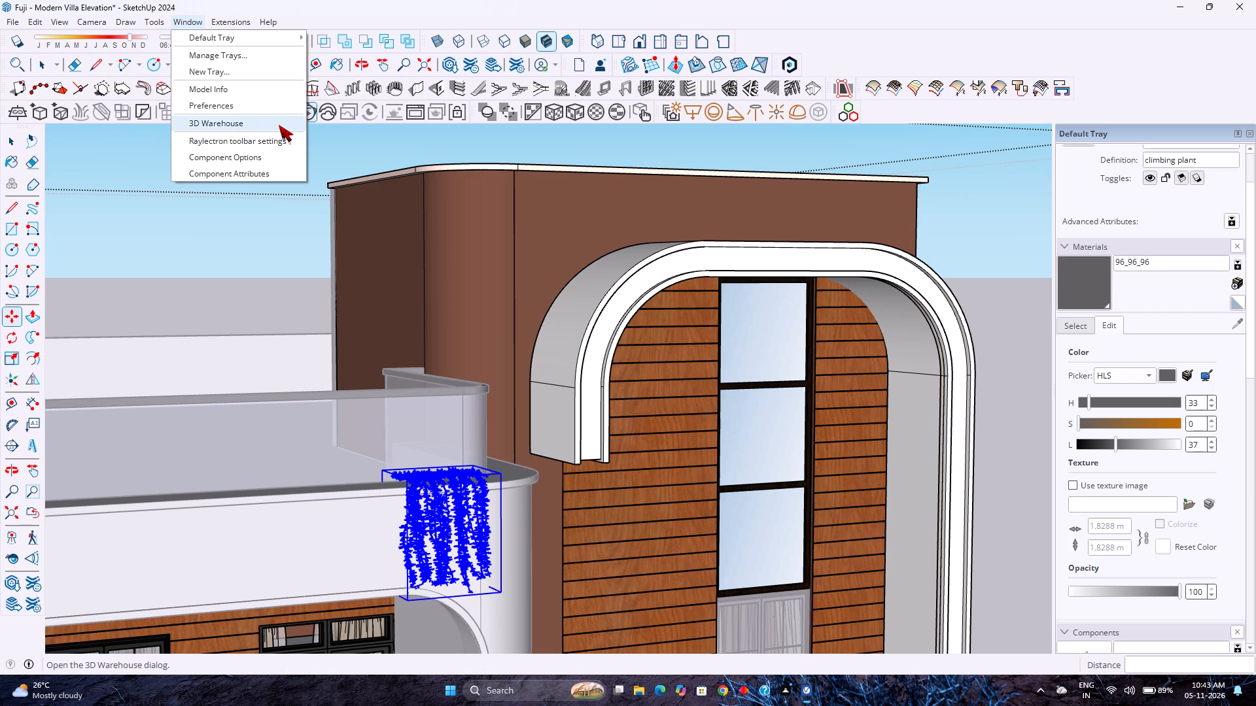
Open the 3D Warehouse and look through the "plants" model results for another plant suited to the villa's balcony.
left_click(197, 128)
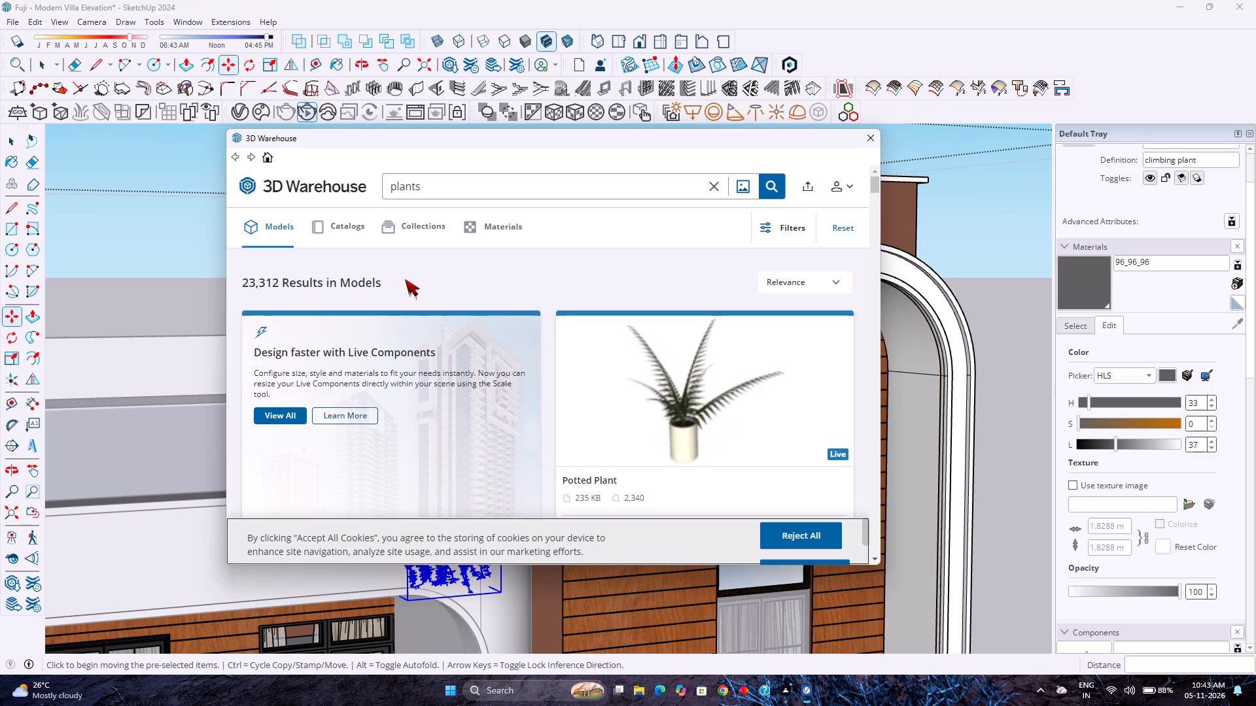
scroll(500, 363, "down", 7)
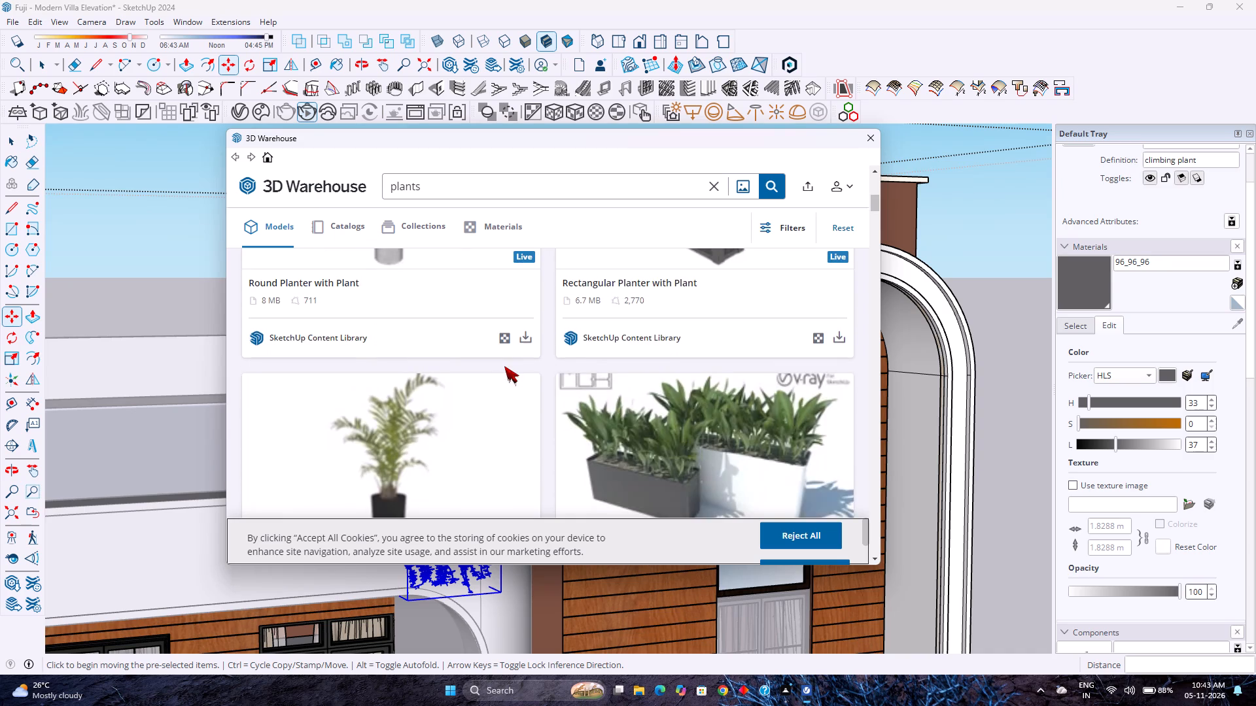
scroll(504, 366, "down", 9)
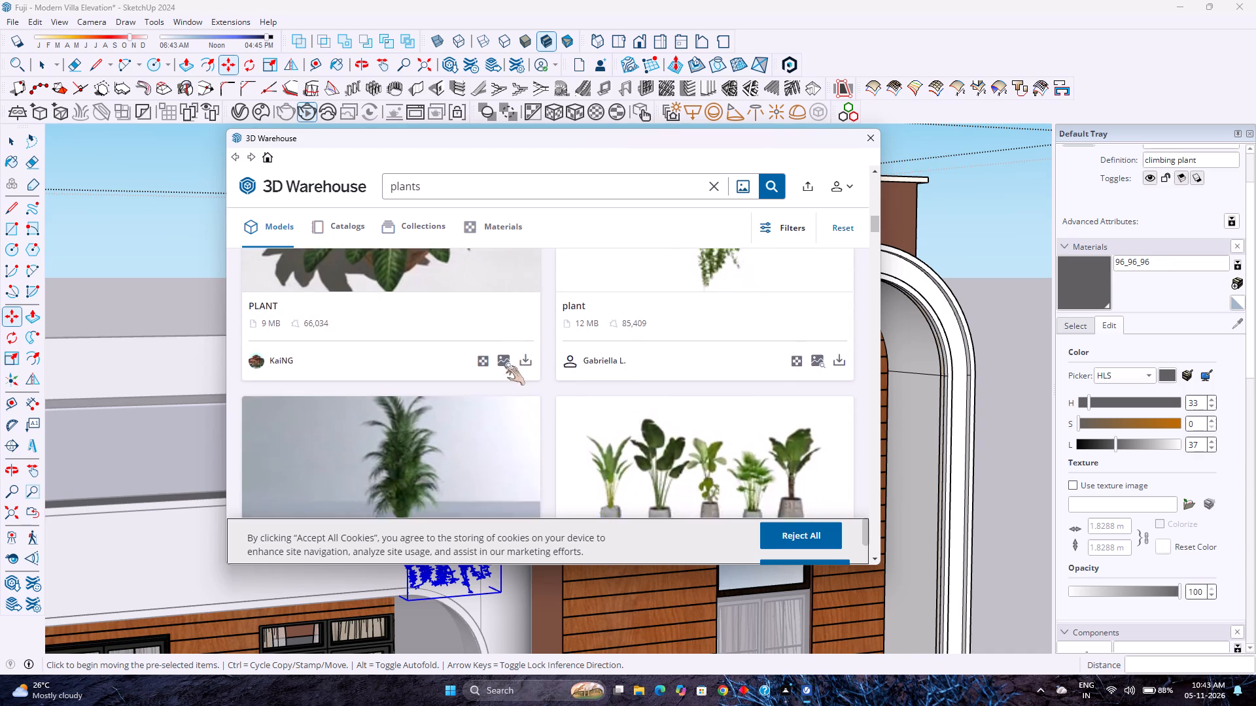
scroll(504, 366, "down", 6)
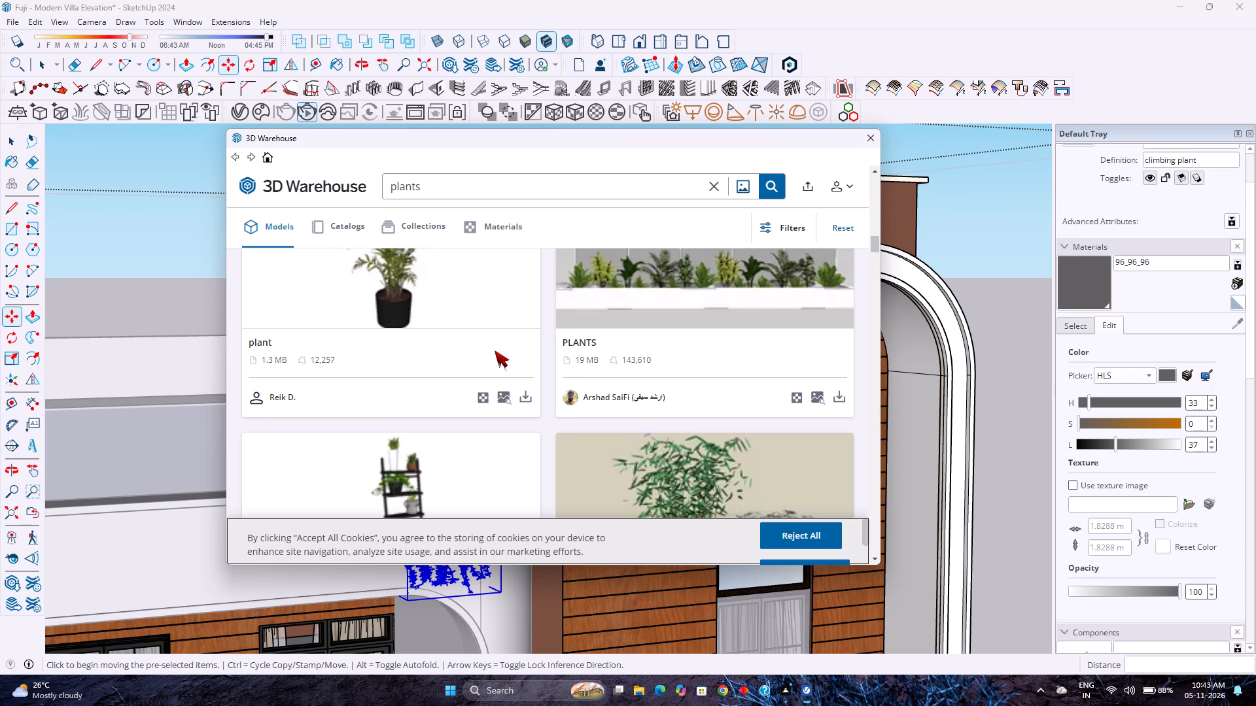
scroll(593, 260, "up", 2)
scroll(593, 260, "down", 3)
scroll(540, 328, "down", 2)
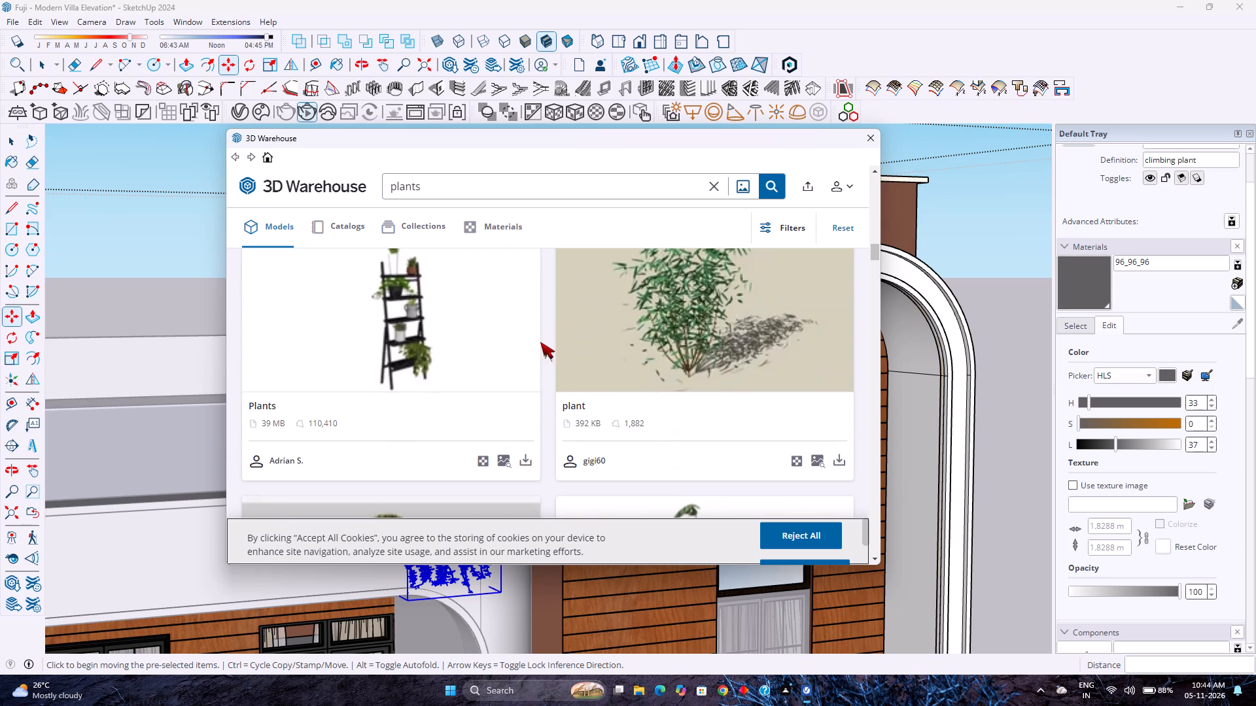
scroll(540, 344, "down", 5)
scroll(542, 343, "up", 2)
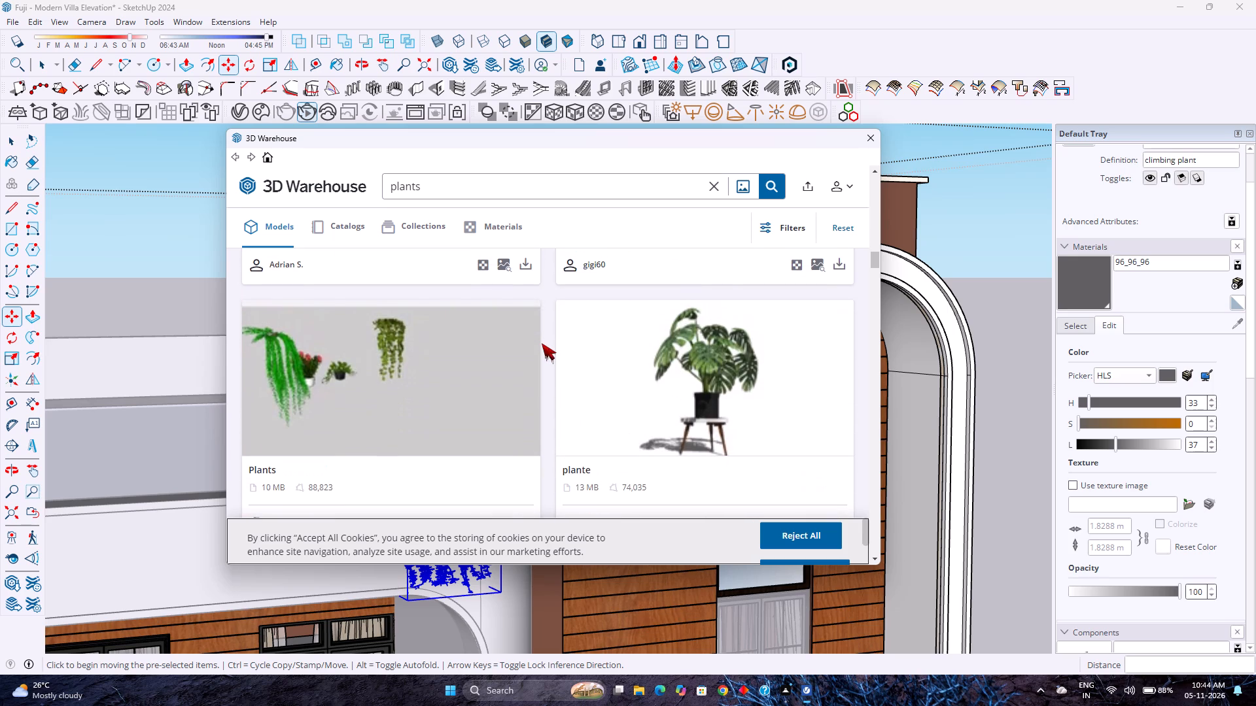
scroll(542, 343, "down", 1)
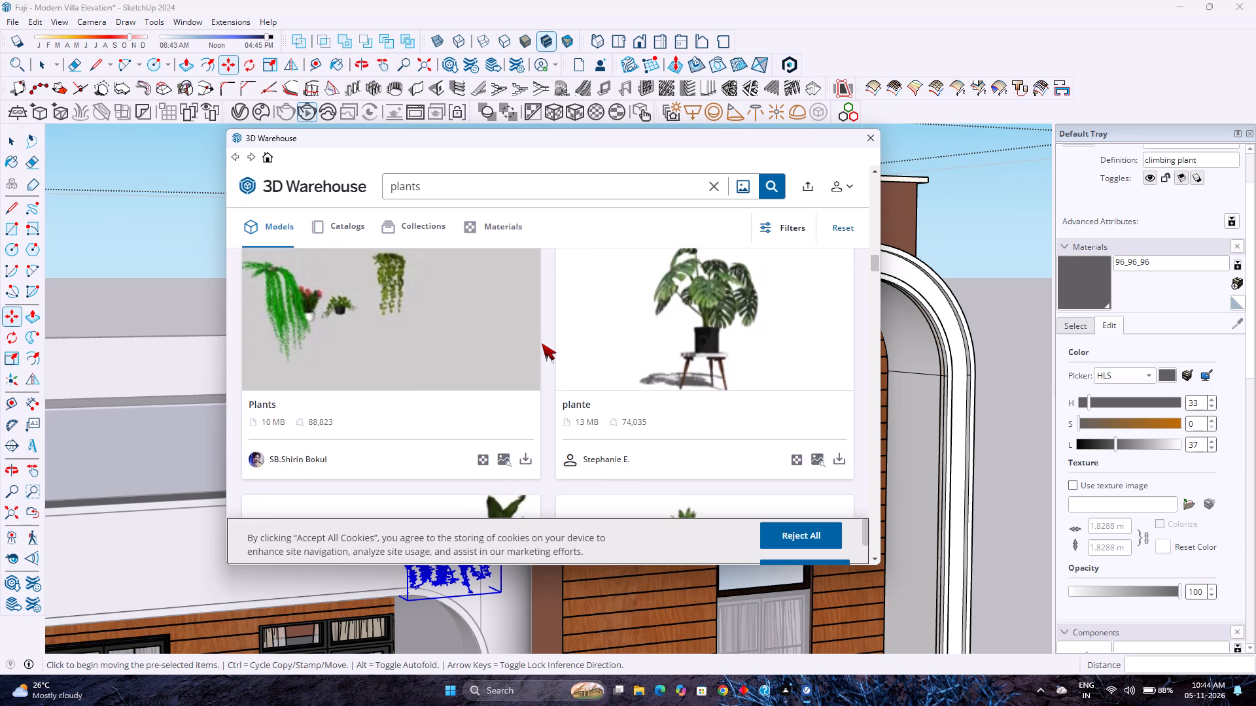
scroll(542, 343, "down", 4)
scroll(537, 341, "up", 1)
scroll(537, 341, "down", 3)
scroll(537, 341, "up", 1)
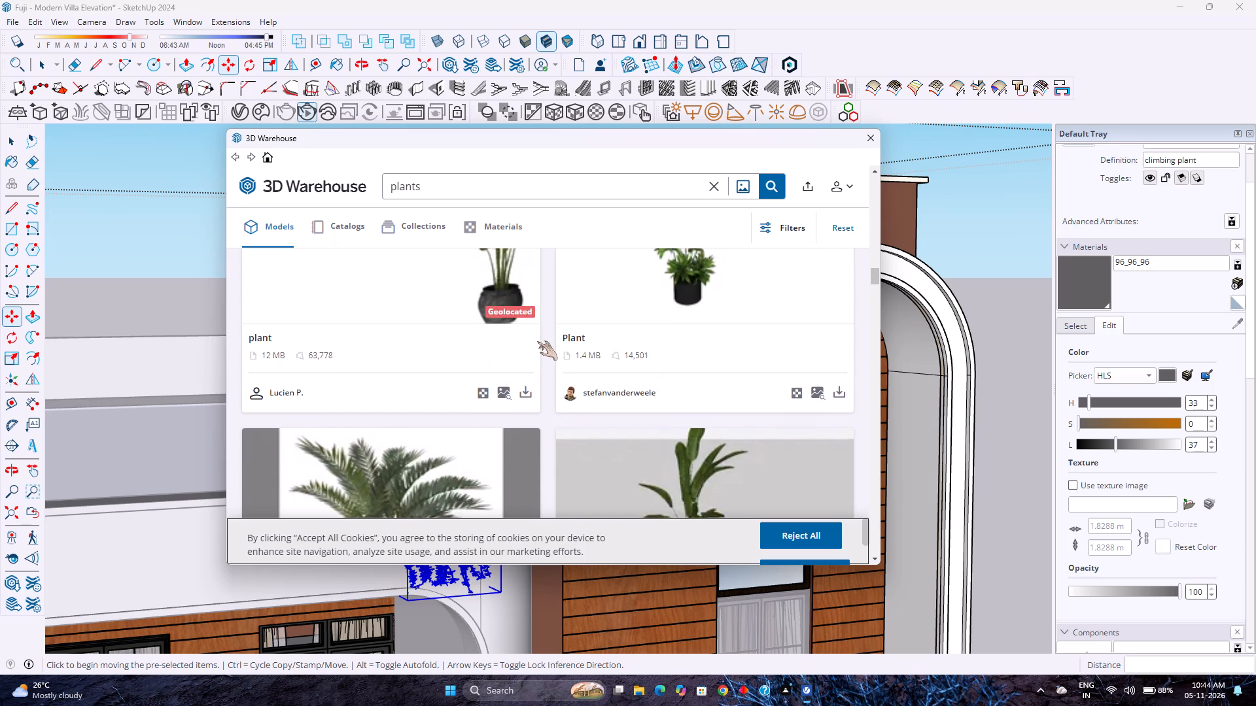
scroll(537, 341, "up", 1)
scroll(537, 341, "down", 2)
scroll(537, 341, "up", 2)
scroll(537, 341, "down", 2)
scroll(537, 341, "up", 2)
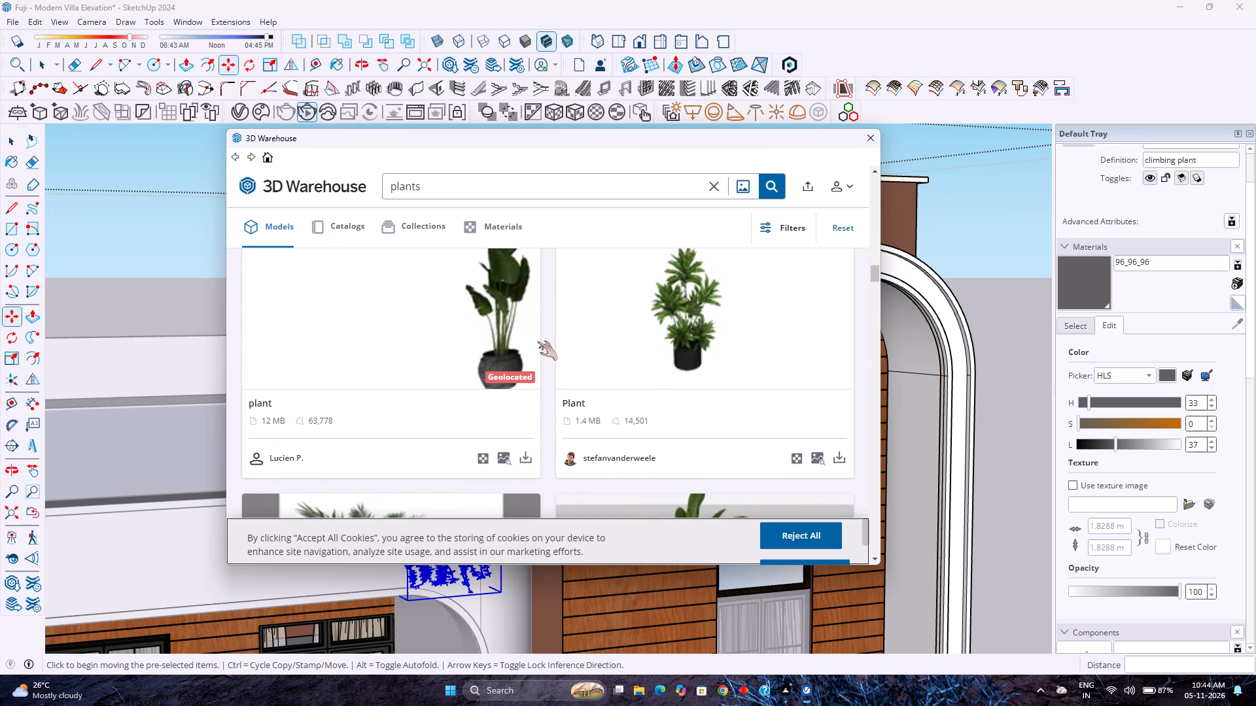
scroll(537, 341, "down", 1)
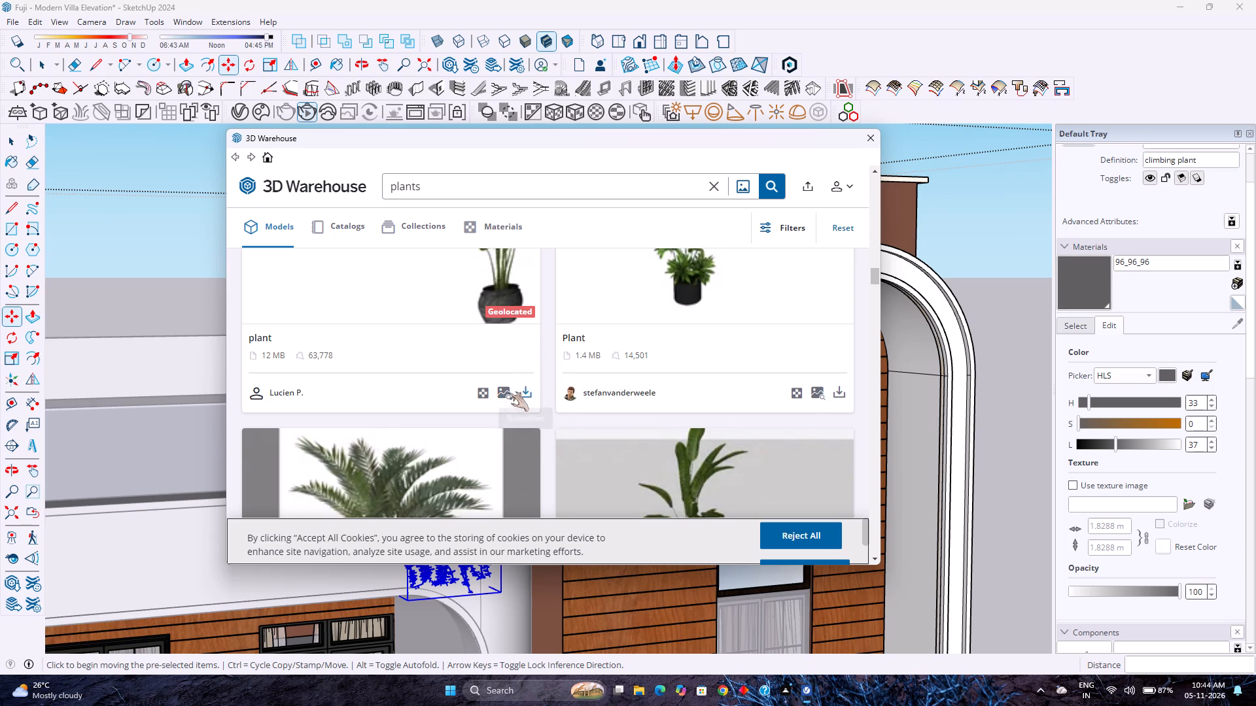
scroll(508, 395, "down", 11)
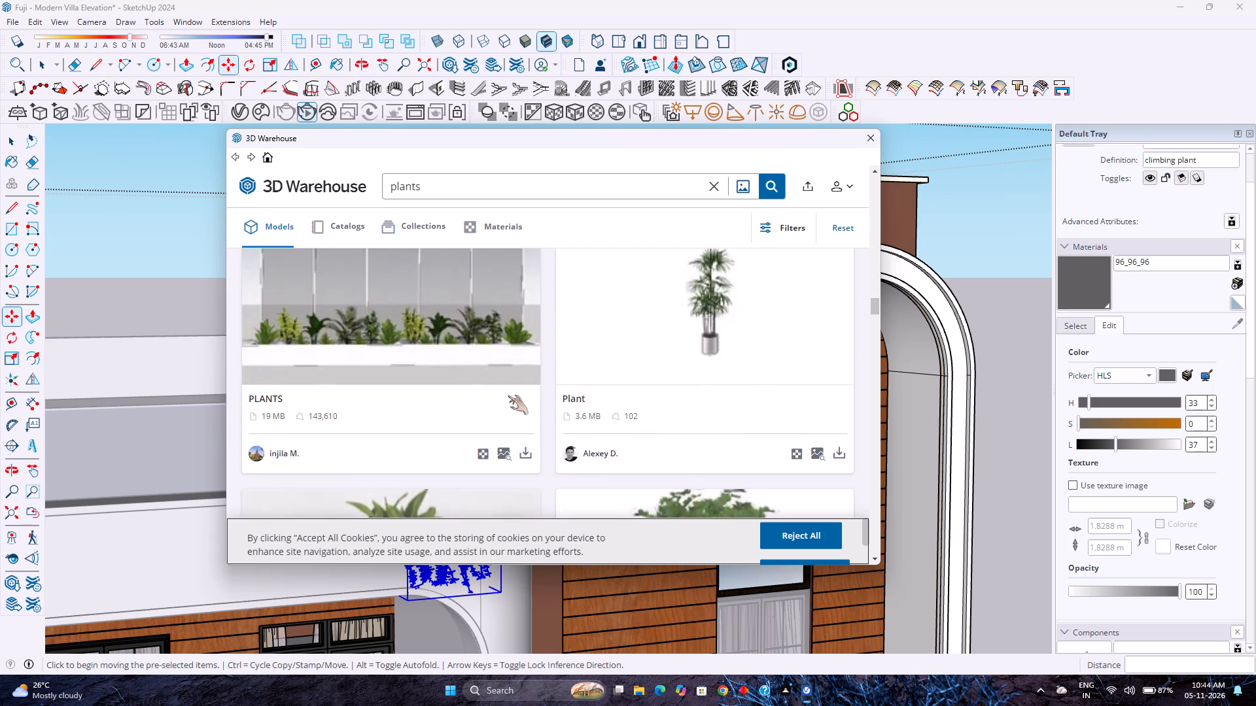
scroll(508, 395, "down", 6)
scroll(508, 395, "up", 3)
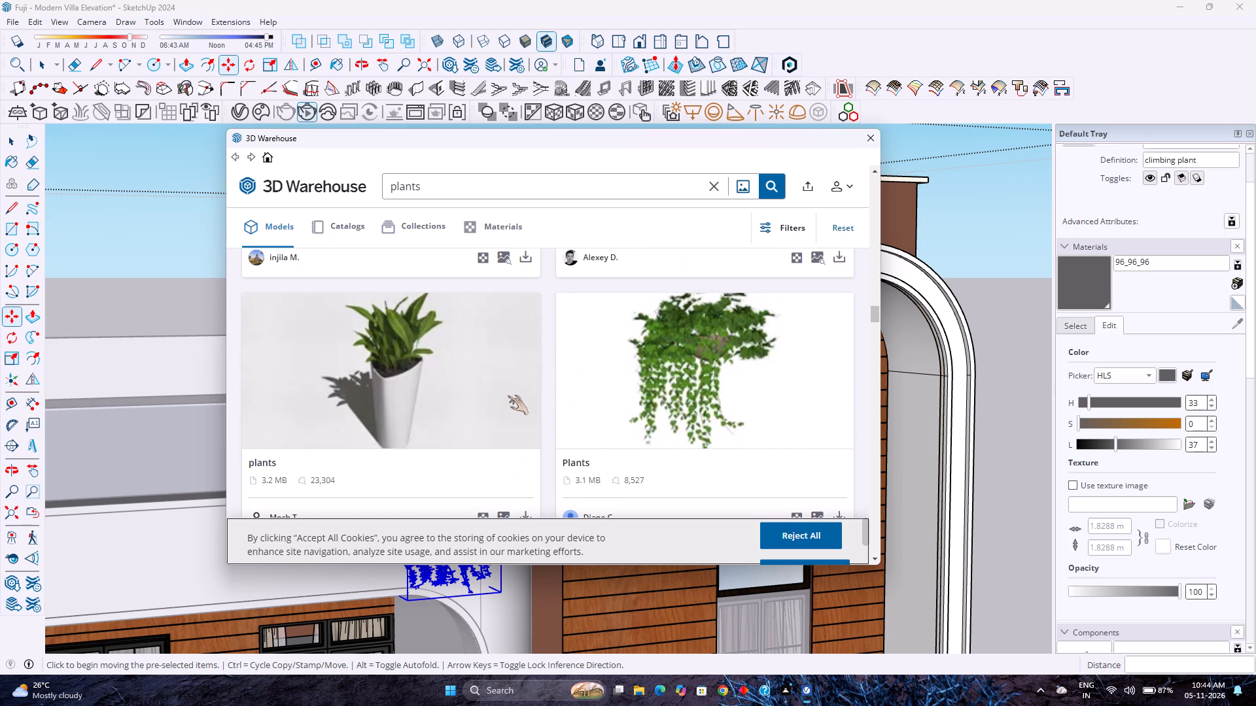
scroll(508, 395, "down", 10)
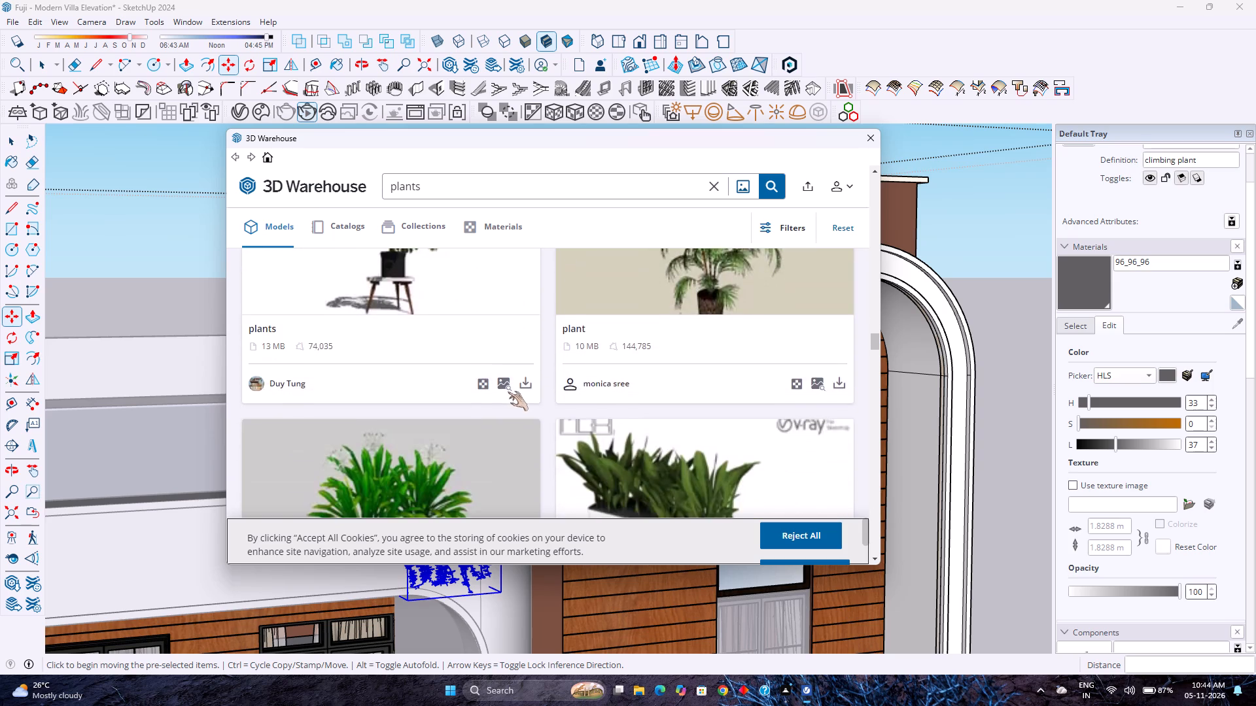
scroll(508, 392, "down", 7)
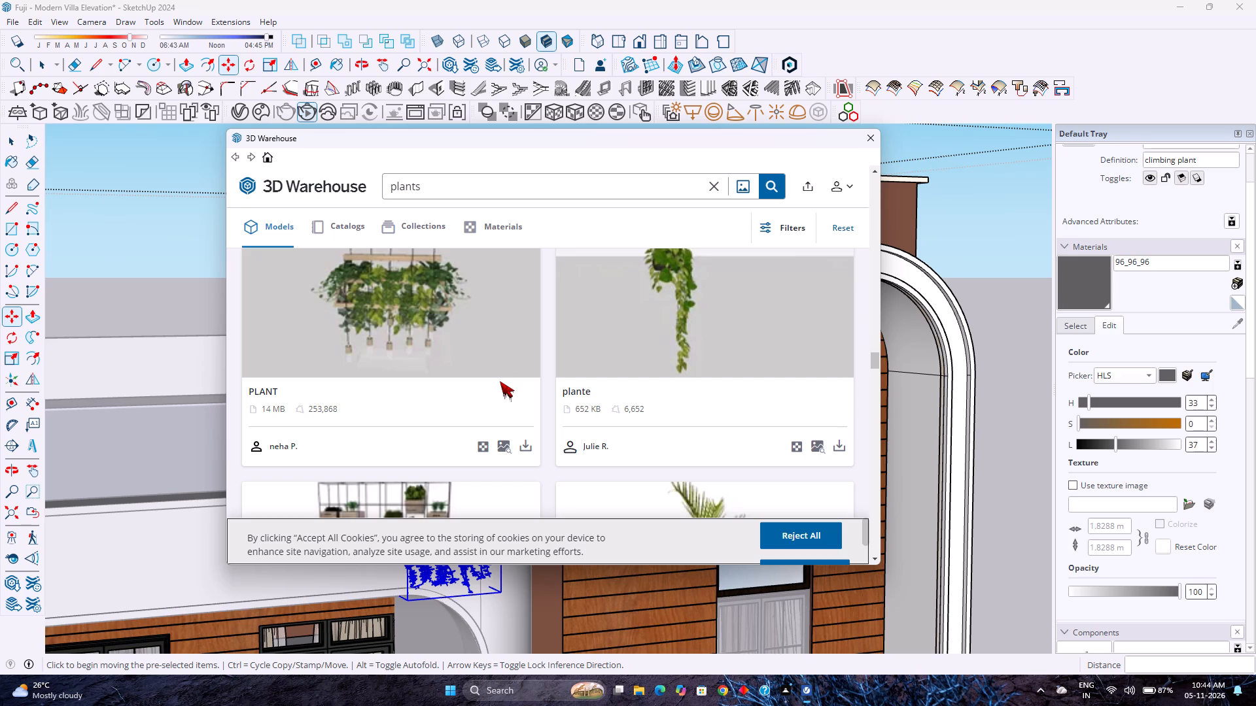
scroll(510, 382, "down", 5)
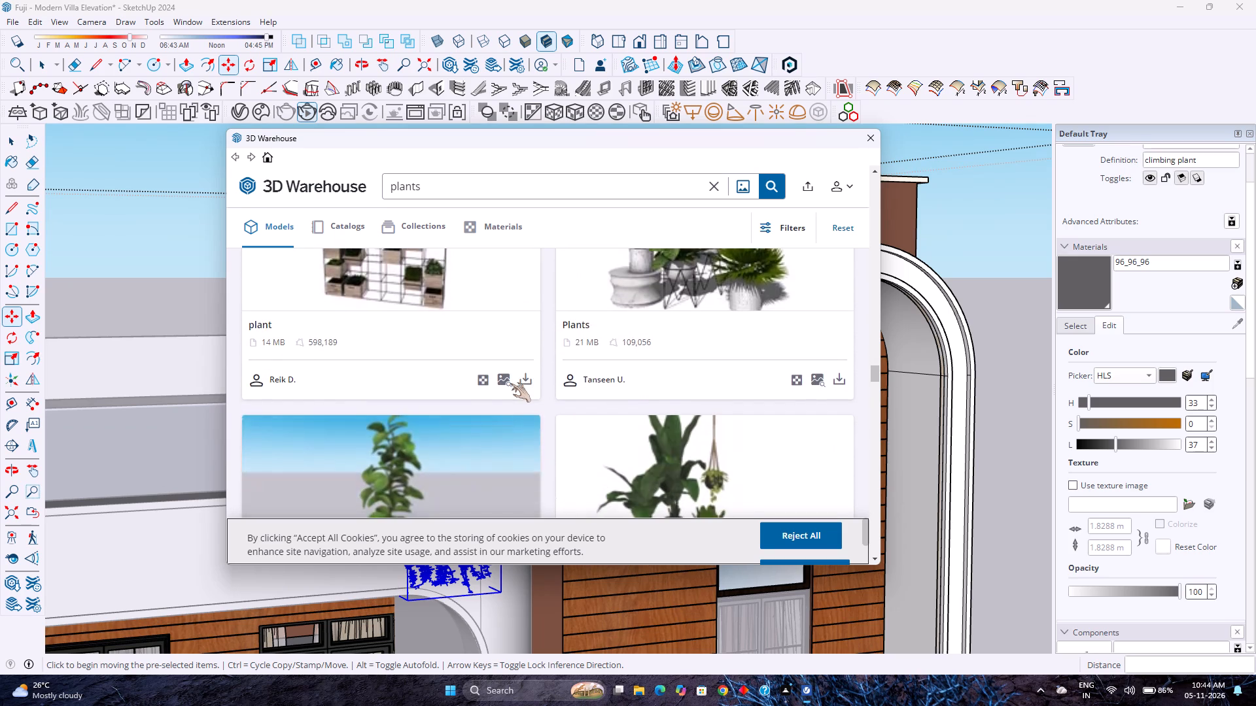
scroll(510, 383, "down", 1)
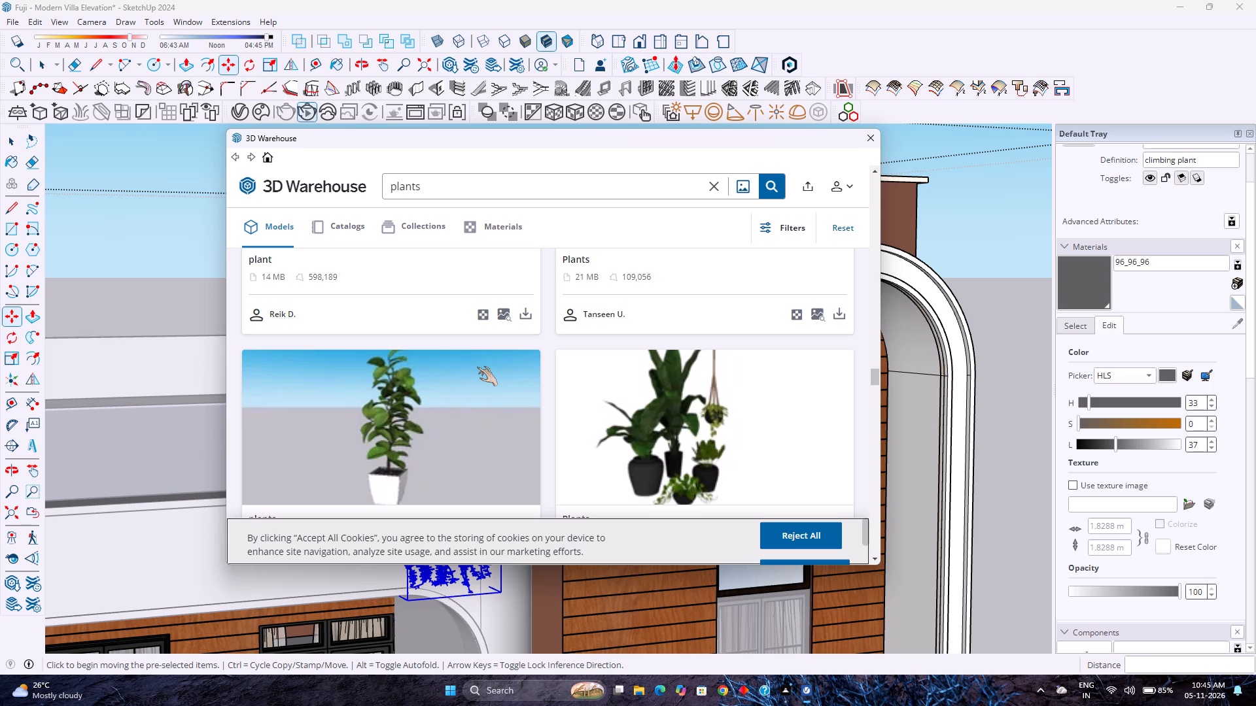
scroll(484, 361, "up", 2)
scroll(484, 361, "down", 2)
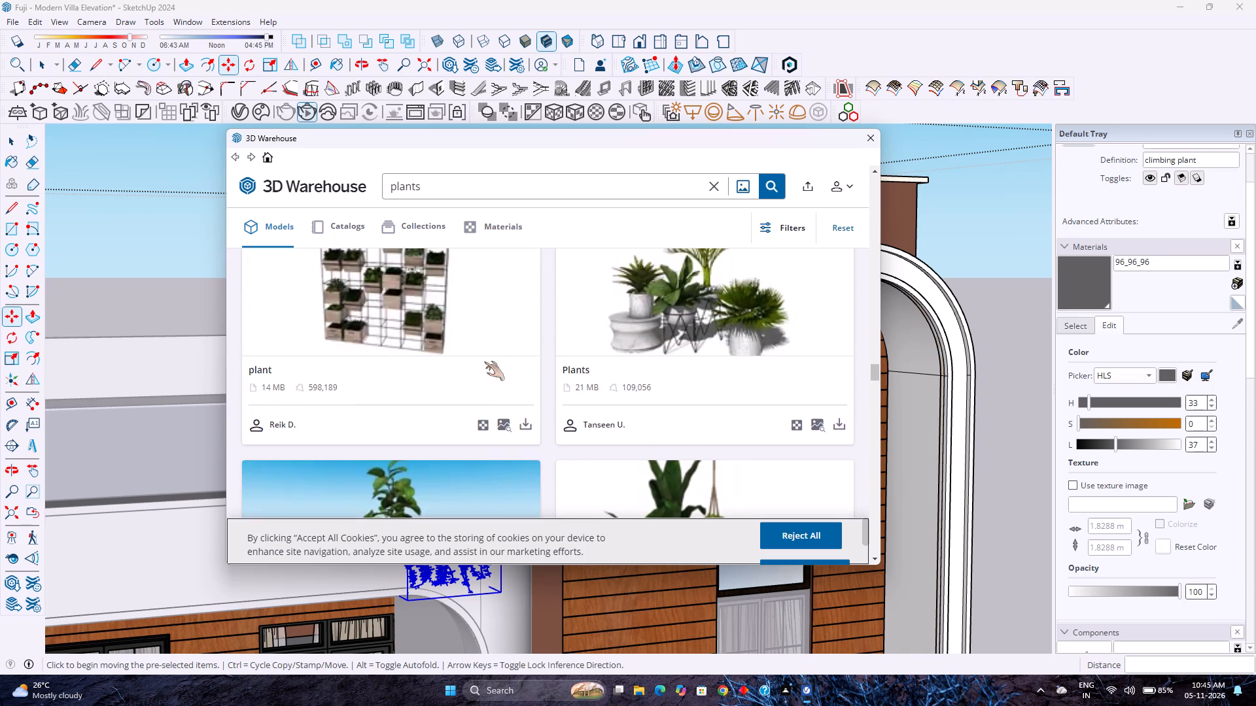
scroll(484, 361, "down", 7)
scroll(484, 360, "up", 1)
scroll(484, 360, "down", 4)
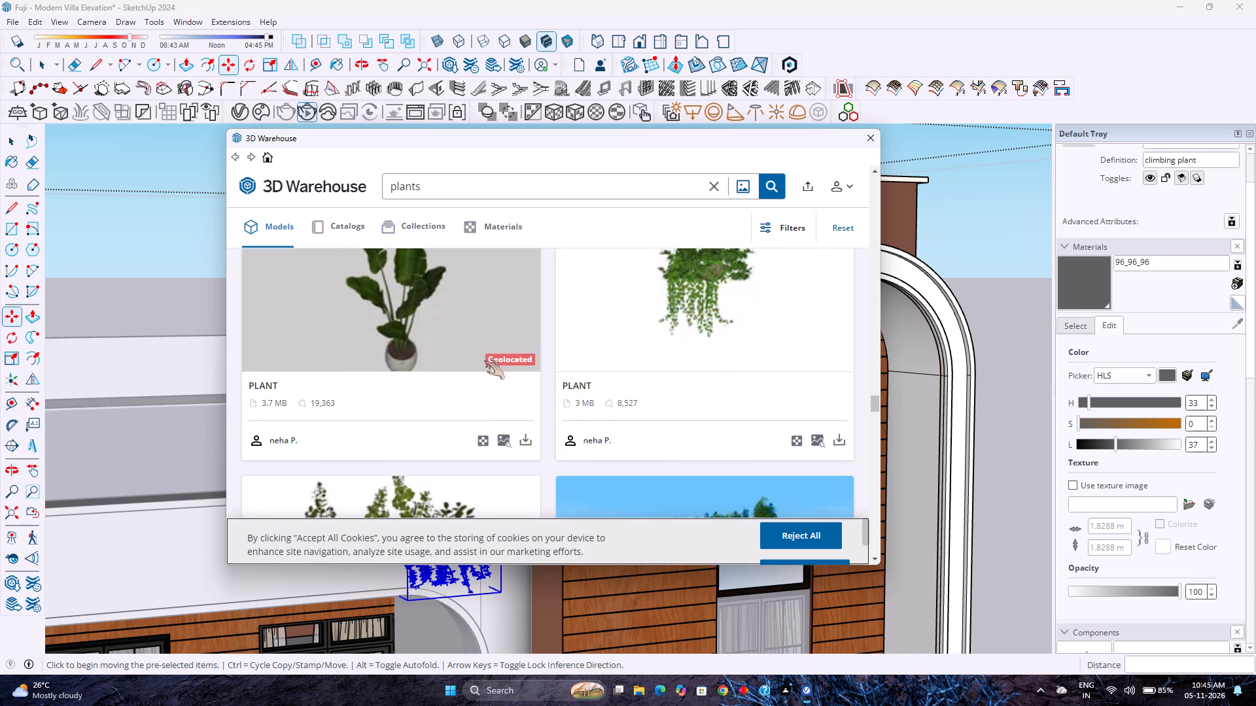
scroll(484, 360, "up", 1)
scroll(484, 360, "down", 4)
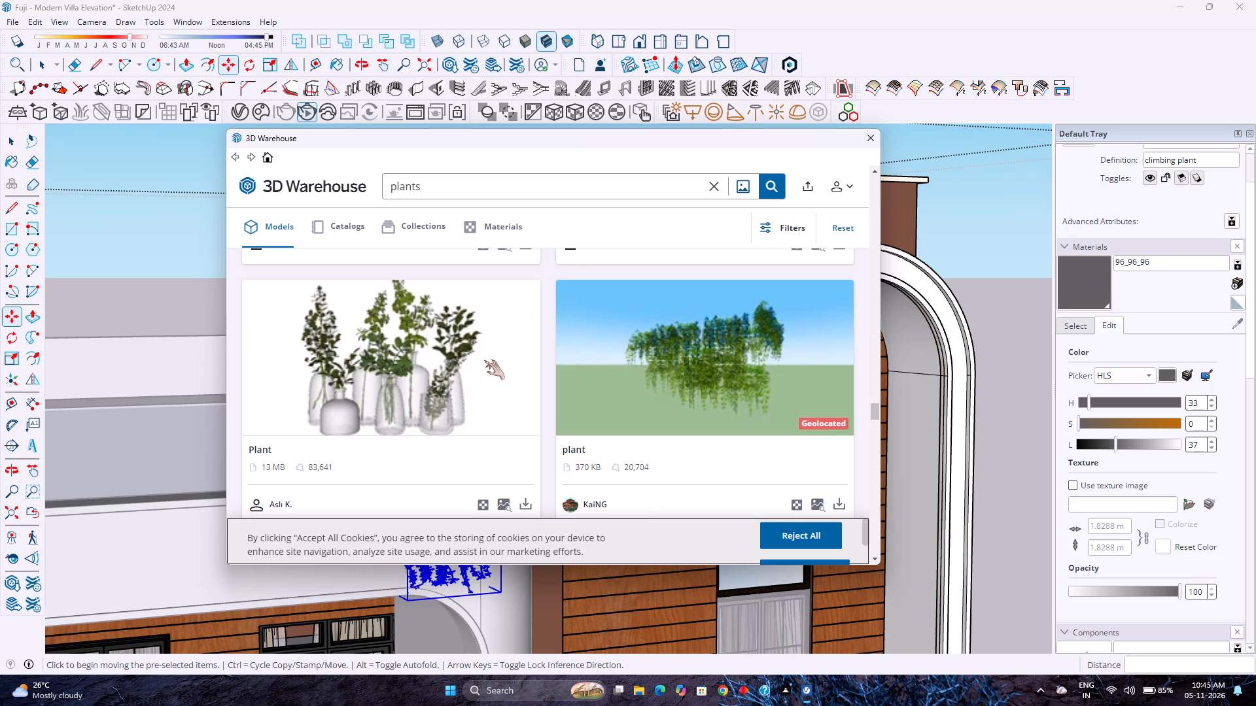
scroll(484, 360, "down", 3)
scroll(484, 360, "up", 1)
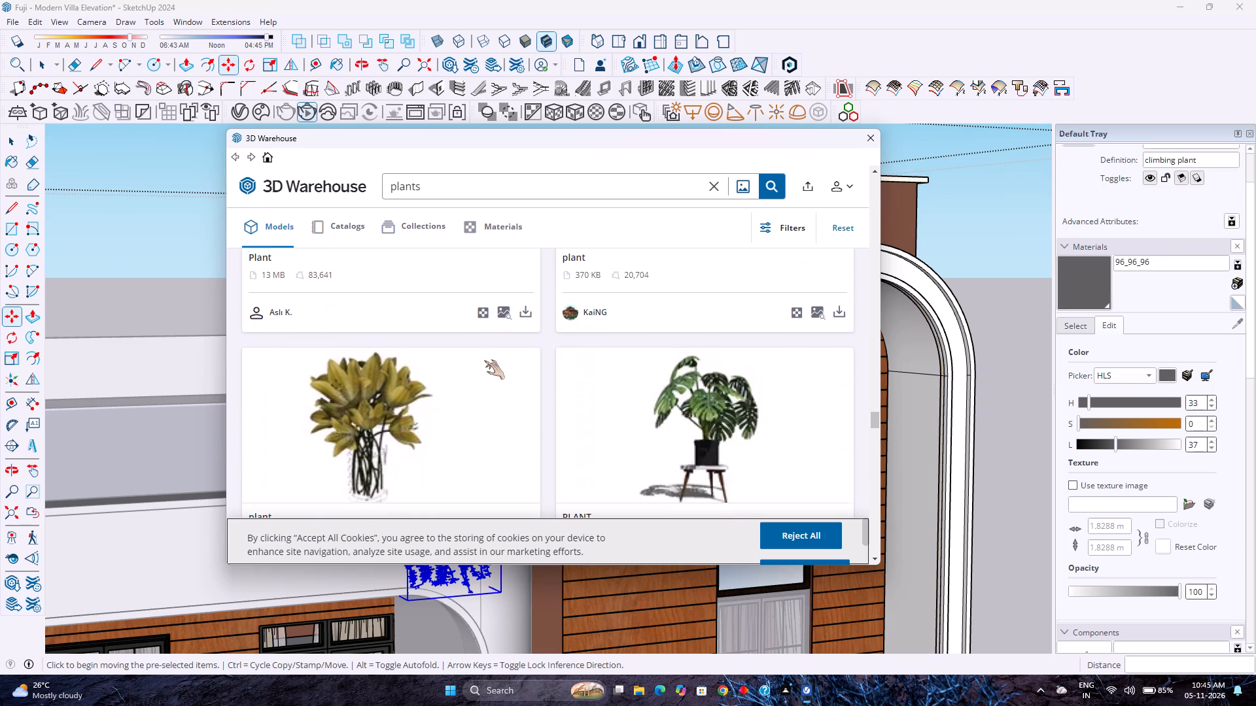
scroll(484, 360, "up", 2)
scroll(484, 360, "down", 1)
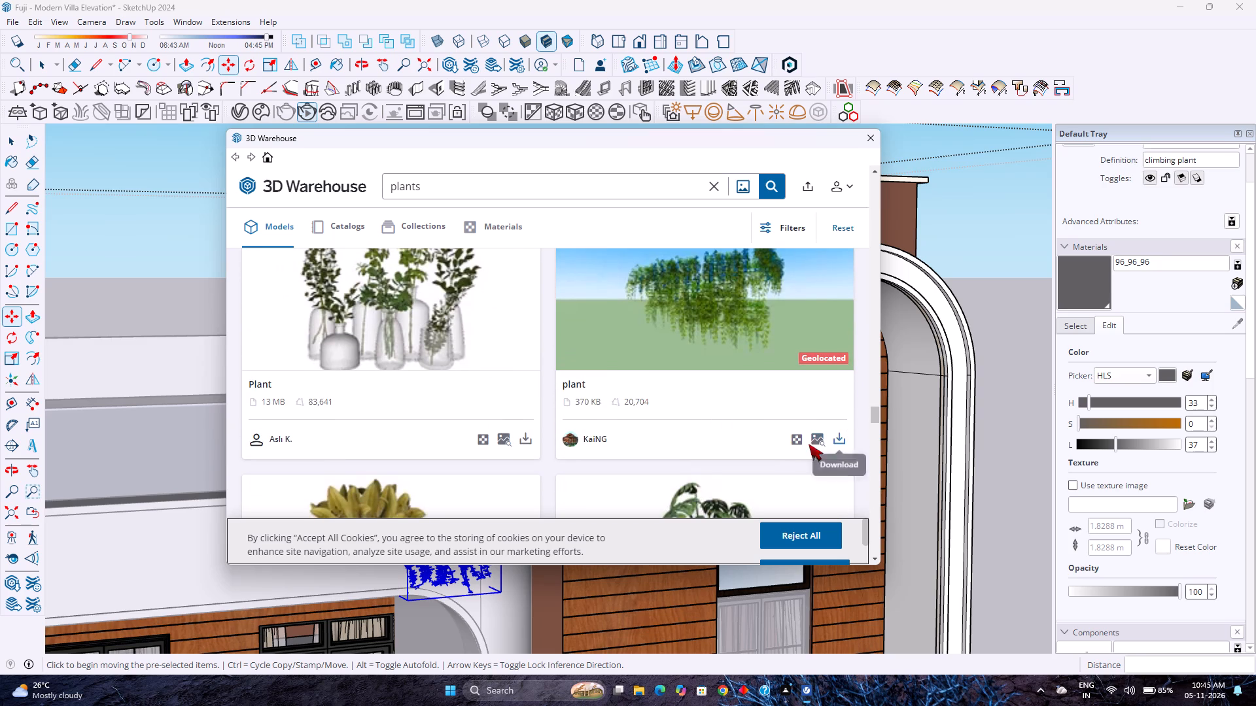
scroll(648, 400, "down", 4)
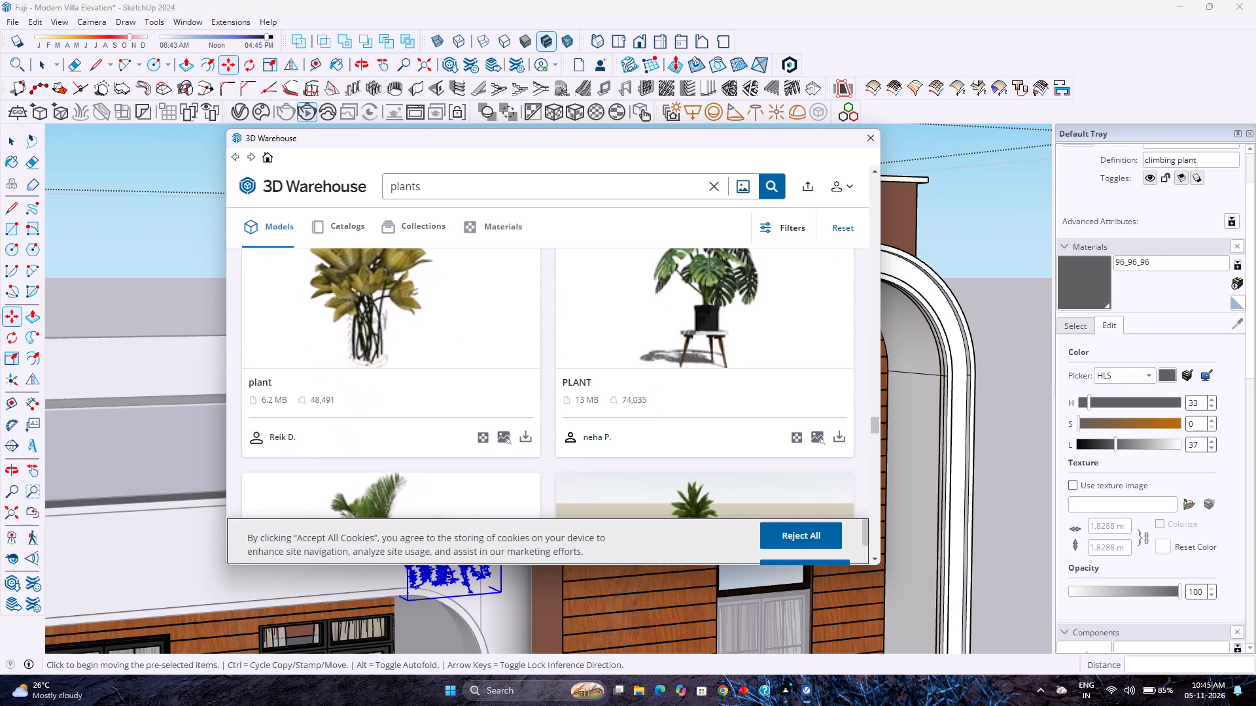
scroll(638, 395, "down", 3)
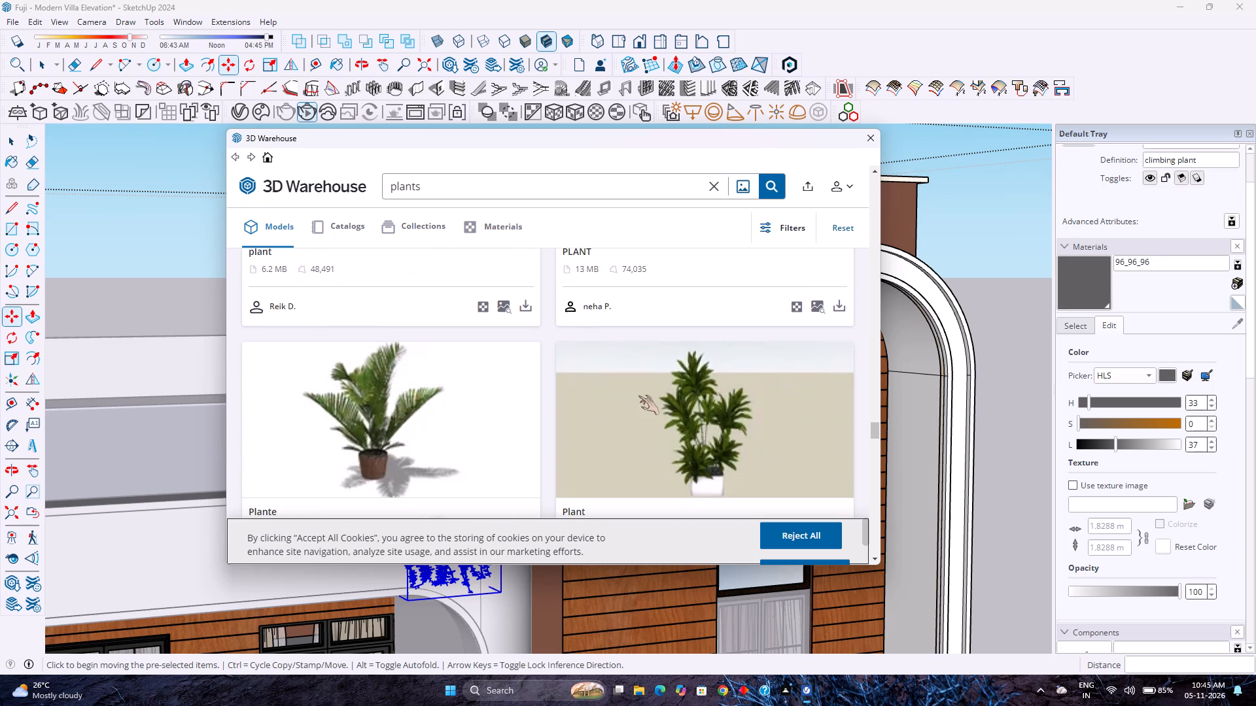
scroll(638, 395, "down", 6)
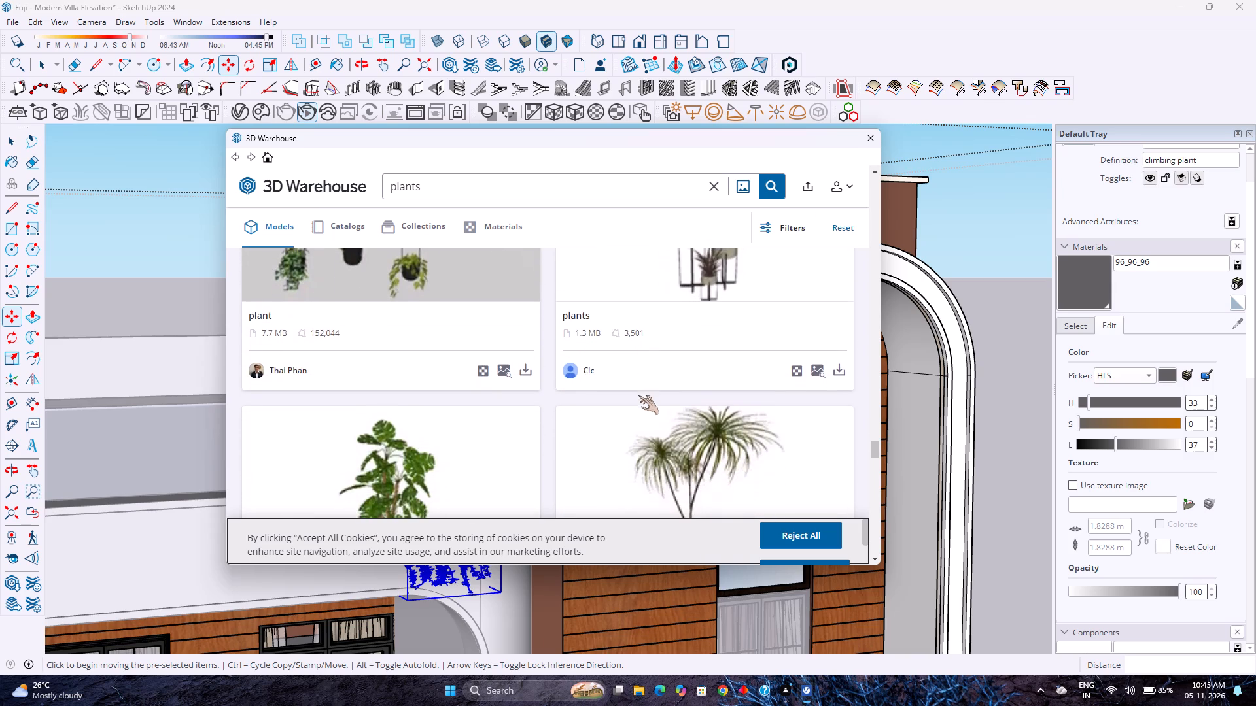
scroll(638, 395, "down", 3)
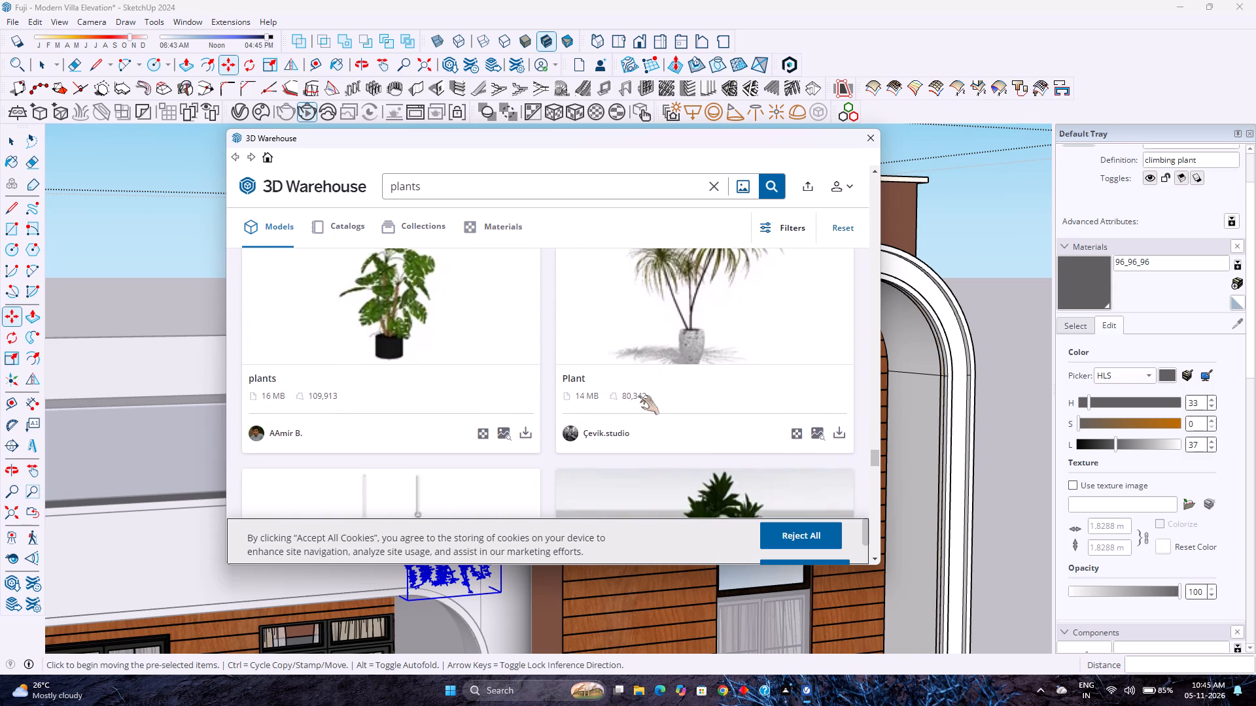
scroll(638, 395, "down", 7)
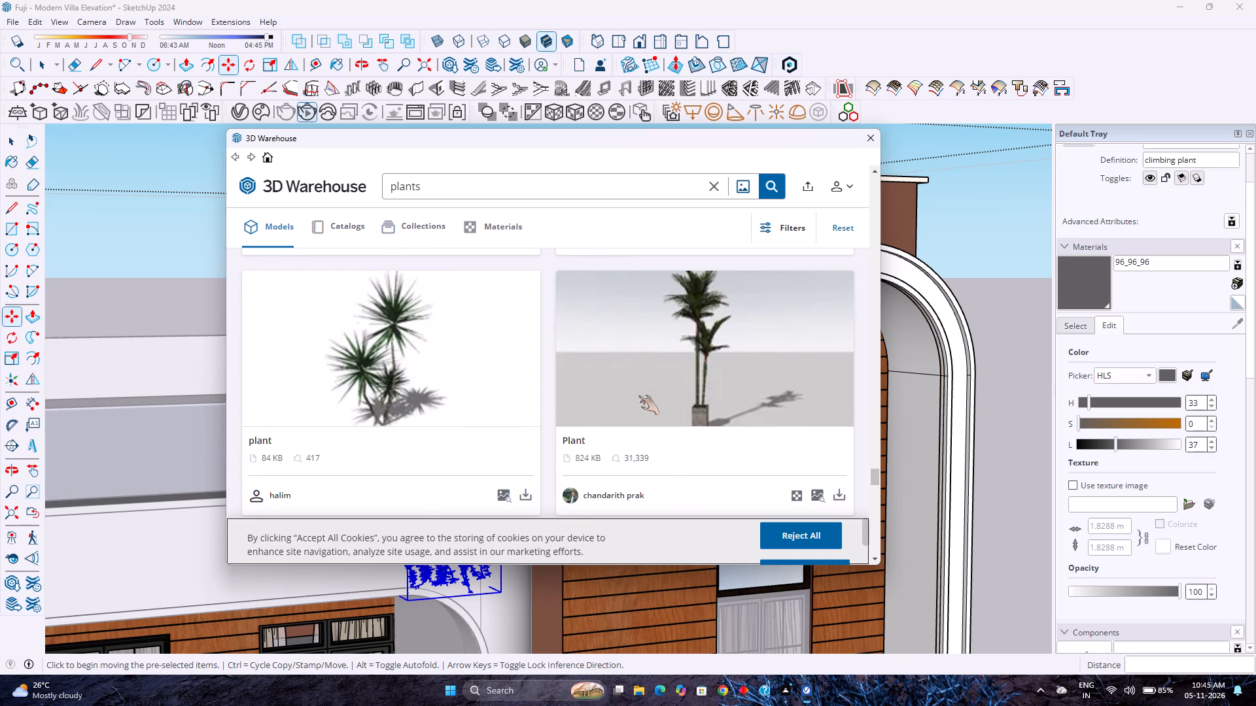
scroll(638, 395, "down", 15)
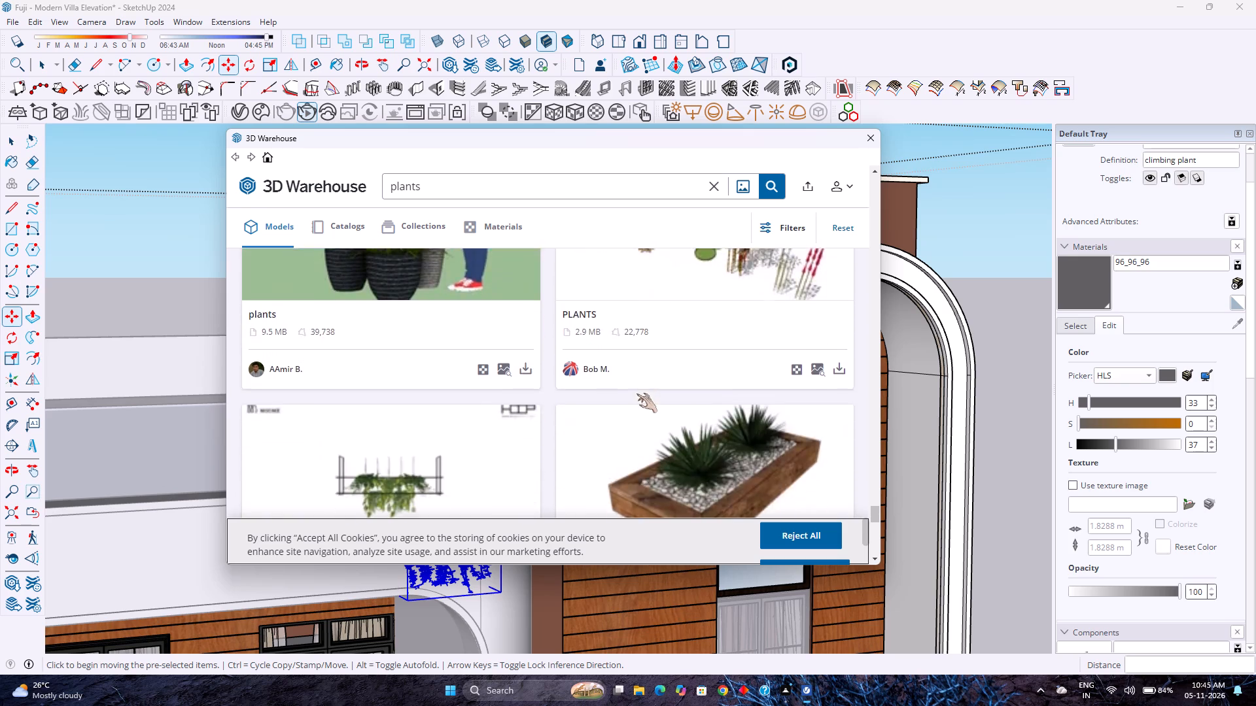
scroll(637, 394, "down", 2)
scroll(637, 394, "up", 1)
scroll(637, 394, "down", 7)
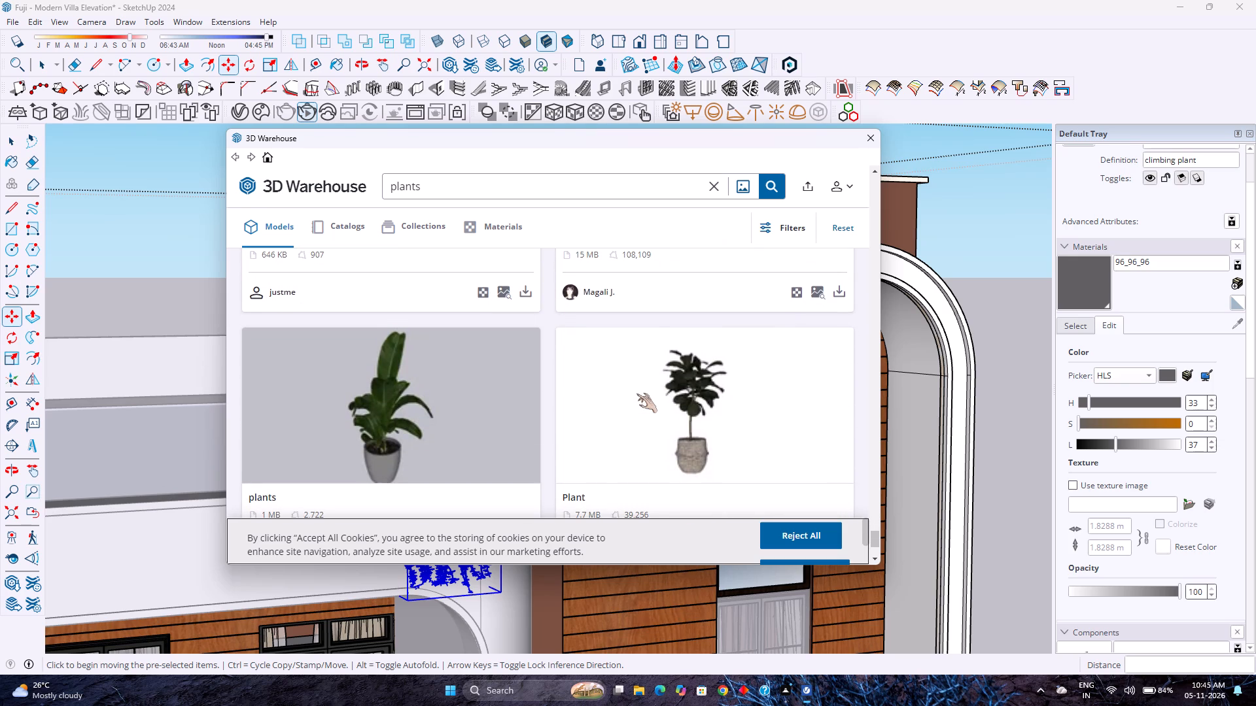
scroll(637, 394, "down", 5)
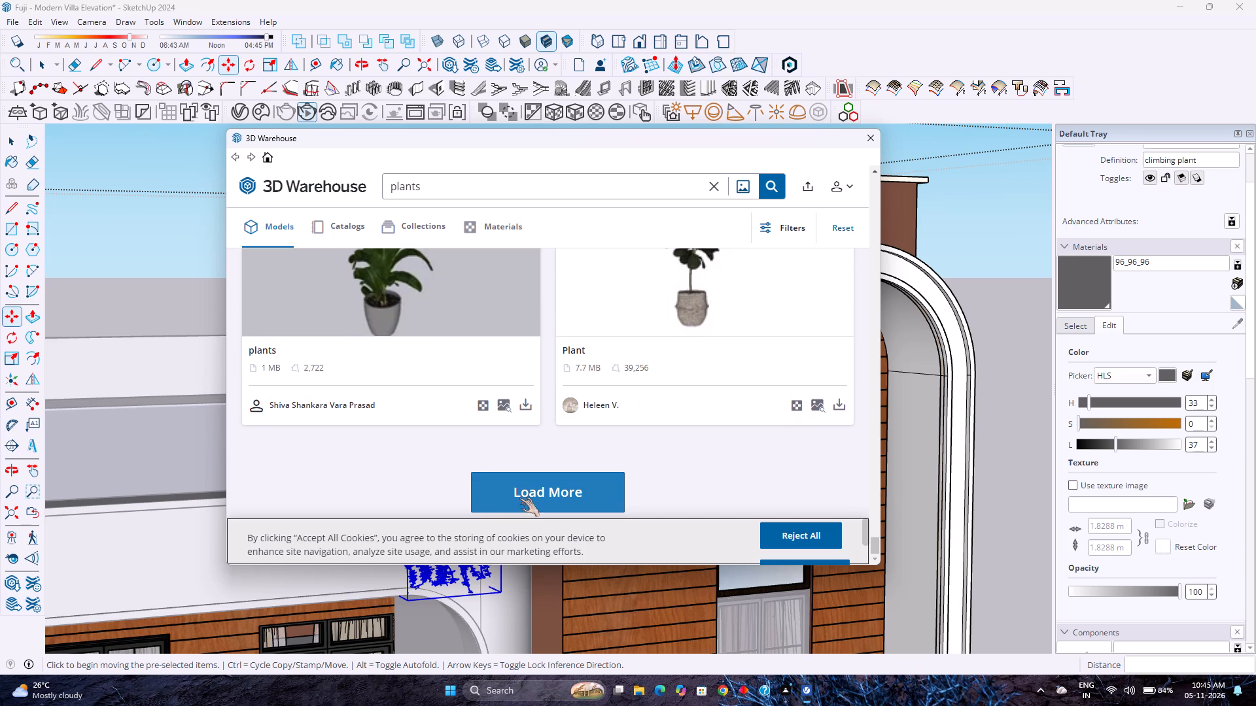
Load more "plants" model results and look through them for another hanging plant suited to the villa's balcony.
left_click(515, 485)
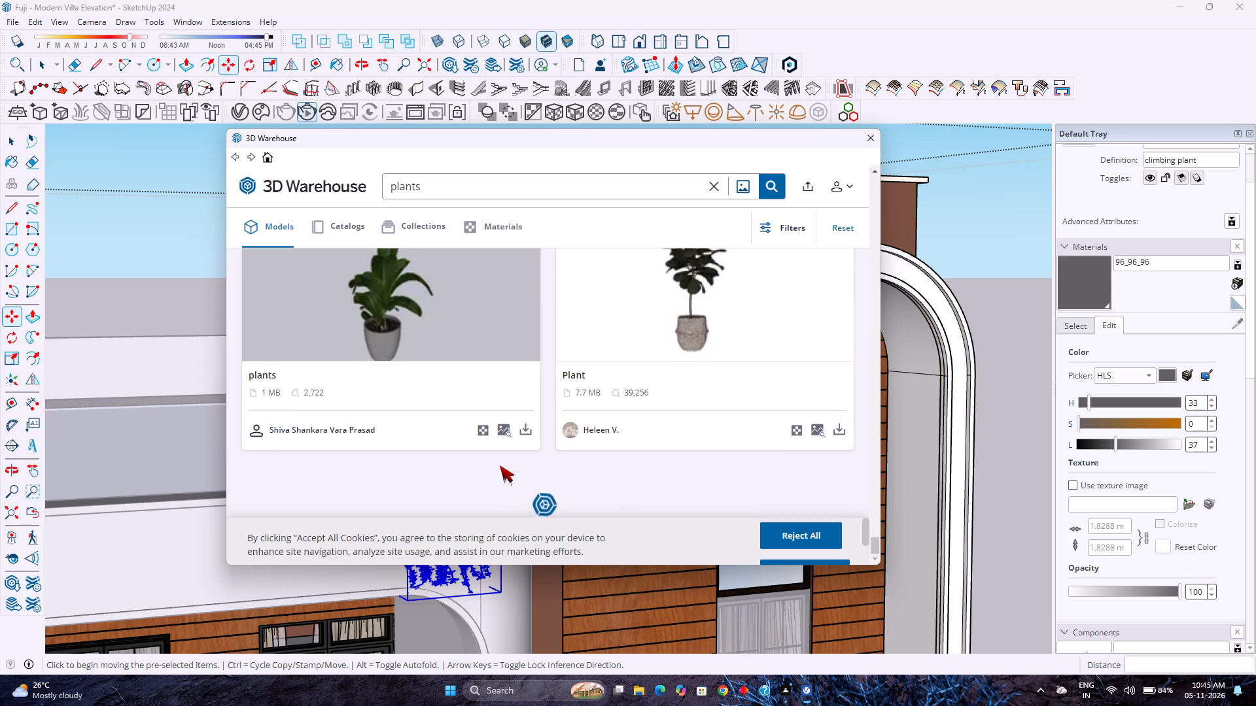
scroll(493, 449, "down", 7)
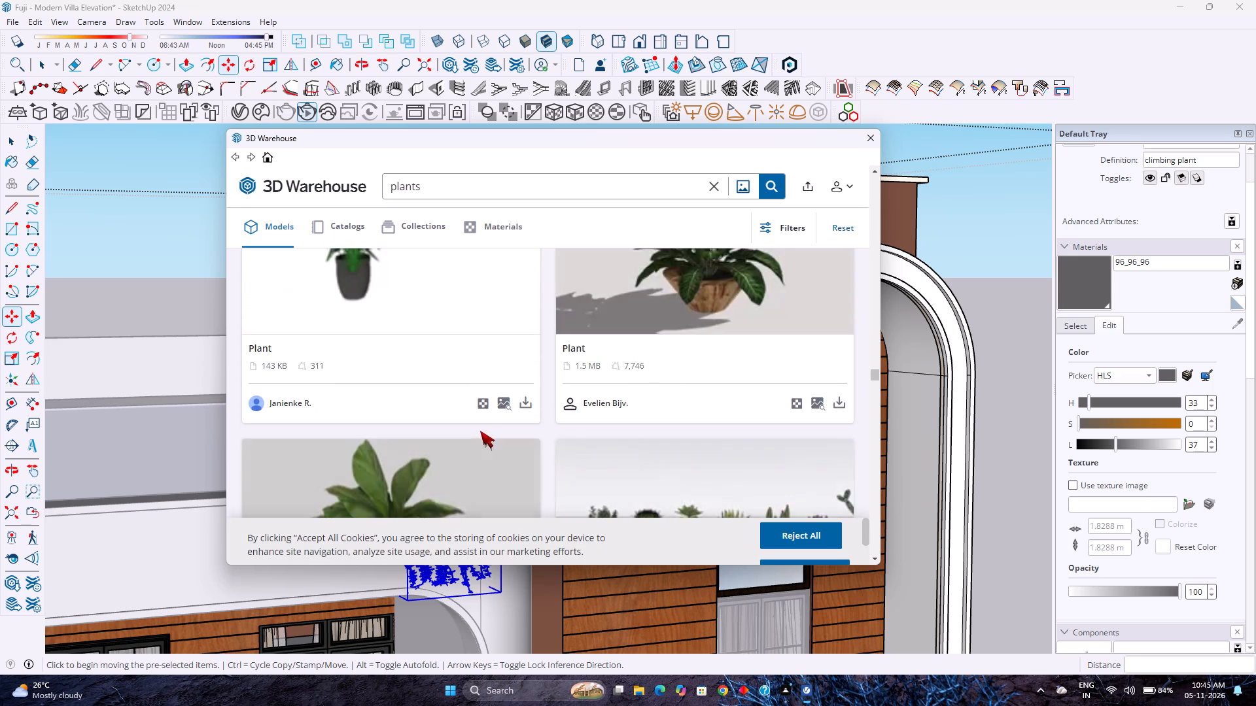
scroll(480, 431, "down", 9)
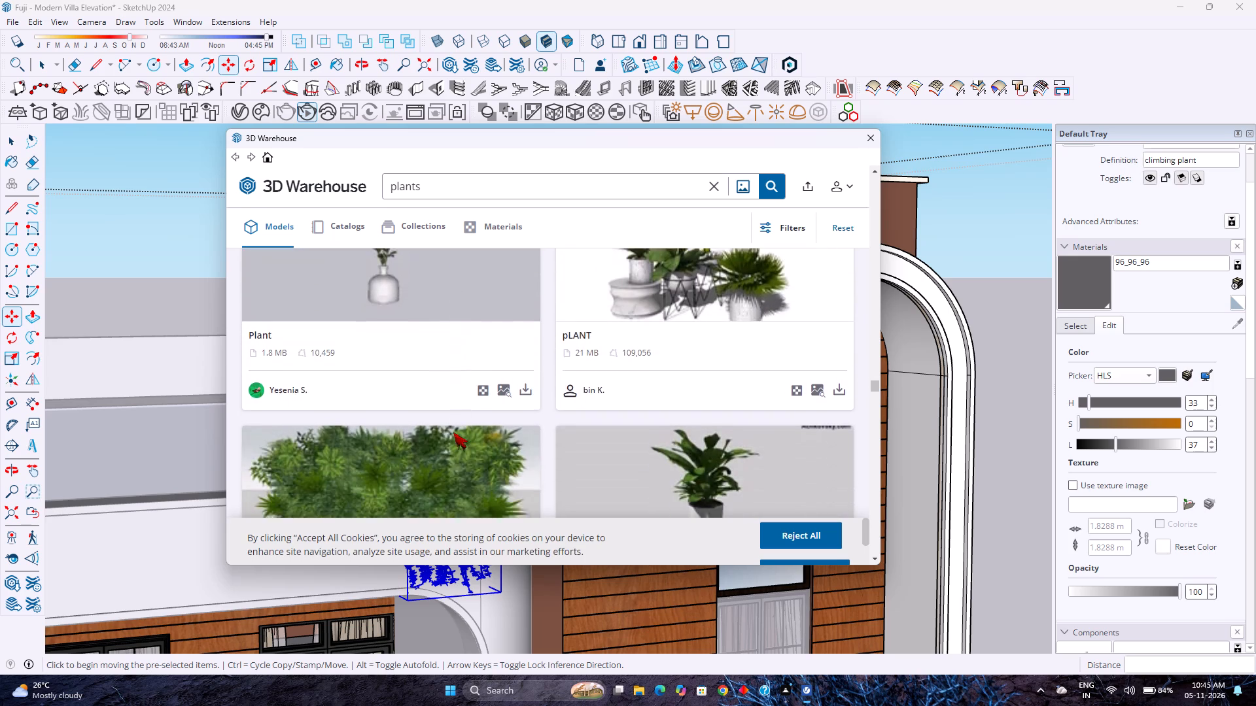
scroll(453, 432, "down", 5)
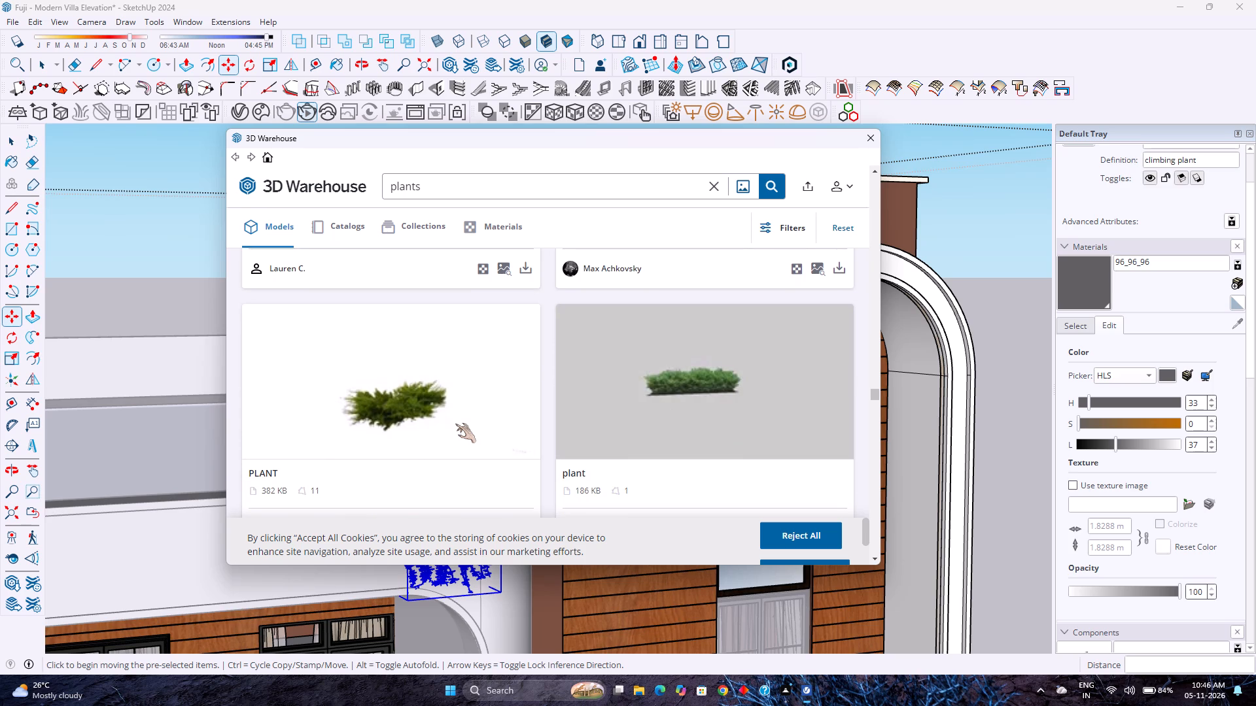
scroll(455, 424, "down", 2)
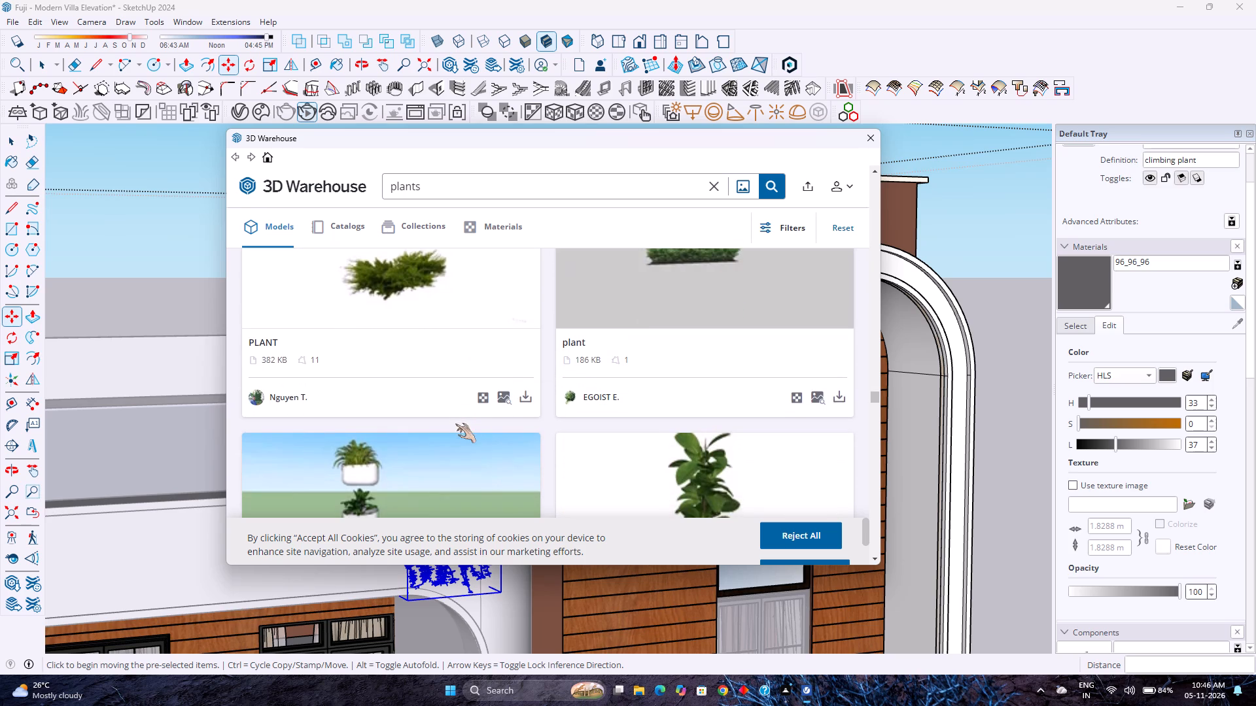
scroll(486, 416, "down", 3)
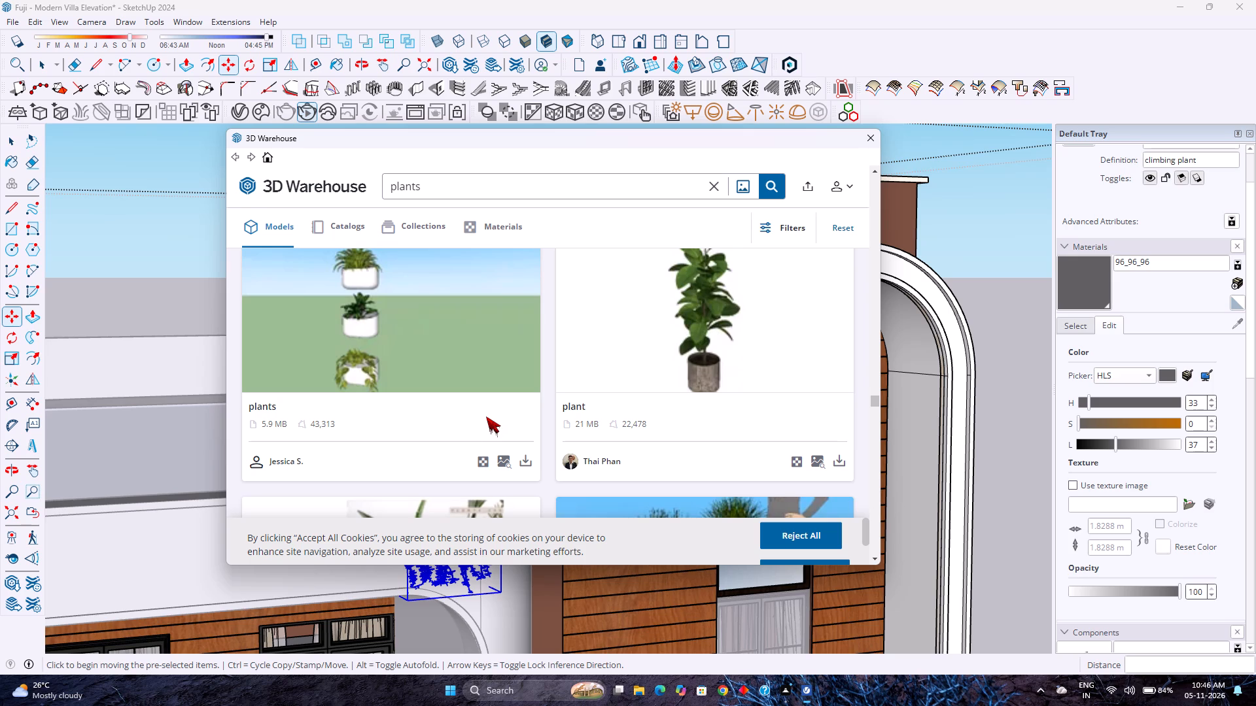
scroll(486, 416, "down", 5)
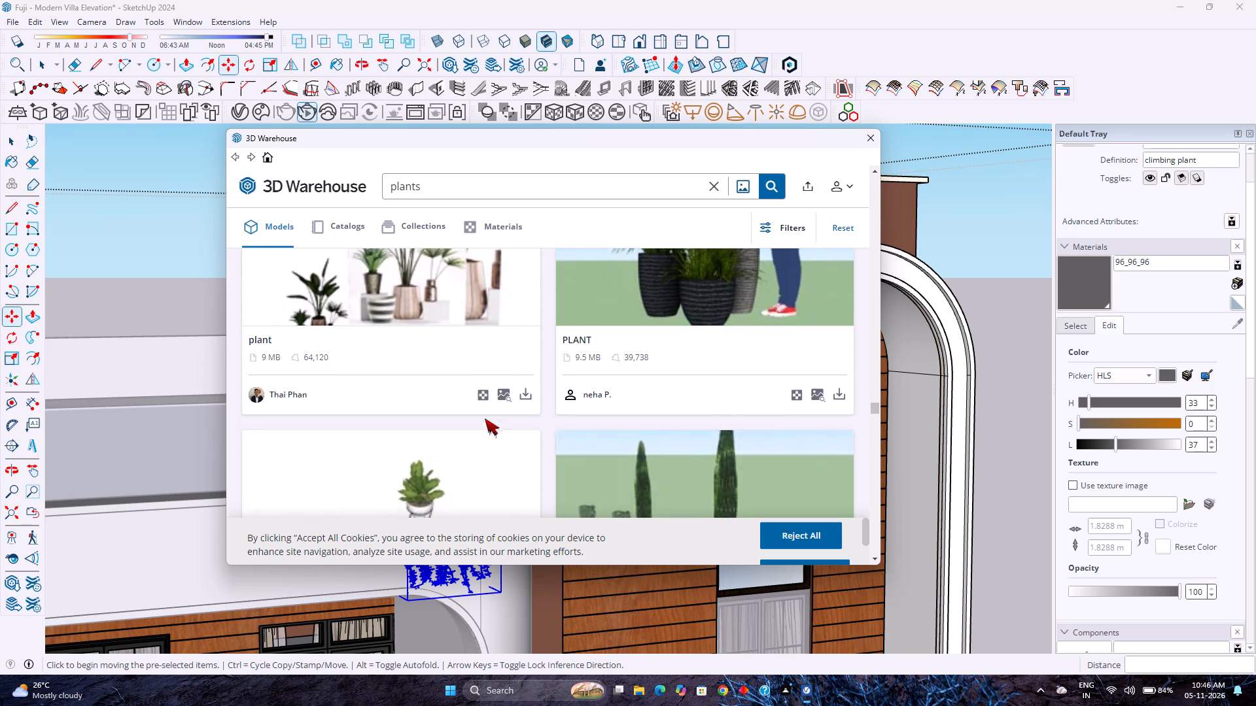
scroll(485, 418, "down", 6)
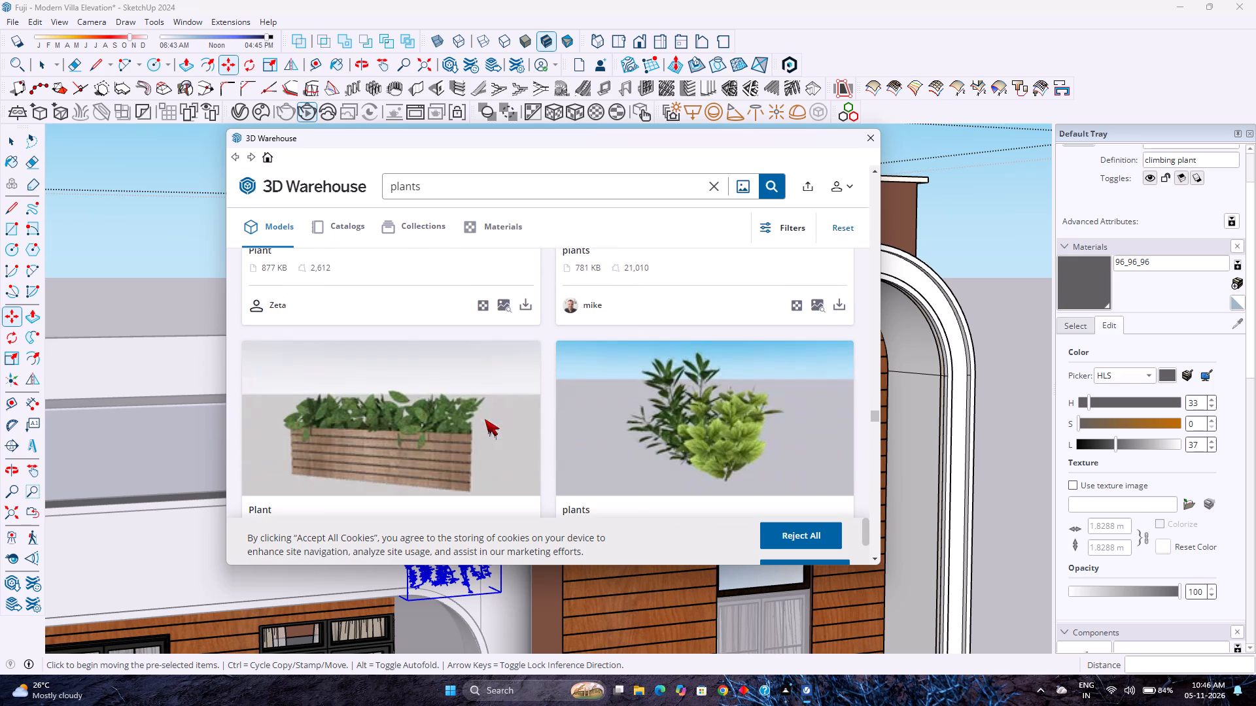
scroll(485, 419, "down", 1)
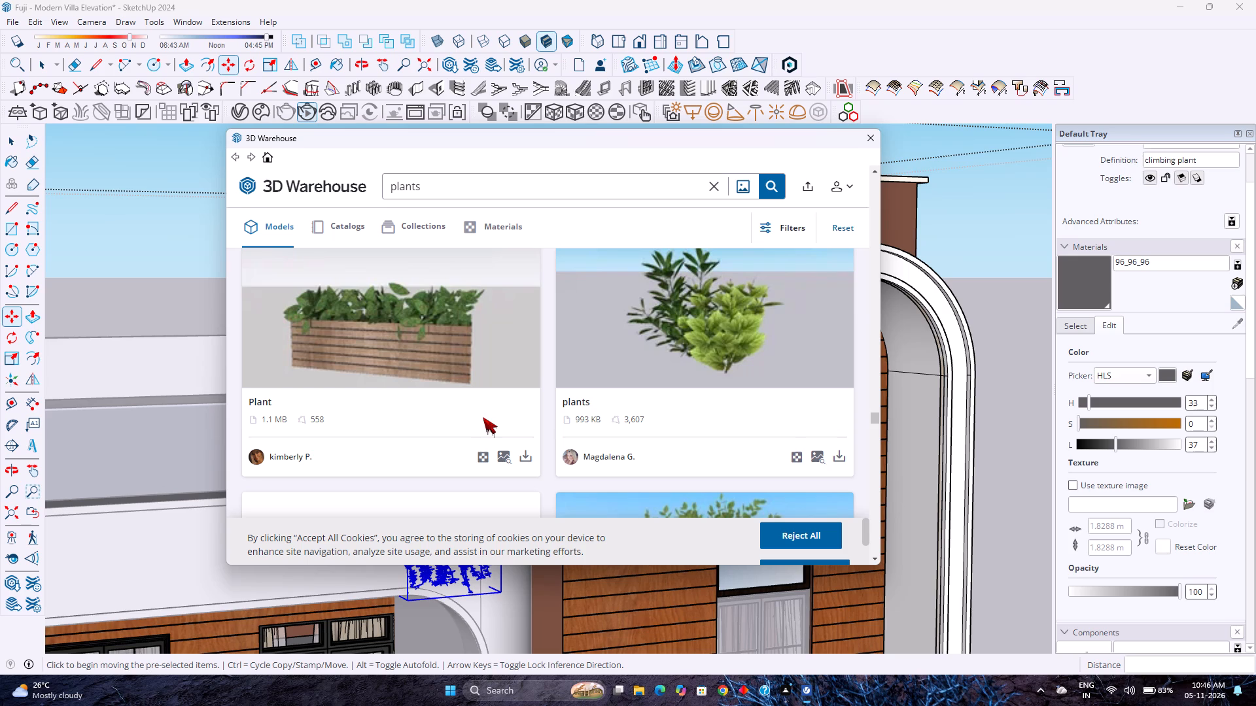
scroll(483, 417, "down", 4)
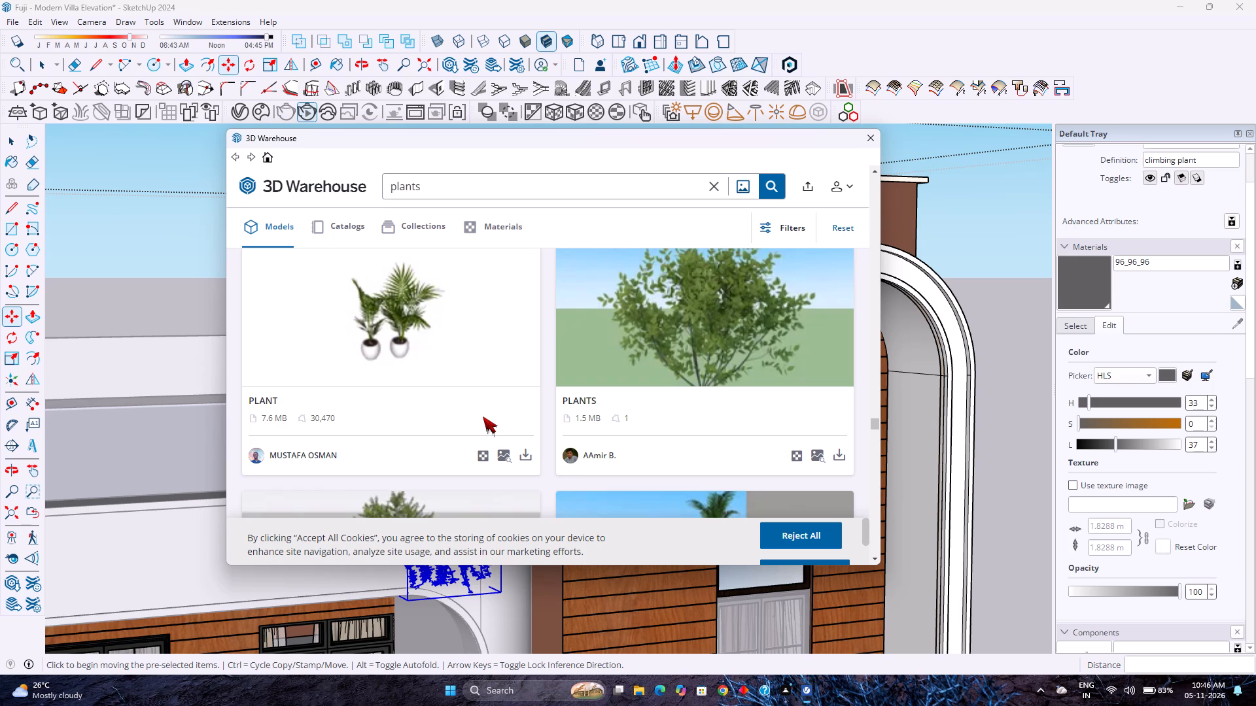
scroll(483, 416, "down", 1)
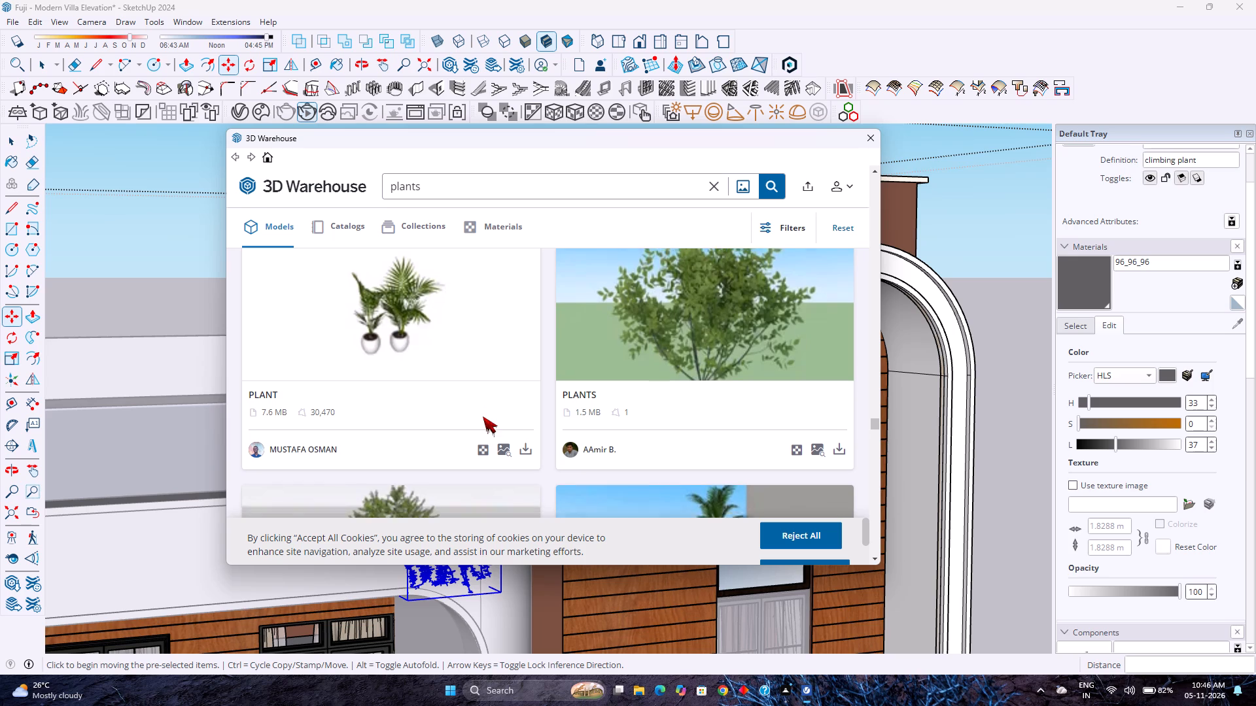
scroll(483, 416, "down", 1)
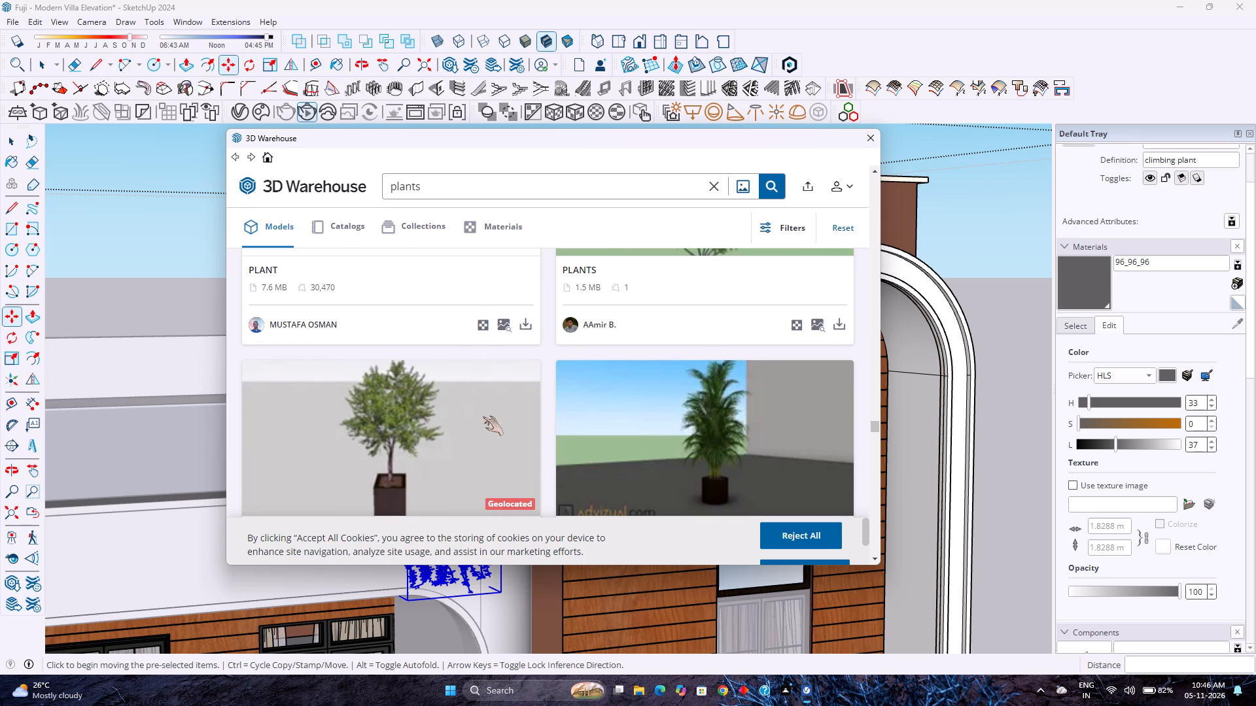
scroll(483, 416, "down", 6)
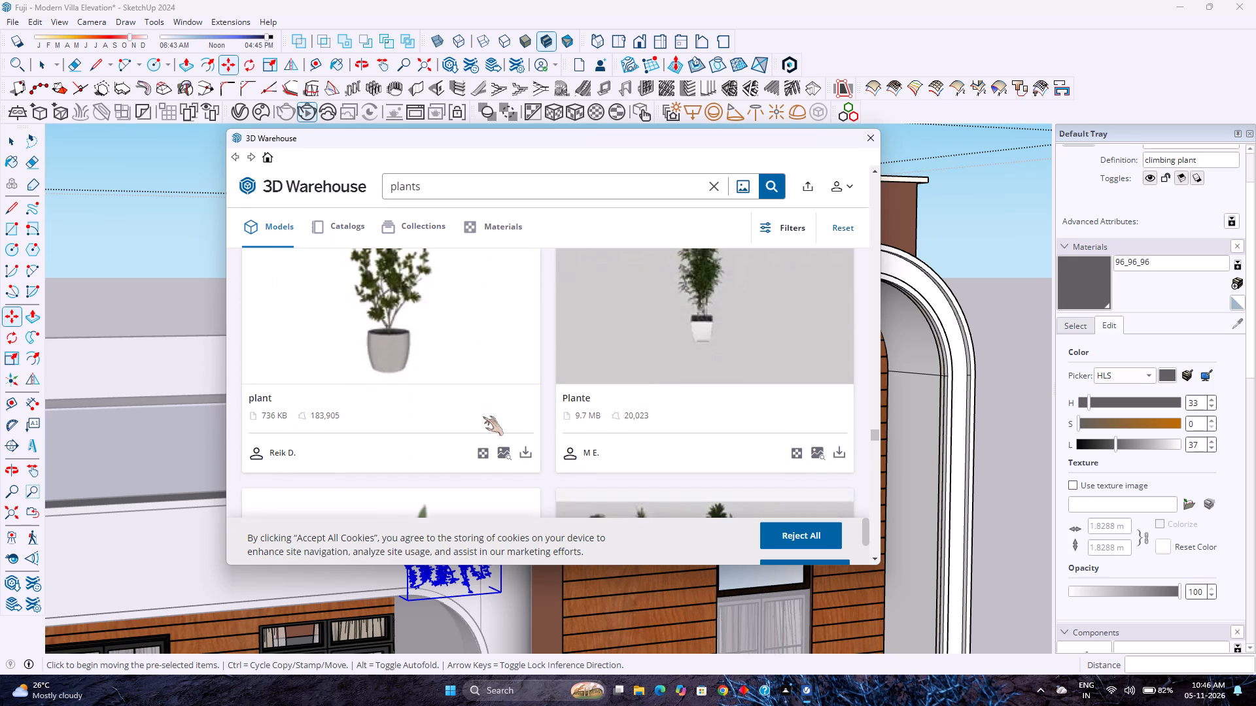
scroll(483, 416, "down", 3)
scroll(483, 416, "up", 3)
scroll(509, 424, "down", 1)
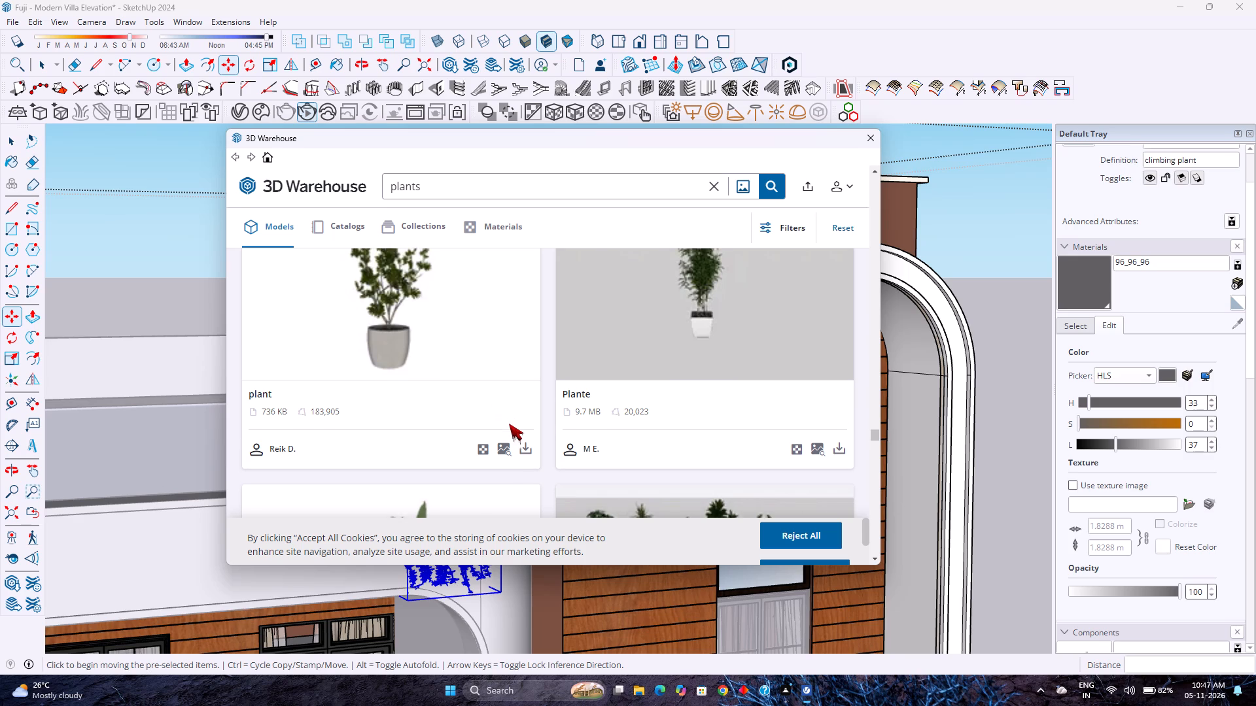
scroll(509, 424, "down", 8)
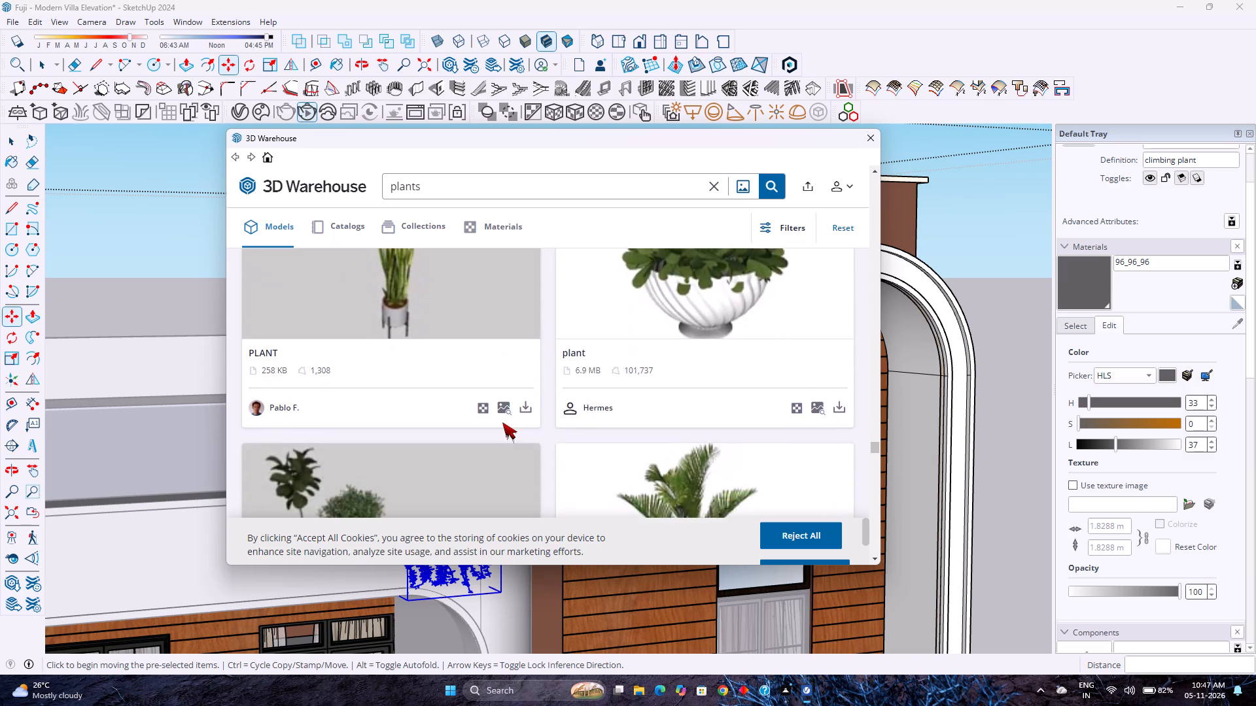
scroll(502, 422, "up", 2)
scroll(502, 422, "down", 7)
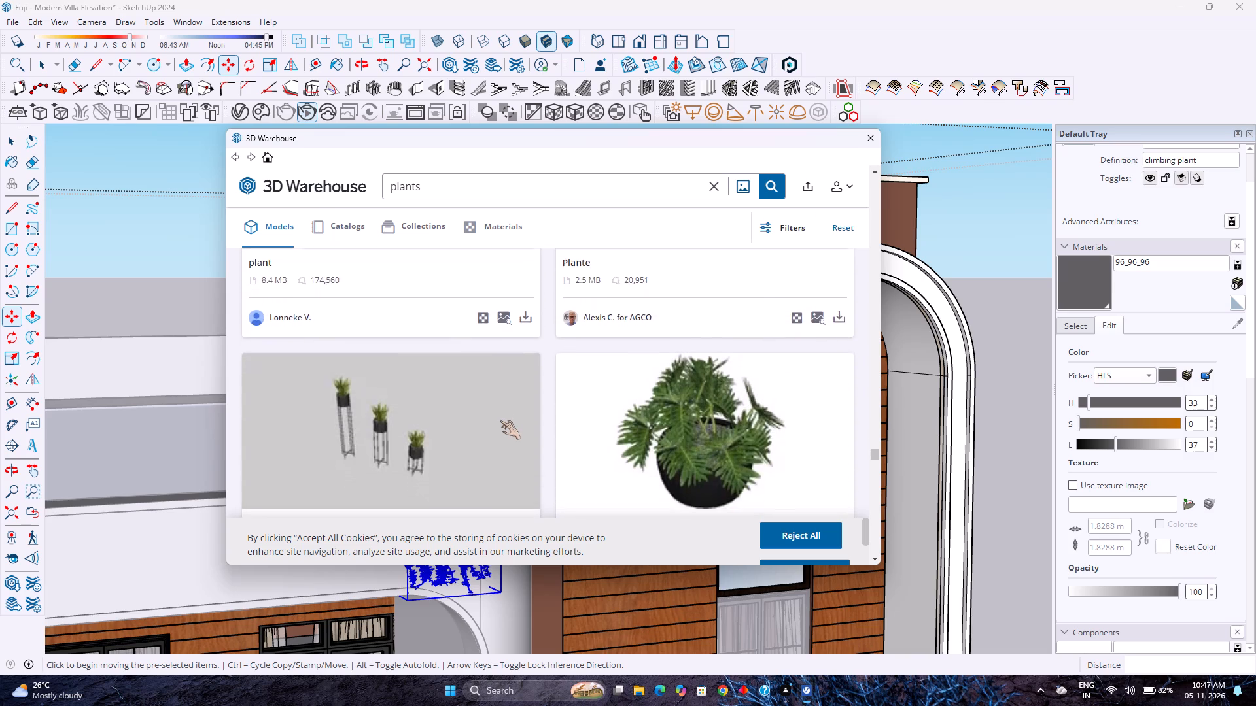
scroll(500, 420, "down", 1)
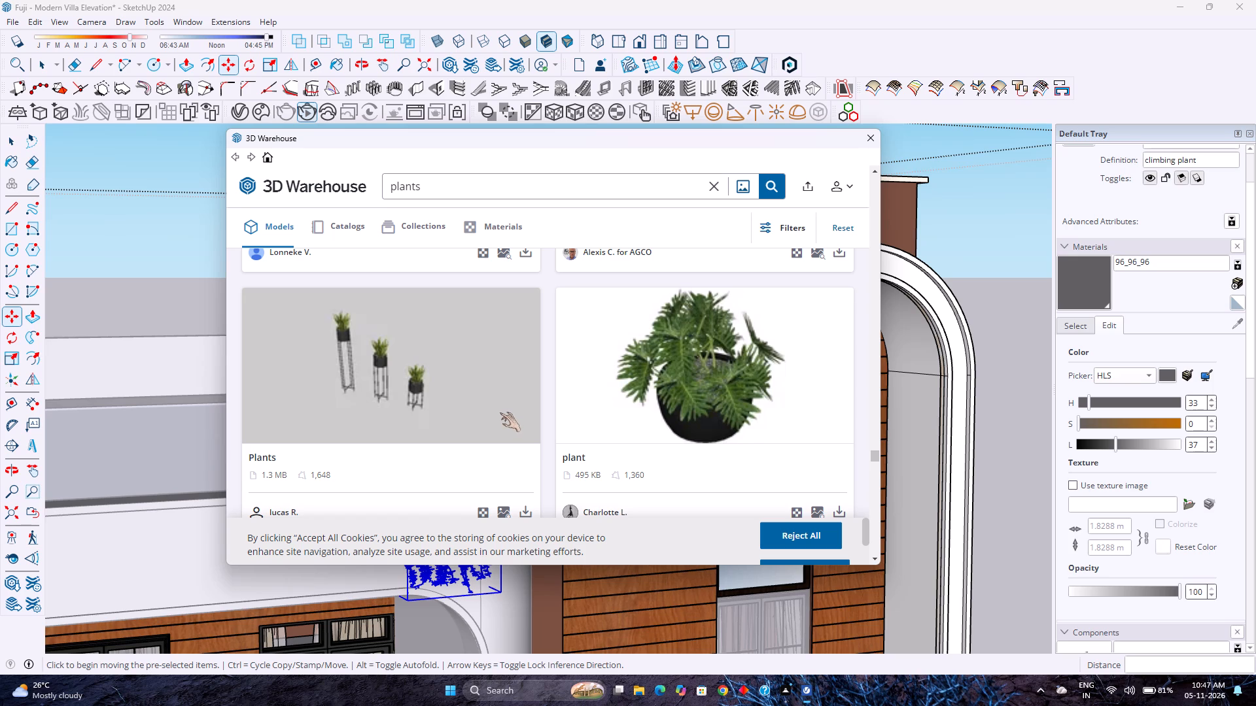
scroll(500, 412, "down", 6)
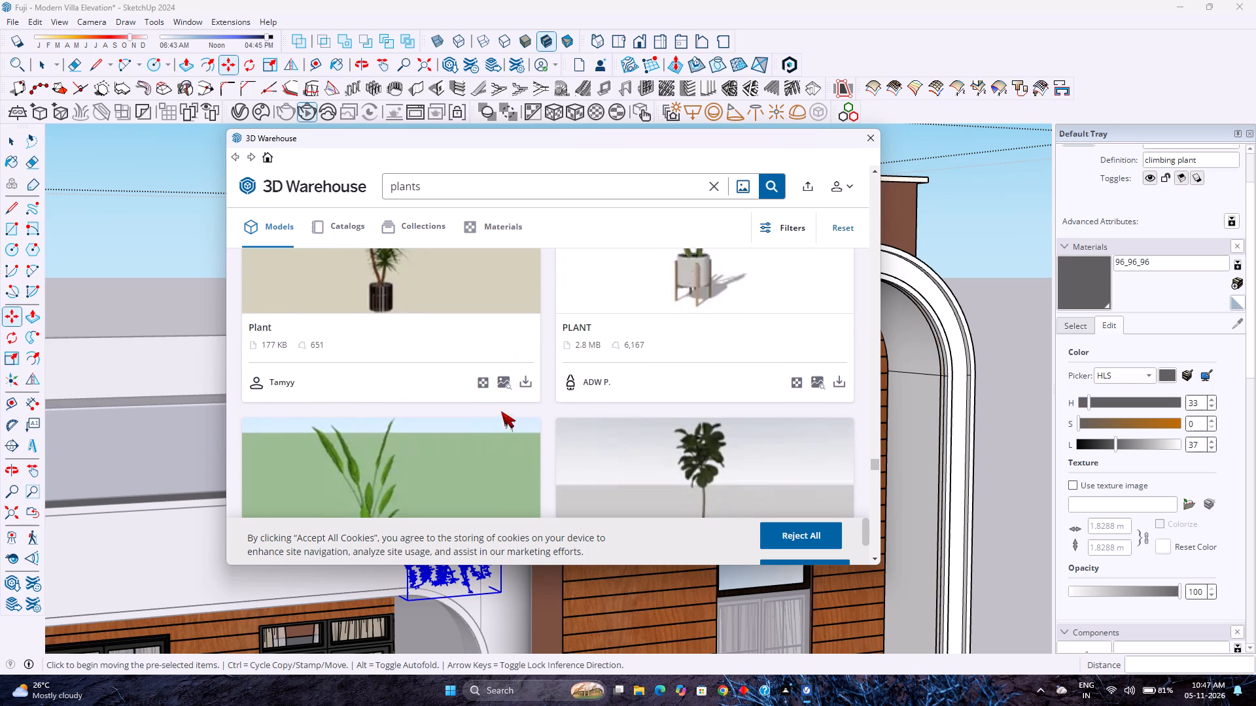
scroll(501, 411, "down", 2)
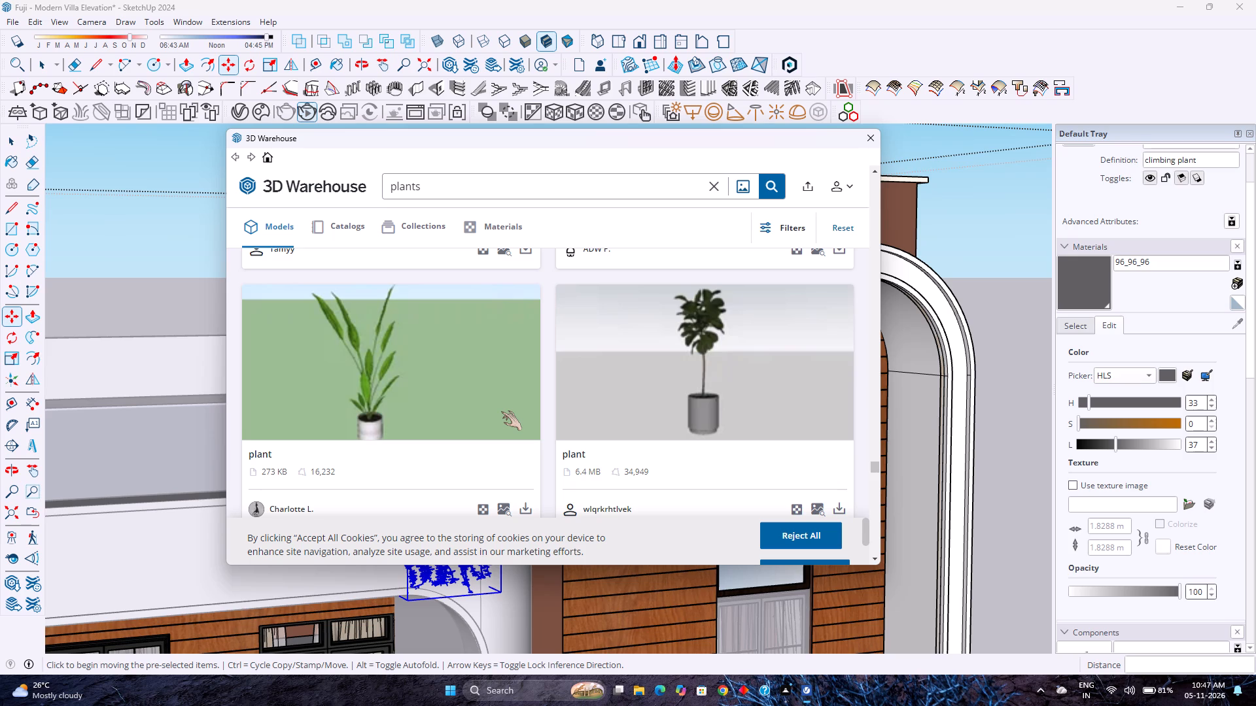
scroll(501, 411, "down", 1)
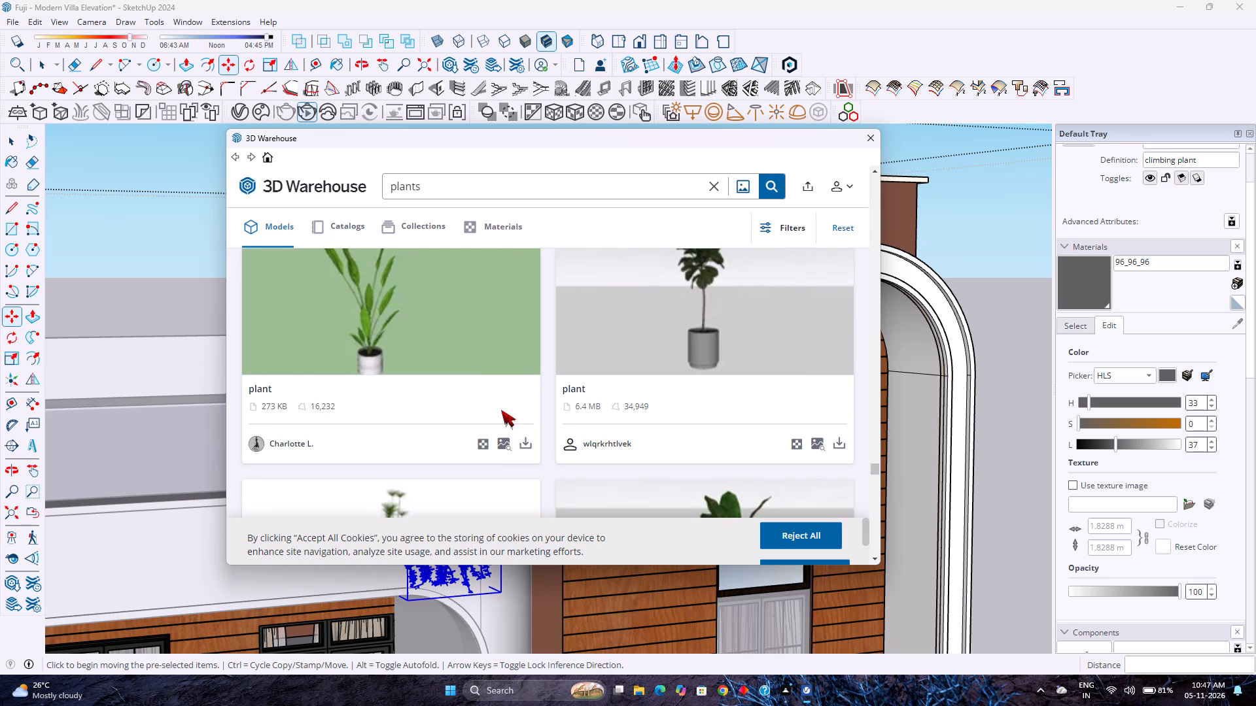
scroll(501, 410, "down", 1)
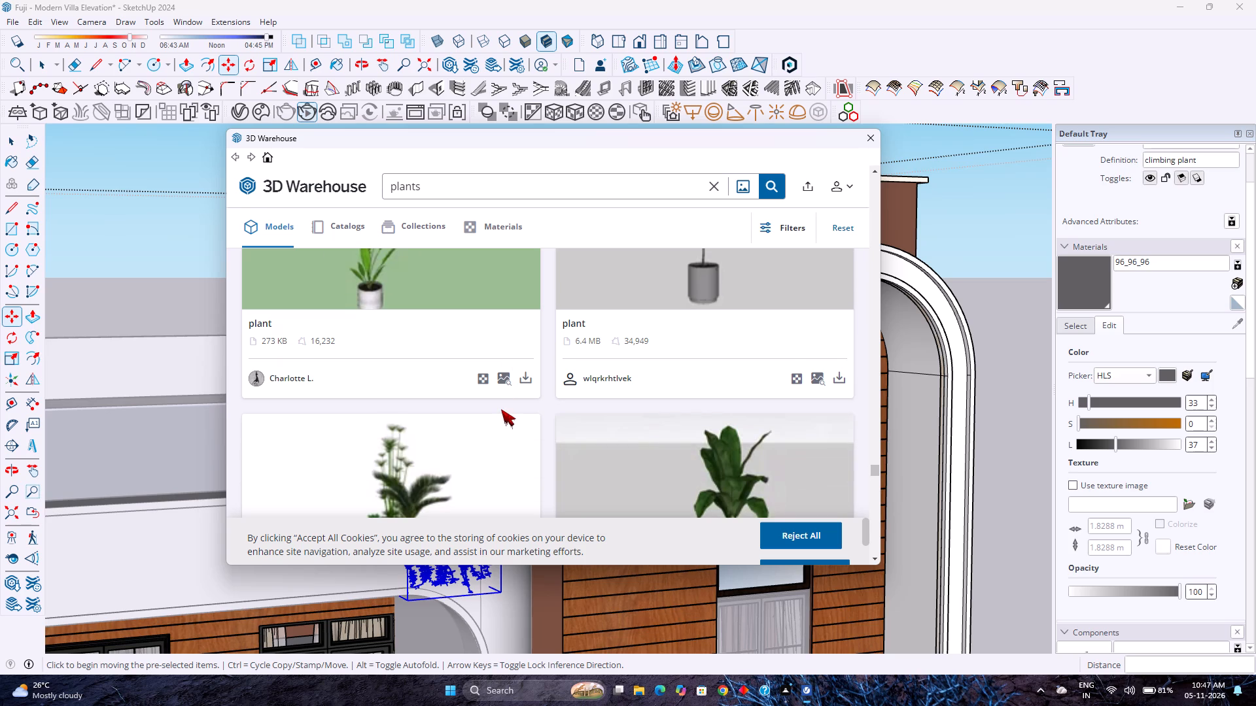
scroll(501, 409, "down", 4)
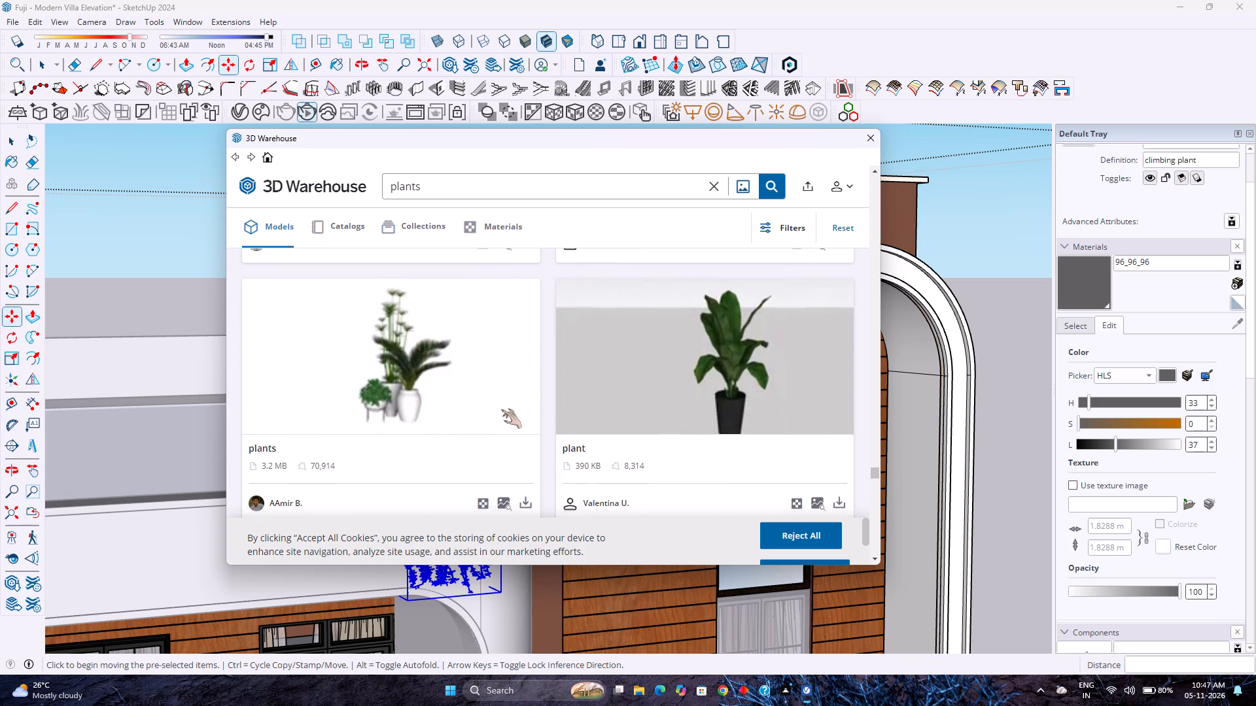
scroll(501, 409, "down", 5)
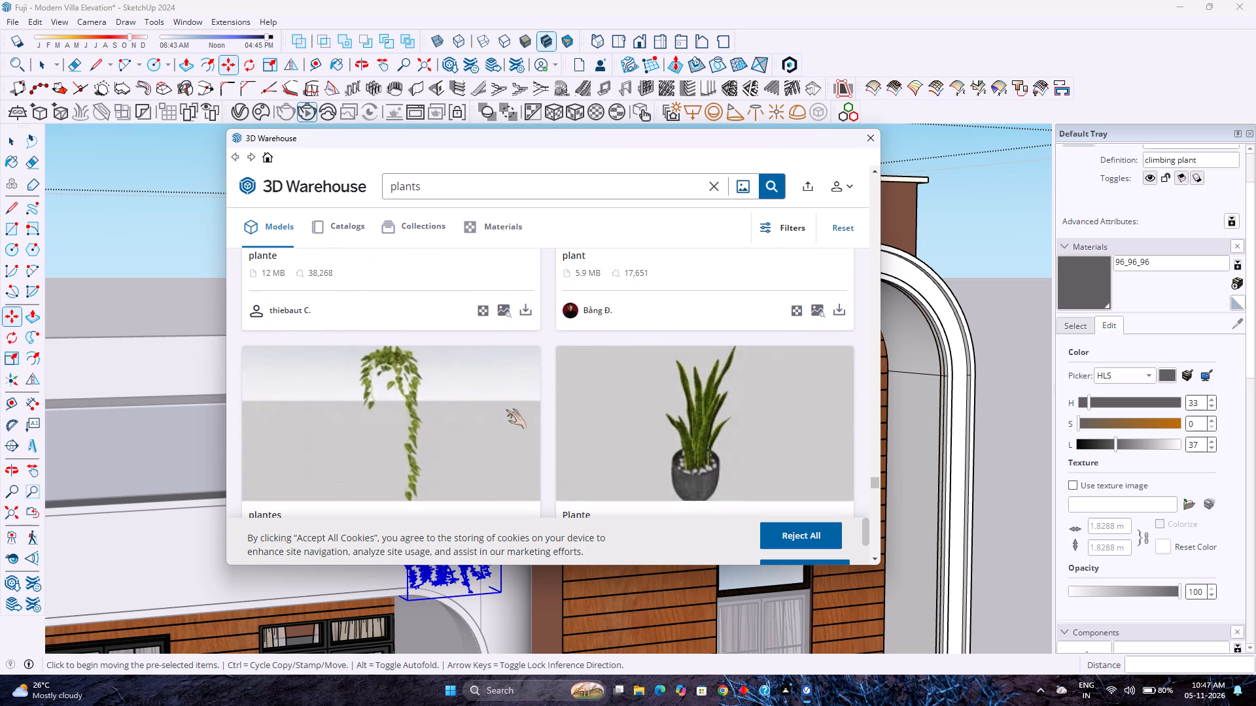
scroll(506, 409, "down", 4)
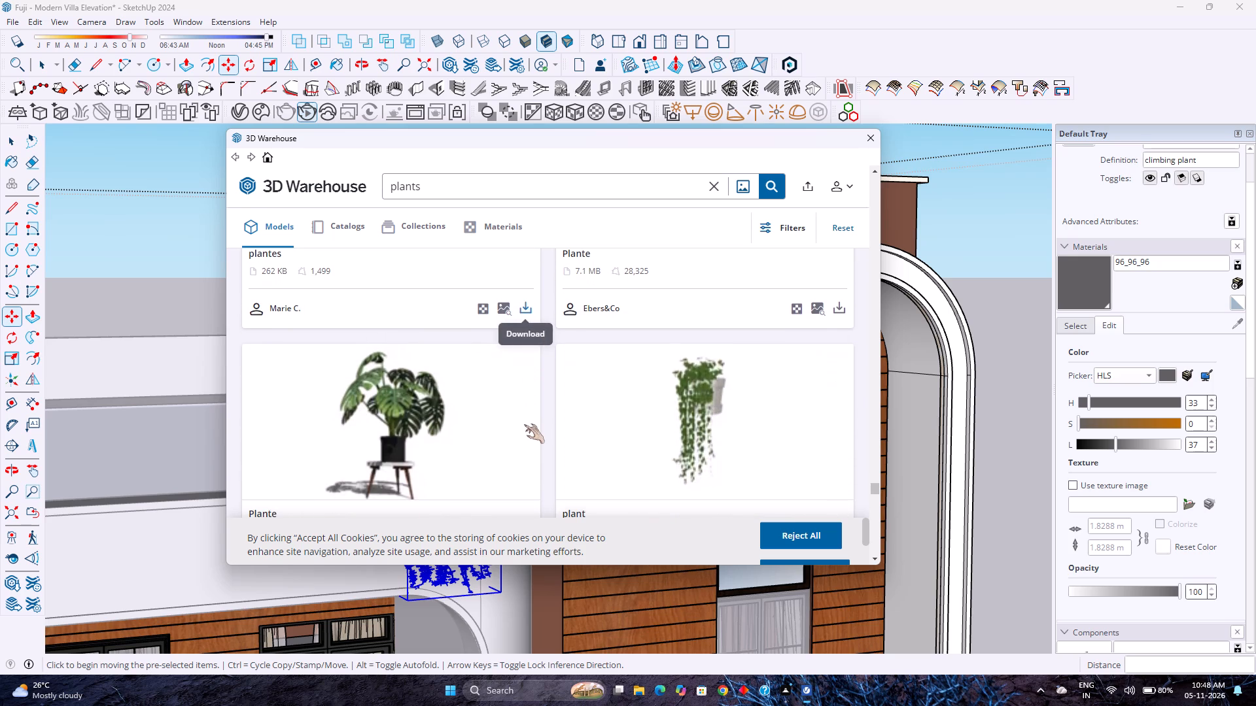
scroll(521, 421, "down", 3)
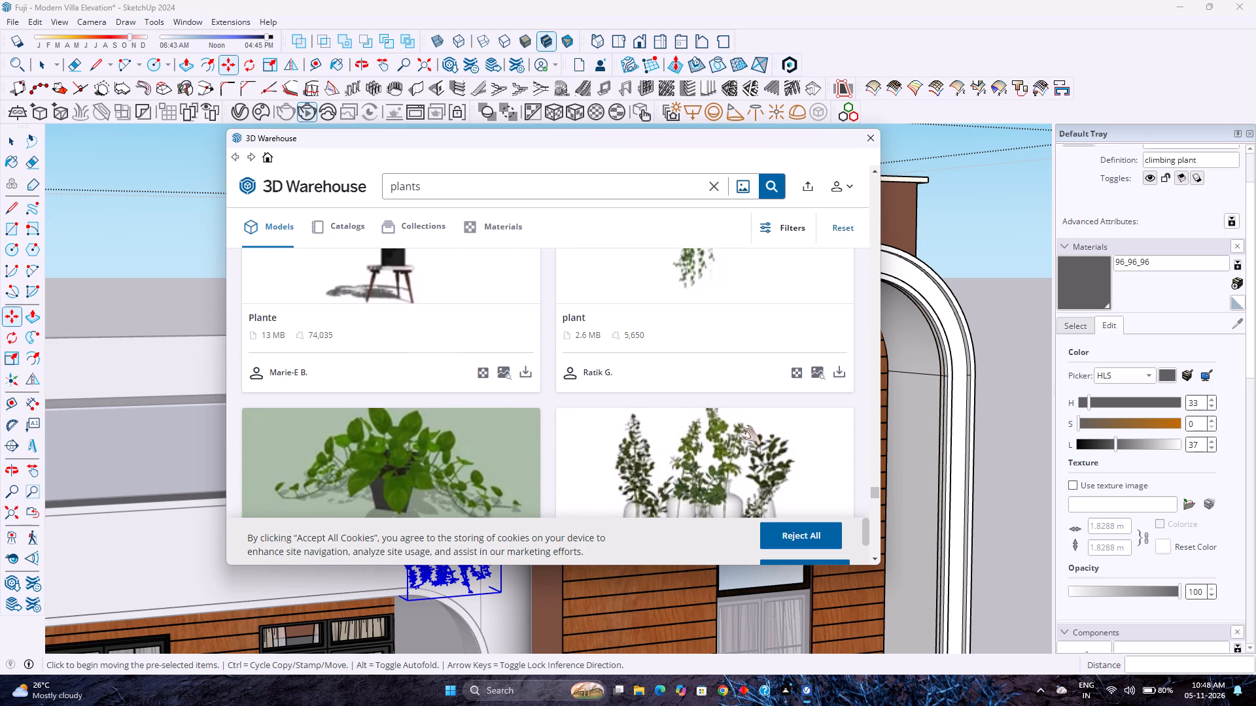
Load the 2.6 MB trailing "plant" model directly into the villa model and place it at the balcony's glass railing.
scroll(754, 424, "down", 1)
left_click(837, 311)
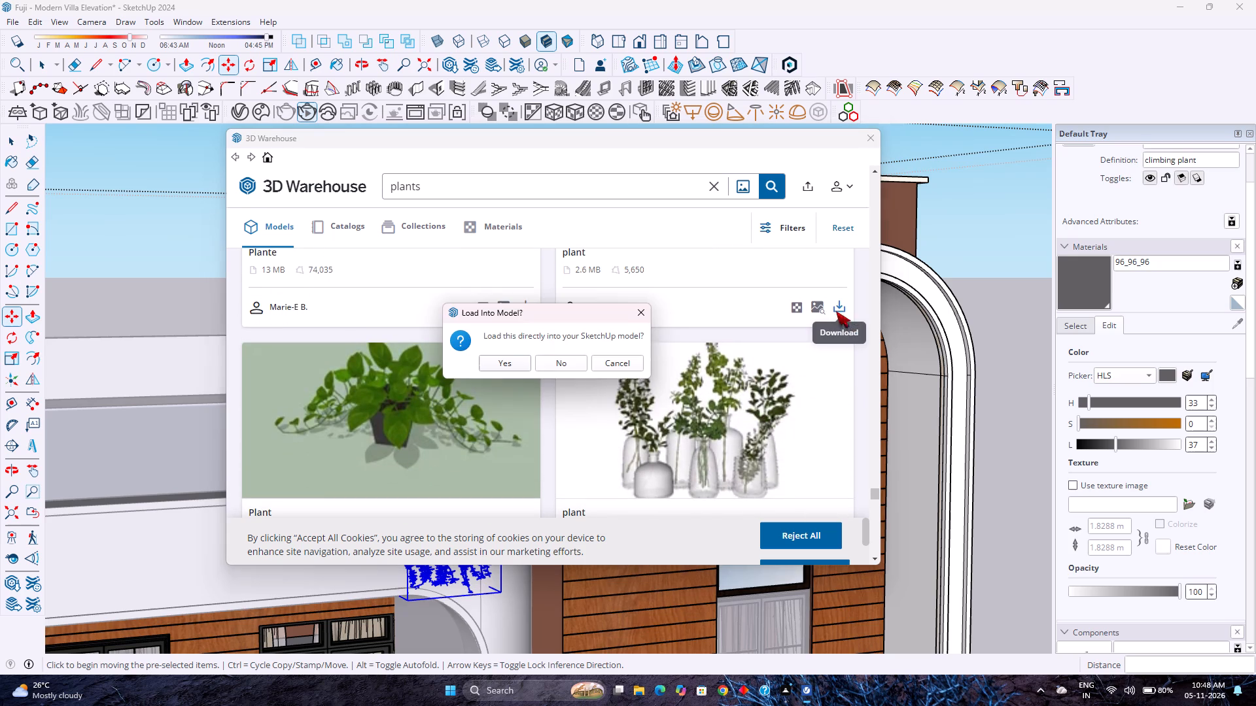
left_click(509, 360)
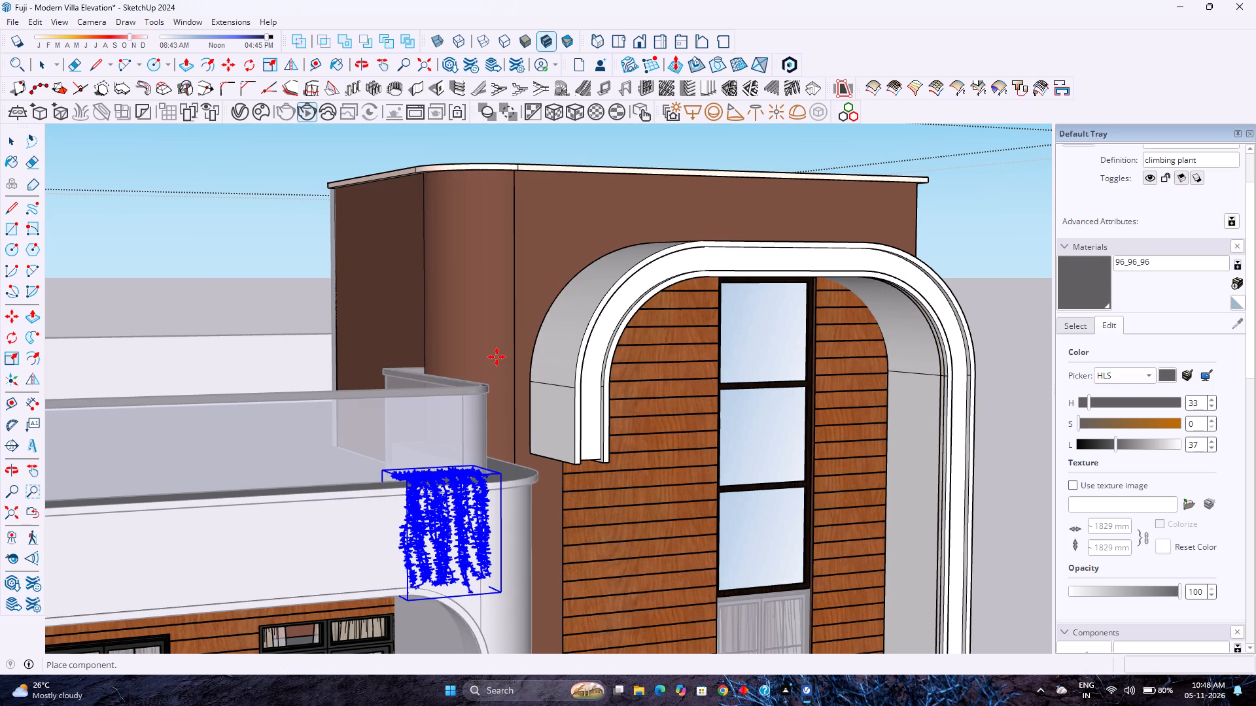
scroll(423, 446, "down", 3)
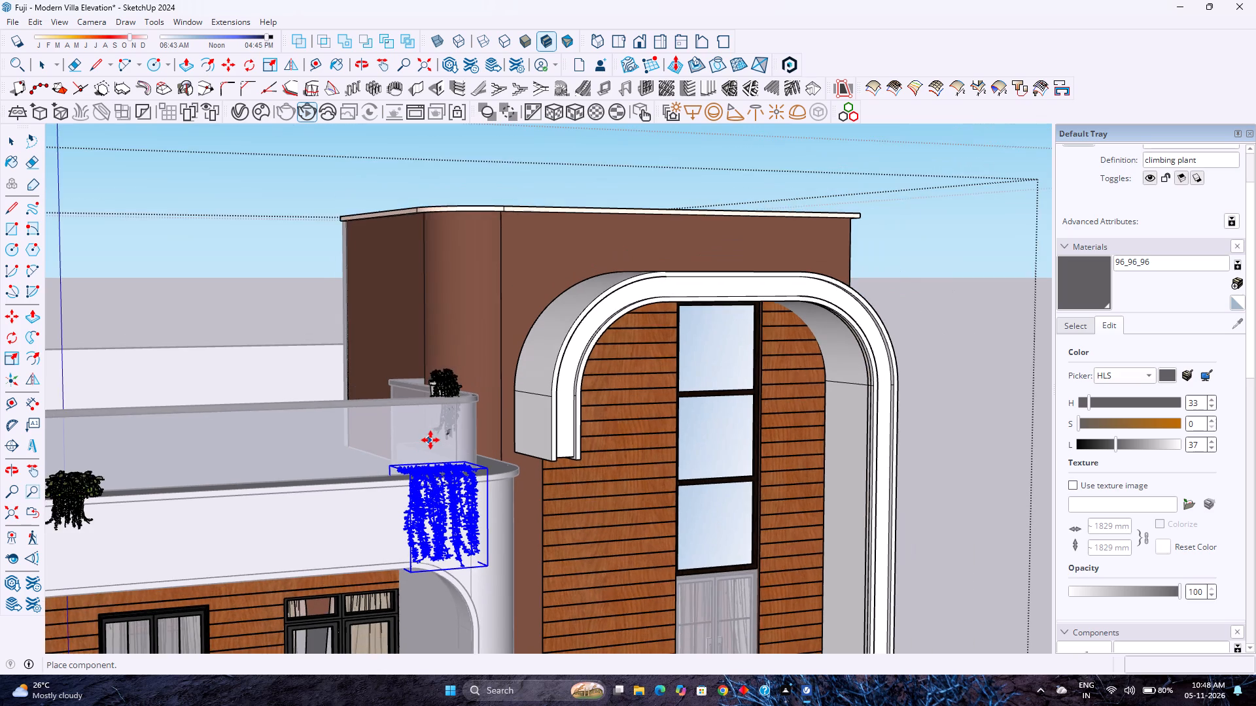
scroll(430, 440, "down", 4)
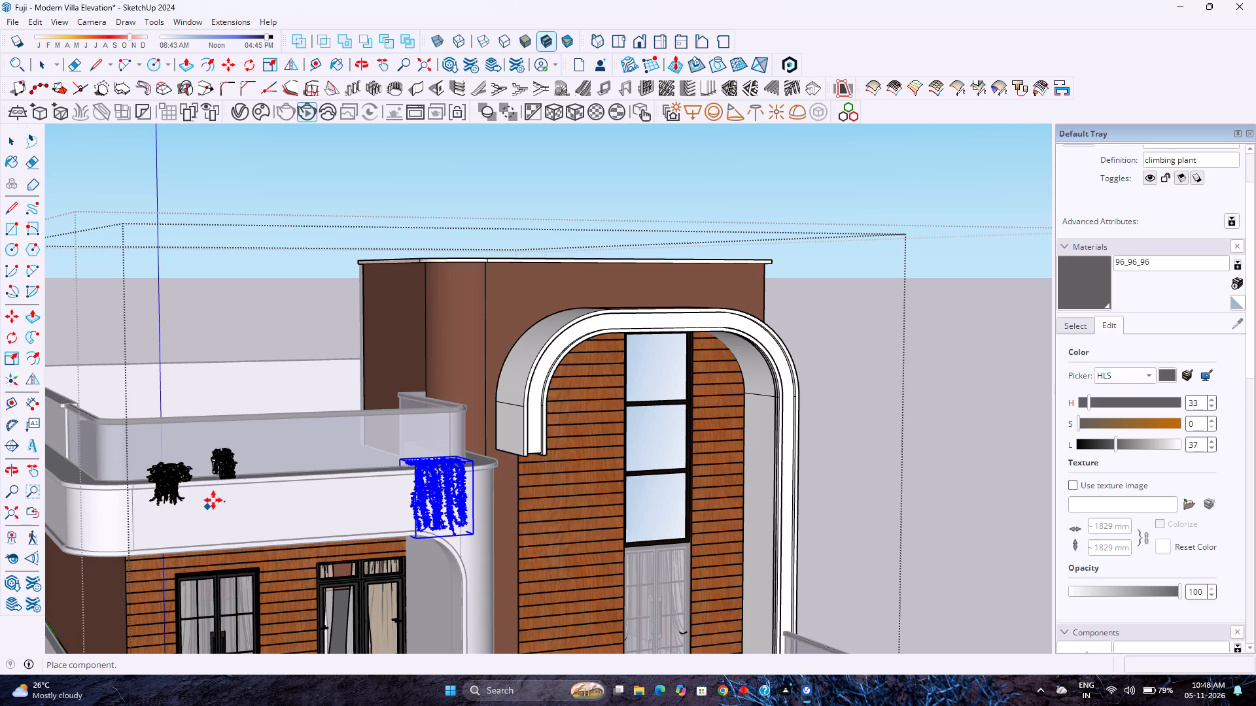
left_click(290, 429)
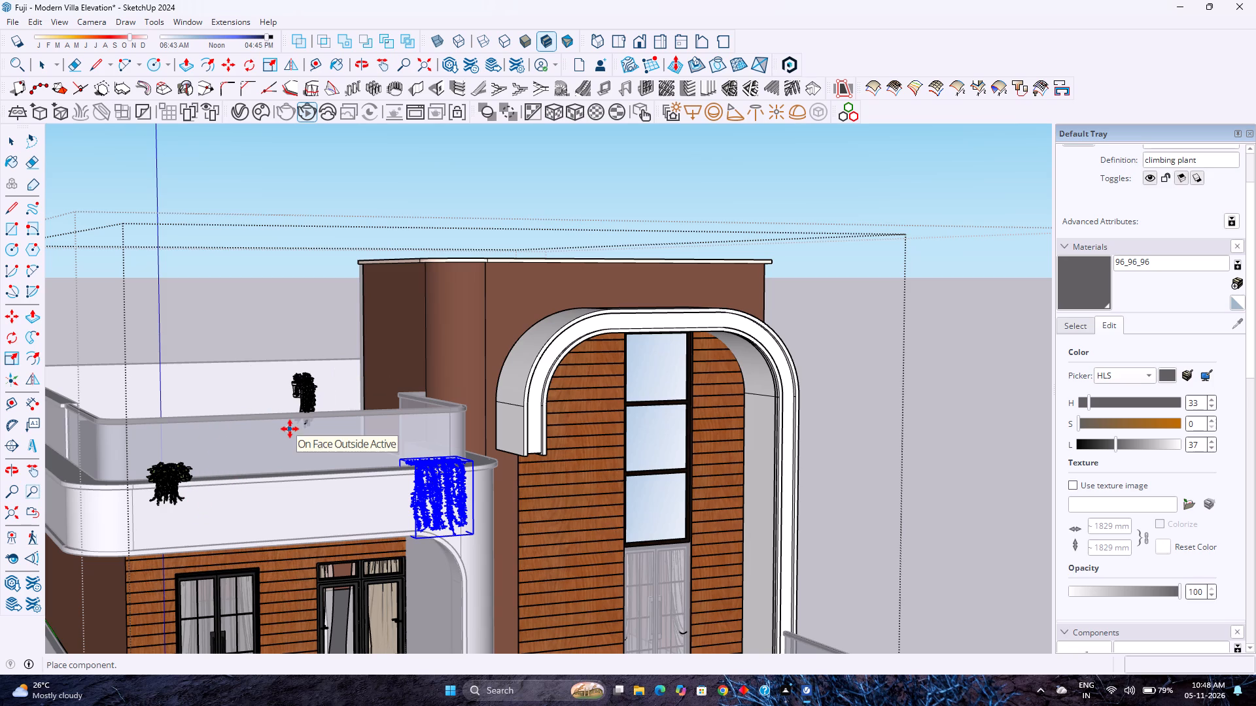
Move the potted Philodendron Scandens about 4' 6 15/16" from the glass railing to the balcony's front parapet, beside the bushy hanging plant.
scroll(294, 394, "up", 4)
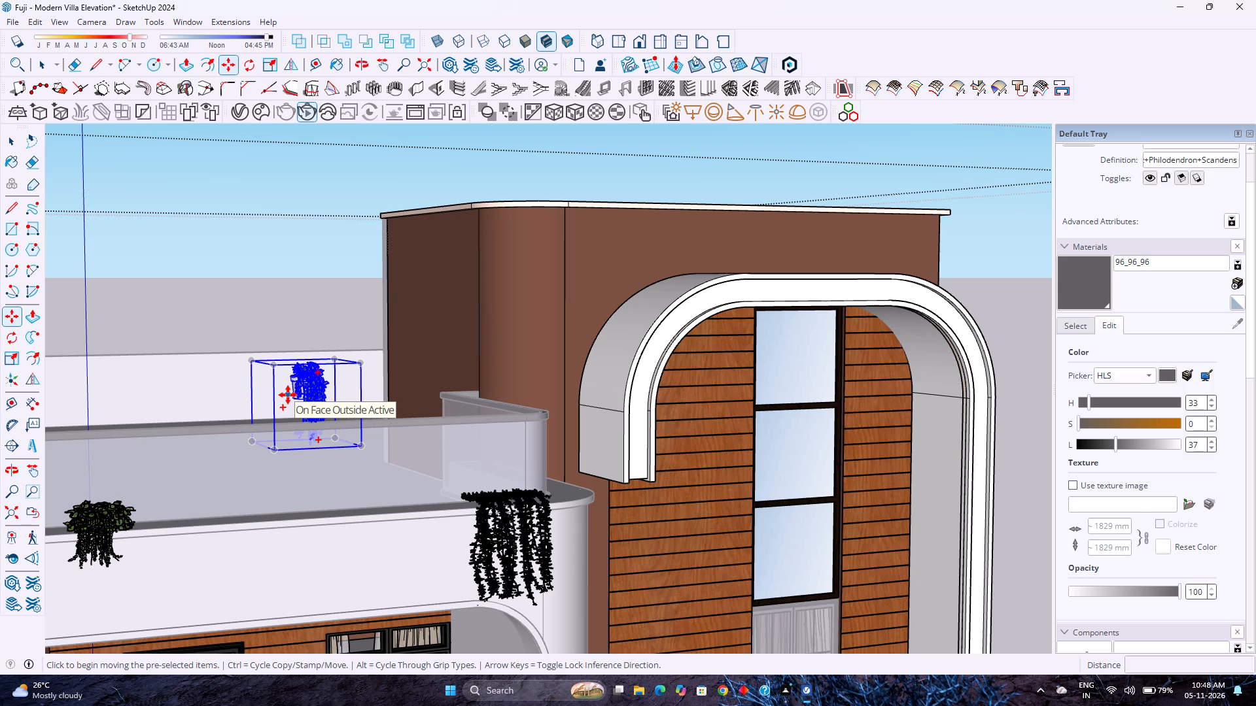
key("m")
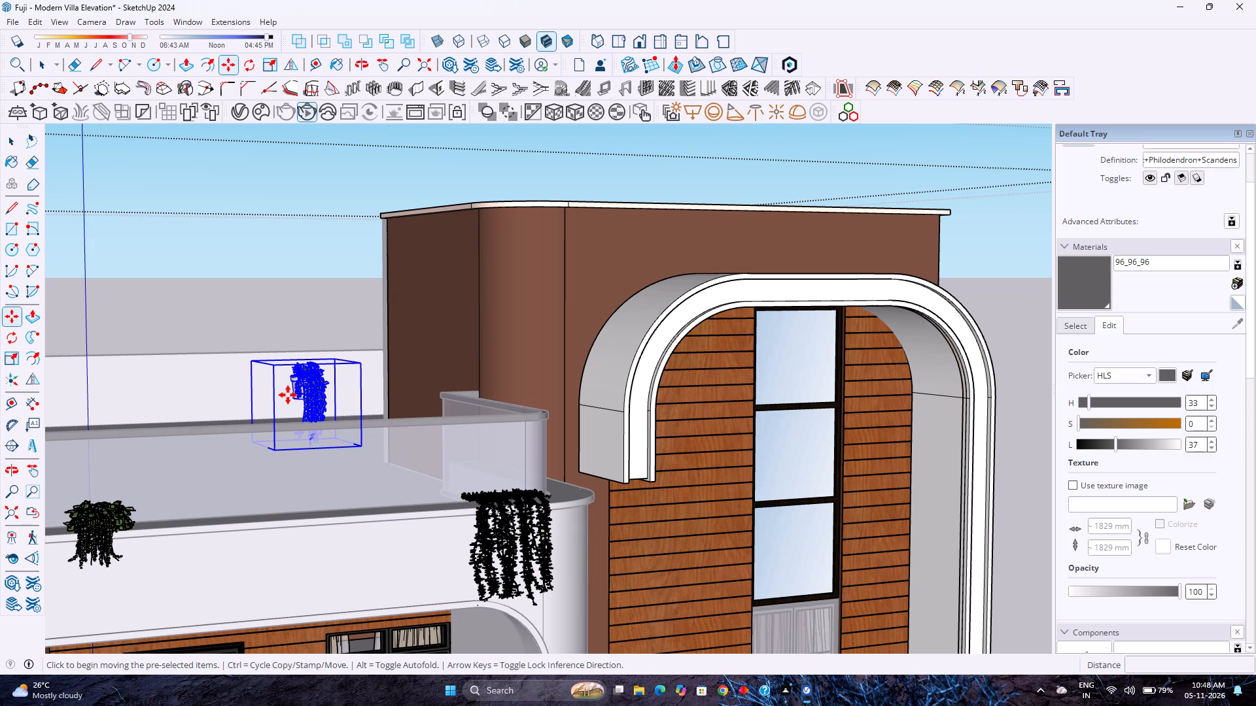
middle_click_drag(268, 382, 390, 454)
middle_click(390, 454)
scroll(366, 423, "down", 5)
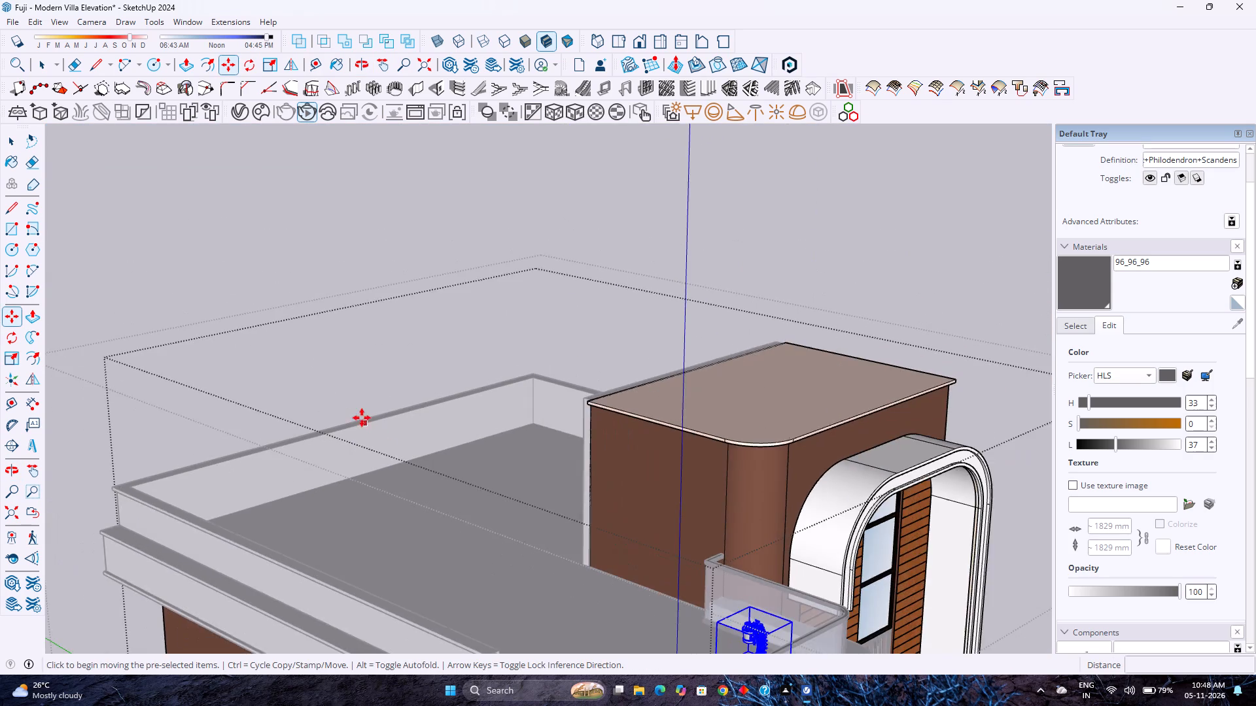
scroll(361, 418, "down", 4)
scroll(634, 633, "up", 7)
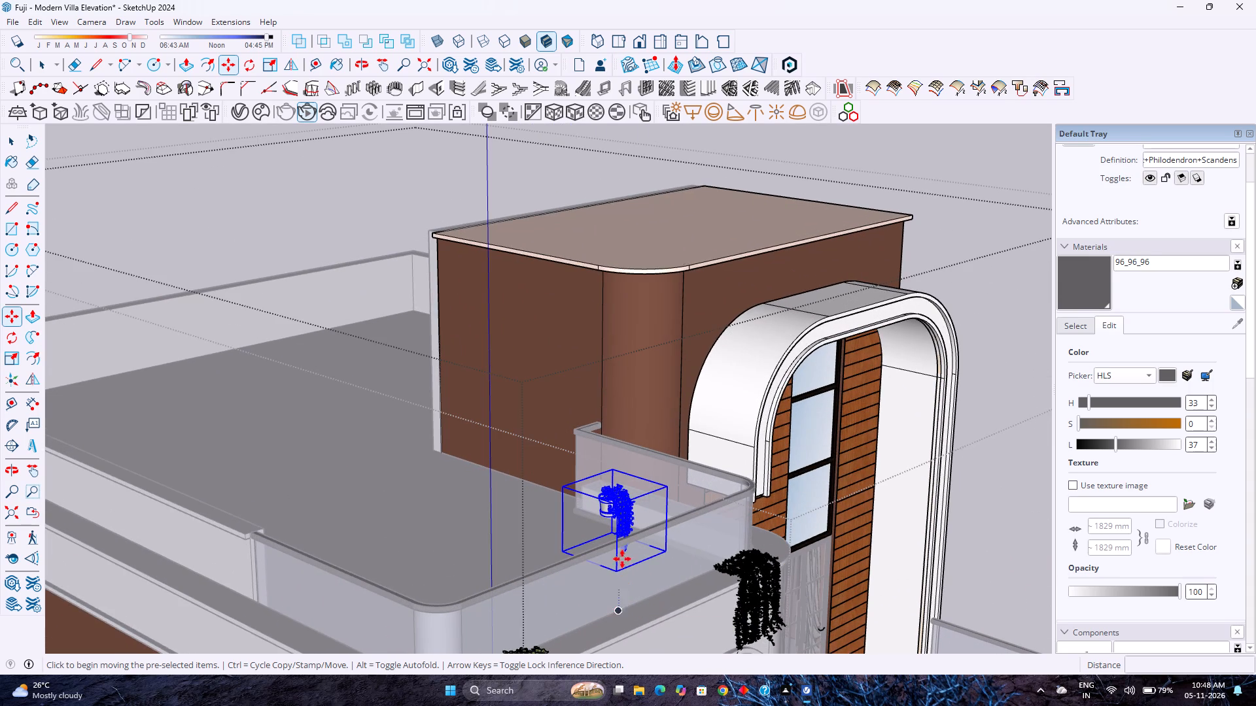
left_click(599, 508)
scroll(599, 533, "down", 3)
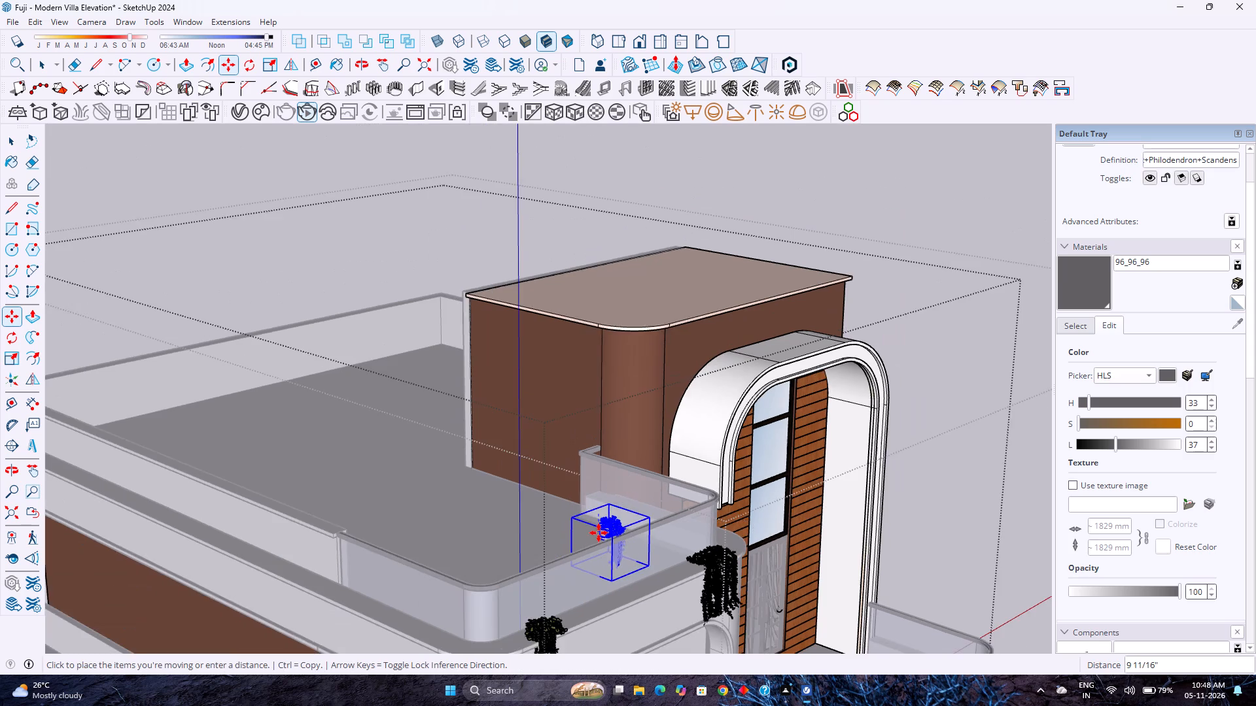
scroll(599, 533, "down", 2)
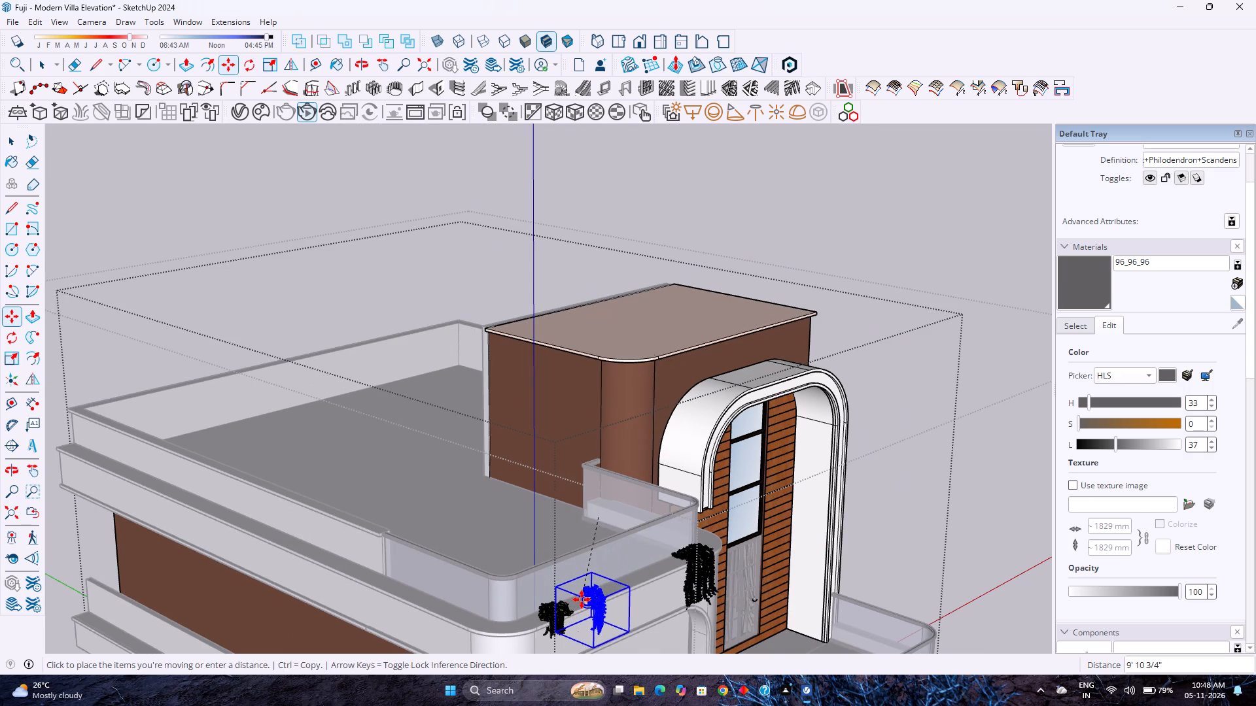
scroll(585, 601, "up", 18)
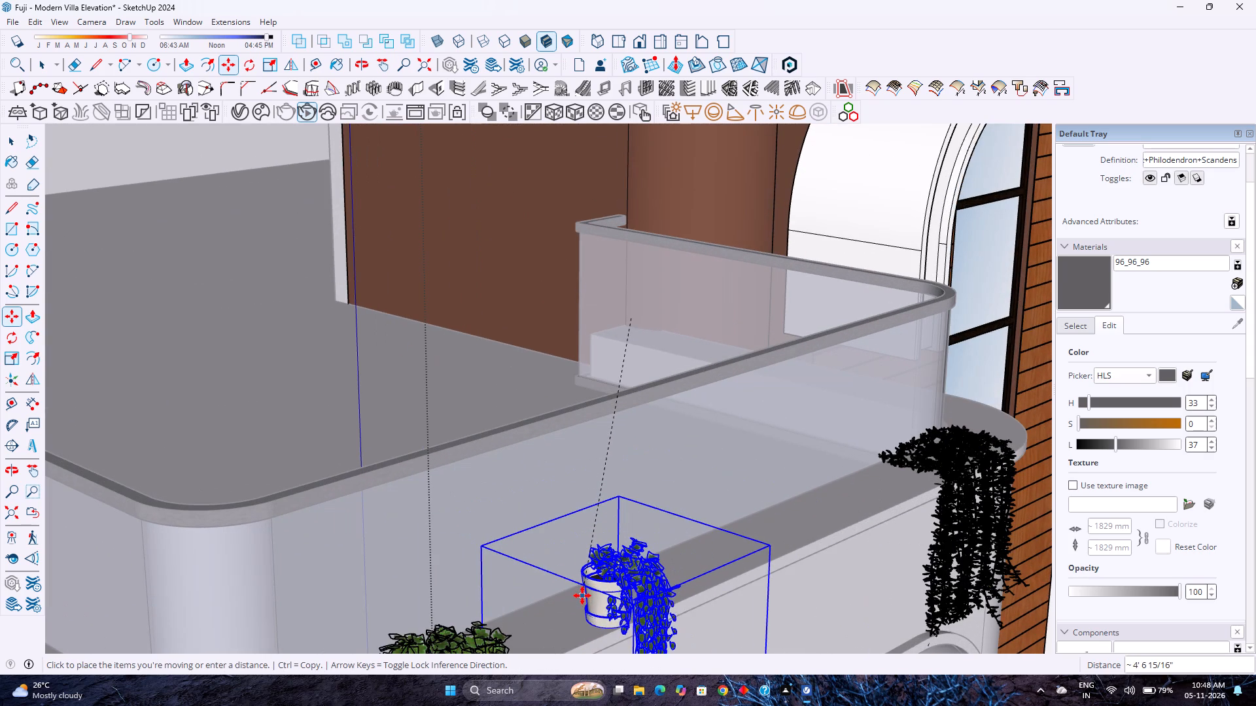
left_click(582, 596)
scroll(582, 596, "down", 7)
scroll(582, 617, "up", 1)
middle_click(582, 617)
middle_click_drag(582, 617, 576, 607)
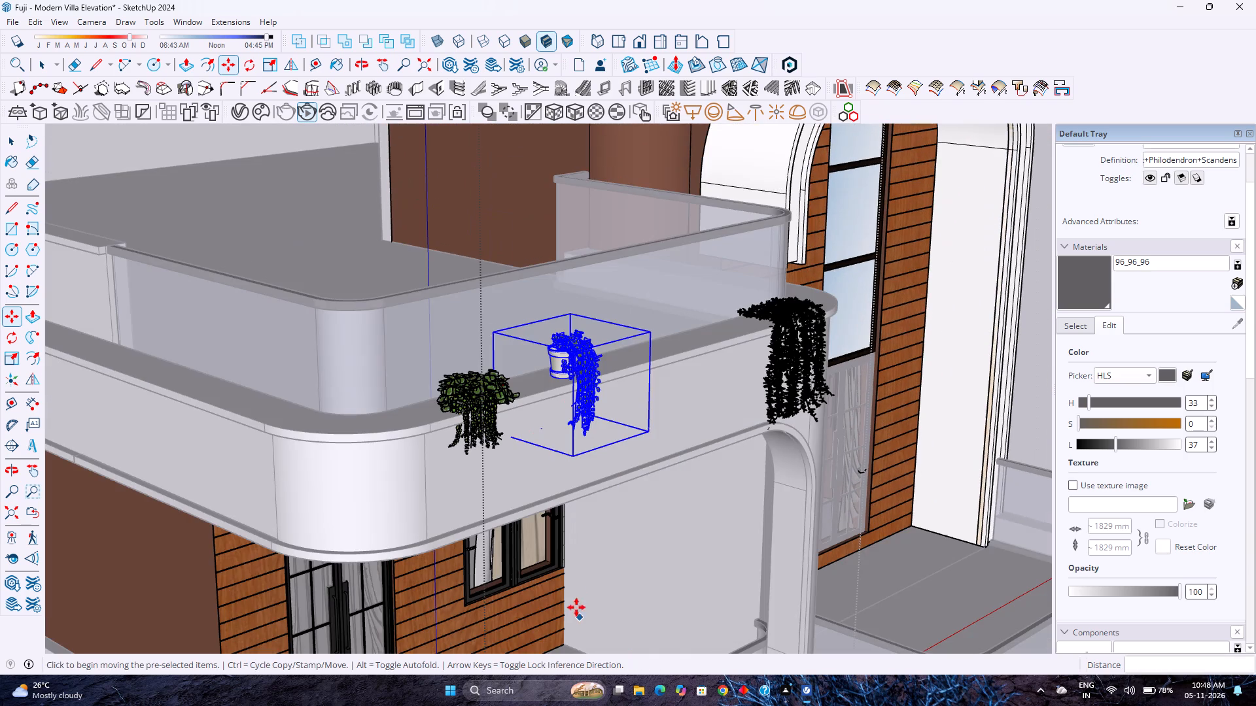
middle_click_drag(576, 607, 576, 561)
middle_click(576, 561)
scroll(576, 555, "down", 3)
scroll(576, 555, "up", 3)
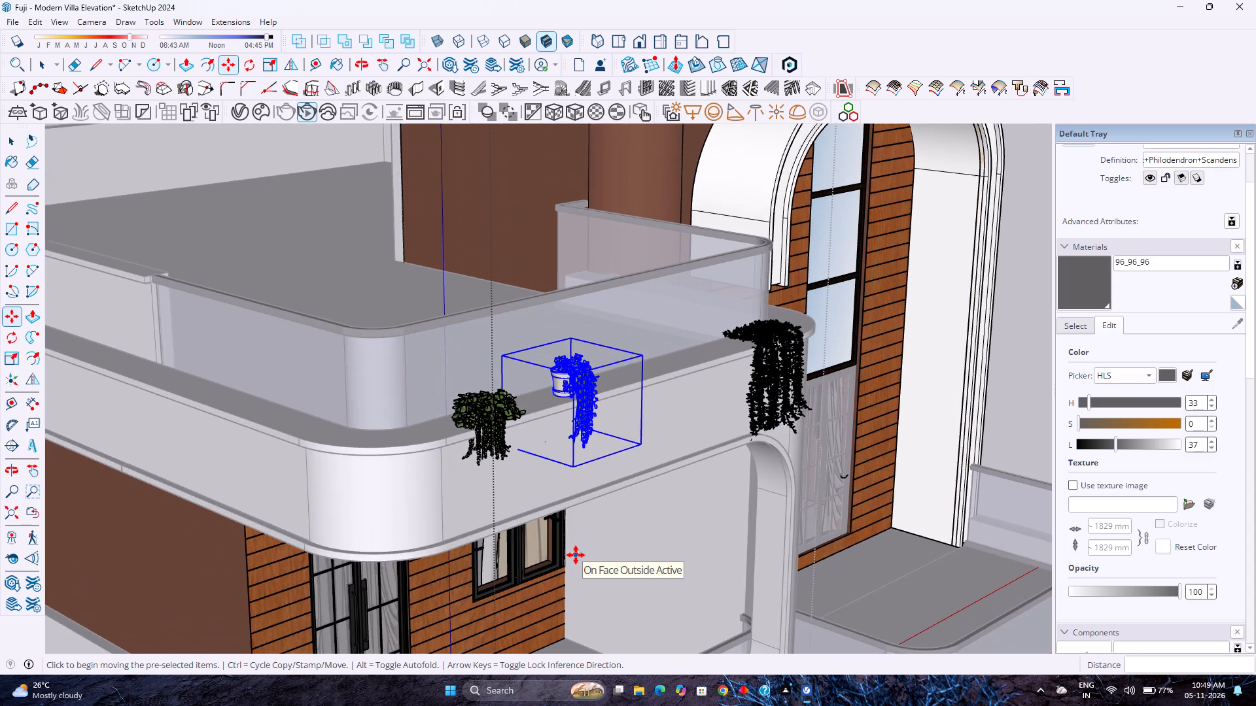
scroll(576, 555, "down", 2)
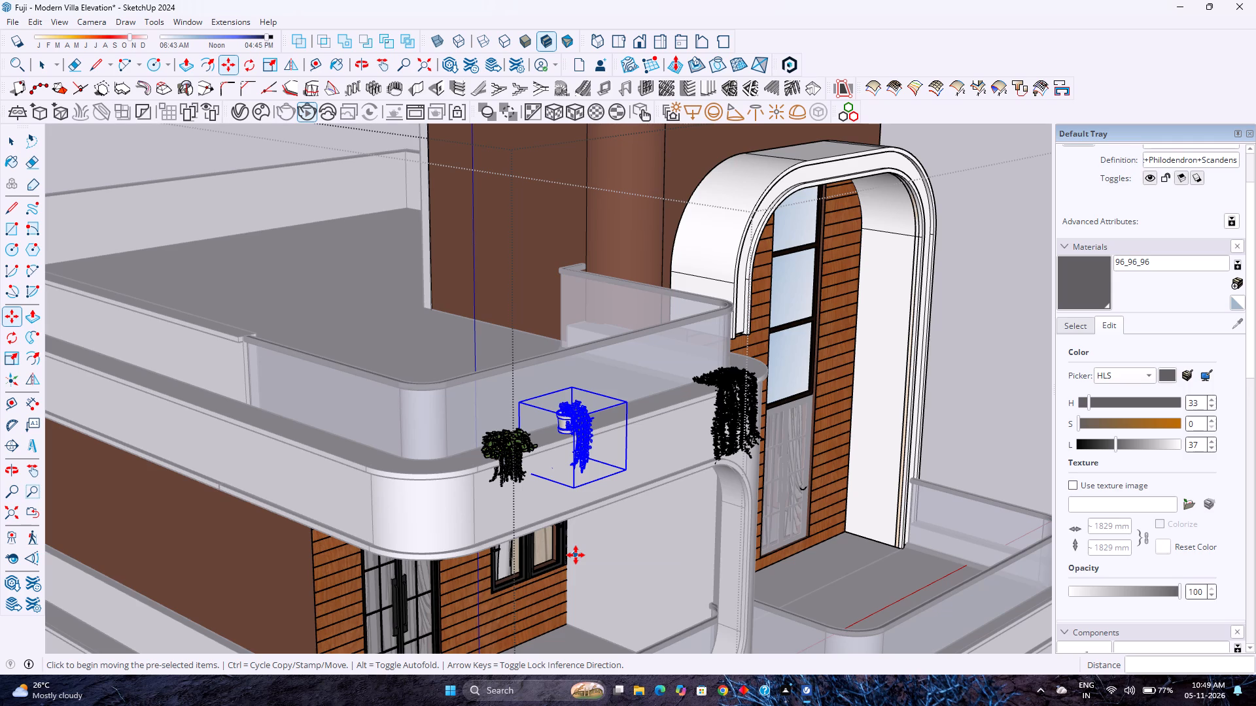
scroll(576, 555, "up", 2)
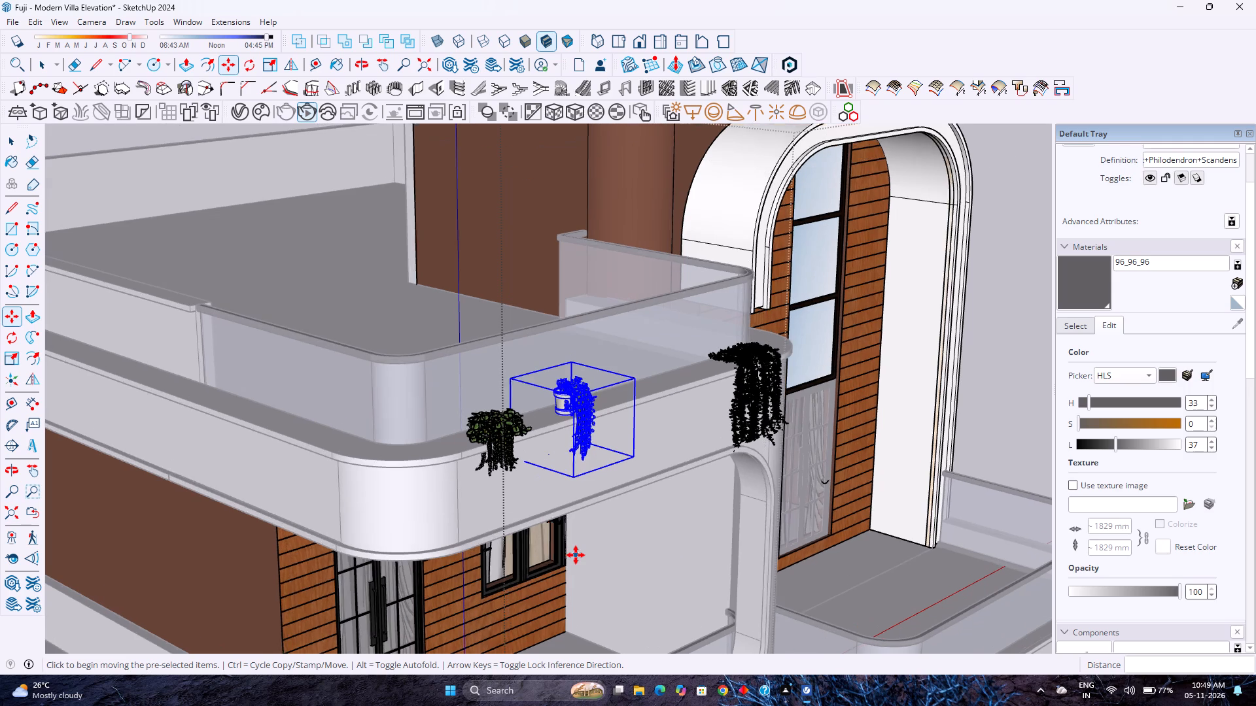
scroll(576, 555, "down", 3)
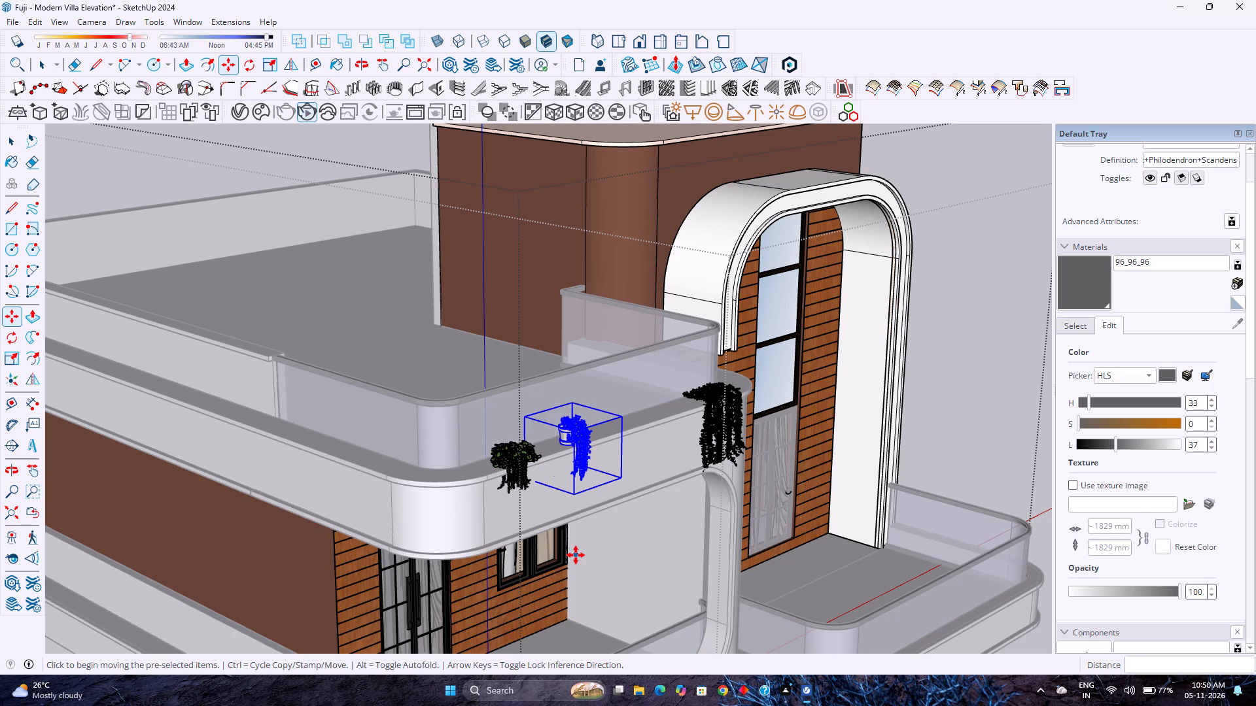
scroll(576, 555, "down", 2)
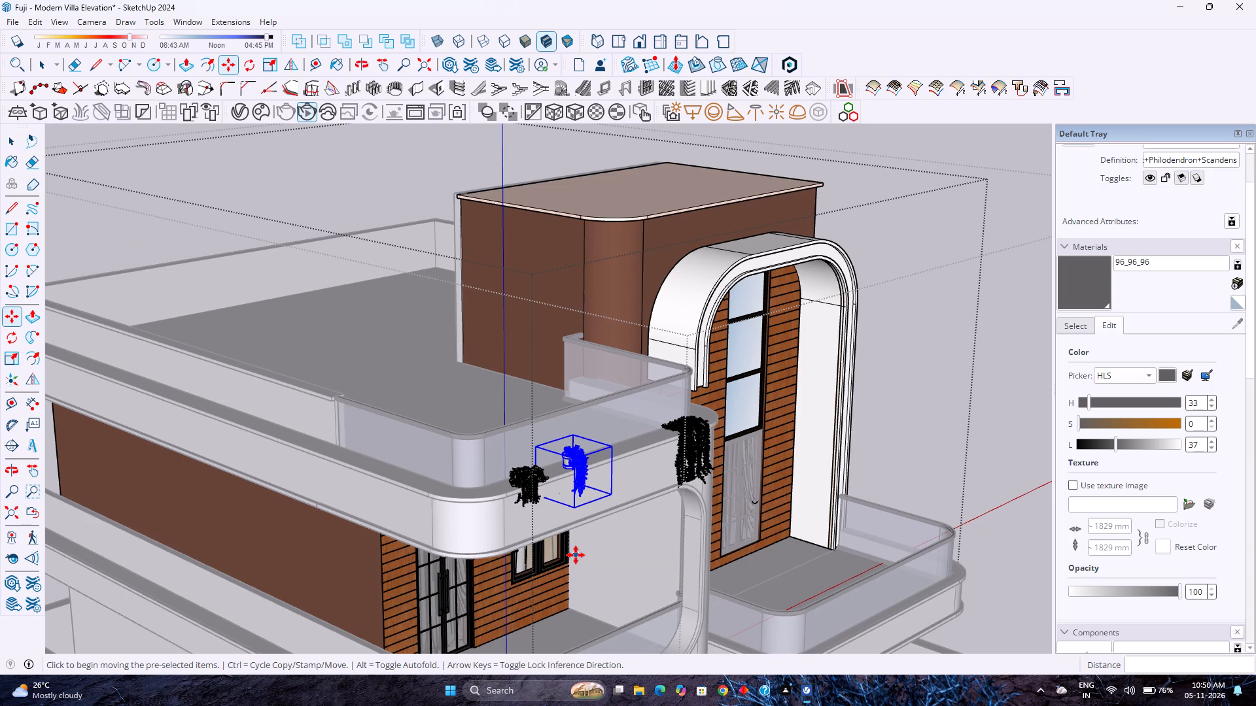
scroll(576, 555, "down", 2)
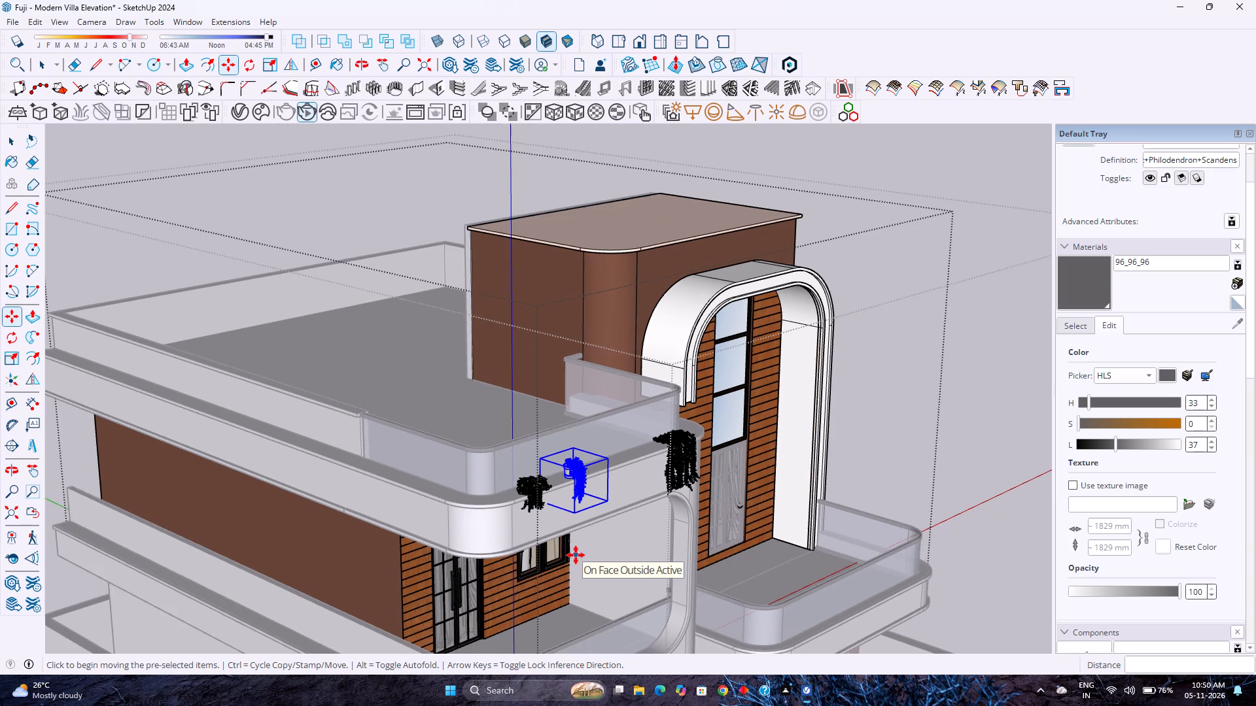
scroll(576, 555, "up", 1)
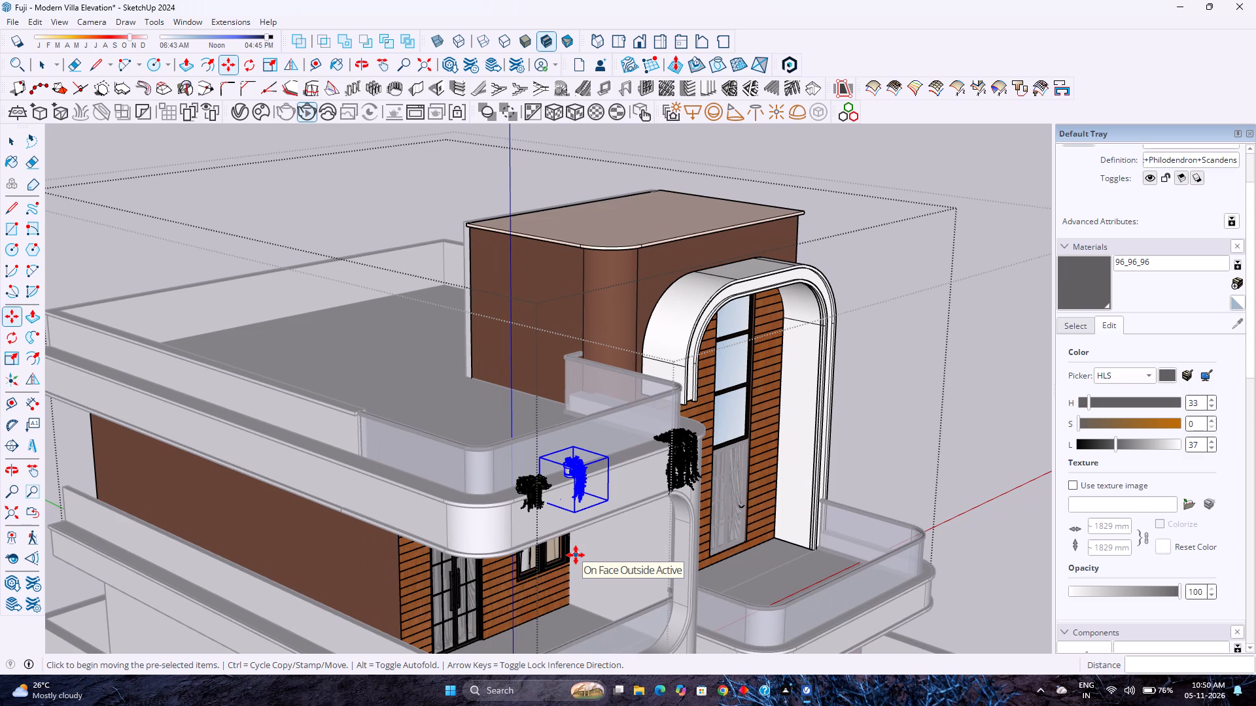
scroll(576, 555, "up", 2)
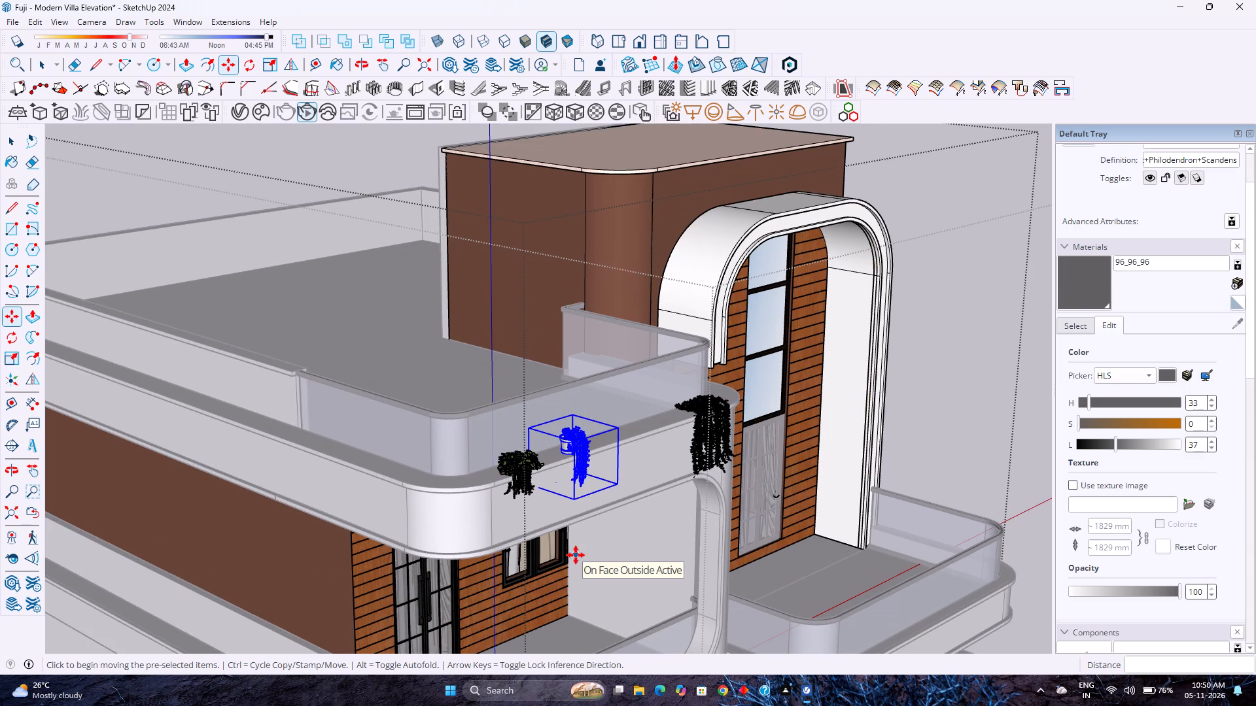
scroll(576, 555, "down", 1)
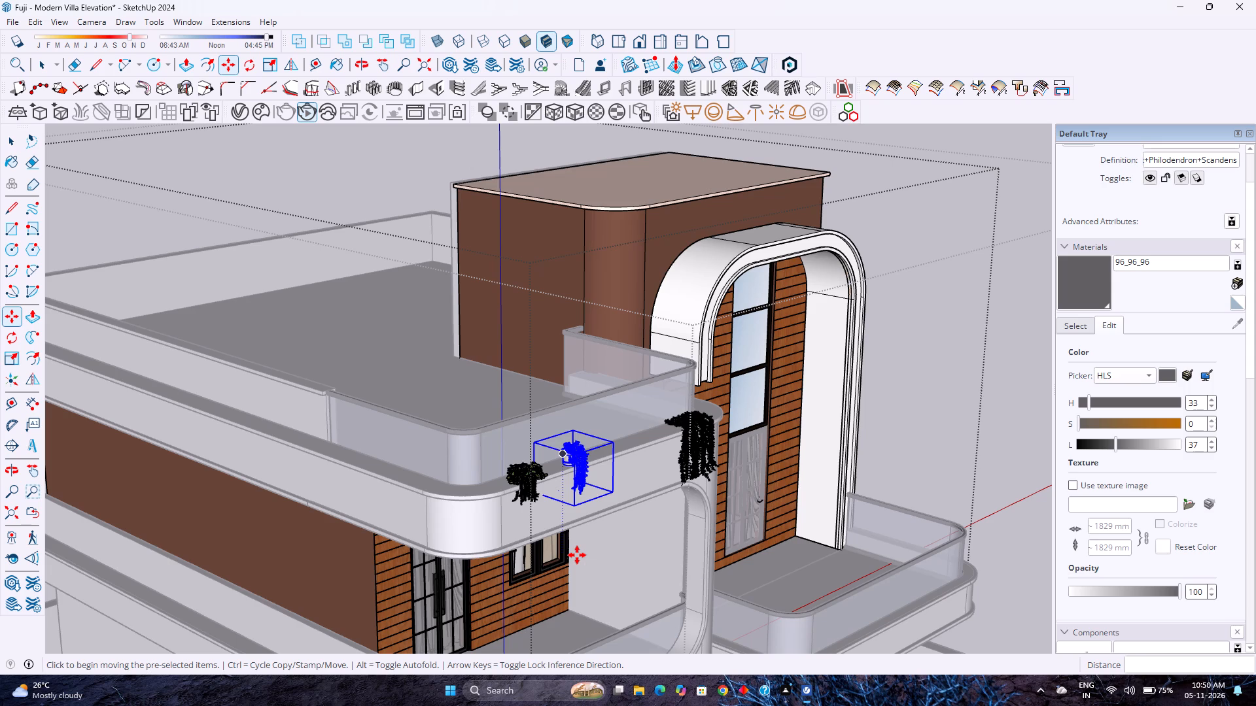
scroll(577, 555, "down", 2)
Move the potted Philodendron about 10 7/8" along the red axis toward the bushy hanging plant on the parapet.
scroll(600, 580, "up", 4)
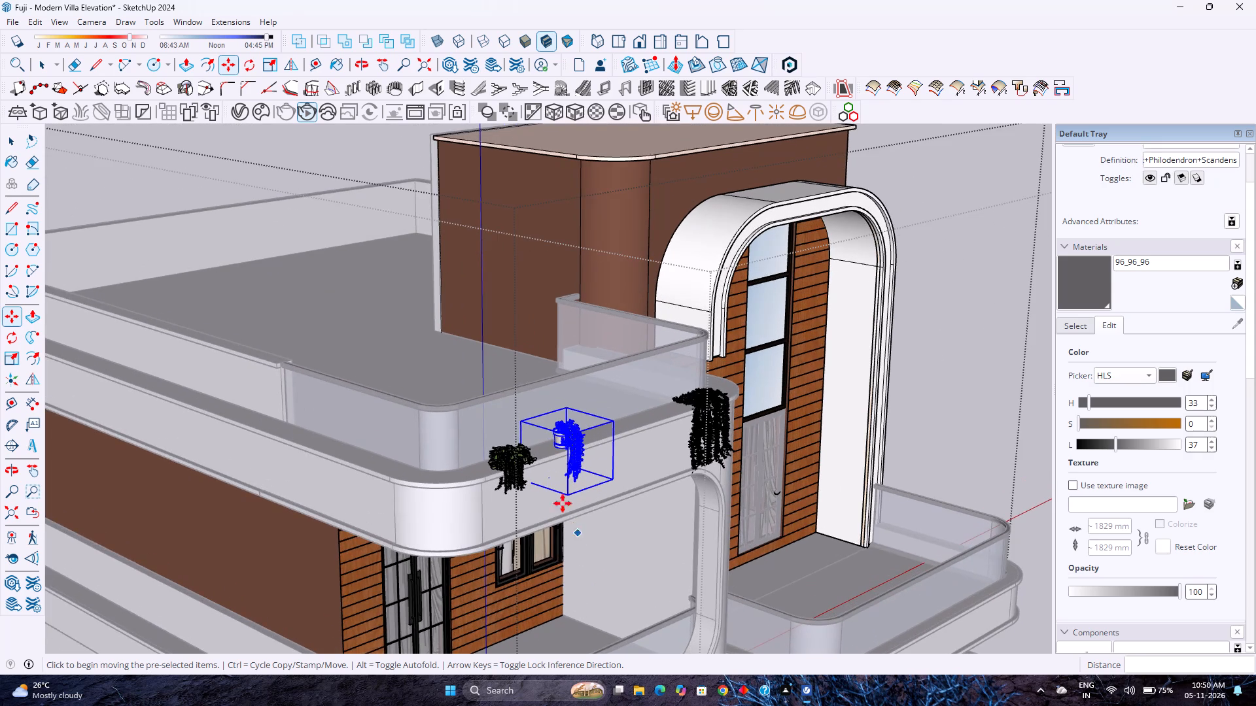
scroll(555, 489, "up", 4)
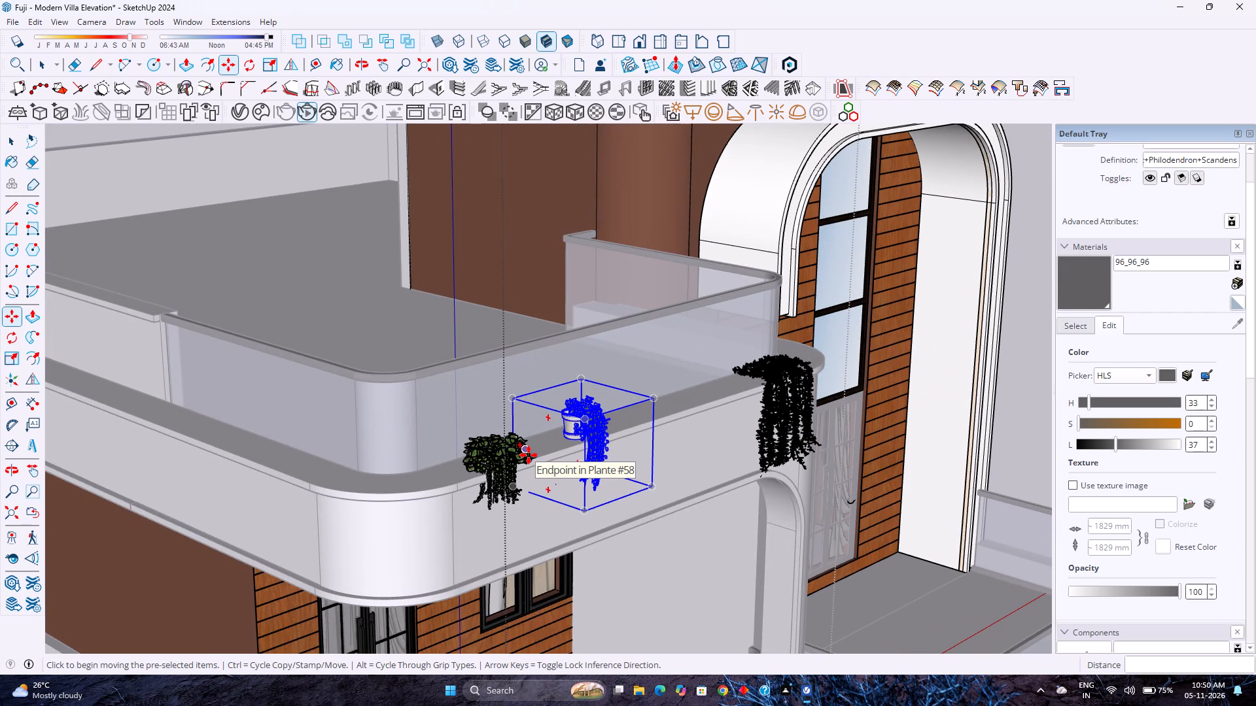
scroll(529, 455, "down", 1)
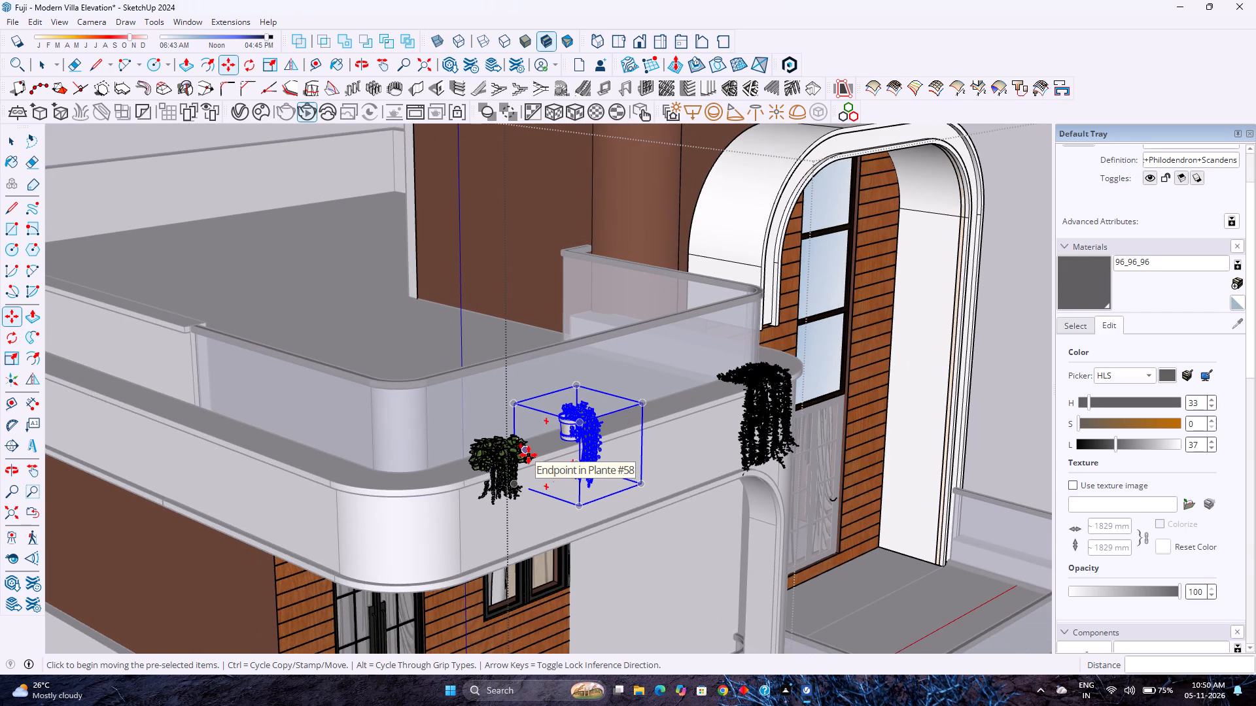
scroll(538, 443, "up", 12)
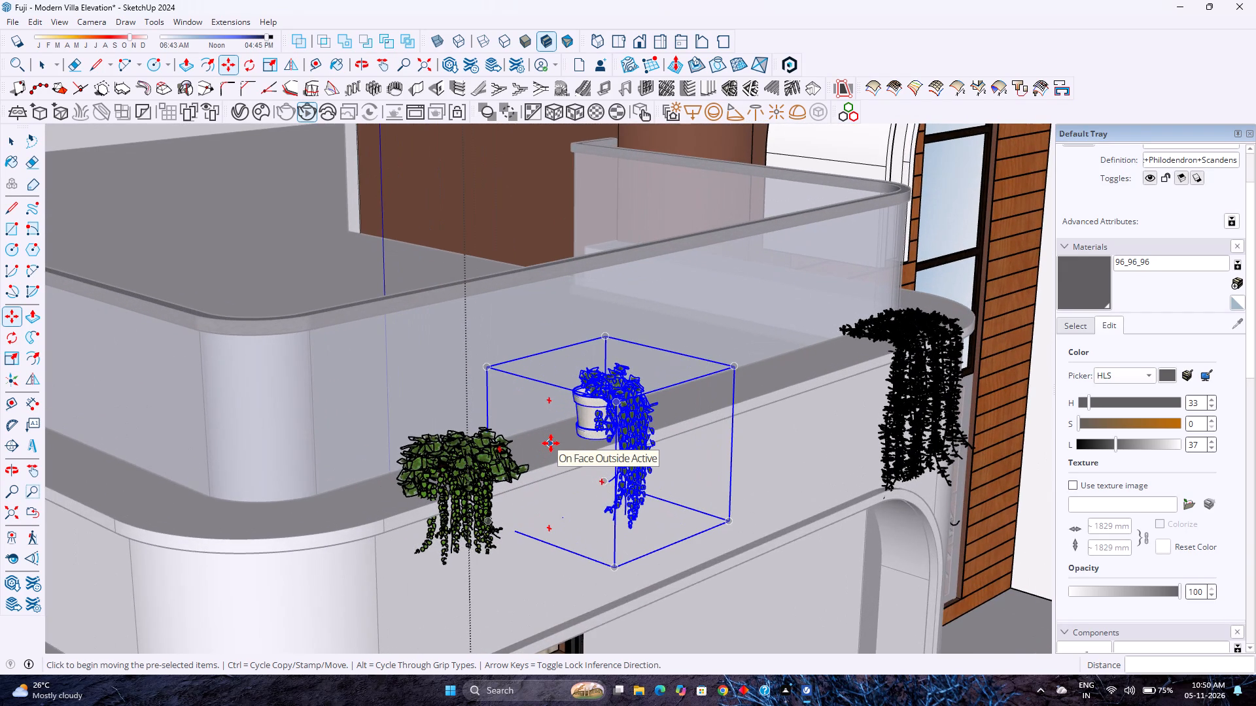
scroll(551, 443, "up", 8)
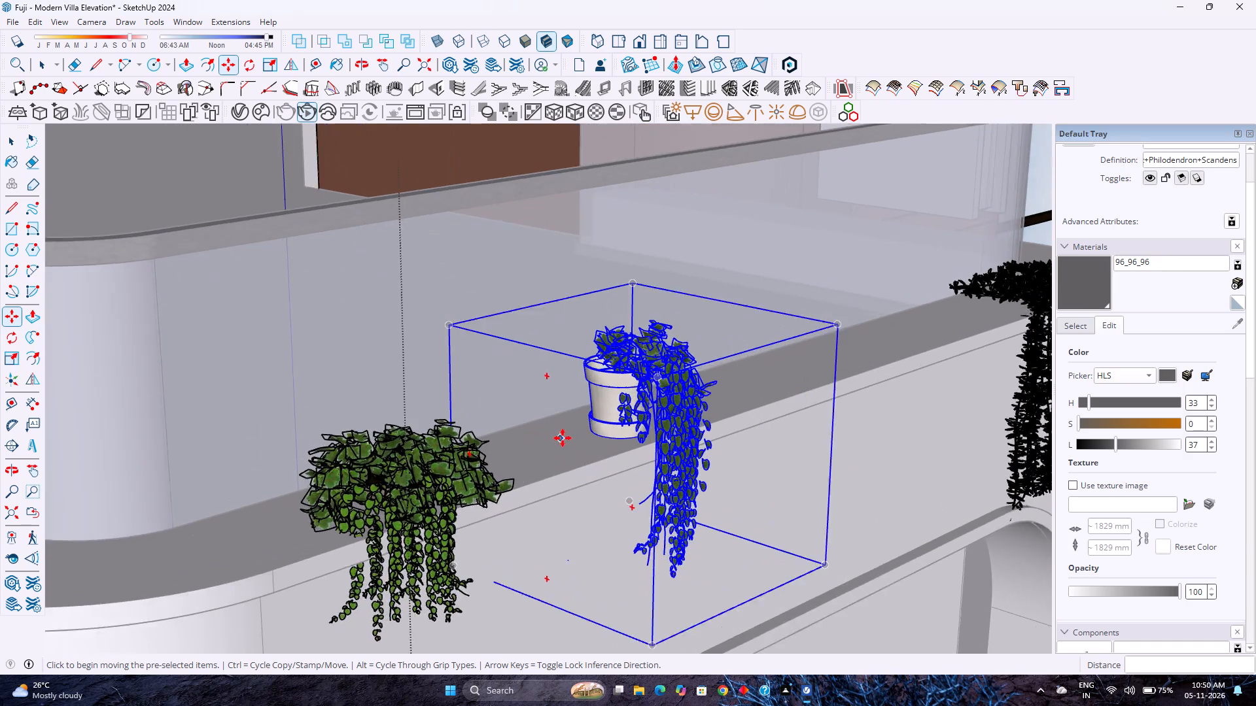
scroll(563, 438, "up", 6)
left_click(620, 427)
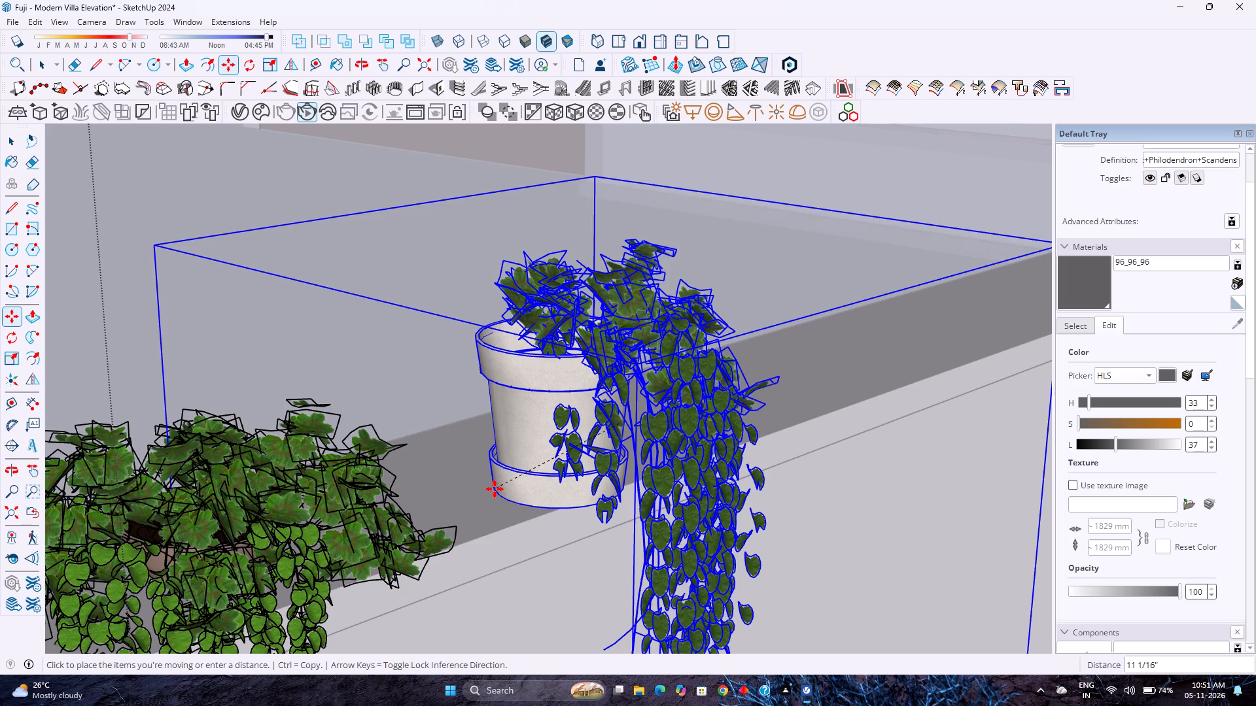
scroll(495, 489, "down", 4)
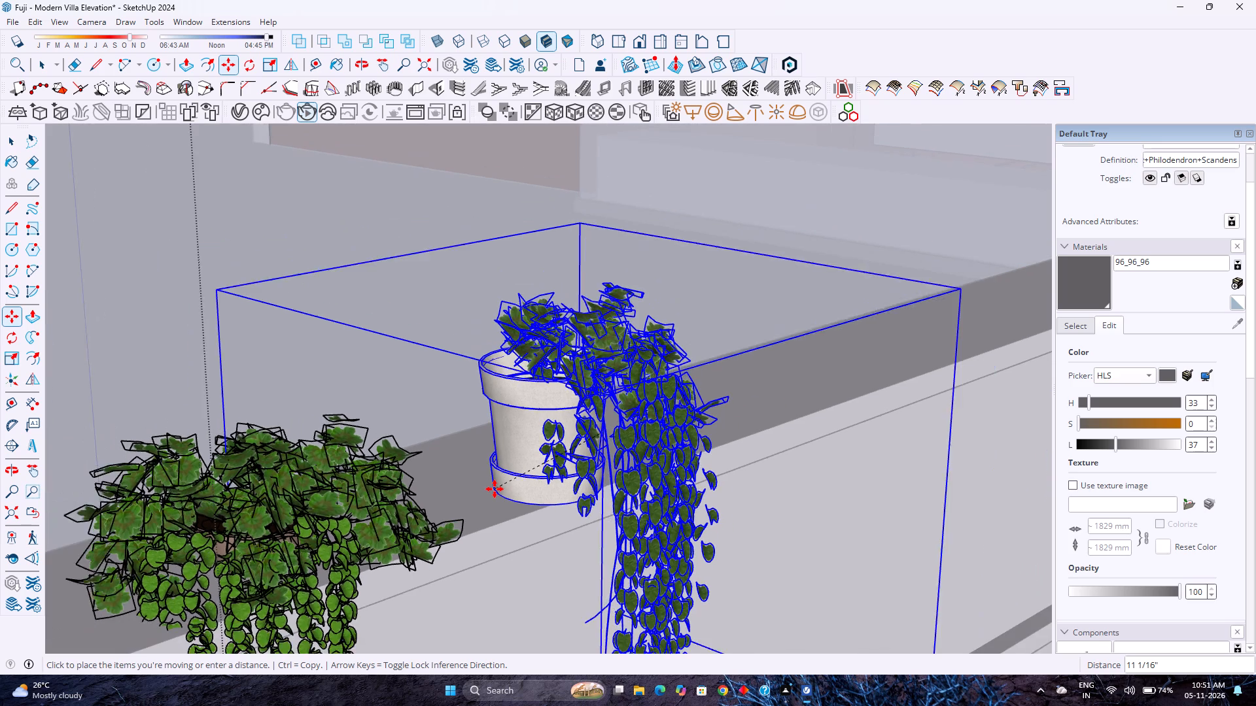
scroll(495, 489, "down", 3)
scroll(495, 489, "up", 4)
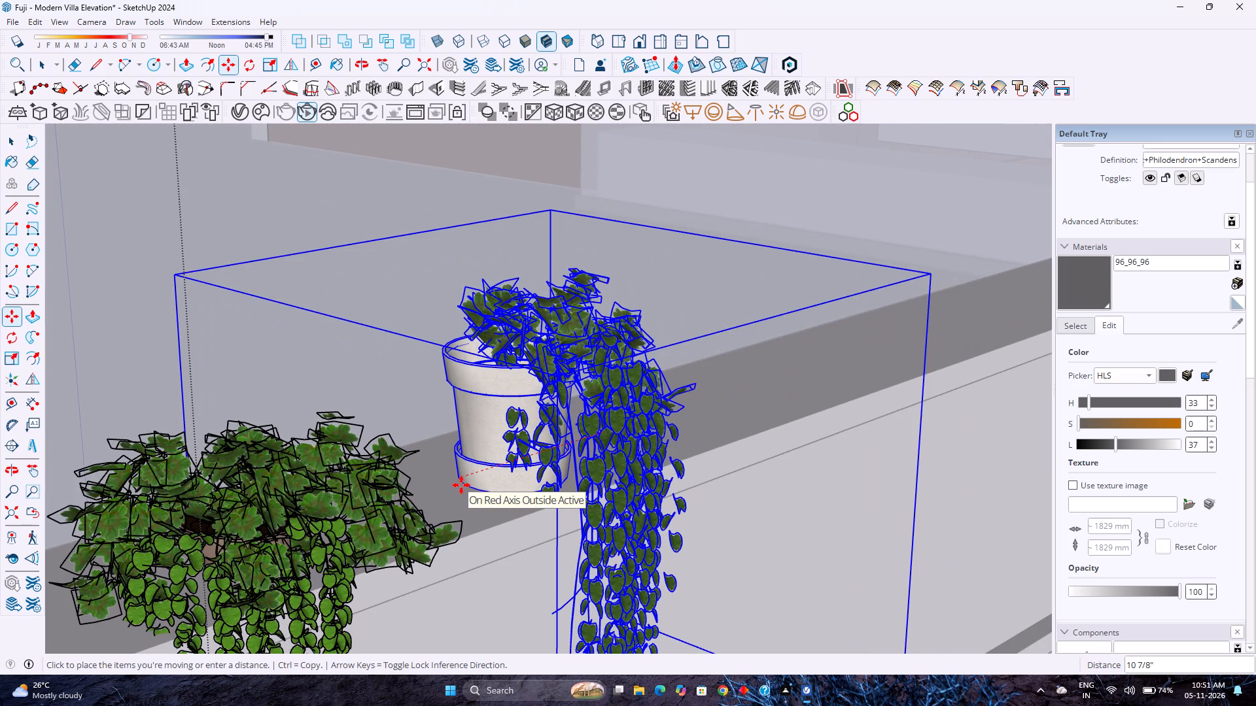
left_click(461, 485)
Lower the potted Philodendron about 3 11/16" along the blue axis to the level of the parapet top.
scroll(470, 500, "up", 3)
middle_click_drag(471, 498, 480, 484)
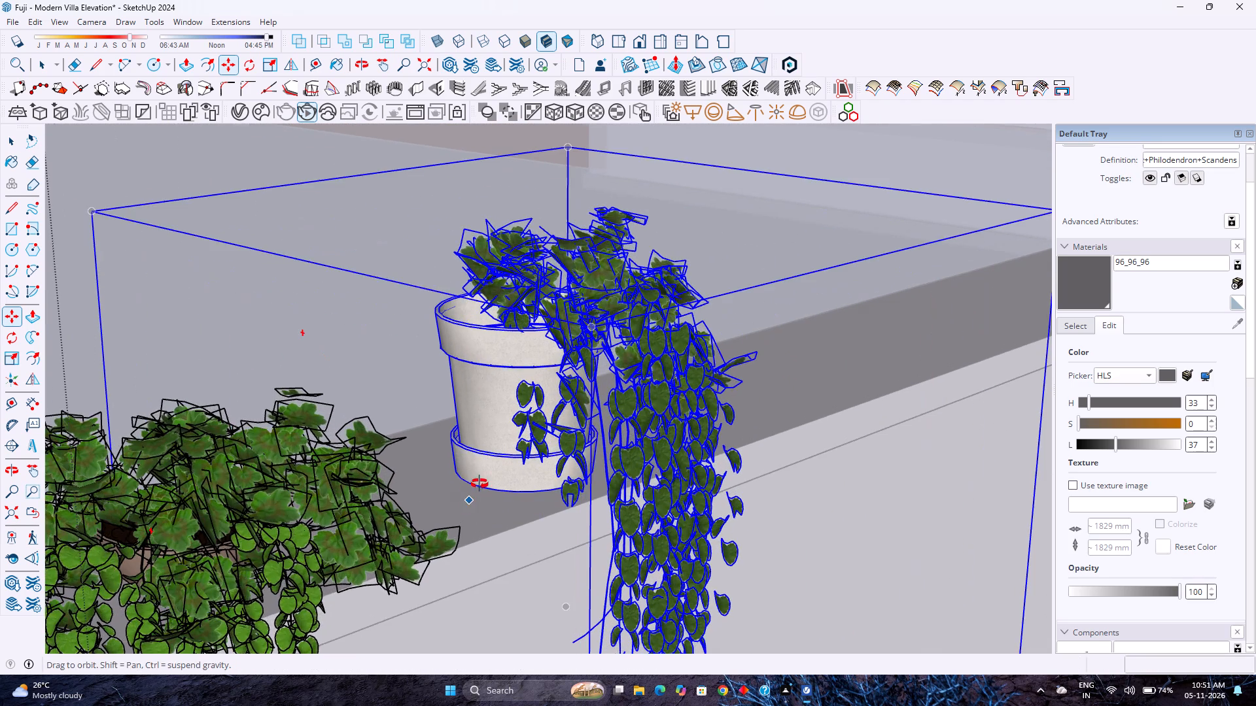
middle_click_drag(480, 484, 539, 399)
scroll(542, 422, "up", 3)
left_click(542, 422)
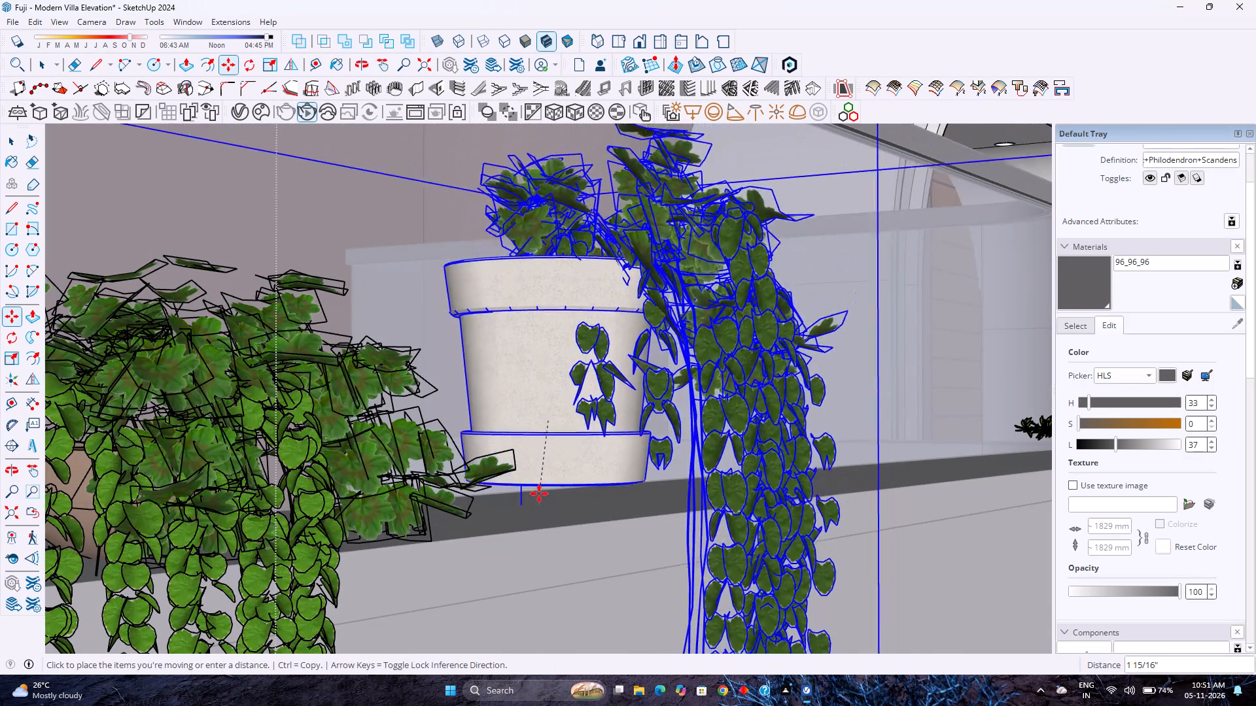
key("Up")
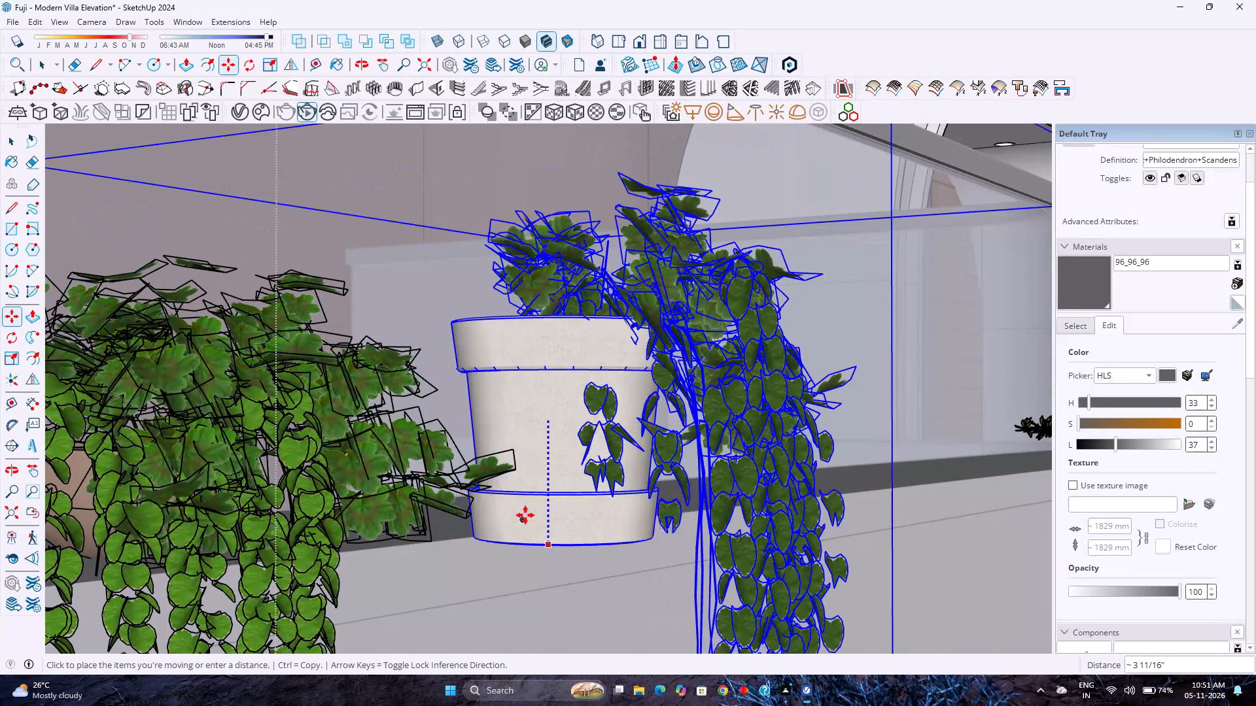
scroll(525, 516, "down", 12)
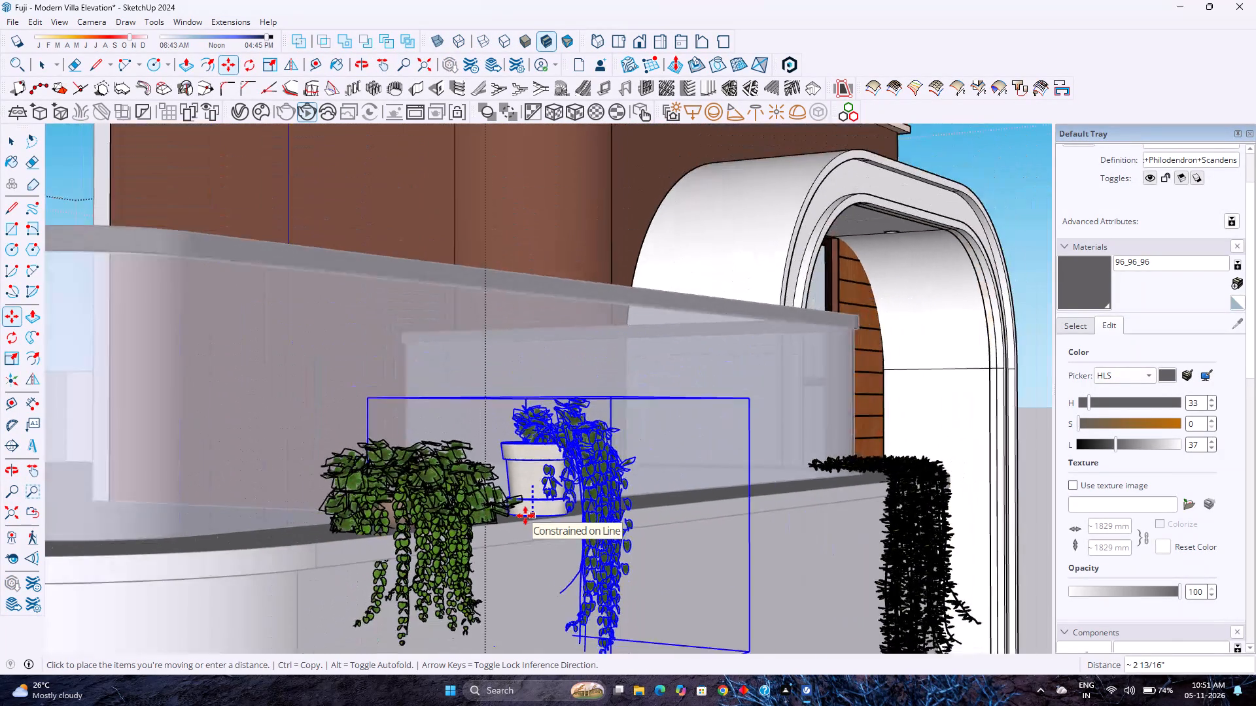
scroll(525, 516, "down", 4)
left_click(390, 535)
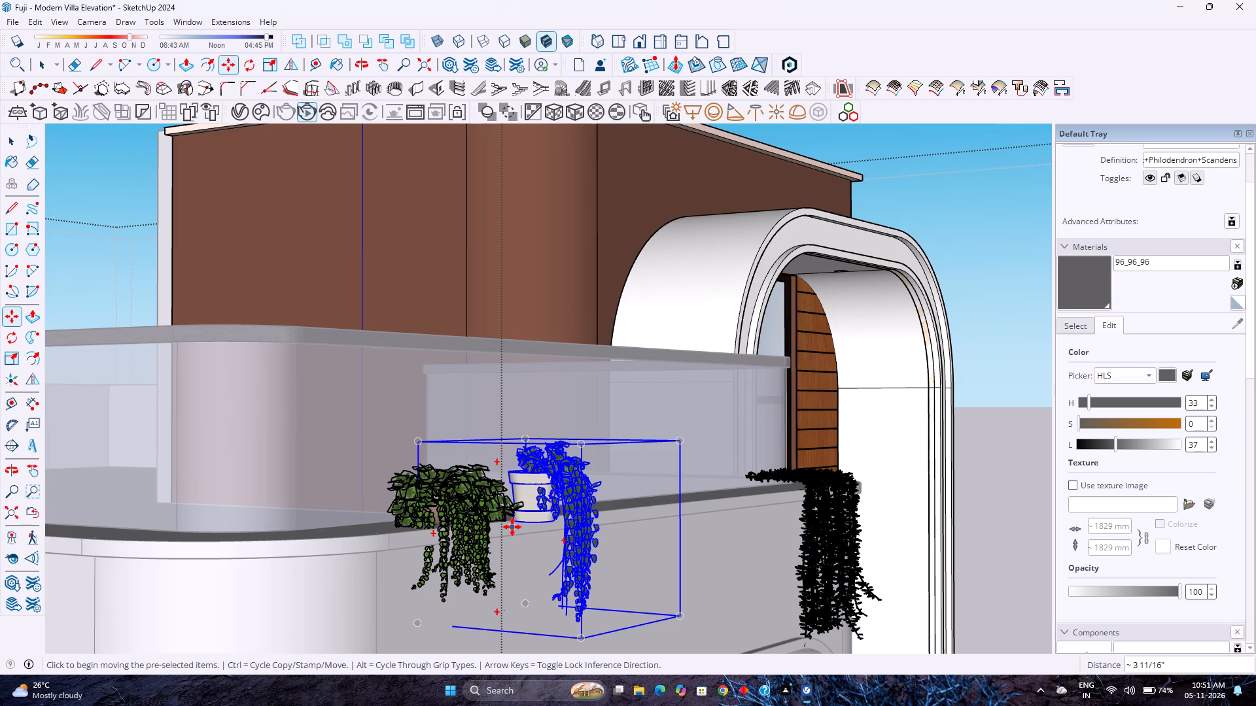
Move the potted Philodendron about 5 5/16" along the green axis, inward over the parapet top.
scroll(526, 524, "up", 11)
left_click(557, 522)
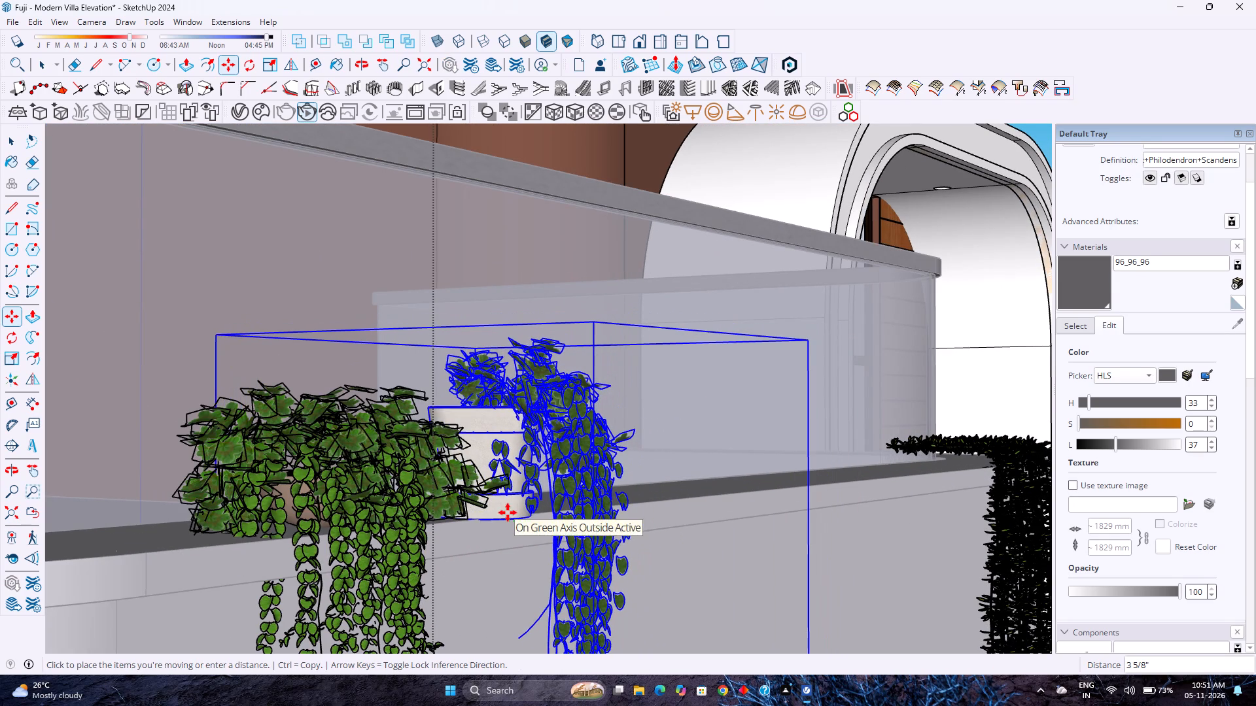
key("Left")
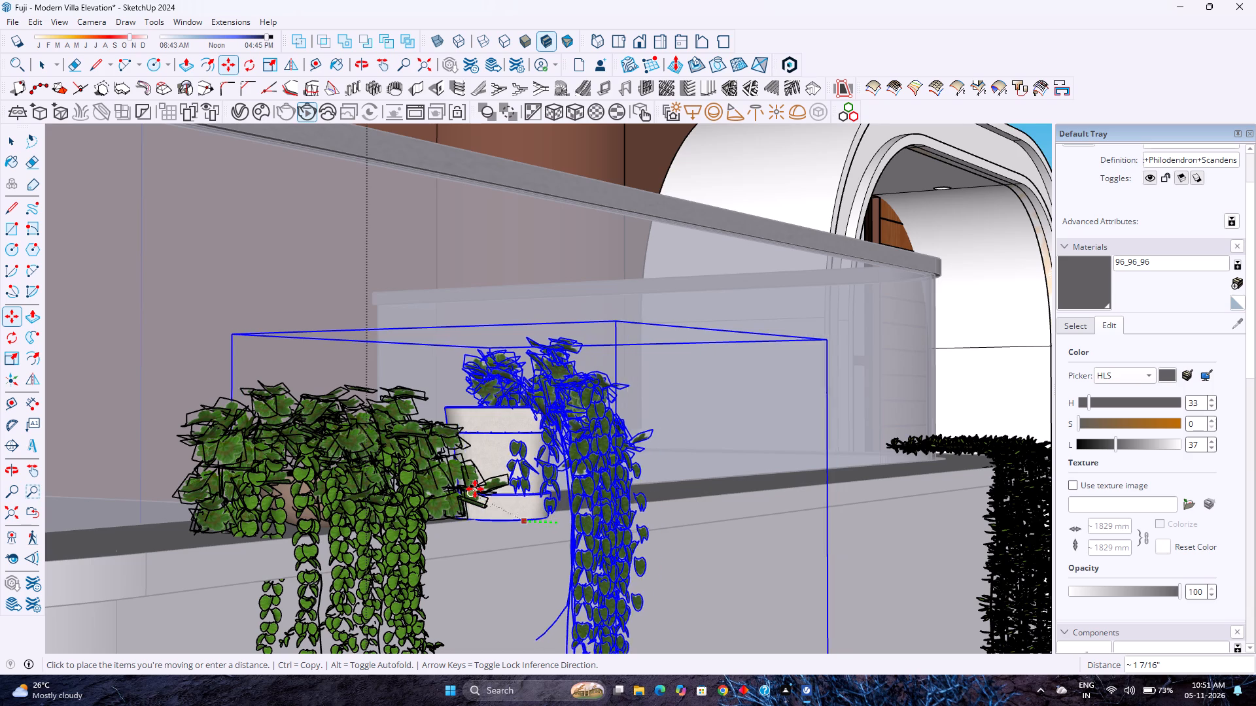
scroll(478, 489, "up", 2)
middle_click_drag(493, 486, 596, 610)
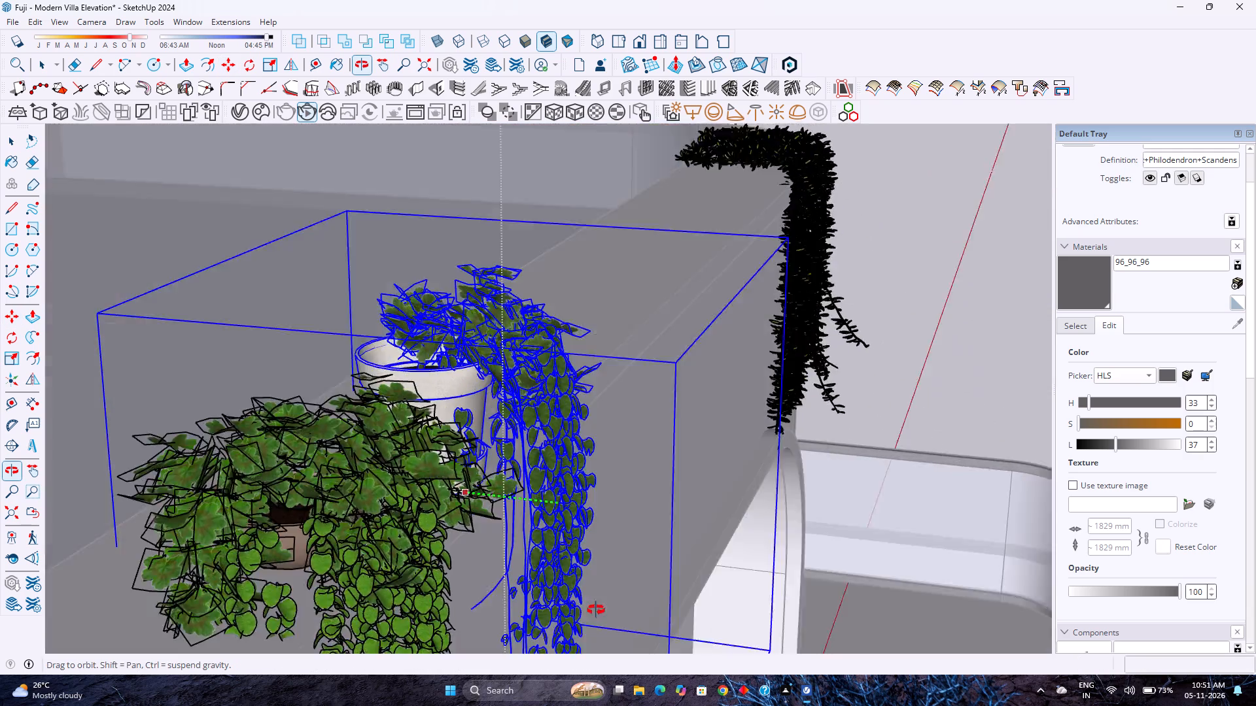
middle_click_drag(596, 610, 633, 683)
middle_click(633, 683)
scroll(536, 539, "down", 2)
middle_click_drag(527, 420, 525, 442)
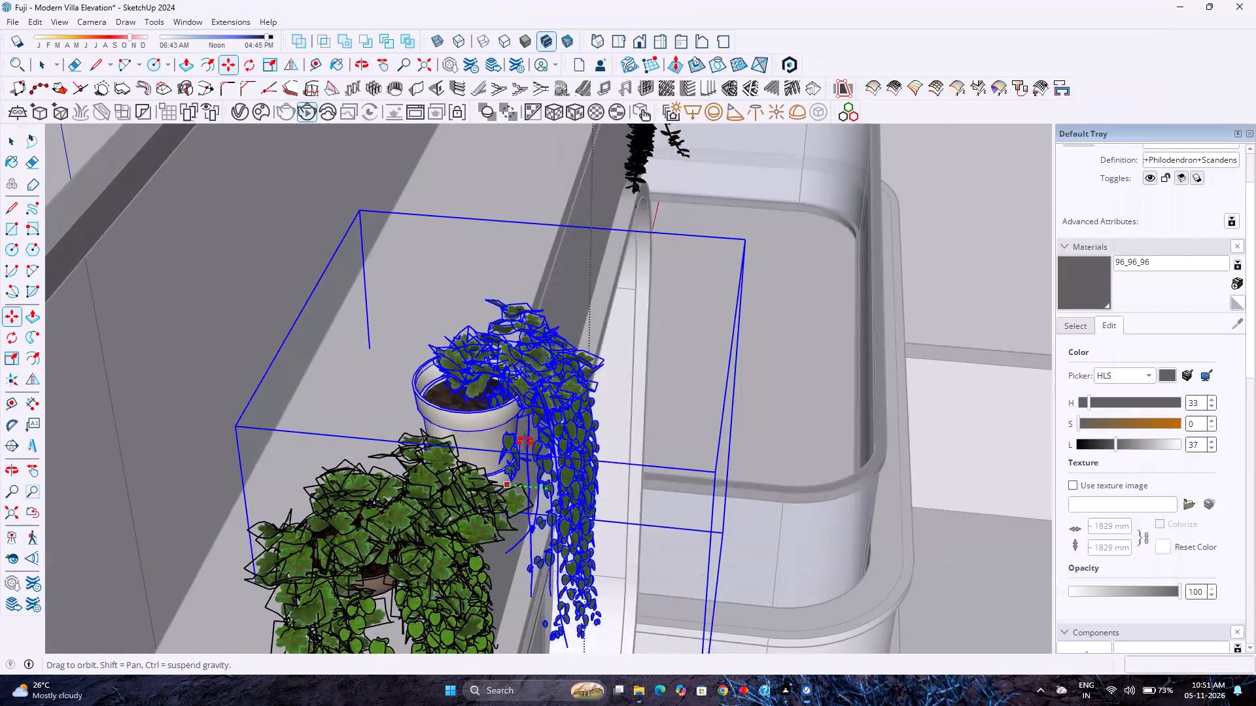
middle_click_drag(525, 442, 516, 478)
middle_click(515, 478)
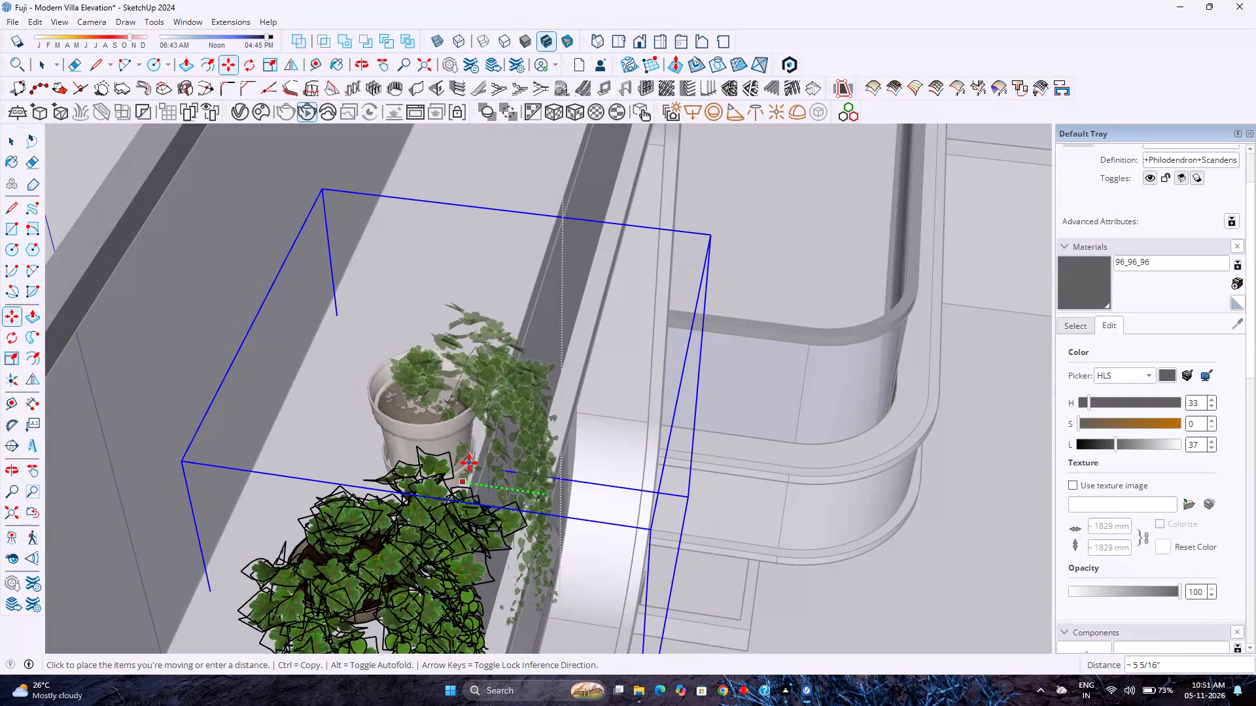
left_click(469, 463)
Nudge the potted Philodendron about 1 5/8" further inward on the parapet, behind the bushy hanging plant's outer edge.
scroll(471, 453, "down", 5)
scroll(470, 453, "up", 5)
middle_click_drag(464, 460, 560, 473)
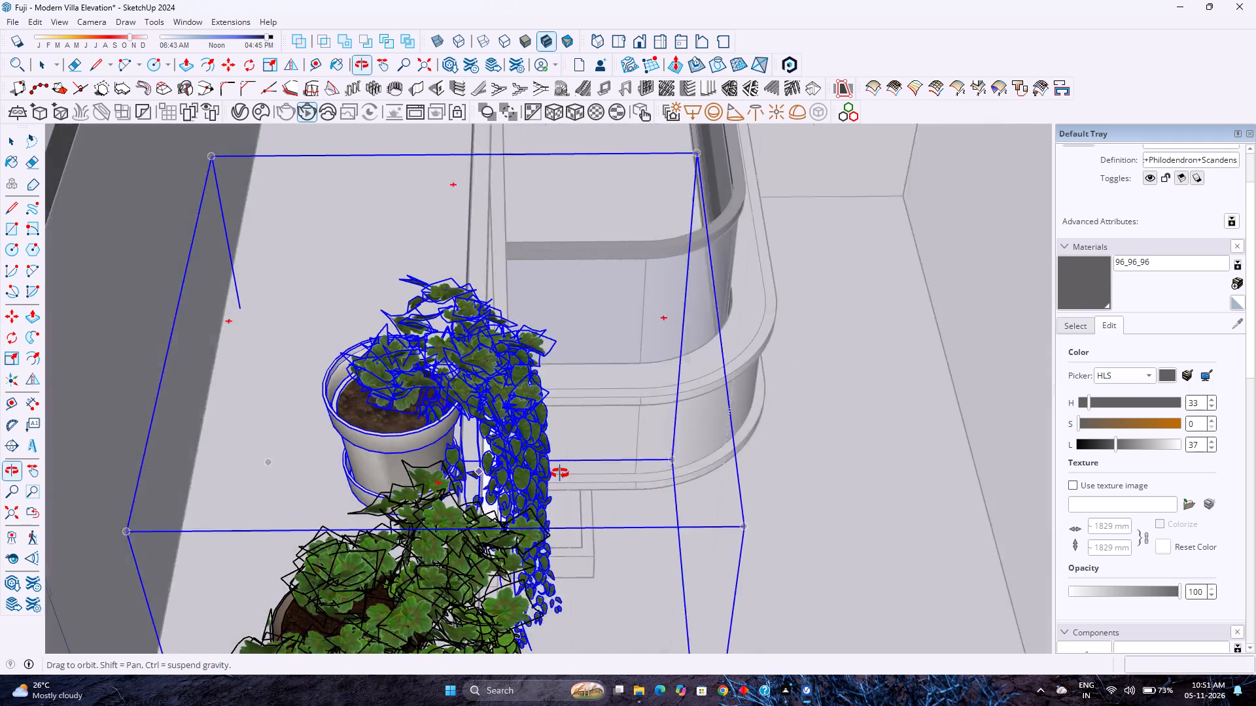
middle_click_drag(560, 473, 570, 467)
left_click(441, 443)
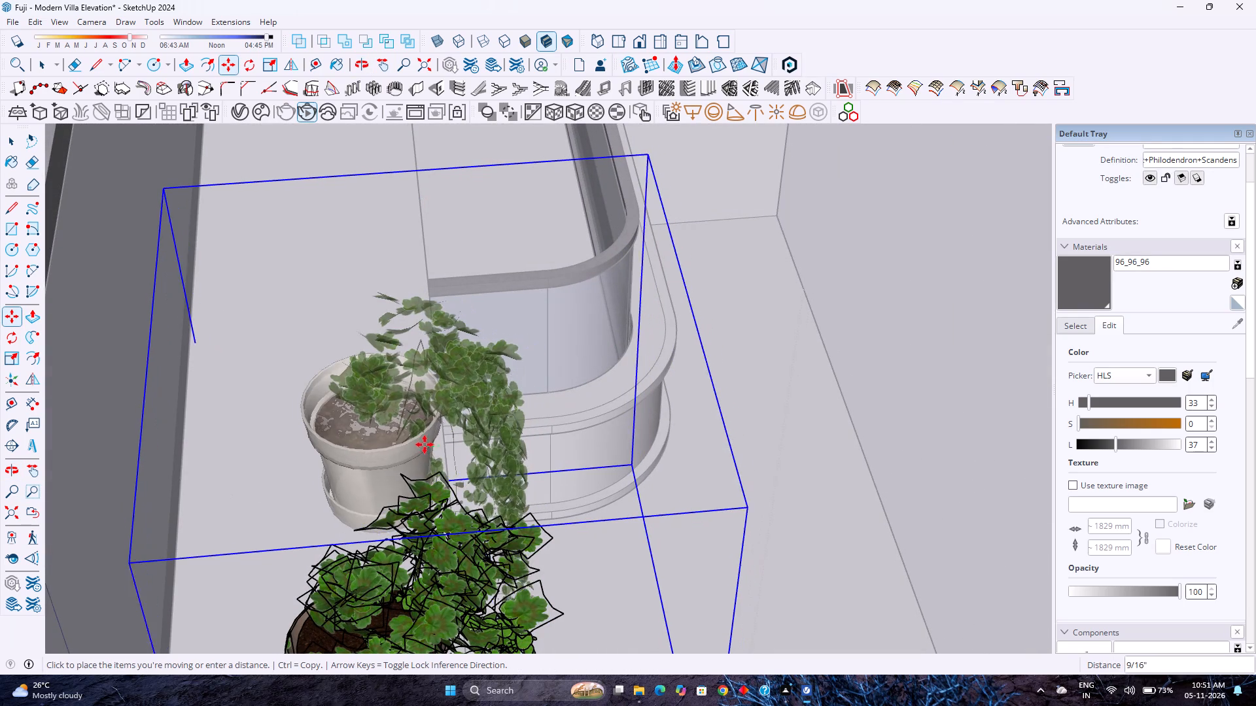
left_click(407, 450)
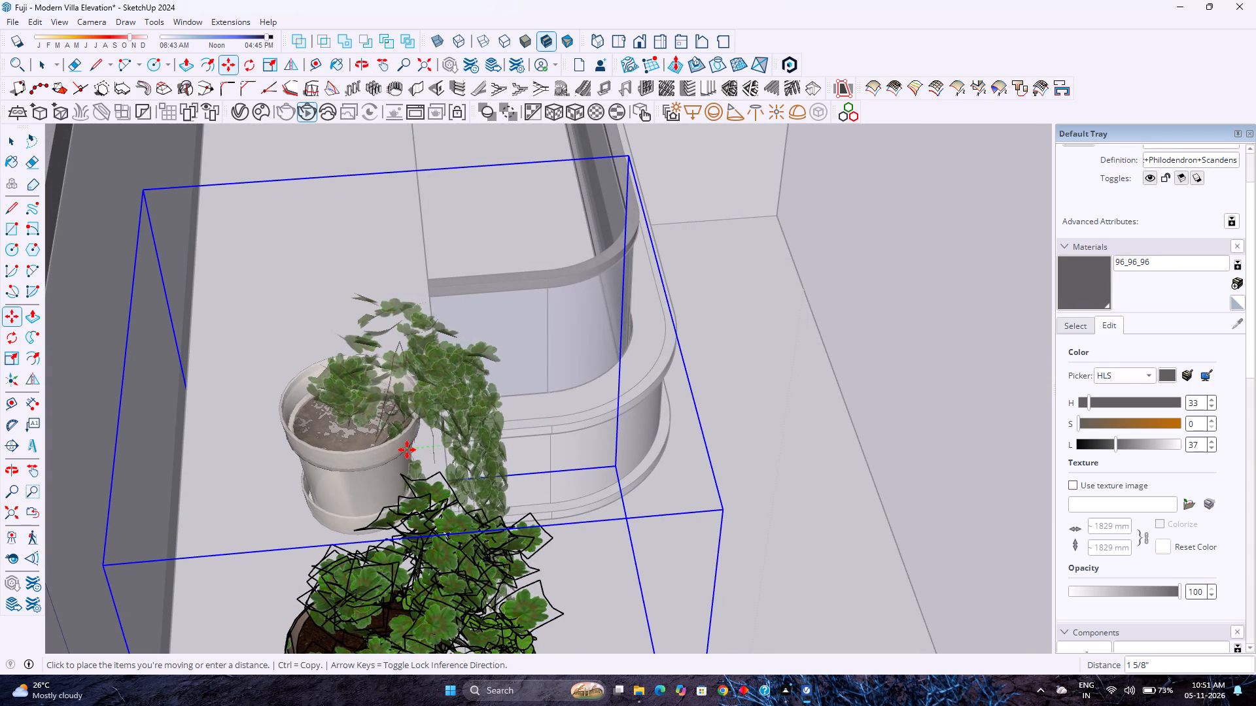